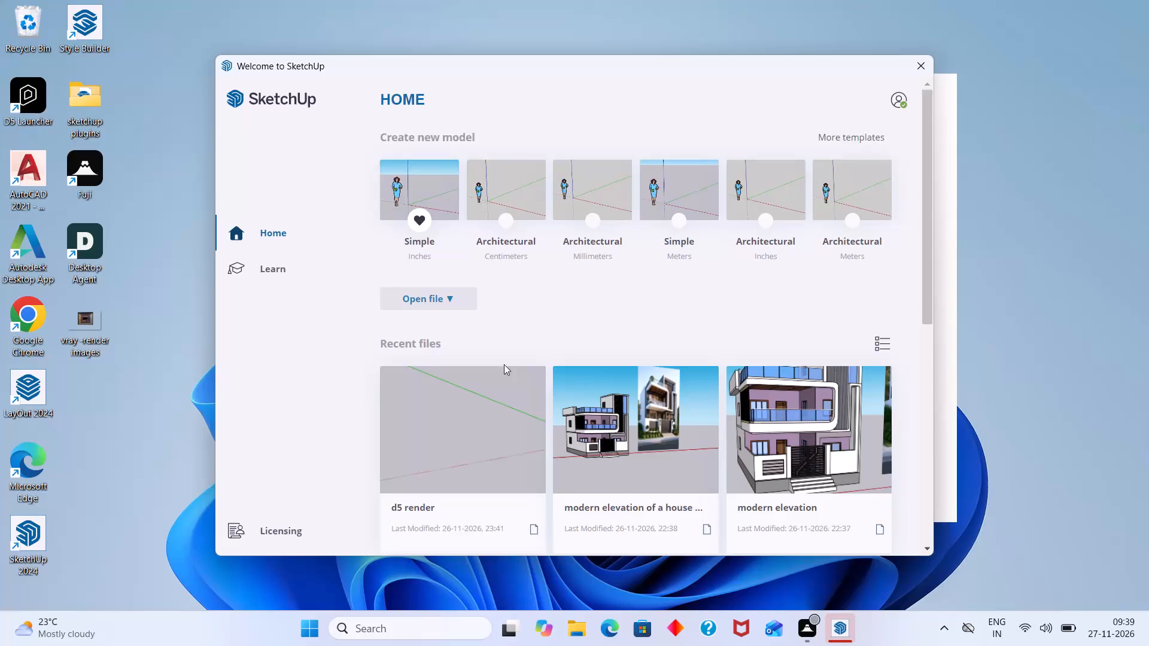
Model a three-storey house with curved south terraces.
Look through the recent files on the welcome screen to find a model to work on.
scroll(504, 365, down, 1)
scroll(482, 328, up, 2)
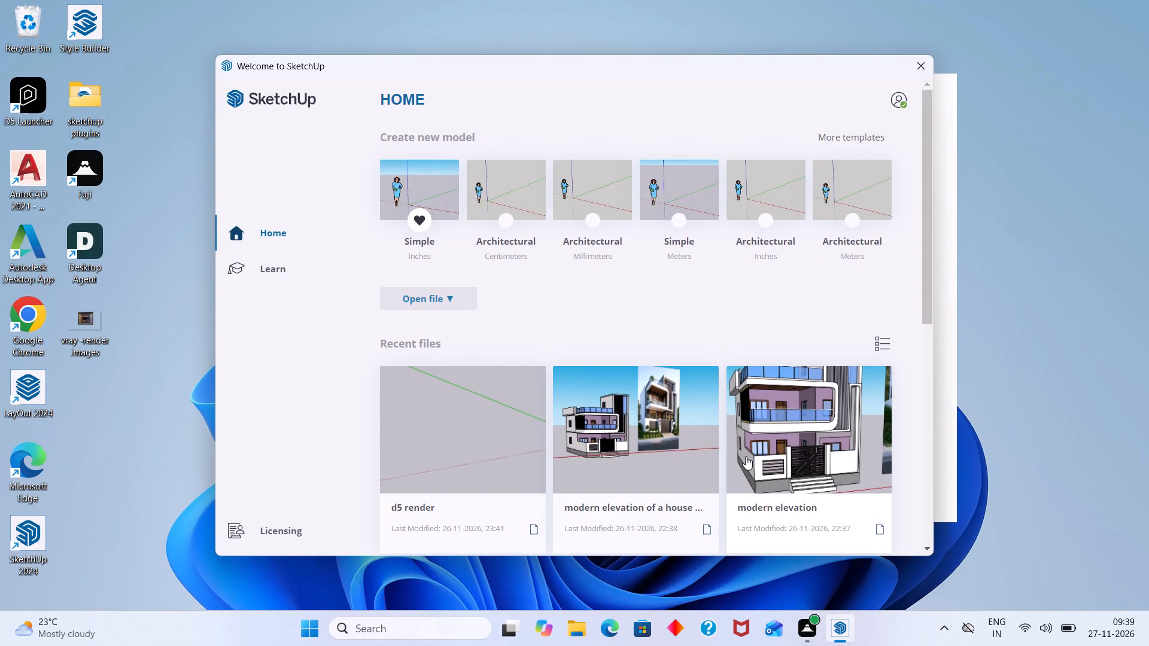
scroll(746, 458, down, 2)
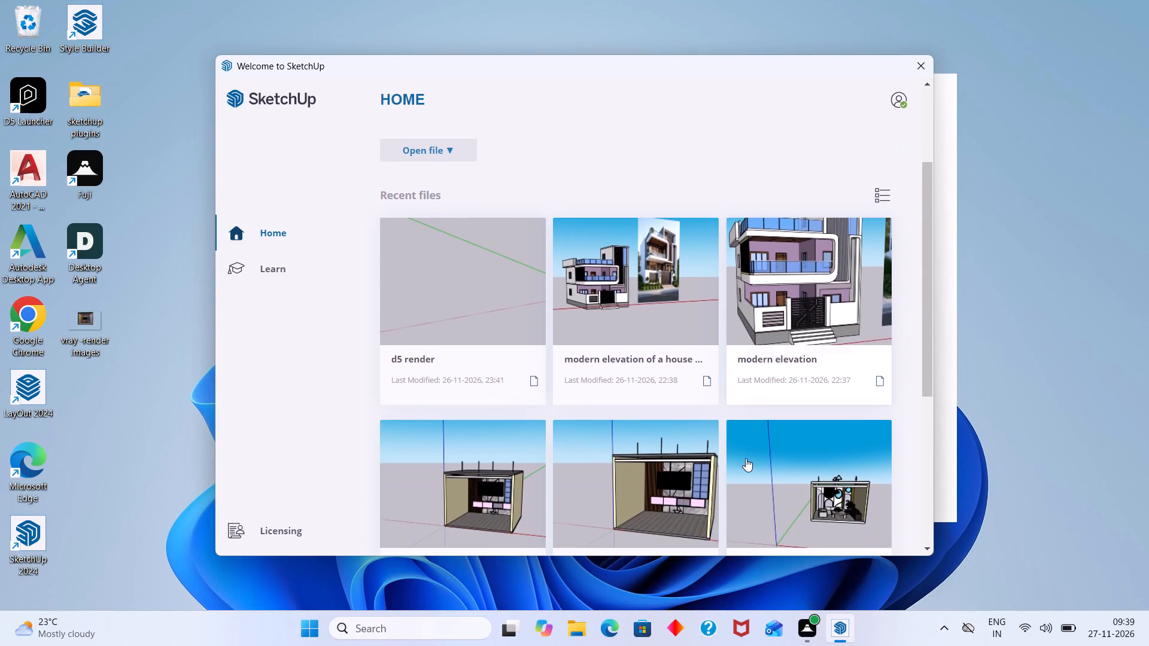
scroll(746, 458, down, 4)
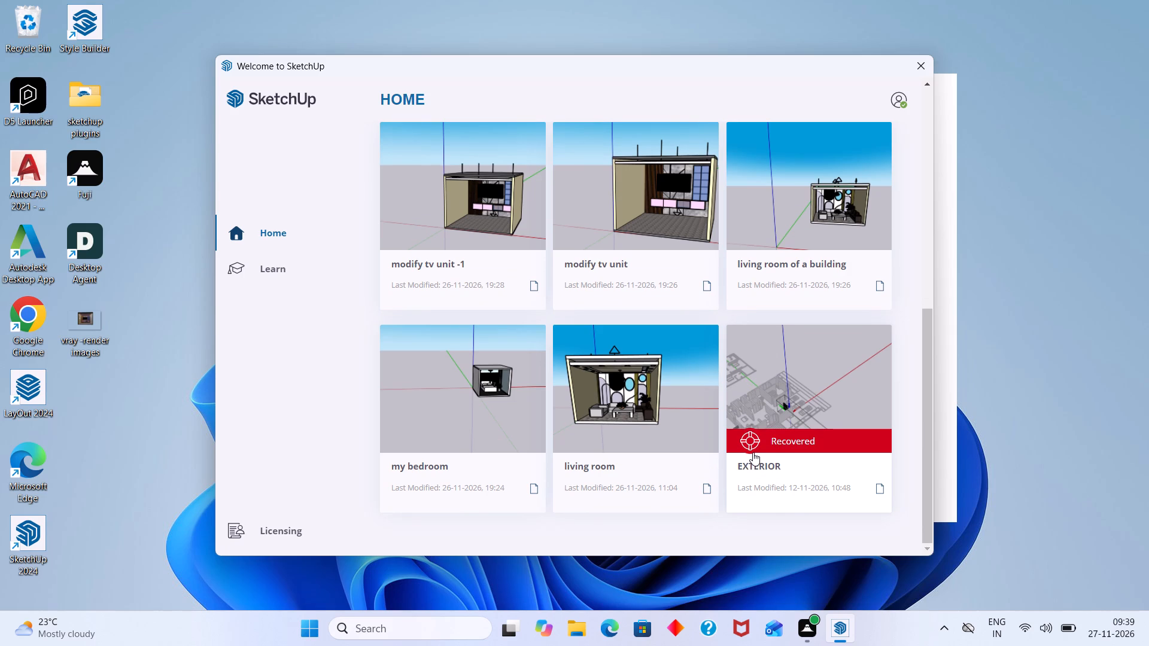
scroll(753, 452, down, 2)
scroll(756, 444, up, 5)
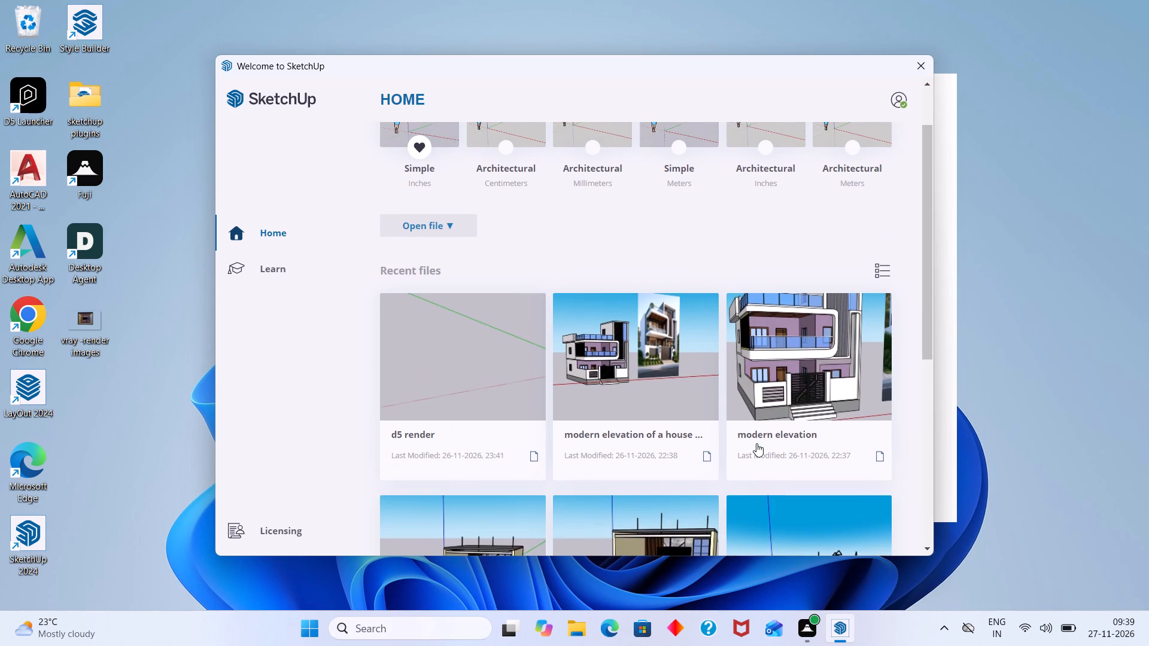
scroll(756, 443, up, 3)
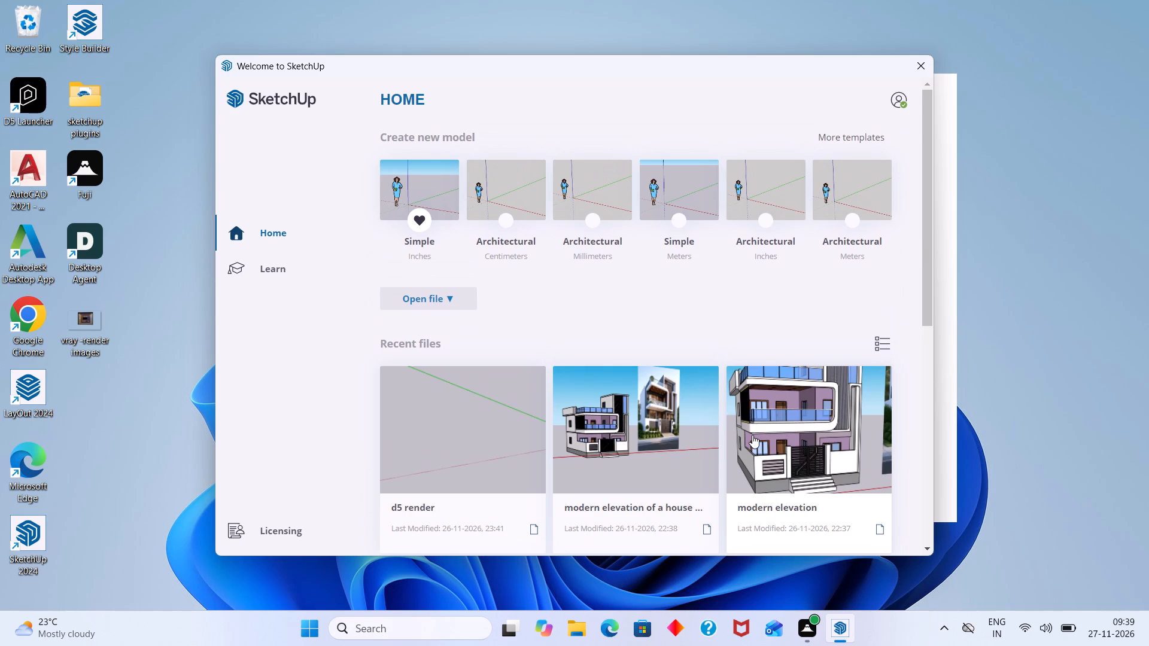
scroll(714, 439, up, 1)
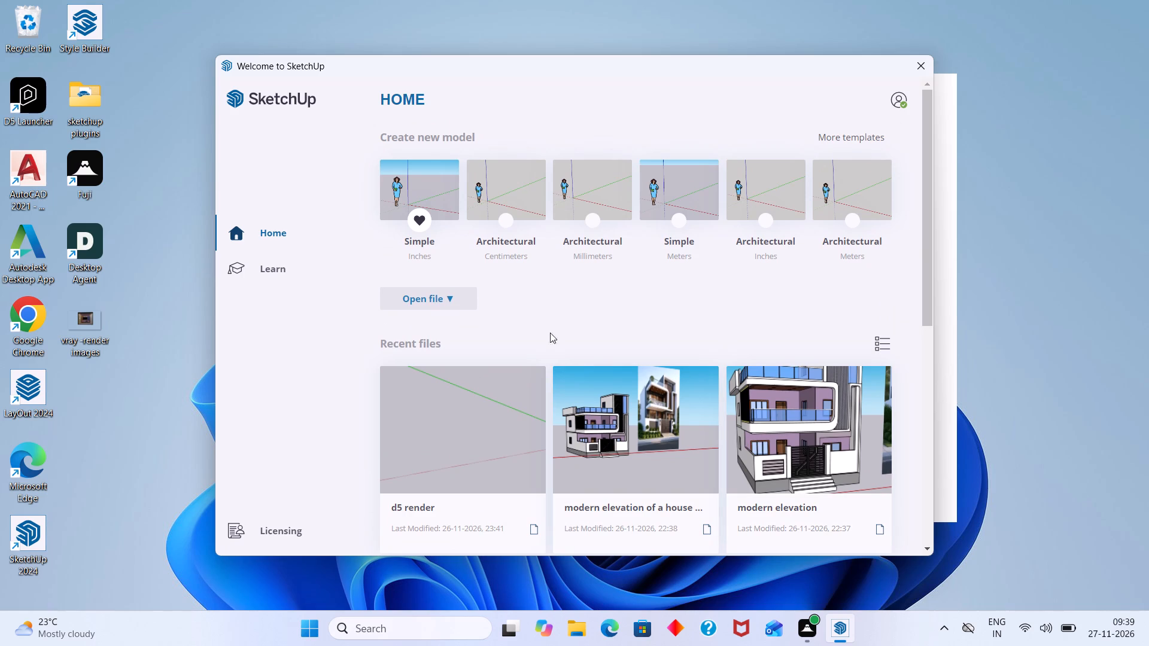
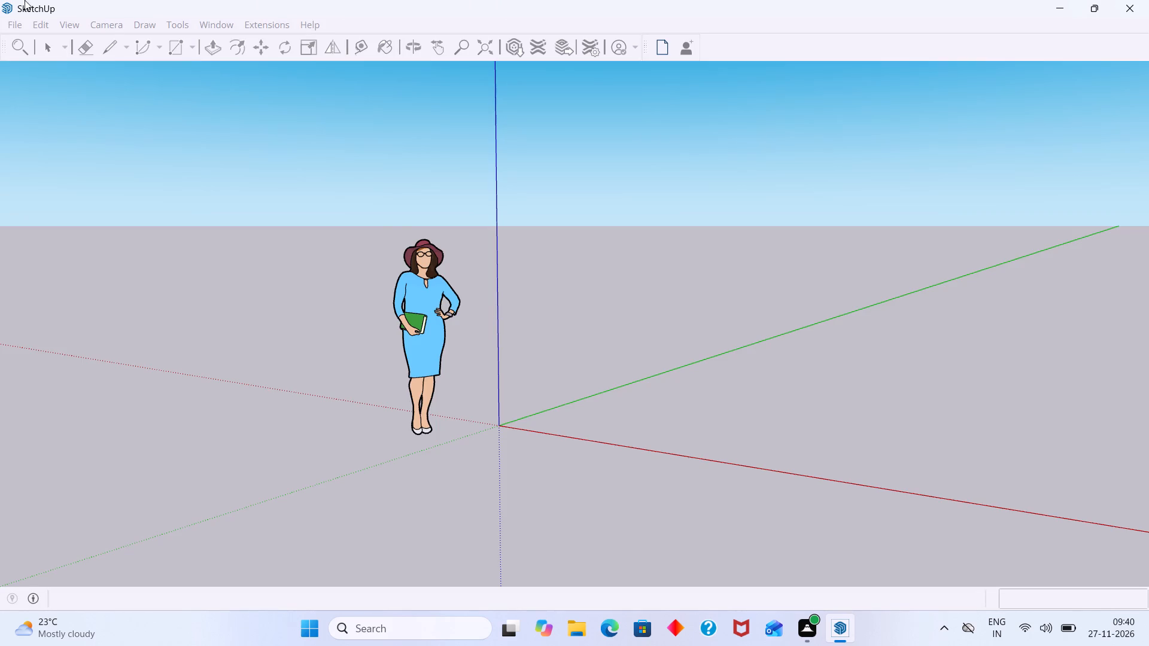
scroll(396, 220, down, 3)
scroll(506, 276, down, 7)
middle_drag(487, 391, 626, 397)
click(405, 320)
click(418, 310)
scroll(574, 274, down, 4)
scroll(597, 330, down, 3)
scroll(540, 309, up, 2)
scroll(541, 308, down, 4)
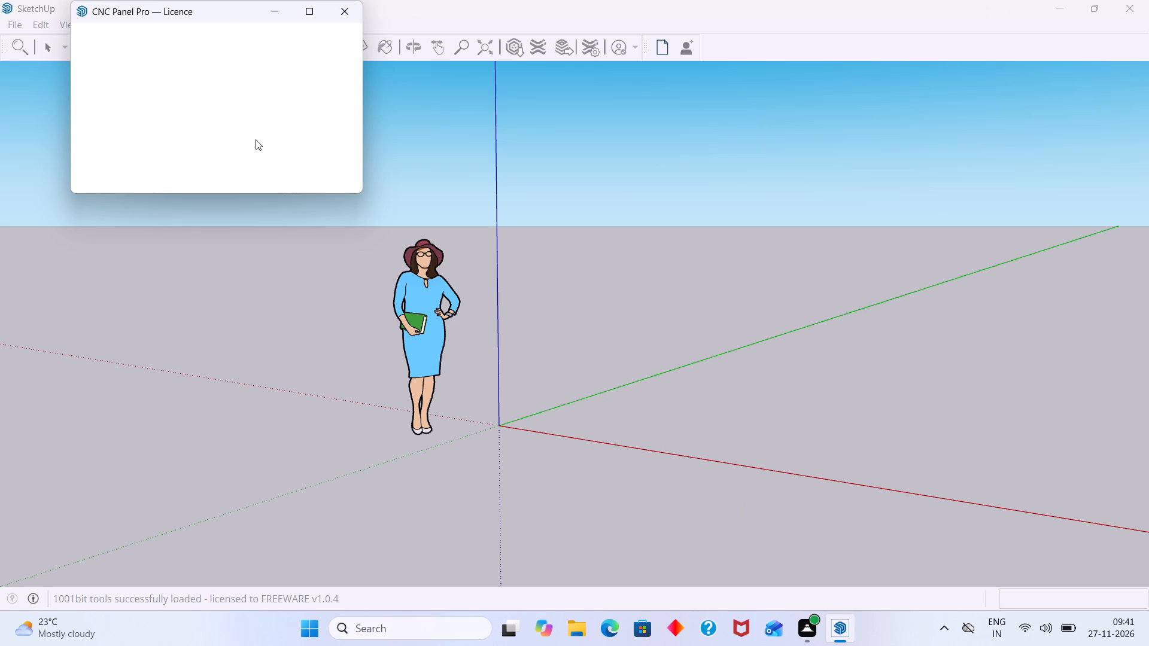
Dismiss the CNC Panel Pro licence window, the extension errors report, the floating V-Ray Utilities toolbar and the extension update notice.
click(348, 12)
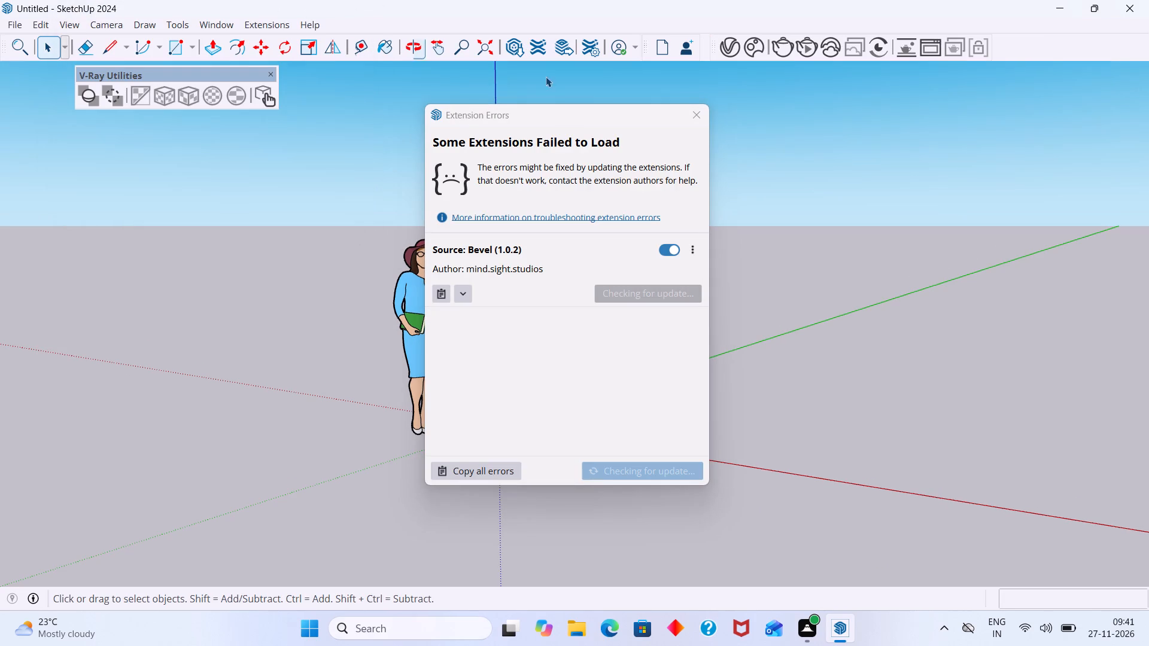
click(700, 114)
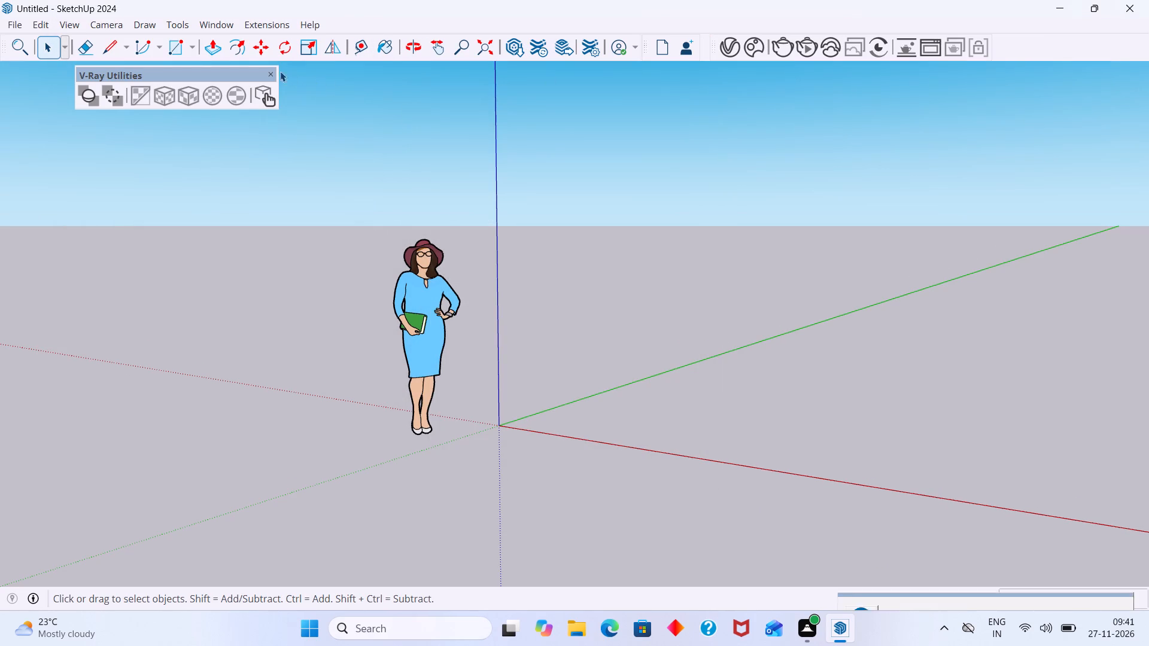
click(272, 71)
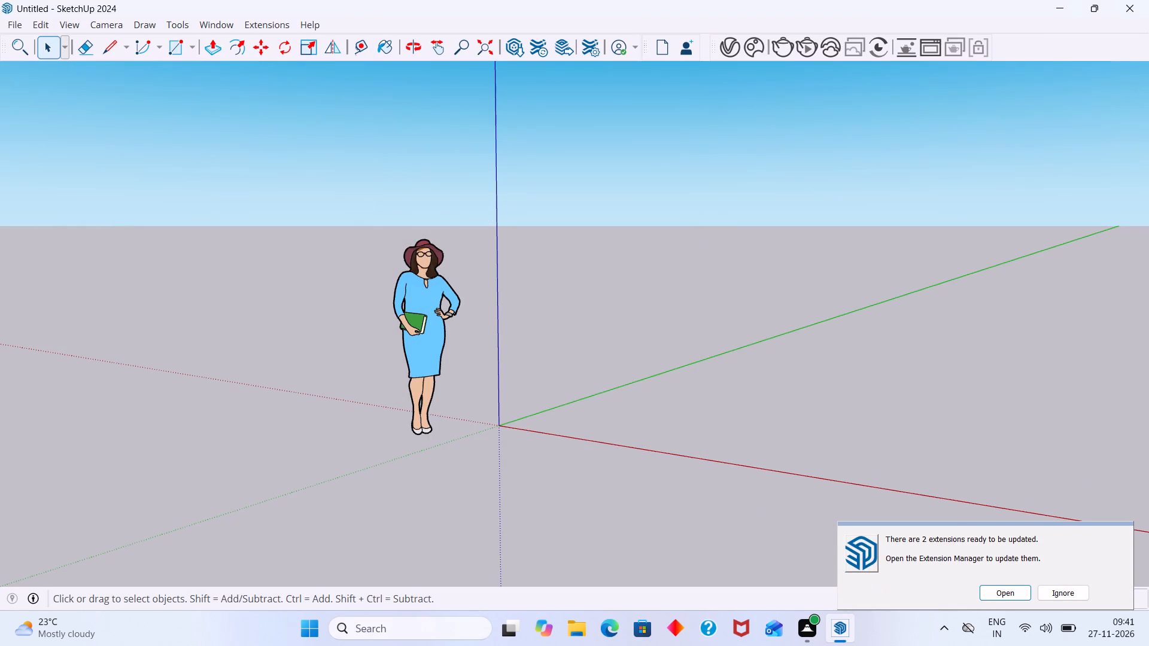
click(1057, 595)
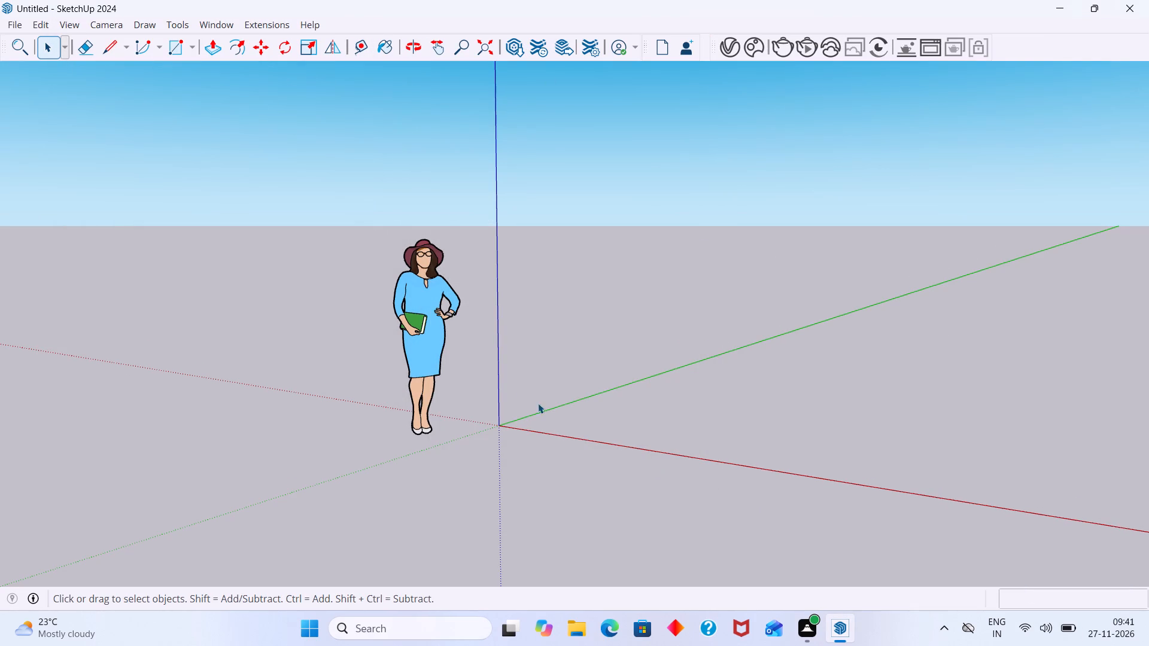
Delete the default standing woman scale figure from the new model.
click(437, 348)
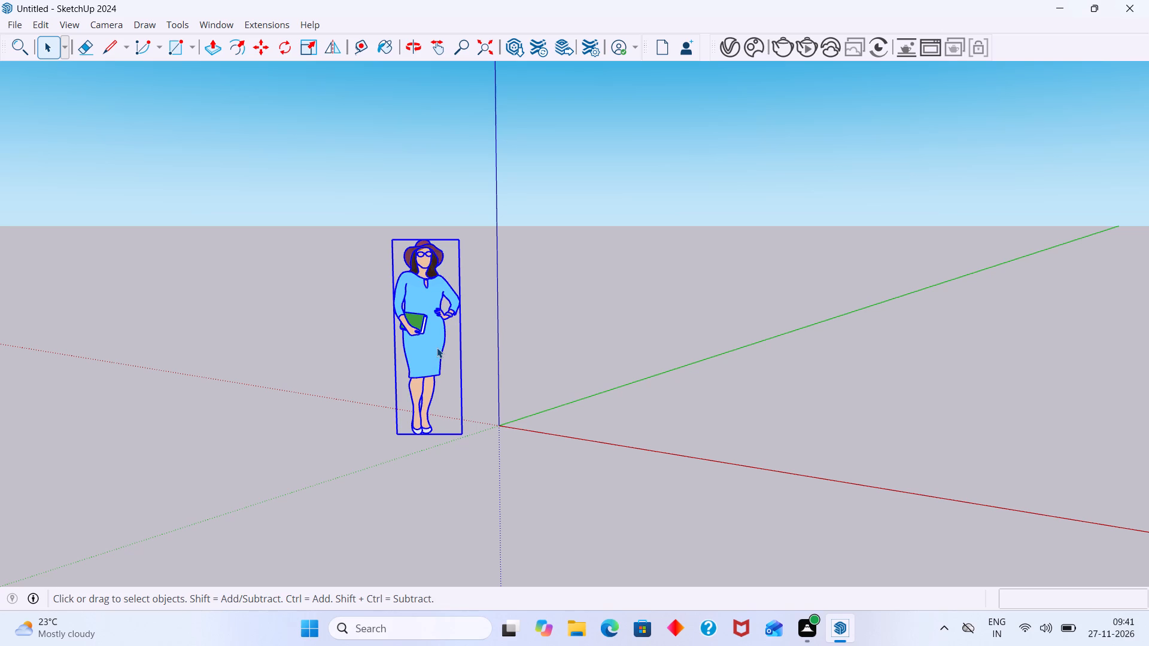
key(Delete)
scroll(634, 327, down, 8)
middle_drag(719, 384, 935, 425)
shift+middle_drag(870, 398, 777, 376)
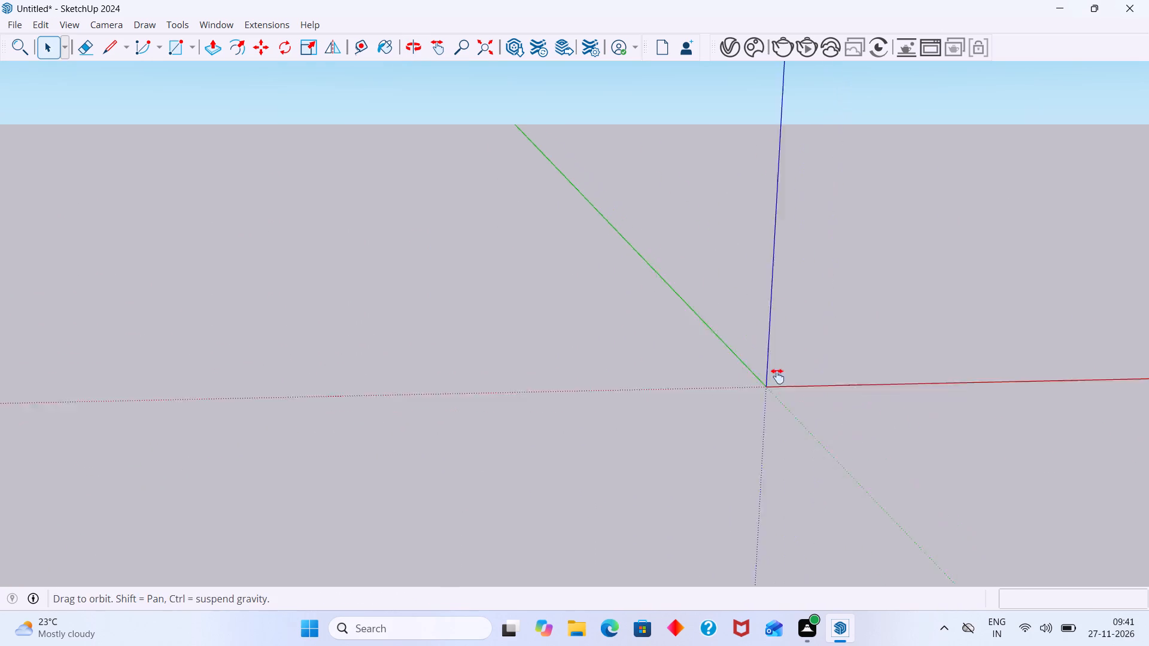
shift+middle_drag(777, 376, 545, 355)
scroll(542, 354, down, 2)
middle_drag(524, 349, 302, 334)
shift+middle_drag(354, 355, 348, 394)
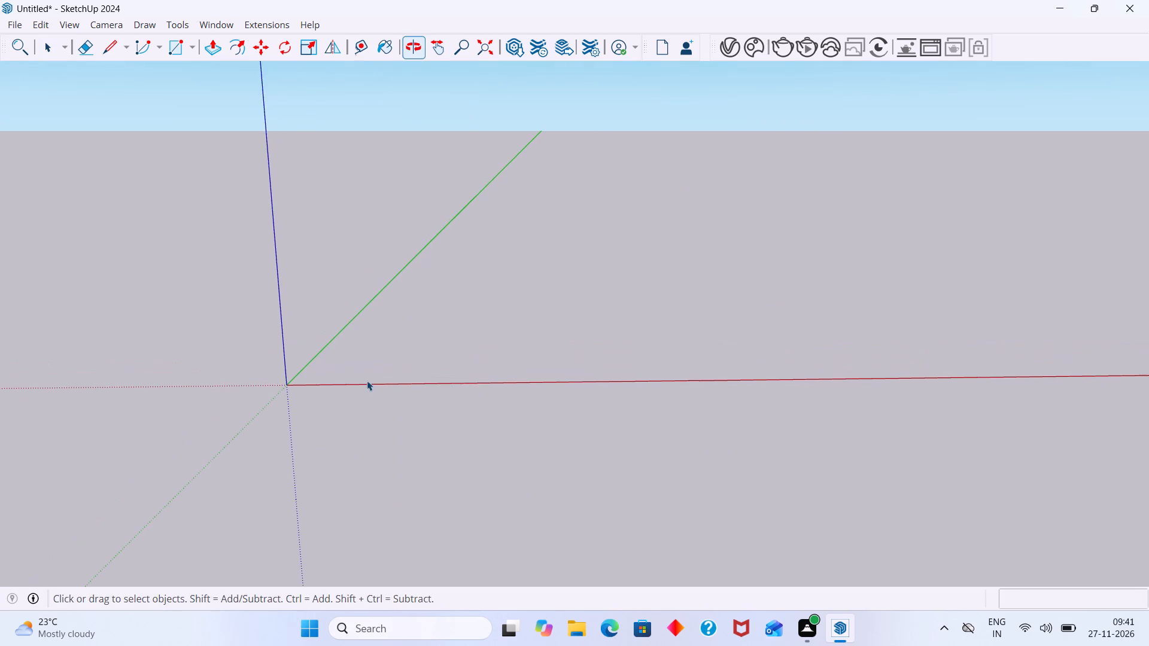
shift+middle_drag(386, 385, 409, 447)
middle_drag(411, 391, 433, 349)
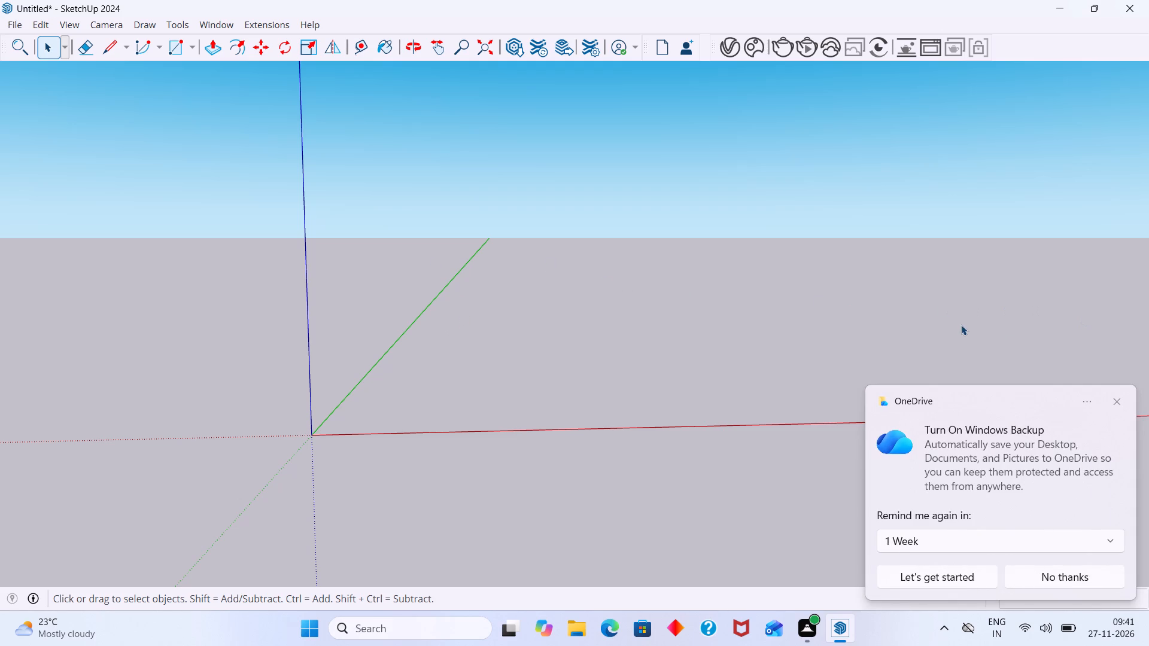
Dismiss the OneDrive backup reminder.
click(1118, 403)
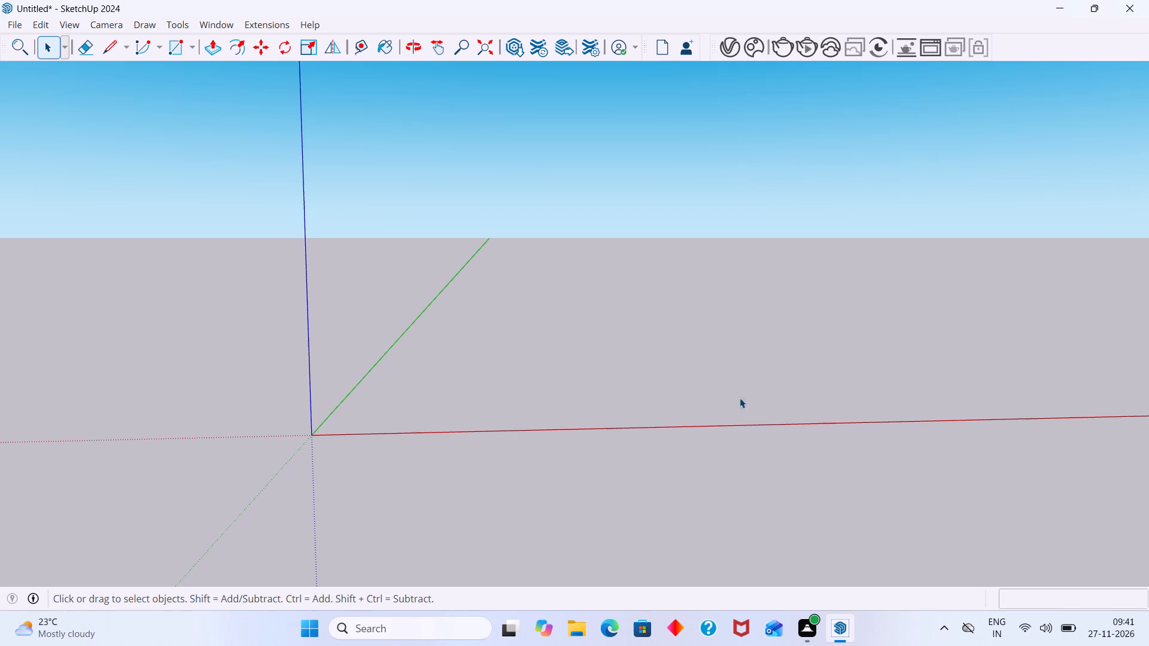
Import the "luxury elevation" picture from the Pictures folder as an image, standing upright near the origin.
scroll(393, 337, down, 12)
middle_drag(518, 394, 528, 358)
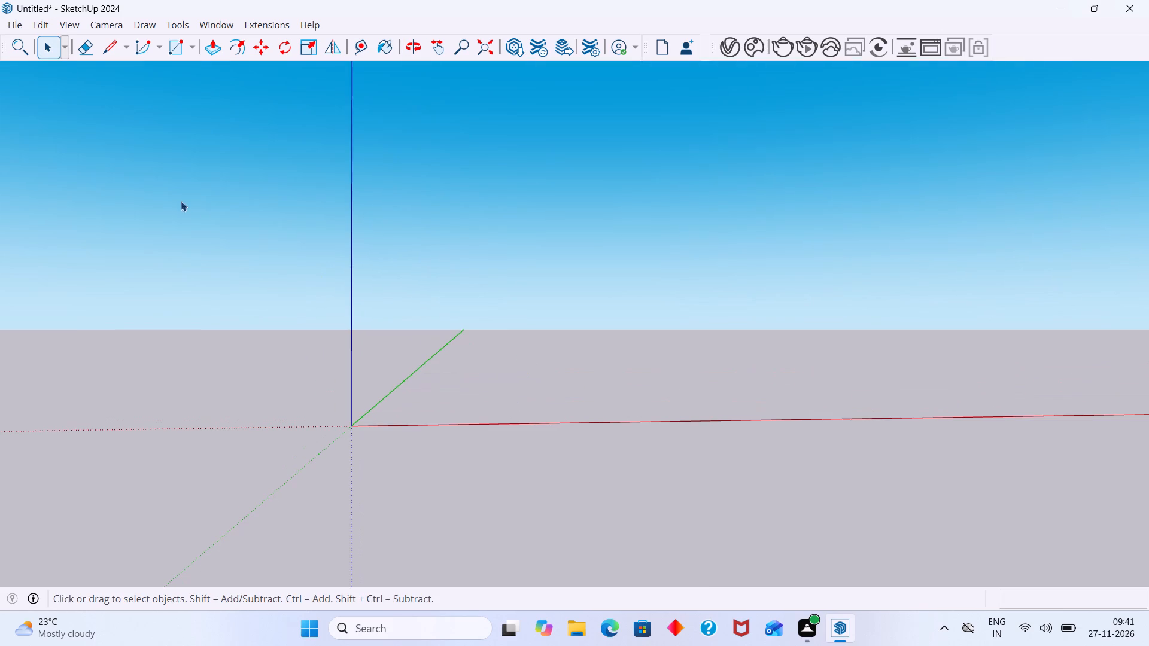
click(15, 20)
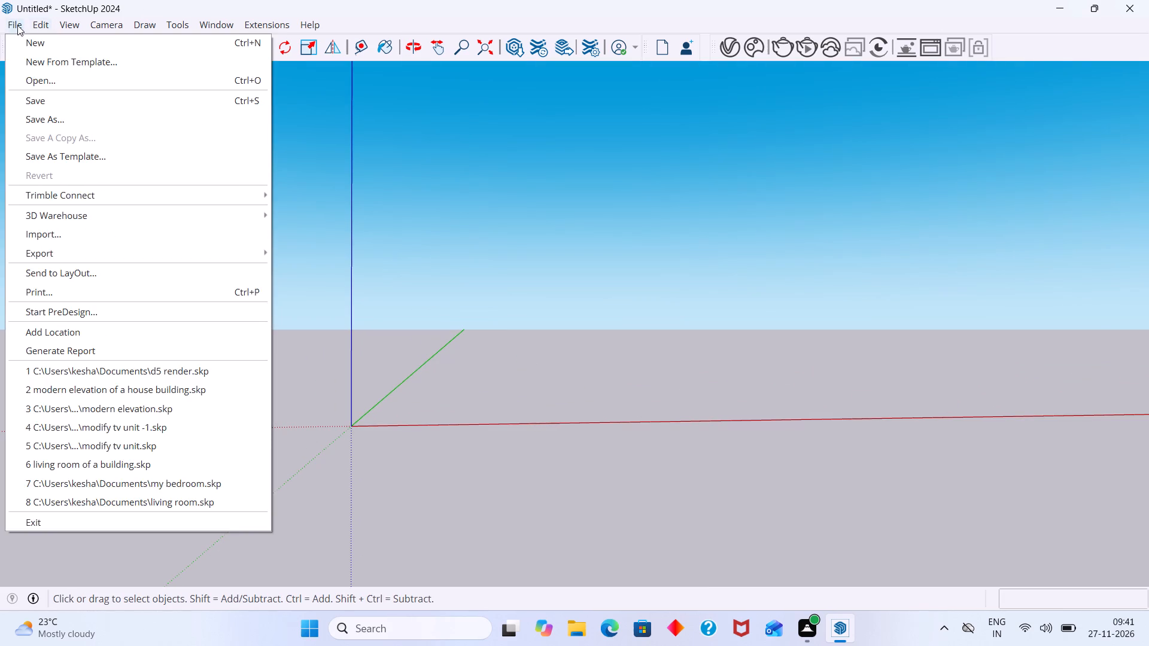
double_click(17, 25)
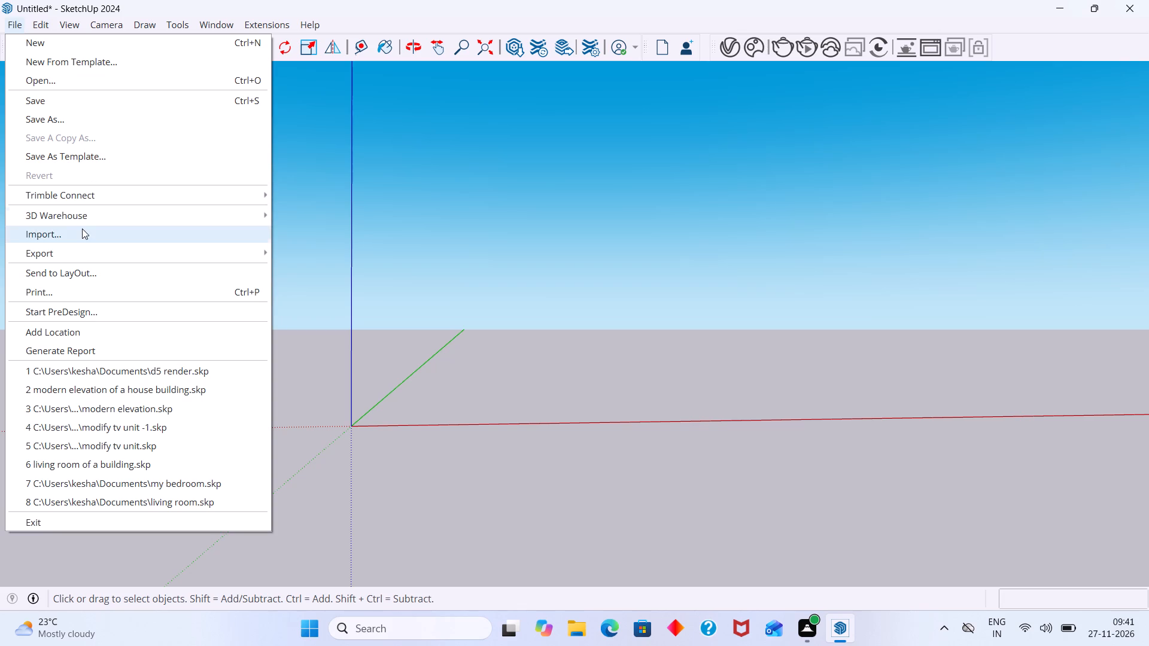
click(81, 230)
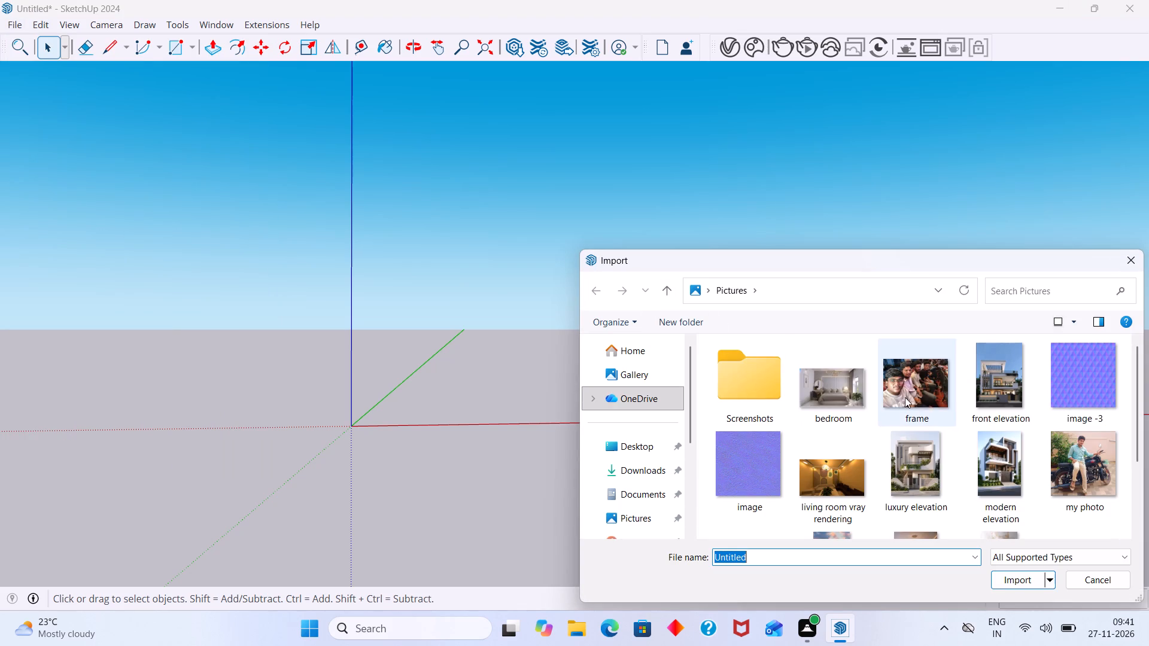
scroll(966, 475, down, 1)
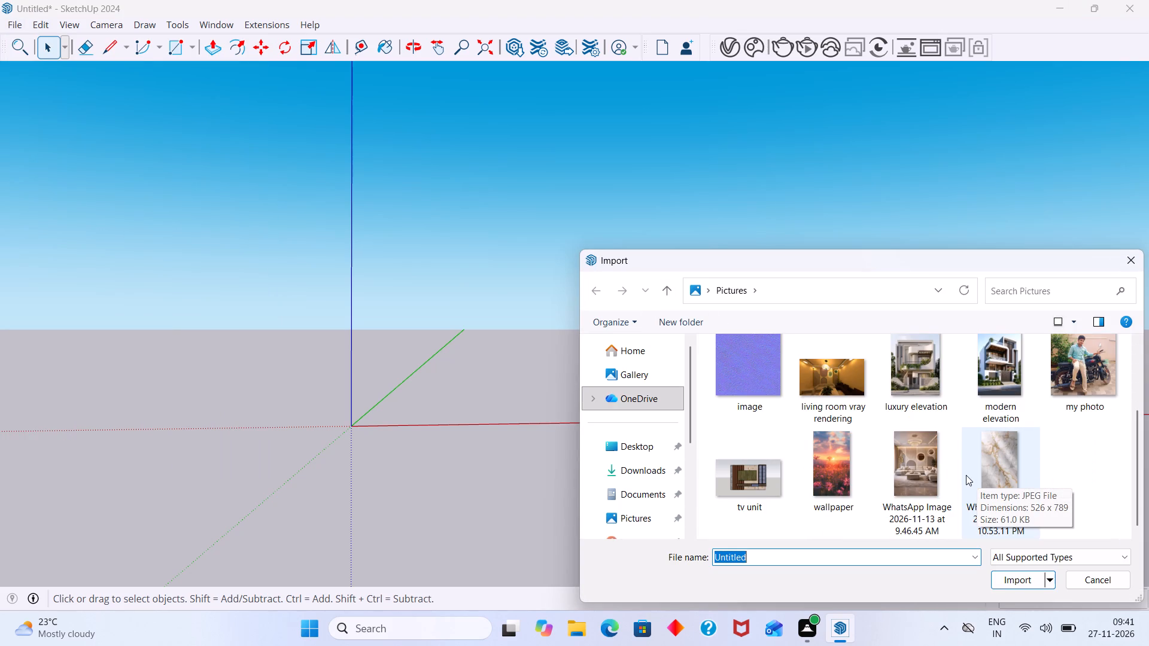
scroll(956, 459, up, 2)
drag(920, 479, 918, 479)
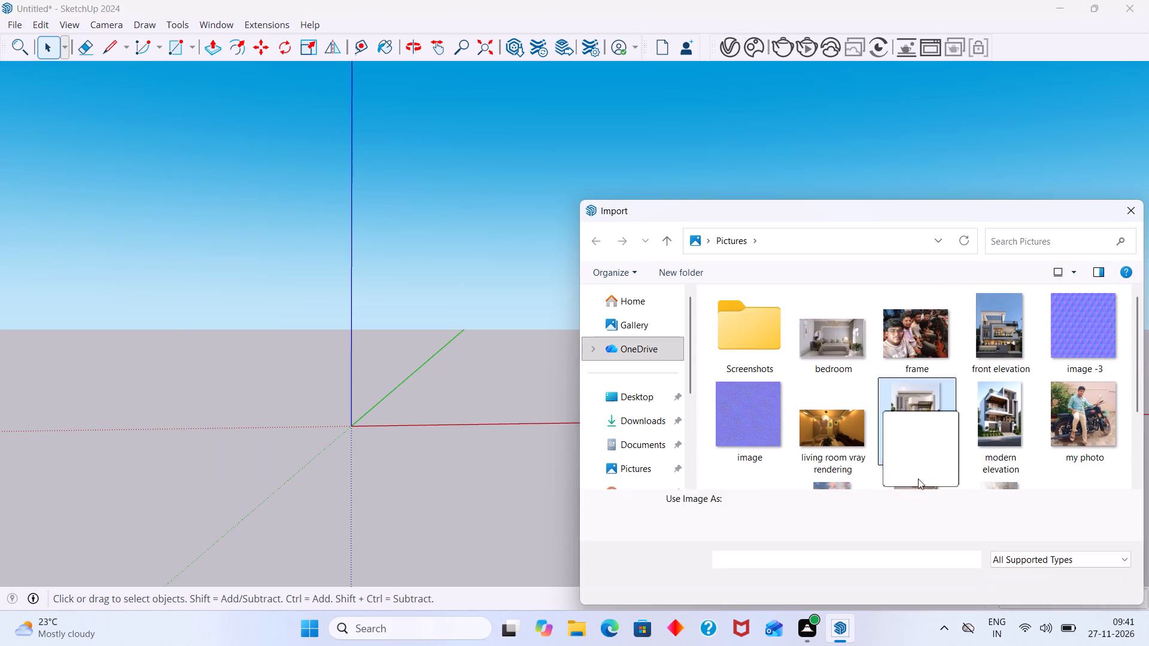
drag(918, 479, 286, 526)
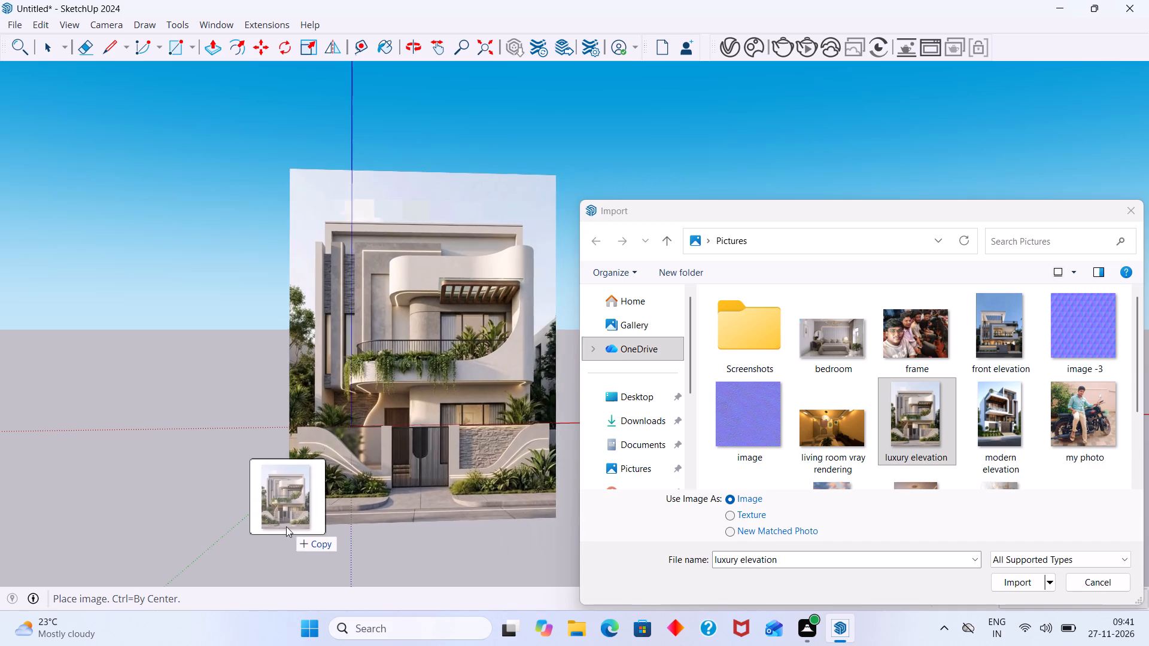
drag(286, 526, 272, 528)
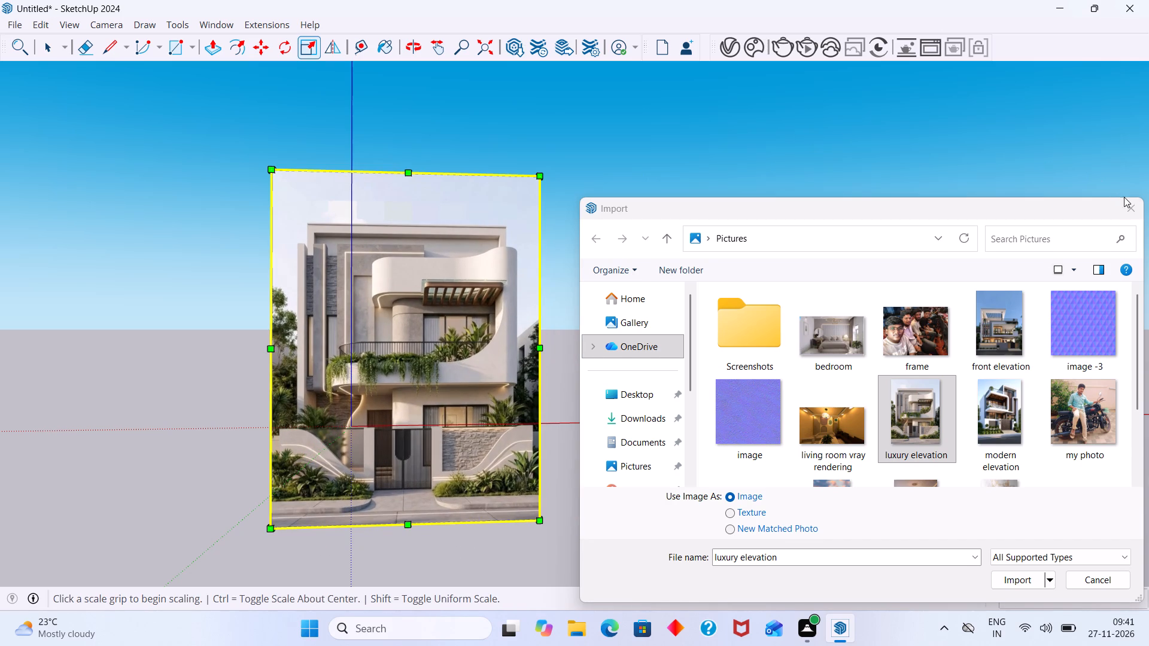
click(1138, 209)
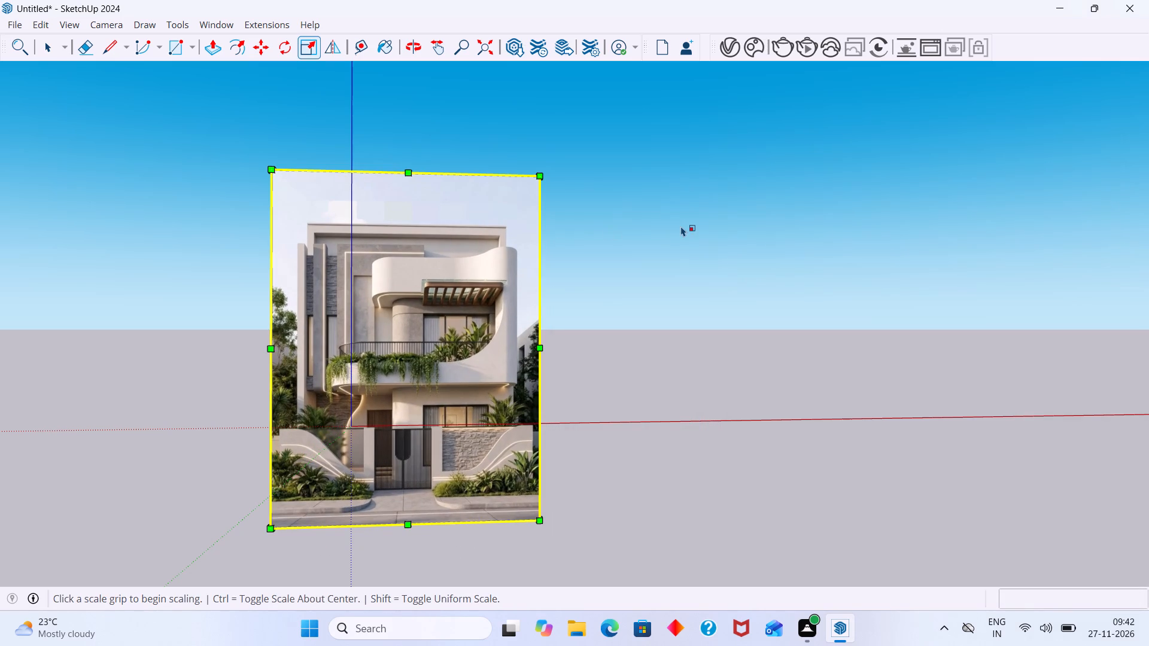
key(space)
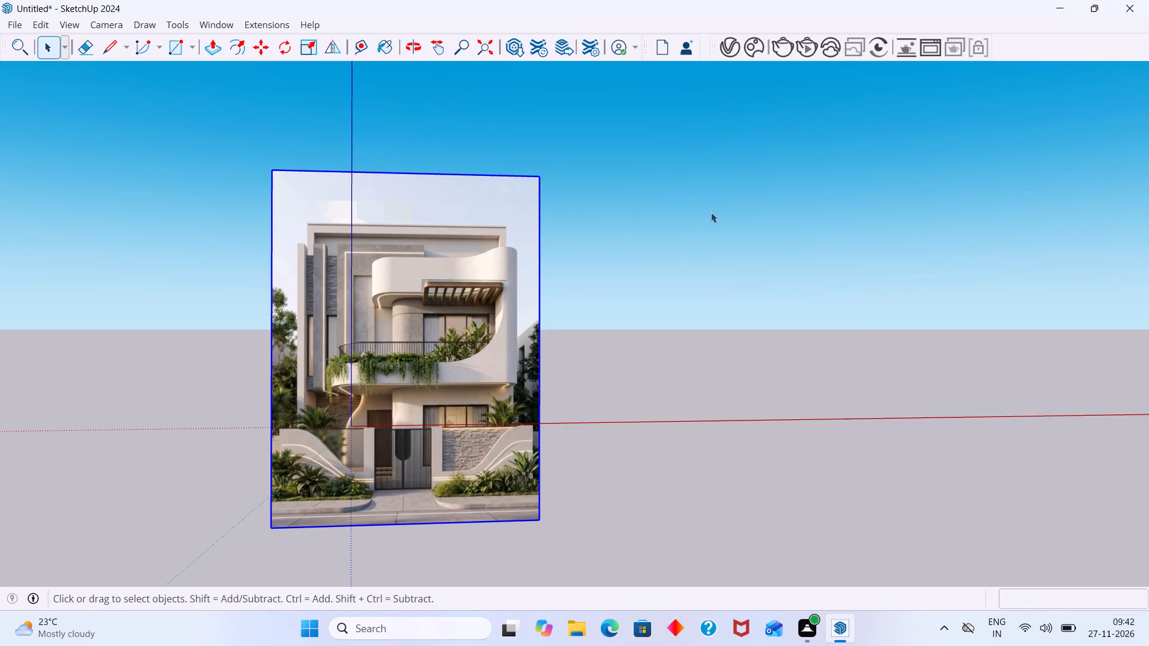
Hide the V-Ray for SketchUp toolbar.
right_click(1021, 28)
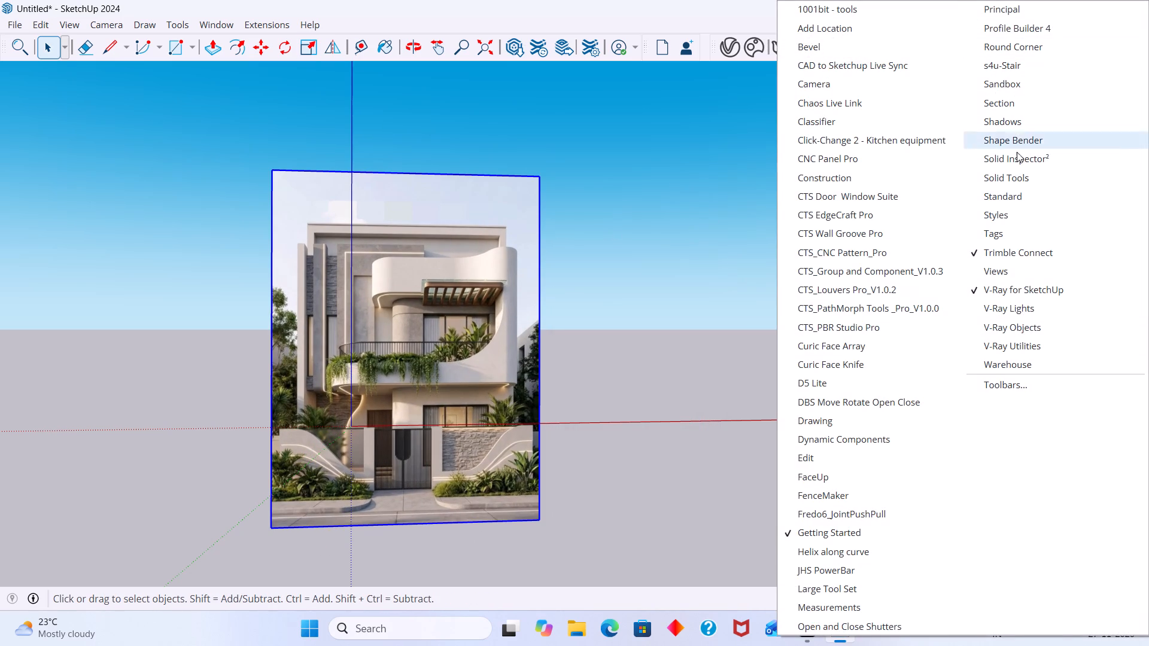
click(1042, 291)
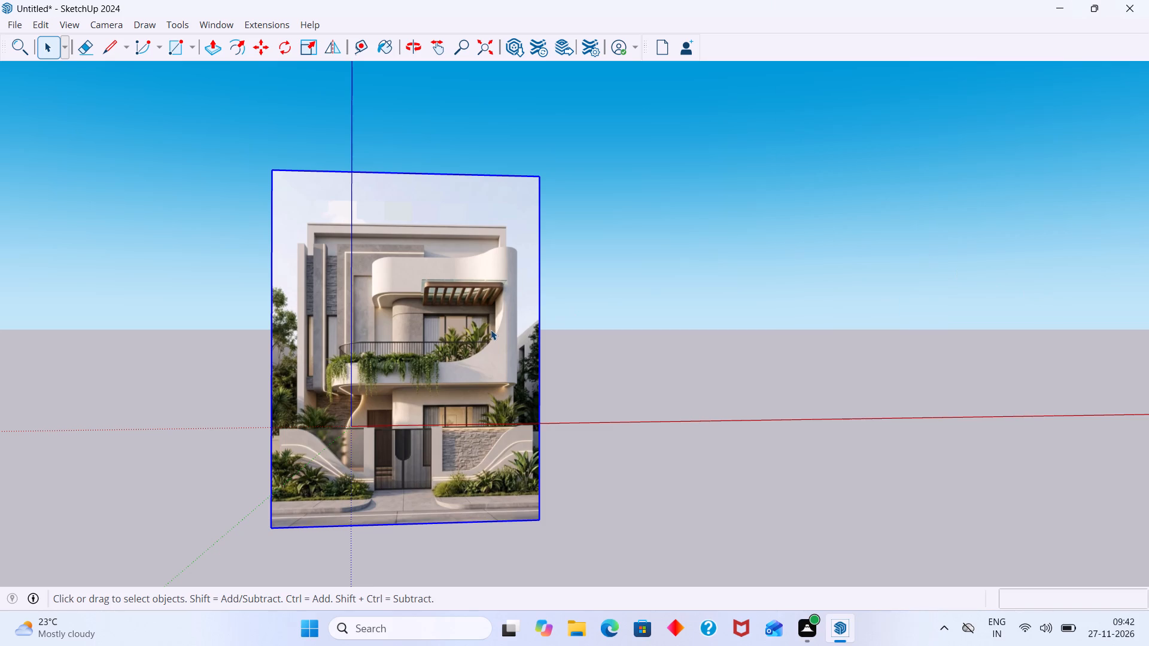
Move the elevation image by its bottom-left corner about 98' 4" onto the positive red axis, away from the origin.
key(m)
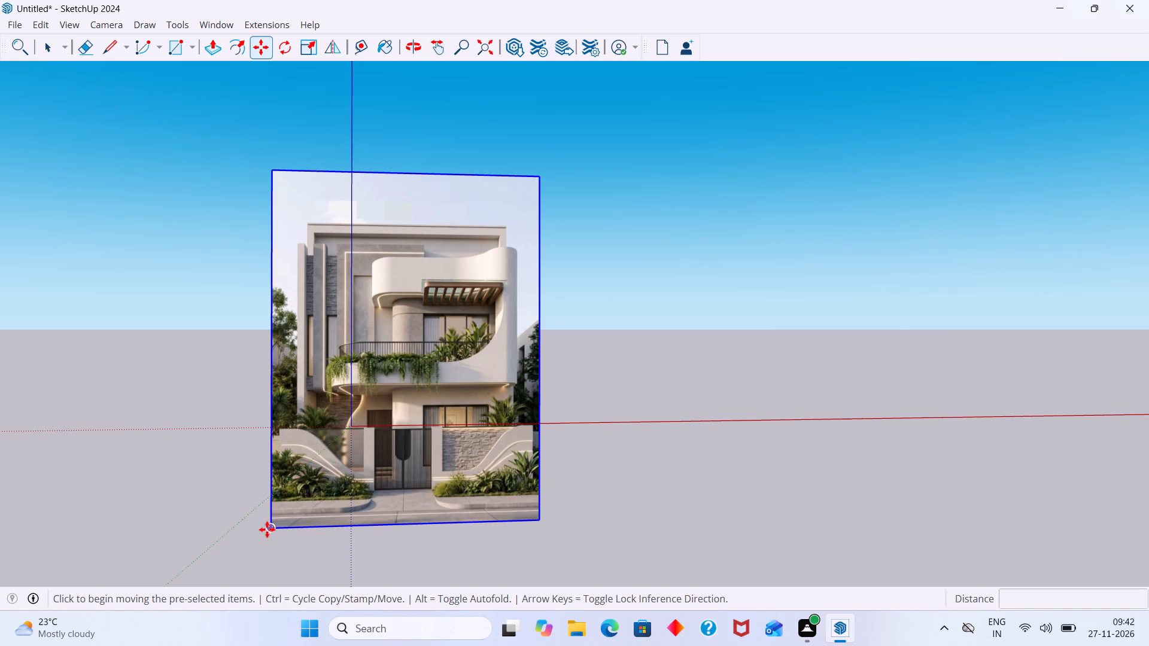
drag(267, 528, 273, 524)
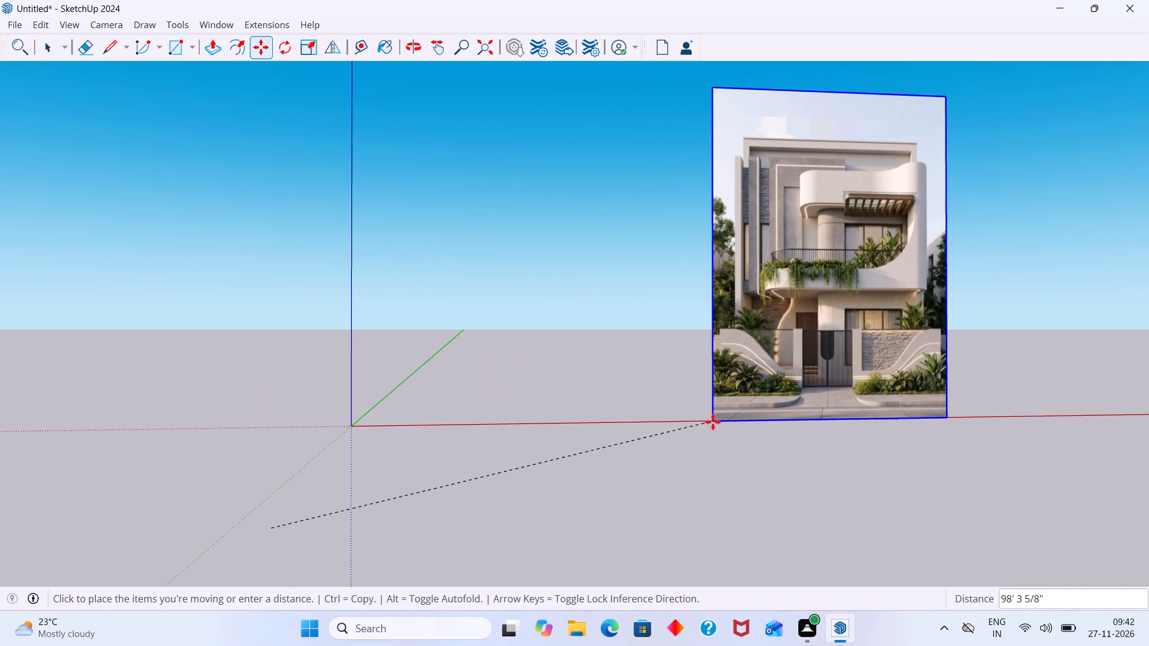
click(713, 422)
scroll(618, 382, down, 3)
middle_drag(616, 411, 621, 461)
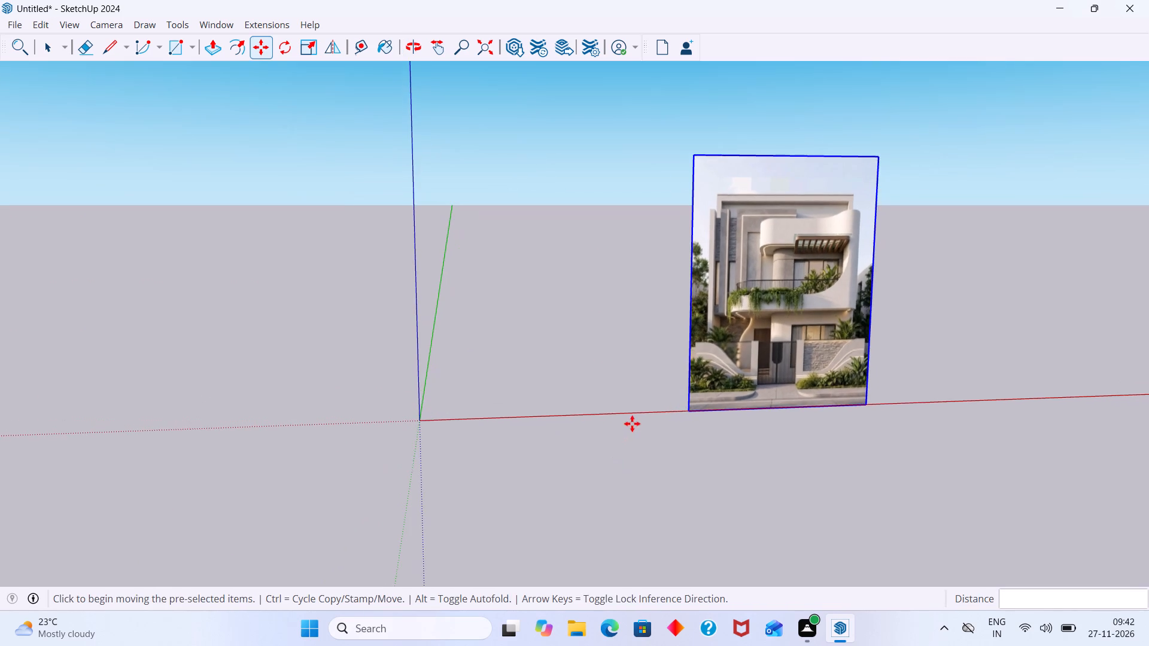
scroll(700, 301, up, 6)
key(space)
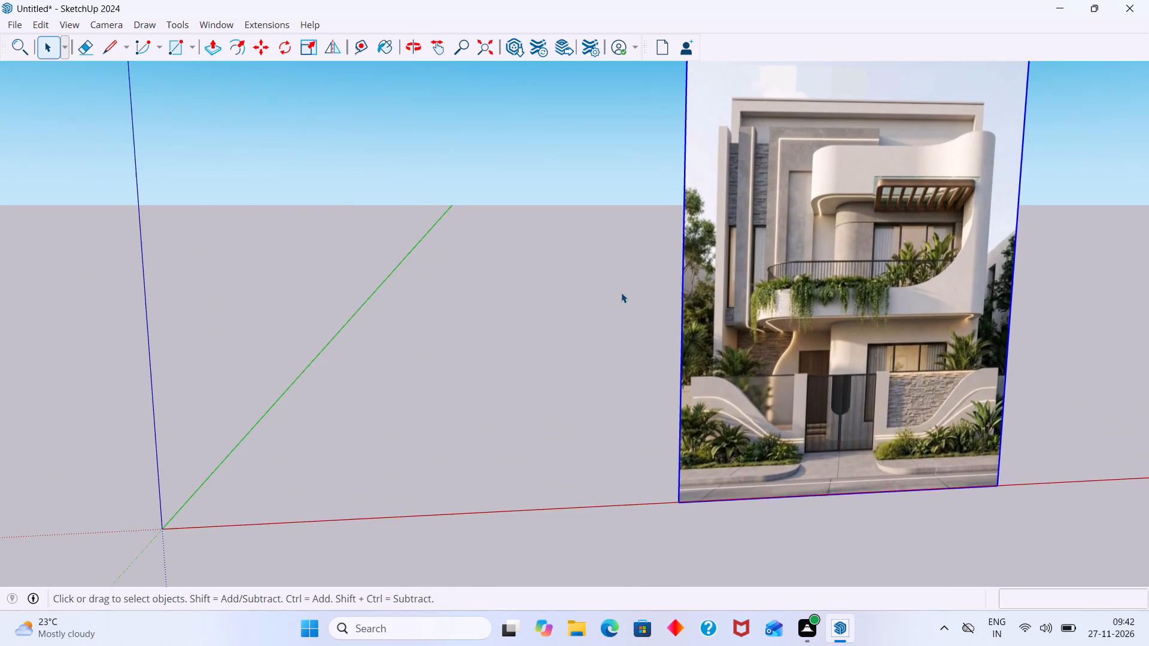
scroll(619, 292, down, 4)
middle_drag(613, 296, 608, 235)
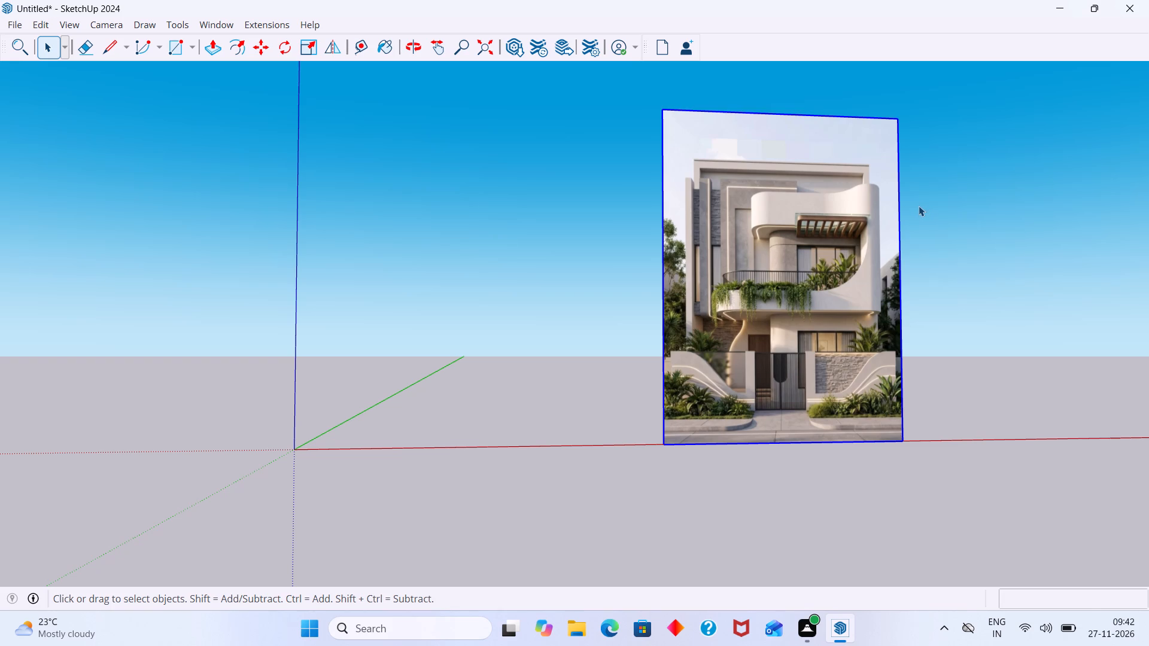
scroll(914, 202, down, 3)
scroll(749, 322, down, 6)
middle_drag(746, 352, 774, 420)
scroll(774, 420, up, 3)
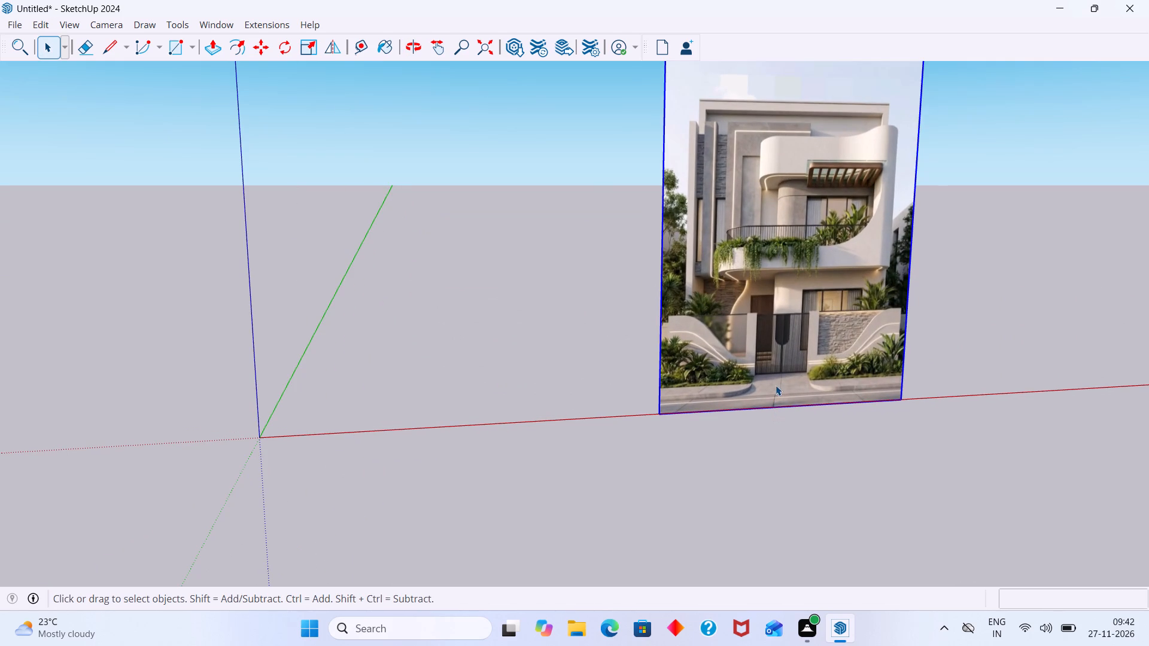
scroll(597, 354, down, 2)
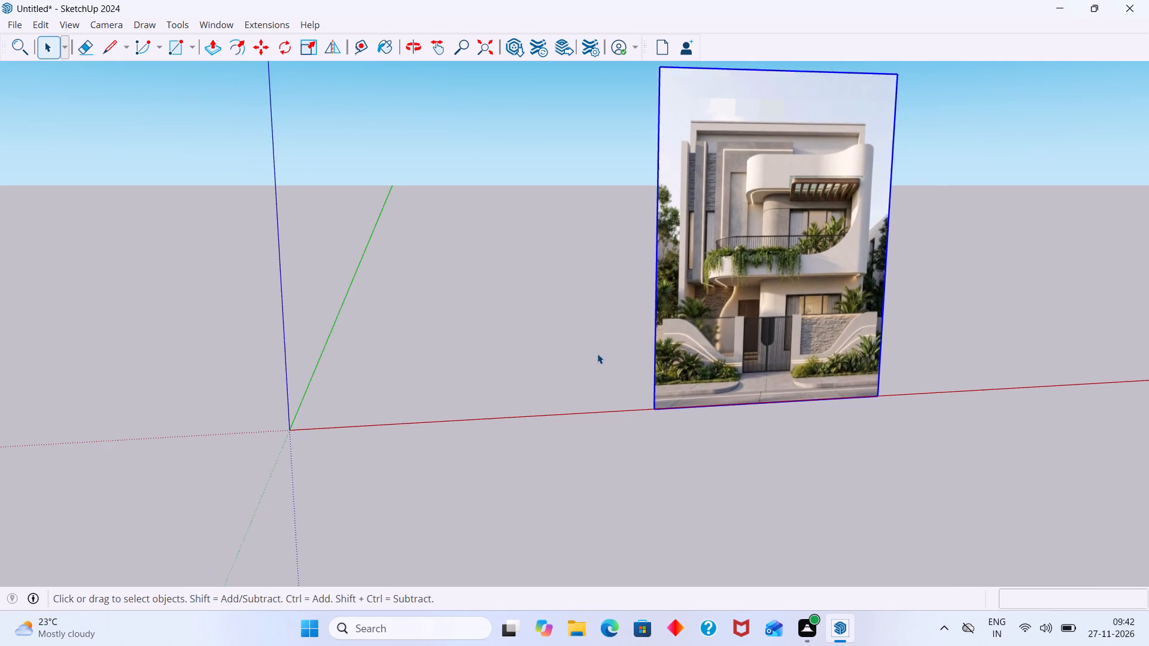
Move the elevation image by its bottom-left corner about 39' 3" farther out along the positive red axis.
scroll(597, 354, down, 1)
shift+middle_drag(597, 354, 402, 381)
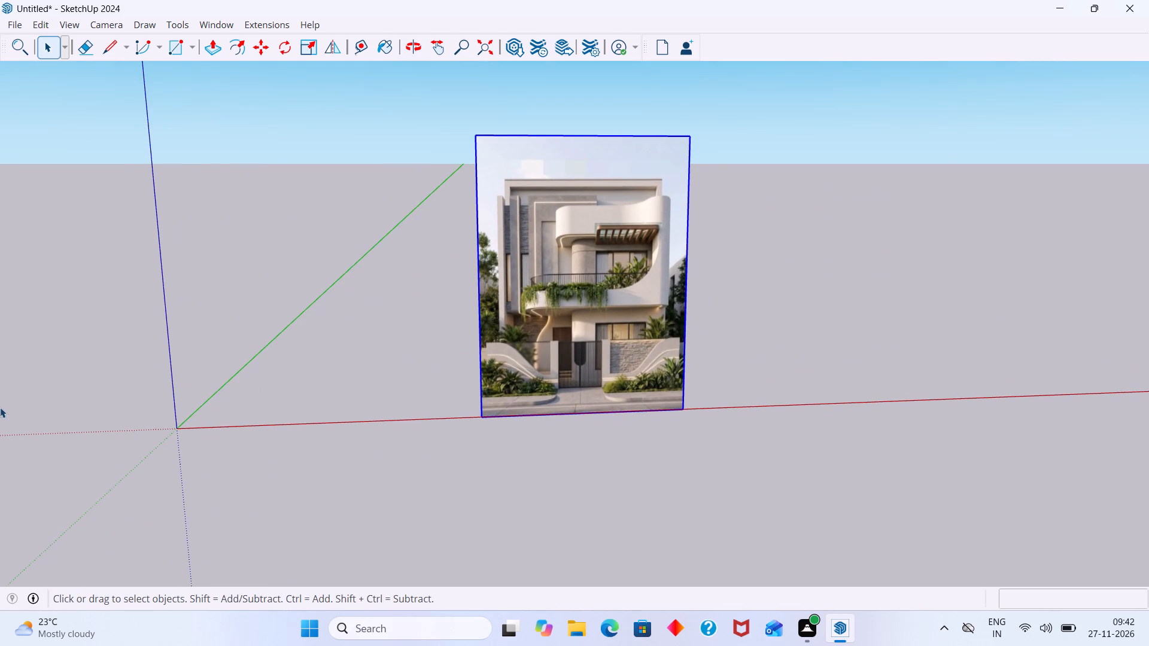
scroll(436, 368, down, 2)
click(709, 286)
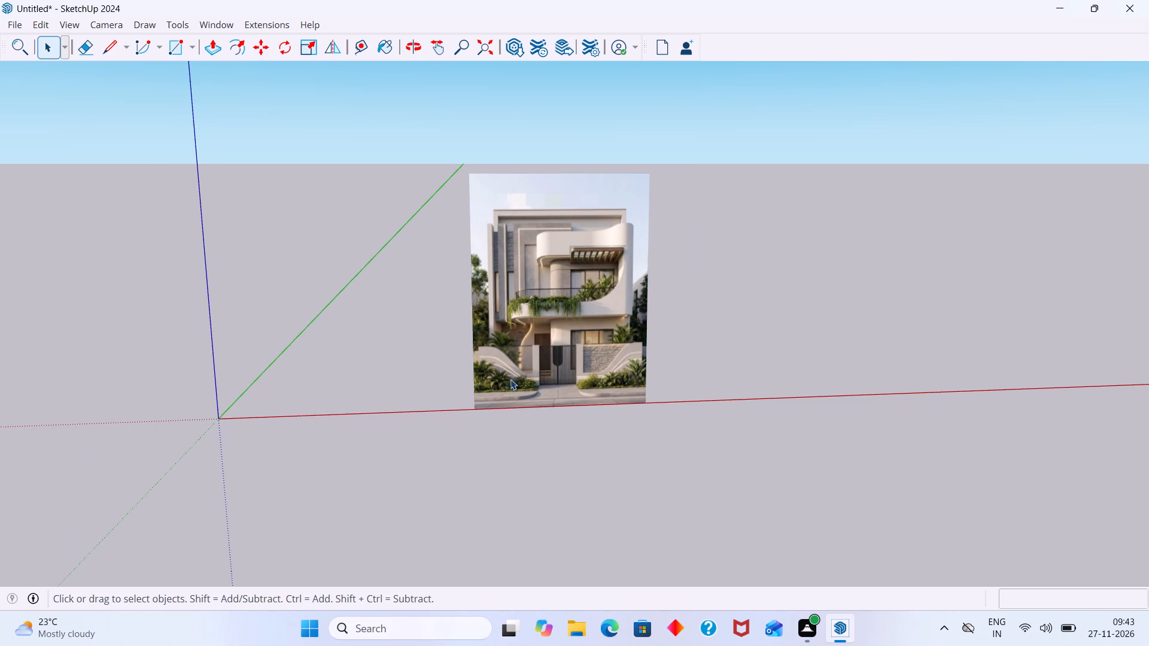
middle_drag(548, 394, 459, 377)
scroll(470, 370, up, 1)
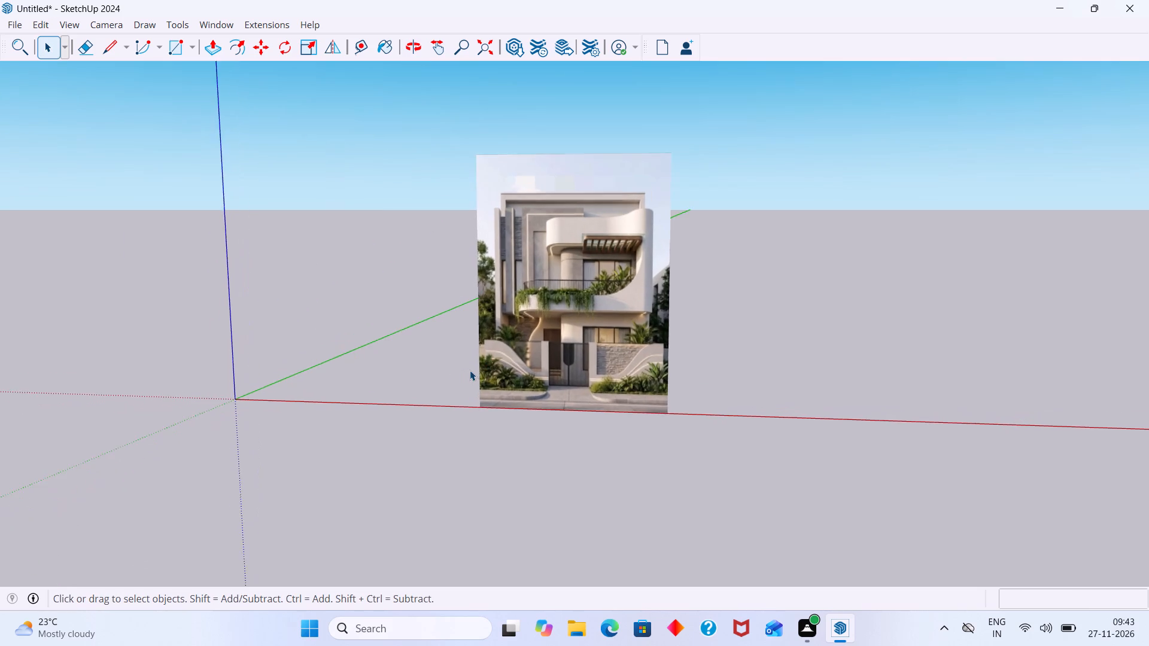
scroll(470, 370, up, 3)
click(503, 355)
key(m)
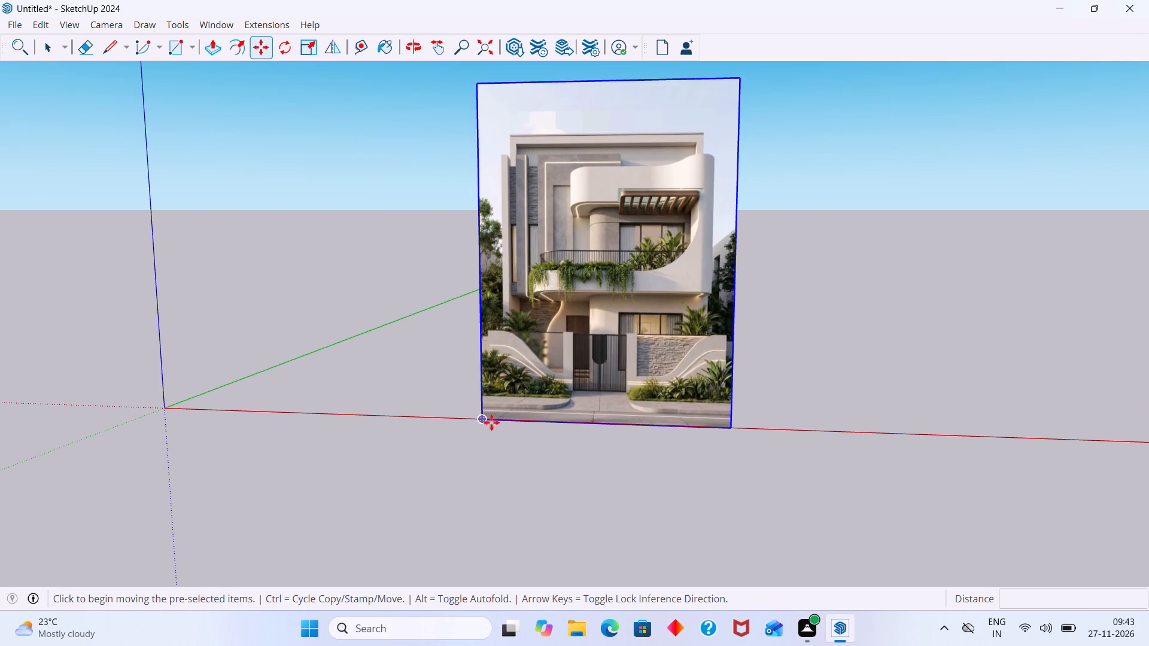
click(482, 419)
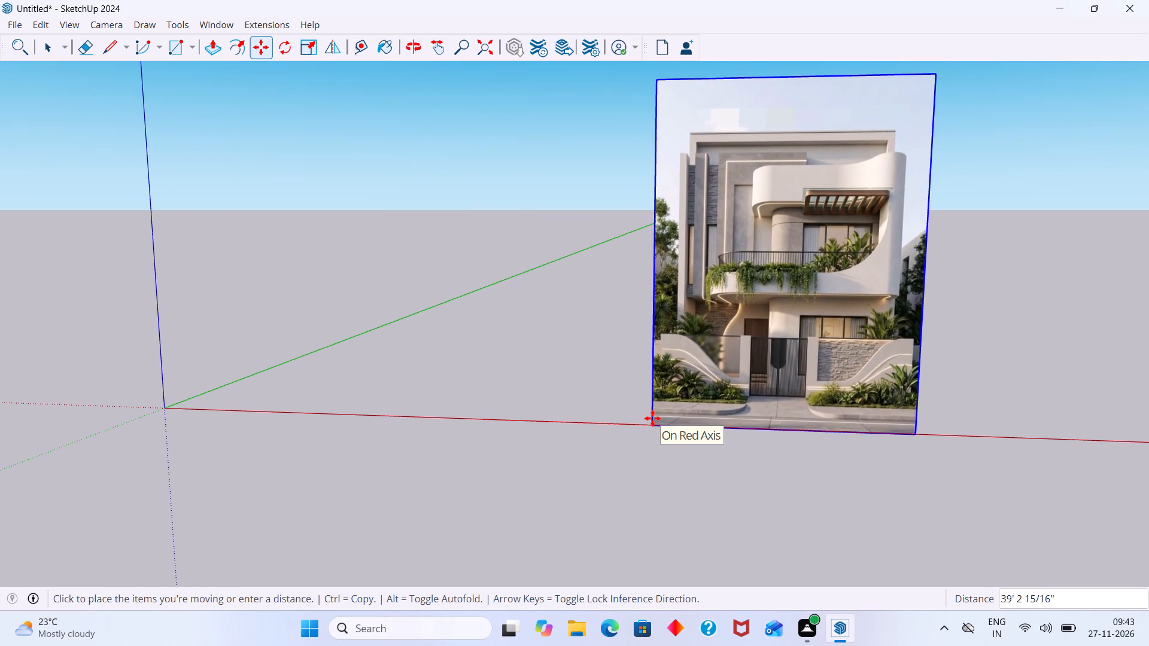
click(652, 418)
key(space)
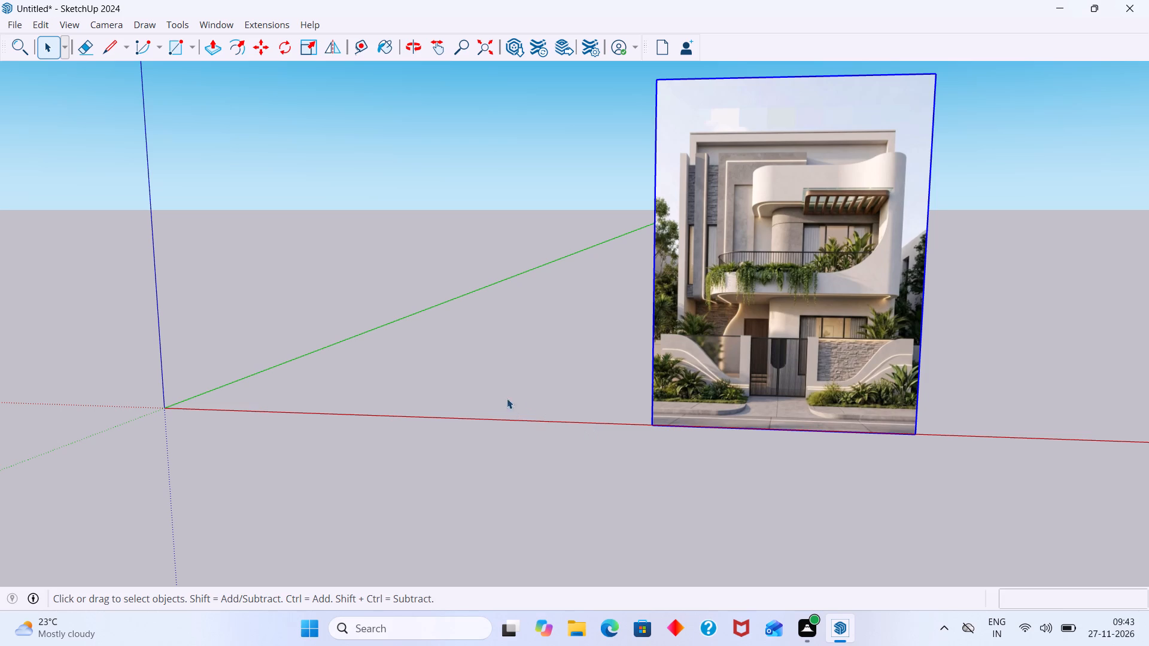
scroll(505, 370, down, 5)
click(510, 362)
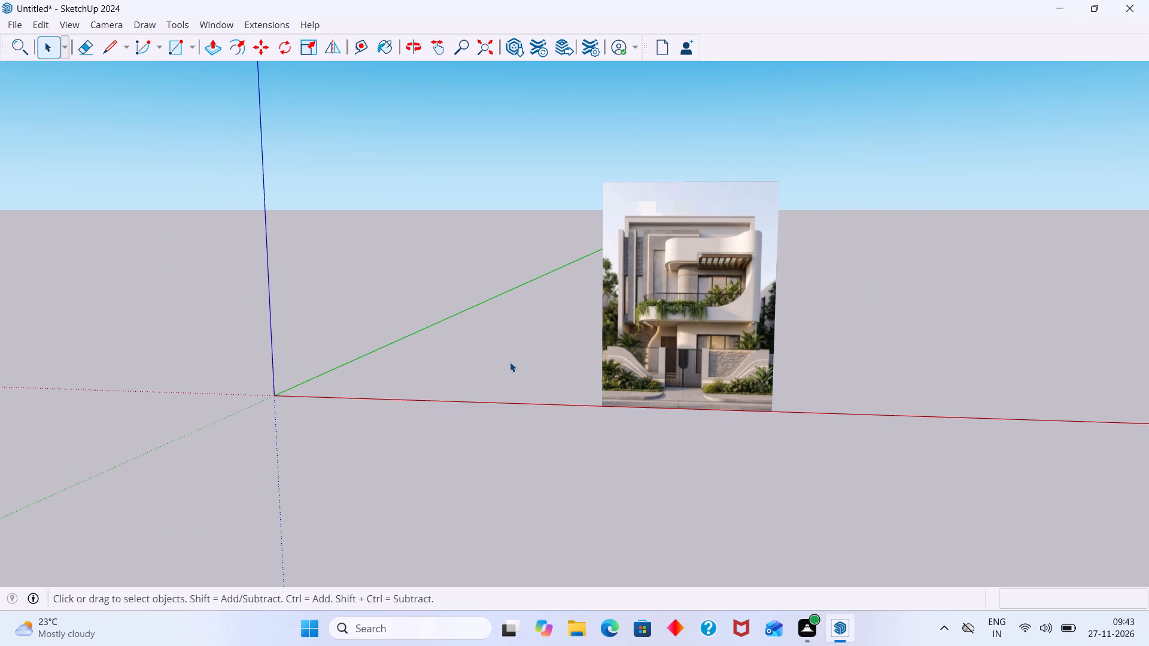
Draw a rectangle flat on the ground plane starting at the origin, entering 15'.30' as its dimensions.
middle_drag(548, 367, 588, 374)
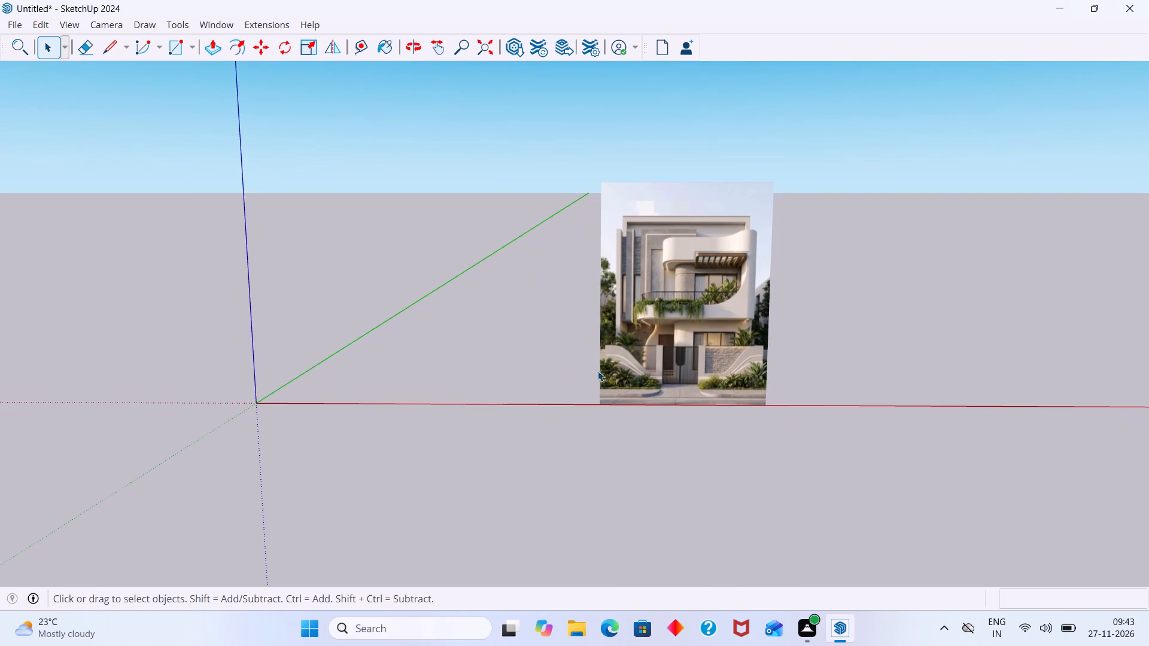
scroll(651, 310, up, 9)
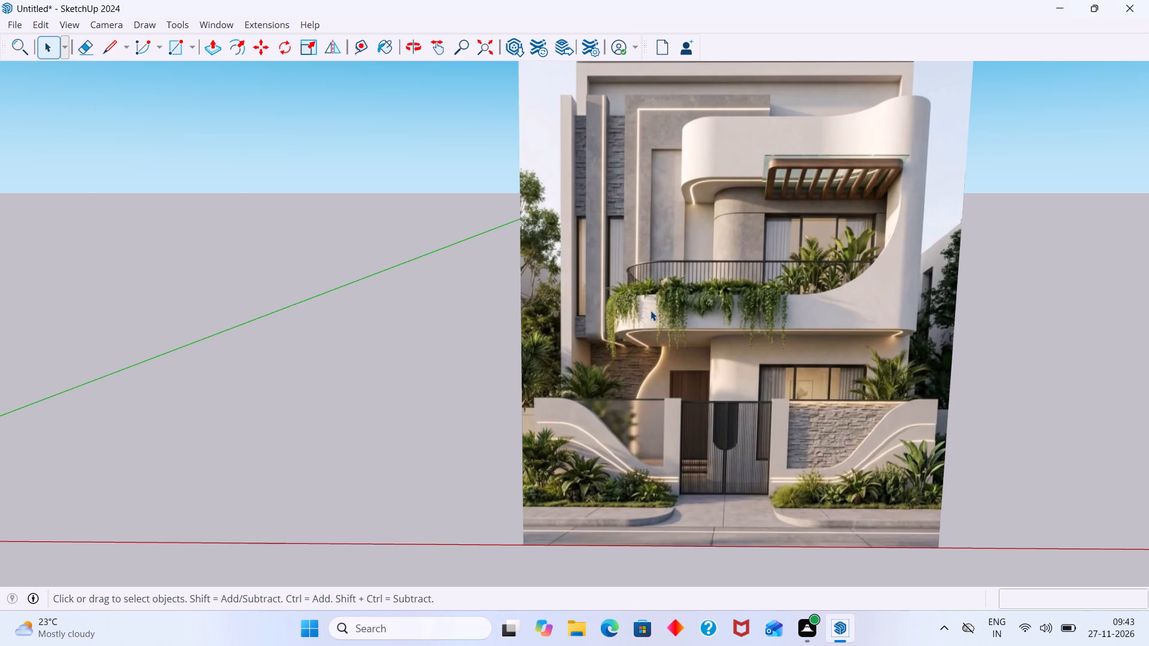
scroll(650, 311, down, 8)
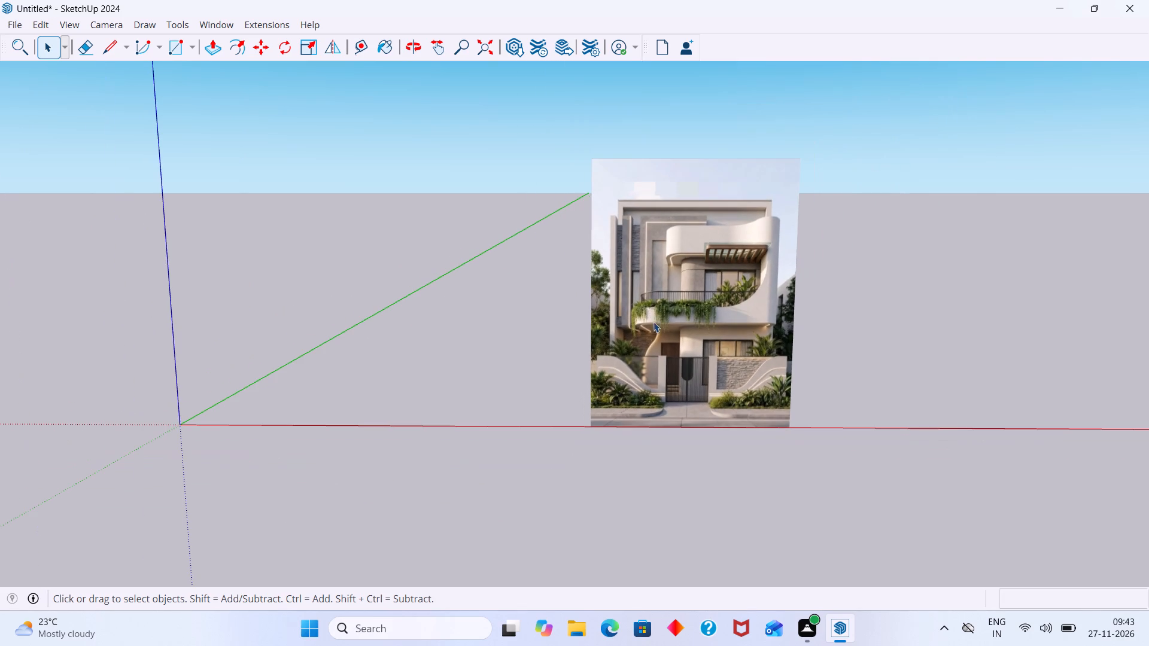
key(r)
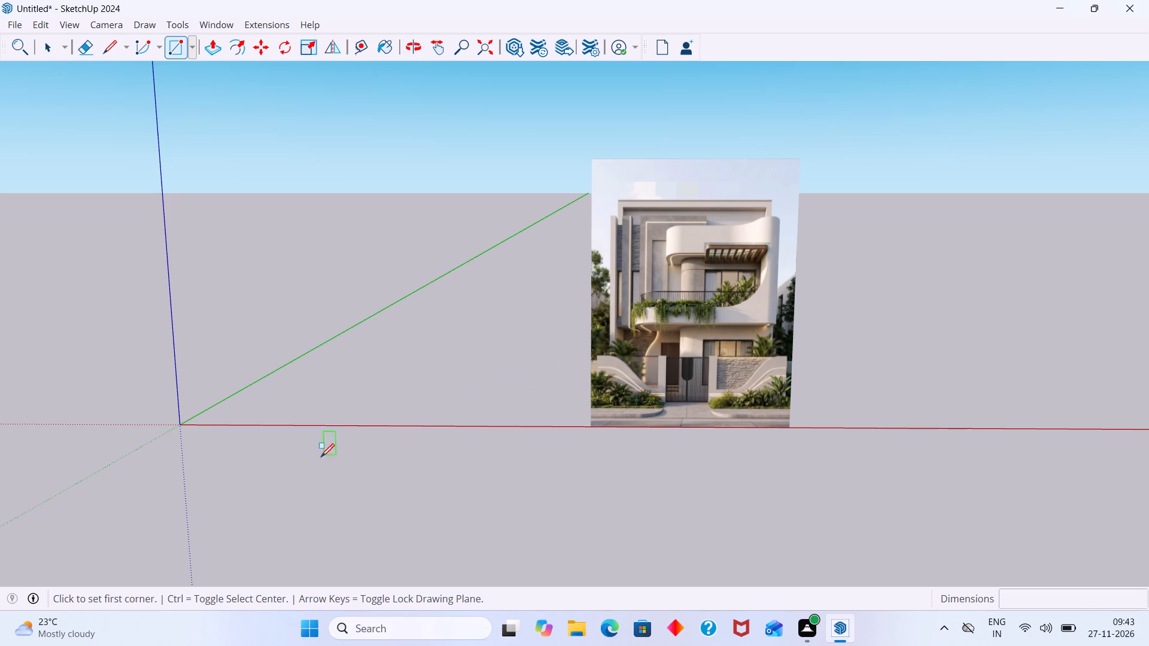
click(180, 421)
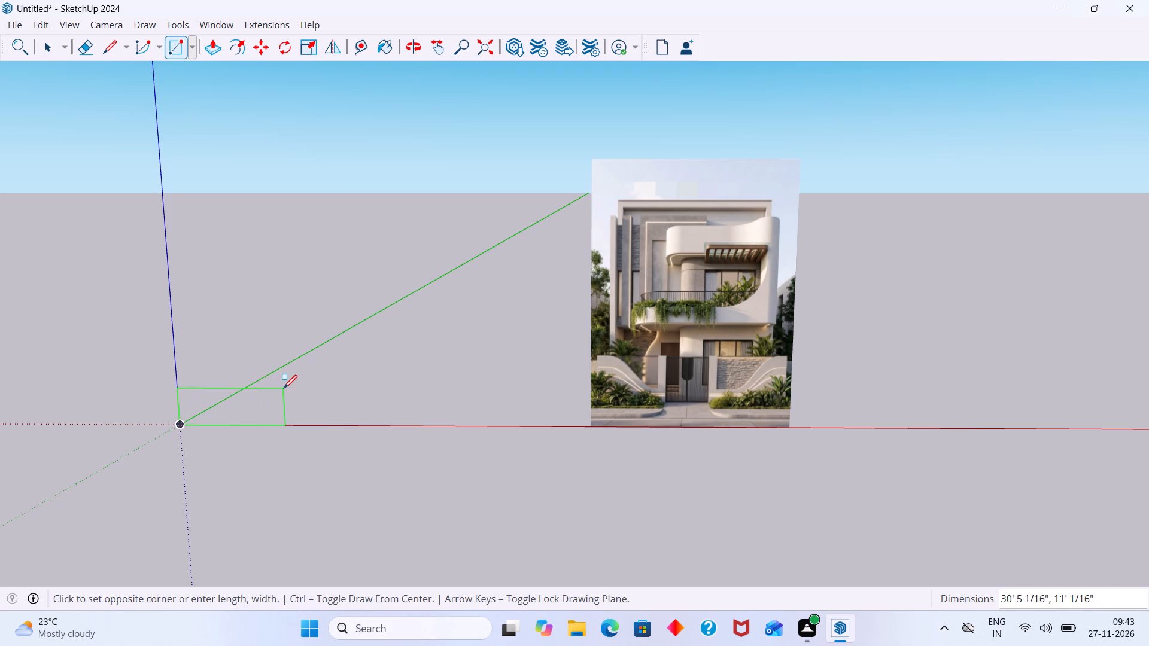
key(Up)
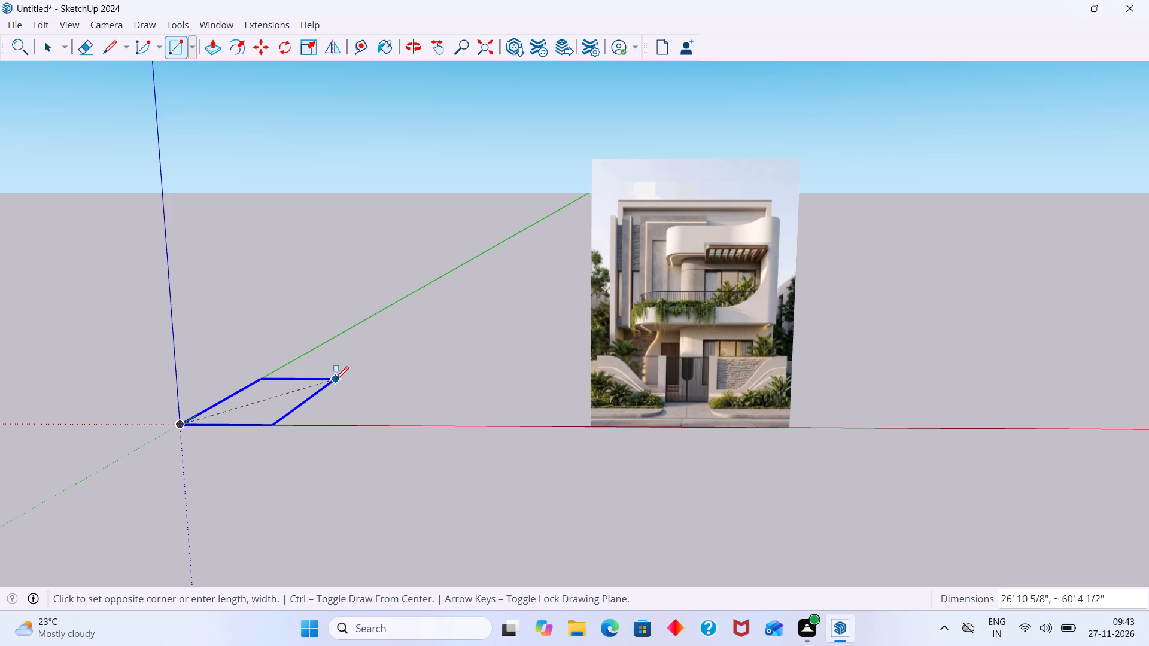
scroll(335, 380, up, 6)
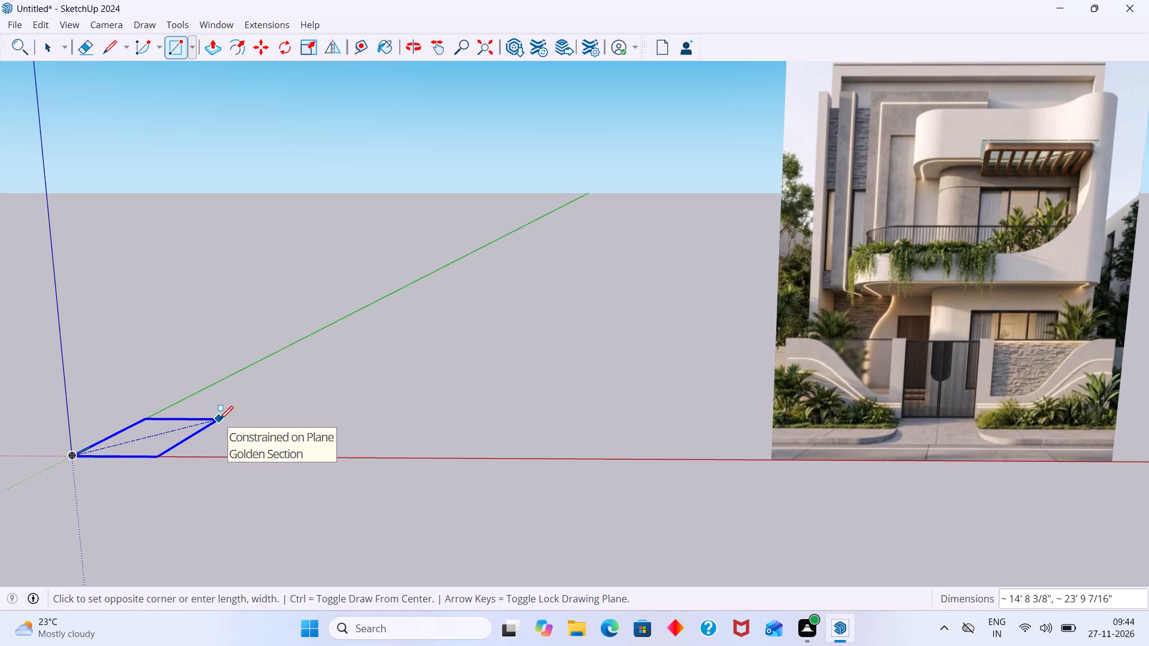
text(15')
key(period)
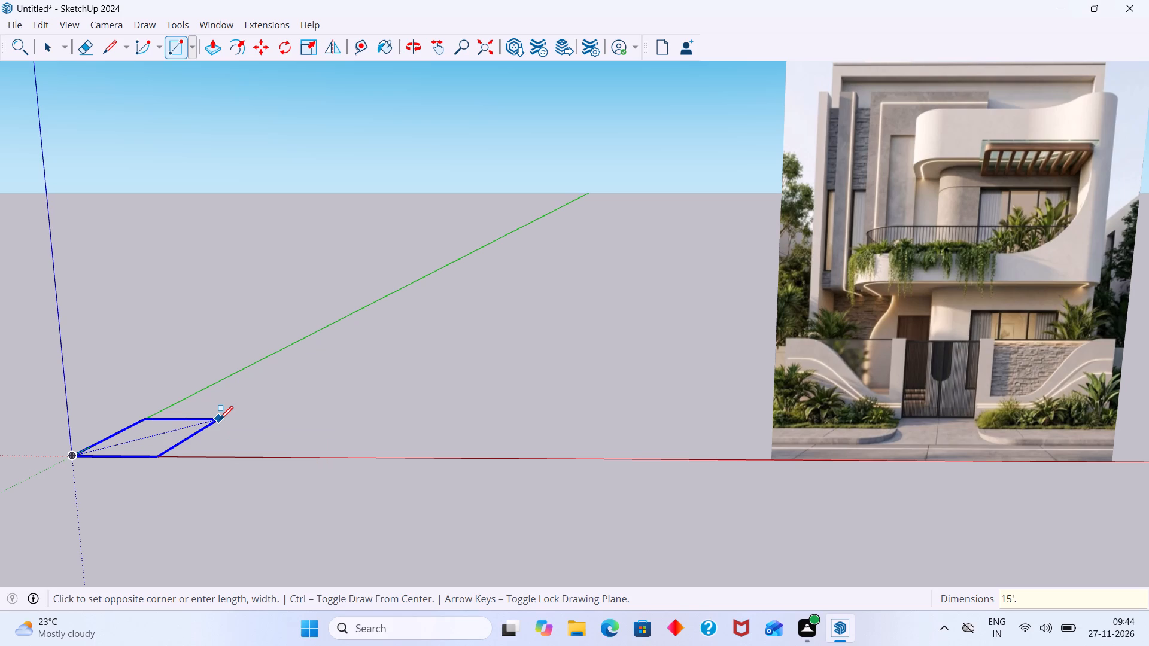
text(30')
key(Return)
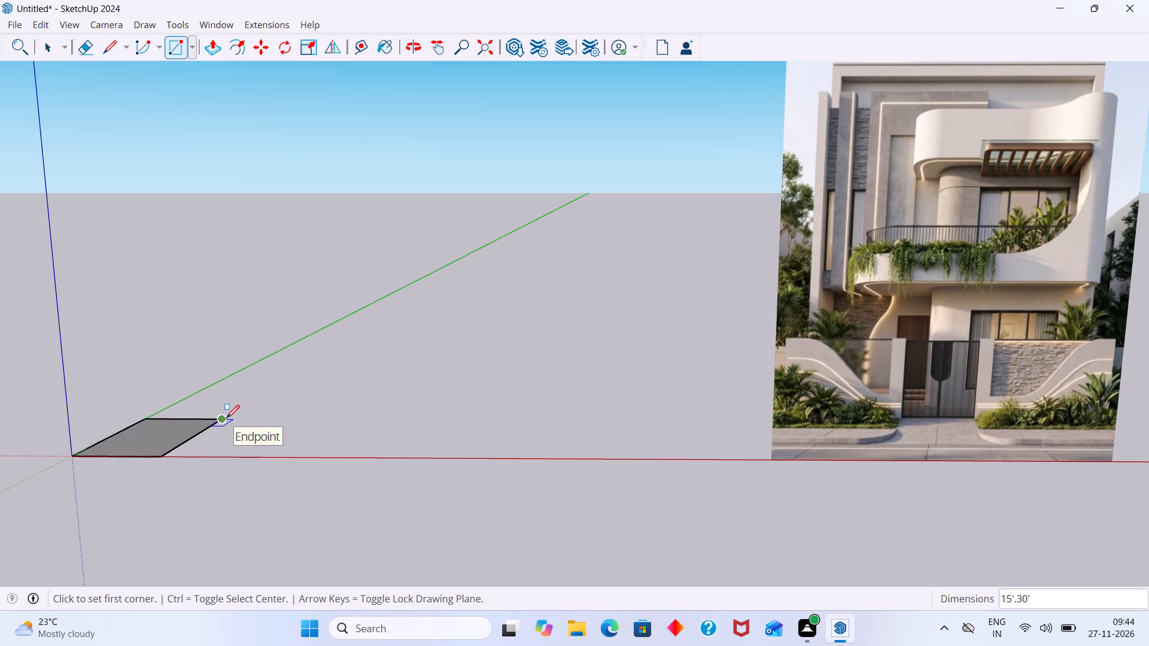
key(space)
Move the elevation image by its bottom-left corner about 88' 1" back along the red axis, close beside the rectangle.
scroll(215, 440, down, 3)
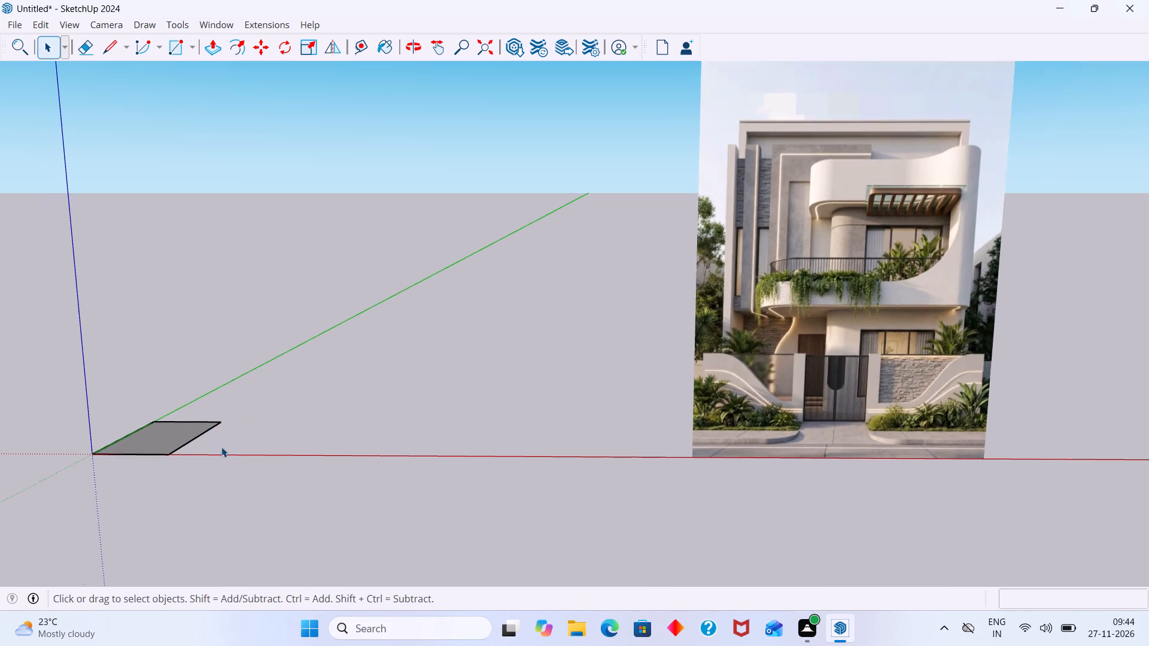
scroll(221, 447, down, 8)
middle_drag(221, 455, 287, 413)
scroll(162, 467, up, 5)
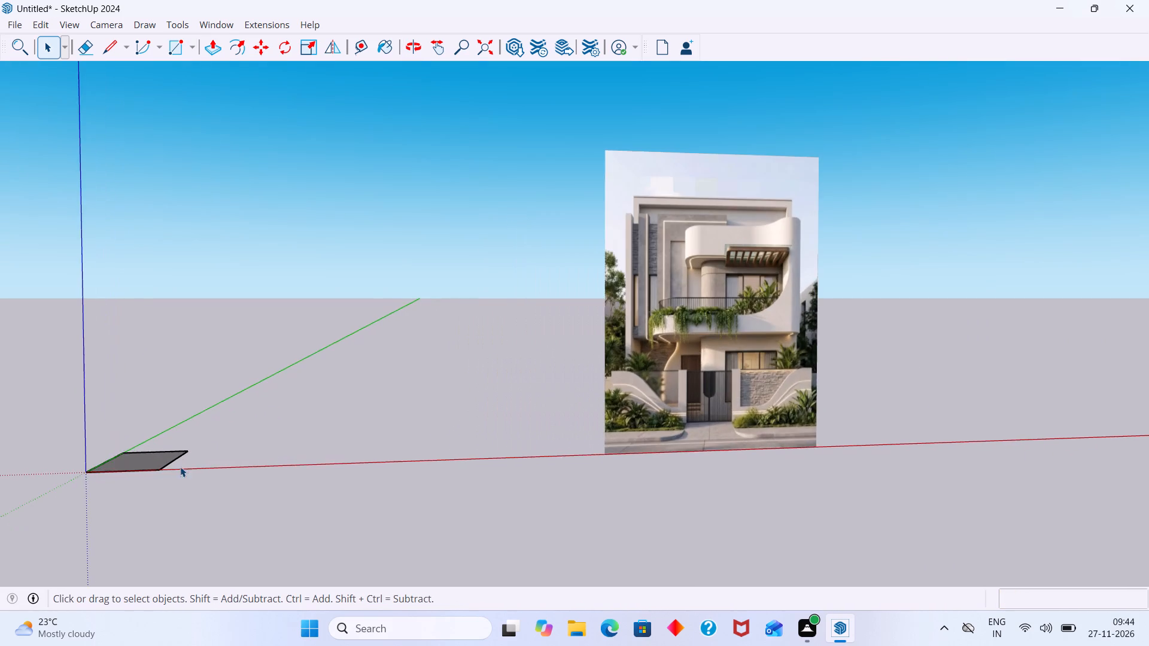
middle_drag(187, 462, 328, 447)
middle_drag(268, 459, 250, 549)
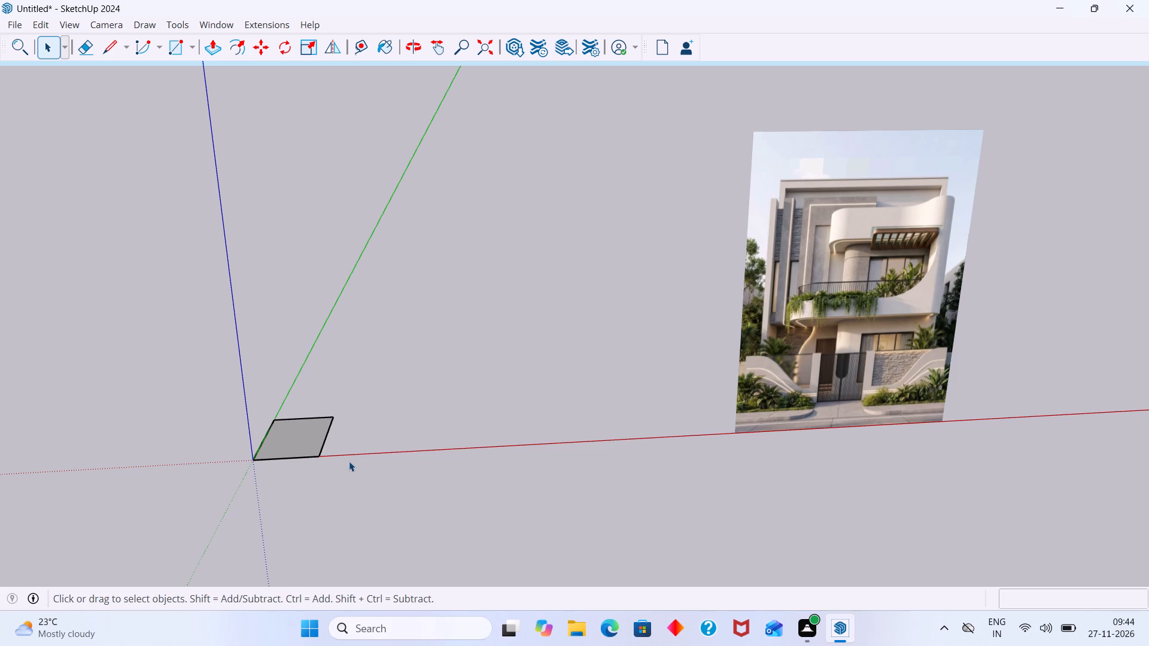
scroll(348, 461, down, 8)
scroll(339, 459, up, 4)
middle_drag(303, 475, 287, 443)
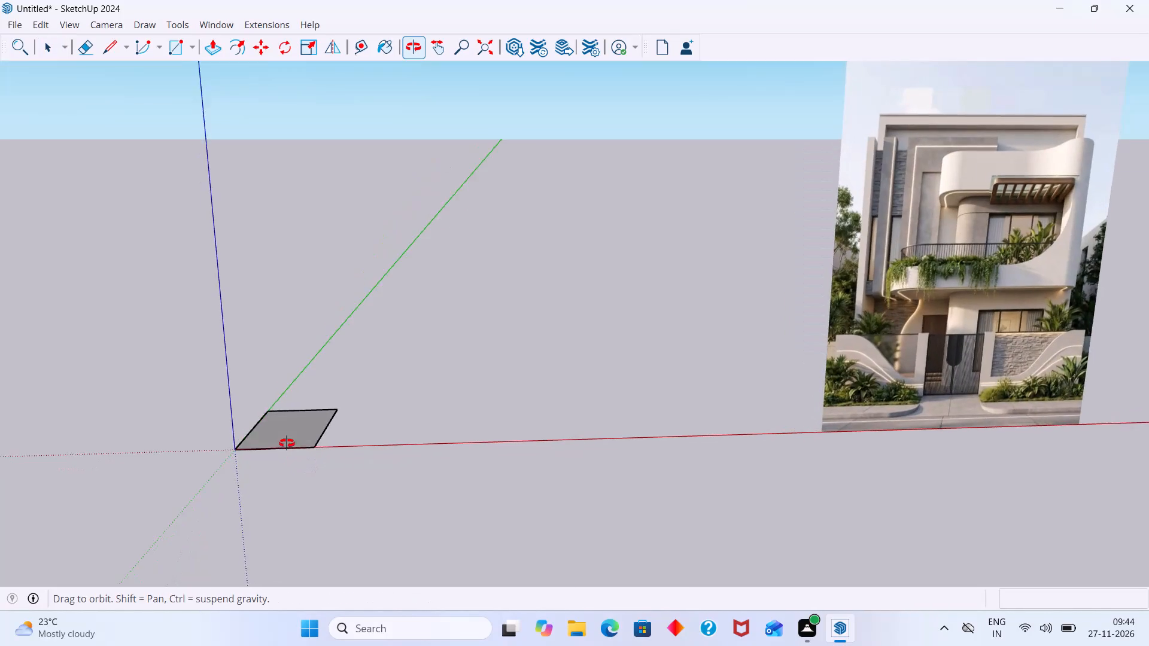
middle_drag(287, 443, 282, 433)
scroll(282, 447, up, 4)
scroll(288, 446, down, 8)
middle_drag(302, 437, 257, 448)
scroll(235, 460, up, 4)
middle_drag(288, 451, 351, 469)
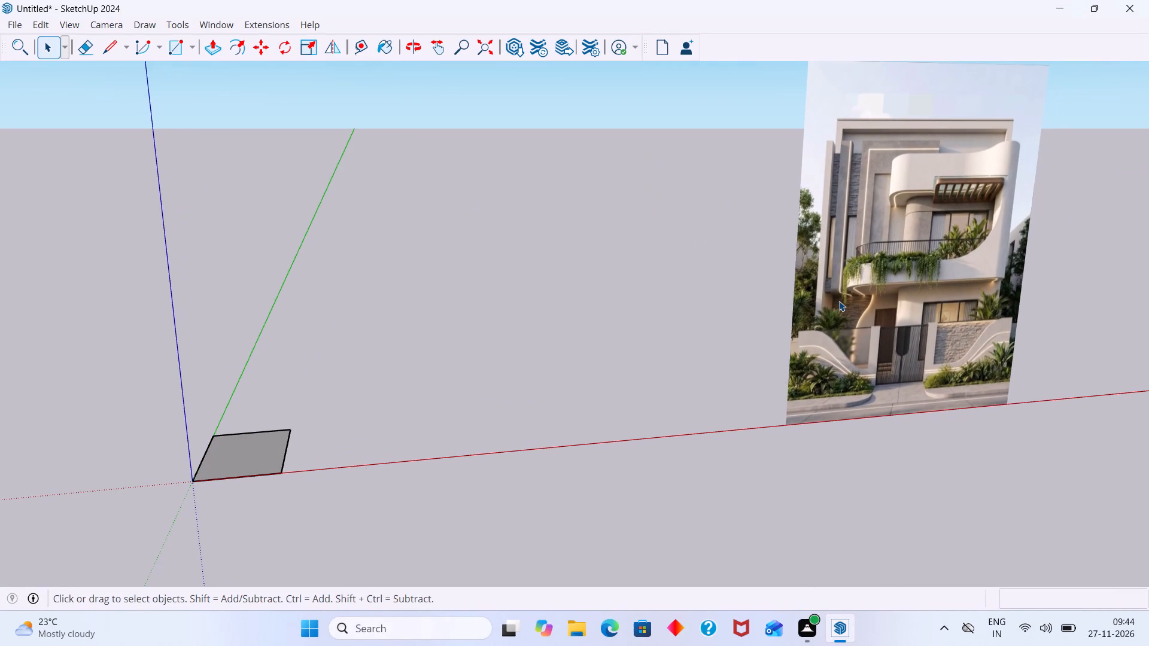
click(839, 301)
key(m)
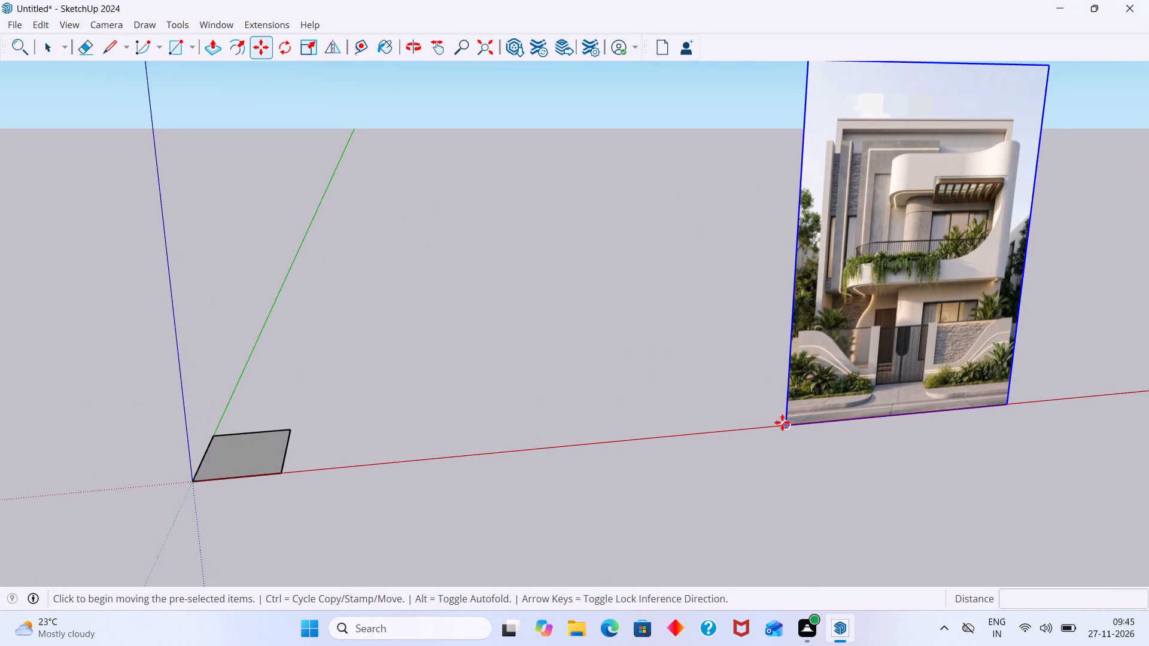
click(785, 427)
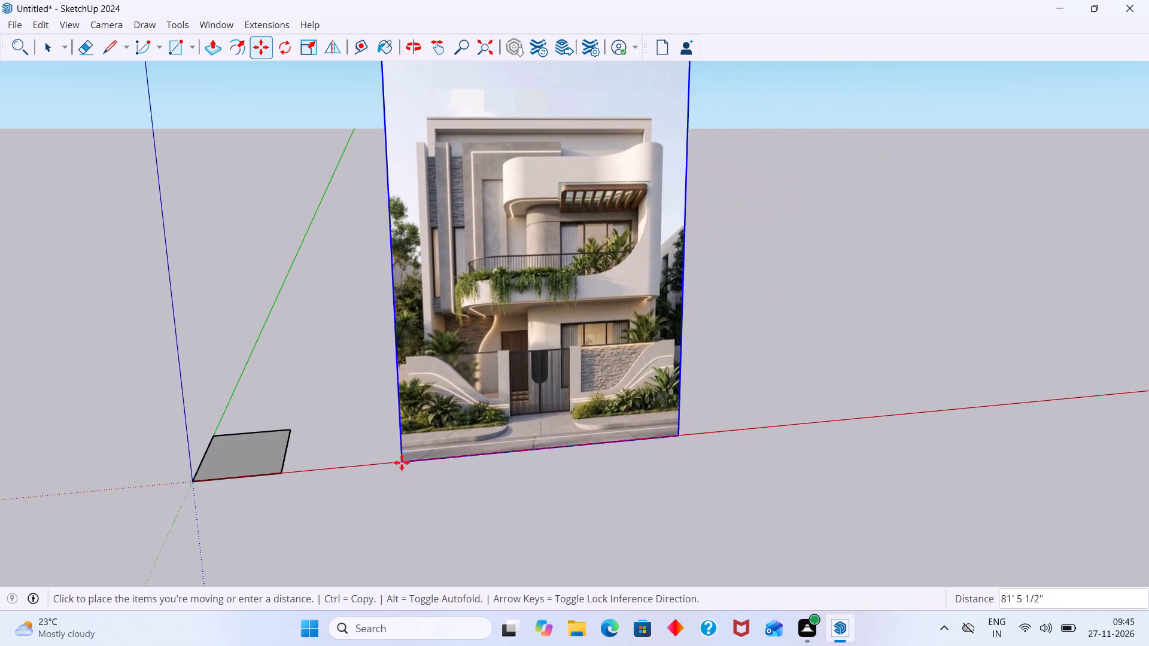
click(367, 462)
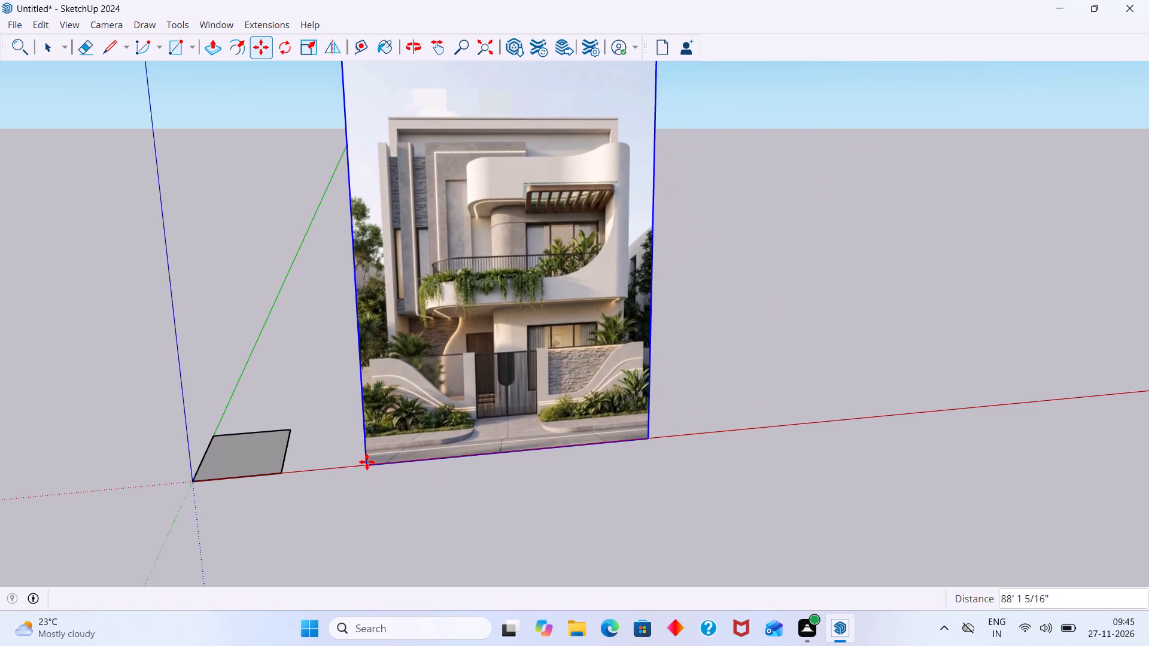
key(space)
Make a group from the ground rectangle's face together with its edges.
middle_drag(317, 494, 302, 433)
scroll(253, 450, up, 2)
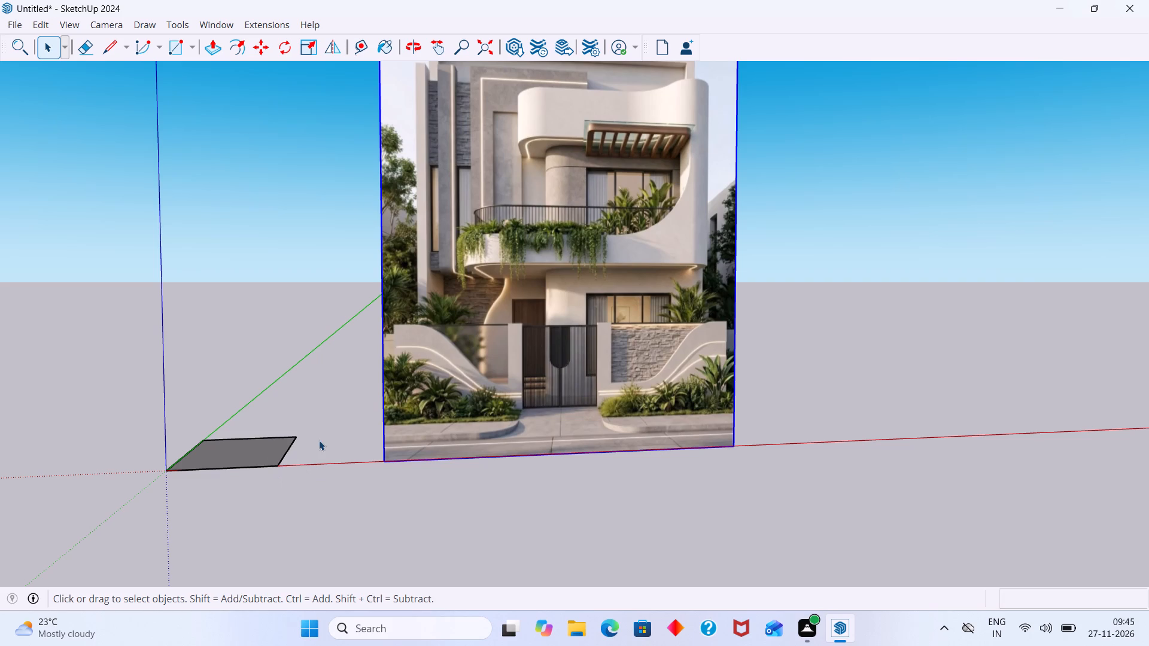
scroll(224, 473, up, 5)
scroll(288, 371, up, 7)
scroll(305, 382, down, 14)
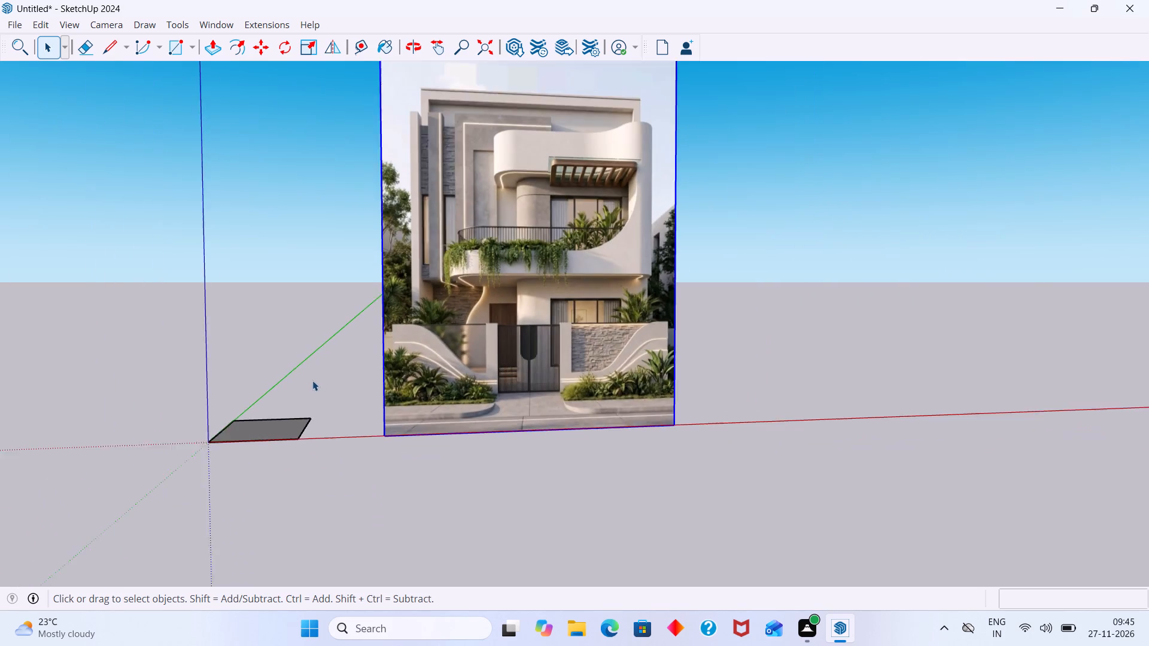
click(741, 226)
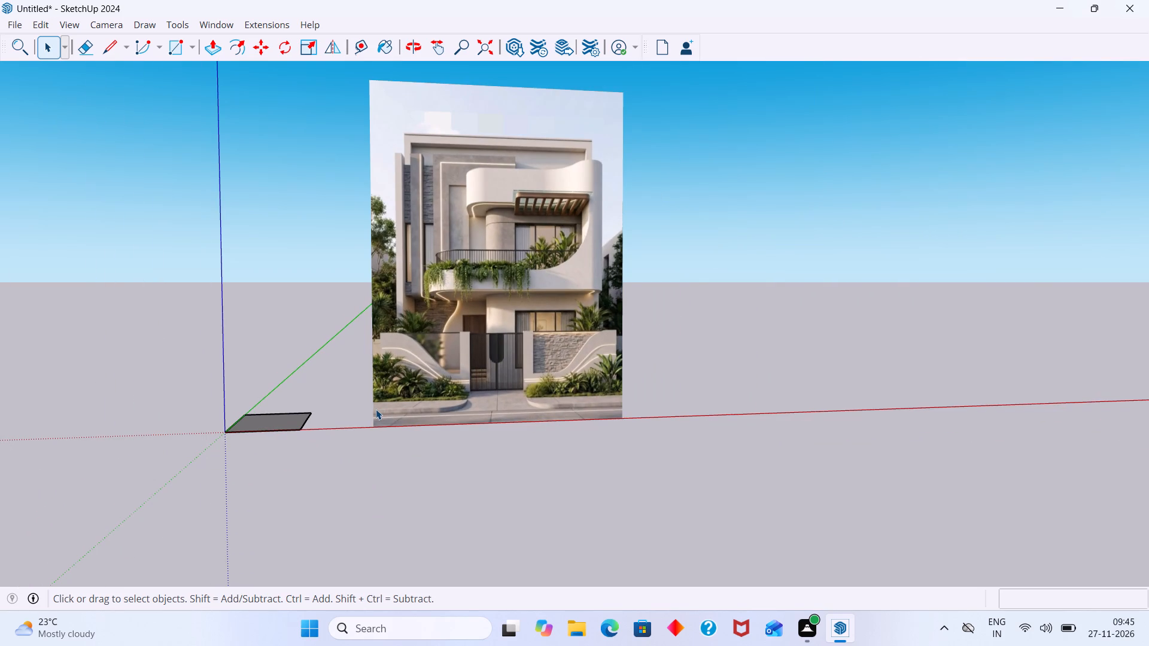
scroll(399, 458, up, 3)
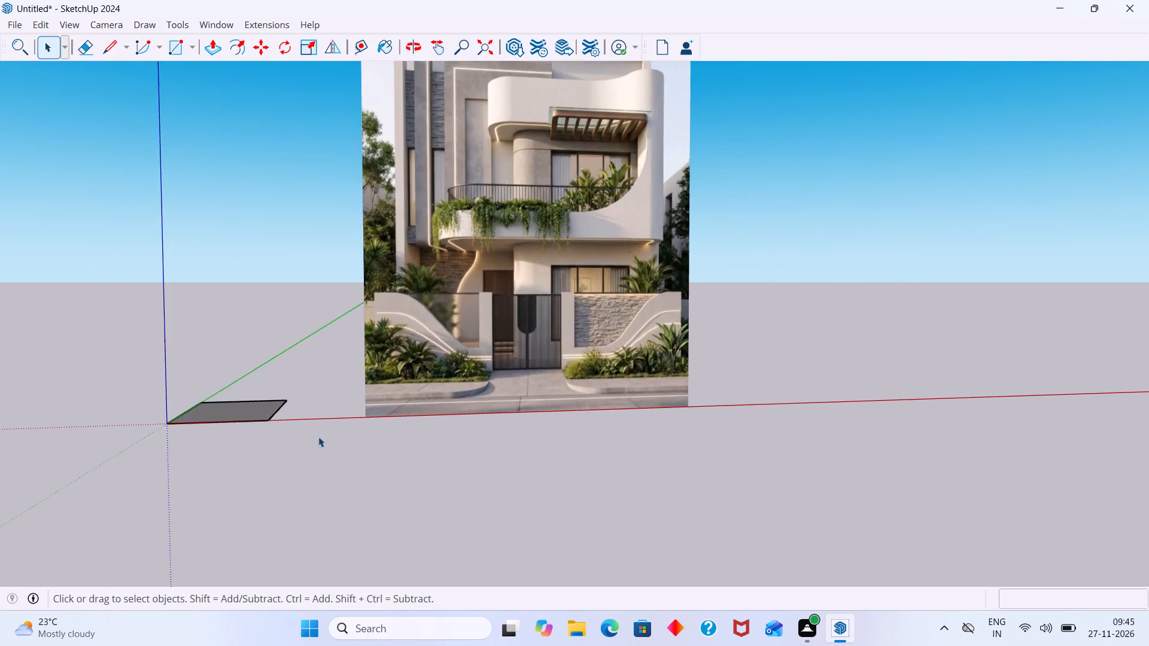
scroll(318, 437, up, 2)
middle_drag(302, 430, 477, 400)
scroll(412, 389, up, 1)
middle_drag(412, 391, 430, 477)
middle_drag(335, 402, 370, 488)
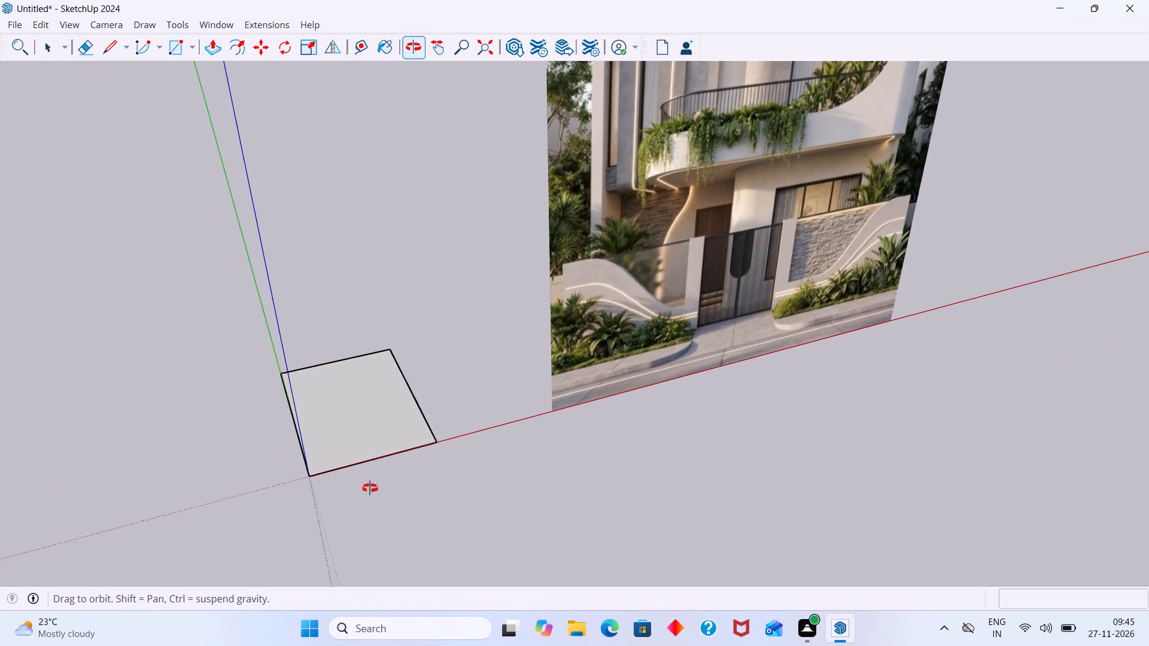
middle_drag(370, 488, 260, 432)
middle_drag(408, 393, 380, 348)
scroll(405, 370, up, 5)
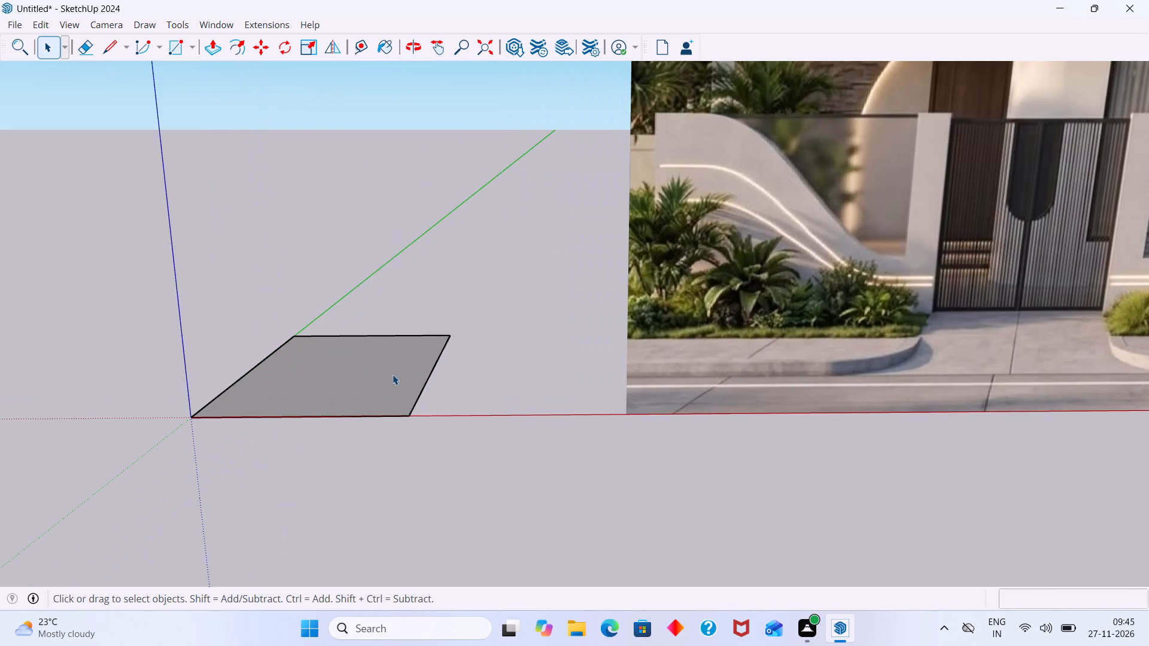
double_click(390, 374)
right_click(390, 374)
click(417, 144)
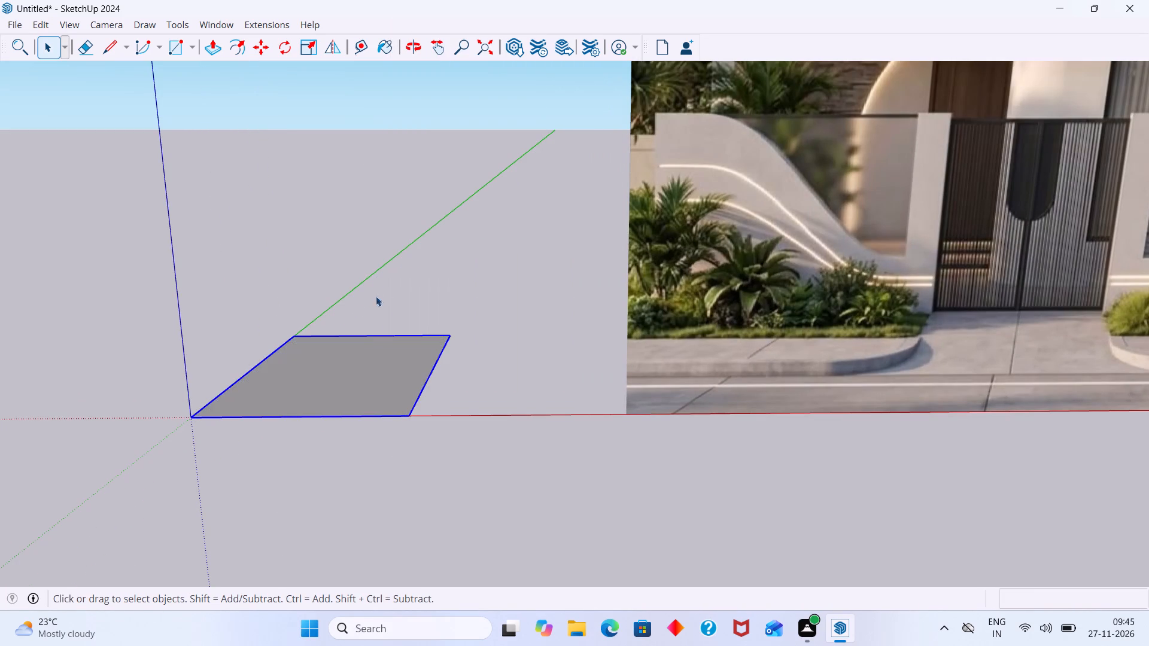
Open the rectangle group for editing and offset its face outline 9" inward.
double_click(373, 350)
click(368, 359)
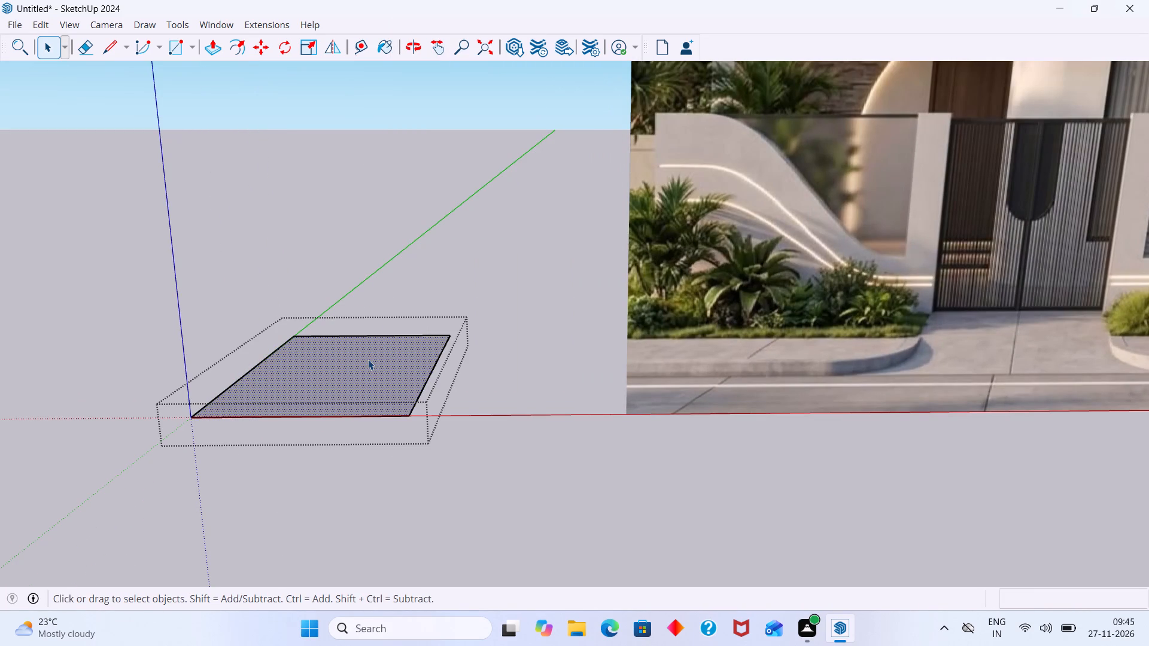
key(f)
click(267, 380)
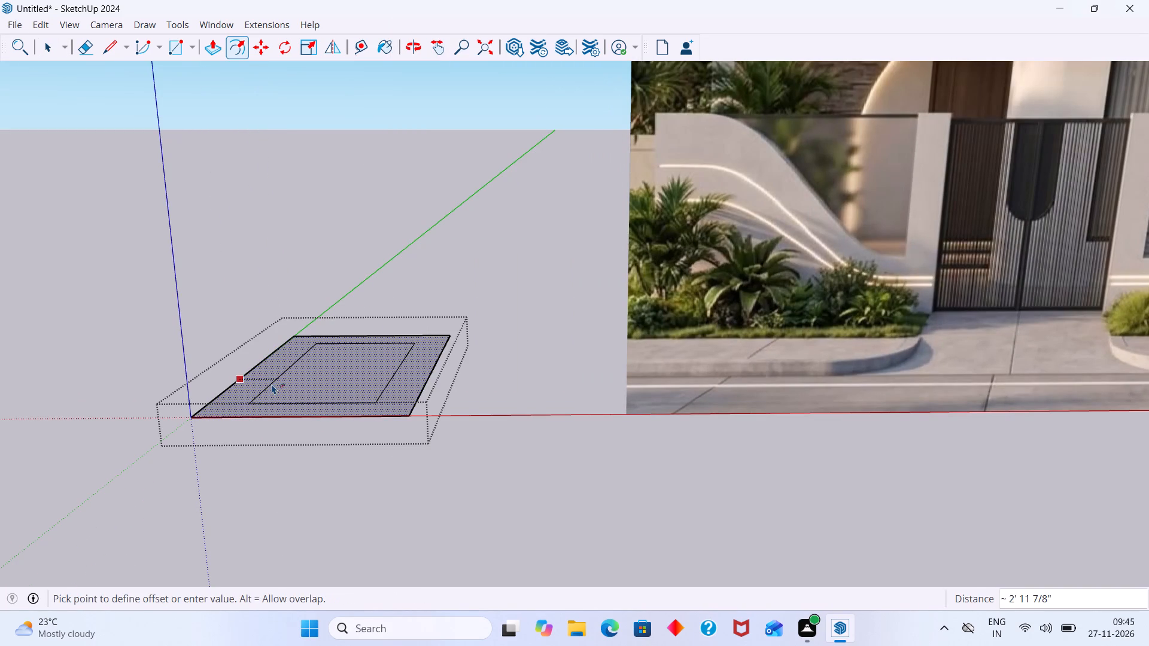
text(9")
key(Return)
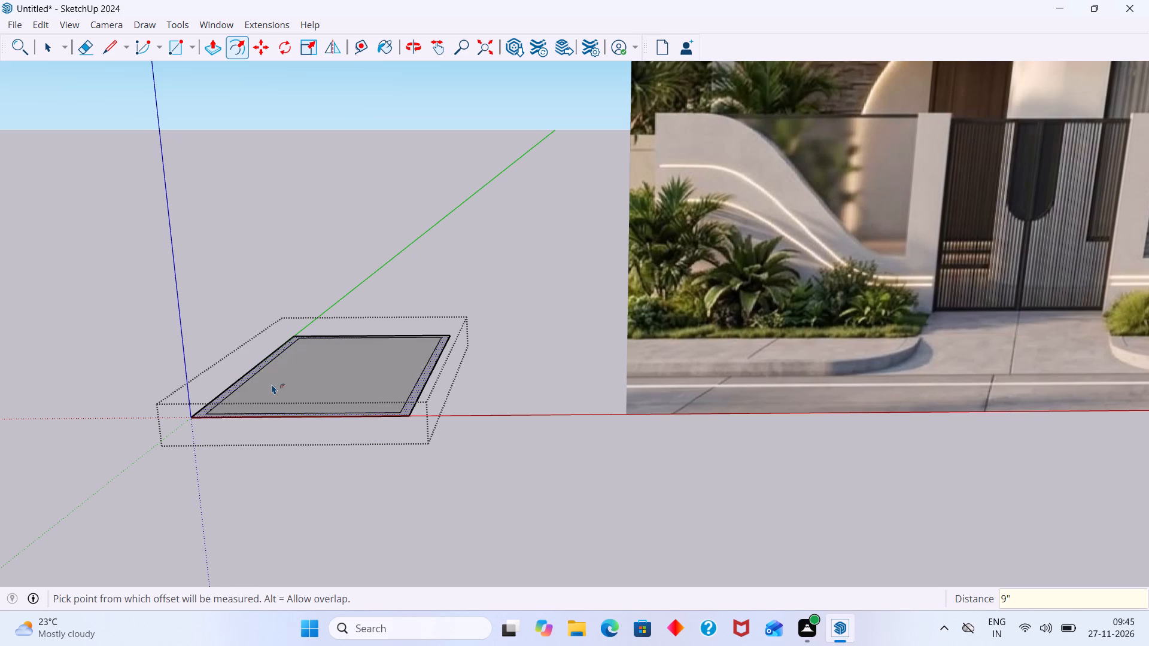
key(space)
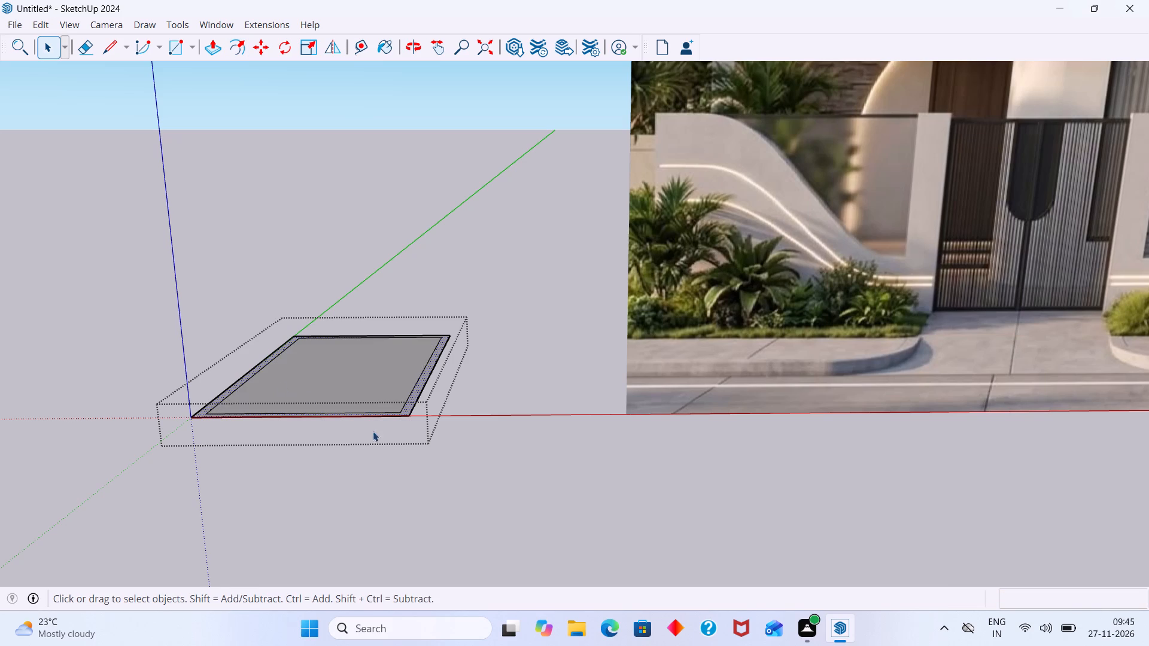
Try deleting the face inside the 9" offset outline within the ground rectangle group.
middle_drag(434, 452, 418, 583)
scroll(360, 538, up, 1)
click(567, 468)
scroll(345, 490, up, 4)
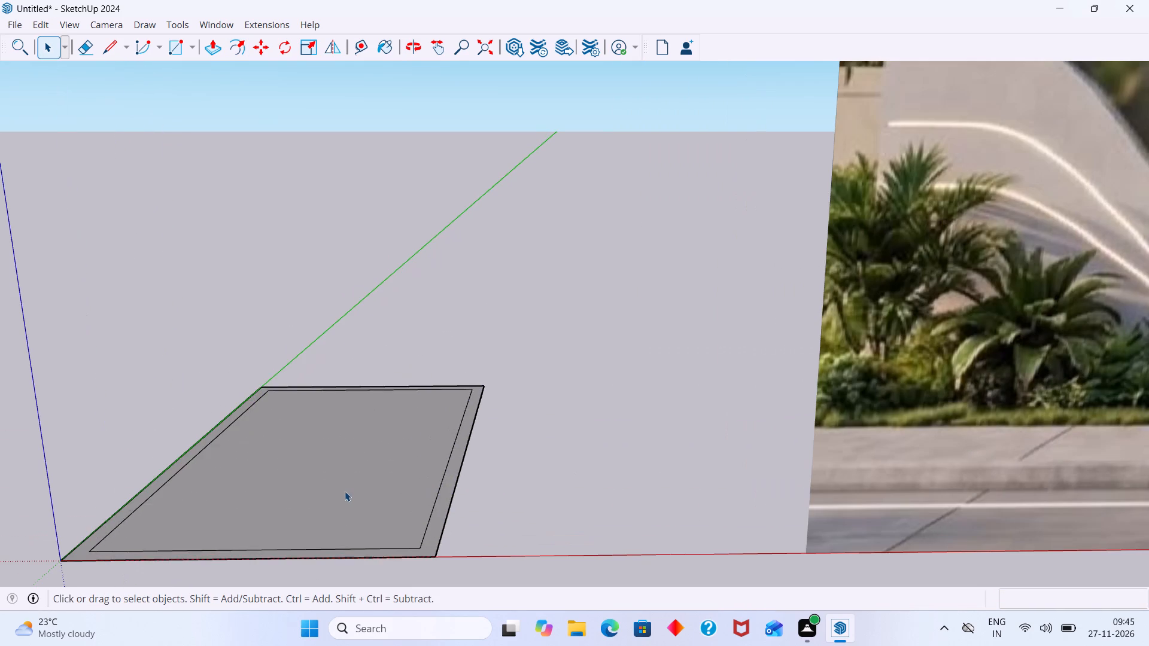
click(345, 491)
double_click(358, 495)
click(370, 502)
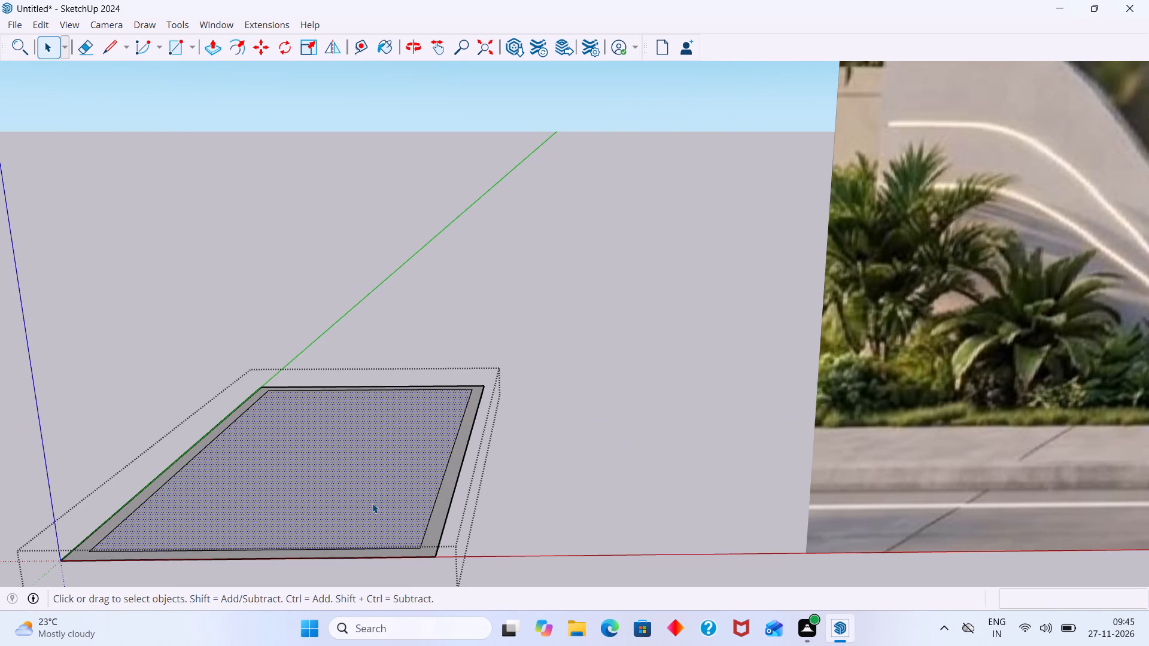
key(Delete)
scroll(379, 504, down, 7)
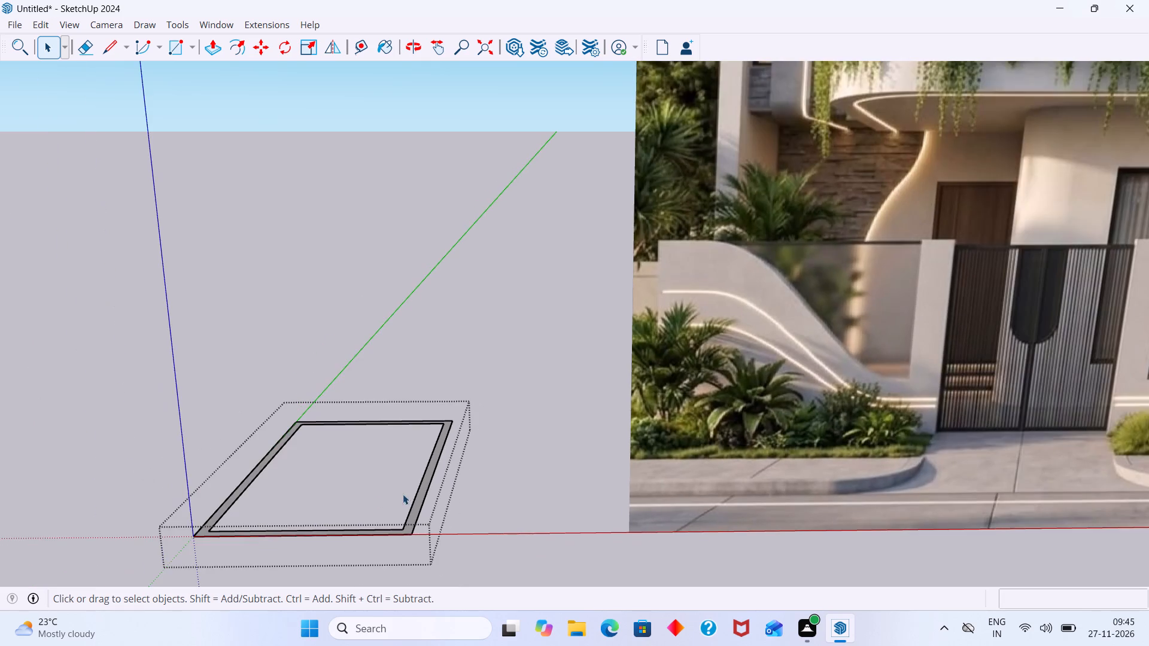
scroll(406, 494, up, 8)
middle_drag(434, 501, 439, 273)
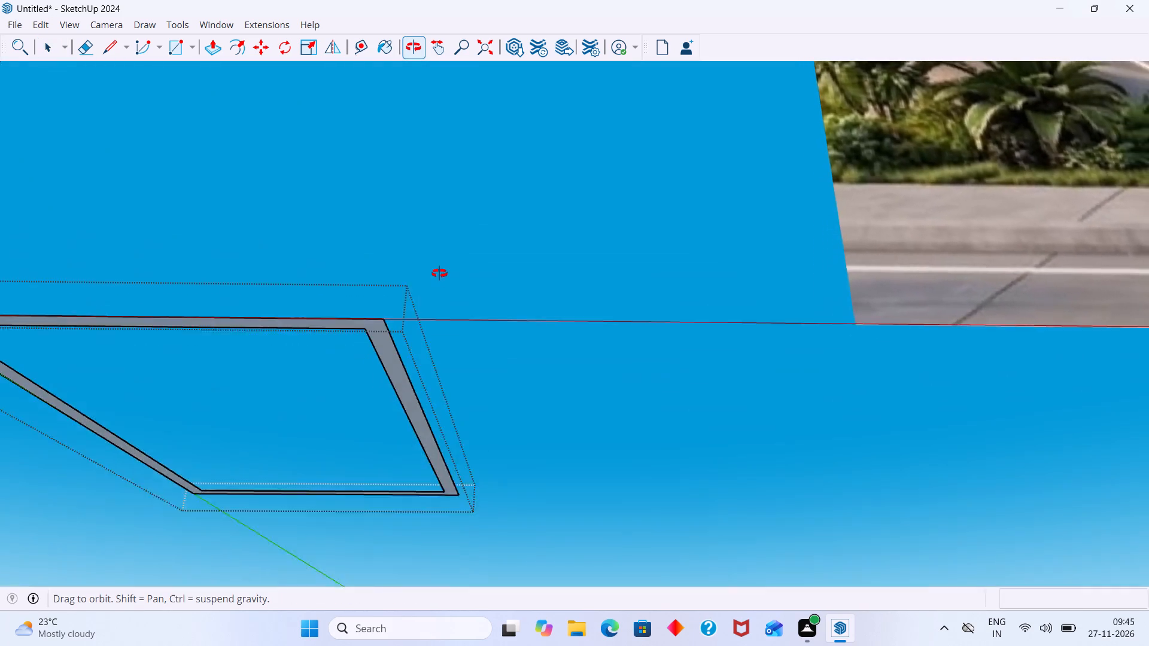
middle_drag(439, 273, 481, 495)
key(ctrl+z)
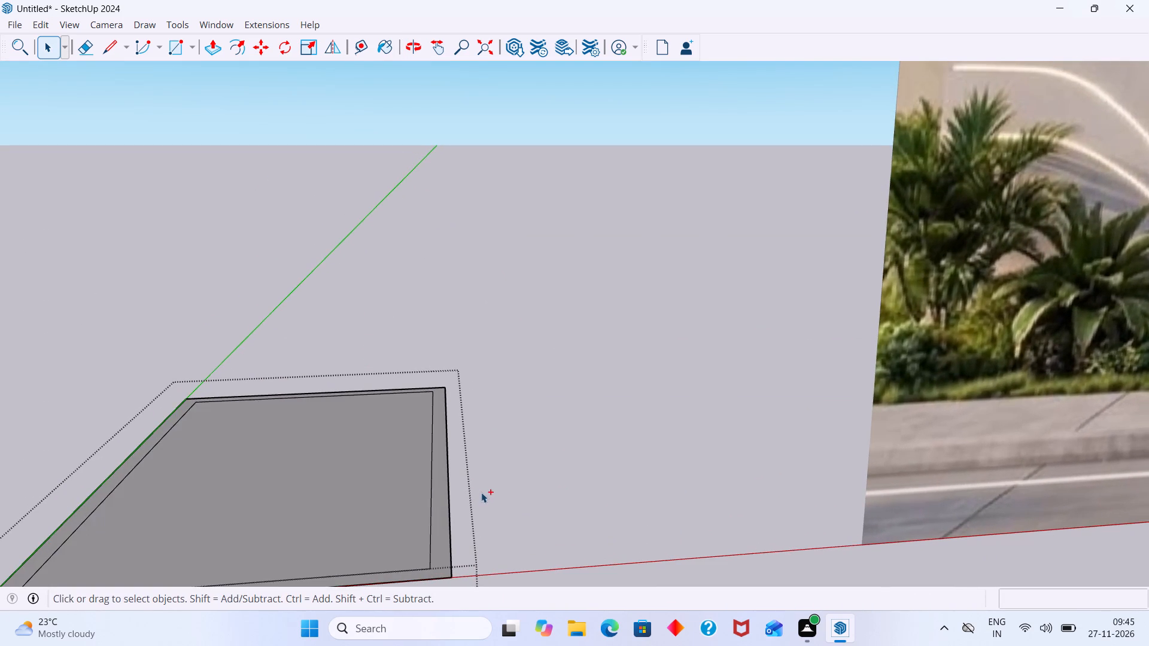
Finish editing the ground rectangle group and return to the top level of the model.
scroll(469, 503, down, 5)
scroll(457, 539, up, 6)
click(449, 535)
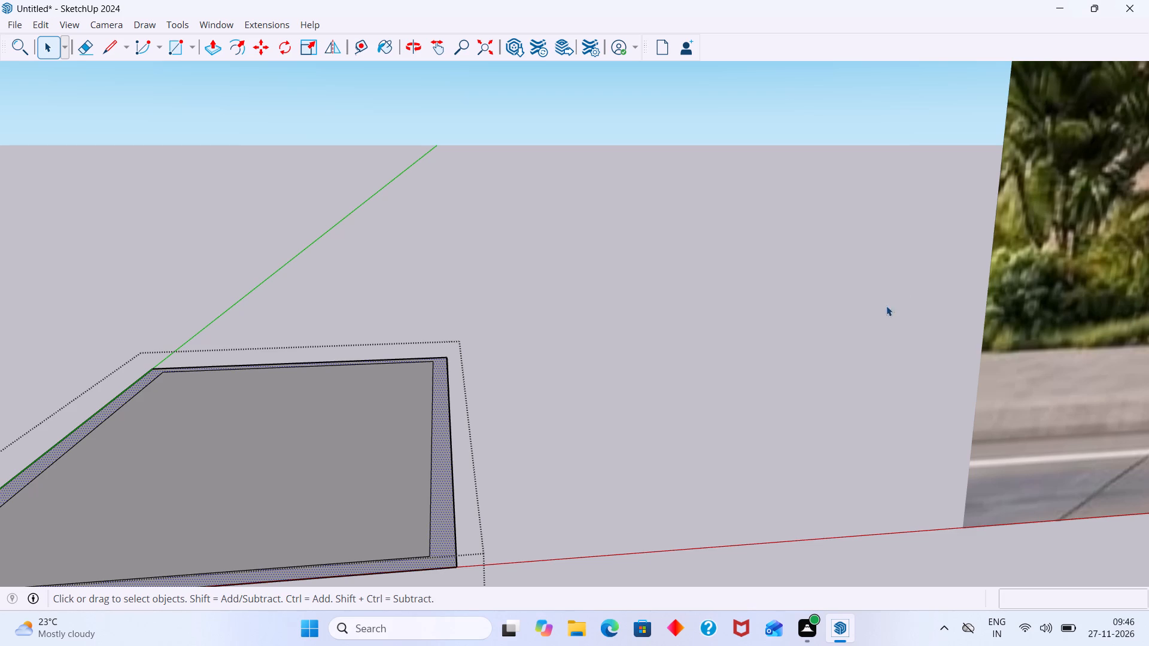
scroll(796, 350, down, 17)
middle_drag(759, 378, 753, 378)
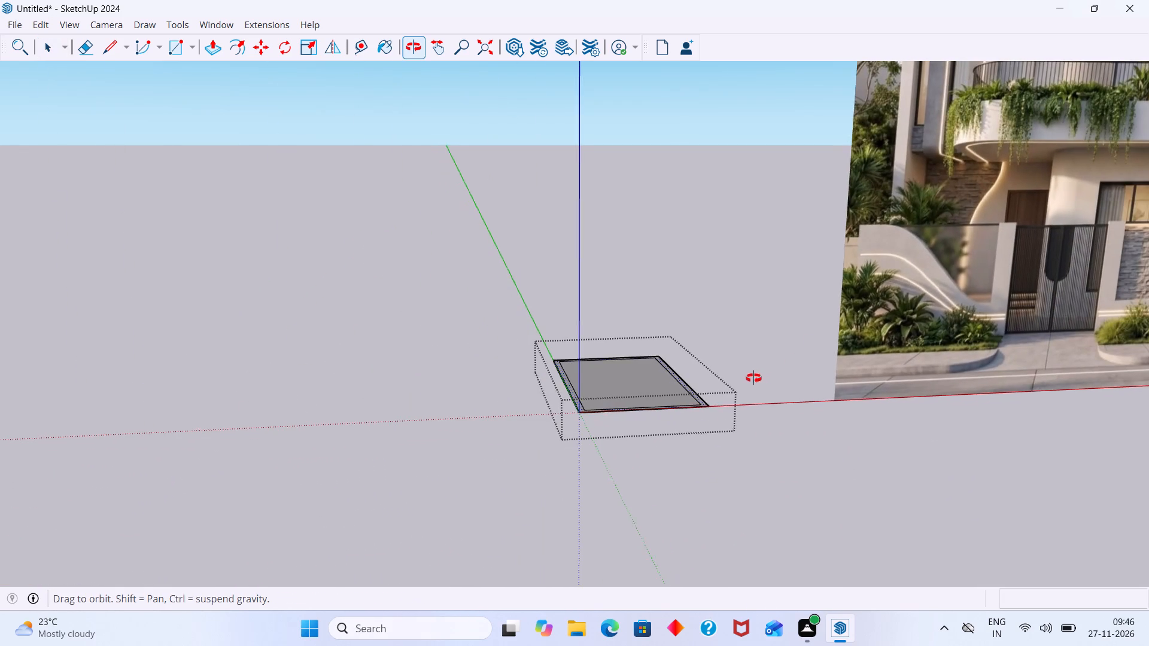
middle_drag(753, 378, 575, 348)
scroll(575, 348, down, 4)
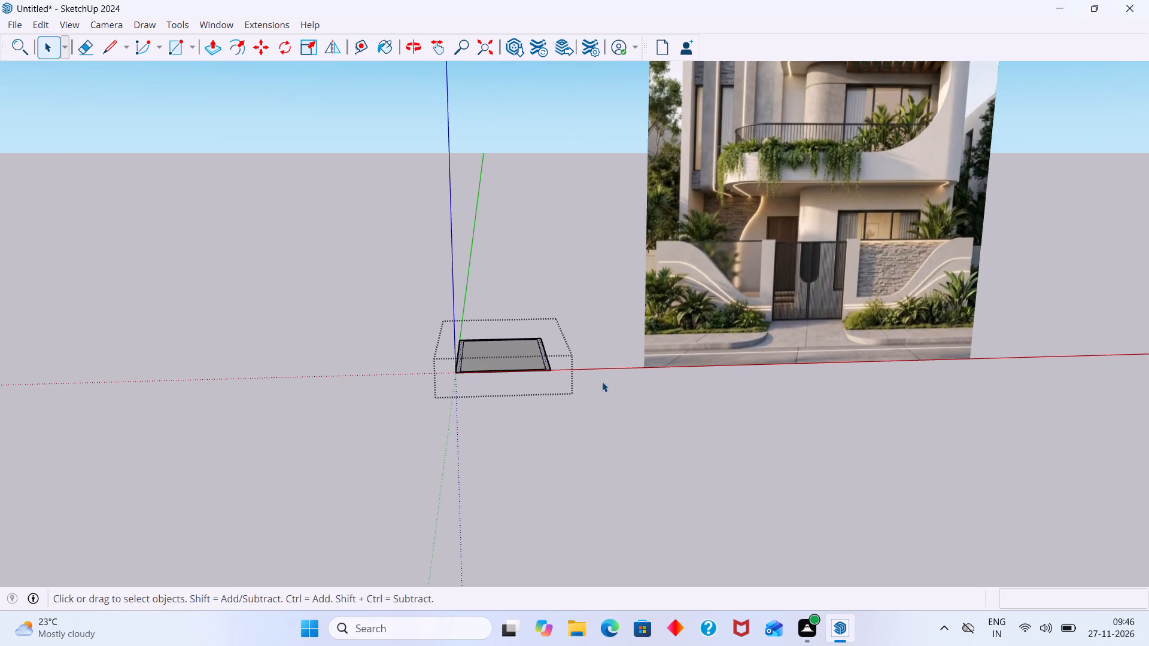
middle_drag(598, 383, 569, 410)
scroll(512, 362, up, 6)
click(623, 447)
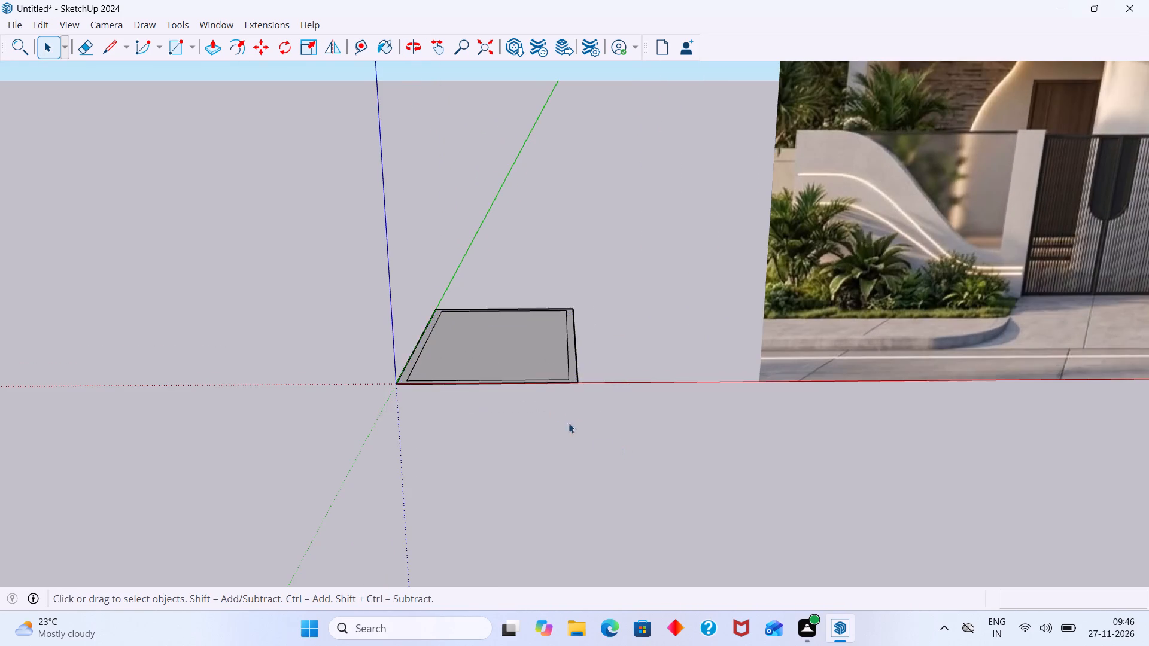
Draw a line parallel to the red axis across the rectangle's front part, between the two side edges of the inner outline.
scroll(527, 379, up, 6)
middle_drag(503, 384, 616, 416)
scroll(521, 418, up, 2)
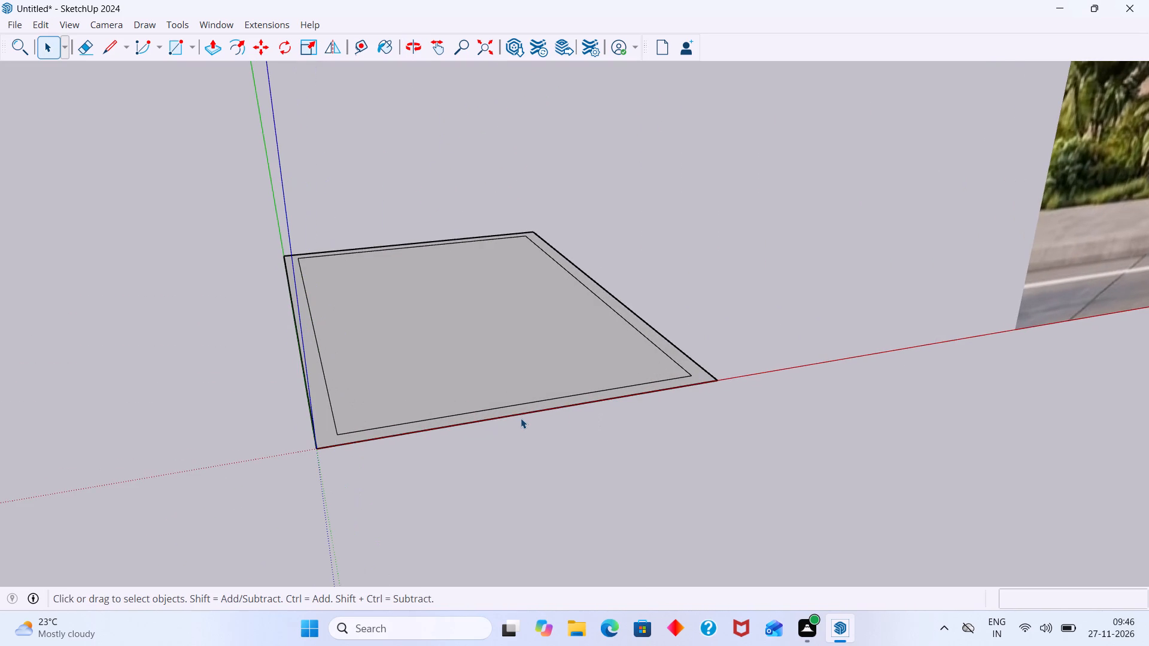
key(l)
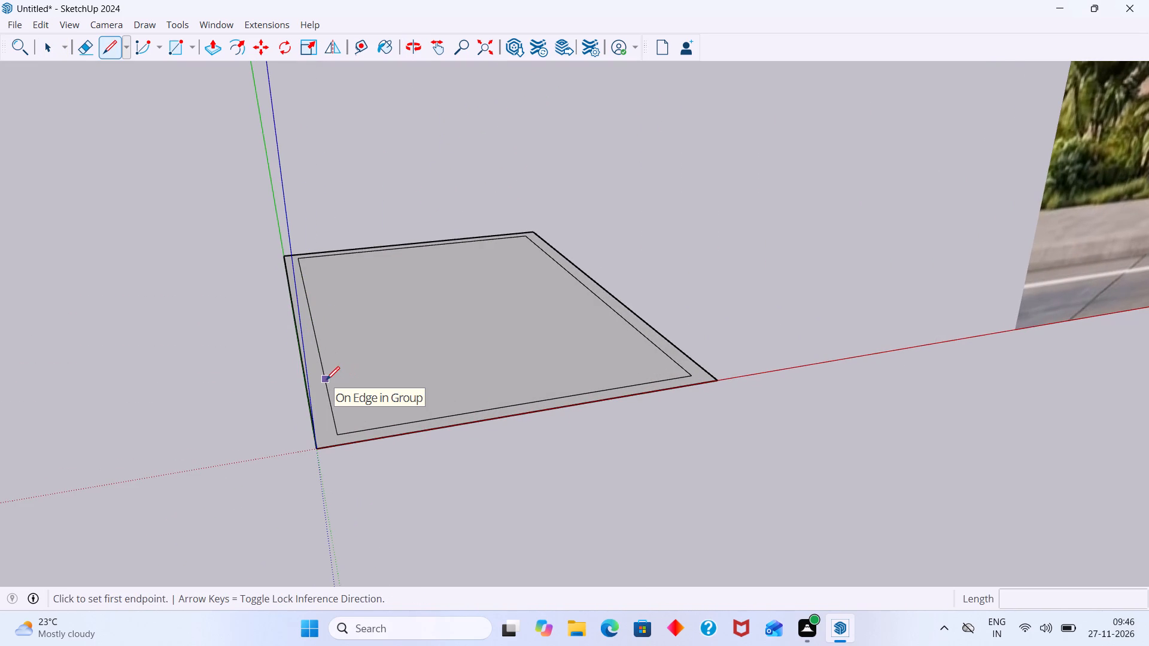
scroll(344, 383, down, 8)
middle_drag(421, 387, 347, 395)
middle_drag(354, 400, 328, 400)
scroll(328, 400, down, 9)
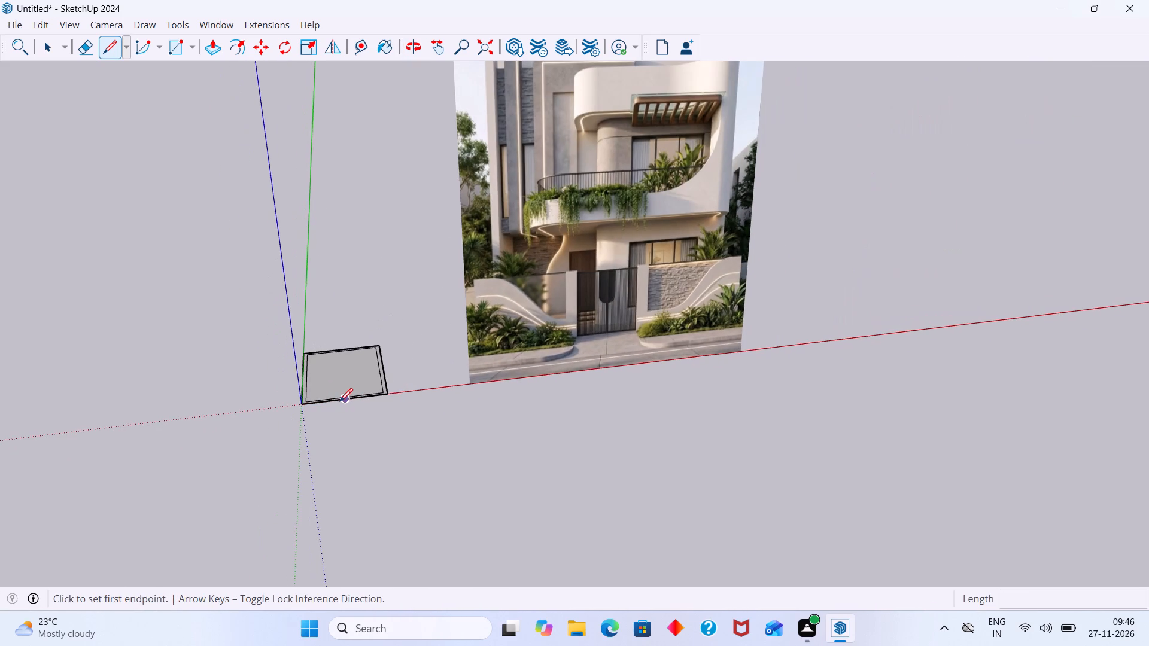
middle_drag(337, 398, 335, 393)
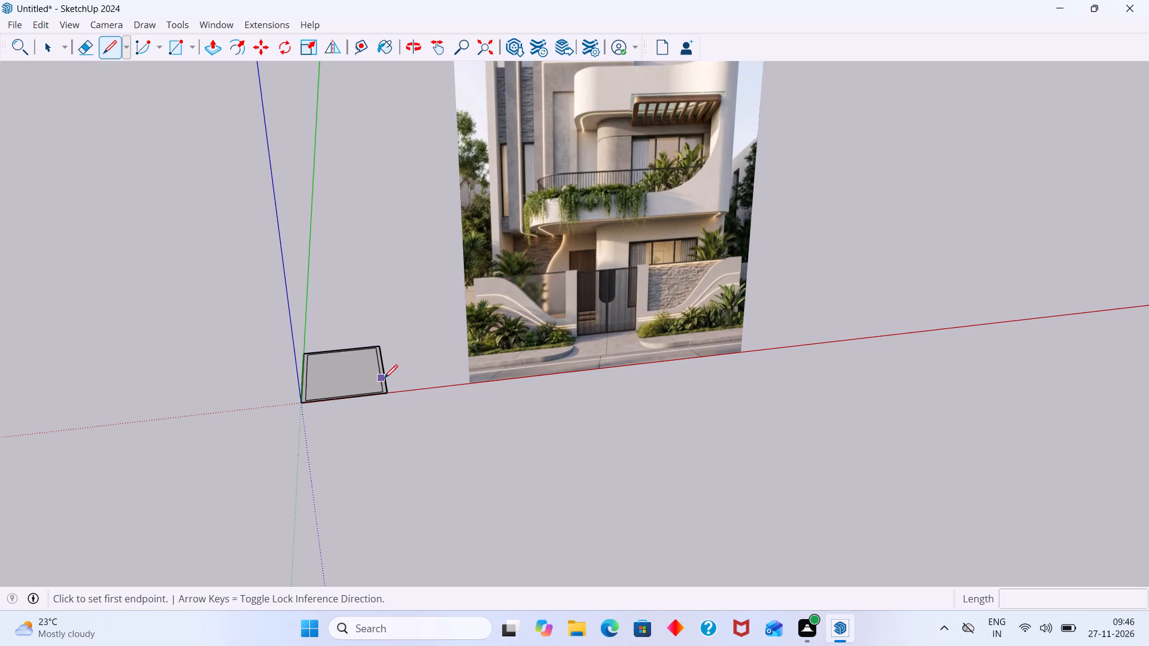
middle_drag(342, 428, 321, 504)
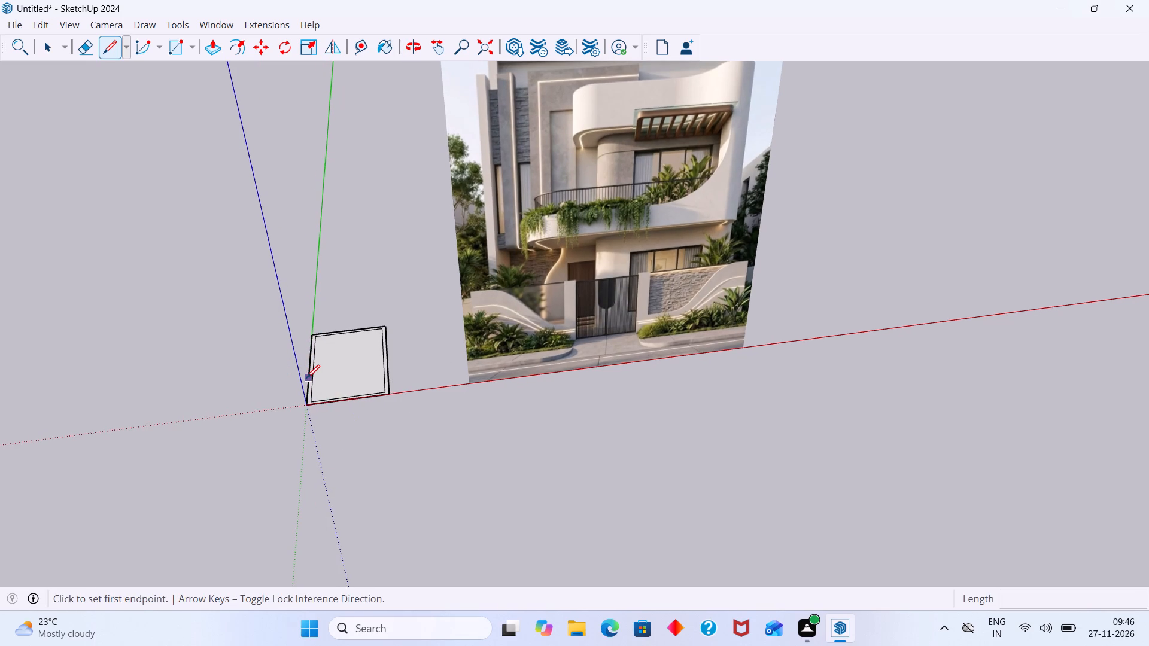
scroll(306, 378, up, 2)
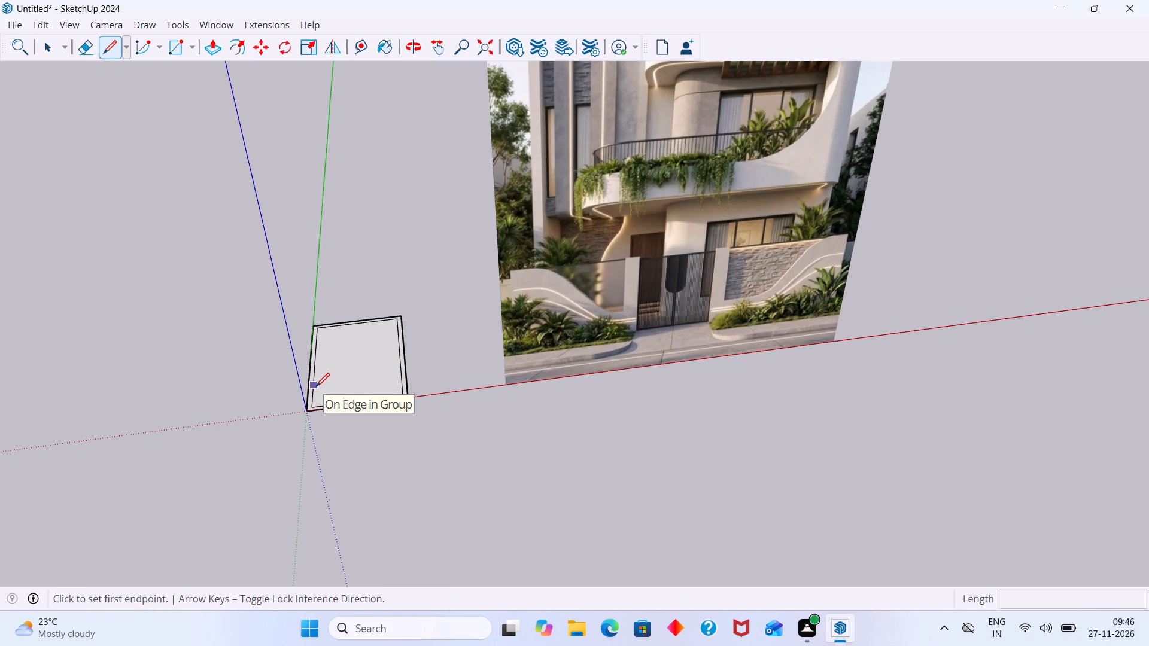
click(316, 384)
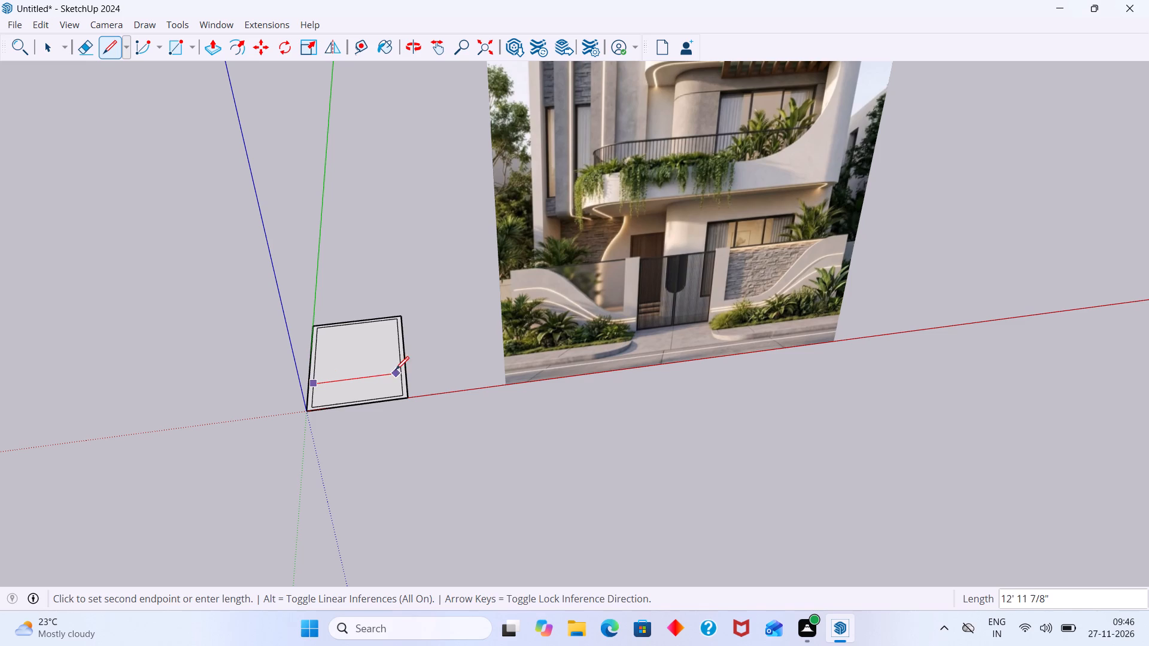
click(402, 368)
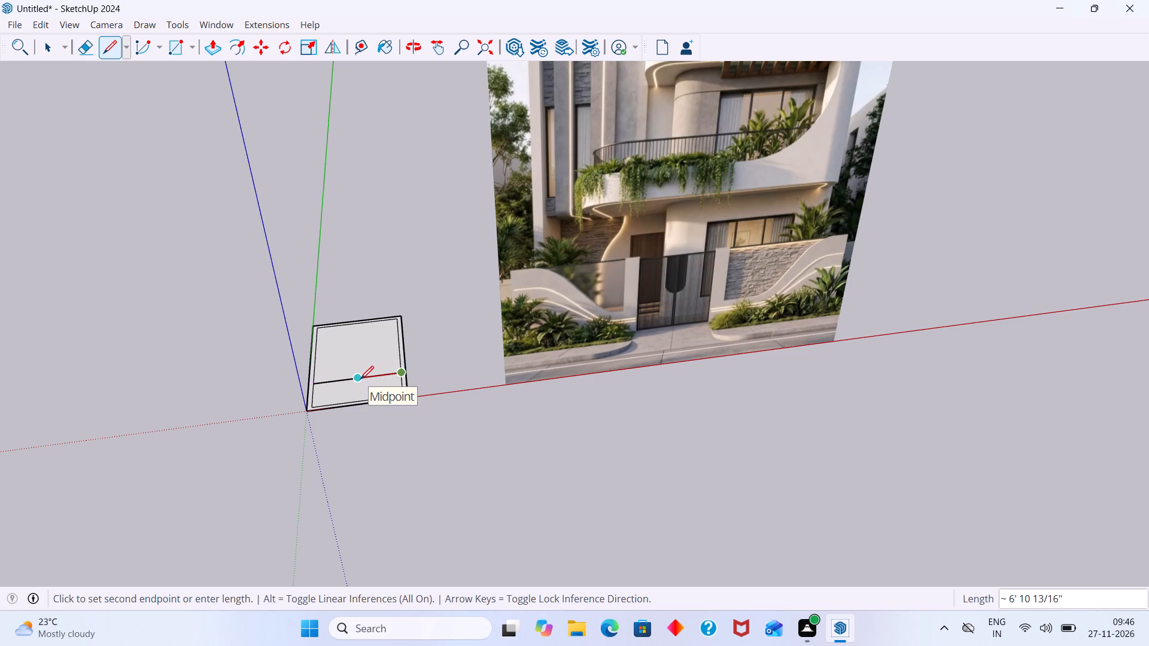
Draw a line about 6' long from the crosswise line's midpoint along the green axis to the inner outline's front edge.
click(360, 379)
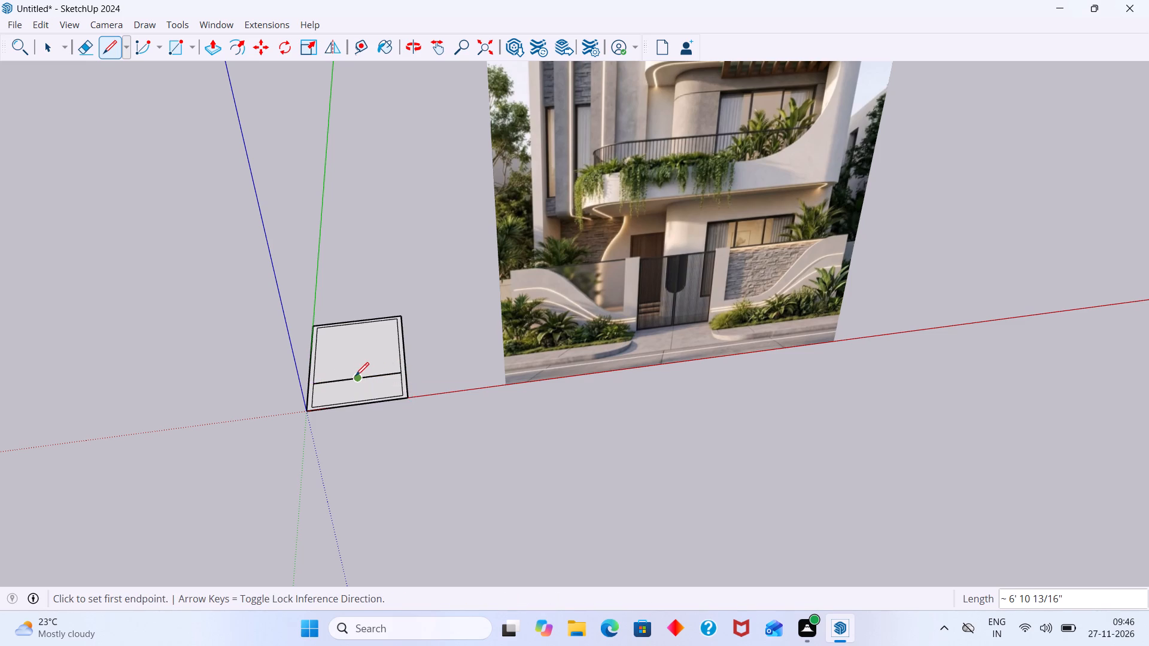
click(355, 380)
scroll(355, 410, up, 9)
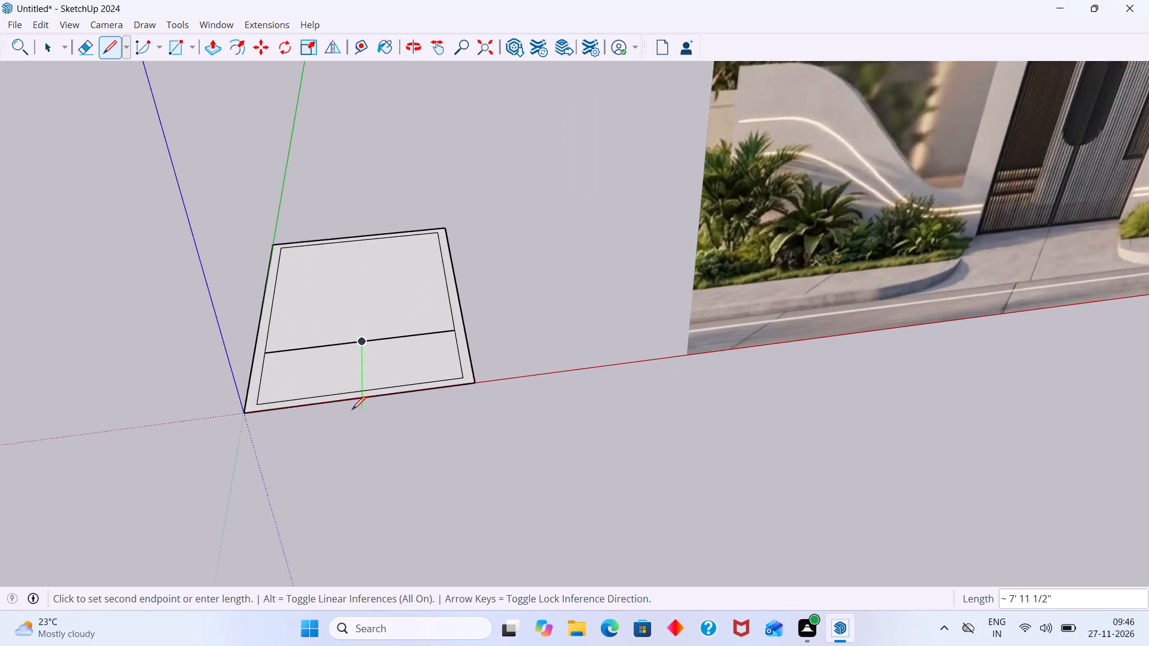
scroll(352, 410, up, 4)
click(367, 386)
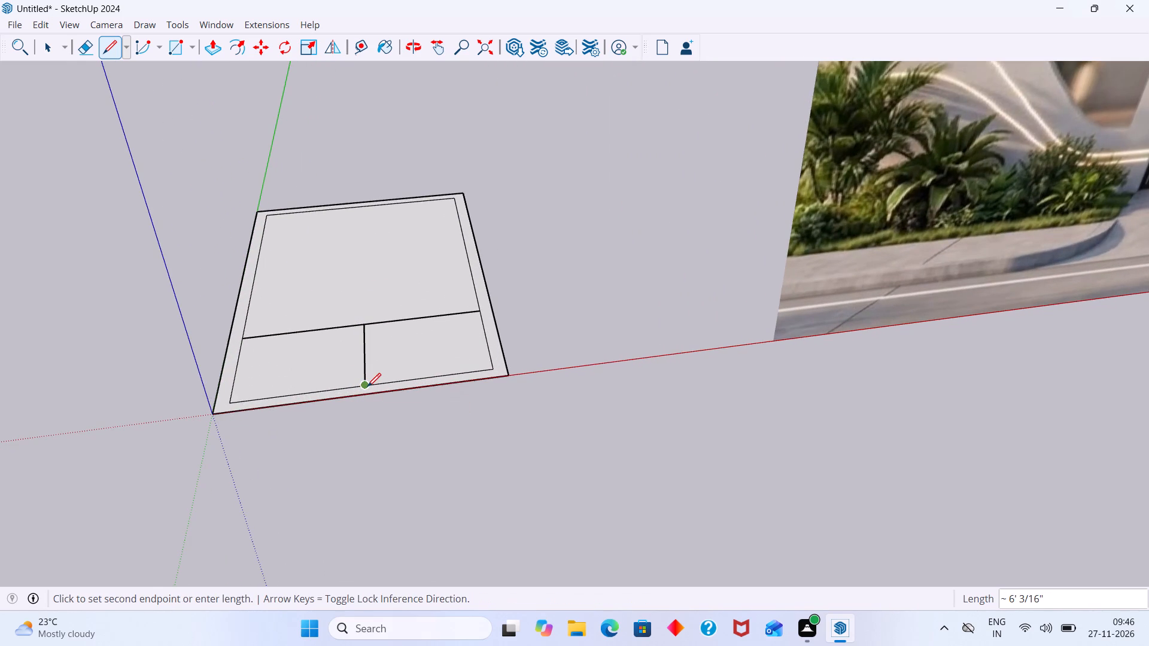
key(space)
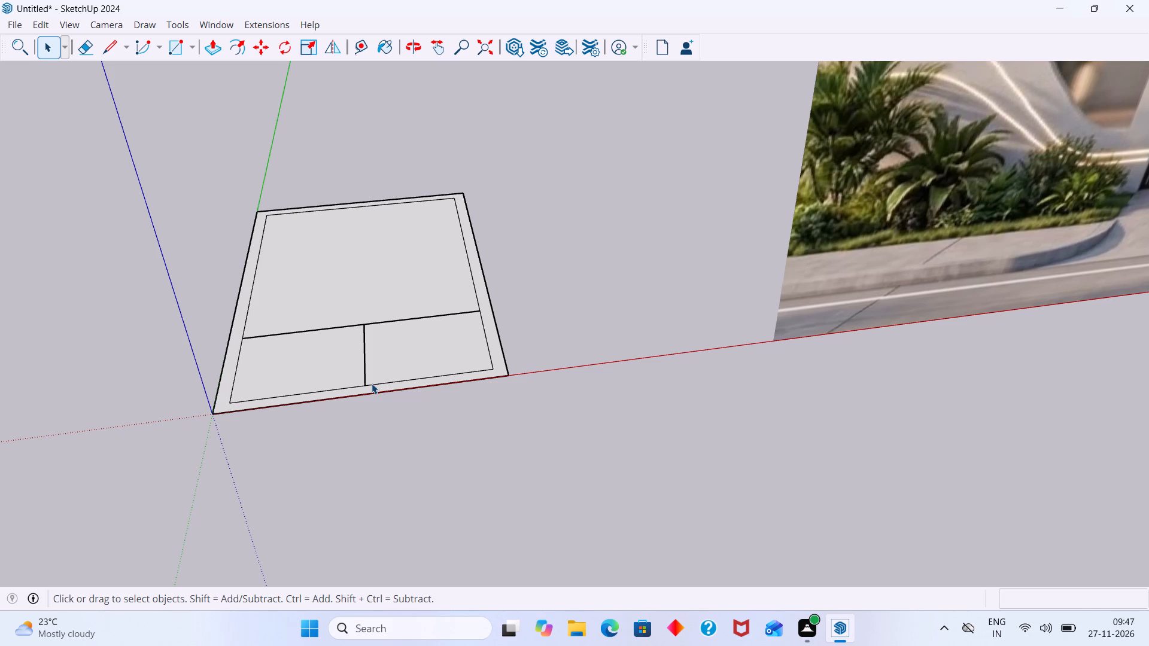
Delete the half of the crosswise line nearer the green axis, keeping the half on the elevation image's side.
scroll(397, 378, down, 8)
scroll(461, 442, down, 20)
scroll(461, 442, down, 8)
middle_drag(480, 445, 469, 432)
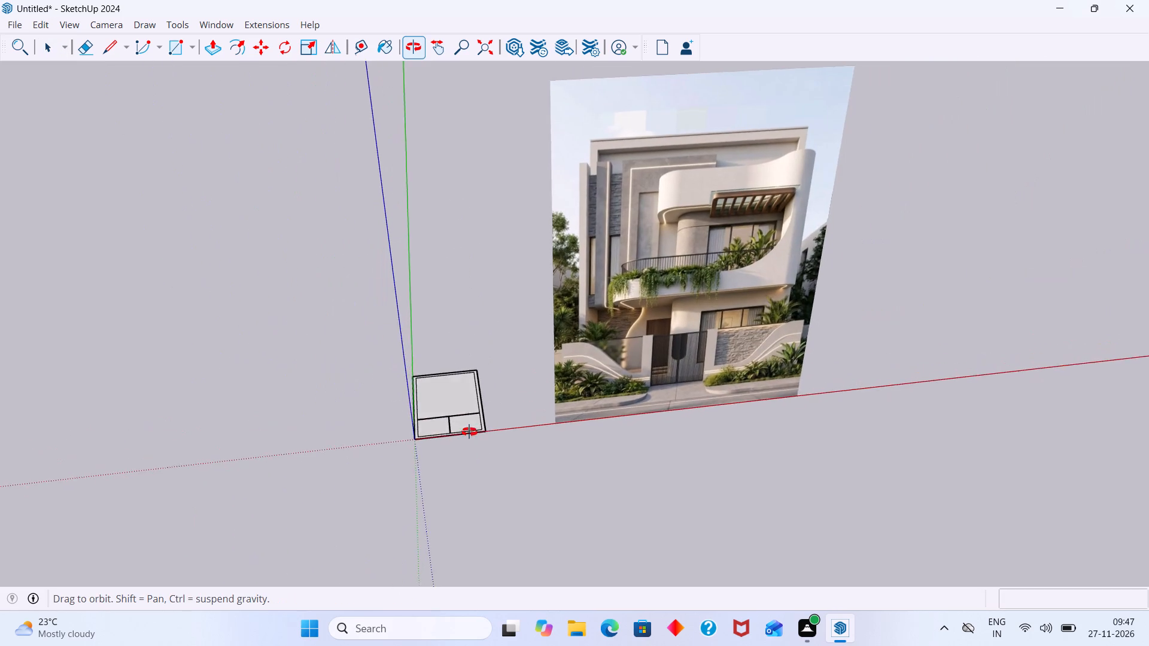
middle_drag(469, 432, 434, 409)
scroll(494, 426, up, 3)
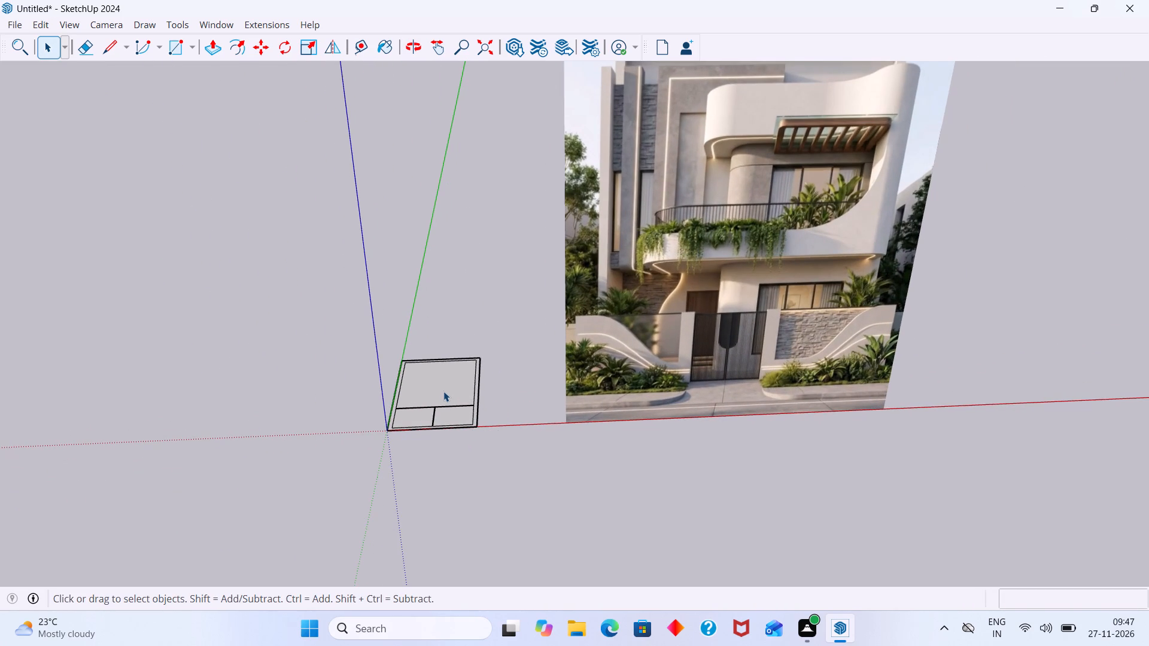
scroll(420, 419, up, 4)
scroll(430, 412, down, 3)
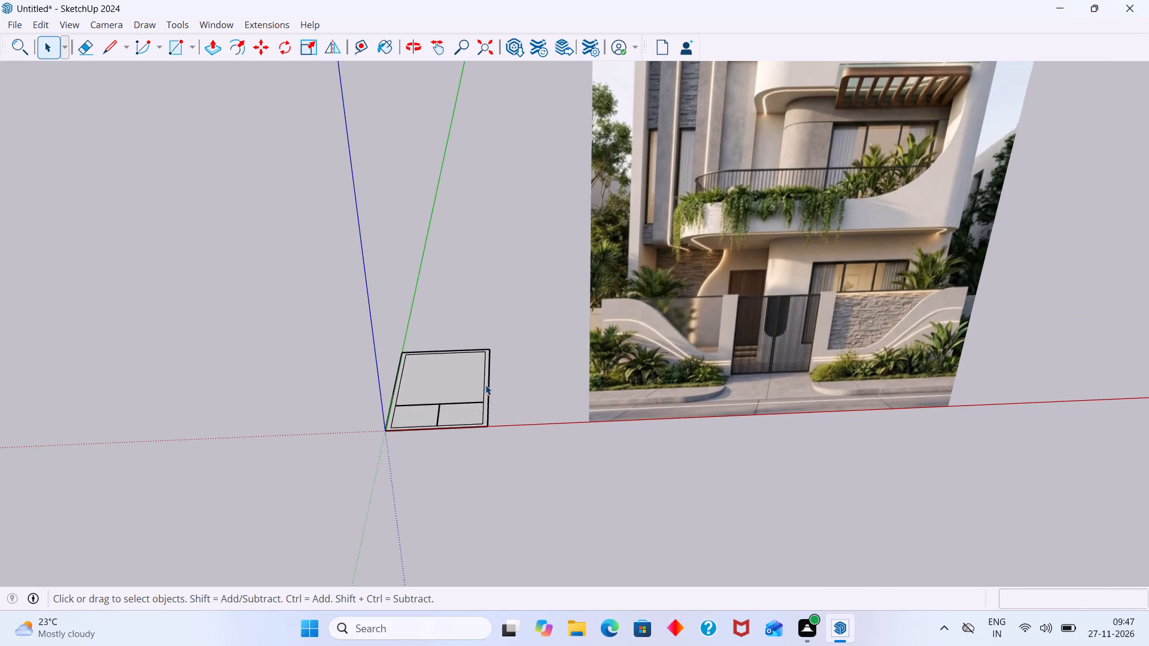
scroll(429, 417, up, 8)
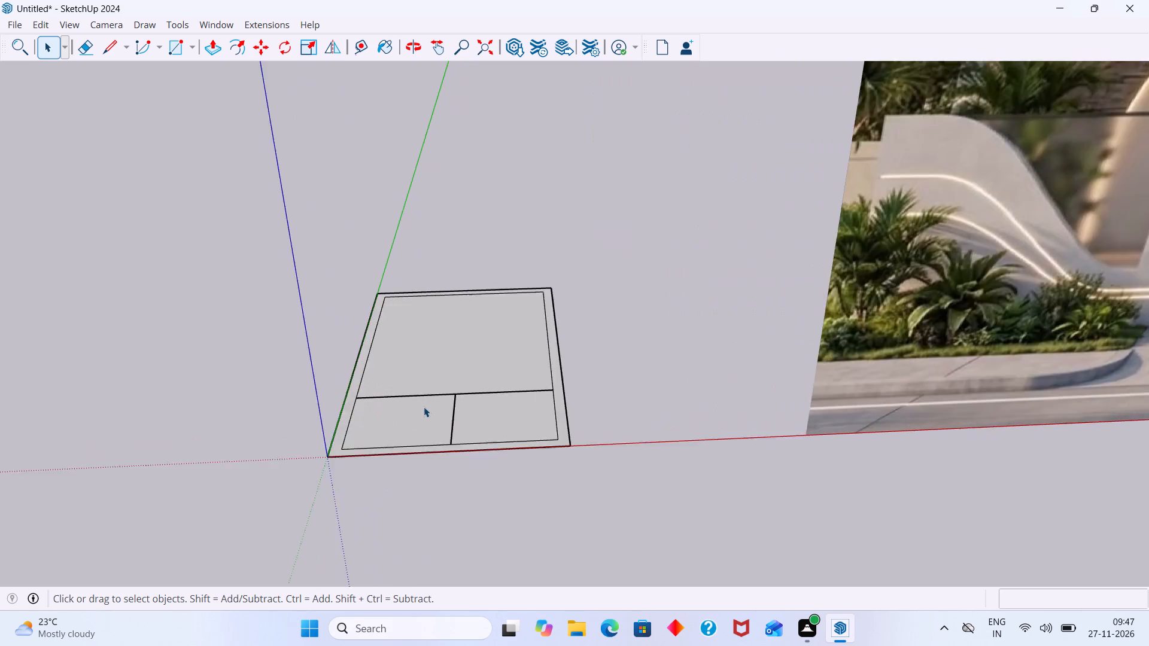
scroll(424, 407, up, 3)
click(419, 392)
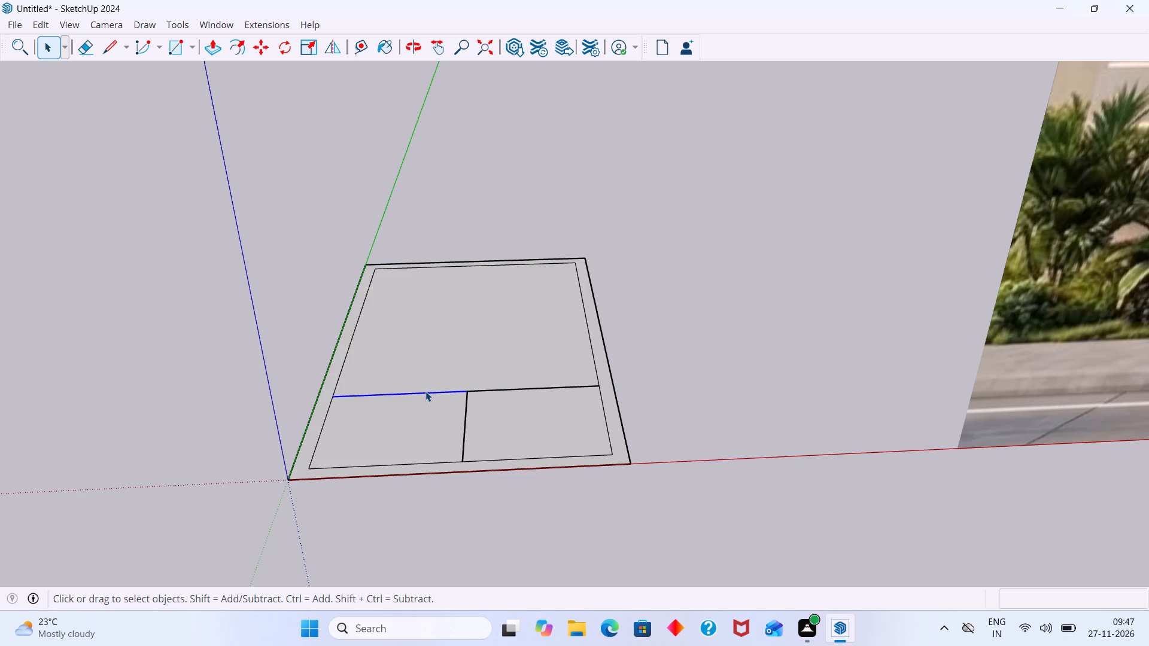
key(Delete)
Draw a 9" line from the remaining crosswise line's end on the inner outline to the rectangle's outer side edge.
scroll(435, 388, down, 5)
scroll(439, 389, up, 1)
scroll(441, 390, down, 15)
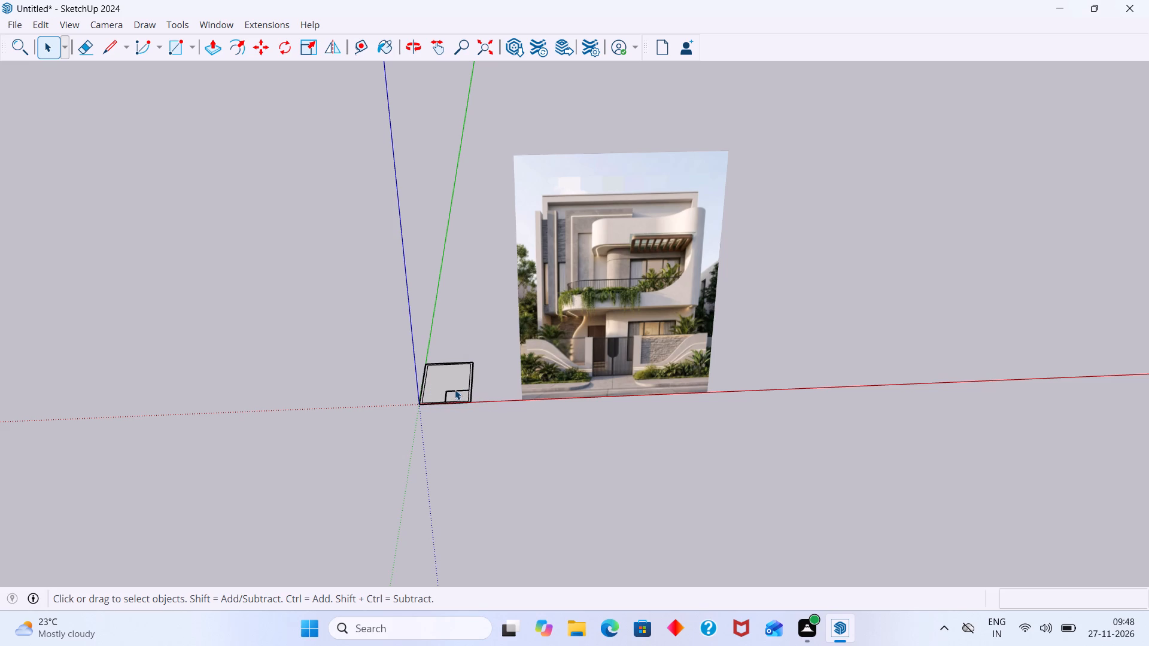
scroll(446, 361, up, 17)
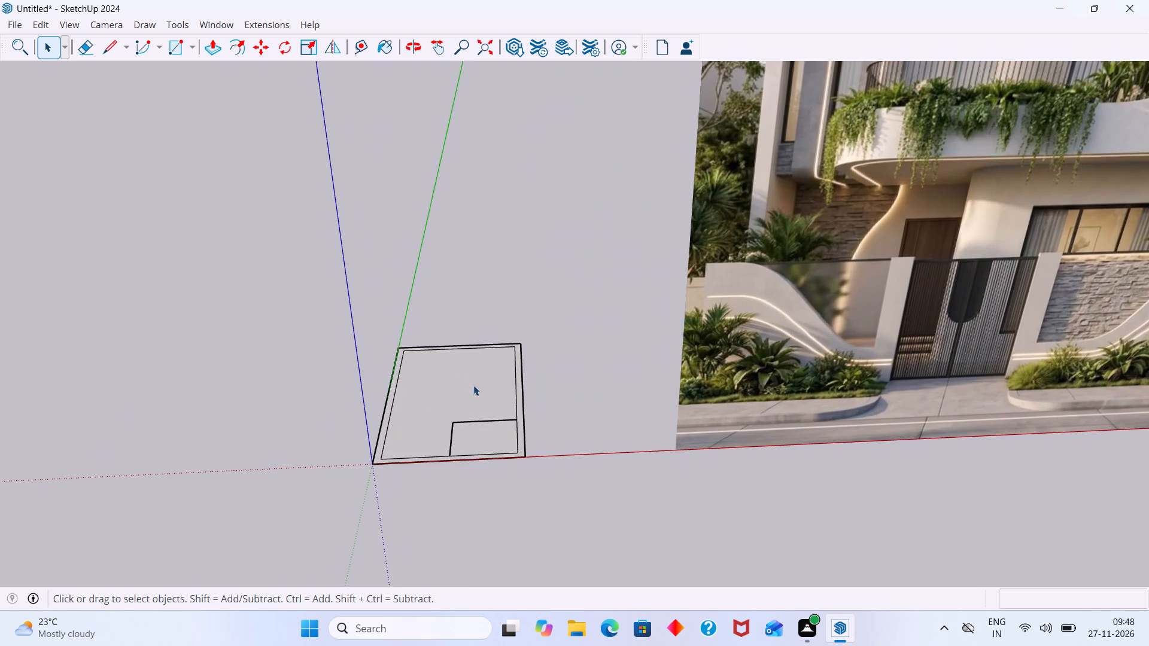
scroll(478, 386, down, 10)
middle_drag(494, 402, 366, 426)
scroll(380, 441, up, 2)
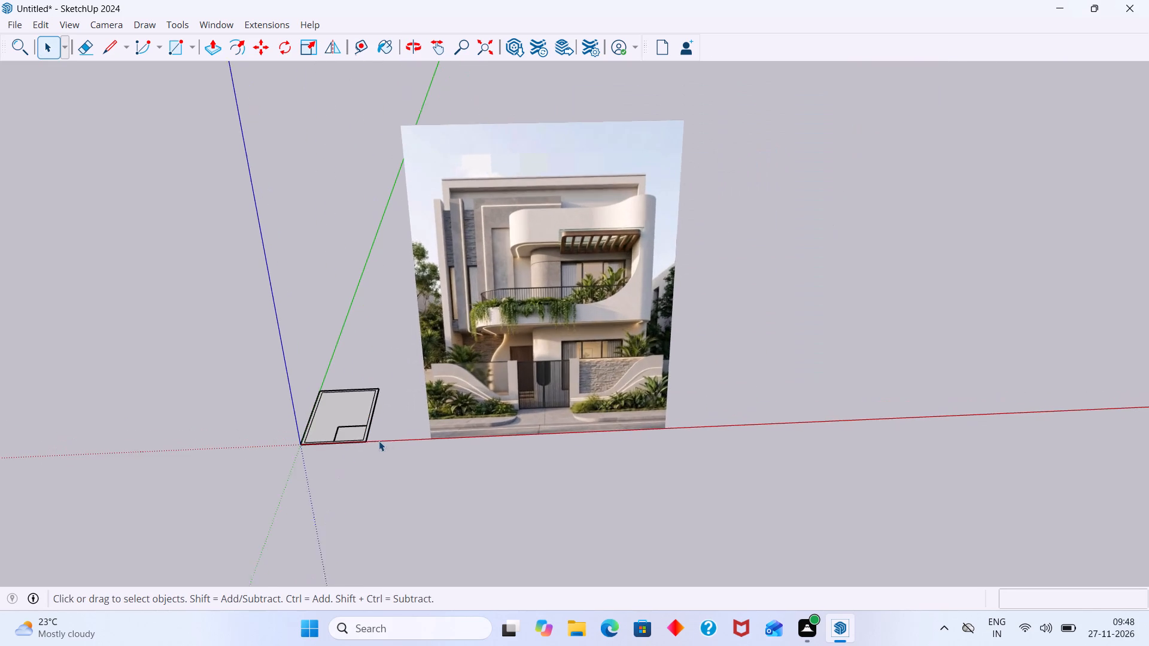
scroll(379, 441, up, 13)
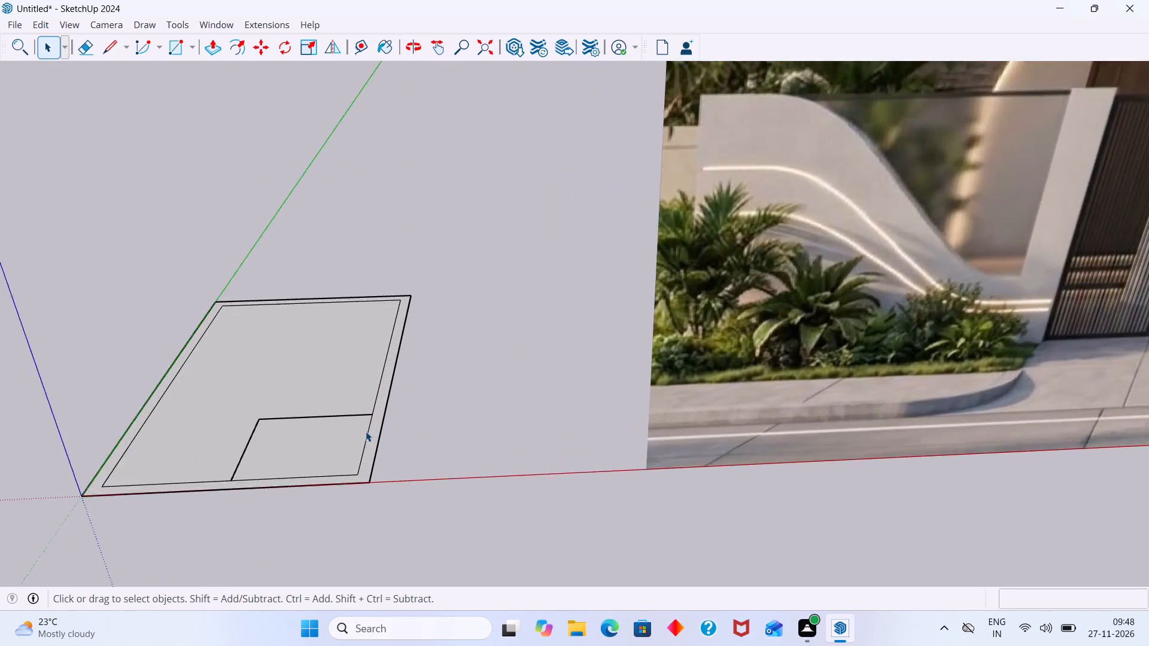
scroll(366, 431, up, 7)
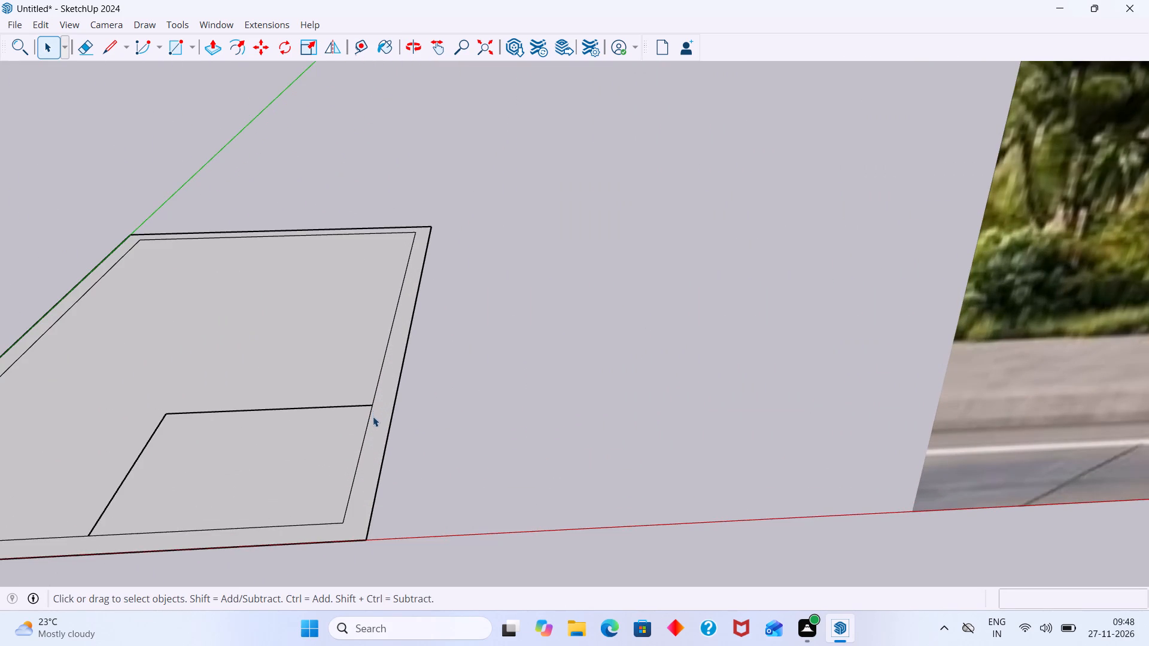
key(l)
click(373, 404)
click(394, 407)
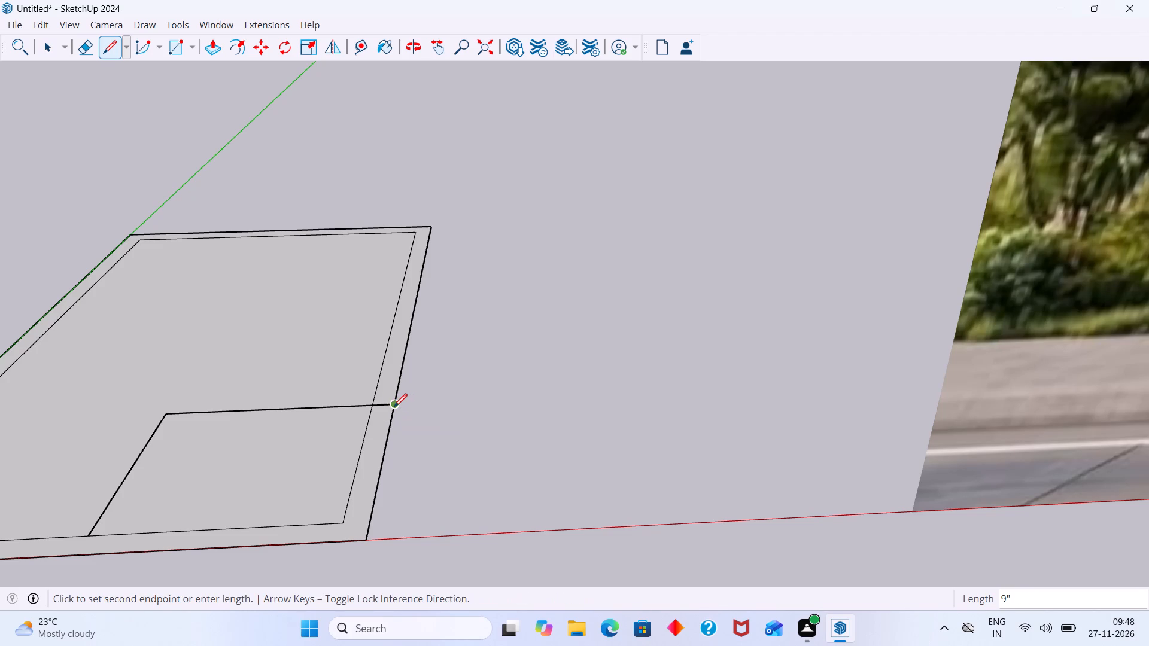
key(space)
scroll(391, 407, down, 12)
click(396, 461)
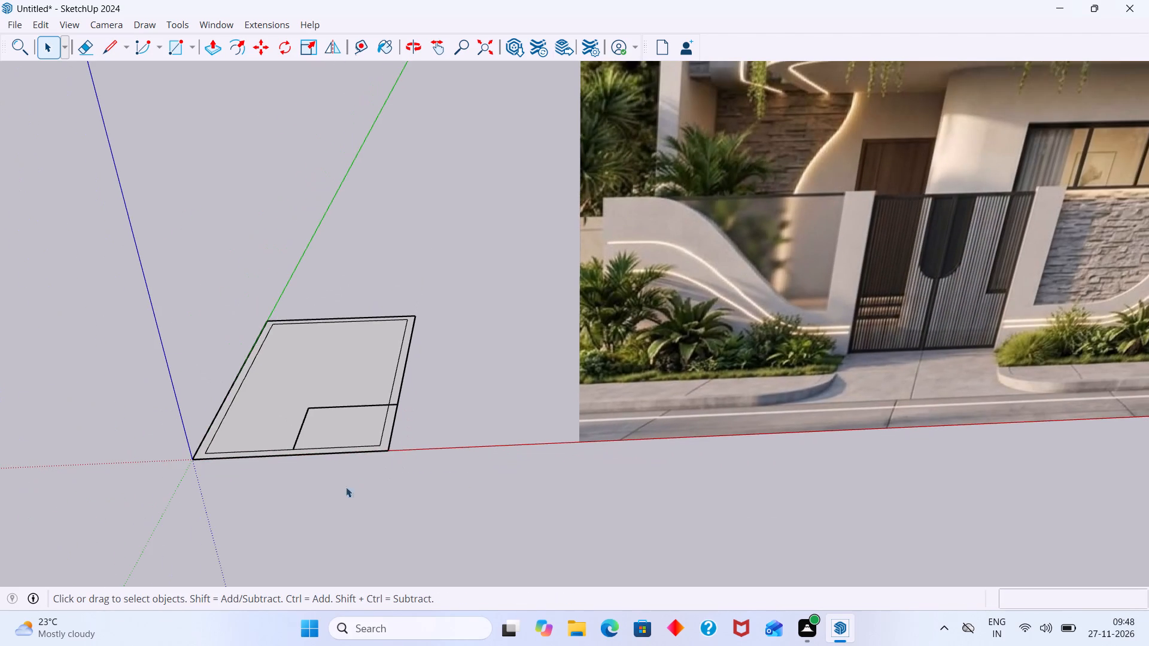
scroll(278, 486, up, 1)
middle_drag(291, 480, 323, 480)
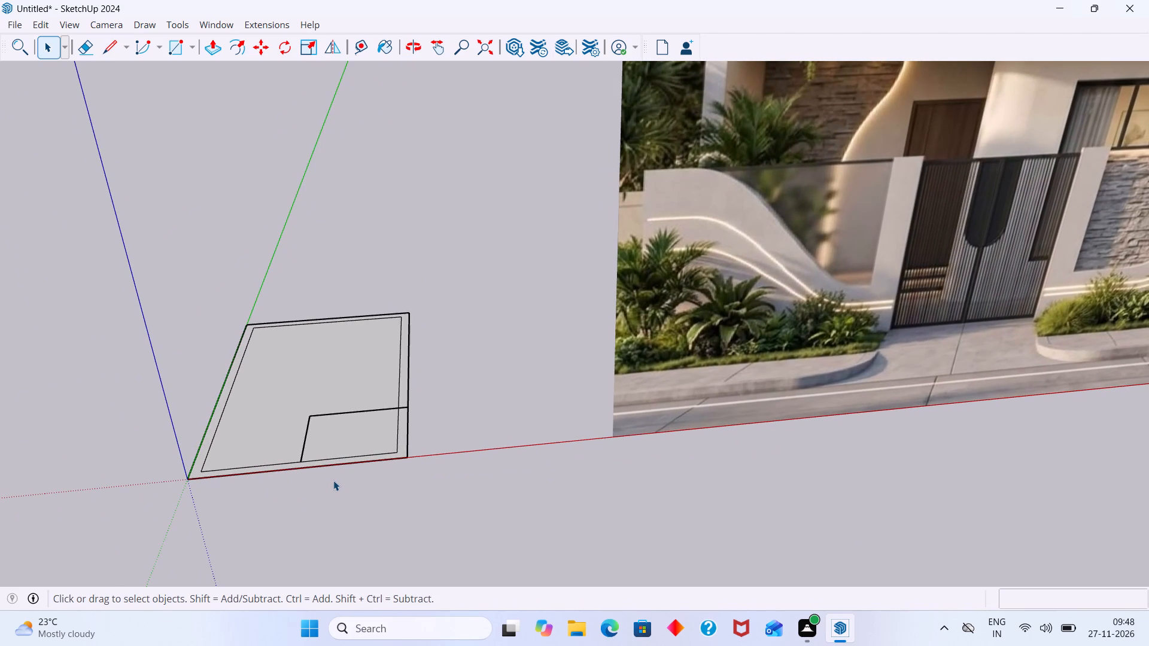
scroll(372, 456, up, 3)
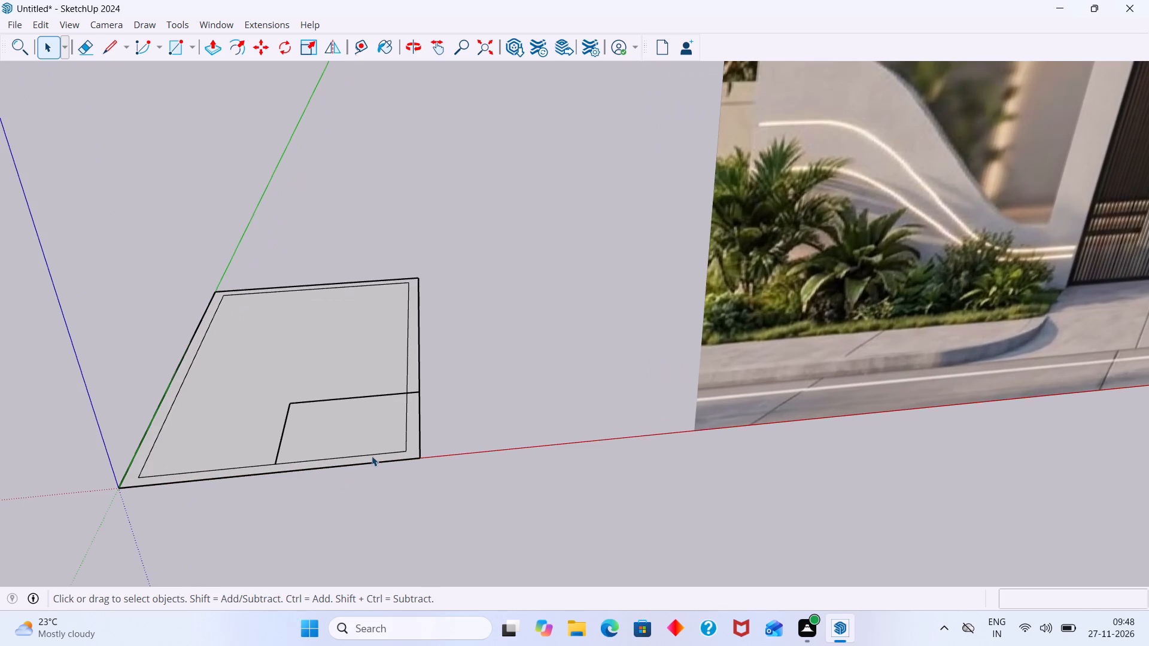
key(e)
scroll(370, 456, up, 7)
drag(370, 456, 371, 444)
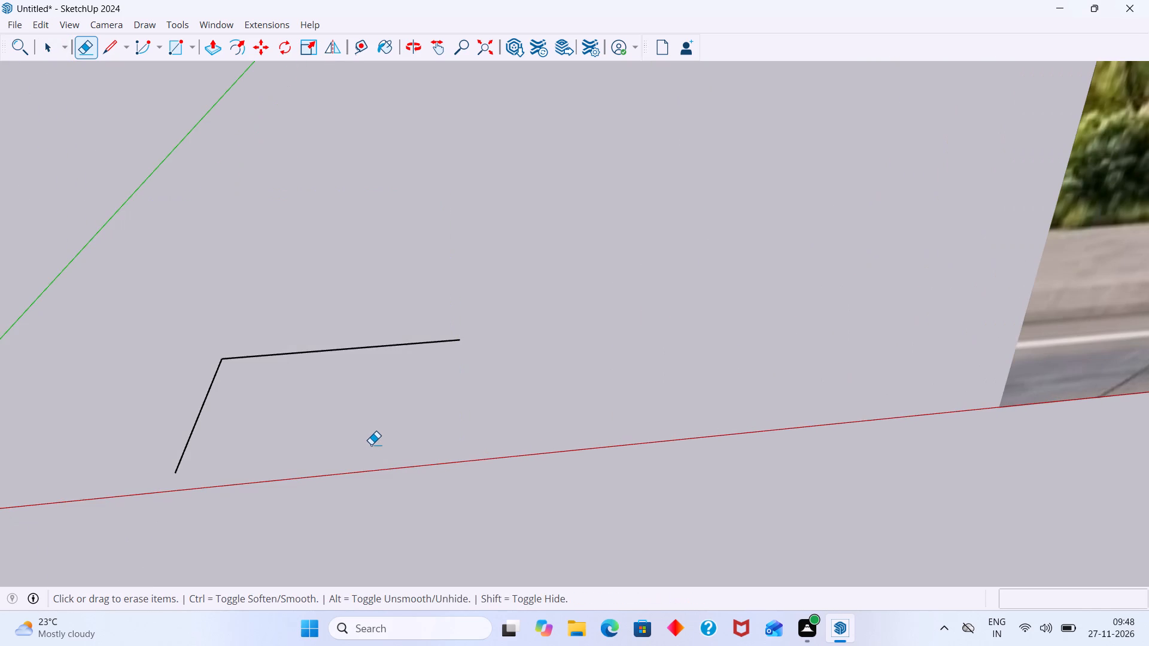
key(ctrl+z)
Delete the three loose recess lines over the ground rectangle: the crosswise line, the green-axis line and the 9" line.
key(space)
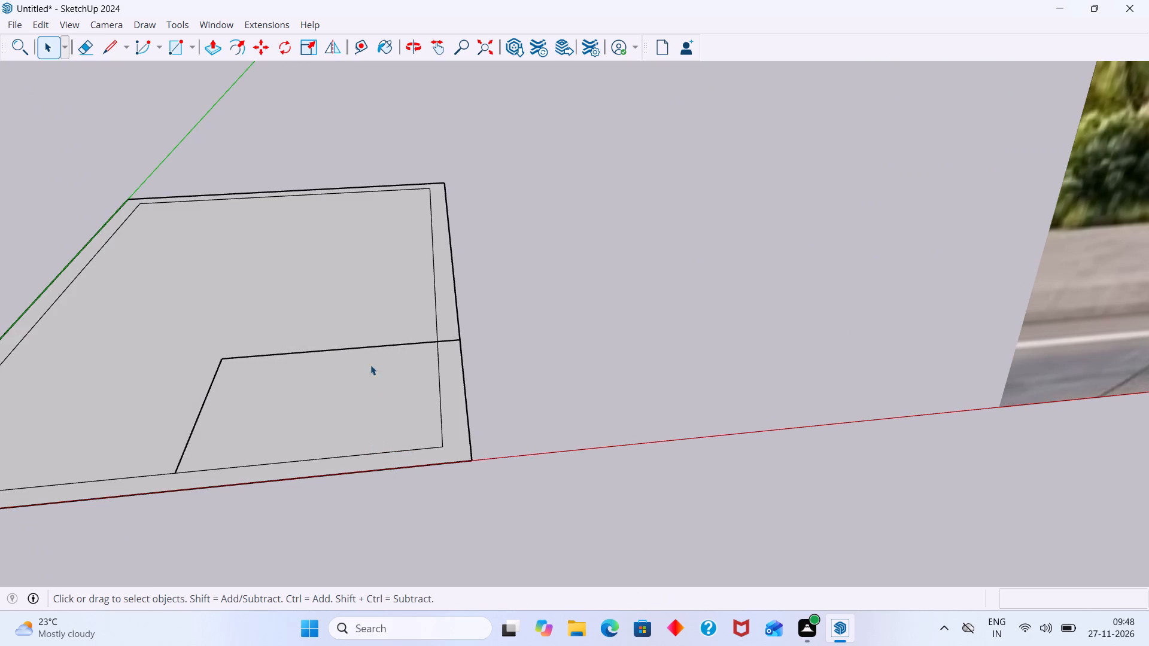
click(370, 343)
click(380, 346)
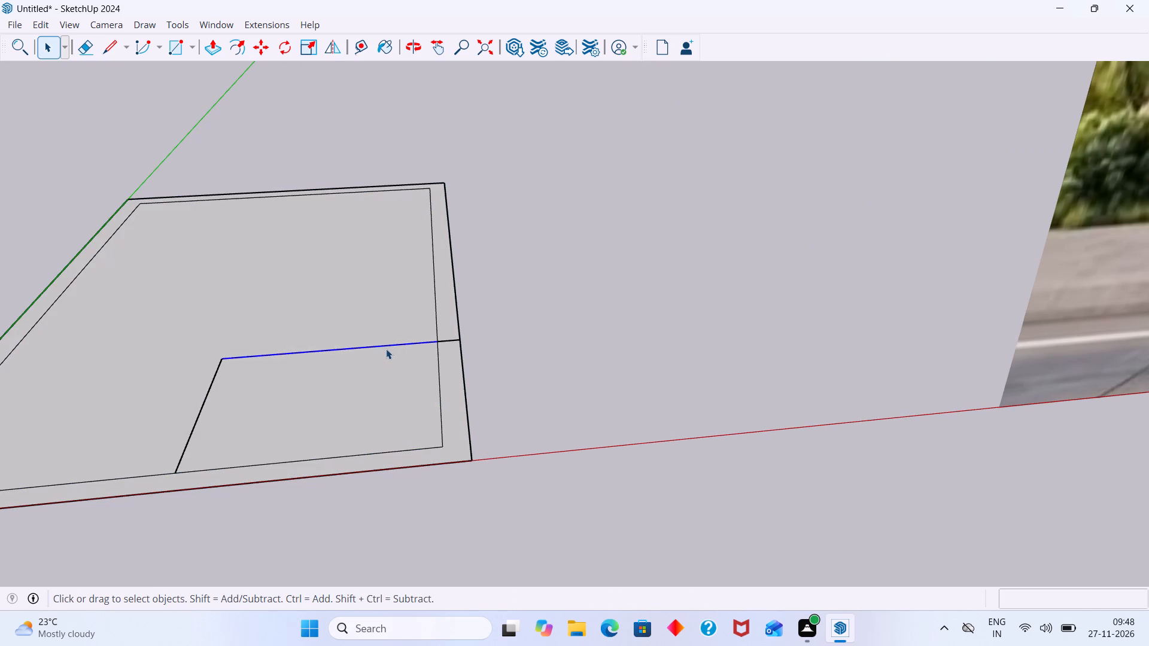
key(Delete)
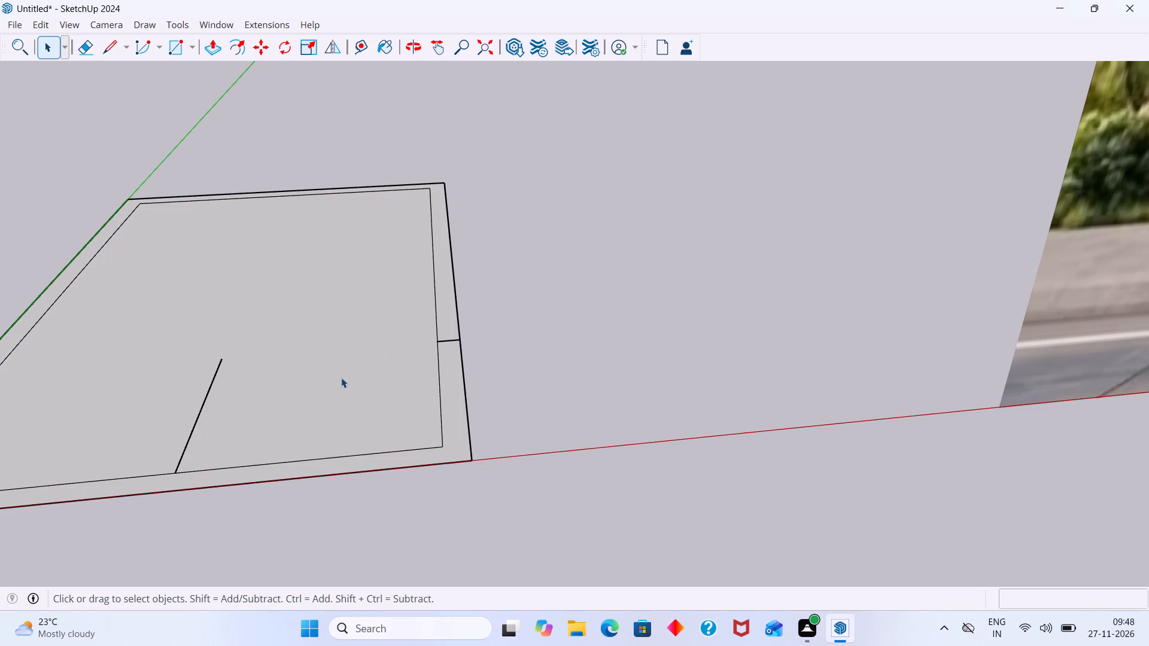
key(e)
drag(341, 377, 156, 407)
scroll(470, 346, up, 7)
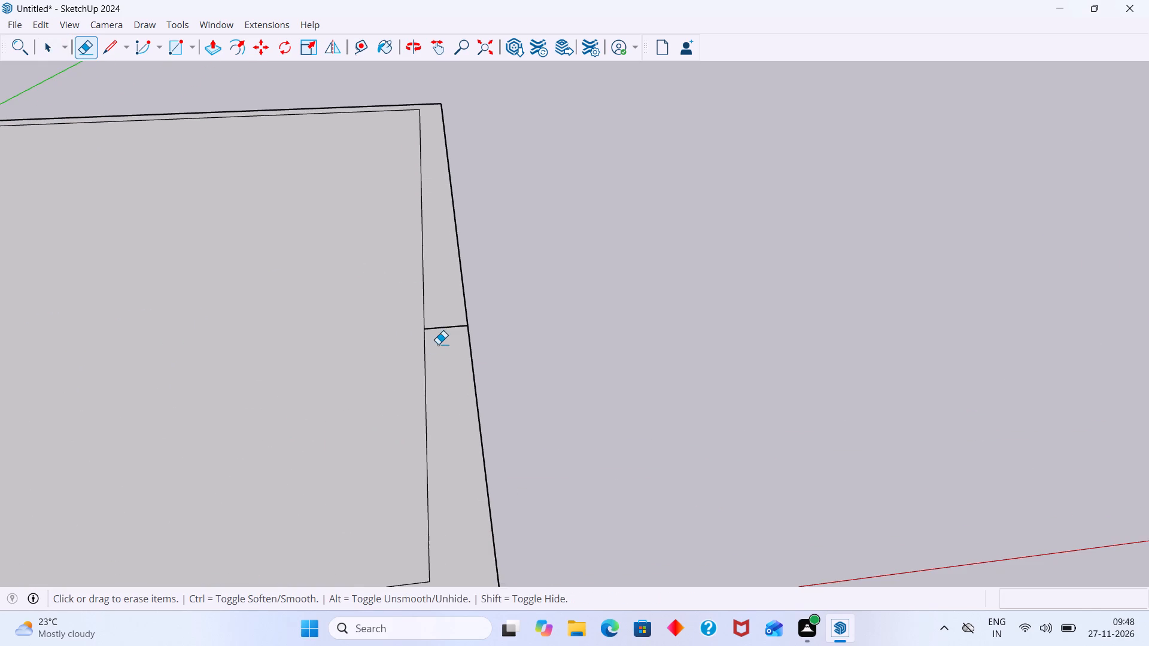
drag(440, 339, 439, 298)
key(space)
Open the grouped ground rectangle for editing and select the border face between its outer and inner outlines.
scroll(433, 330, down, 10)
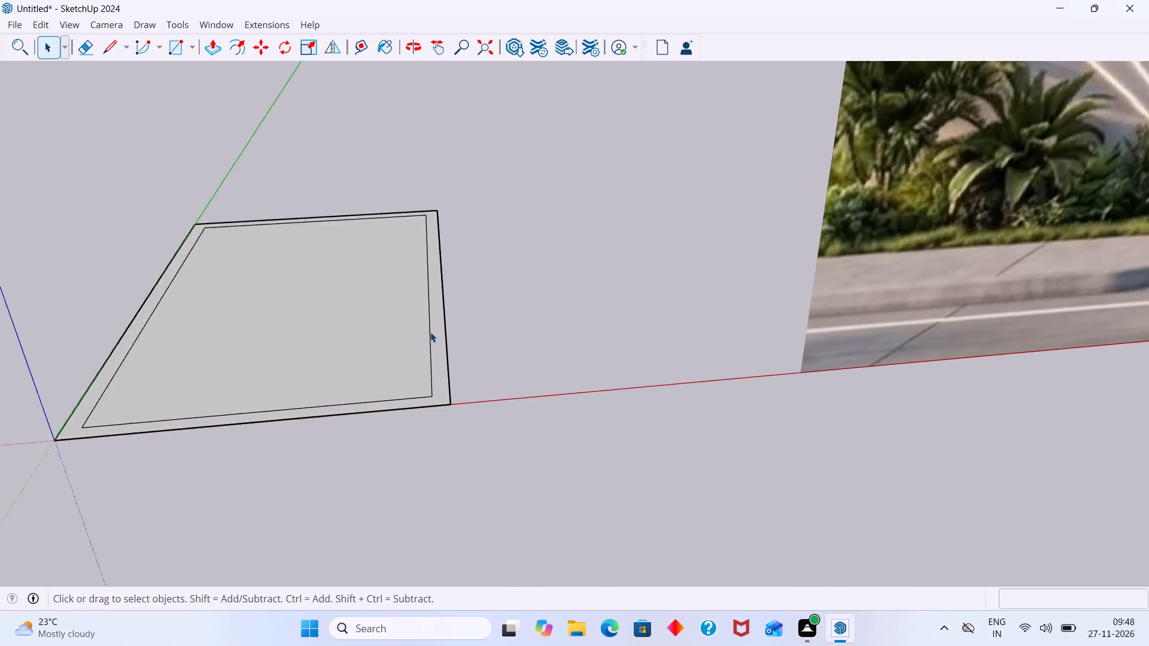
scroll(430, 332, down, 5)
double_click(336, 355)
click(374, 352)
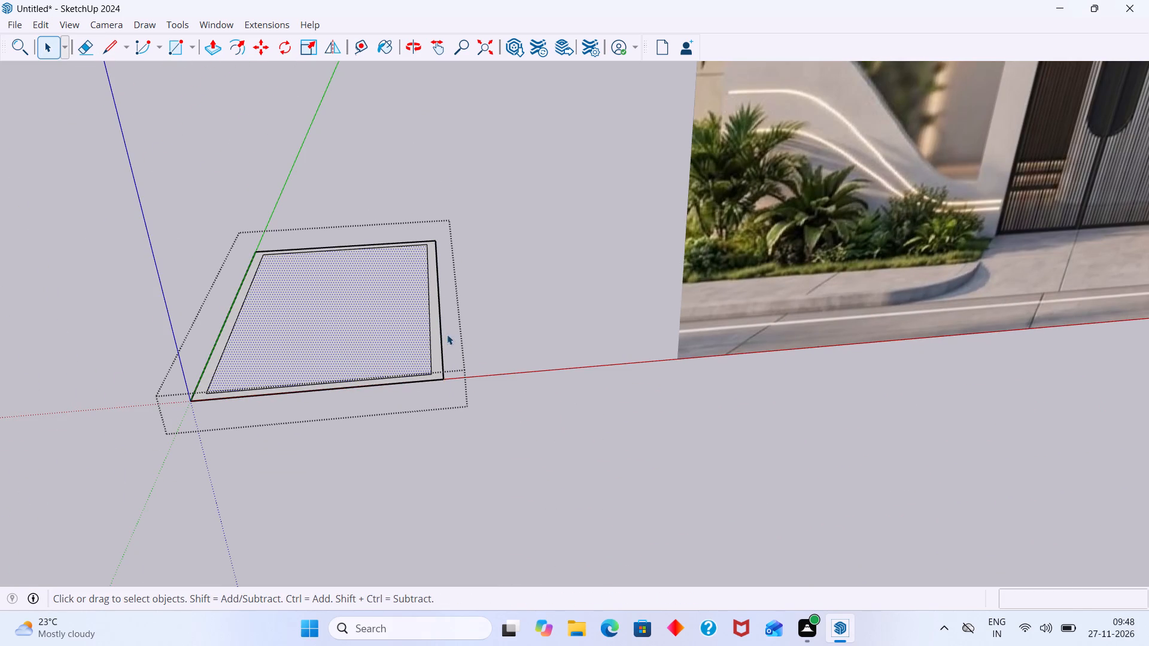
scroll(436, 337, up, 6)
double_click(436, 337)
click(436, 337)
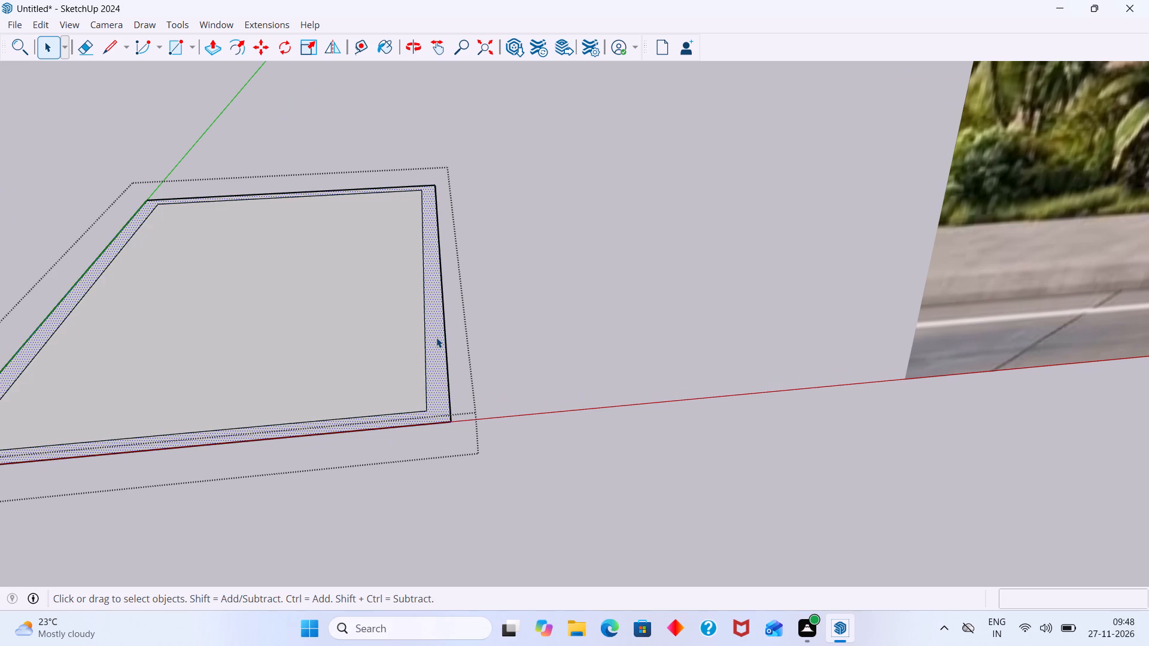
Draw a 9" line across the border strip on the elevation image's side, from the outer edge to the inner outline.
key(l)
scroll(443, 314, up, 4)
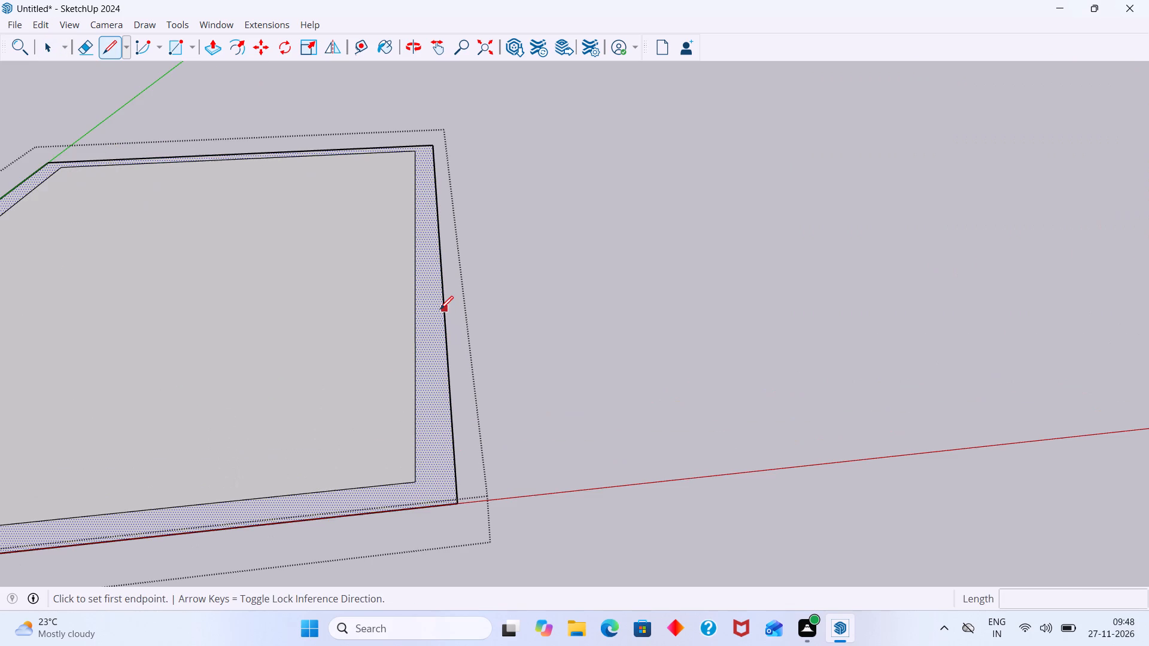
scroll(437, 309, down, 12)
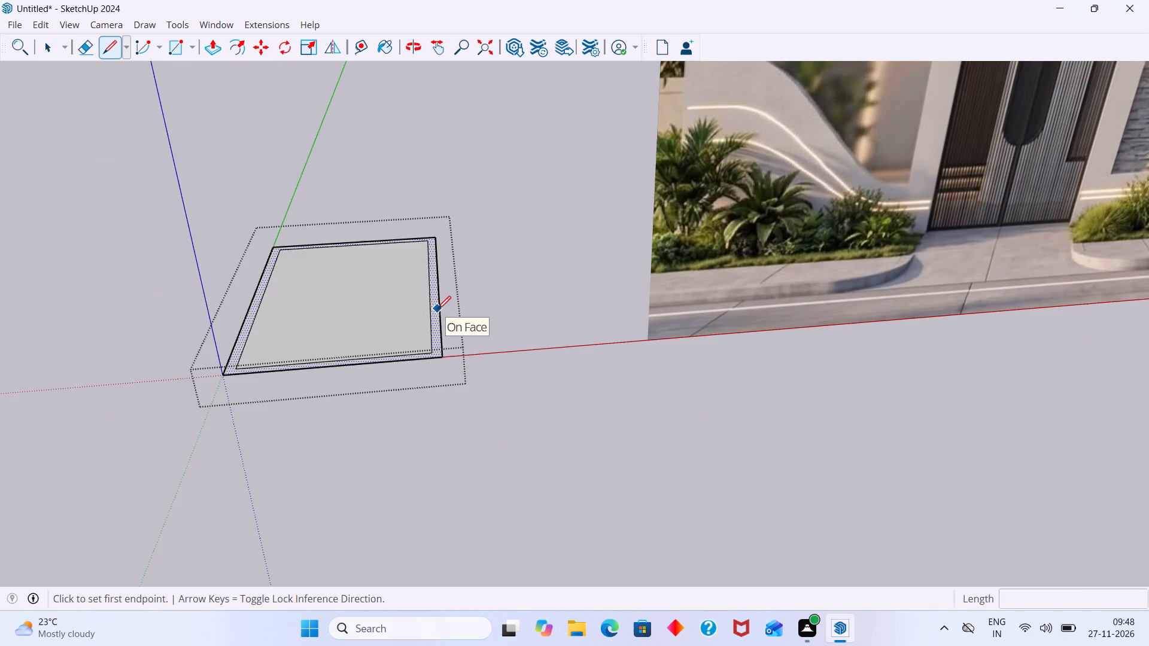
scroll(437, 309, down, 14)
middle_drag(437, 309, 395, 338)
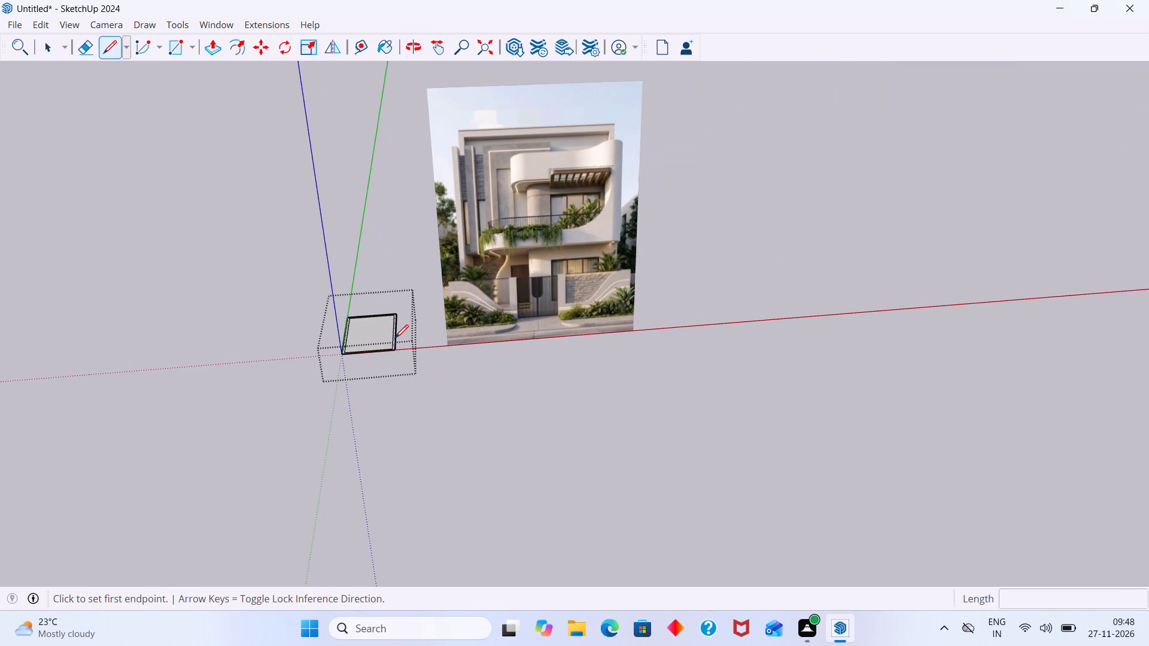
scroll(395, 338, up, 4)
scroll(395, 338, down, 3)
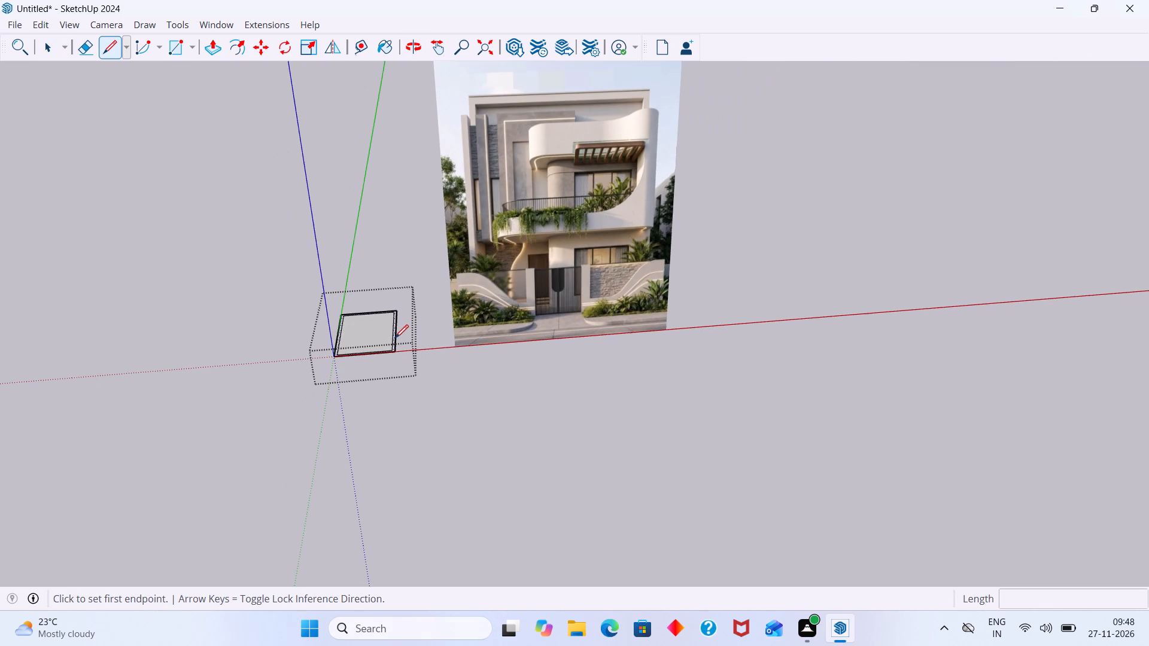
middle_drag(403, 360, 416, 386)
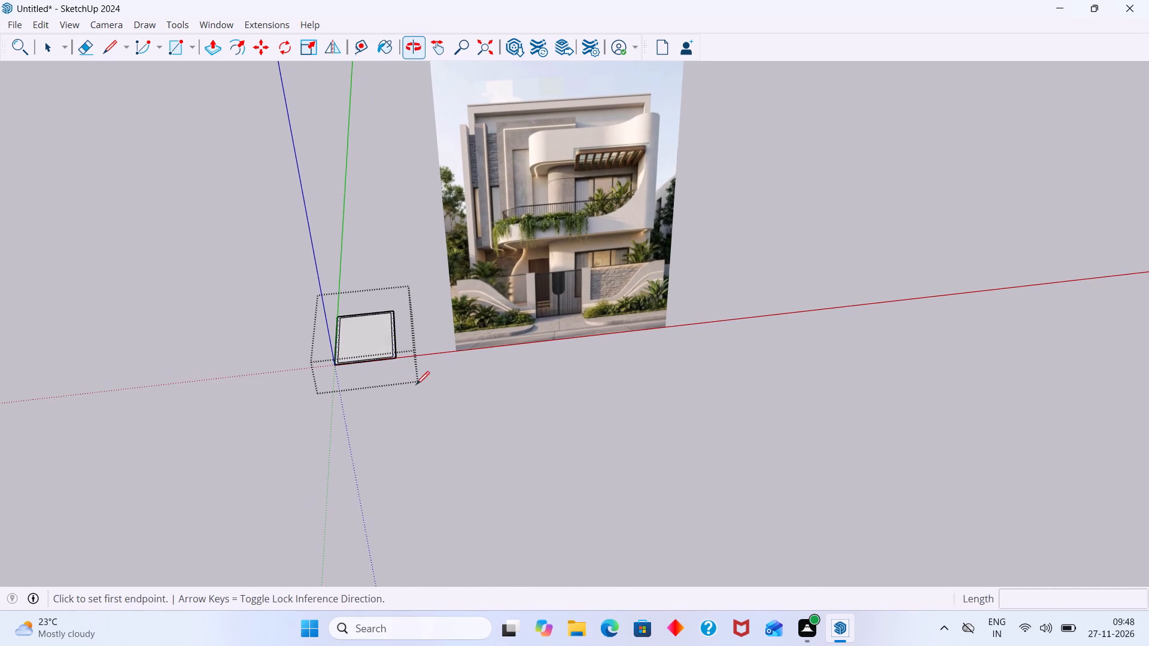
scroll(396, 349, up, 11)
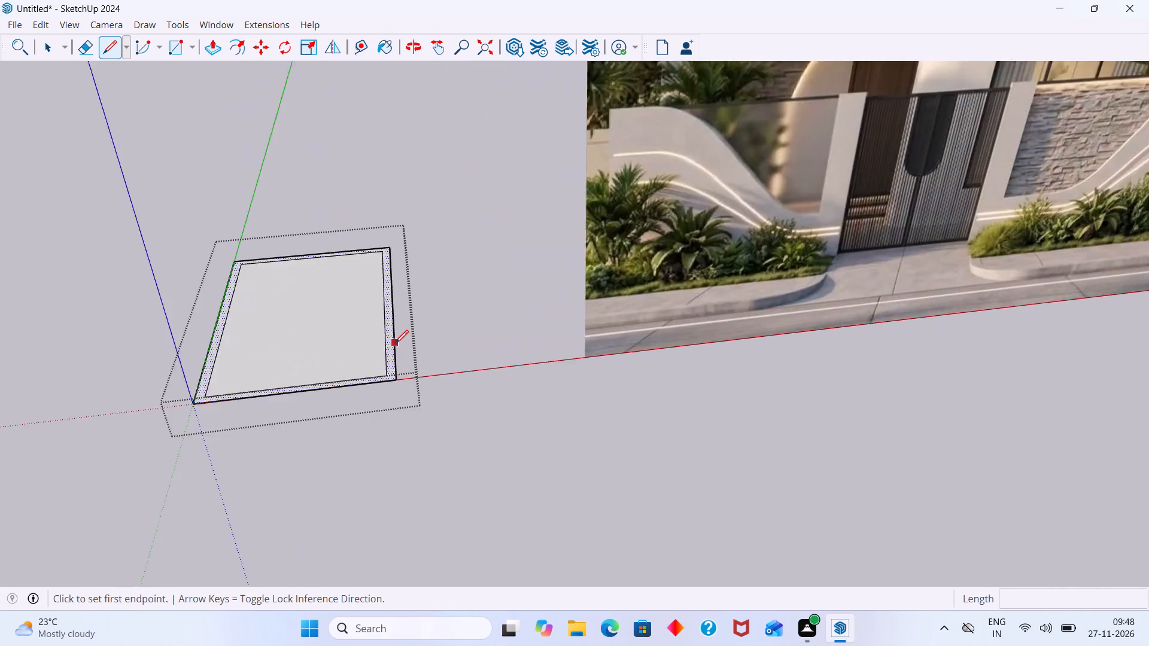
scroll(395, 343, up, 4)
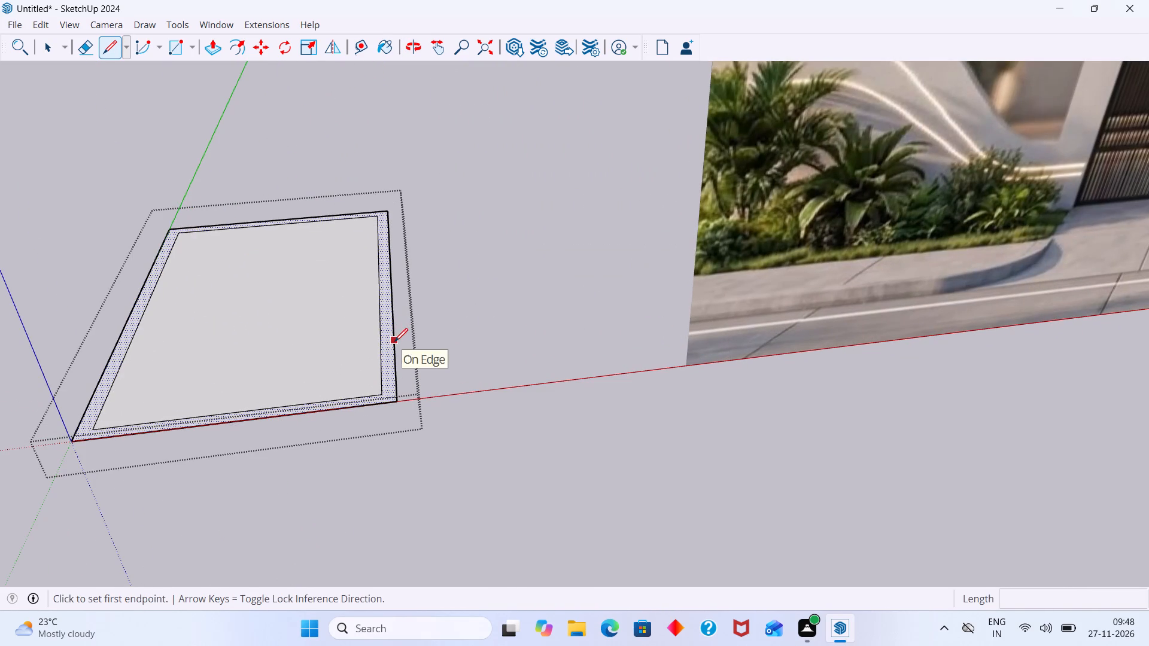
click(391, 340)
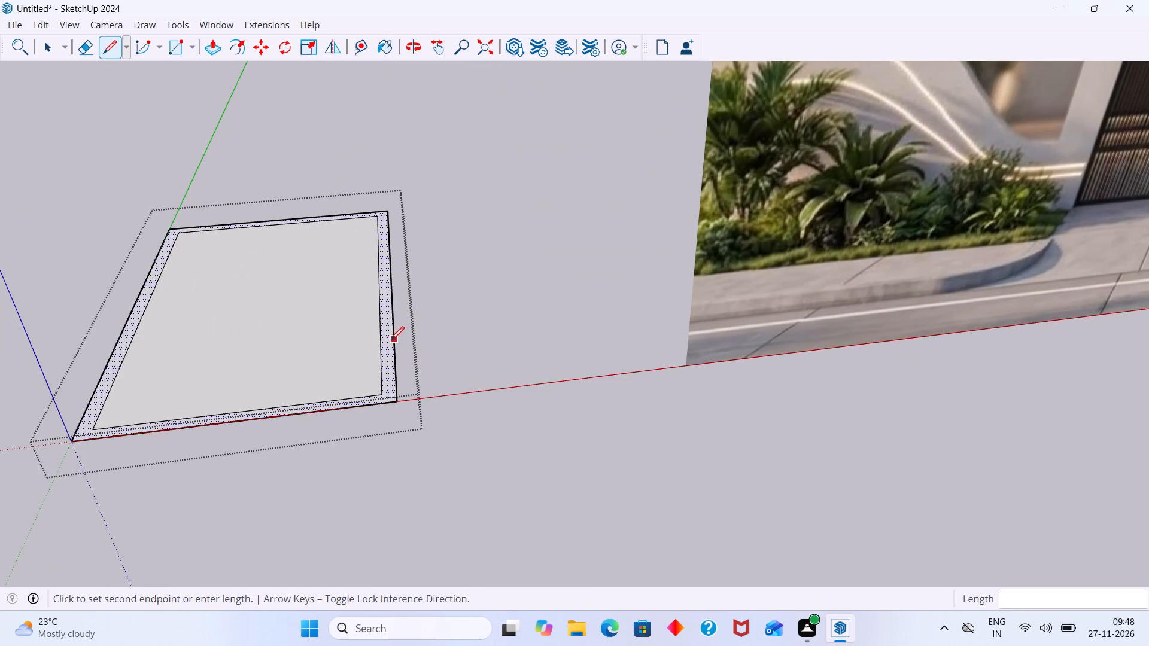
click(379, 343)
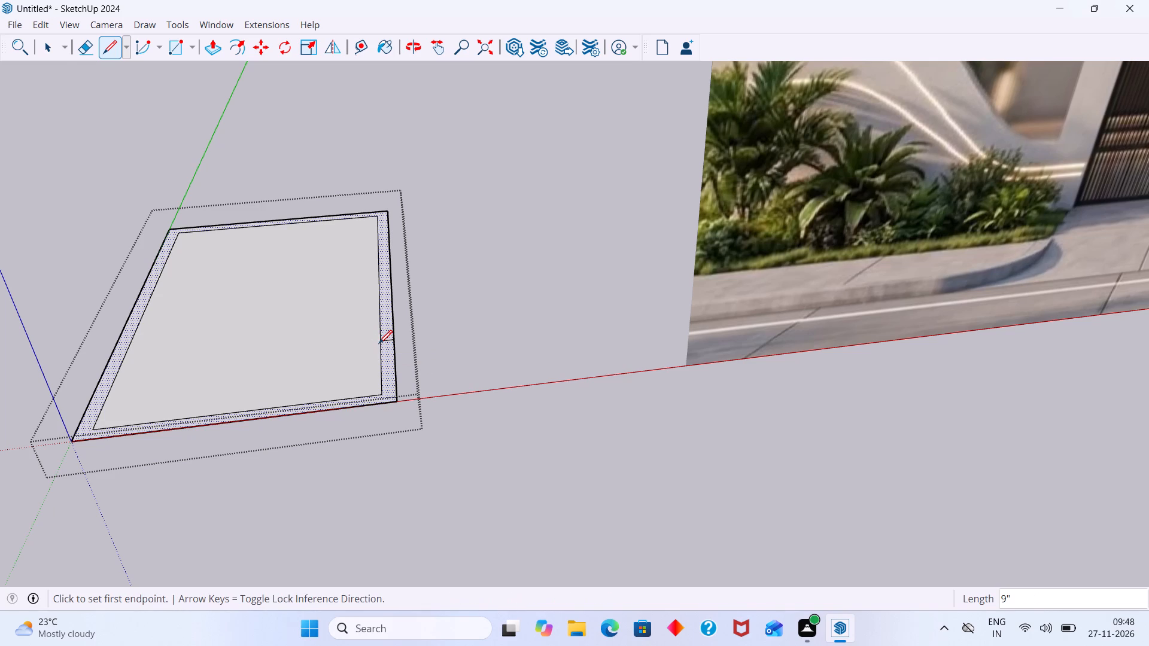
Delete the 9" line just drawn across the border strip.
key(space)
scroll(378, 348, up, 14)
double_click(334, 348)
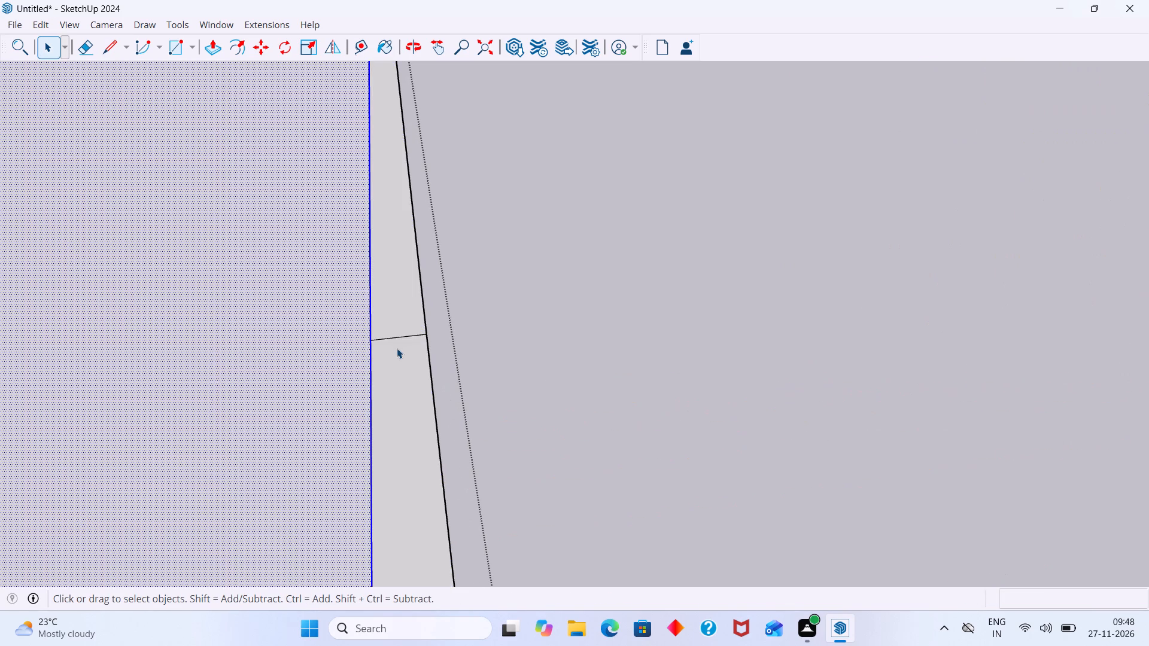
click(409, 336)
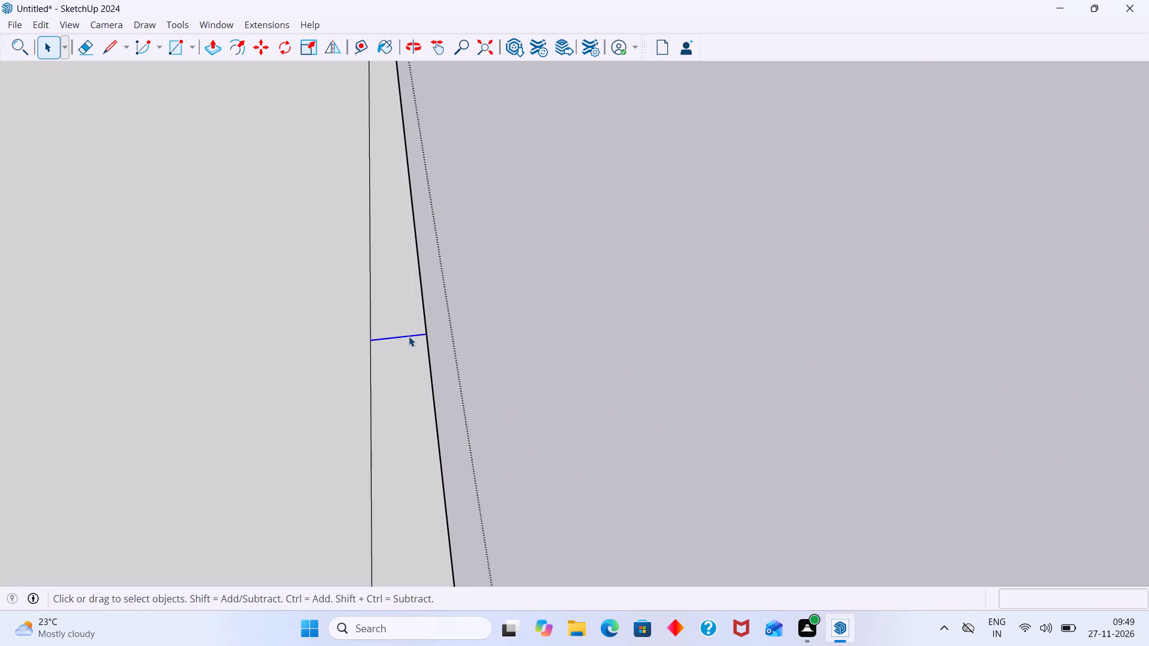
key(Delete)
Draw a 9" line parallel to the red axis across the image-side border strip, from the outer edge to the inner outline.
click(409, 340)
key(l)
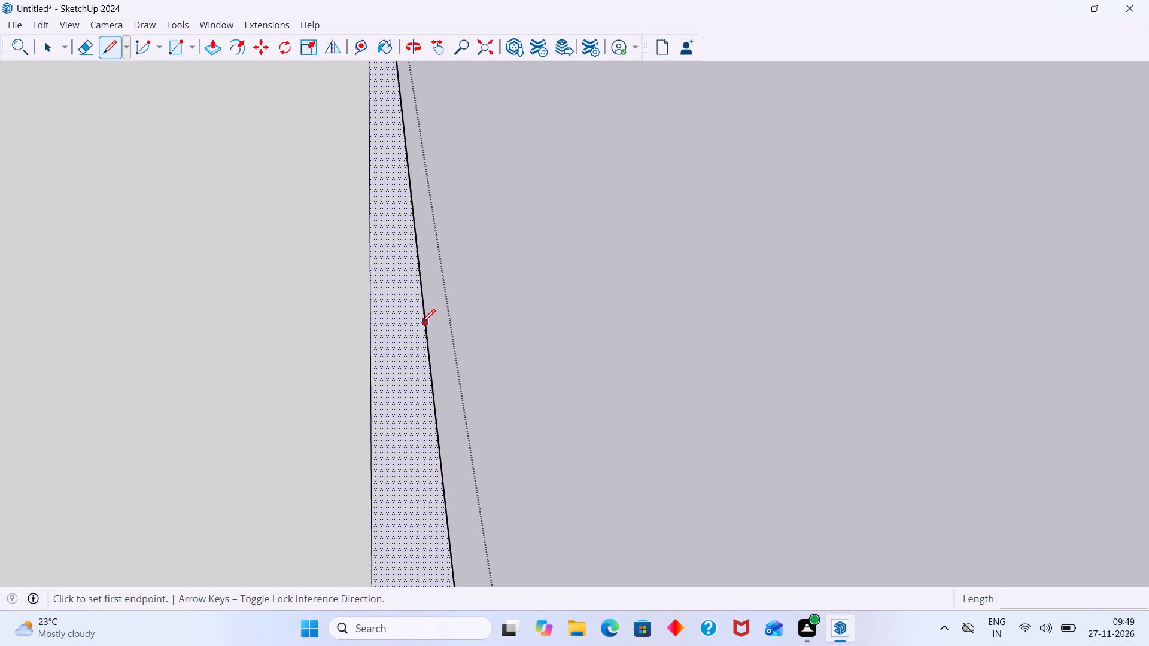
click(422, 335)
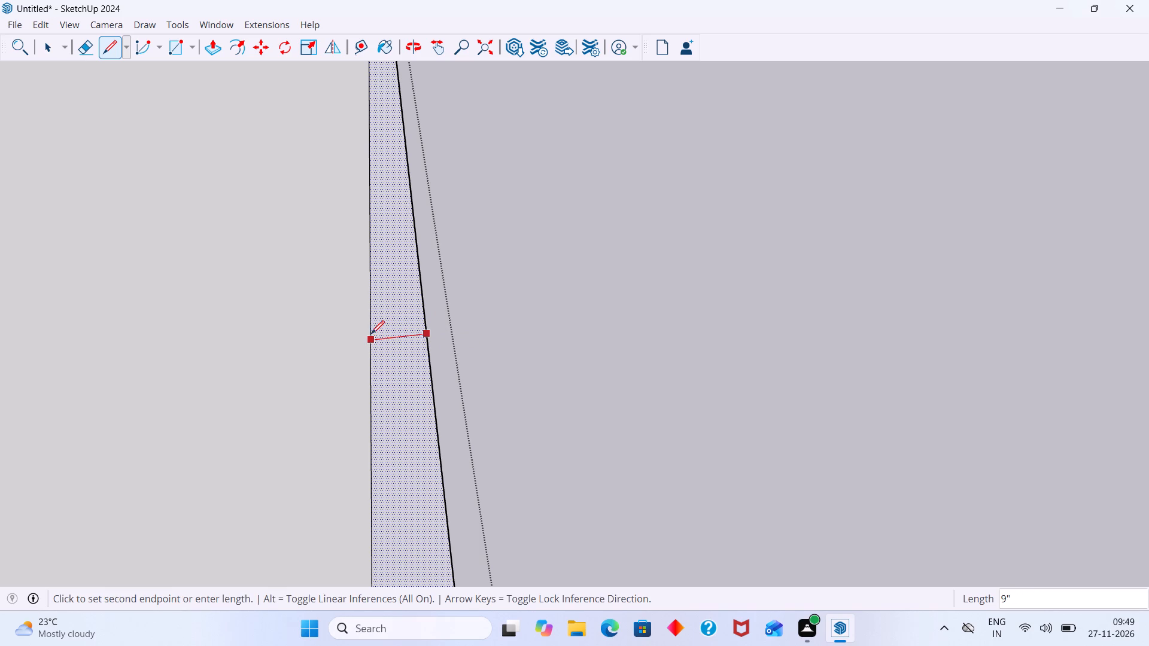
scroll(375, 334, up, 10)
scroll(380, 345, down, 5)
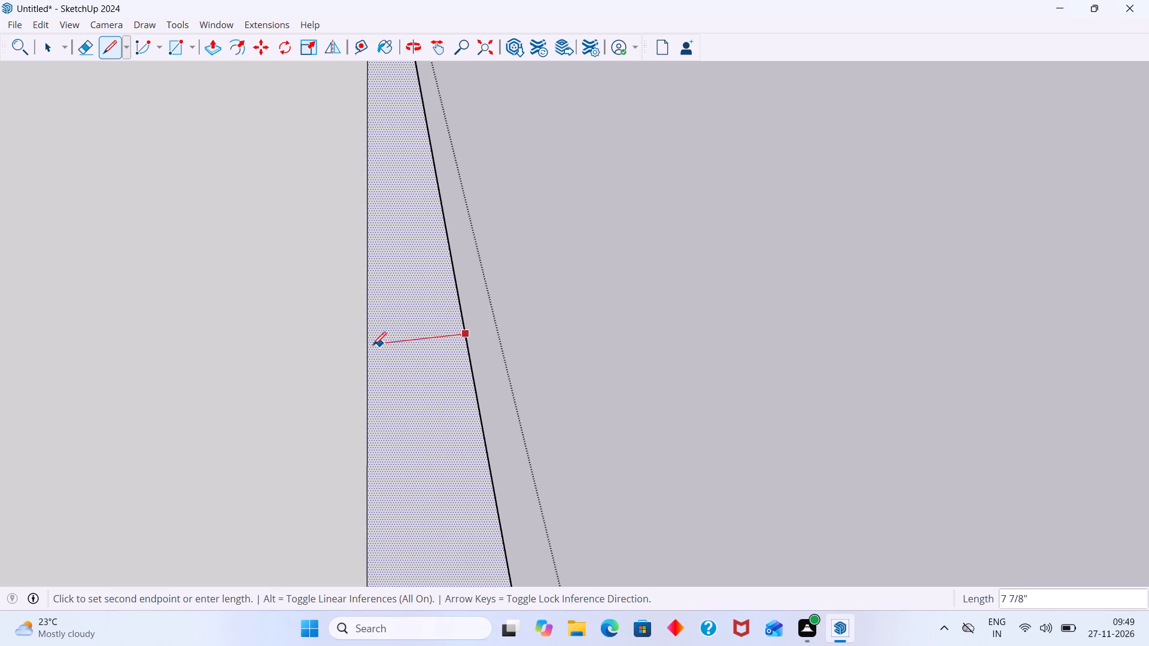
middle_drag(368, 344, 397, 266)
scroll(411, 310, down, 8)
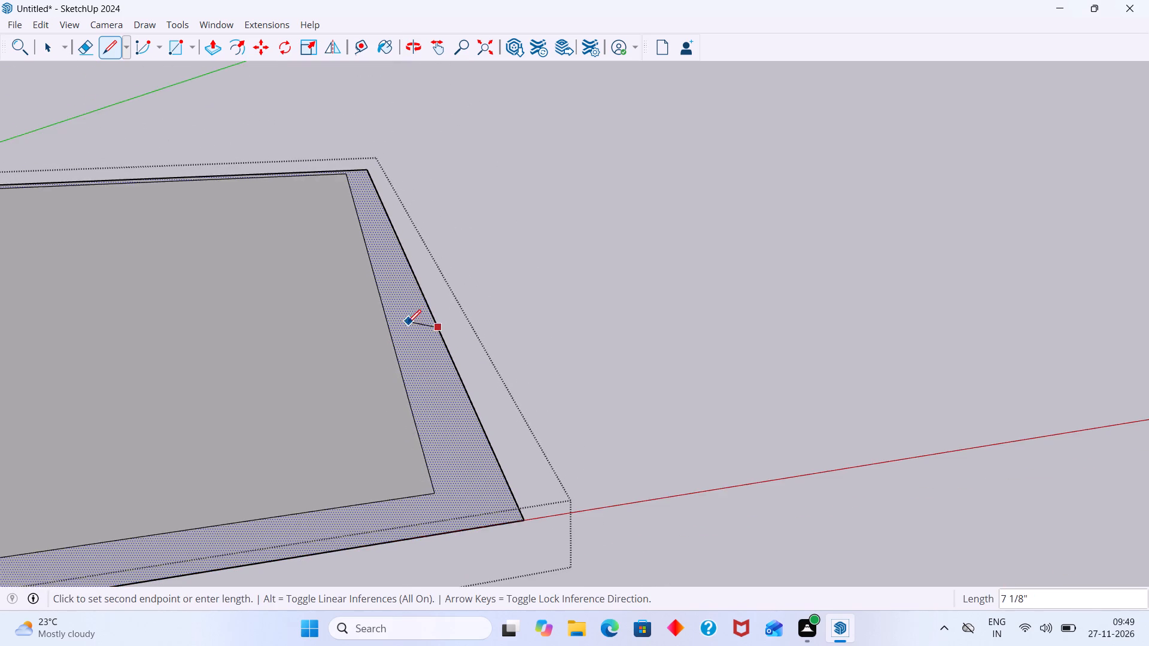
scroll(408, 323, down, 3)
key(Left)
key(Right)
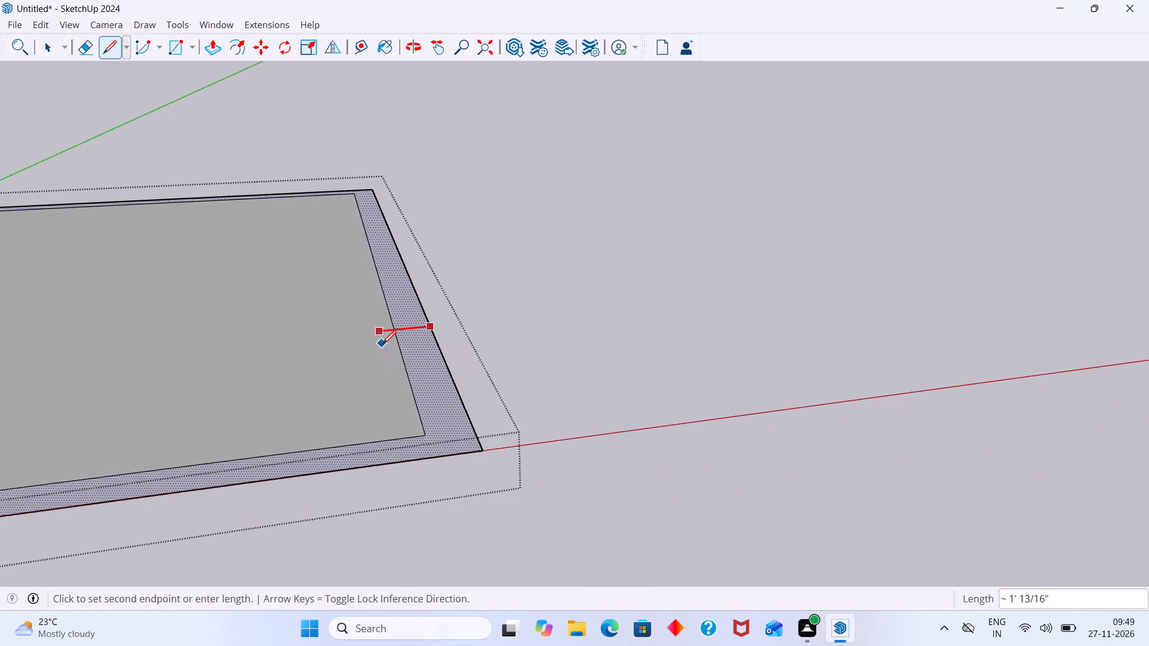
scroll(382, 344, up, 7)
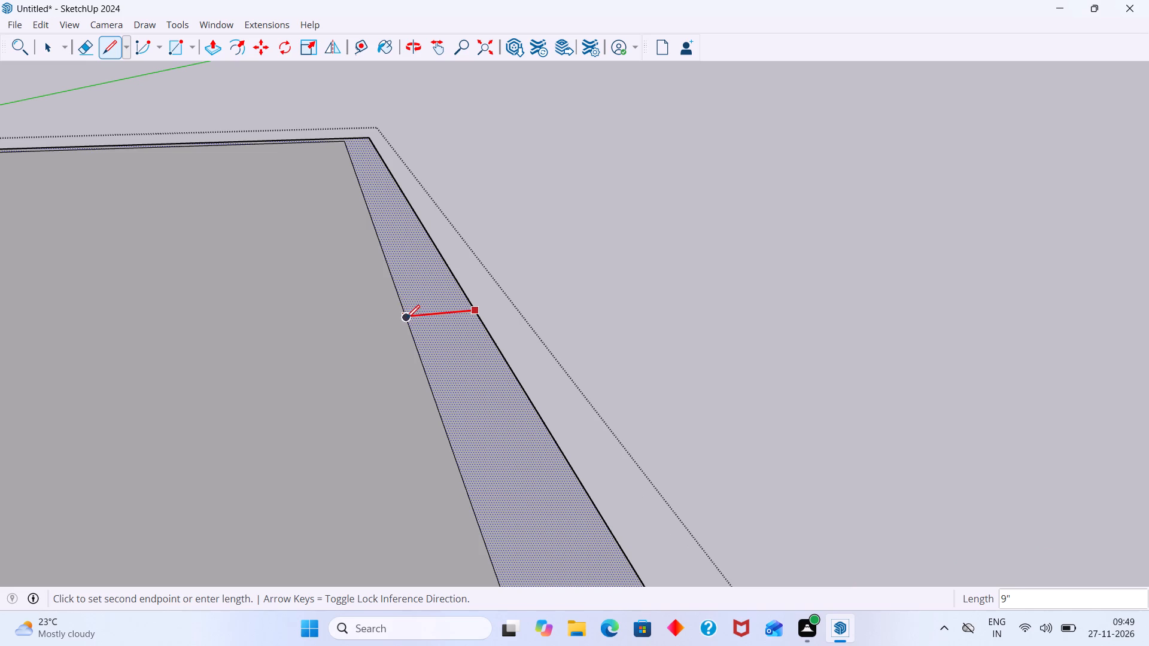
scroll(406, 321, down, 11)
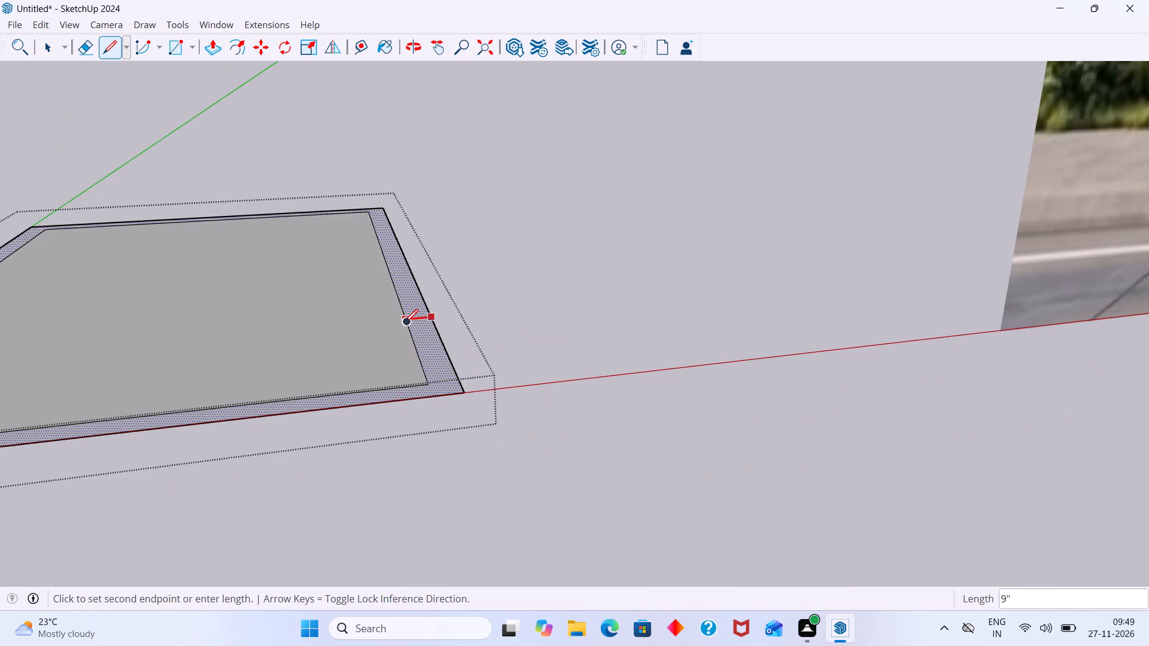
click(403, 320)
key(space)
Draw a line about 6' 8" long parallel to the red axis across the inner face, starting where the 9" line meets the inner outline.
scroll(427, 313, up, 5)
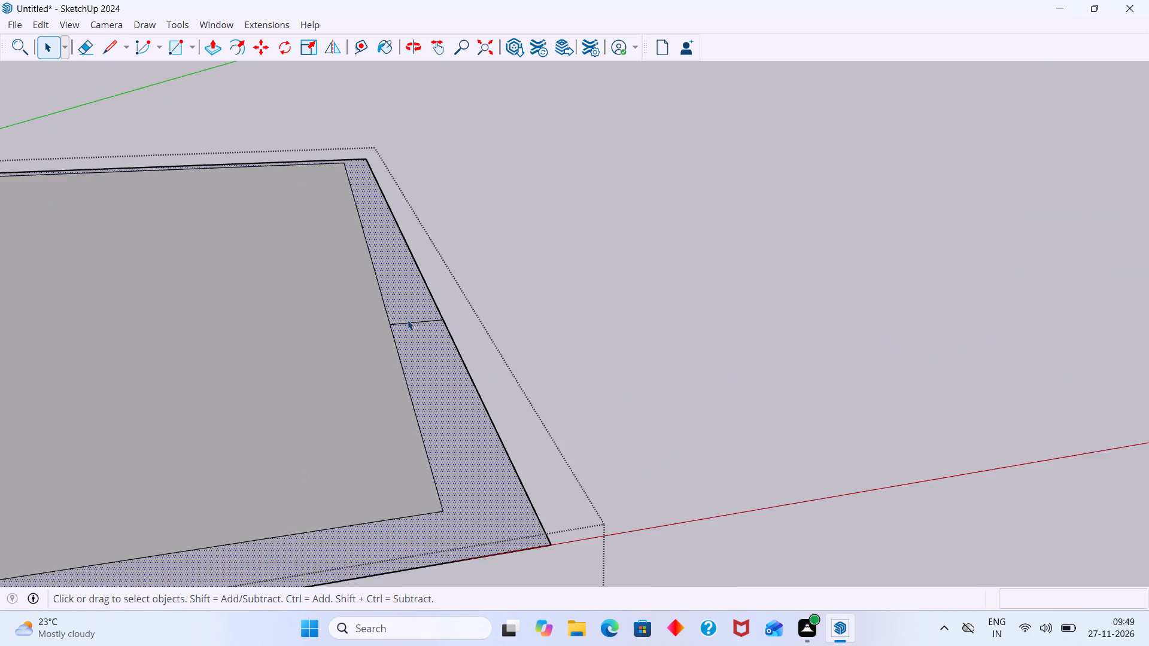
scroll(408, 320, up, 8)
middle_drag(406, 361, 407, 410)
scroll(407, 391, down, 20)
scroll(407, 391, down, 6)
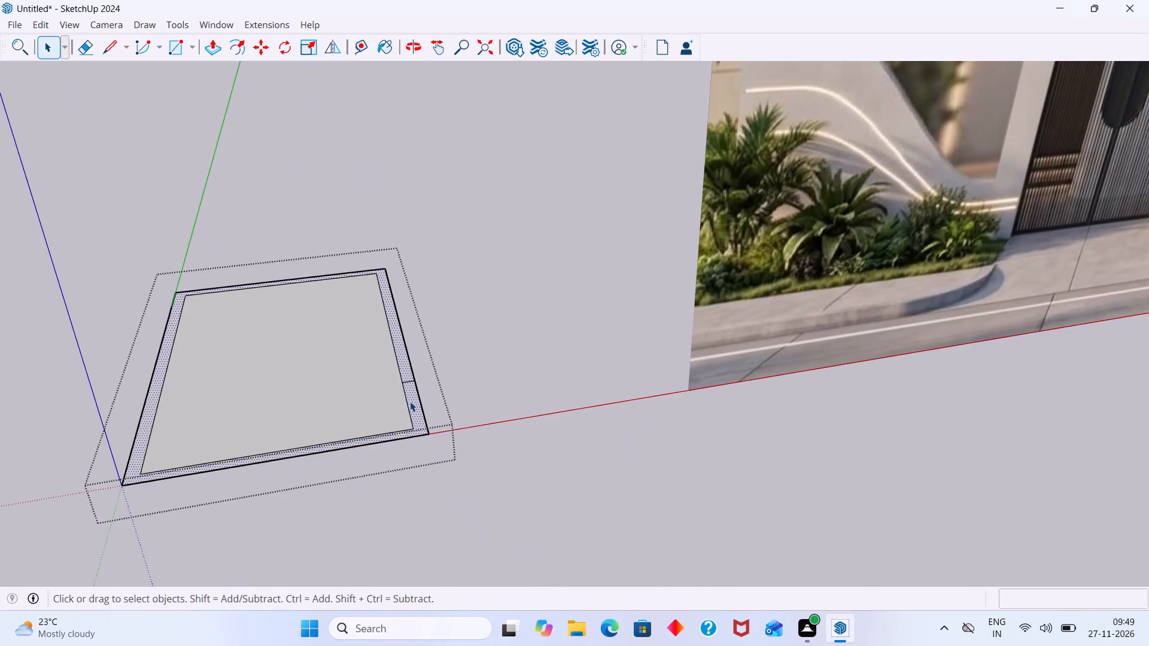
middle_drag(410, 401, 327, 370)
scroll(377, 362, up, 14)
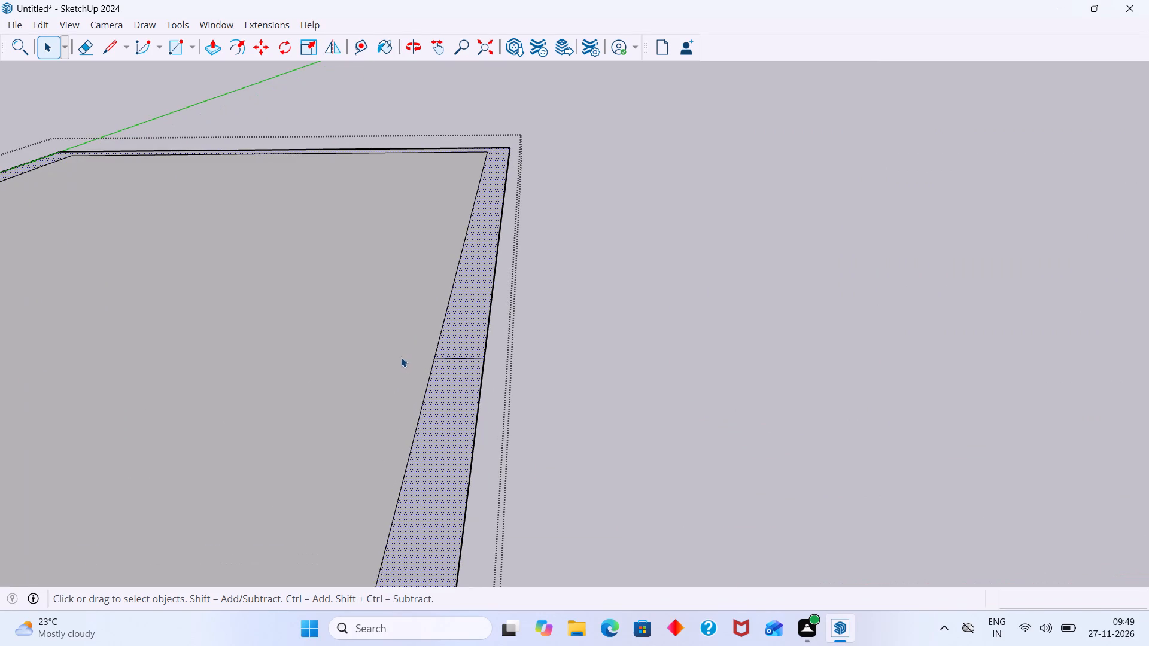
double_click(401, 357)
click(401, 366)
scroll(404, 358, down, 6)
middle_drag(404, 358, 488, 331)
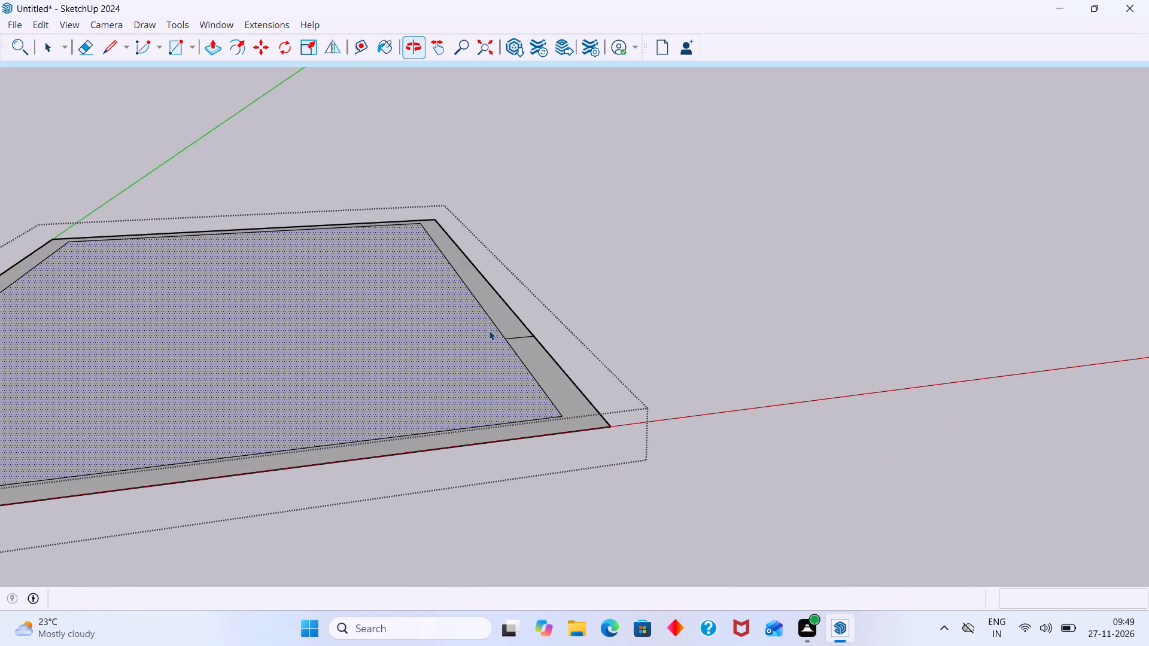
key(l)
click(507, 341)
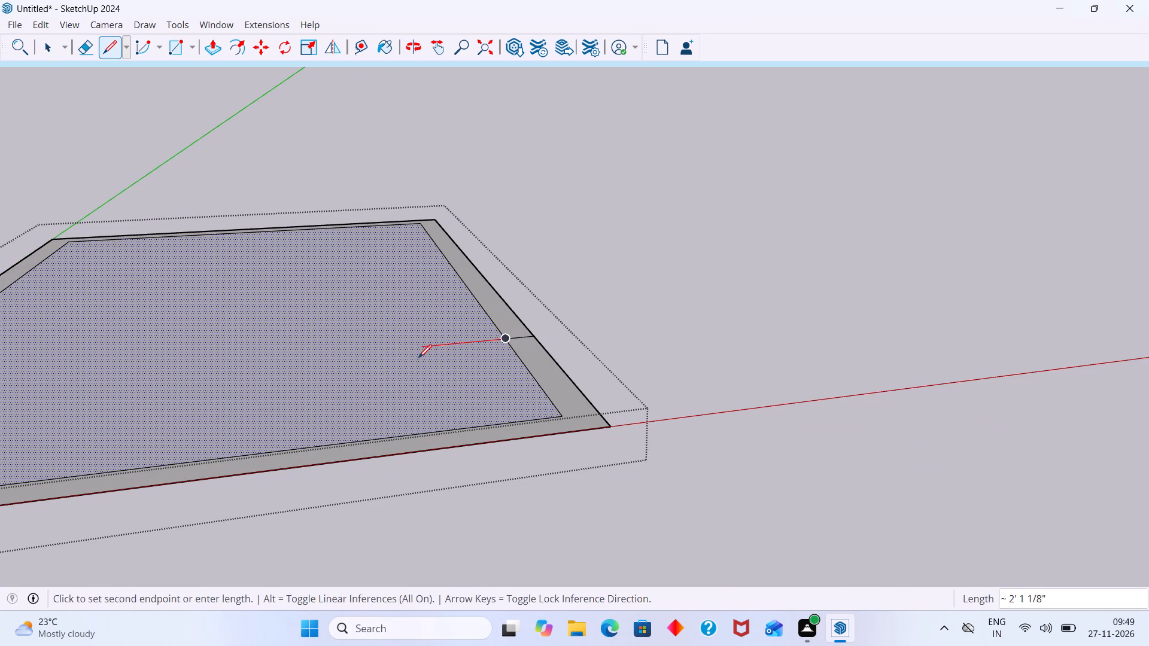
key(Right)
scroll(357, 353, down, 5)
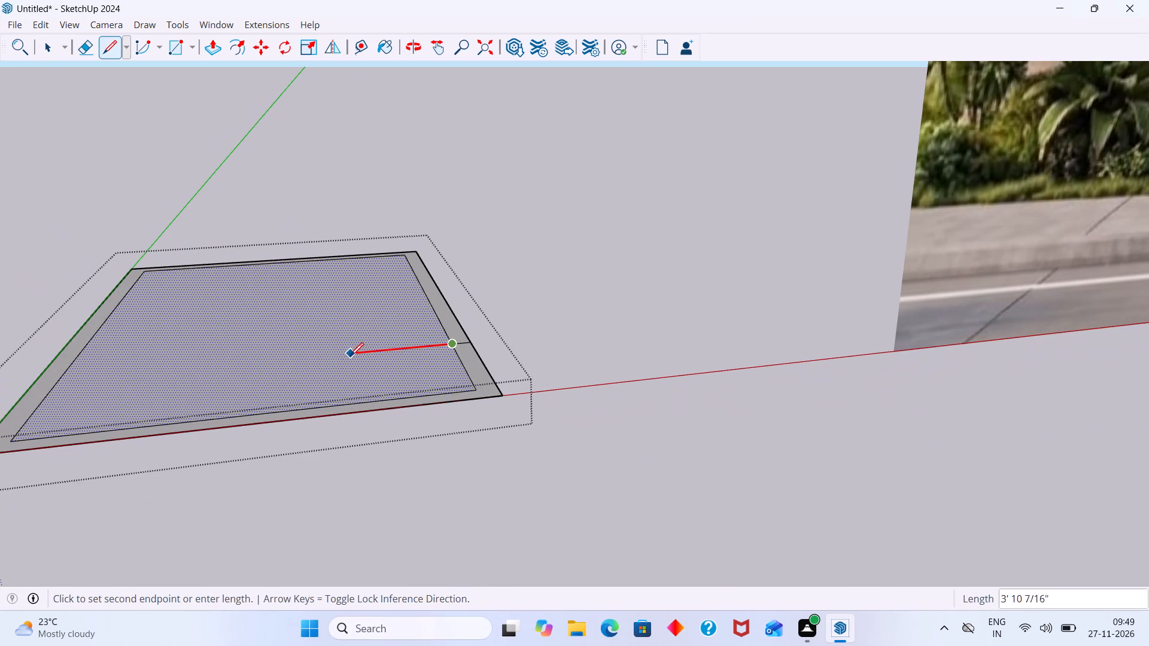
middle_drag(330, 359, 312, 386)
scroll(312, 386, down, 9)
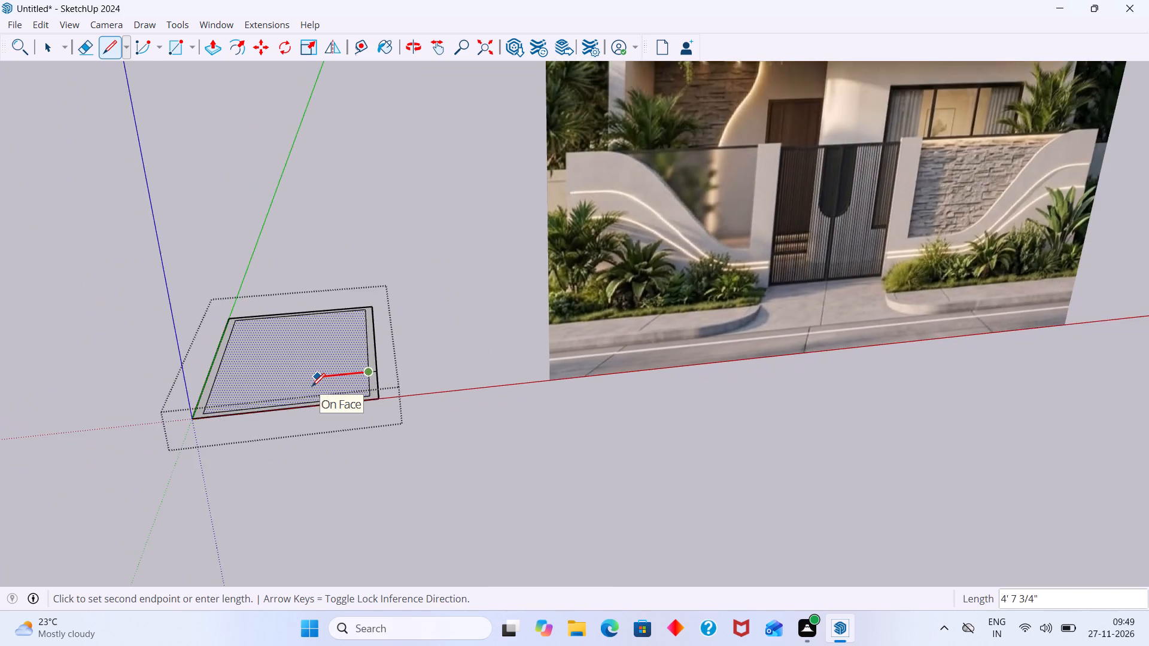
scroll(312, 386, down, 6)
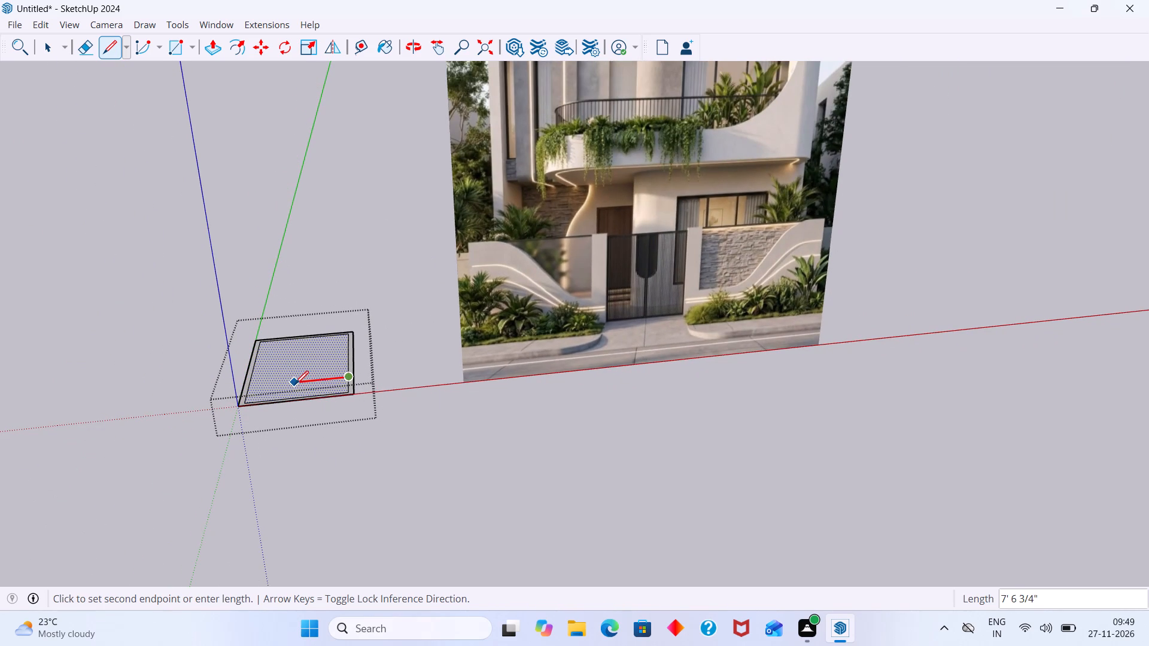
scroll(300, 379, up, 4)
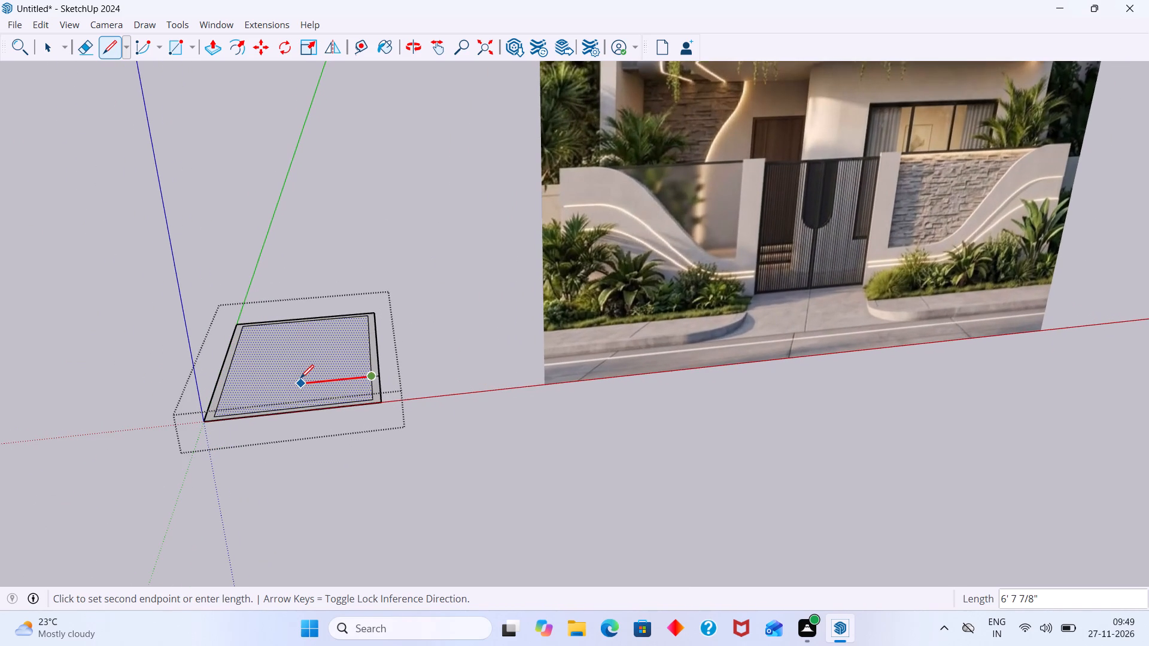
scroll(313, 378, down, 3)
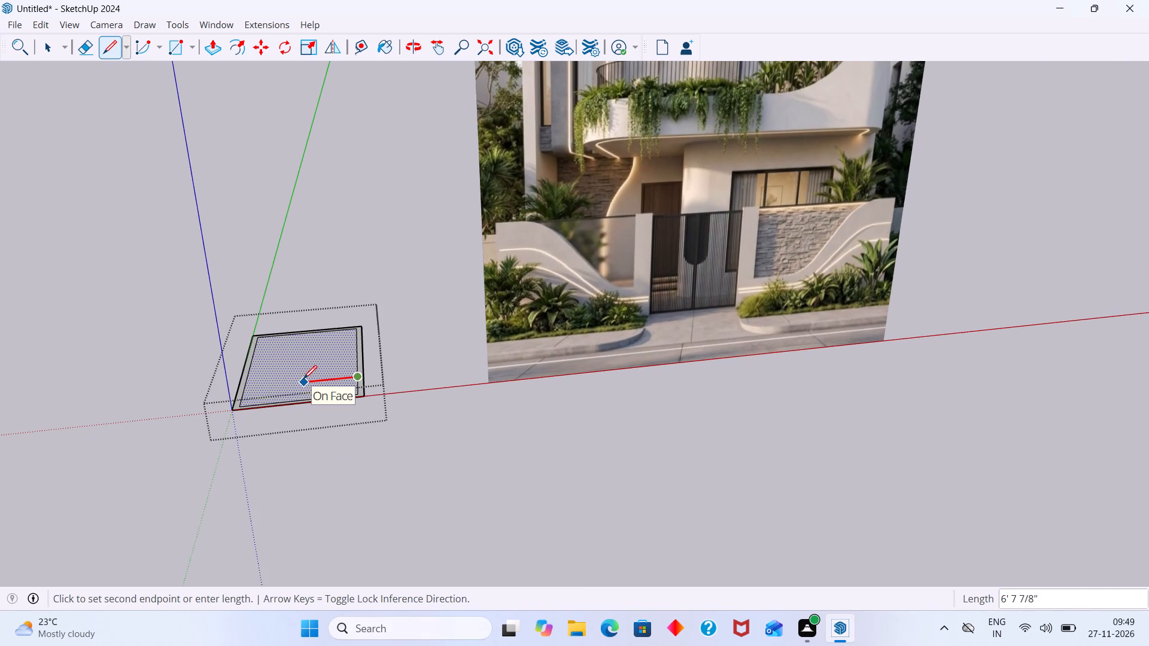
click(303, 379)
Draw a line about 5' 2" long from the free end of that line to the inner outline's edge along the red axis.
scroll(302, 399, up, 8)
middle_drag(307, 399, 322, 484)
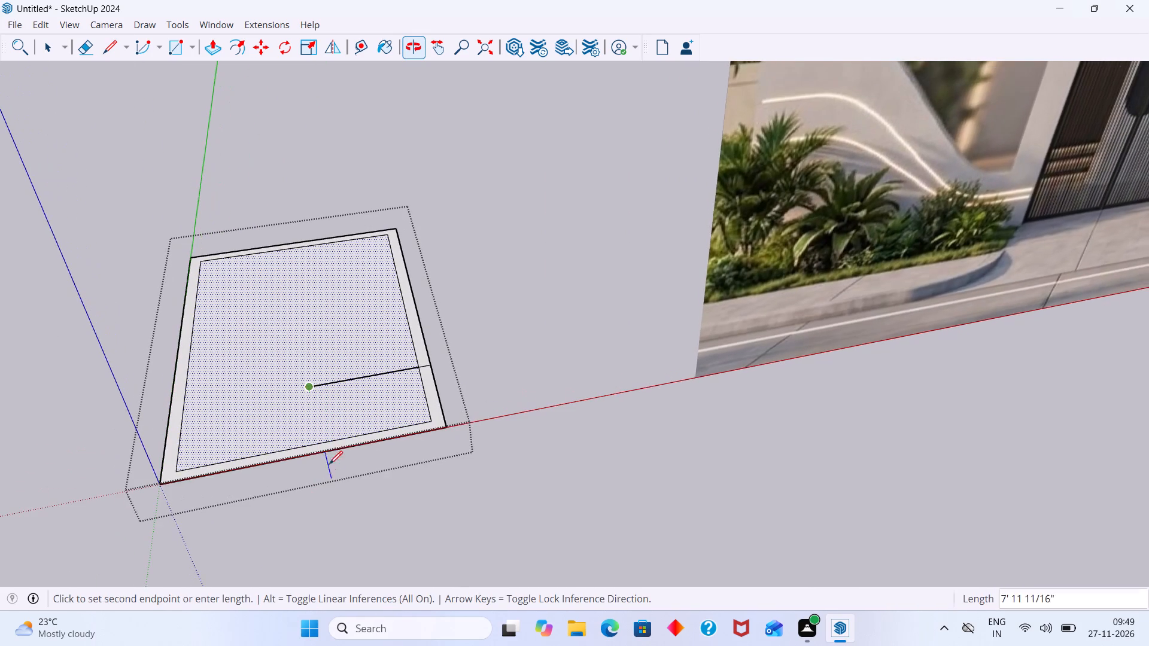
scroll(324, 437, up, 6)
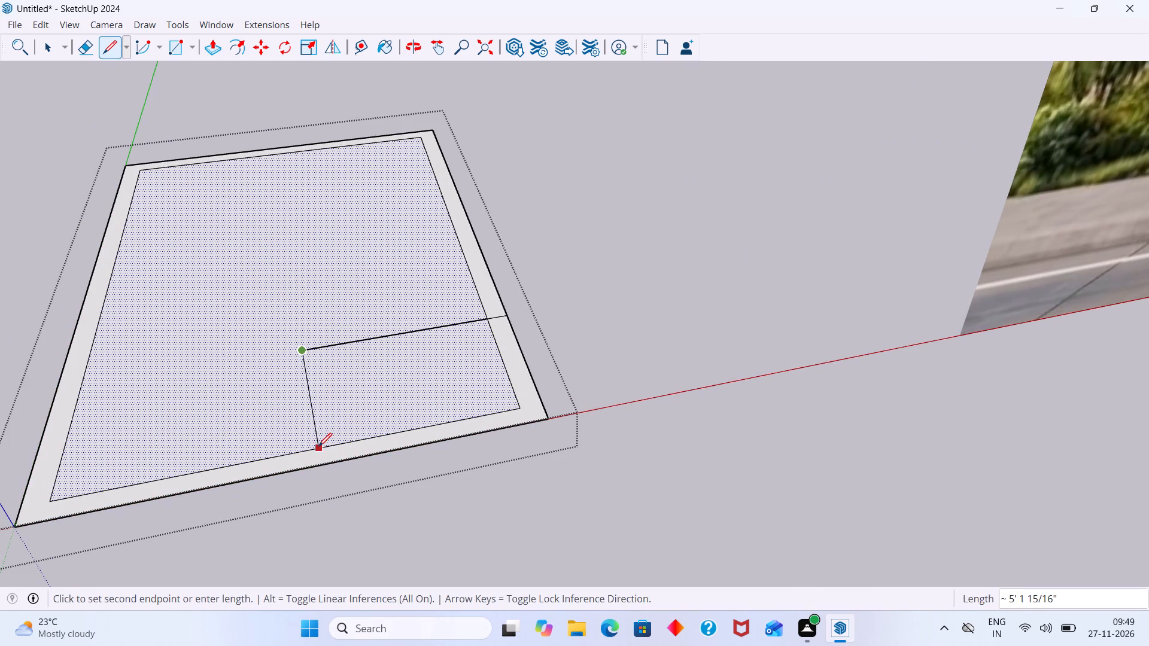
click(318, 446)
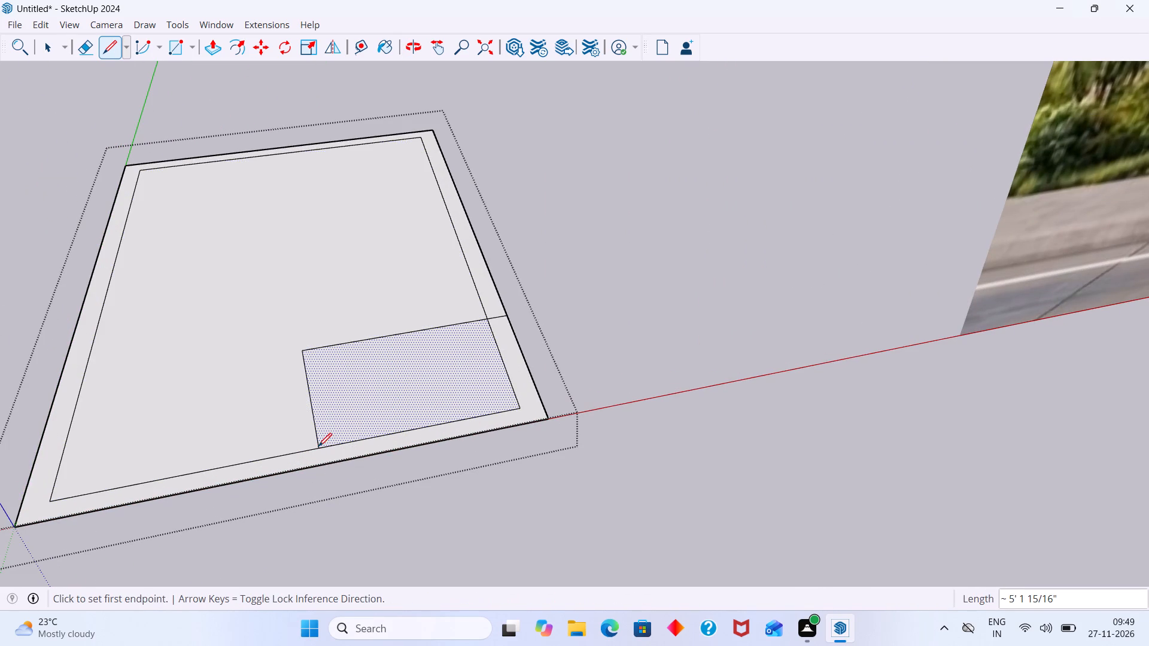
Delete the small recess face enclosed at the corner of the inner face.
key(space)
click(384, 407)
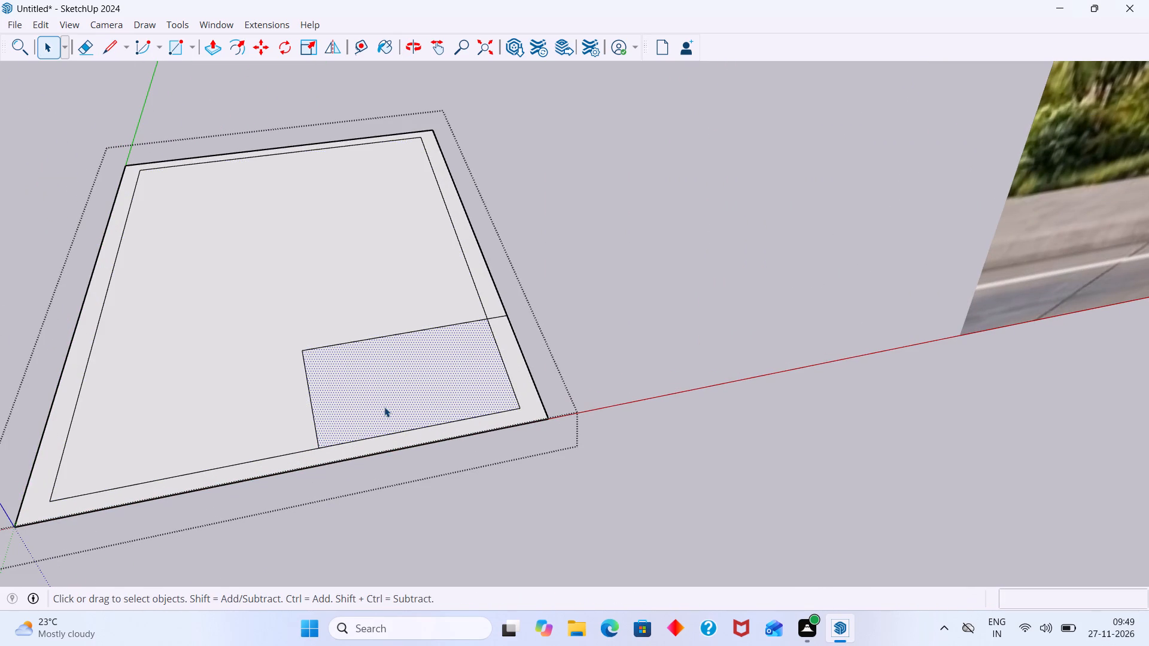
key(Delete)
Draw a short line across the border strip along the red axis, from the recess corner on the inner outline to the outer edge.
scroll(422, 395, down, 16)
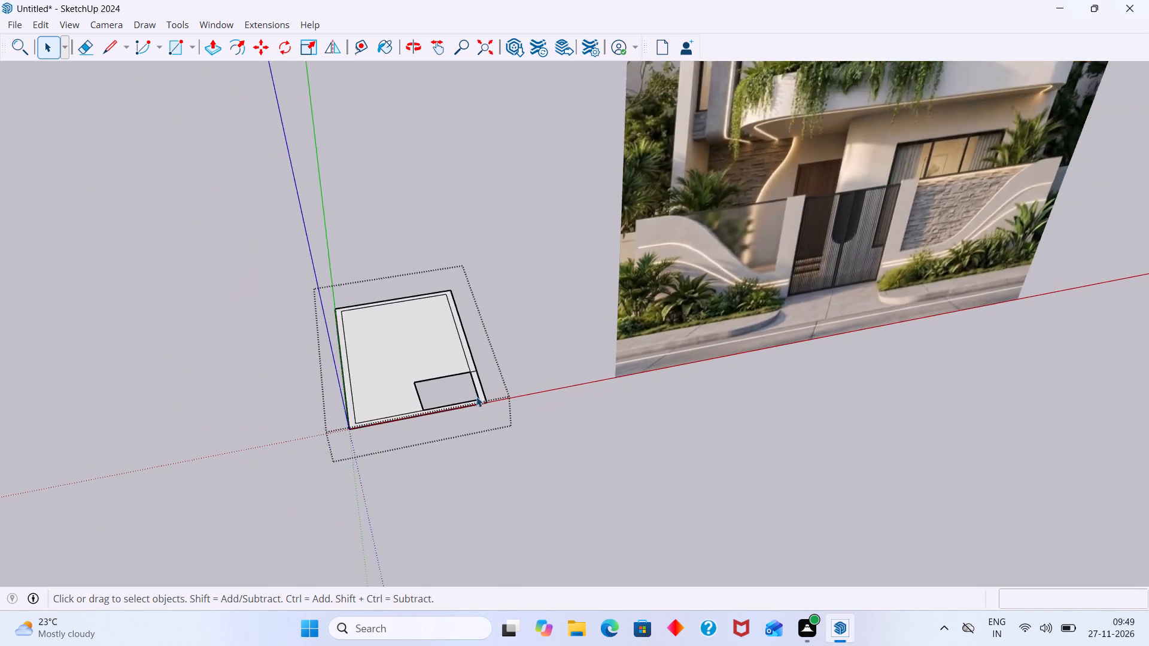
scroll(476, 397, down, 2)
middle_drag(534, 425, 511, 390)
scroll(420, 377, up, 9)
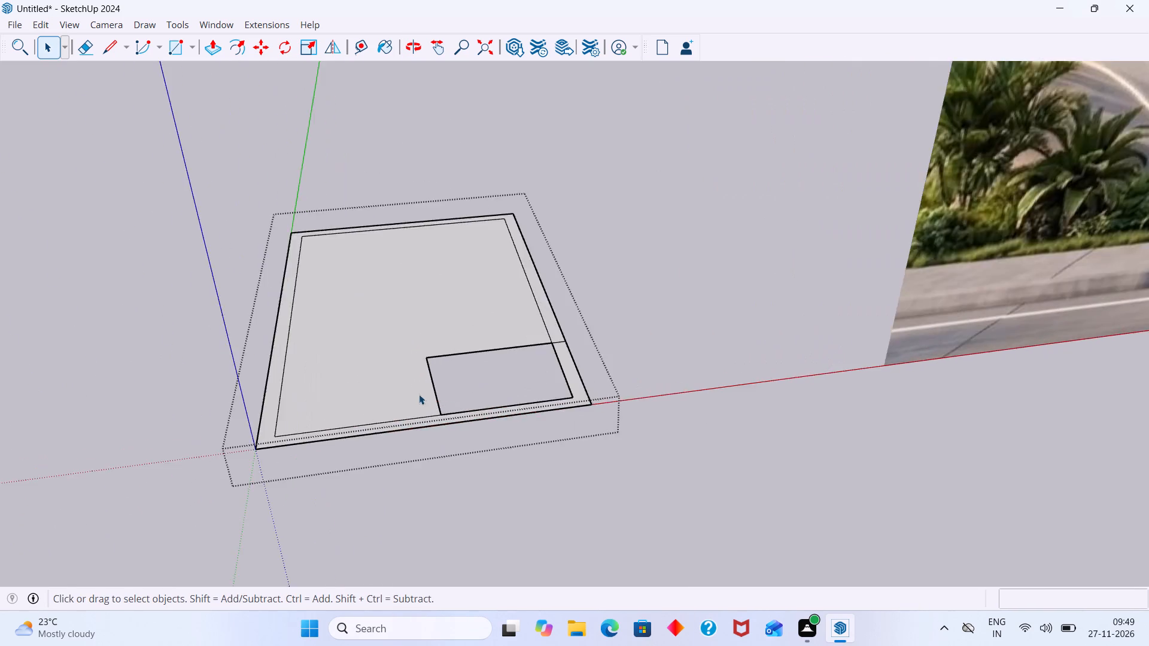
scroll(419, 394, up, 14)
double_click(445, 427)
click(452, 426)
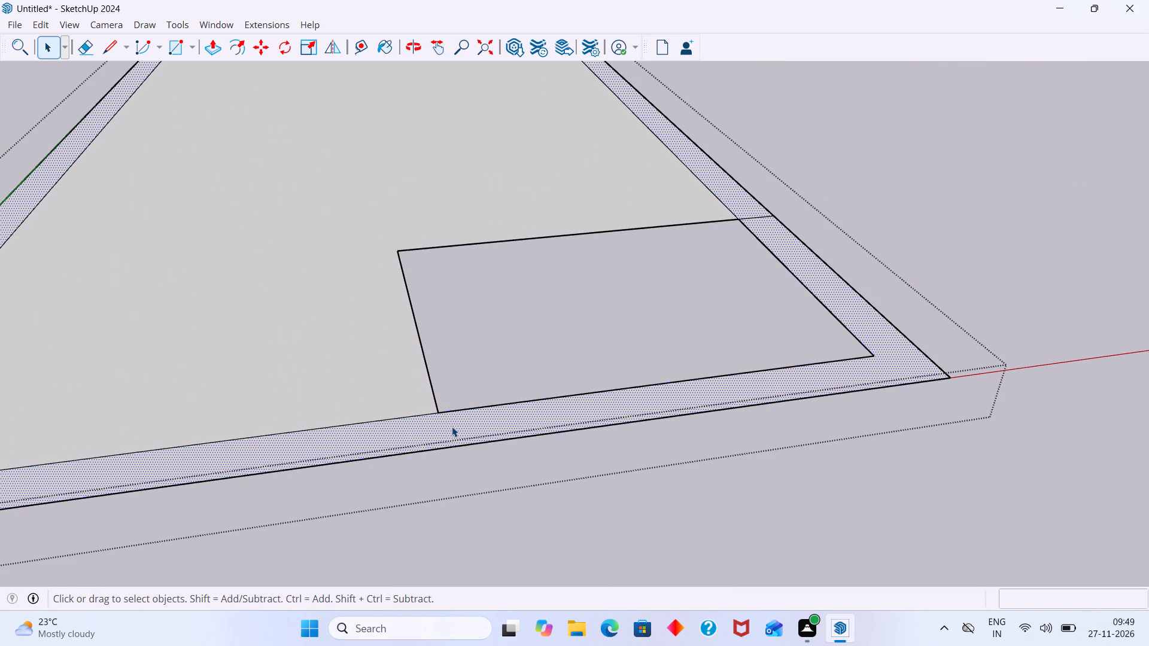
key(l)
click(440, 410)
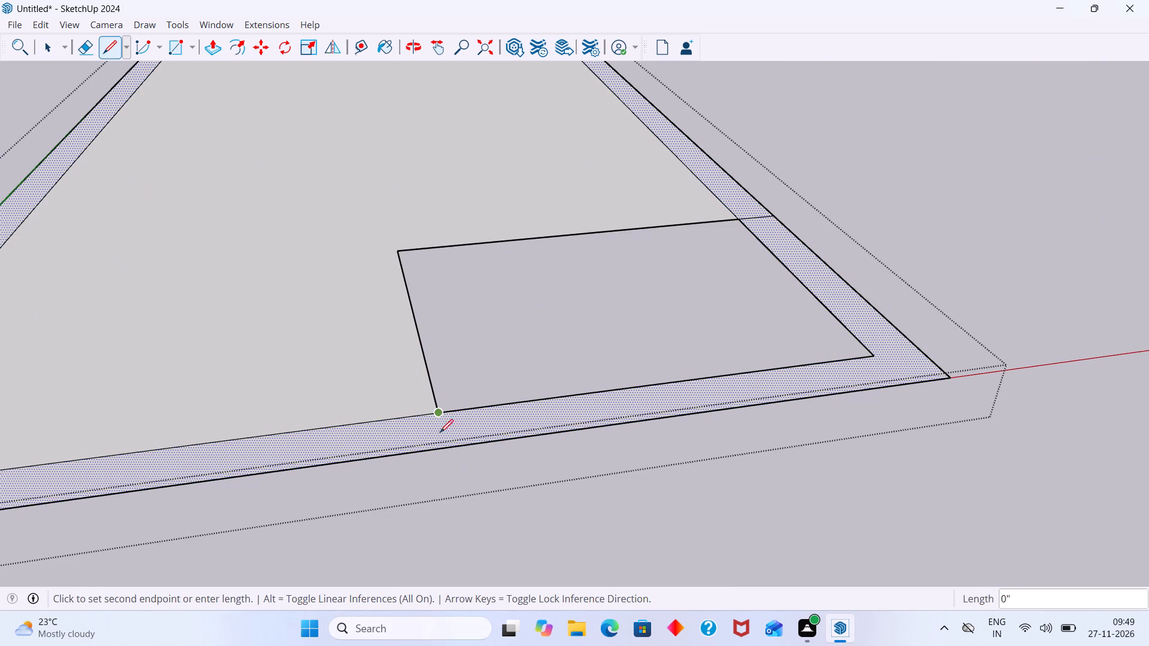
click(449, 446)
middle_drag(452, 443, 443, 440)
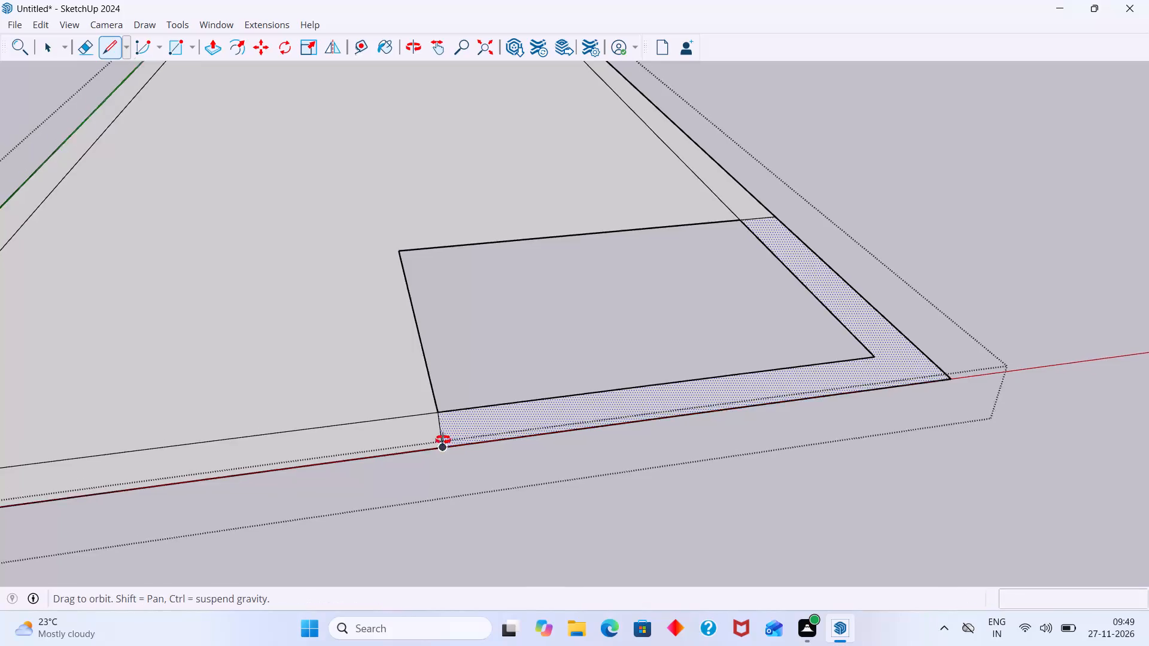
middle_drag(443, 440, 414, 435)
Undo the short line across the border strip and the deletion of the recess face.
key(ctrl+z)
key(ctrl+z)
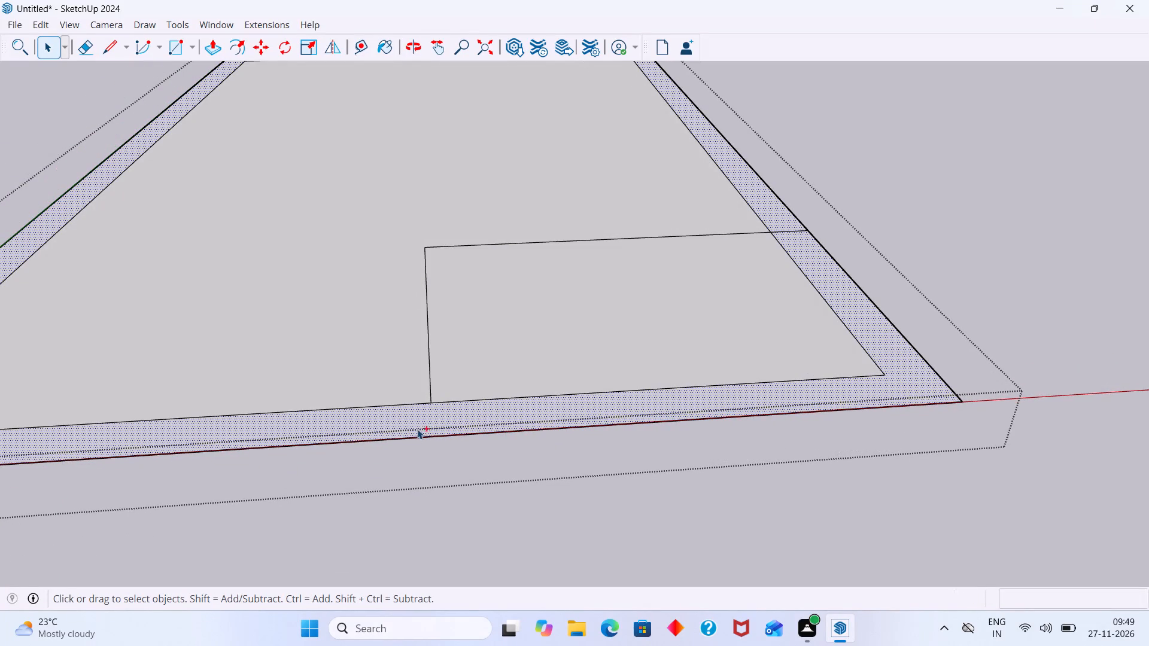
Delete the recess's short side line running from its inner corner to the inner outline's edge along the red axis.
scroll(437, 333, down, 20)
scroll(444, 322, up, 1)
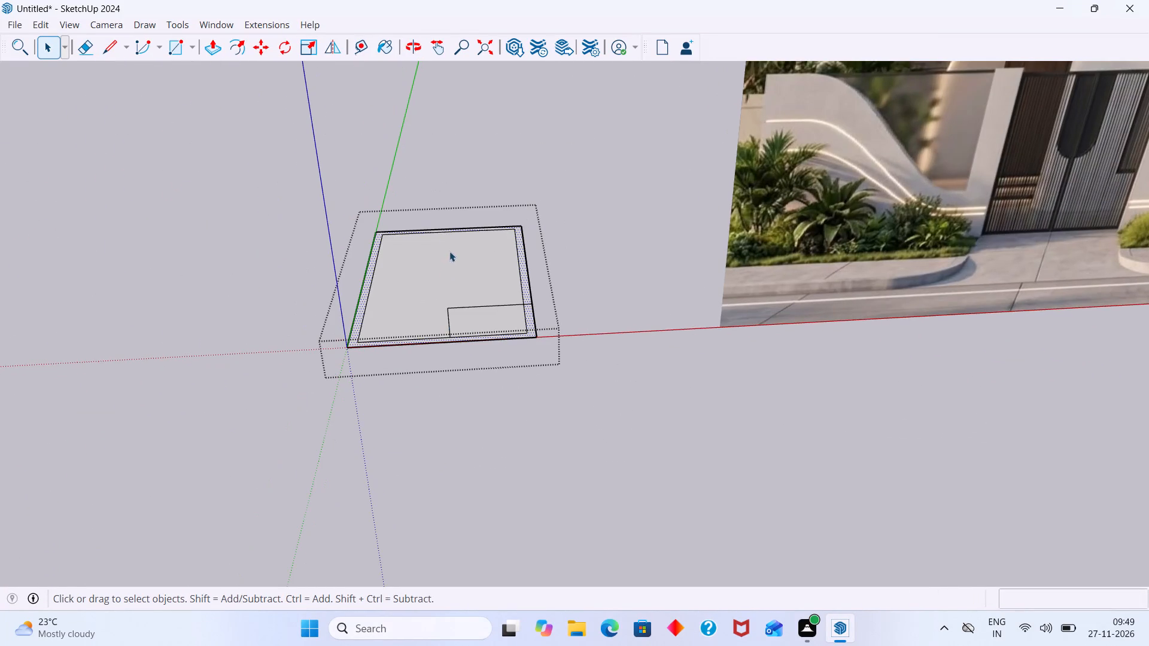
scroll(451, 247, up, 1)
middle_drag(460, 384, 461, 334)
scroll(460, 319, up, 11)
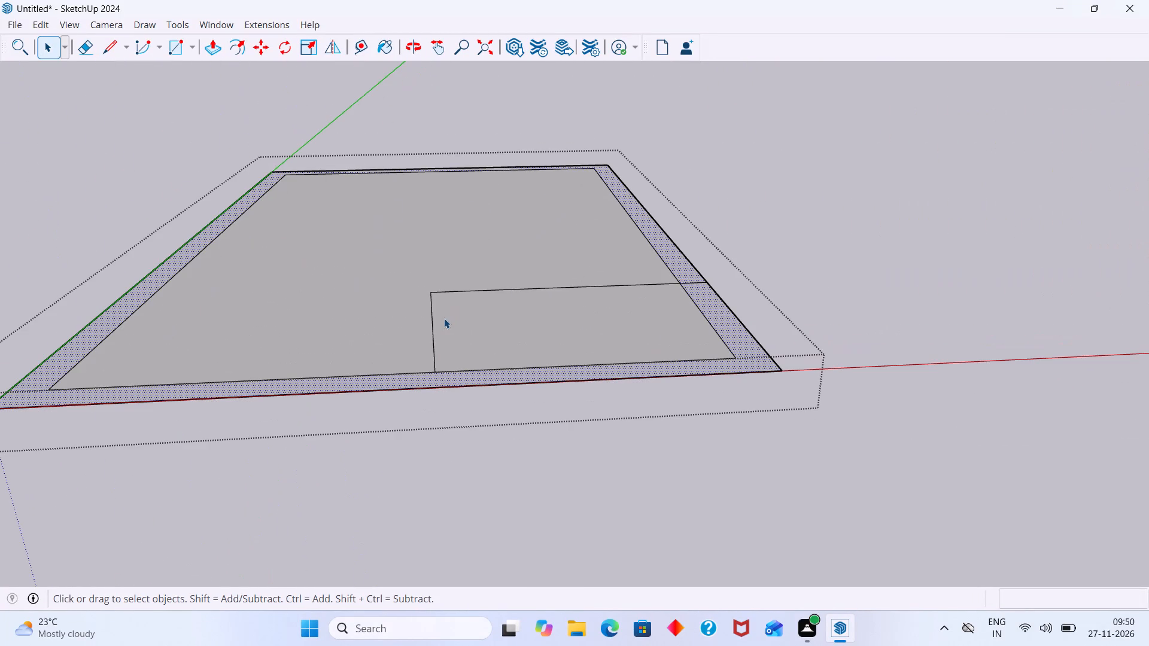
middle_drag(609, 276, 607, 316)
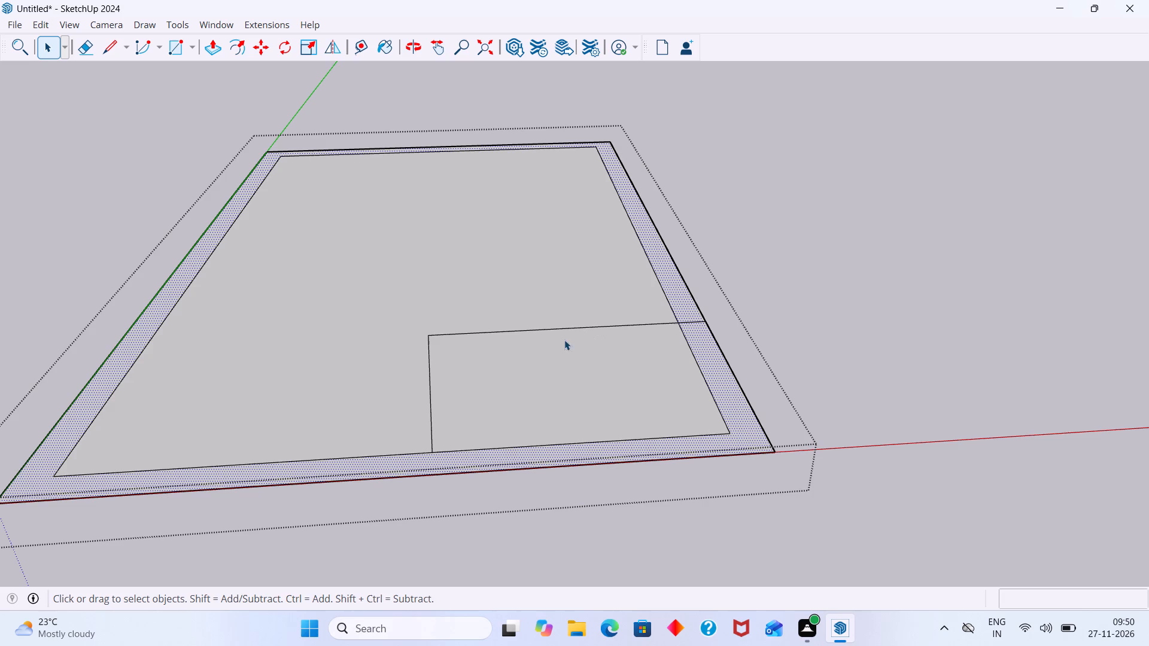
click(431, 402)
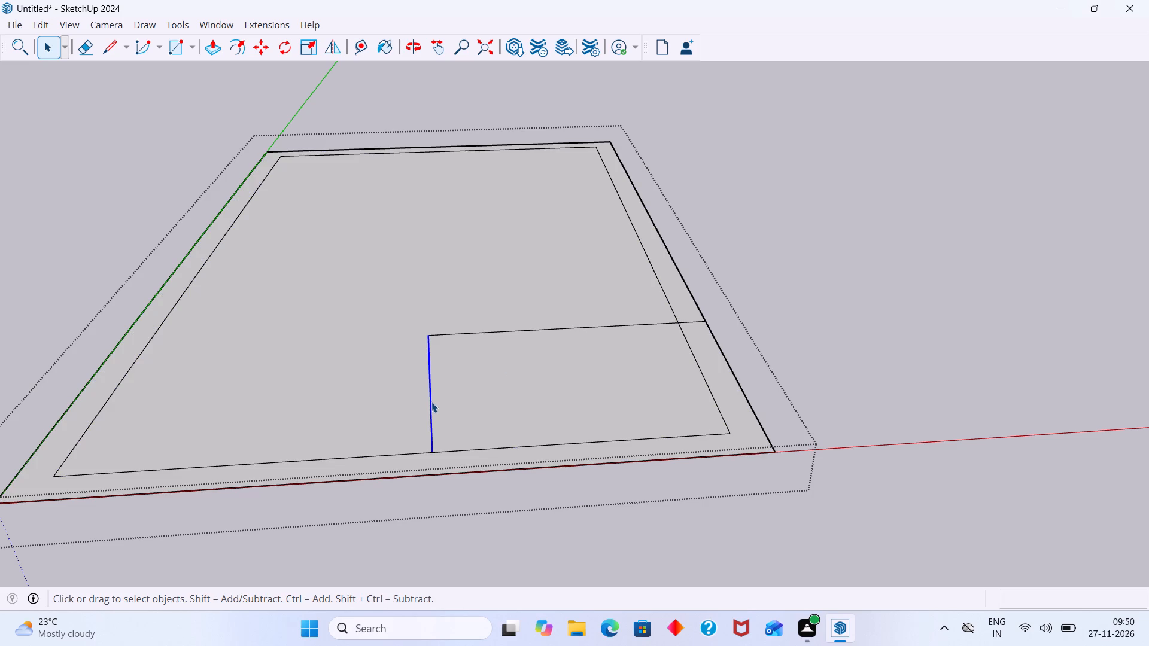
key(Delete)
Draw a line about 5' 2" long parallel to the green axis, from the recess line's free end to the inner outline's red-axis edge.
key(l)
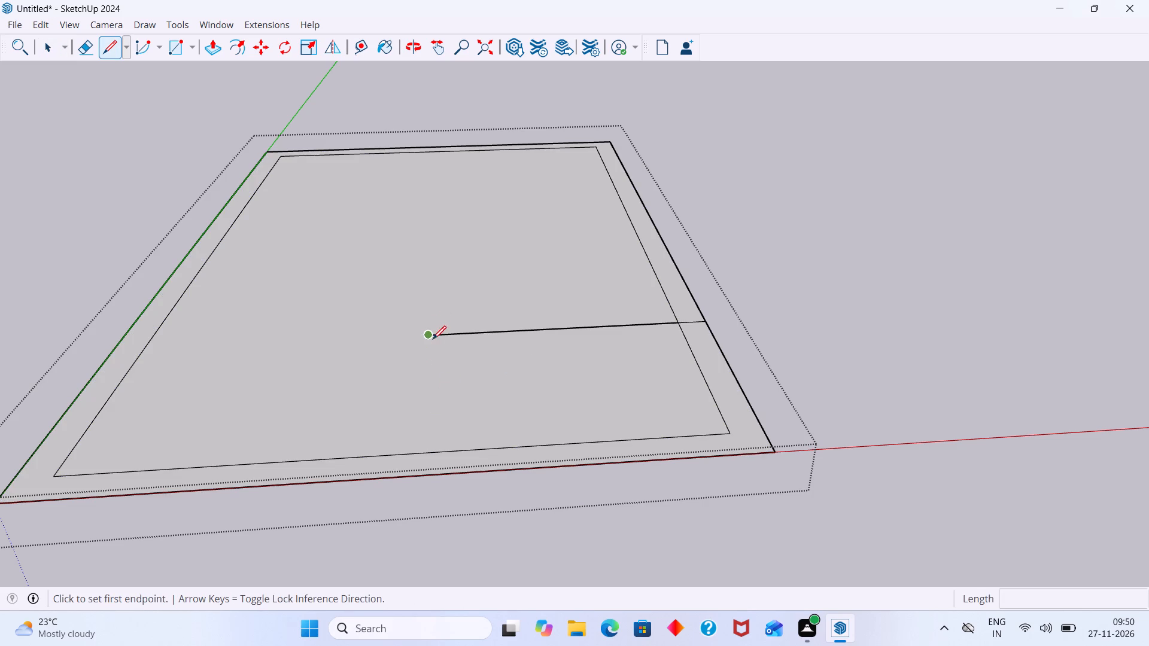
key(space)
click(427, 366)
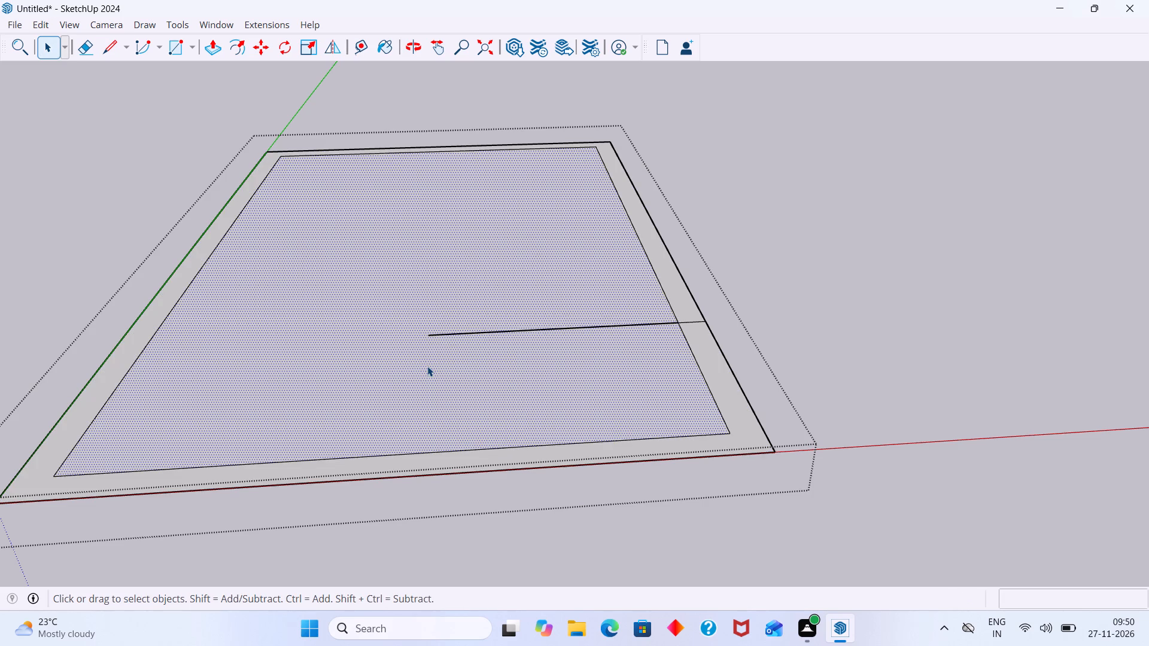
key(l)
click(425, 333)
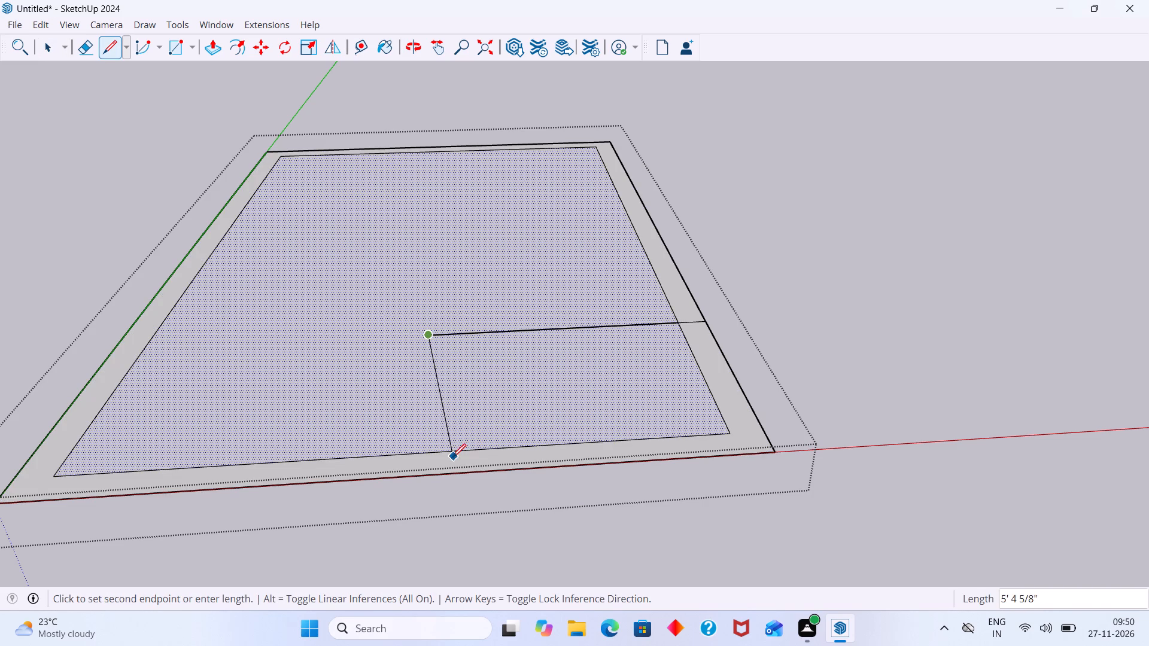
key(Up)
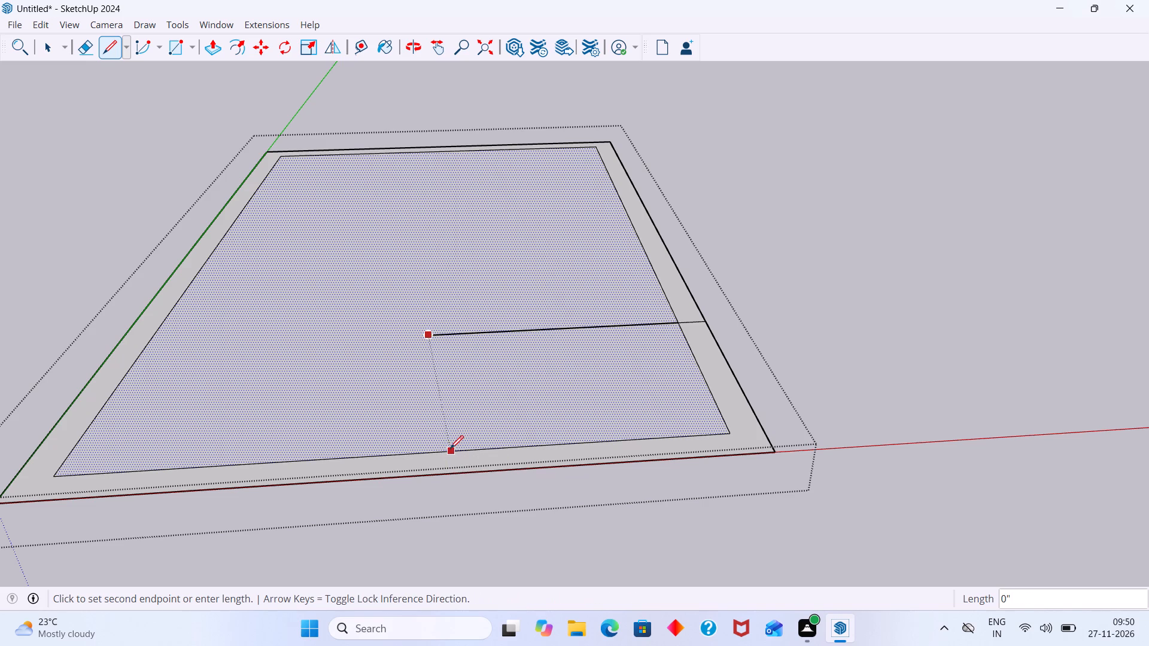
key(Up)
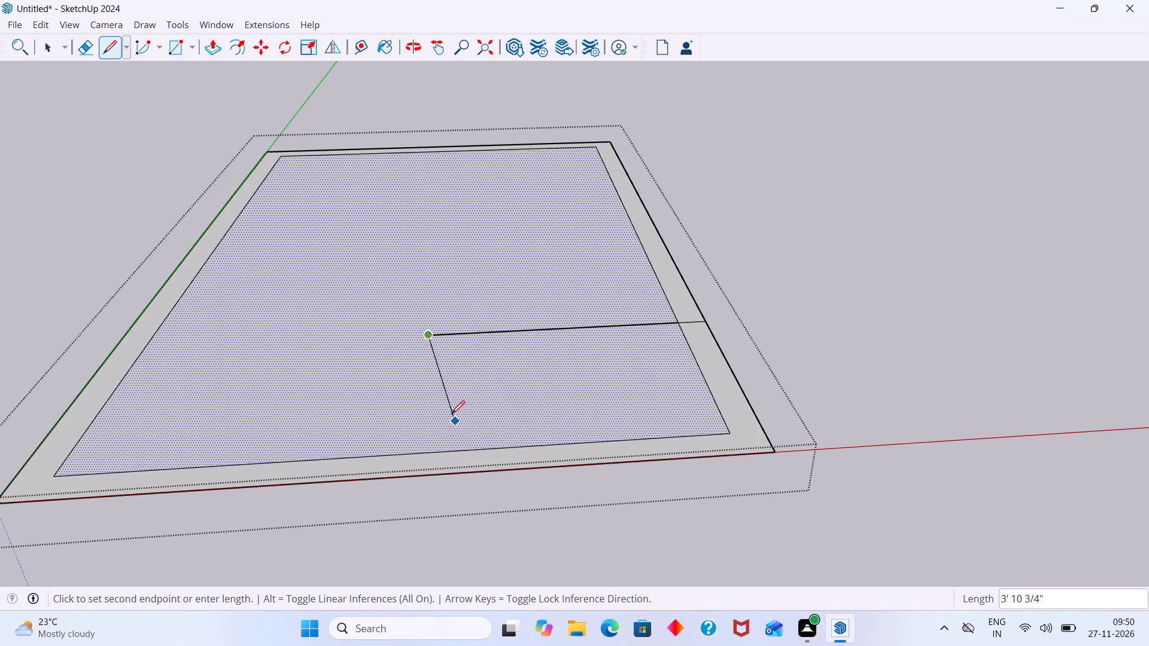
key(Left)
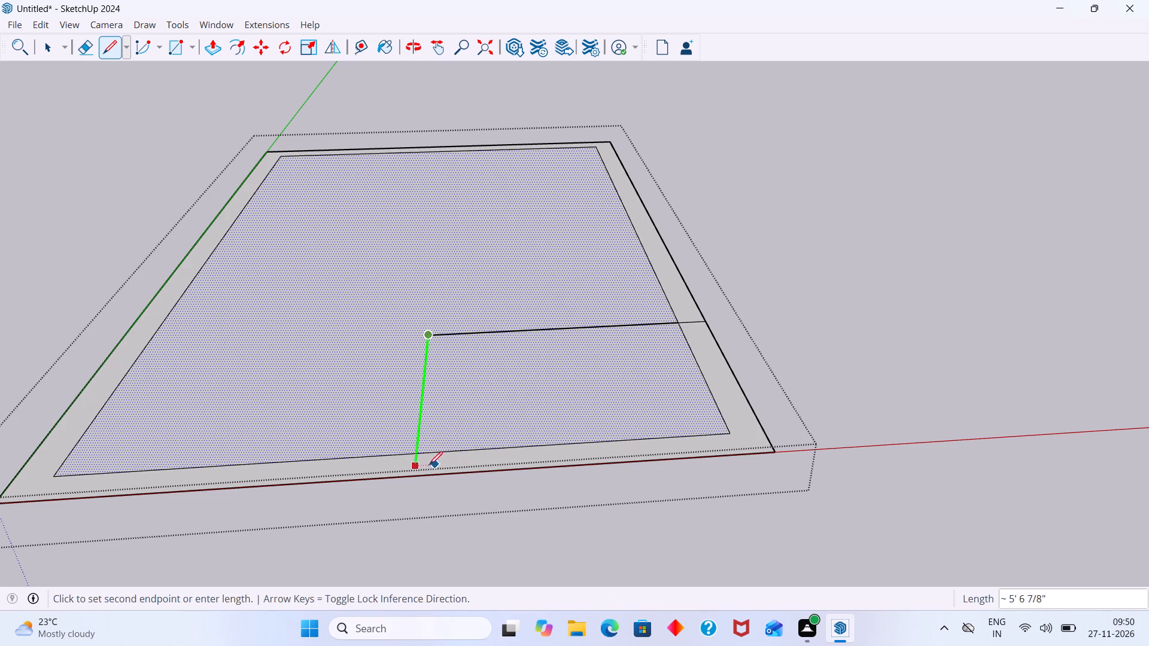
middle_drag(437, 449, 435, 358)
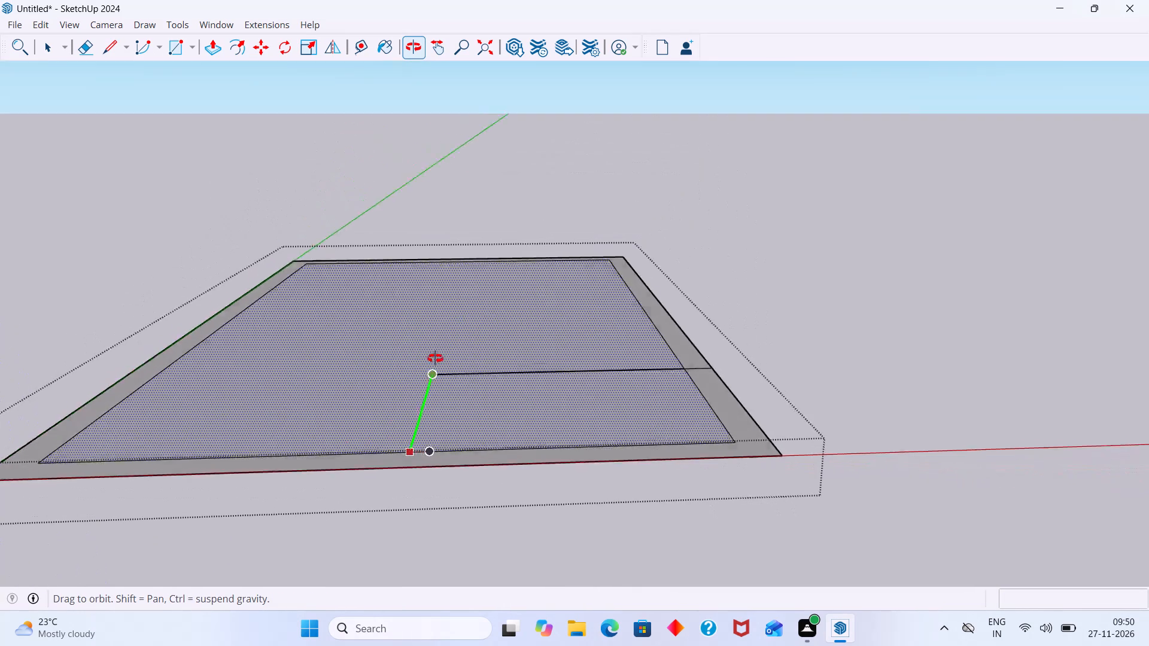
middle_drag(435, 358, 440, 349)
scroll(415, 447, up, 8)
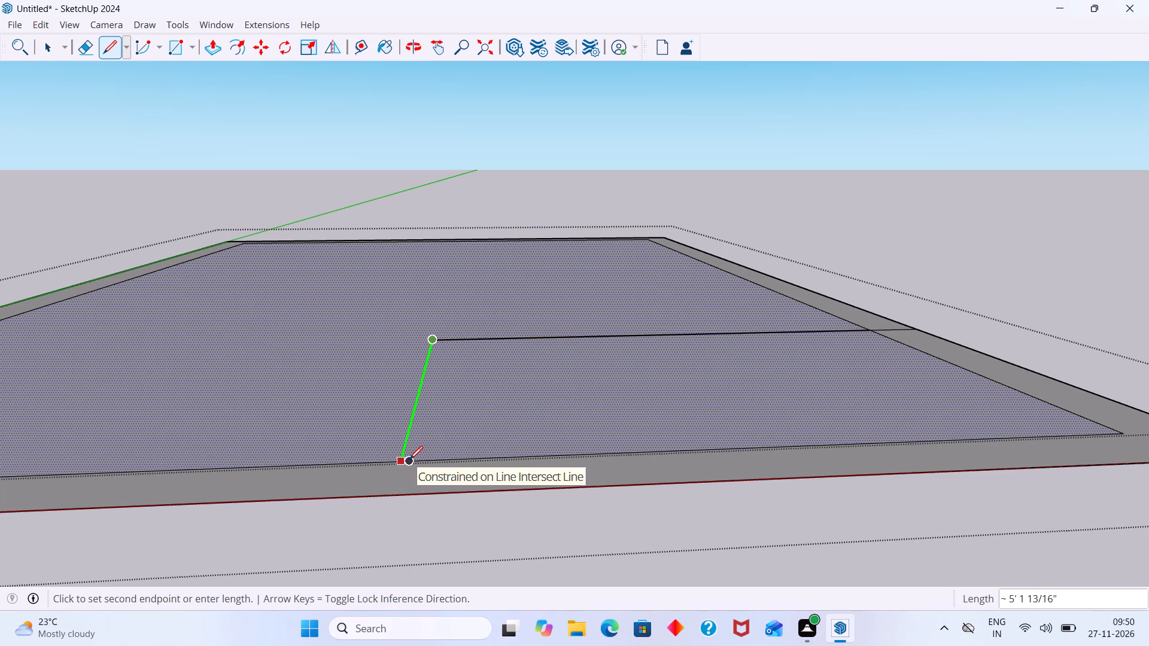
click(400, 461)
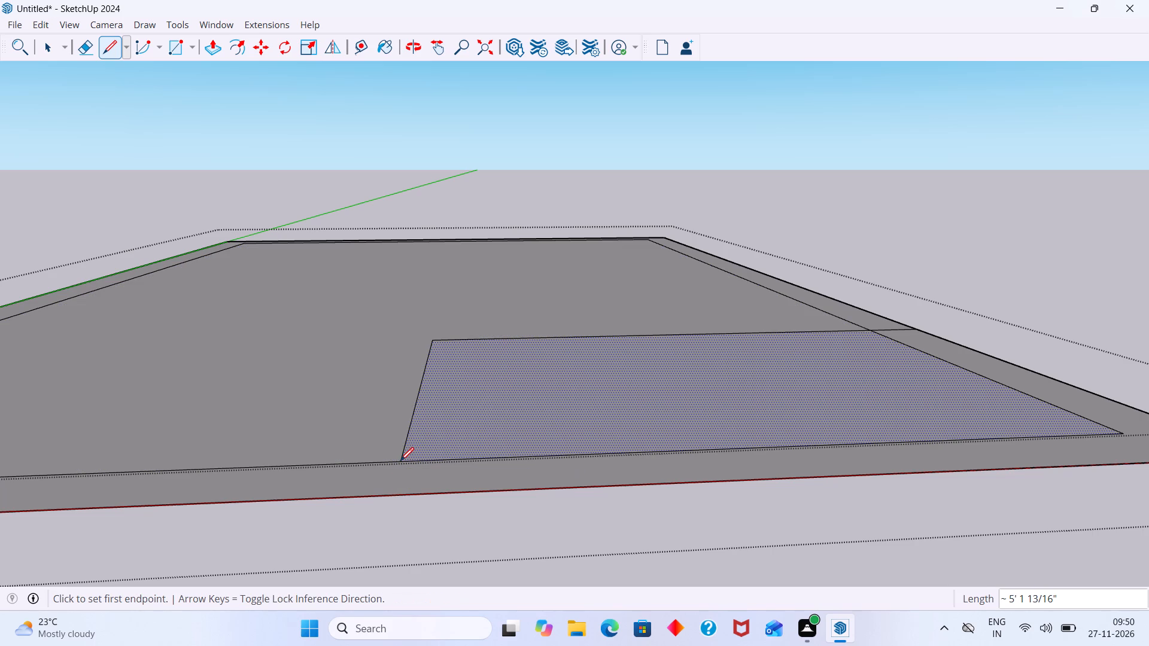
key(space)
scroll(504, 408, down, 14)
middle_drag(549, 434, 525, 564)
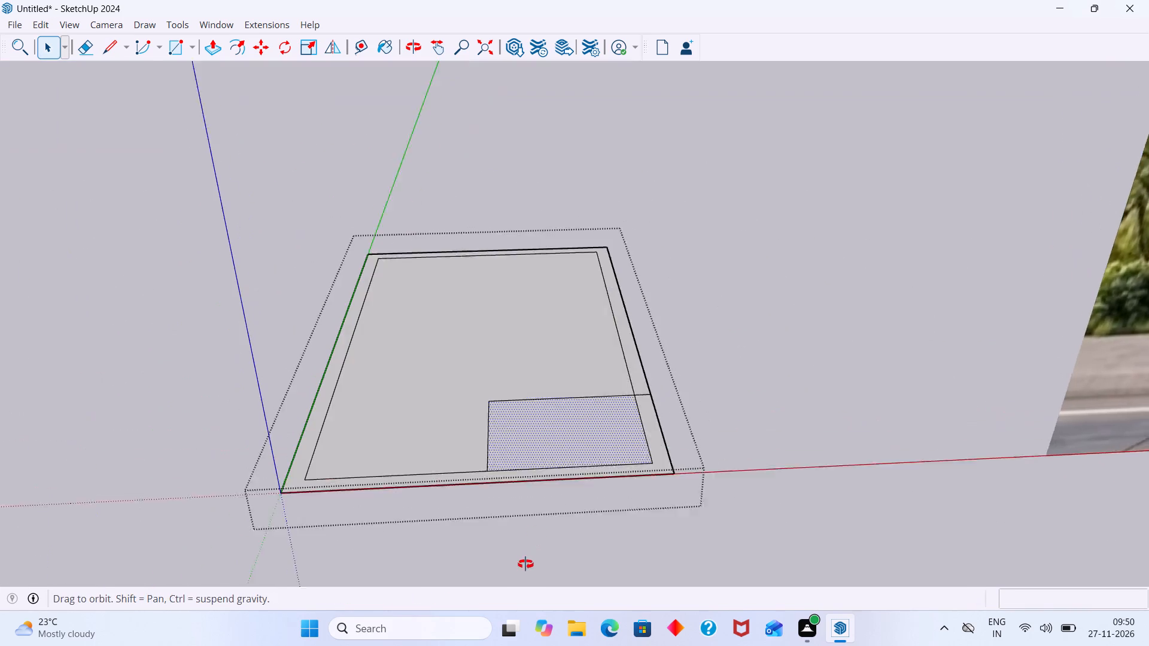
middle_drag(525, 564, 525, 565)
scroll(525, 482, up, 3)
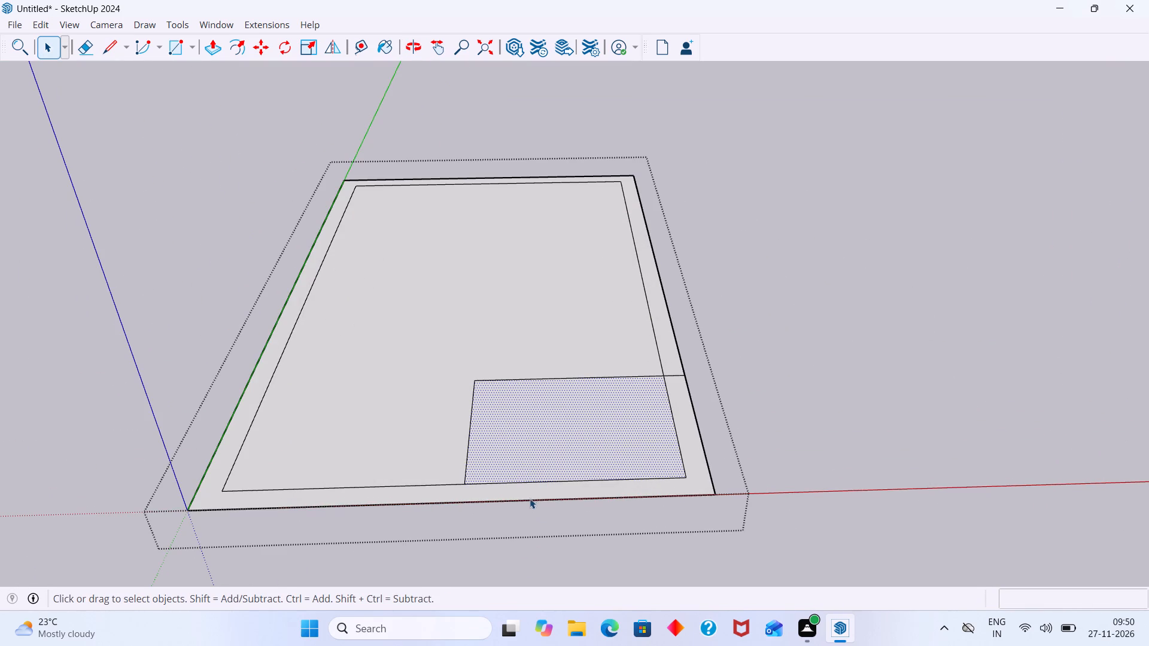
Draw a 9" line parallel to the green axis across the border strip, continuing the recess's side line to the outer edge.
scroll(507, 516, up, 1)
scroll(622, 390, up, 9)
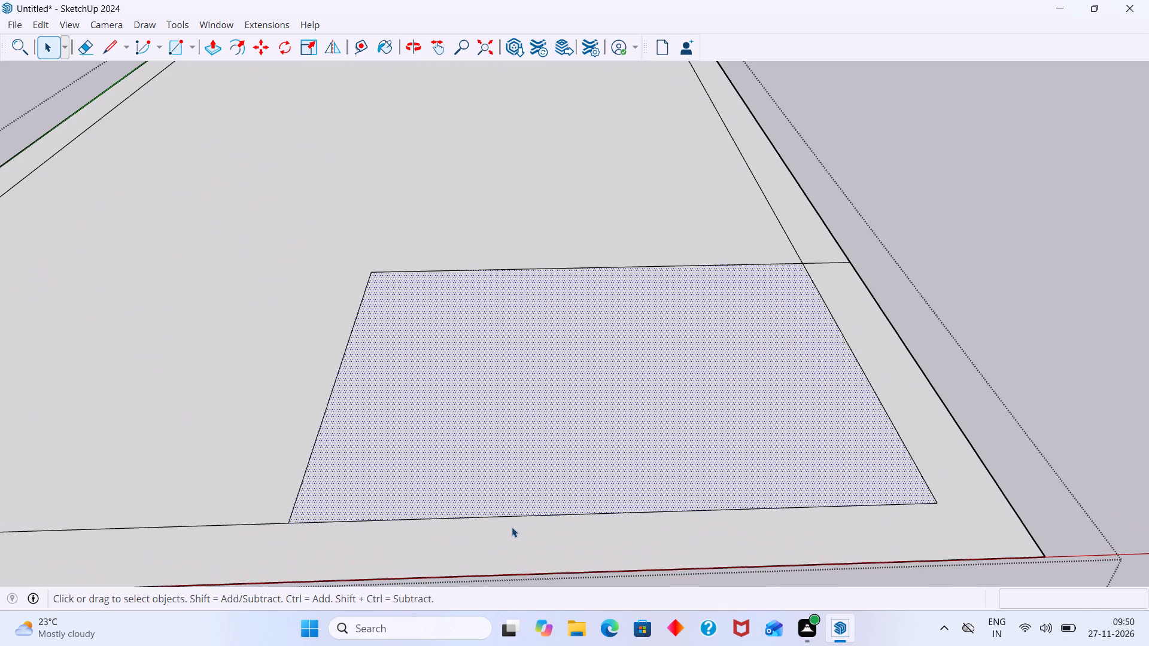
click(511, 529)
scroll(515, 526, down, 11)
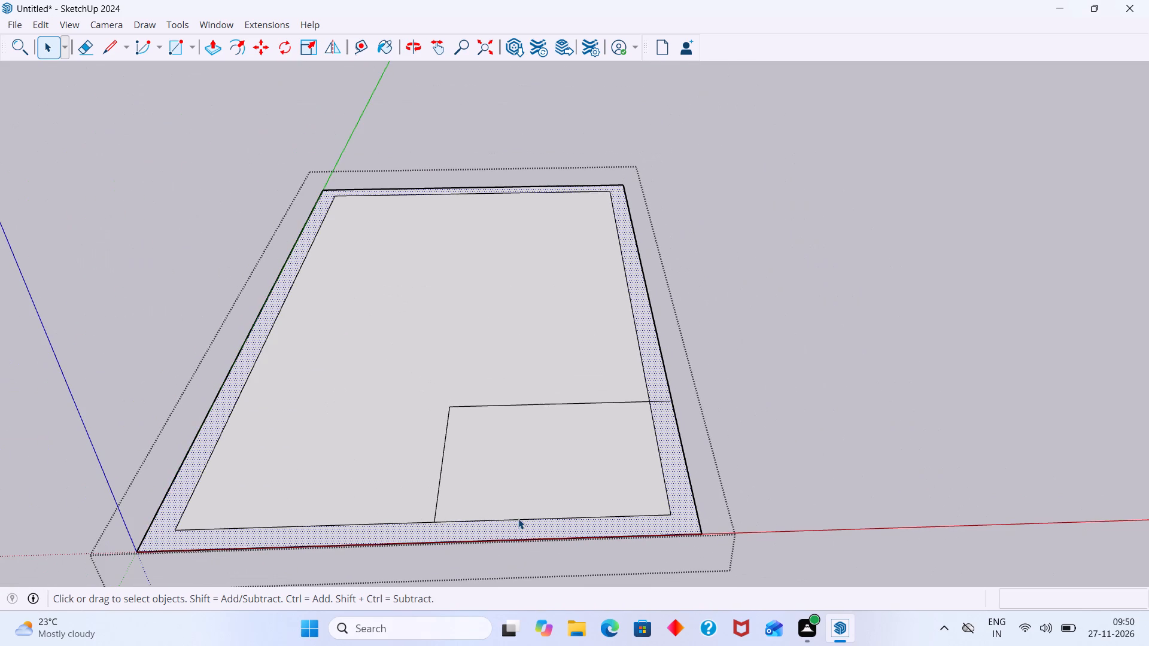
scroll(538, 492, down, 1)
middle_drag(501, 481, 475, 437)
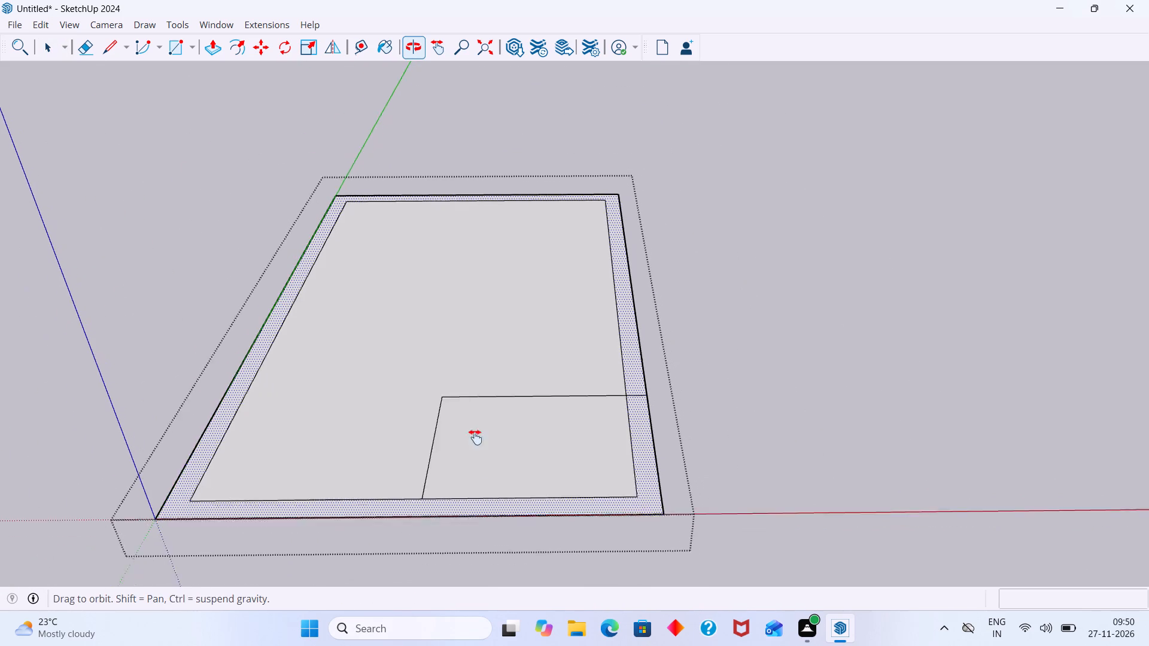
middle_drag(475, 437, 475, 427)
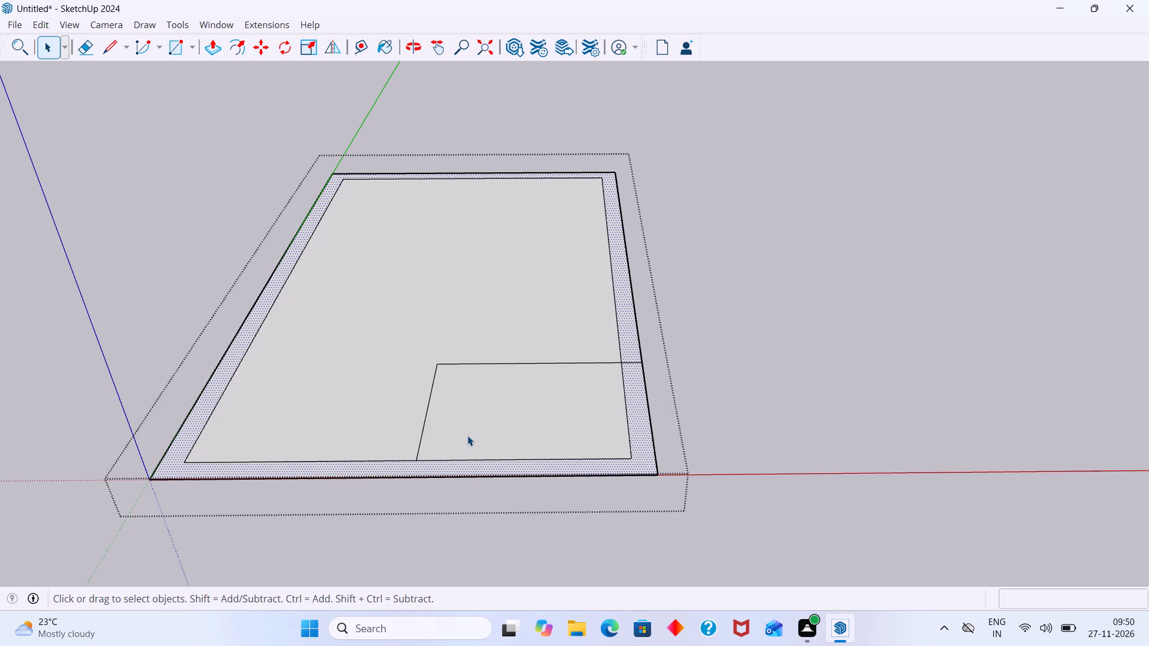
key(l)
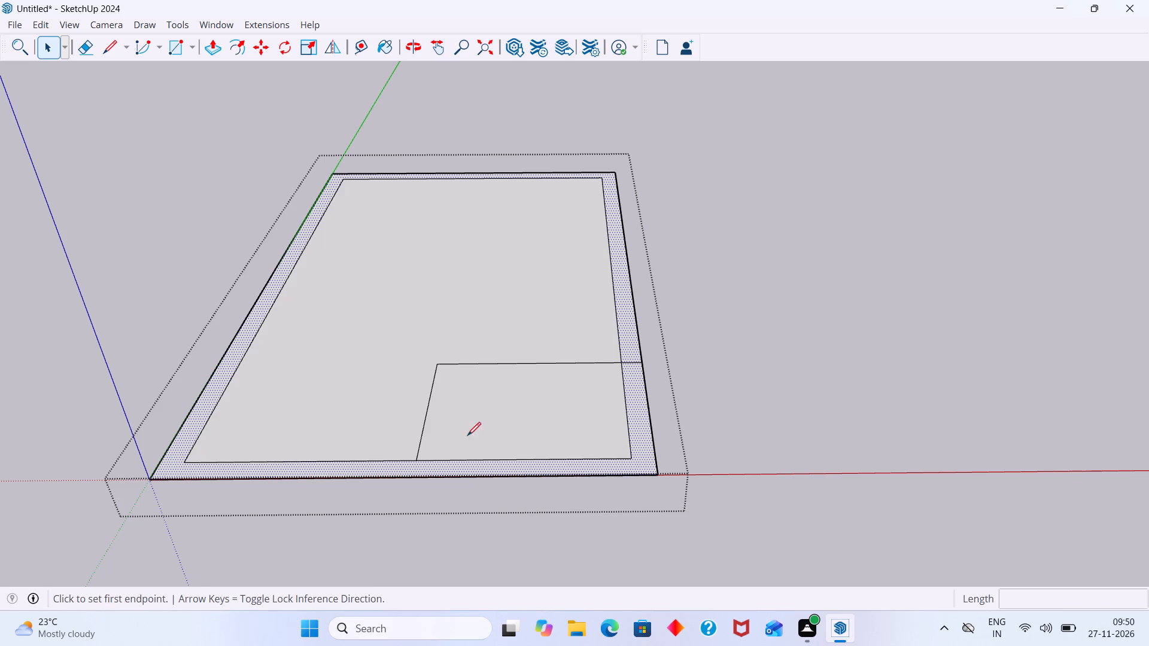
click(418, 459)
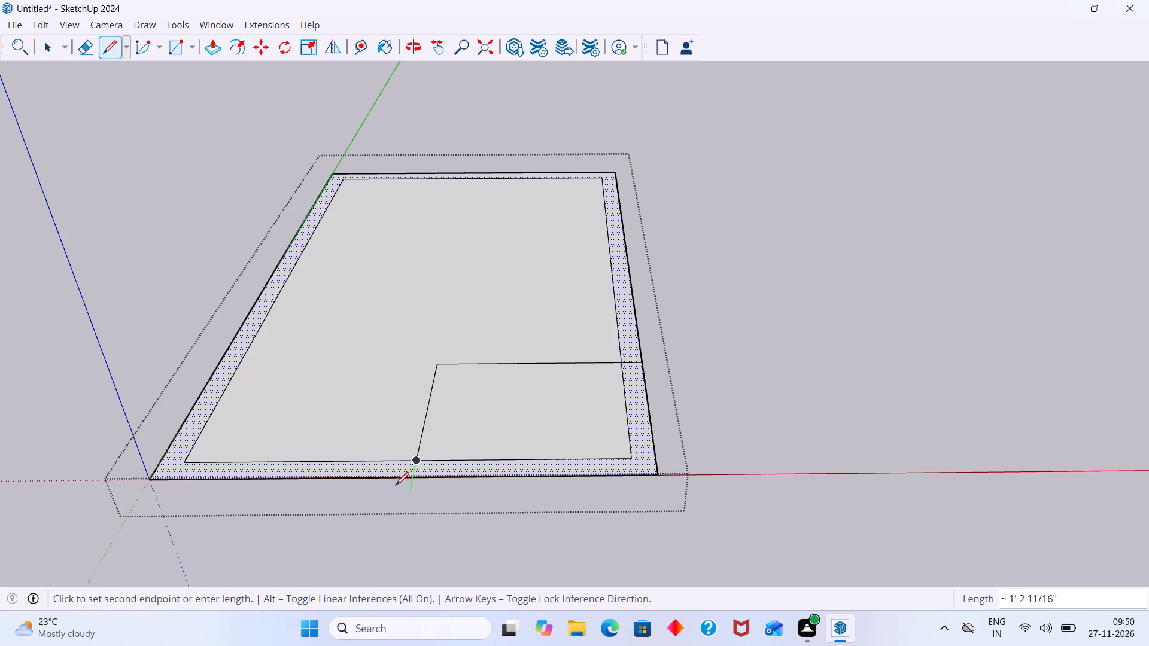
scroll(396, 485, up, 15)
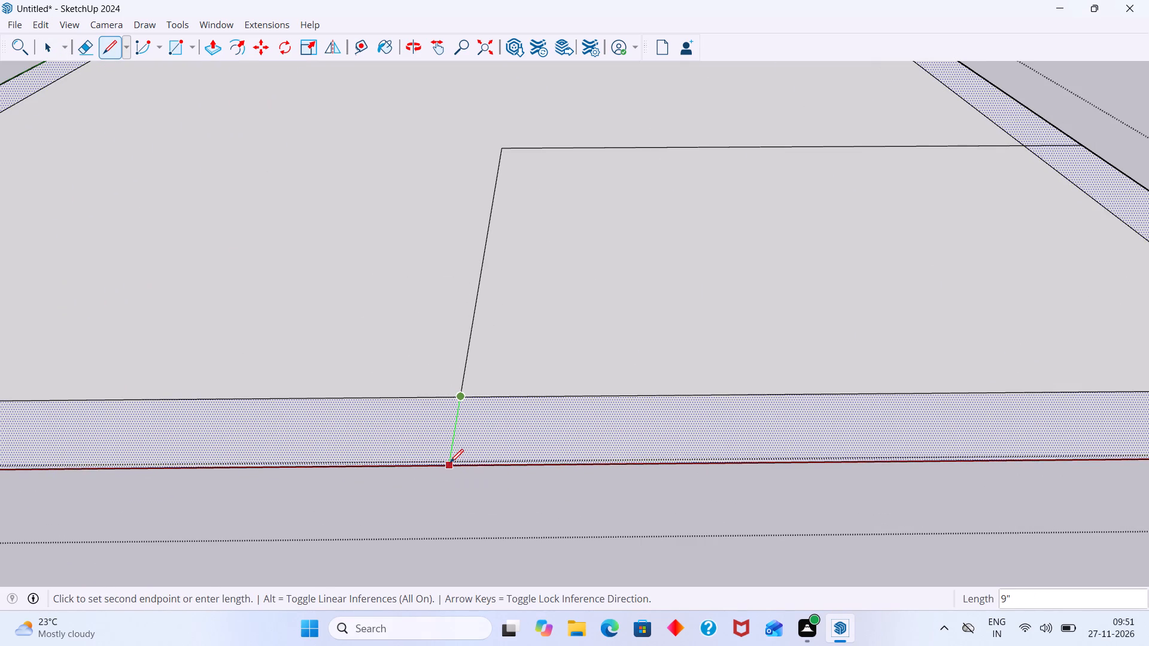
double_click(450, 462)
key(space)
scroll(579, 453, down, 2)
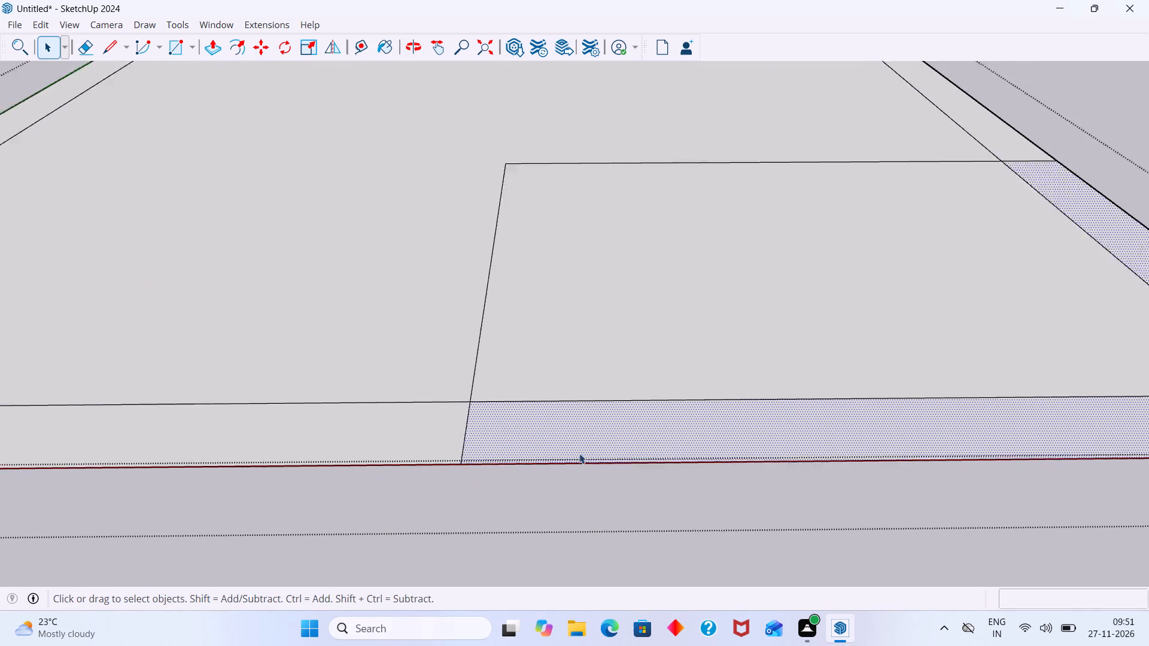
scroll(579, 453, down, 17)
middle_drag(586, 441, 569, 423)
click(851, 324)
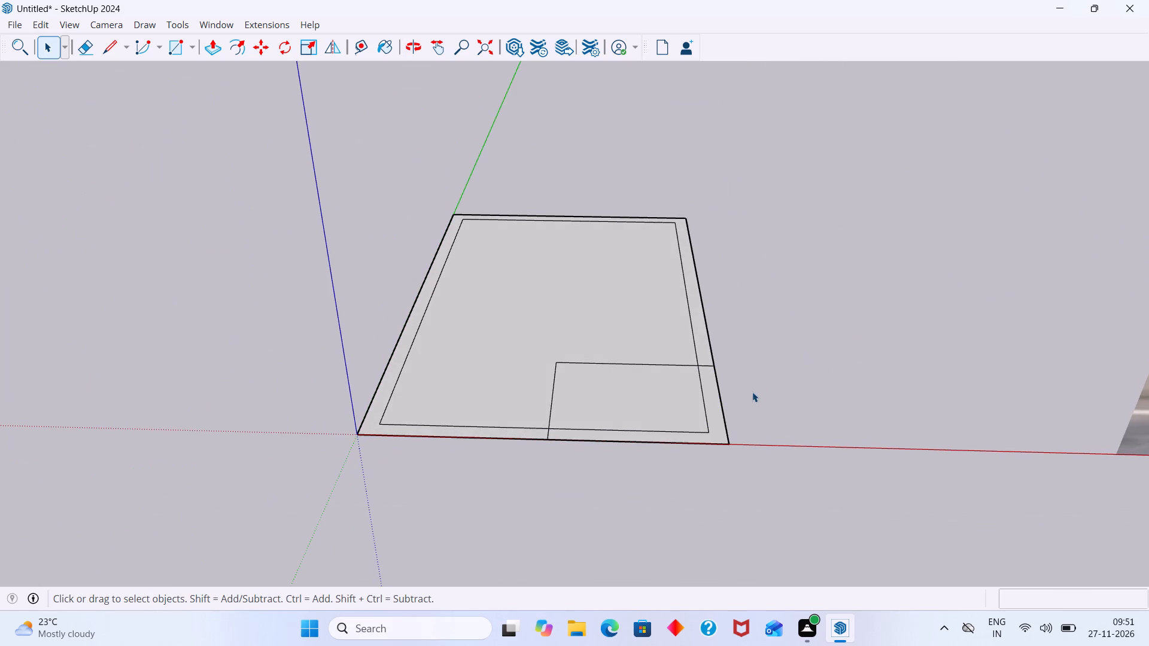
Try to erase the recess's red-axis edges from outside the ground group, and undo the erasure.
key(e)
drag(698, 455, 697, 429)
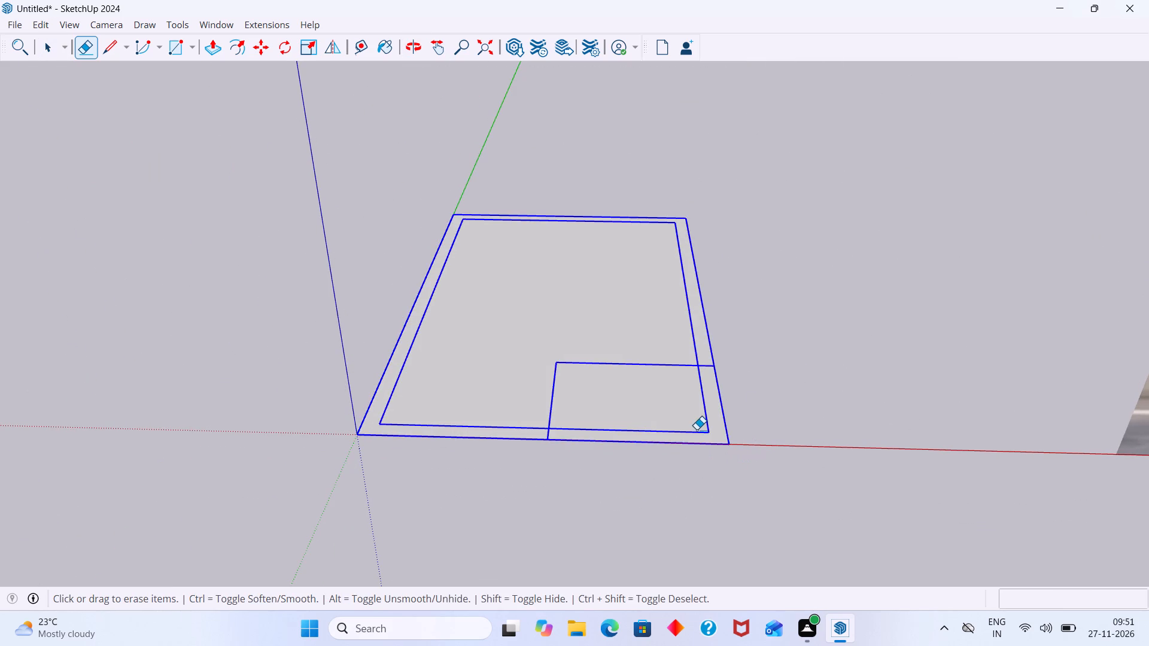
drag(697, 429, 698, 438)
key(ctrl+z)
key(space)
Inside the ground group, erase the outer and inner outline segments that enclose the front recess corner.
click(697, 431)
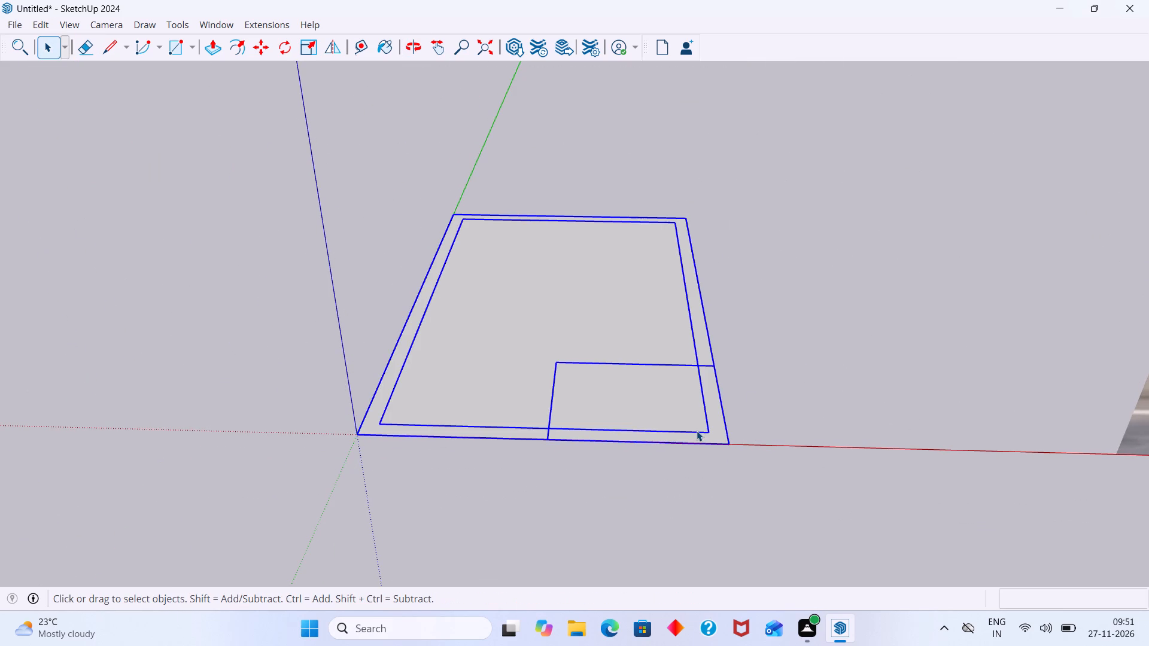
double_click(695, 431)
click(695, 434)
double_click(698, 450)
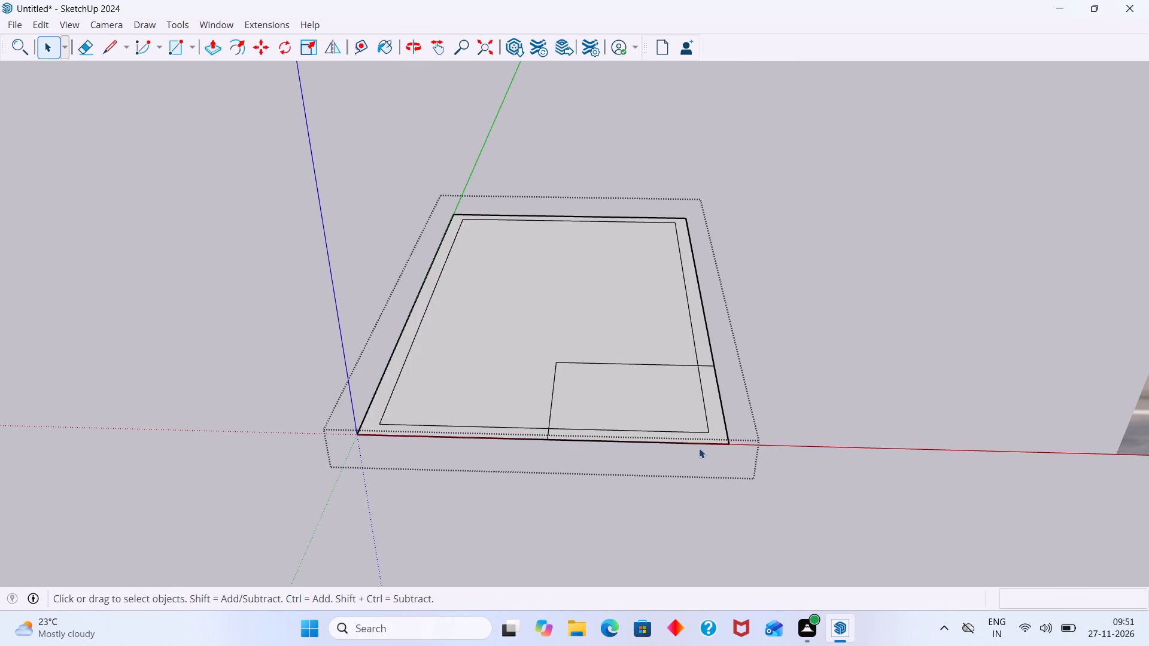
click(697, 445)
key(e)
drag(691, 452, 690, 434)
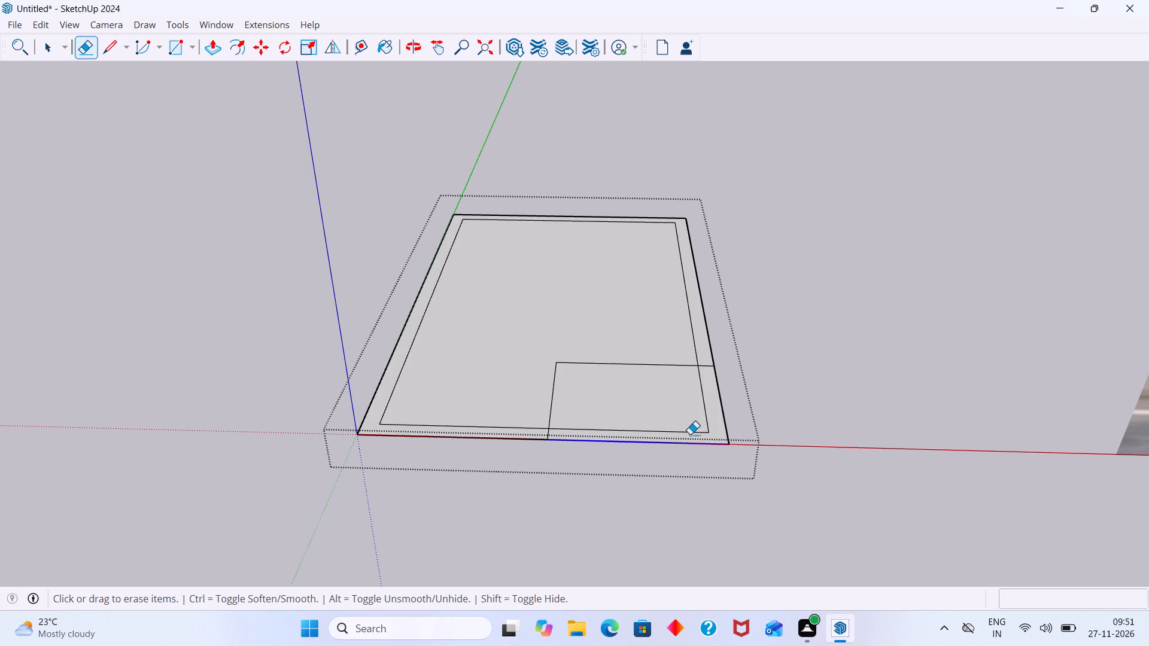
drag(690, 434, 690, 420)
drag(753, 418, 691, 416)
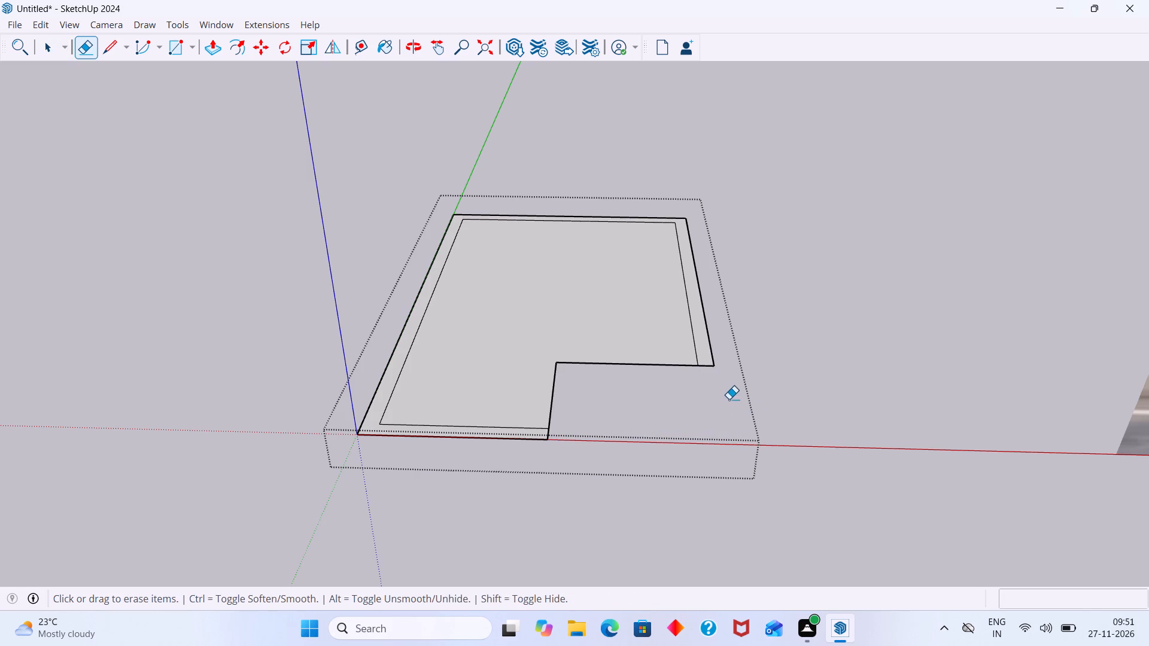
Erase the four remaining inner outline lines from the L-shaped ground face.
scroll(468, 455, up, 7)
click(524, 400)
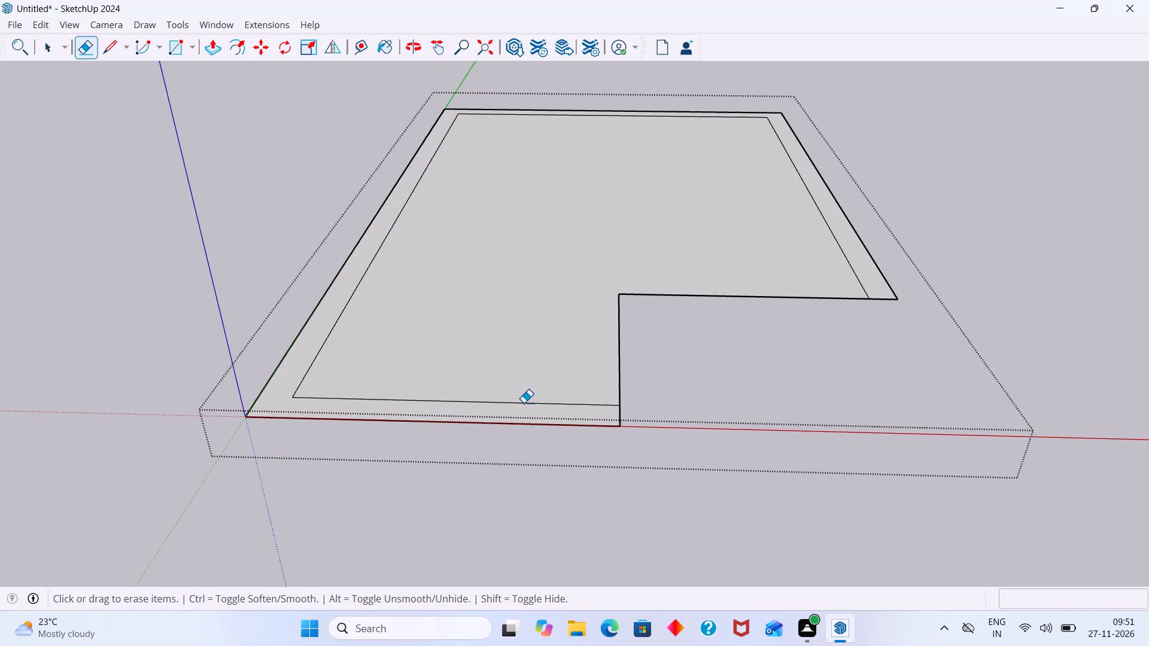
click(524, 403)
drag(320, 368, 314, 366)
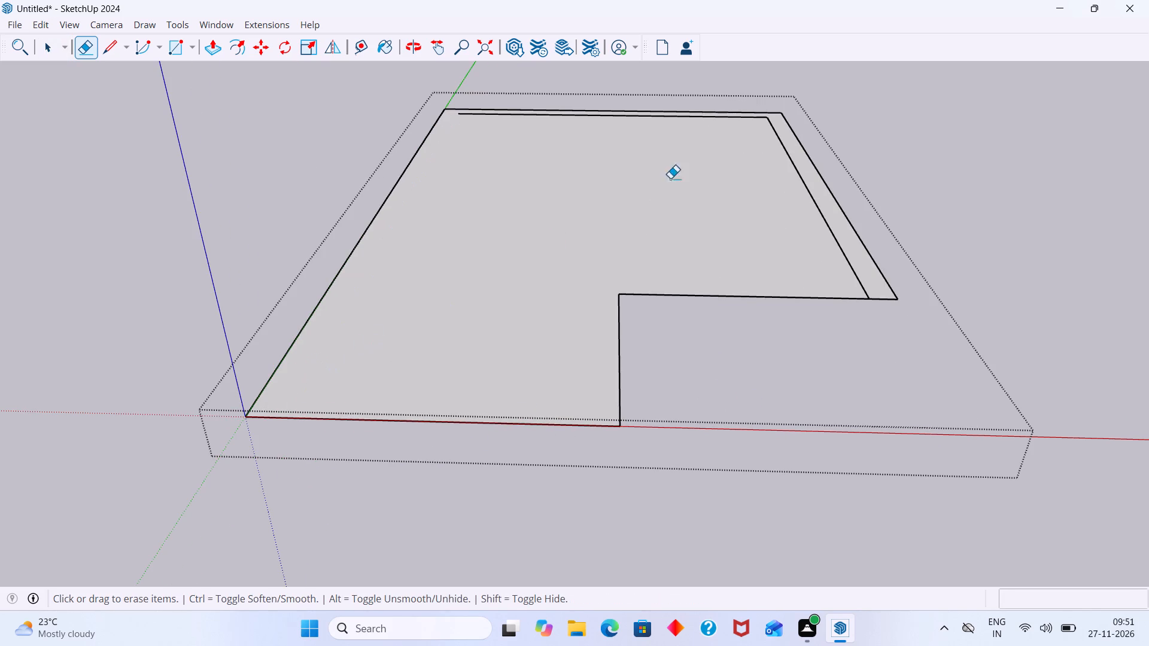
click(835, 236)
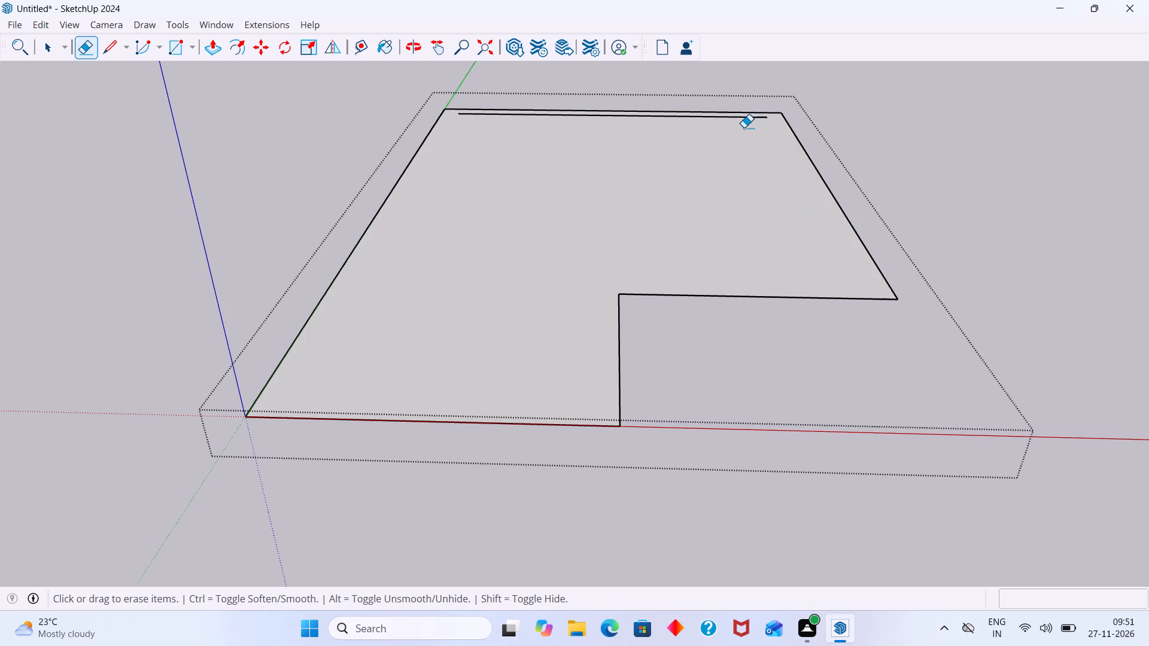
click(746, 117)
key(space)
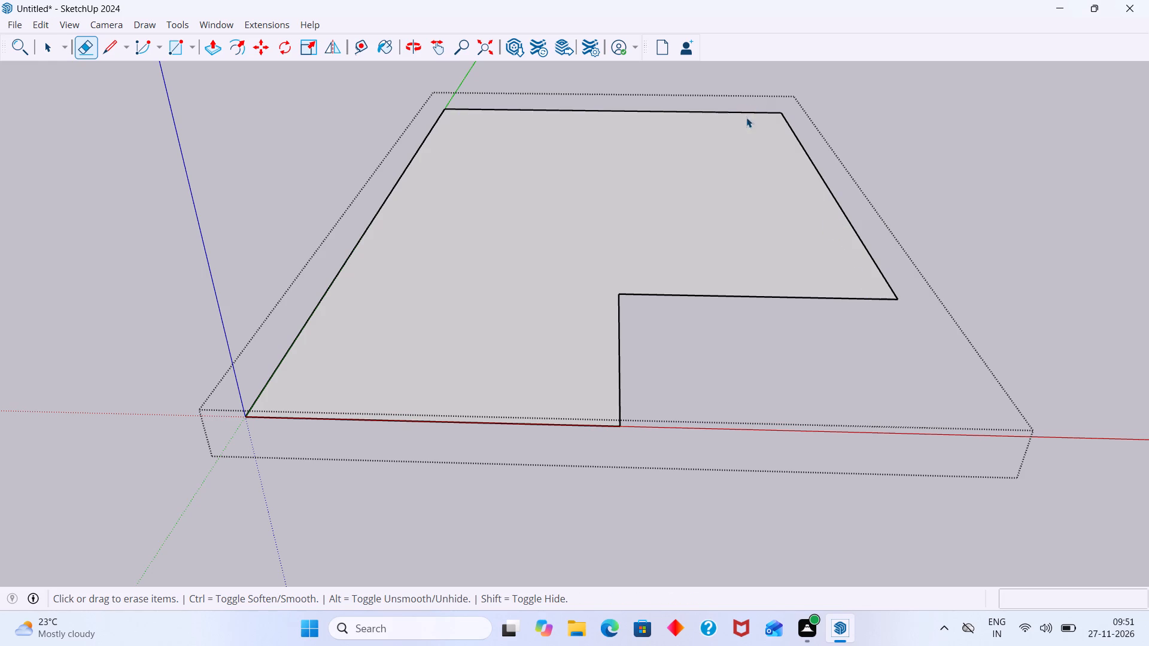
click(938, 129)
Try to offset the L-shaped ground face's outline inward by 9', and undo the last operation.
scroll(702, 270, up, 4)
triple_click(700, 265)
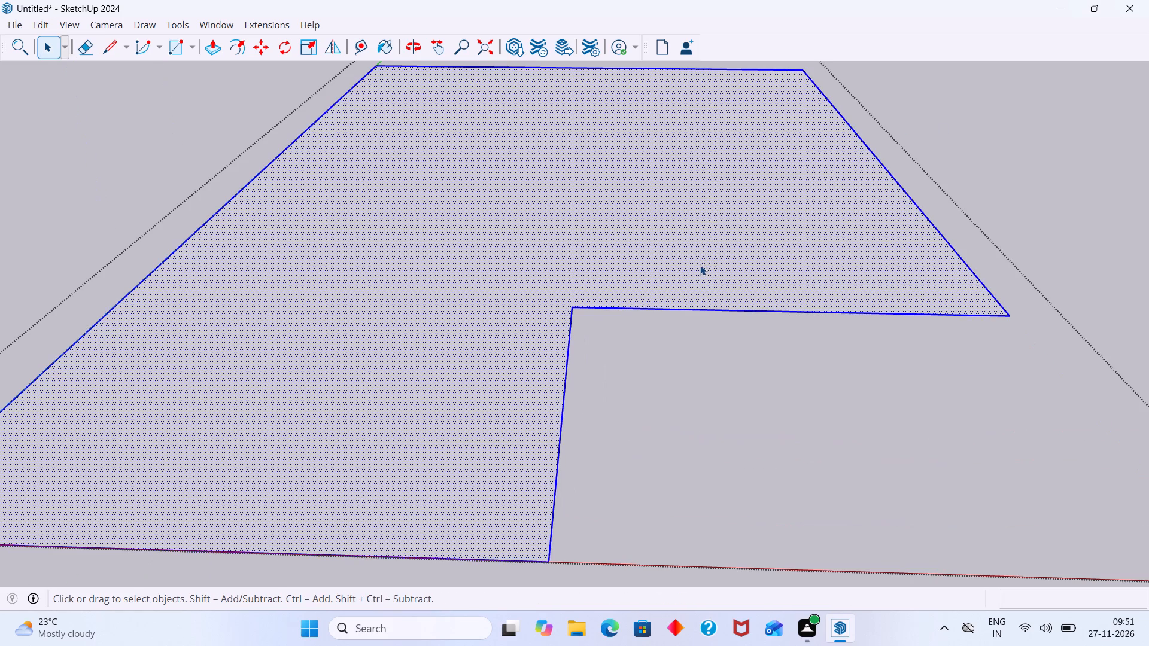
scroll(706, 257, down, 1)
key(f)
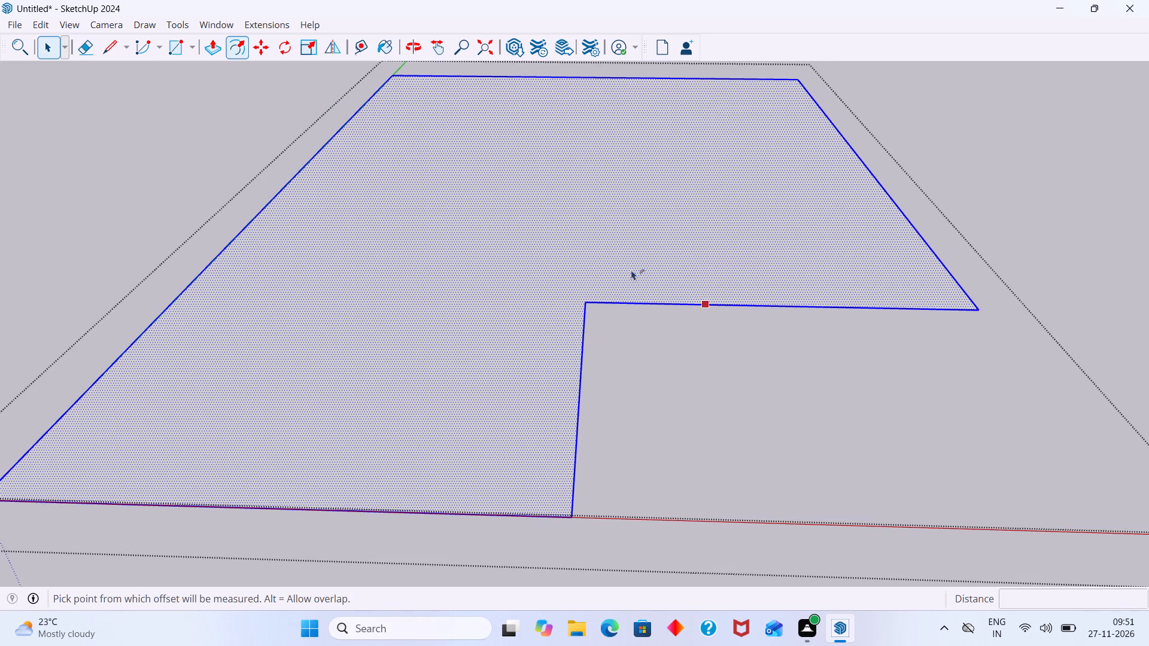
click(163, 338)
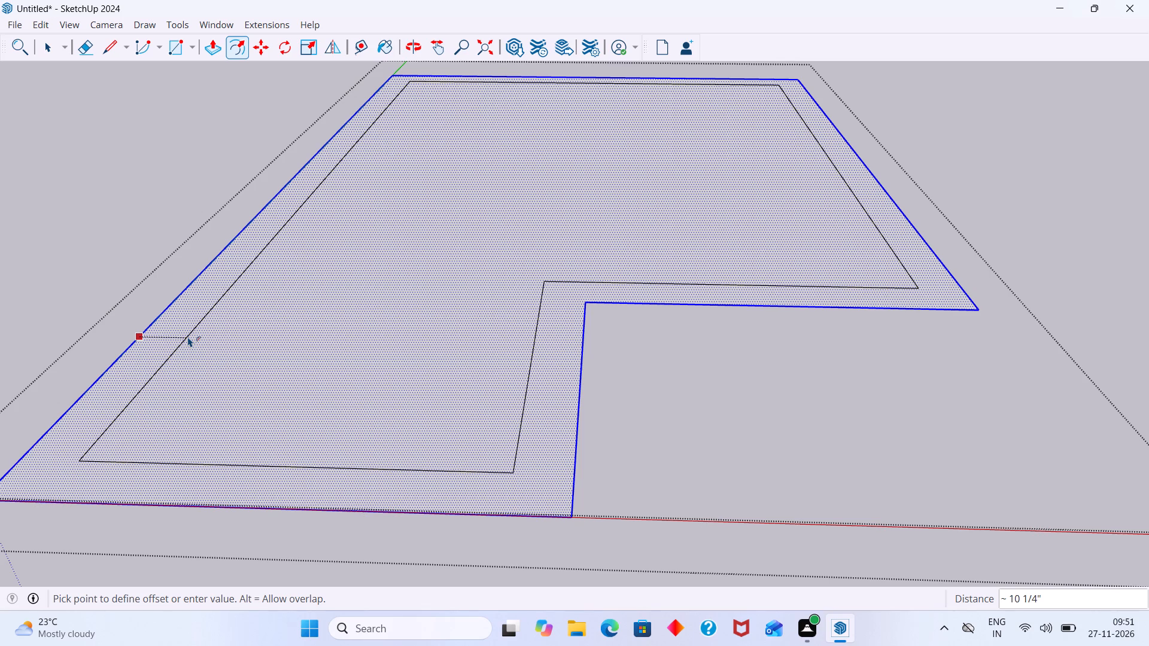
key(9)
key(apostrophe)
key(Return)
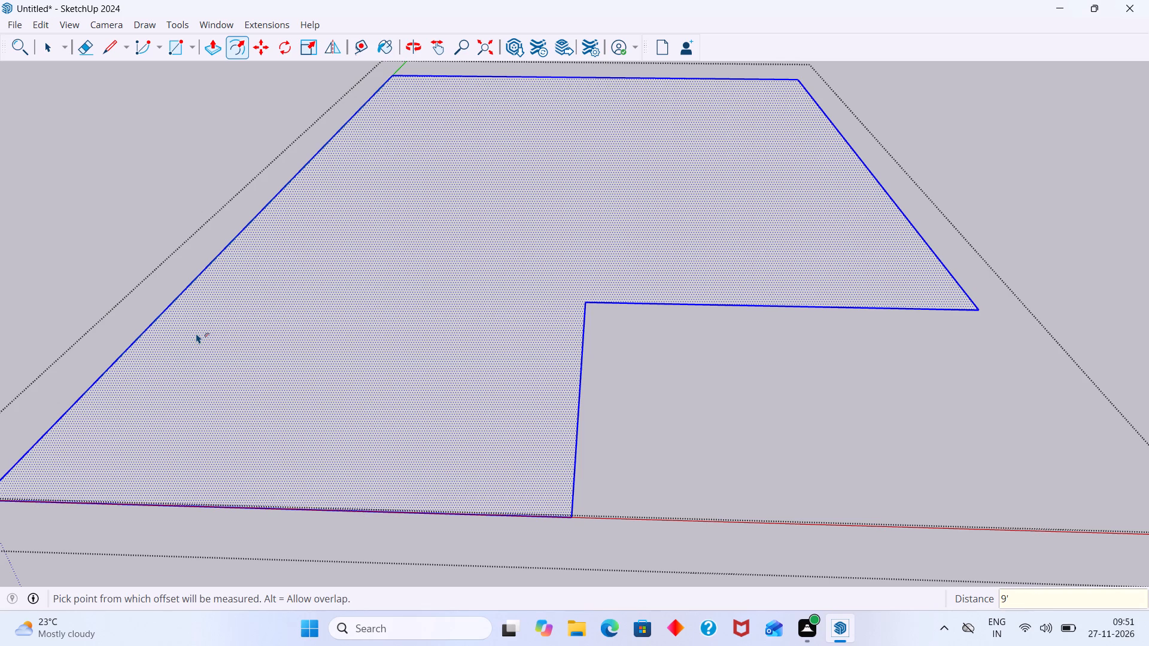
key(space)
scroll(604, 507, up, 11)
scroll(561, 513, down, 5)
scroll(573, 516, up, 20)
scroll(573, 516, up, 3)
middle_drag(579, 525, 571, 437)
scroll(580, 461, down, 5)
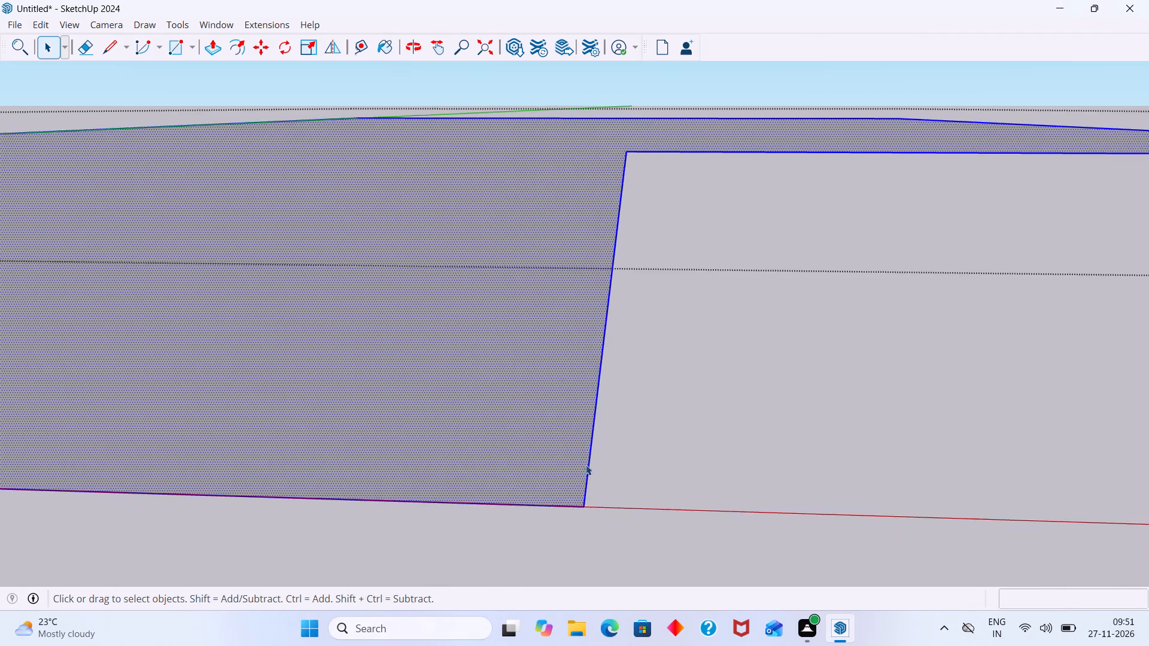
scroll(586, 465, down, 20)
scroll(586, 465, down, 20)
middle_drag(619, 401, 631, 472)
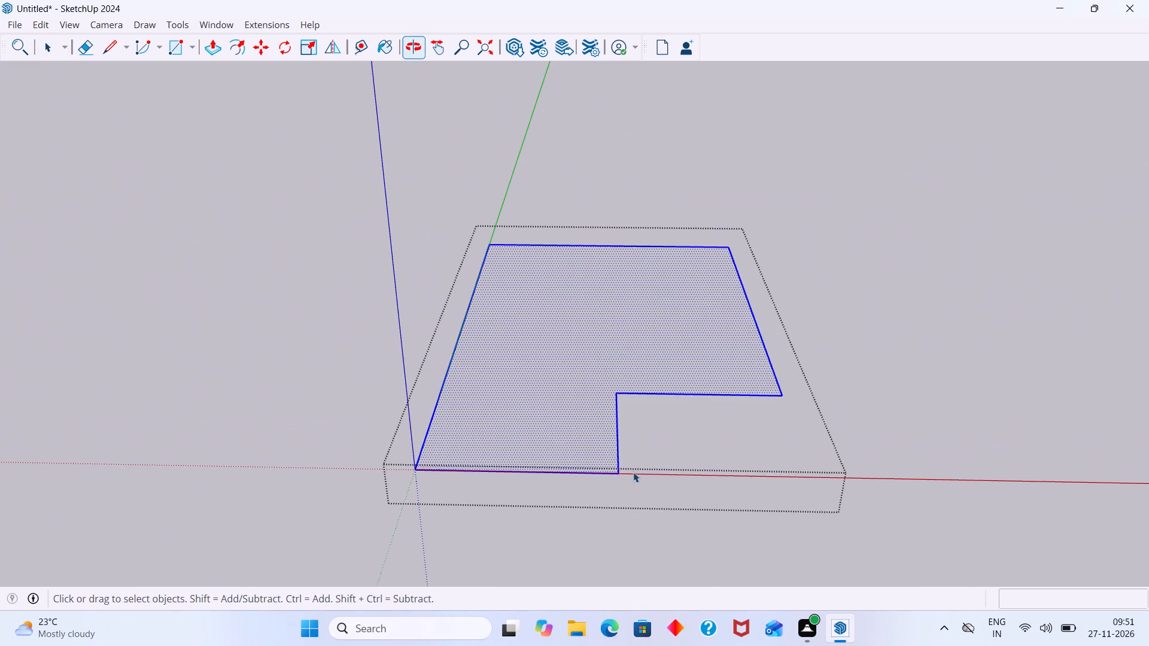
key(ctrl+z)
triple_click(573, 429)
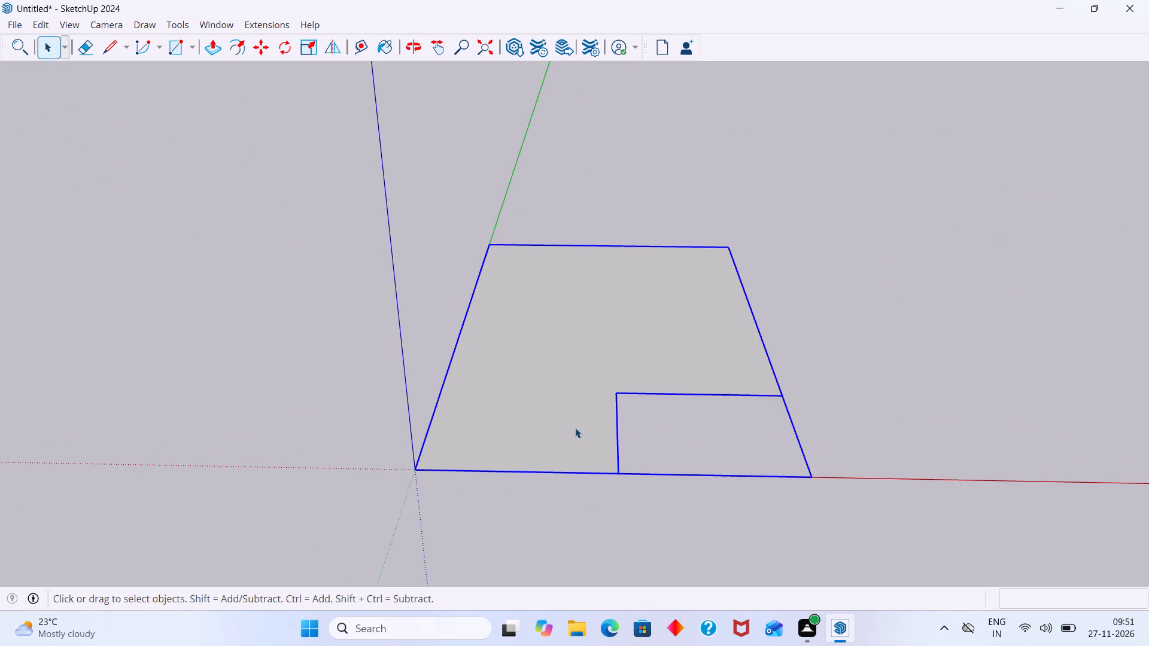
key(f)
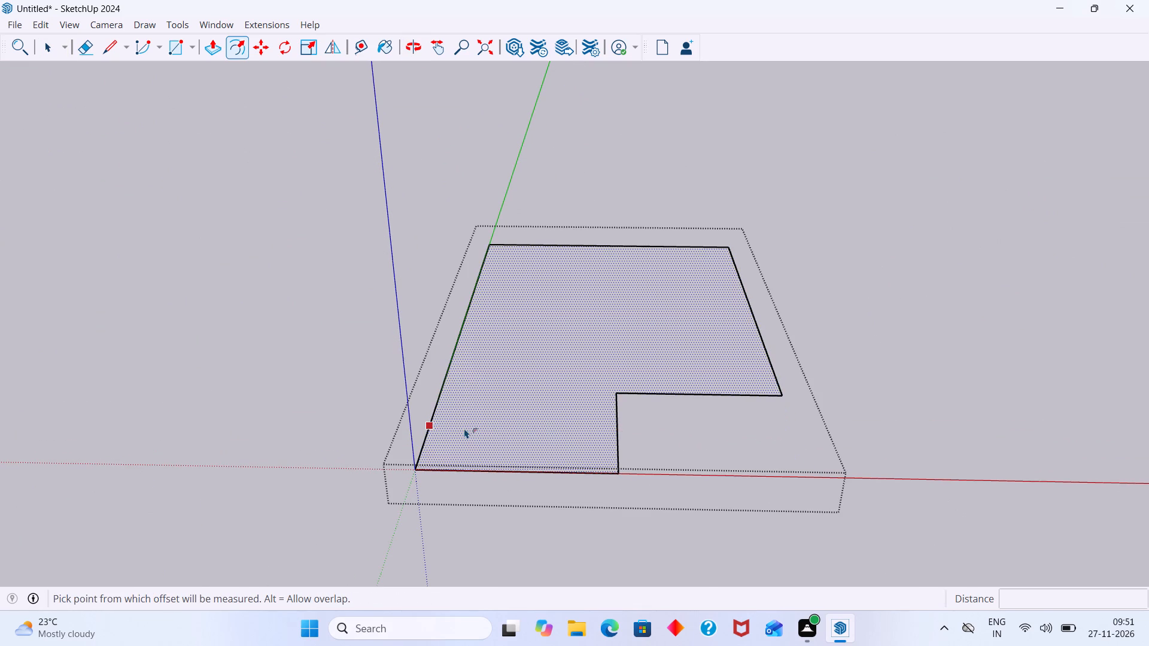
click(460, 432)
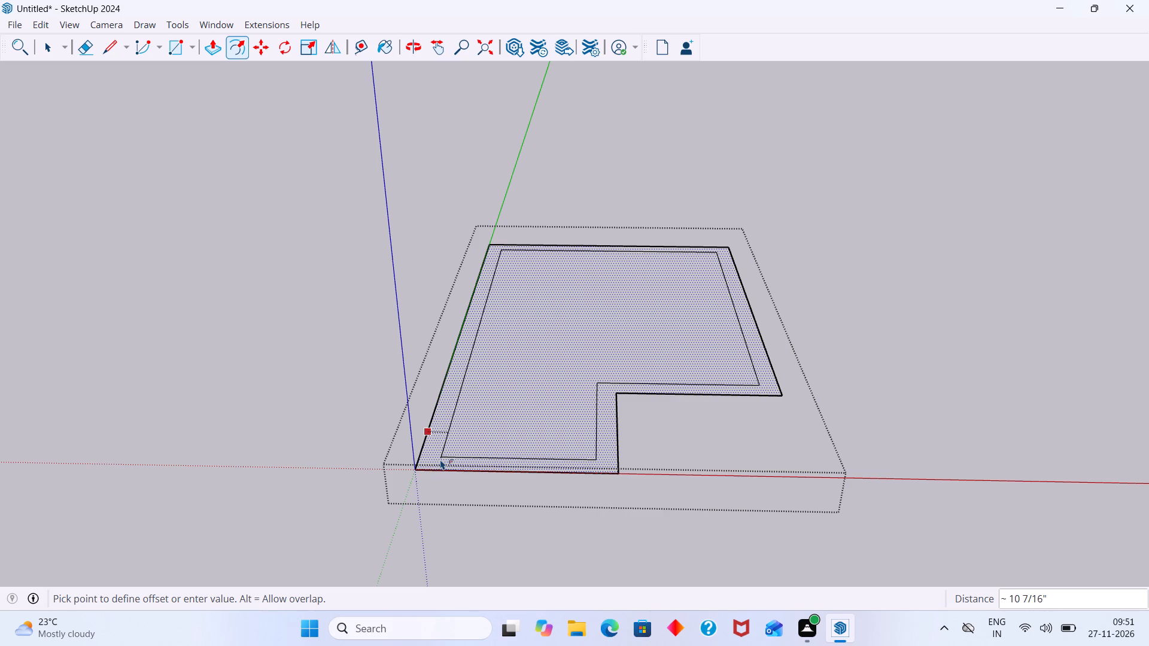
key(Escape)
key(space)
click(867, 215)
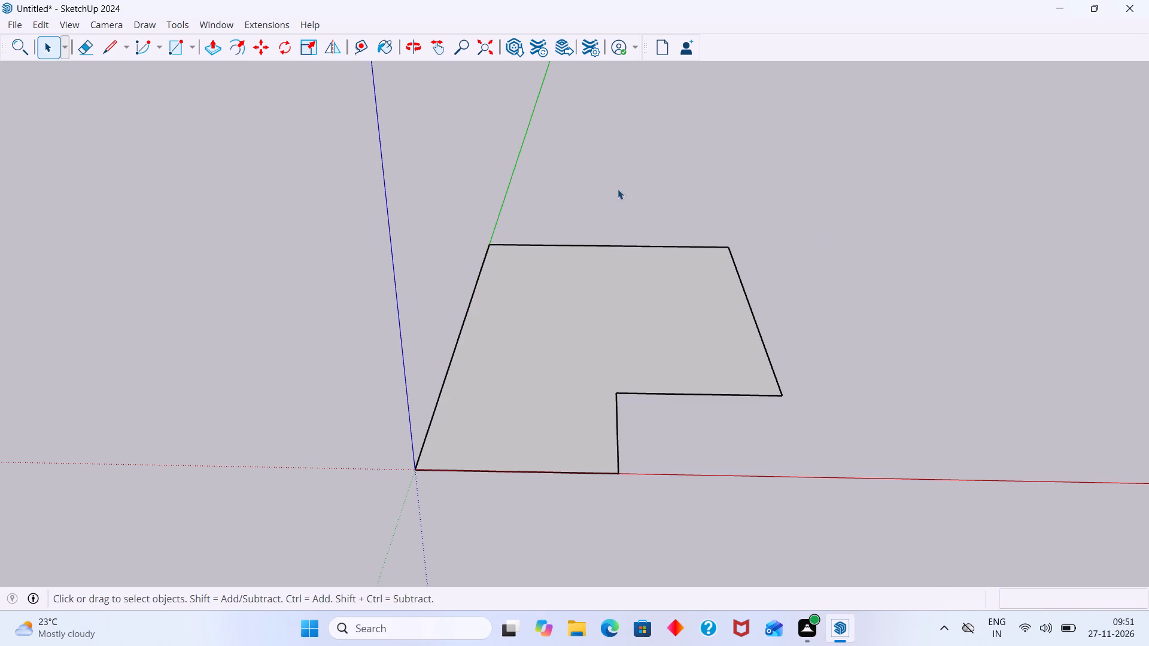
Set the model's length display precision to 0" in the Architectural unit settings.
click(221, 31)
click(256, 209)
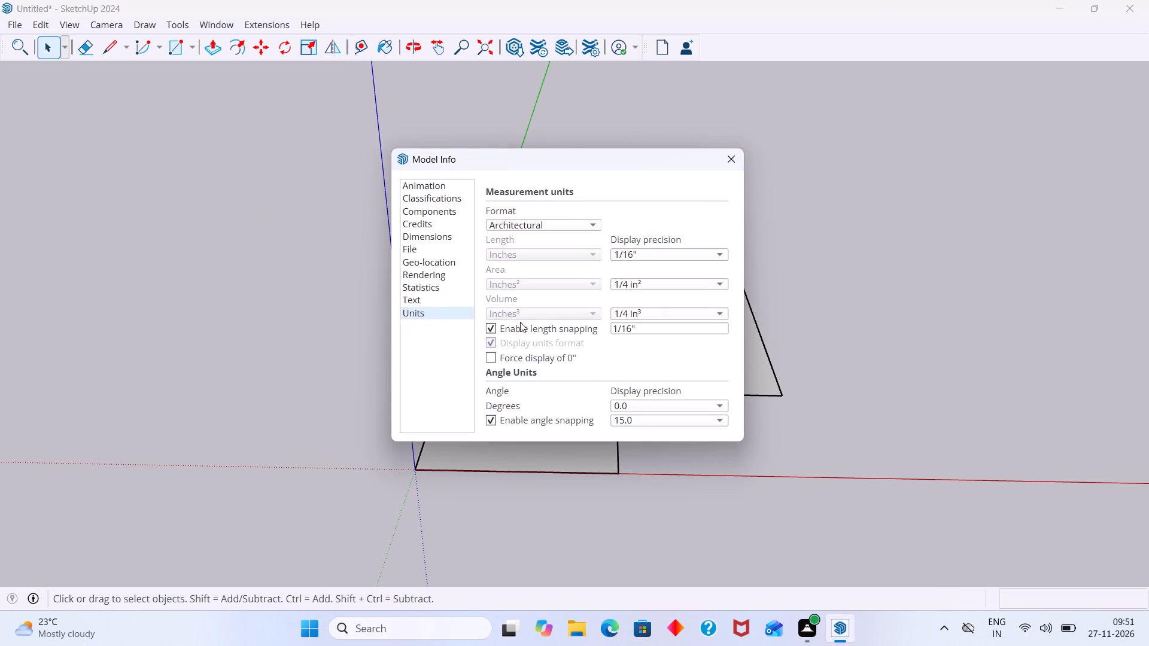
click(639, 257)
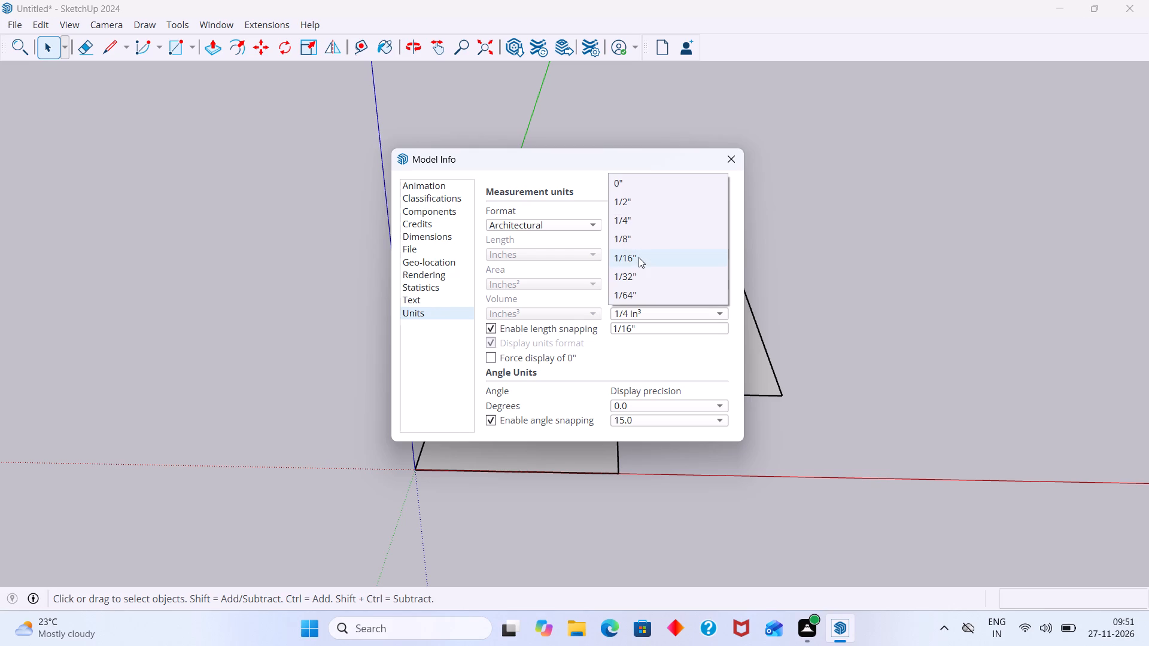
click(640, 187)
click(847, 169)
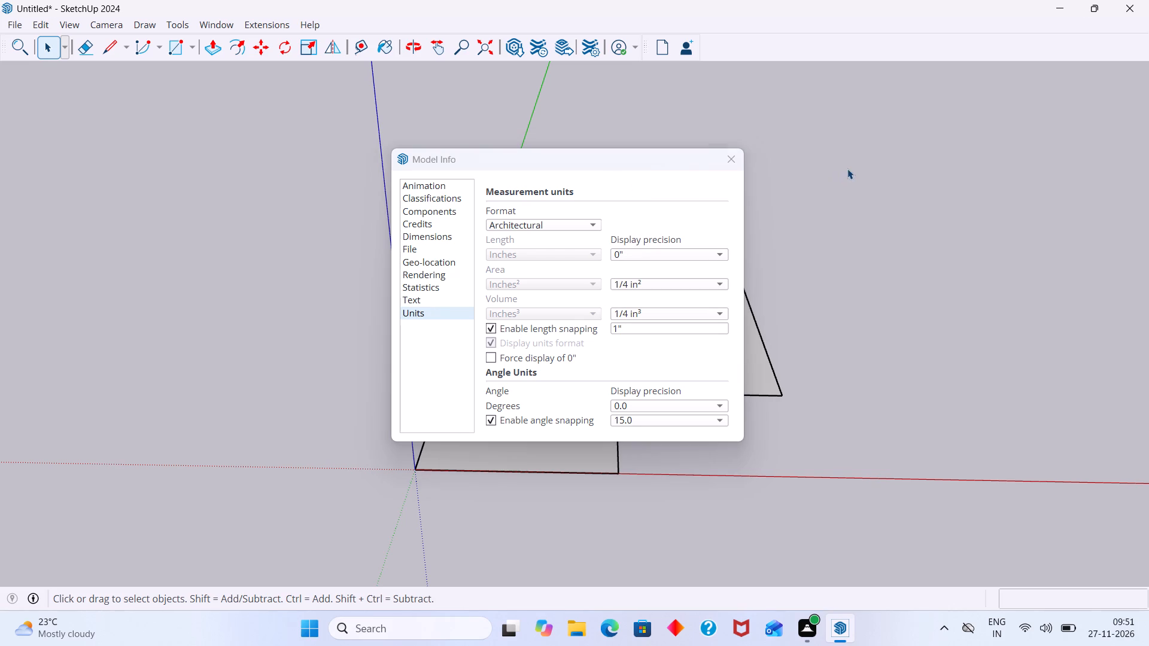
click(737, 159)
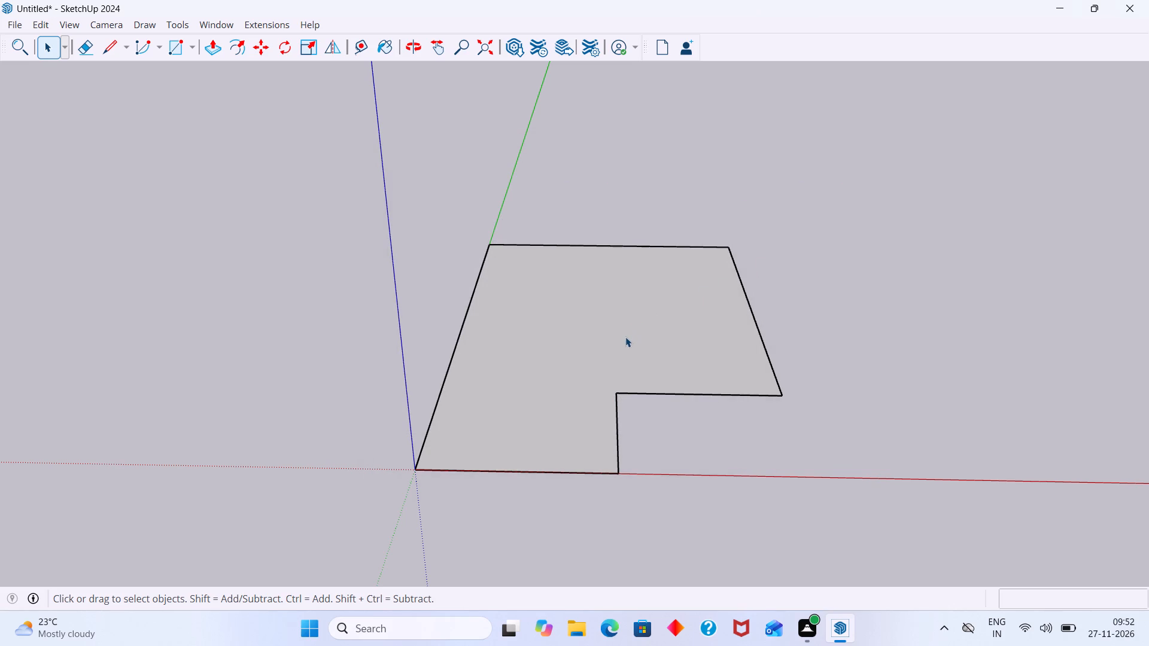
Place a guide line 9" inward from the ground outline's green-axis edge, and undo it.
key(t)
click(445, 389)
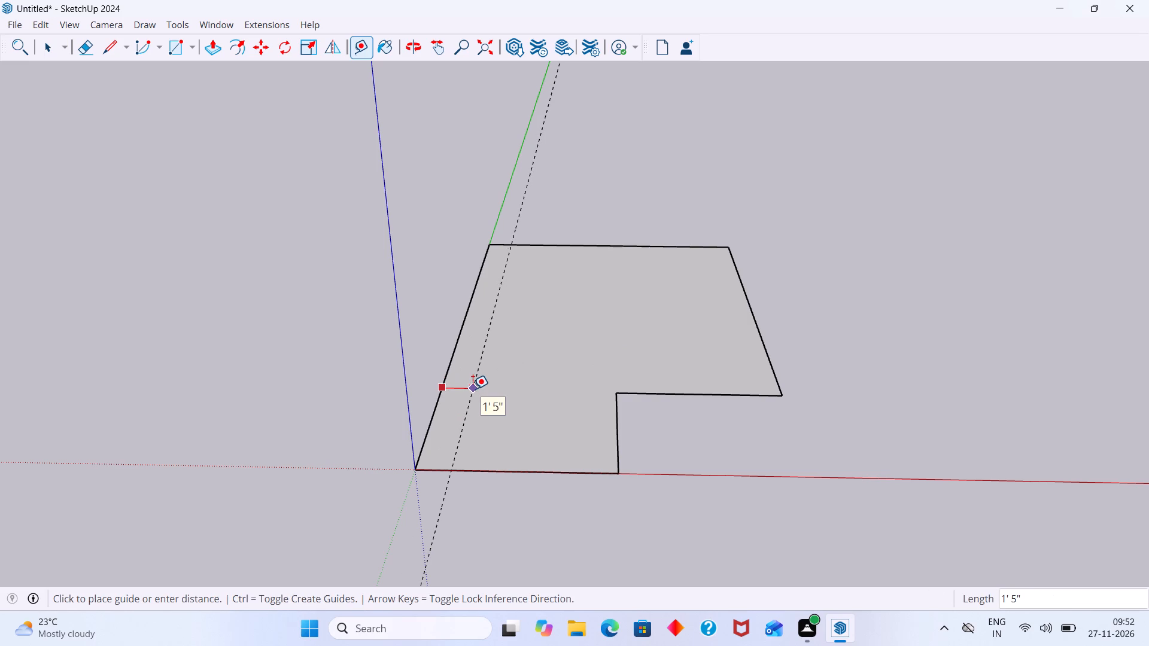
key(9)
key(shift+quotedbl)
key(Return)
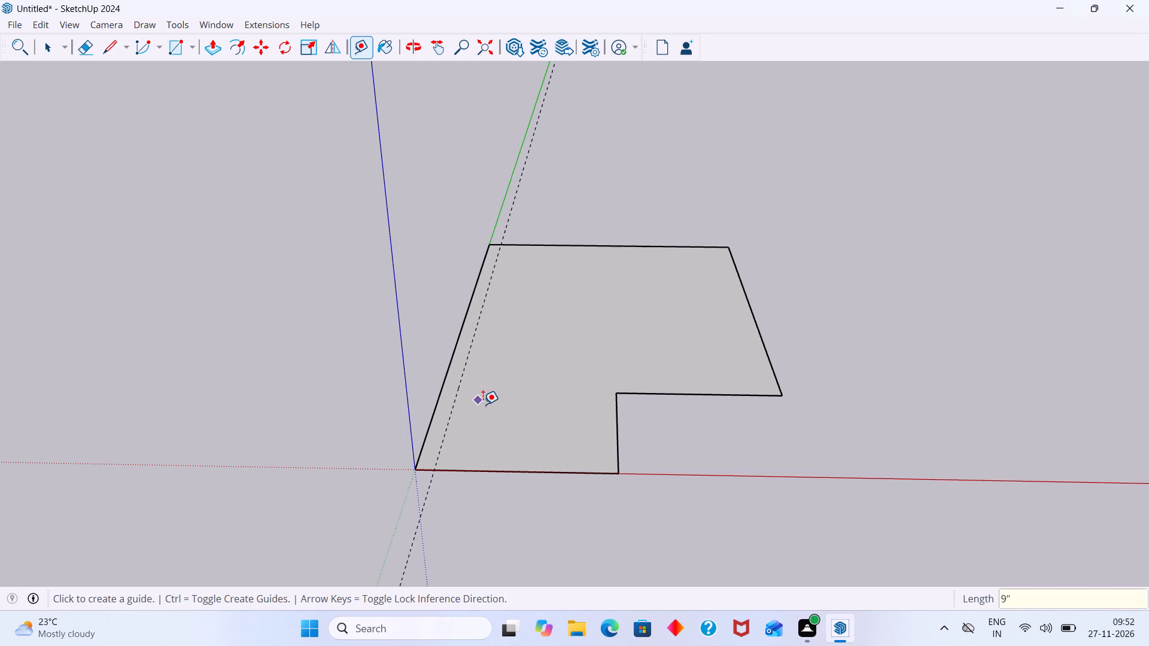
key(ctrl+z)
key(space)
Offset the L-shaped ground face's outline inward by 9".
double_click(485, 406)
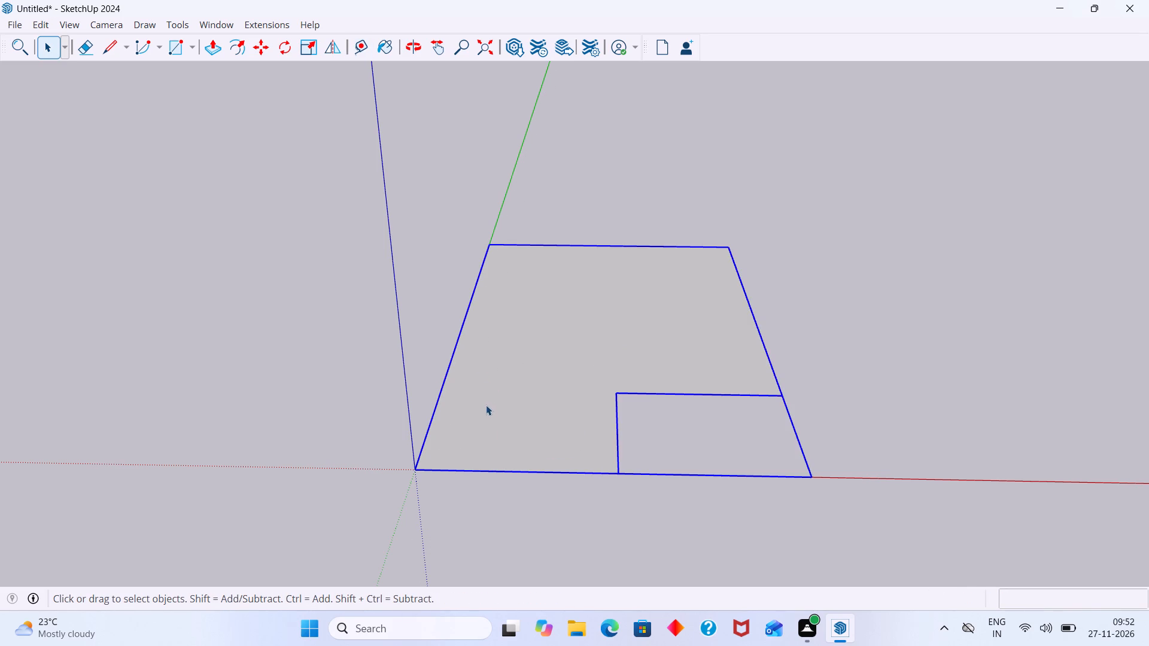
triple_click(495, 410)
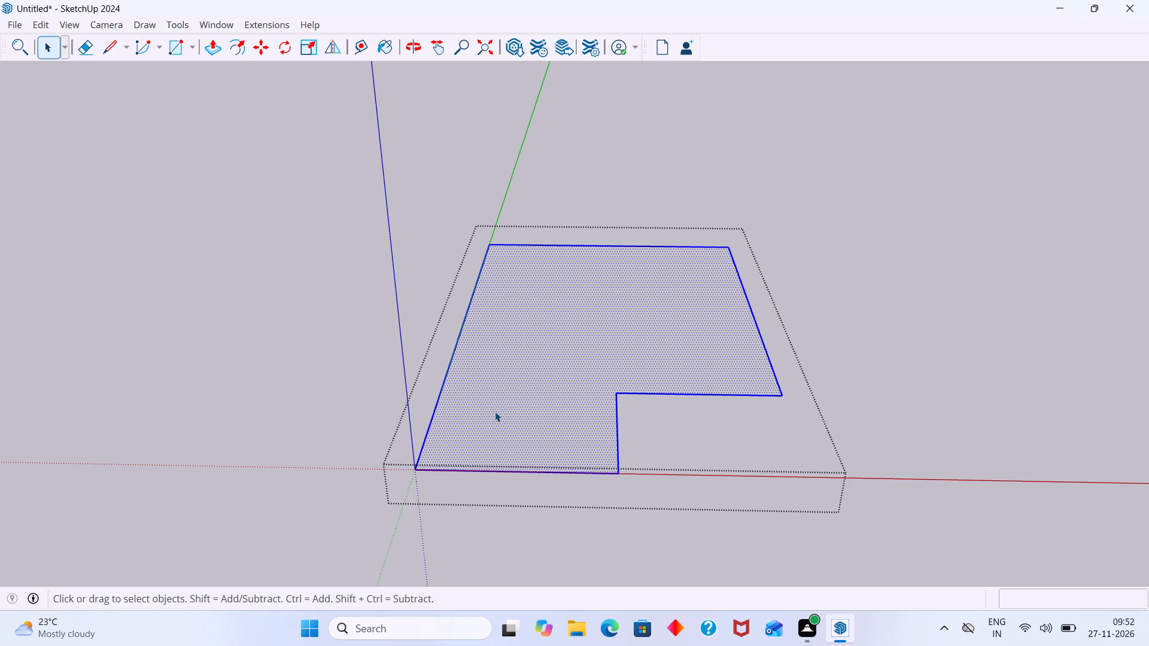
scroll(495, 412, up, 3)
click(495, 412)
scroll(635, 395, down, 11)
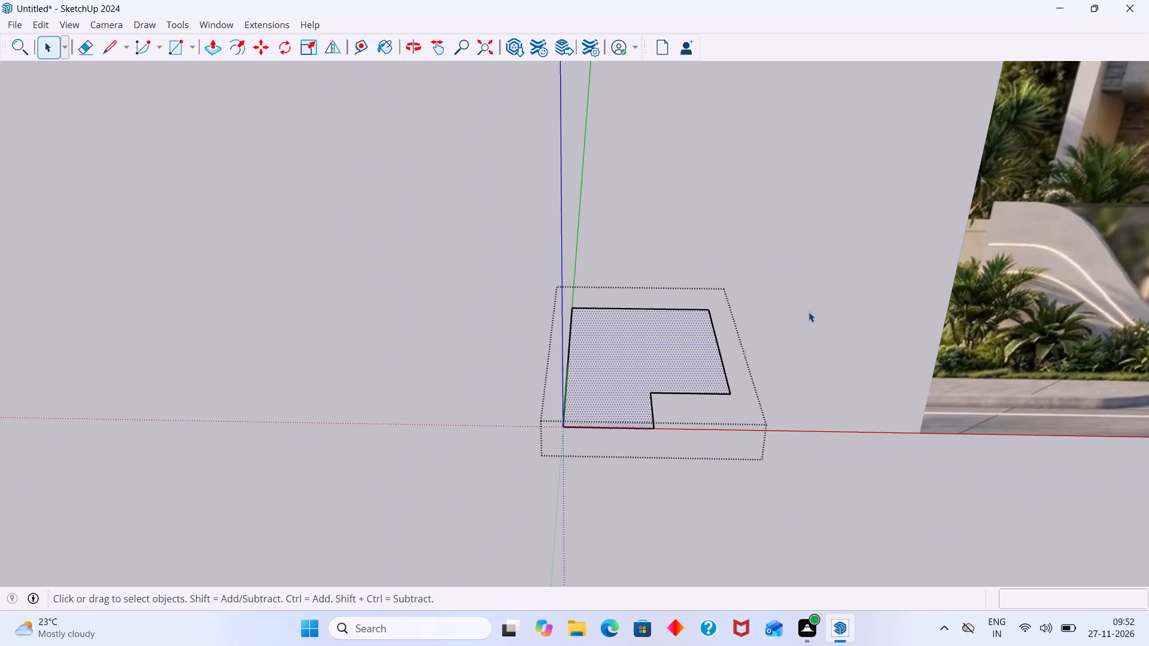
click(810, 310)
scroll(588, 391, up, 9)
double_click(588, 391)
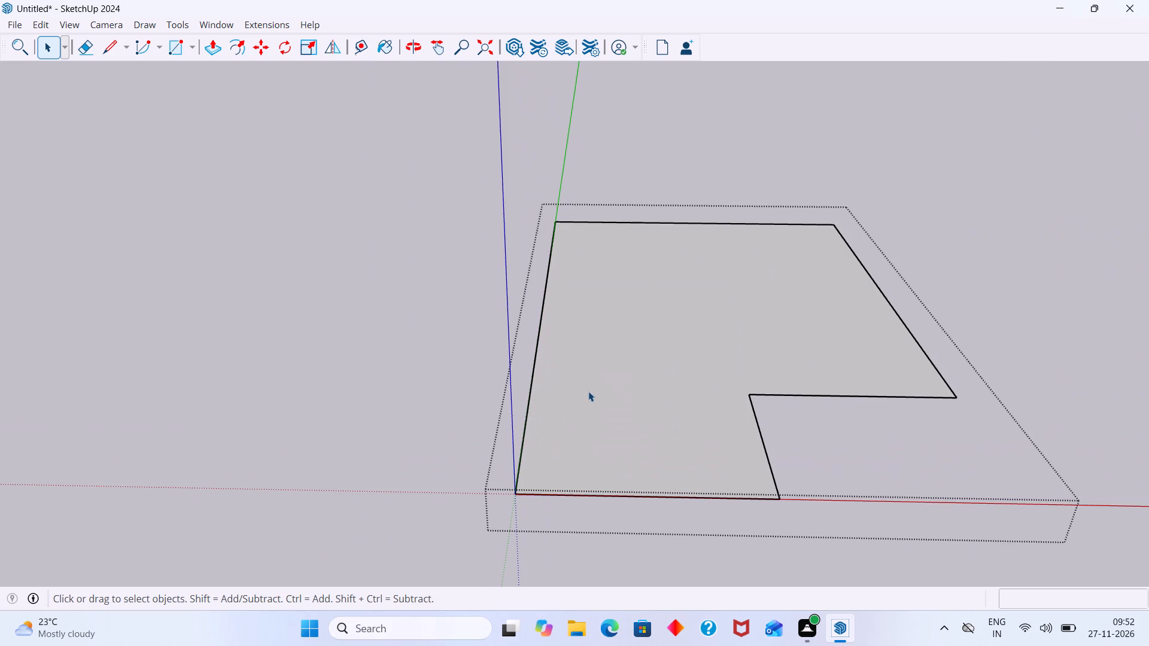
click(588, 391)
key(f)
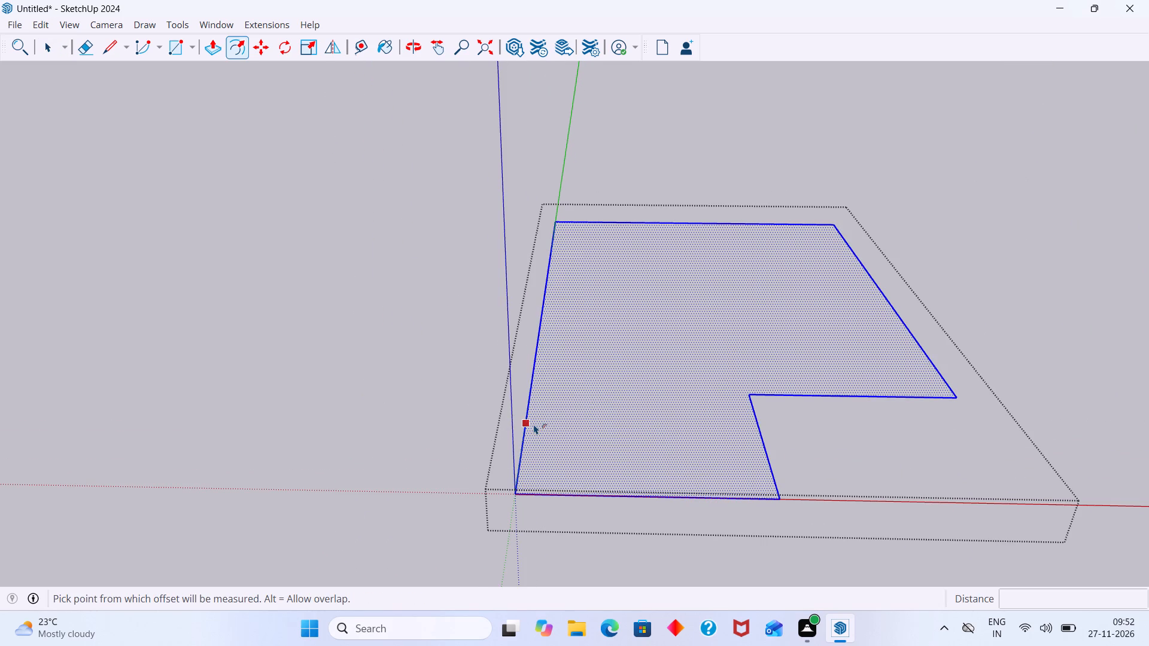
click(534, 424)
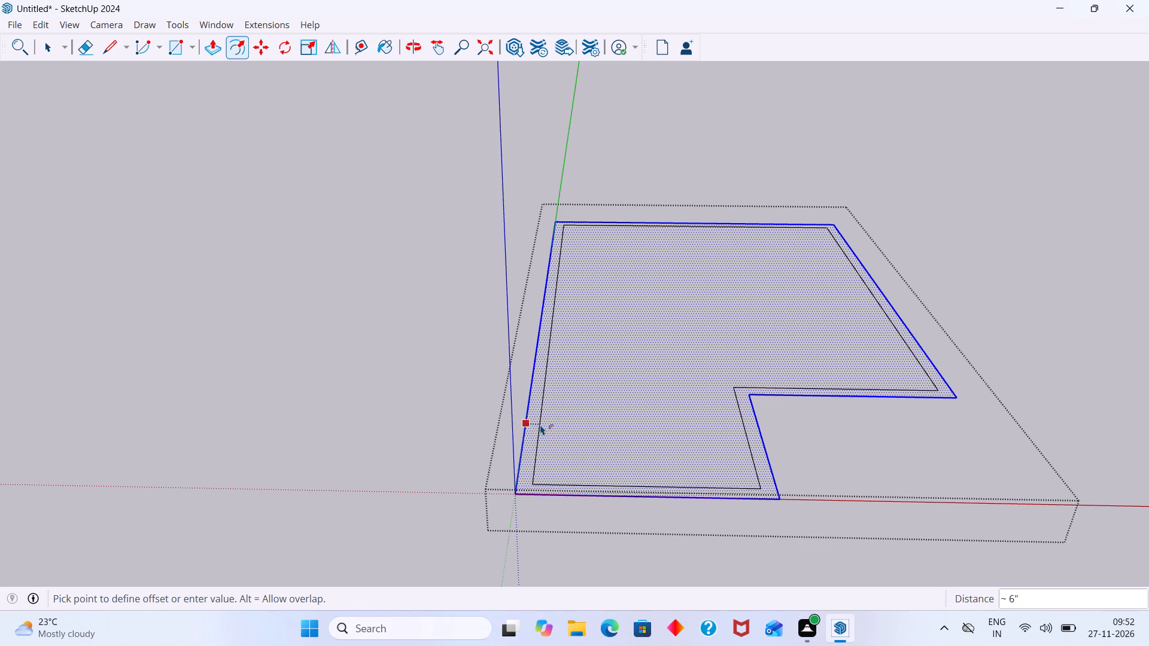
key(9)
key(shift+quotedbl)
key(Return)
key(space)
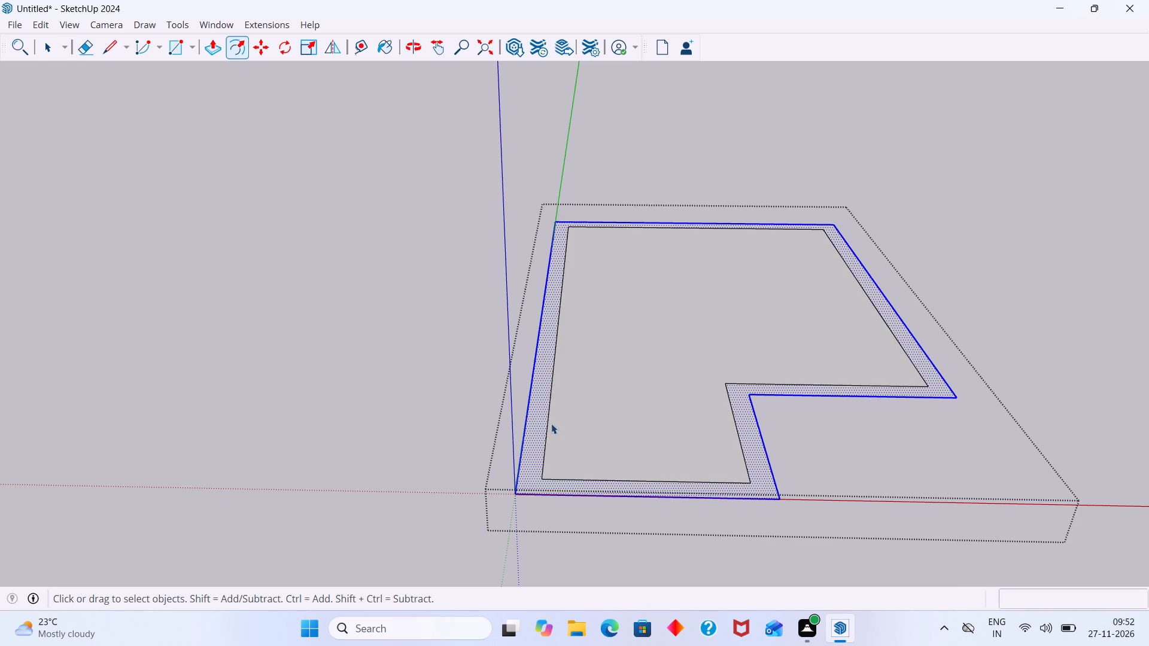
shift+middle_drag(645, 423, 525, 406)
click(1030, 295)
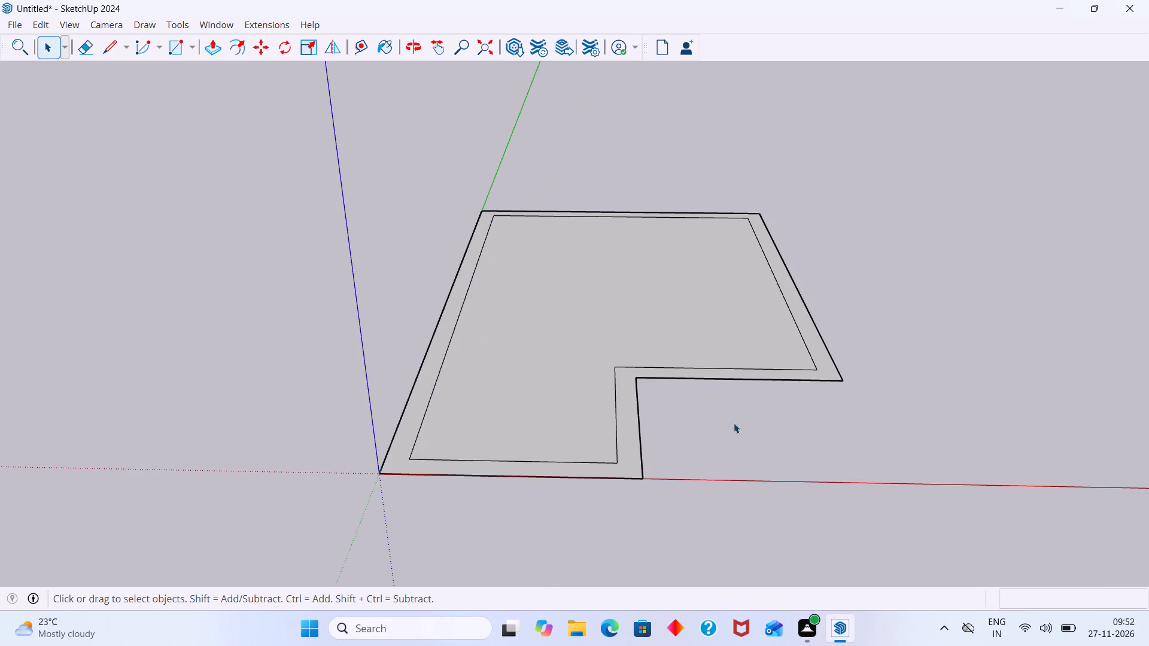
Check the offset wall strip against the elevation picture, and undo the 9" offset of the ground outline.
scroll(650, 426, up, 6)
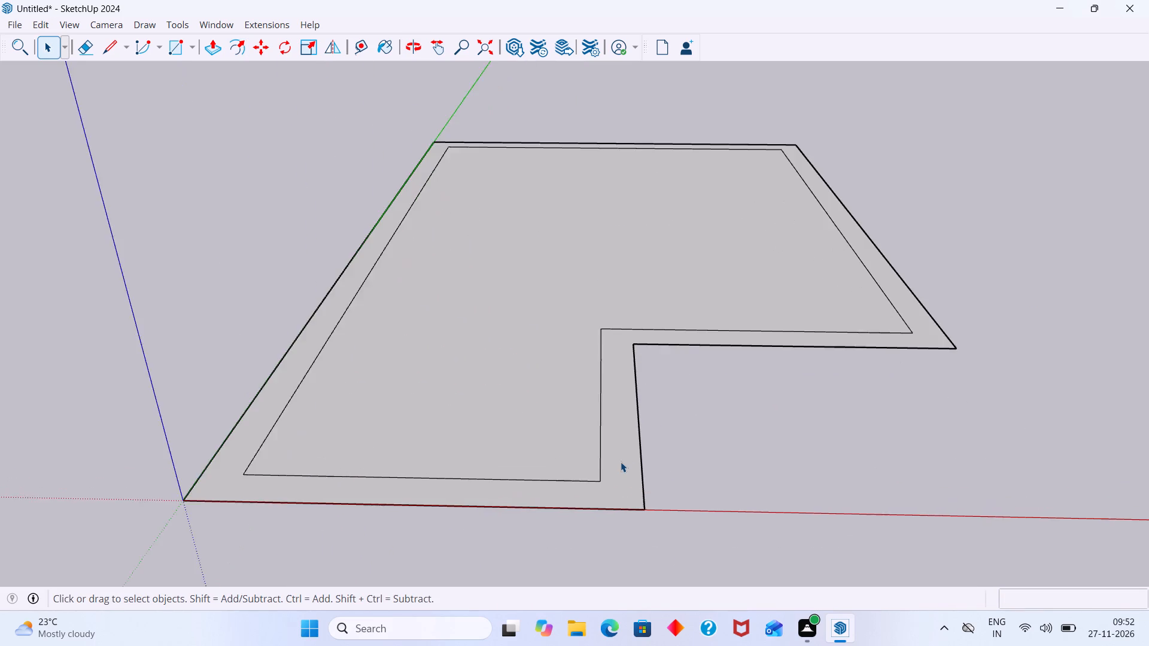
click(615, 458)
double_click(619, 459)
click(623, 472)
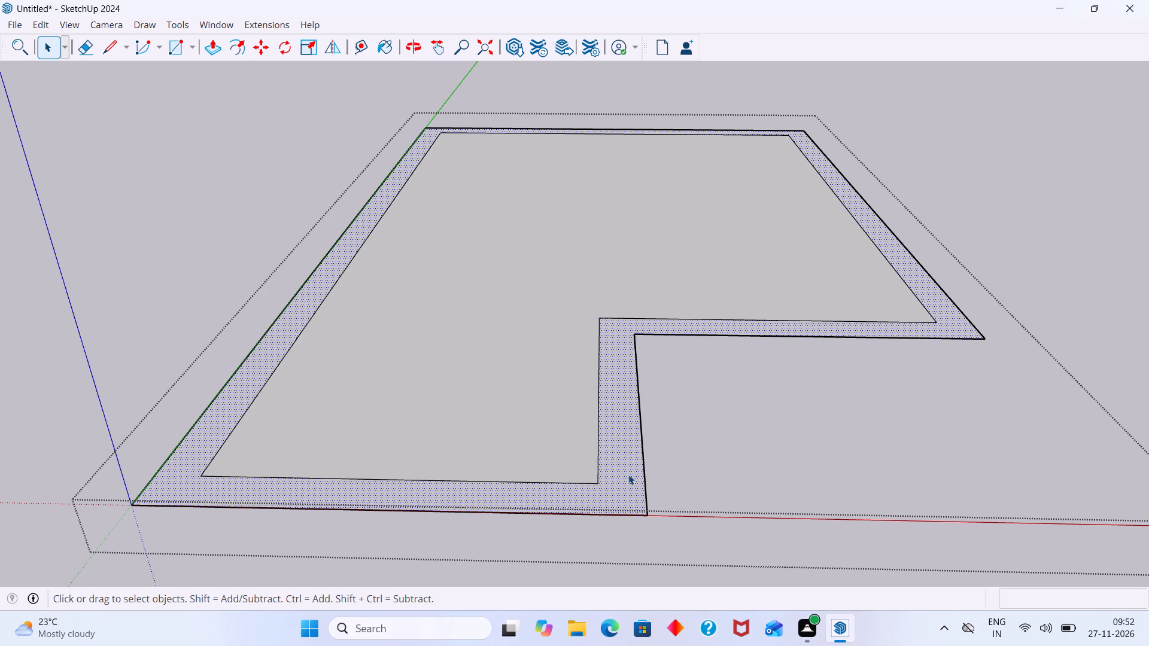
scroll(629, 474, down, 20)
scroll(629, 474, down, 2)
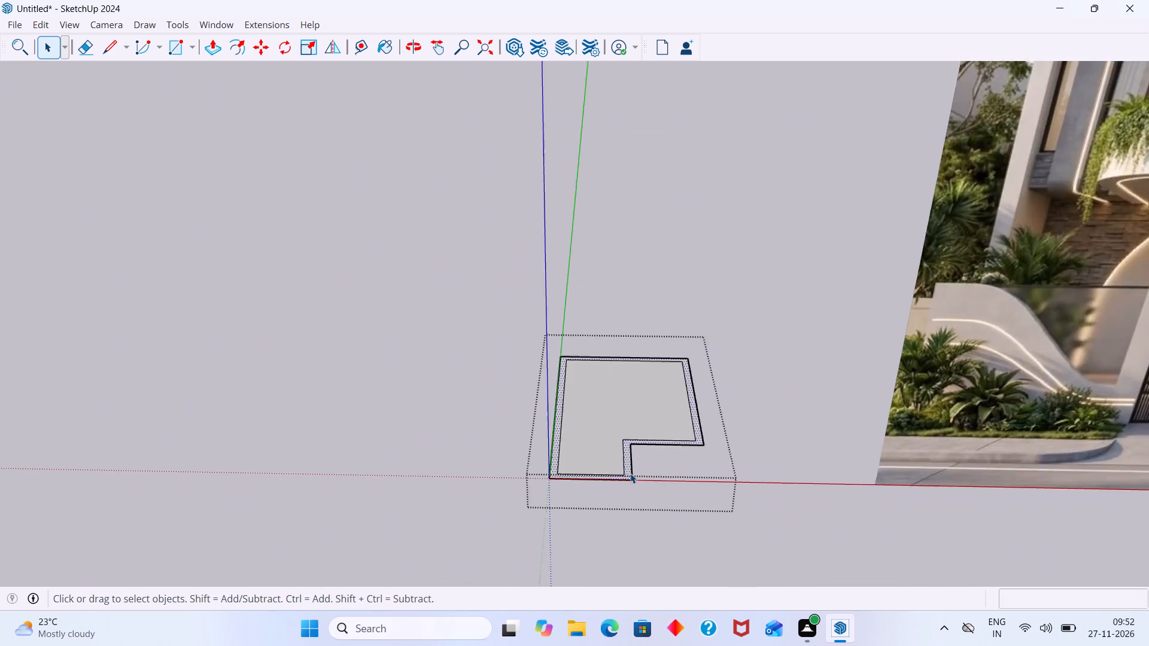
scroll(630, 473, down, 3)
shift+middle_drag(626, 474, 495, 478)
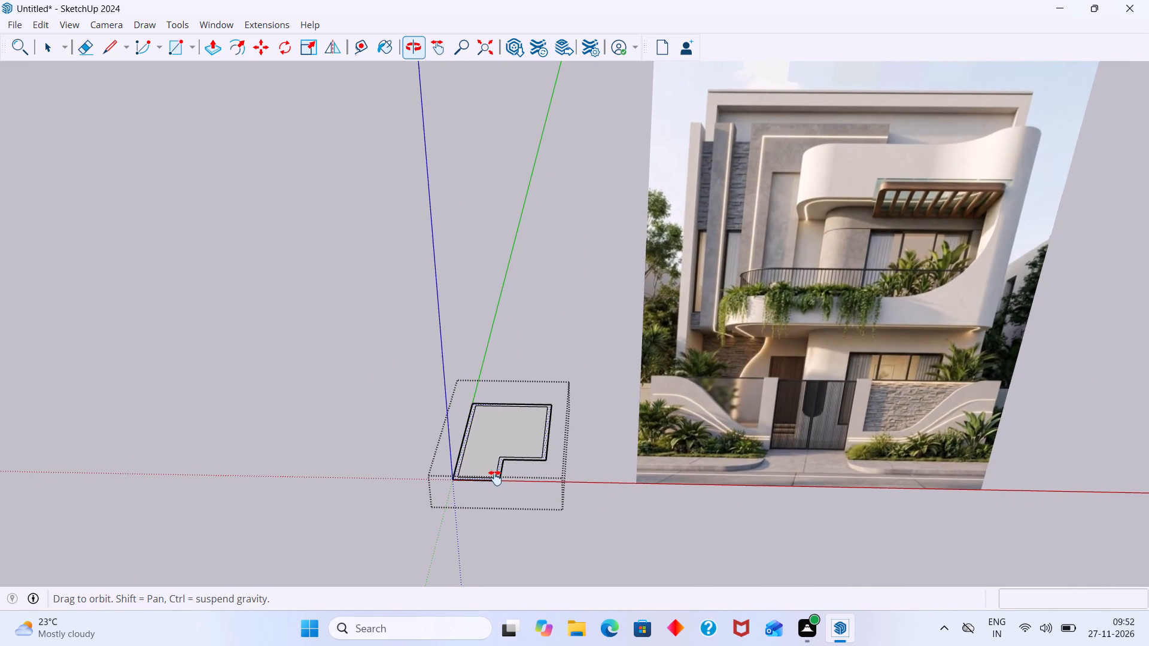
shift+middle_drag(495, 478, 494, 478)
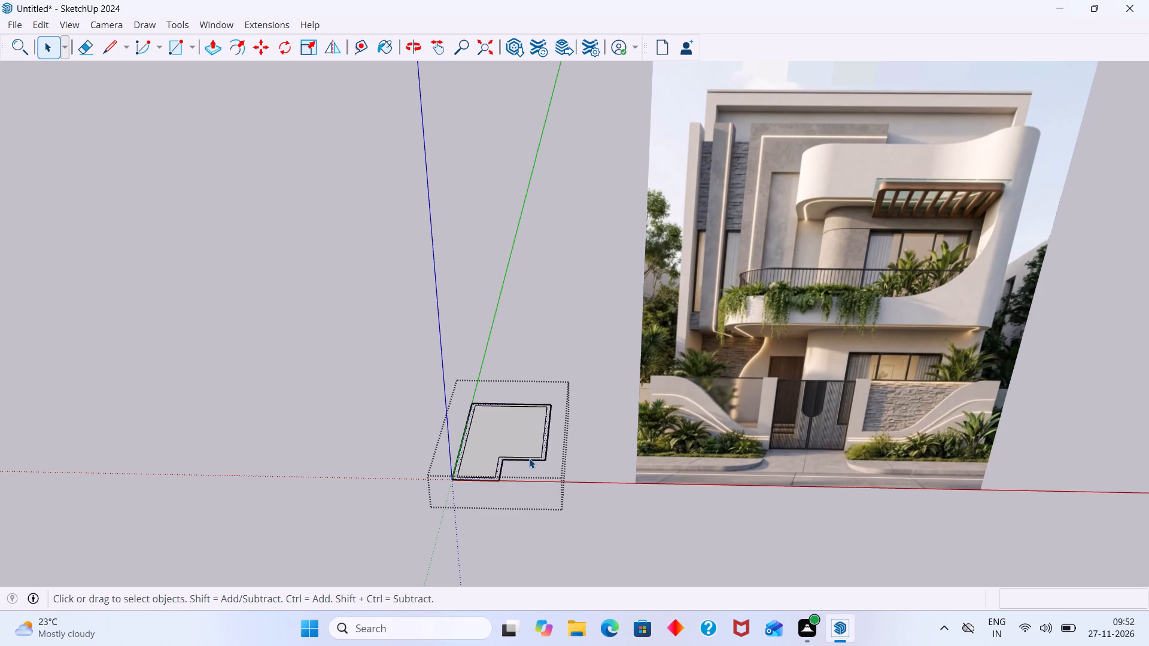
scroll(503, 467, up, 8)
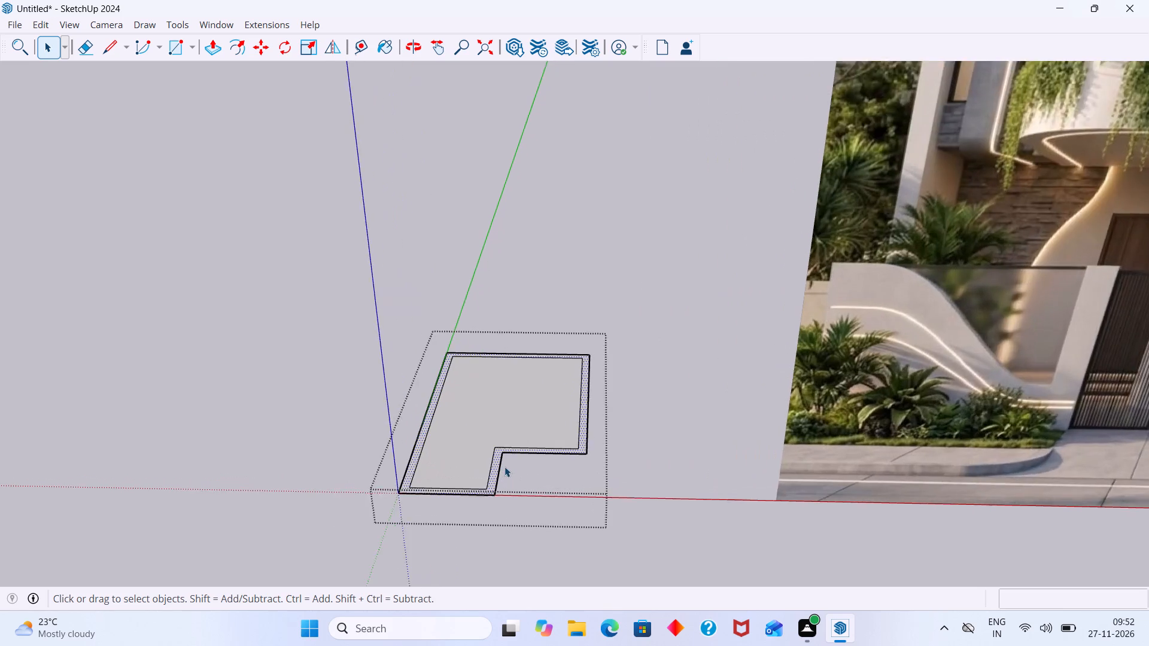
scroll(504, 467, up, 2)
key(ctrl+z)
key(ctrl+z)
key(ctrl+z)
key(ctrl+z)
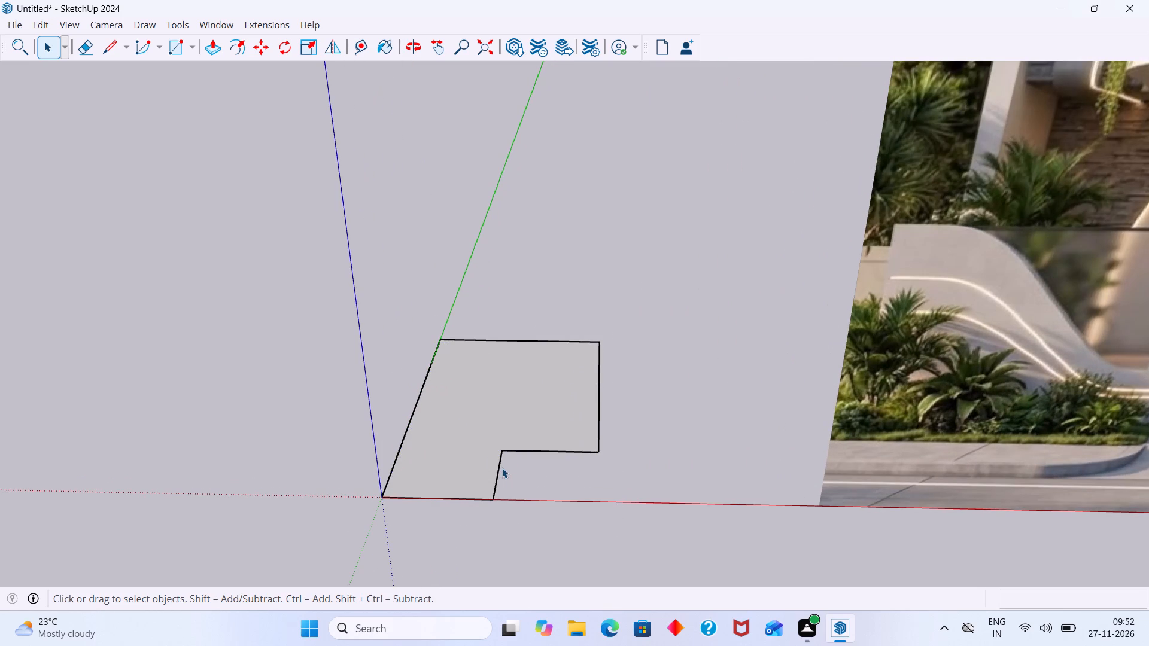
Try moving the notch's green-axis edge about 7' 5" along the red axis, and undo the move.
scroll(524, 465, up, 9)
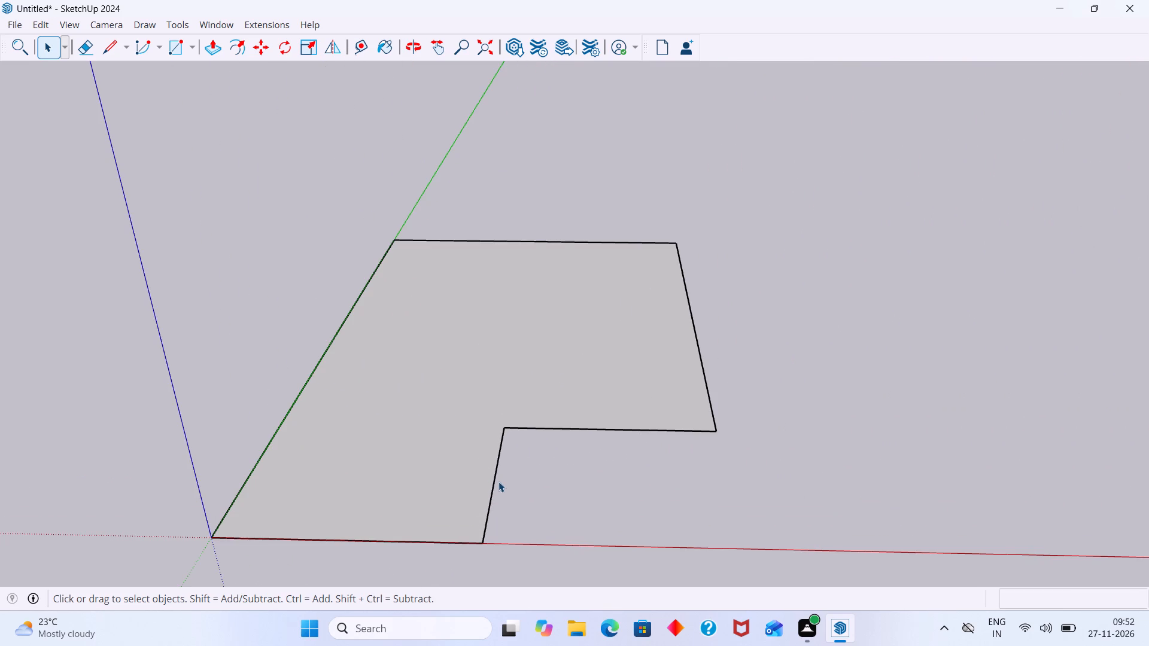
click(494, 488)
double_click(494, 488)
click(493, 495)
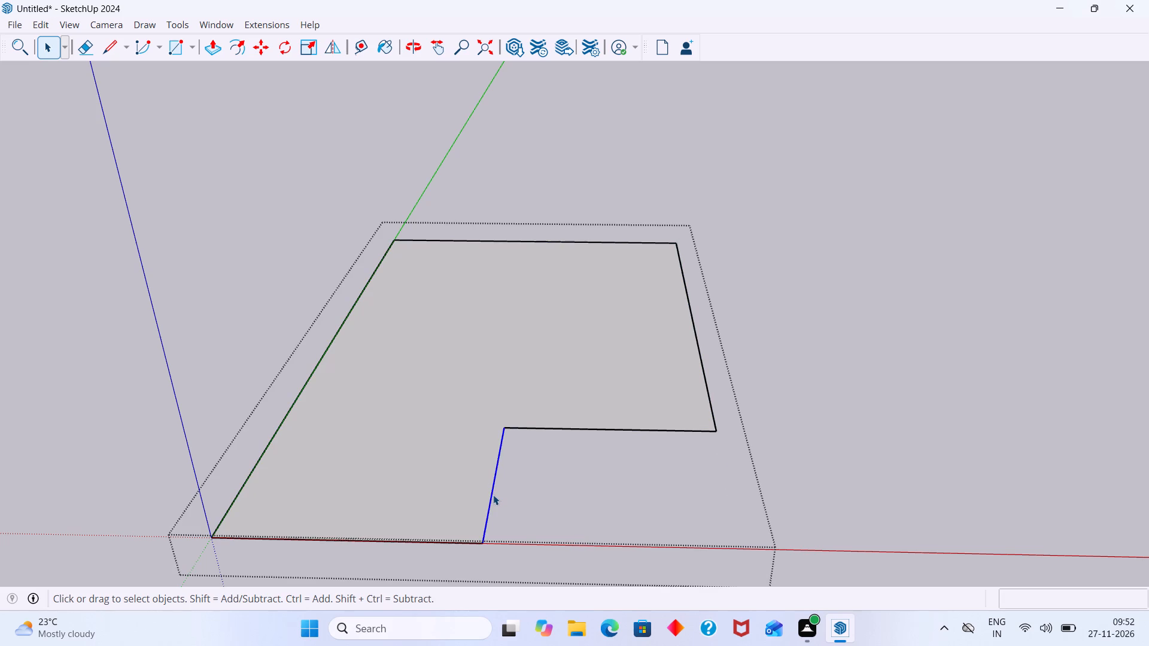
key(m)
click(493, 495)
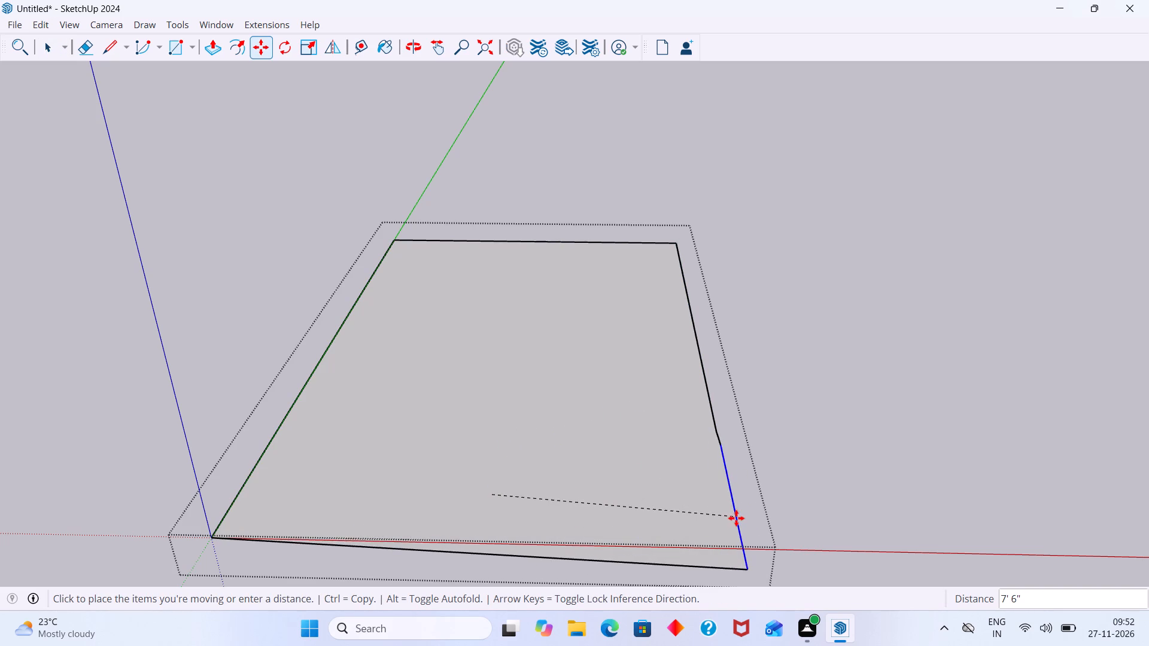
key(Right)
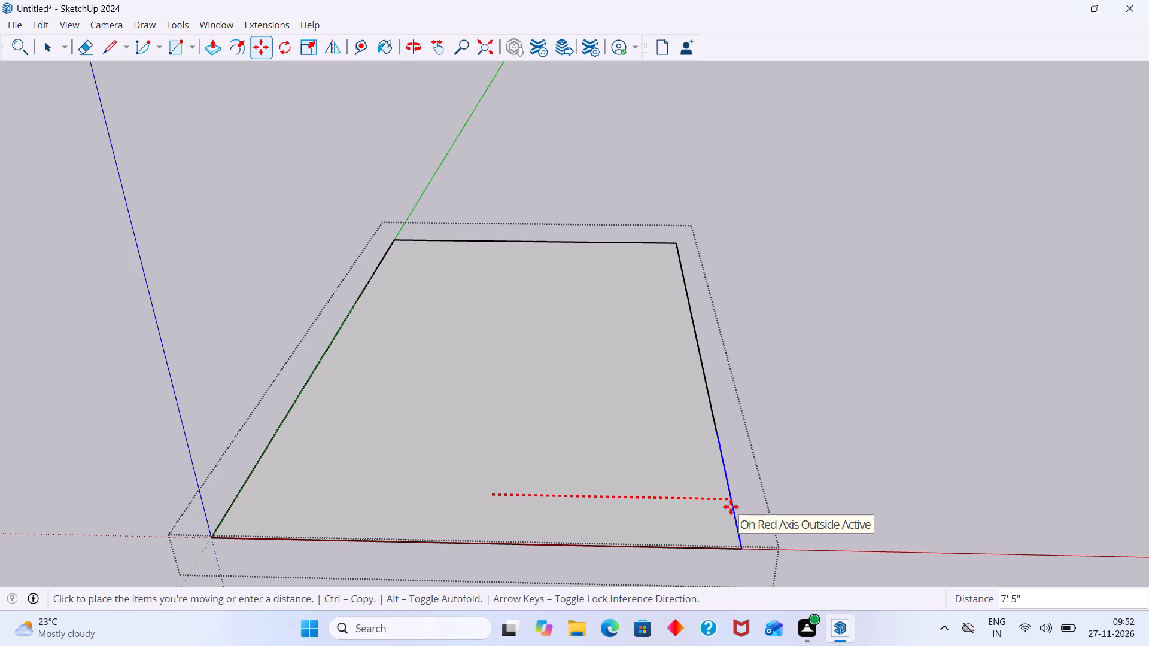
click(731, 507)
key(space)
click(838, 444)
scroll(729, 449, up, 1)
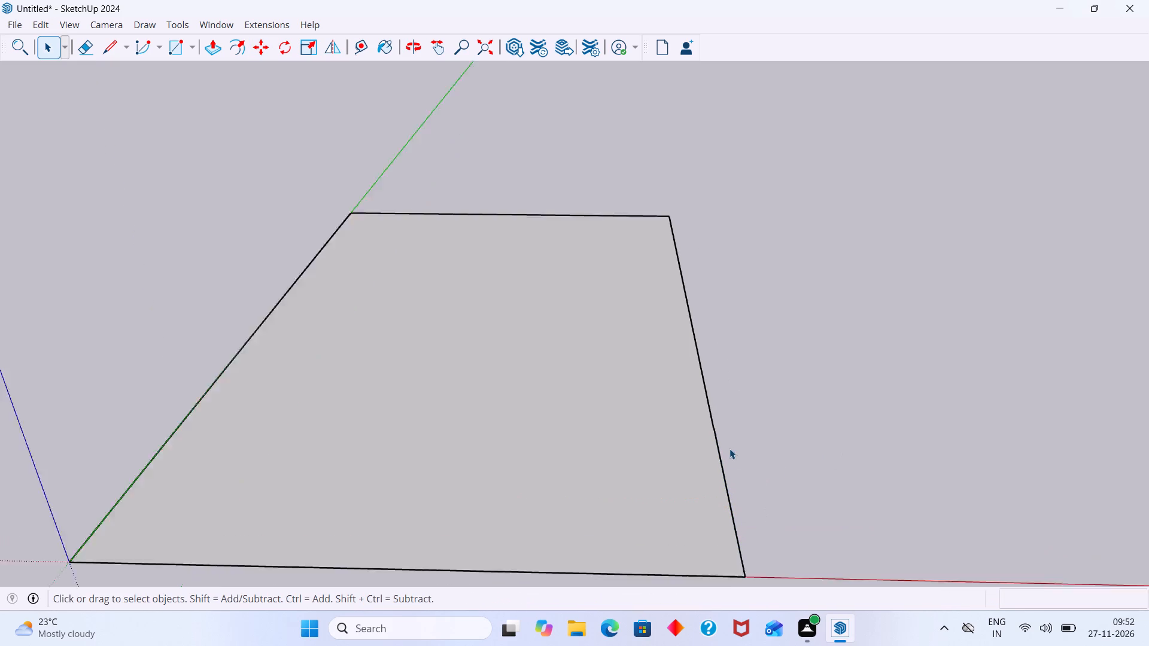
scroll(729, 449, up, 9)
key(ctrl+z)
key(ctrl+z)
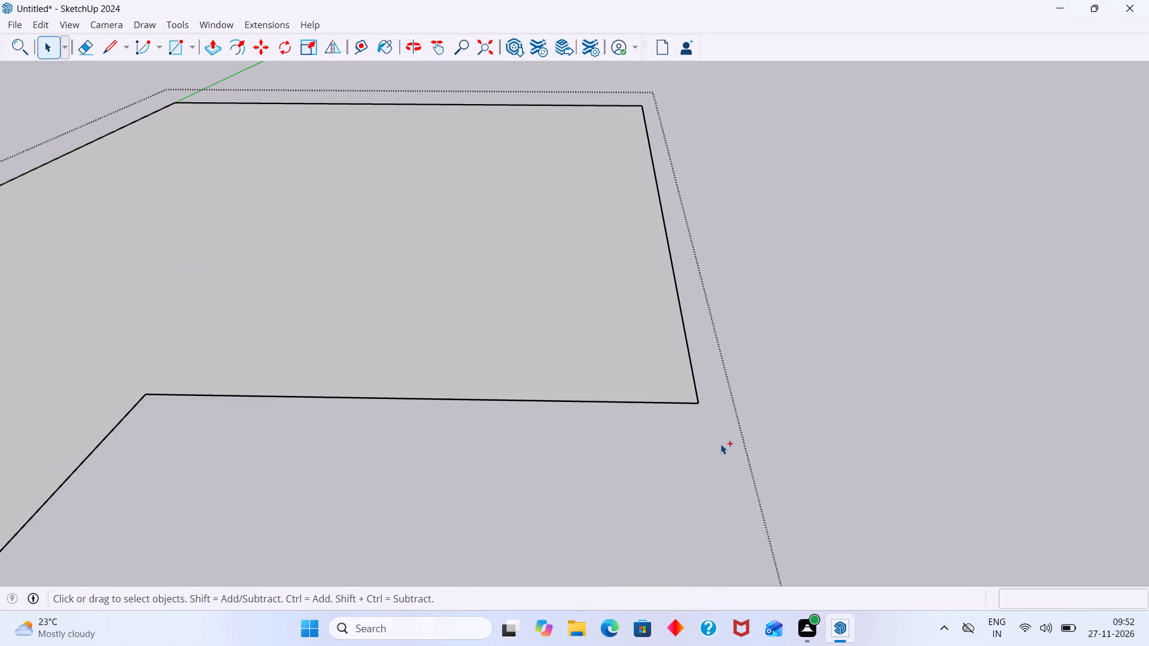
Move the notch's green-axis edge about 7' 5" along the red axis to the outer corner, squaring the ground face into a rectangle.
scroll(721, 444, down, 11)
click(480, 452)
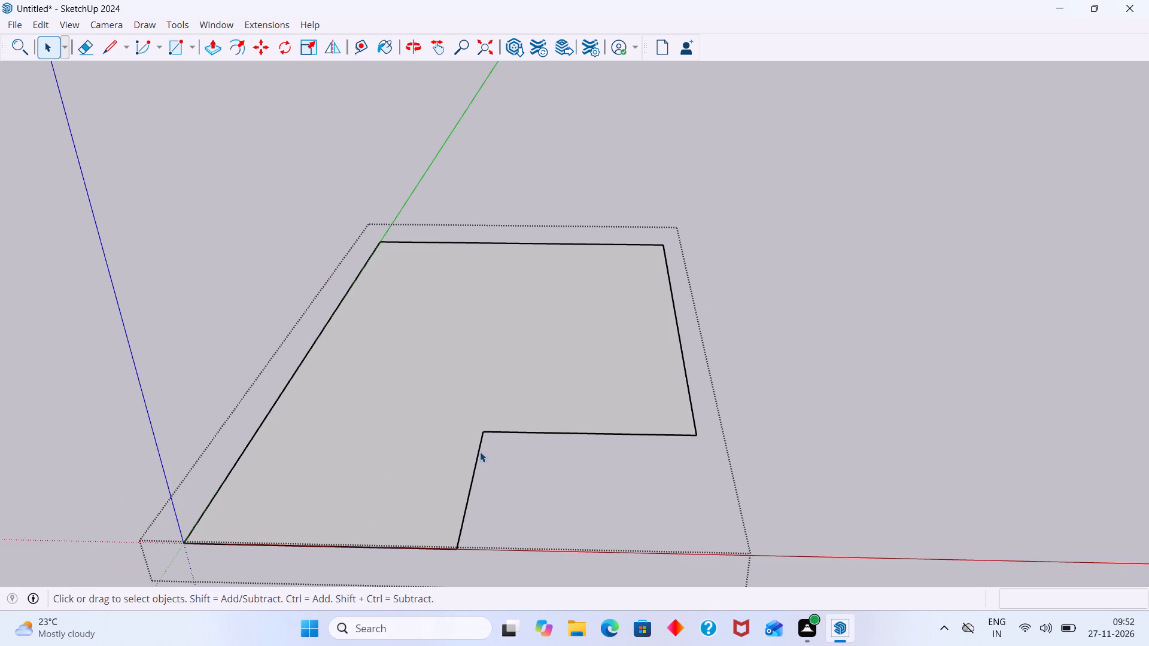
key(m)
click(484, 429)
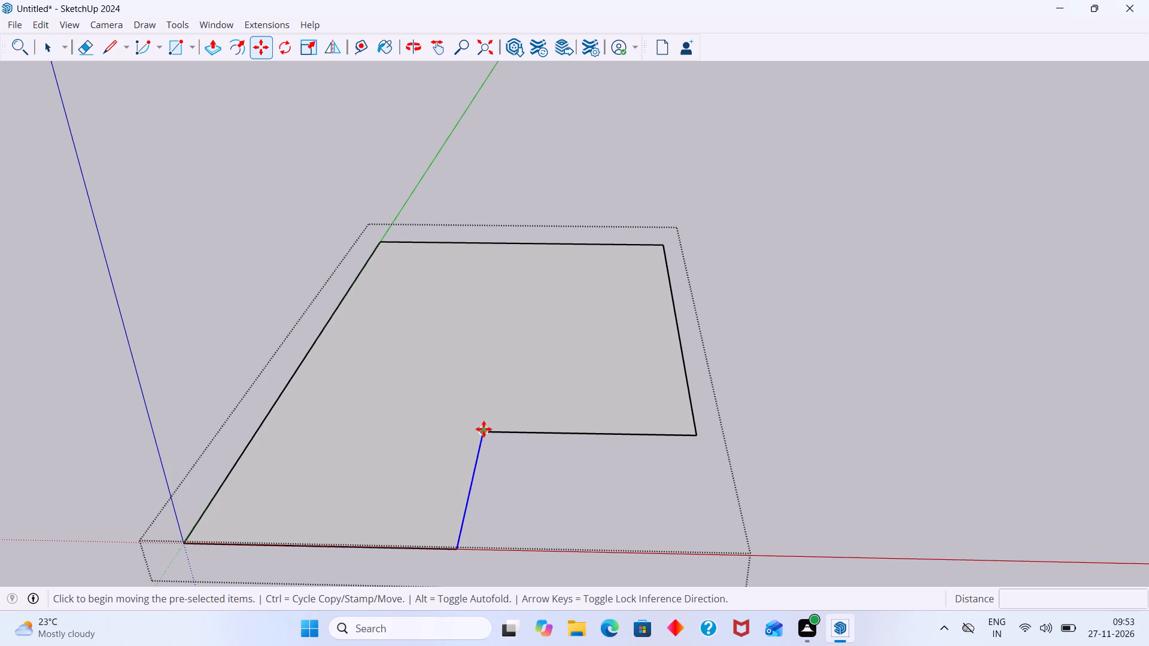
click(698, 436)
key(space)
click(808, 428)
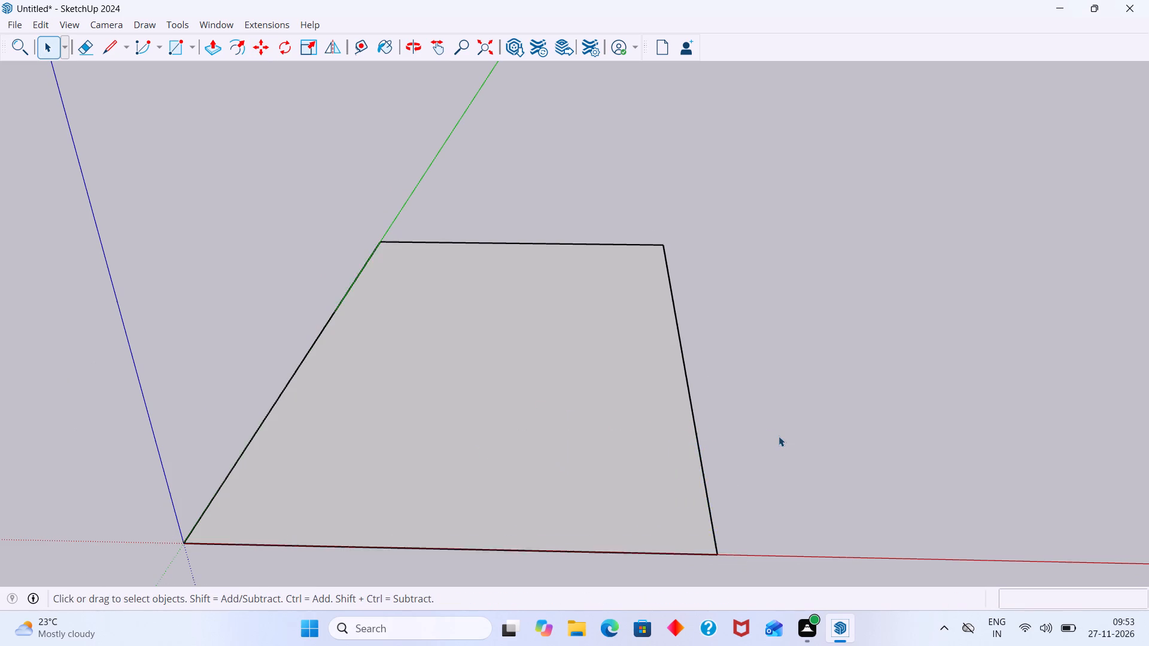
Draw a corner outline at the origin: about 7' 3" along the red axis, and about 5' 8" along the green axis to the front edge.
scroll(777, 436, down, 6)
scroll(701, 429, up, 8)
scroll(771, 434, down, 17)
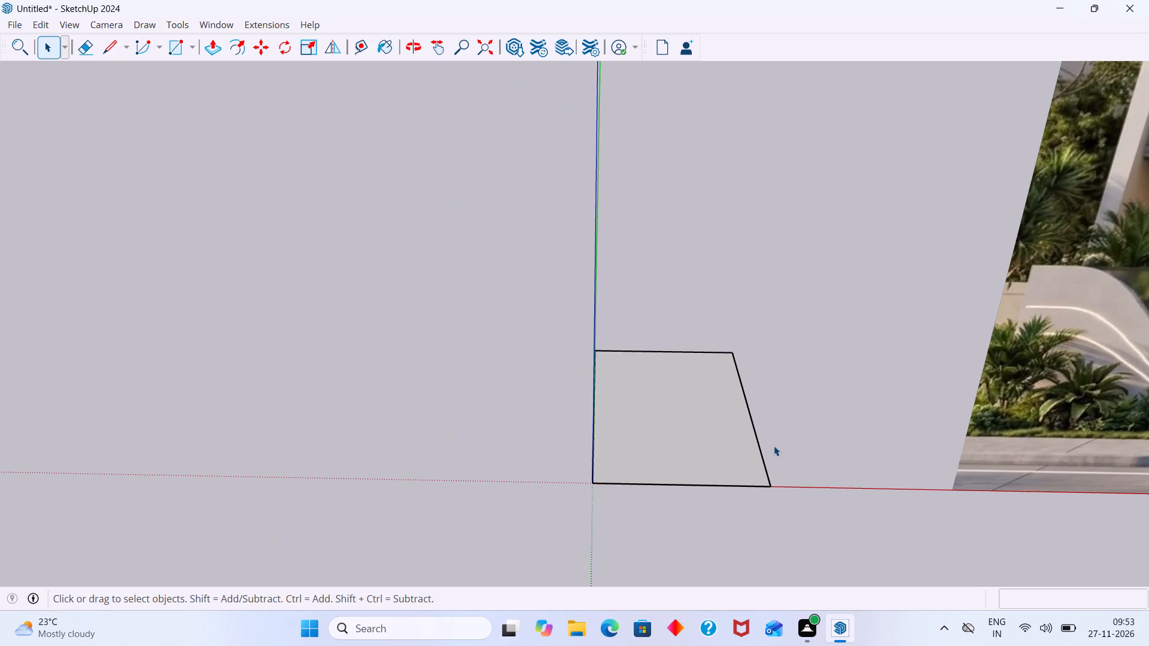
shift+middle_drag(762, 440, 509, 452)
scroll(524, 453, down, 12)
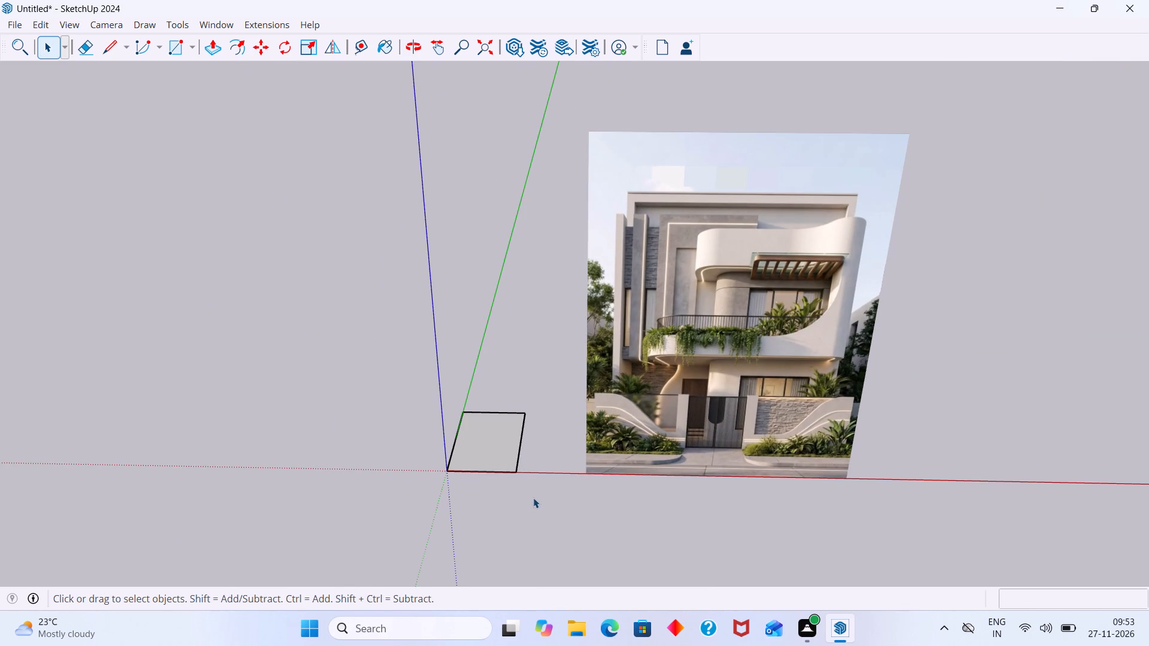
scroll(434, 476, up, 4)
middle_drag(510, 485, 545, 490)
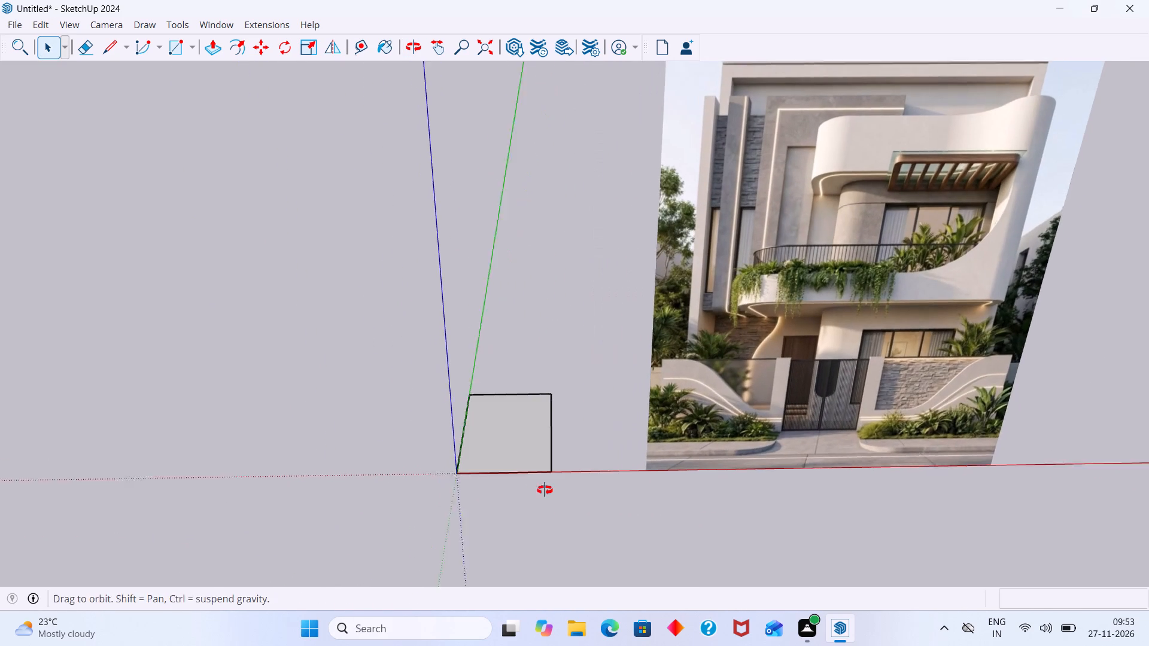
middle_drag(545, 490, 557, 494)
key(l)
scroll(461, 451, up, 7)
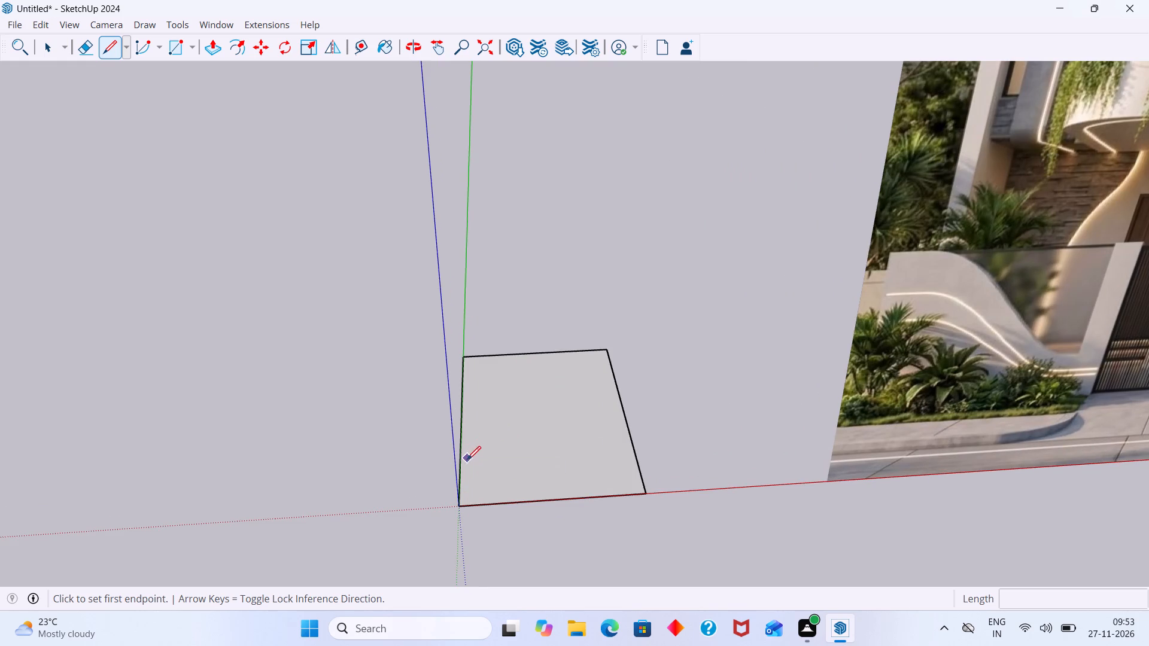
click(458, 463)
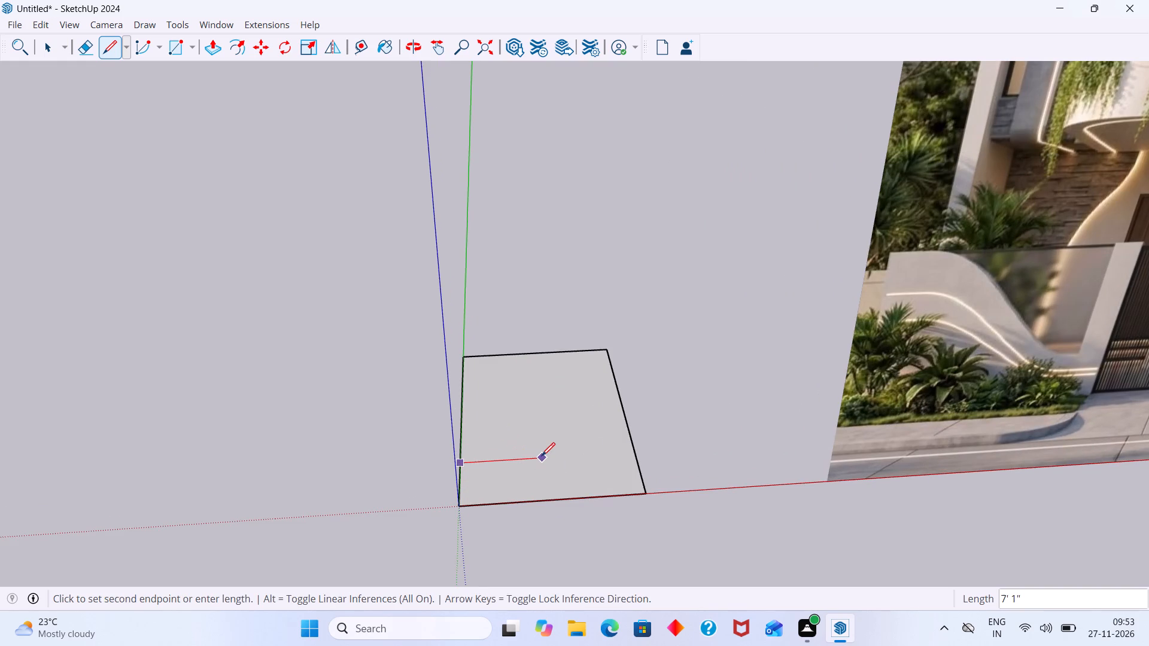
key(Right)
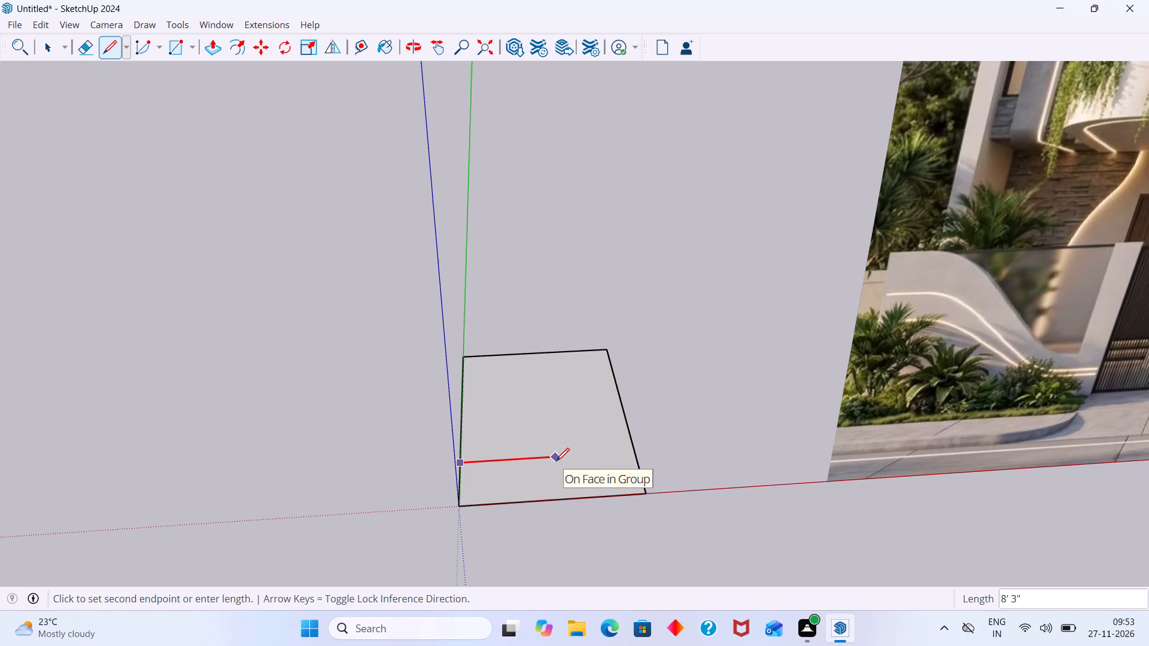
click(544, 461)
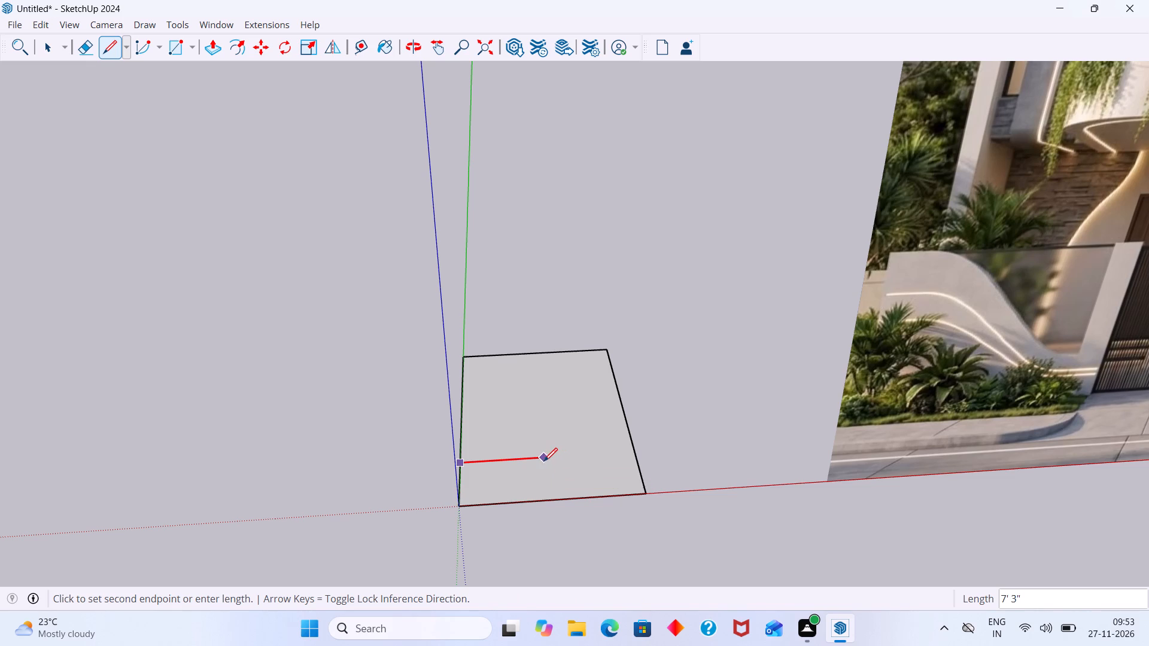
key(Left)
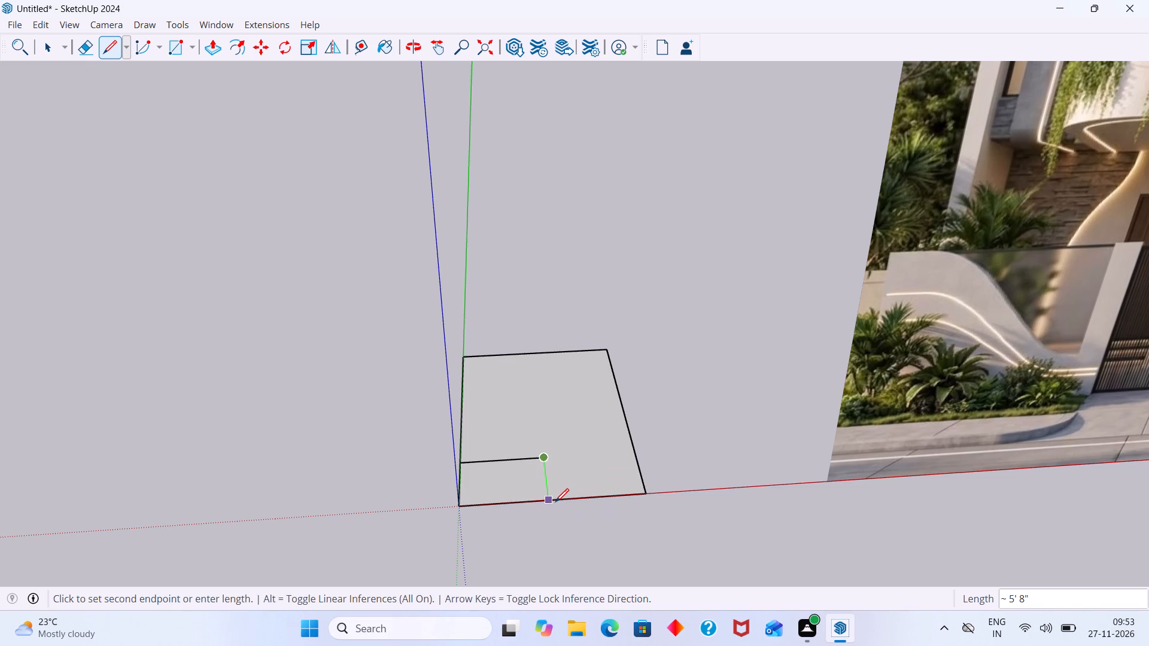
click(555, 501)
key(space)
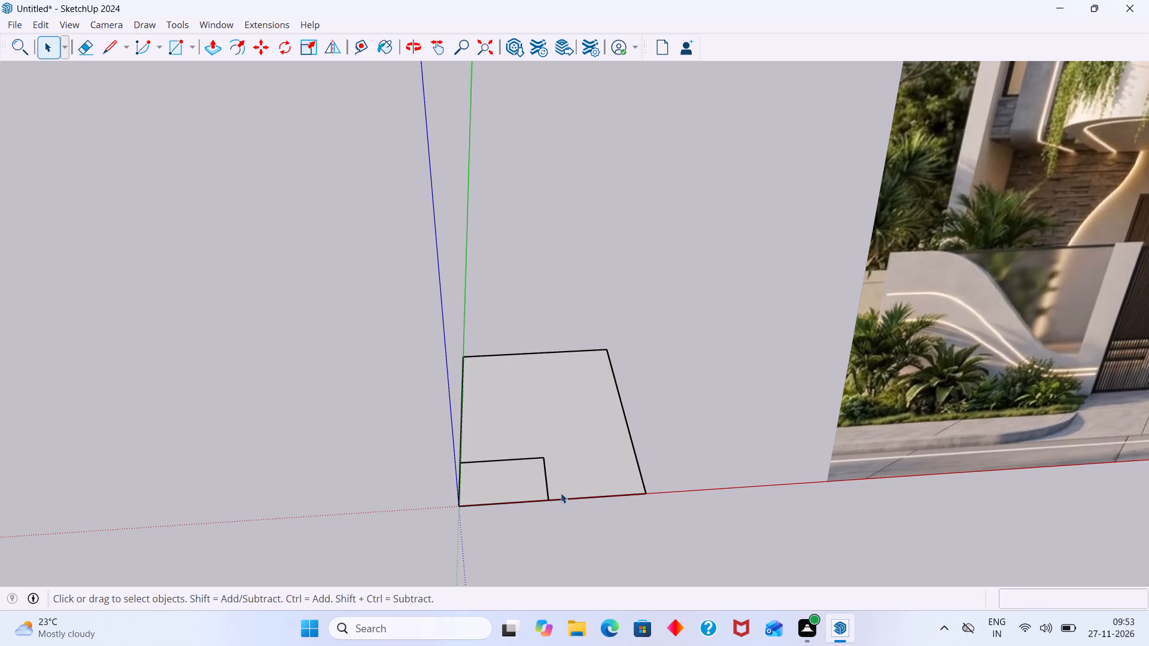
Delete the face inside the newly drawn corner rectangle at the origin.
scroll(485, 488, up, 3)
click(487, 486)
key(Delete)
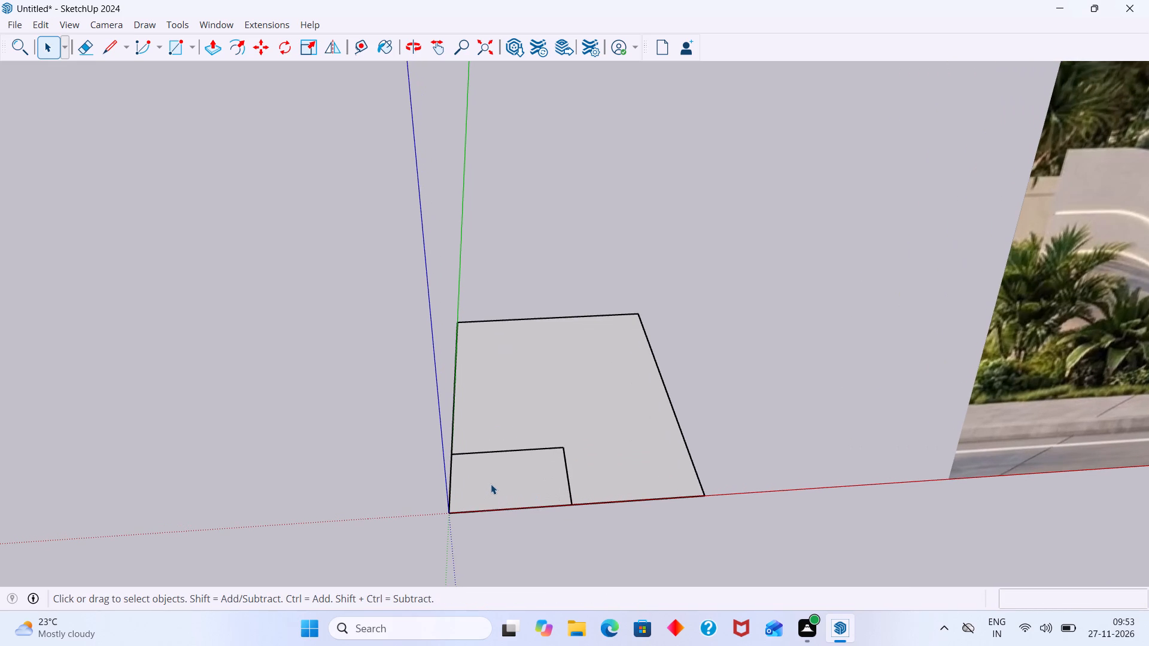
Undo the corner outline drawn at the origin outside the ground rectangle's group.
click(491, 484)
triple_click(495, 482)
click(496, 490)
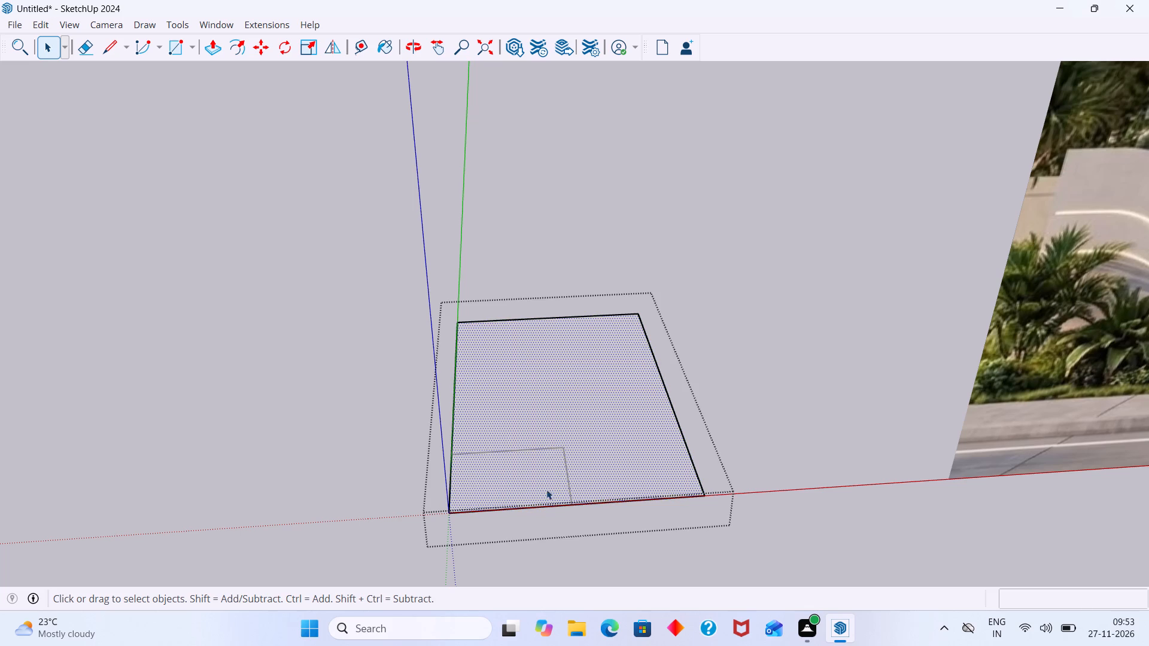
key(ctrl+z)
key(ctrl+z)
key(ctrl+z)
Inside the ground rectangle's group, draw a corner outline about 7' 4" along the red axis, and about 6' 1" along the green axis to the front edge.
click(545, 468)
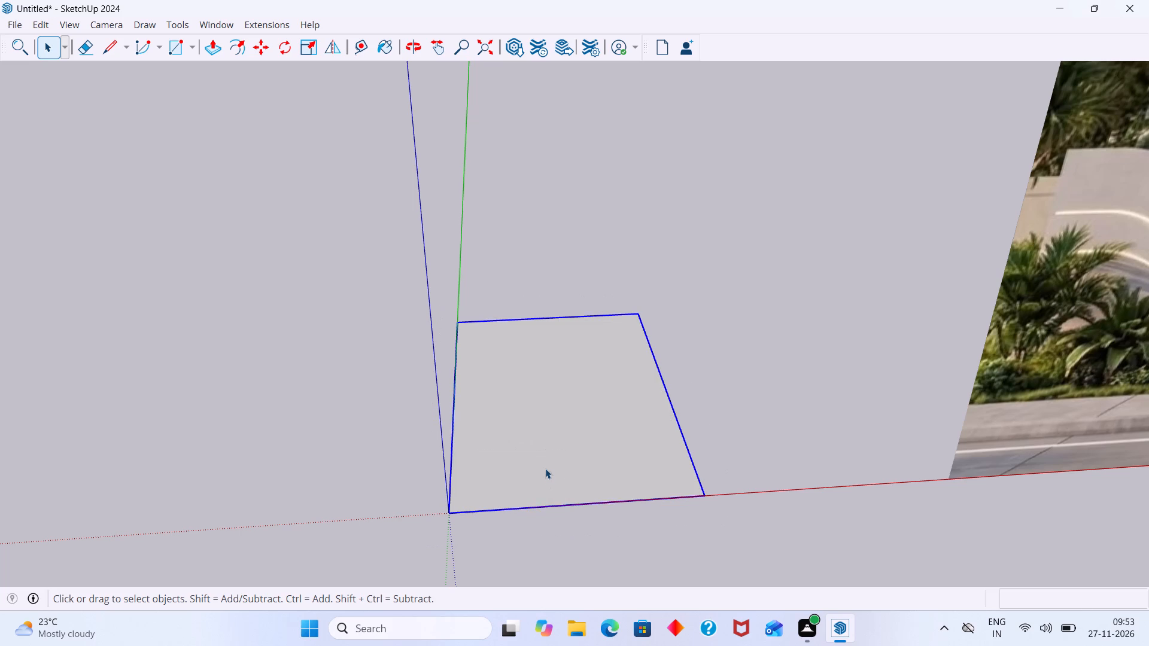
click(545, 468)
click(545, 468)
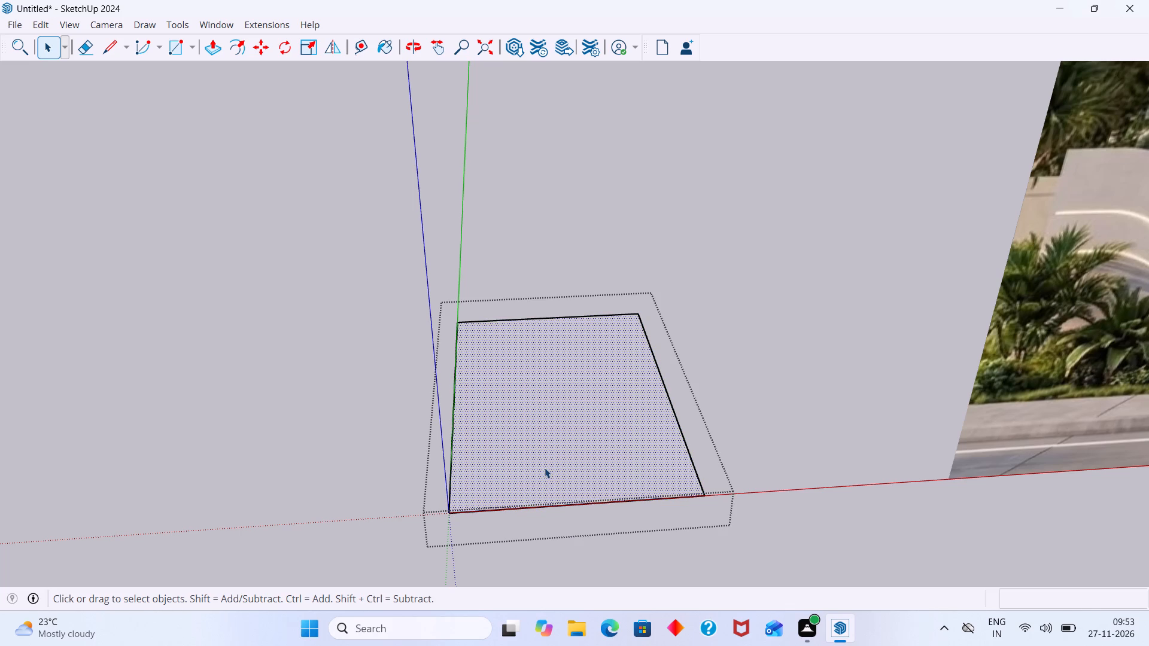
key(l)
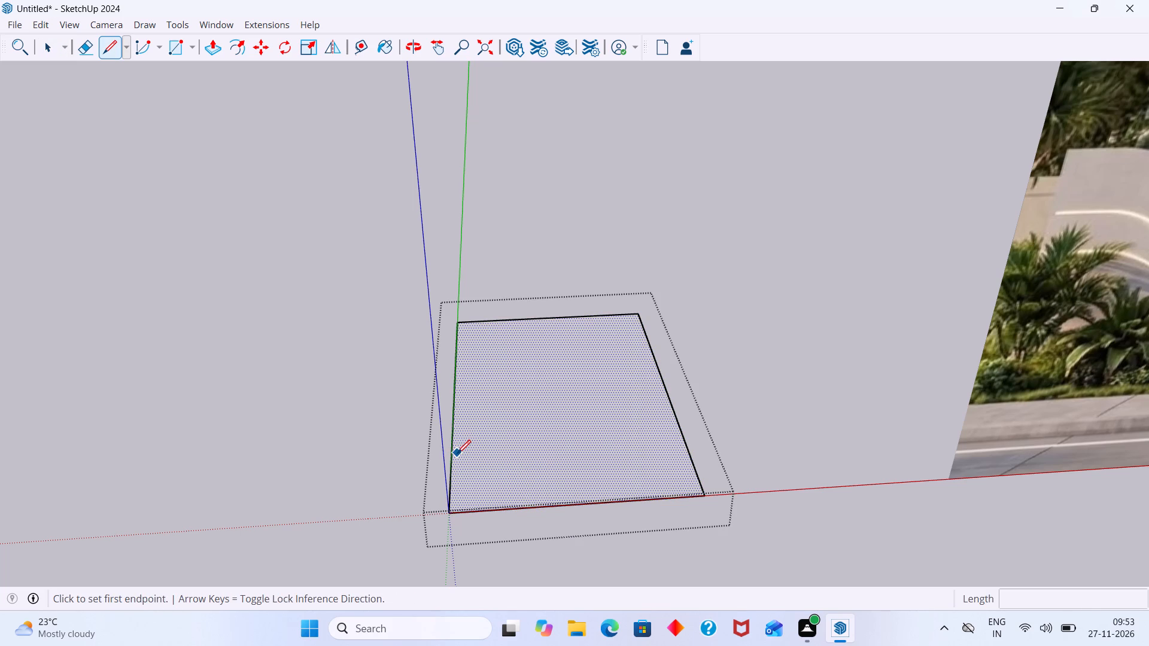
click(455, 452)
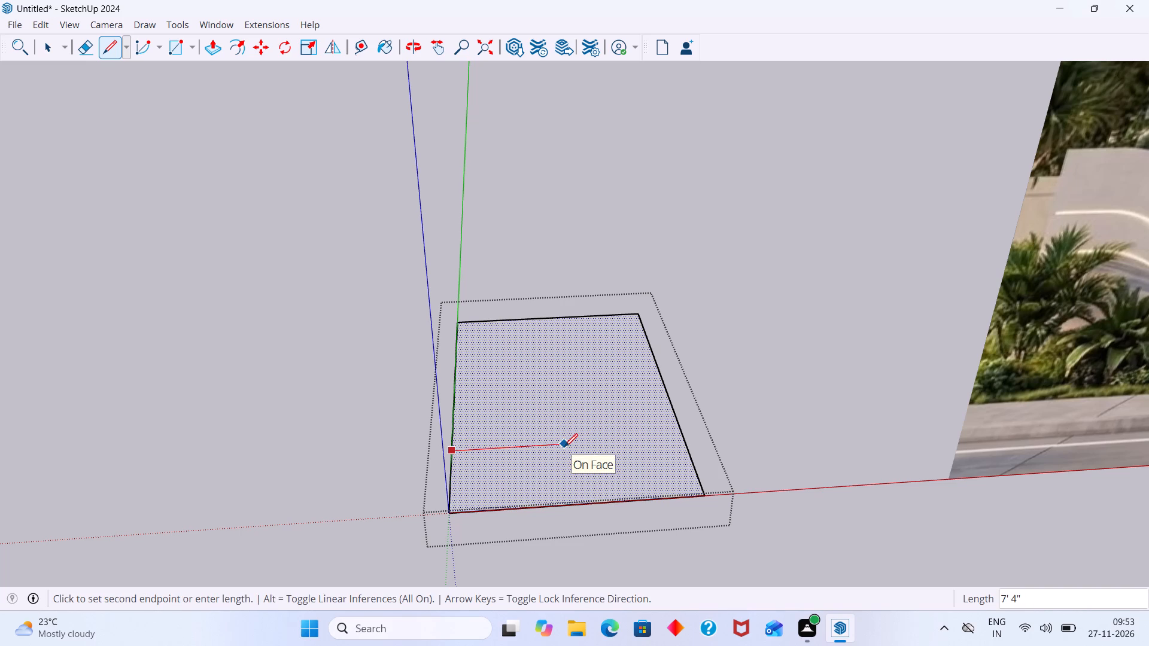
click(564, 447)
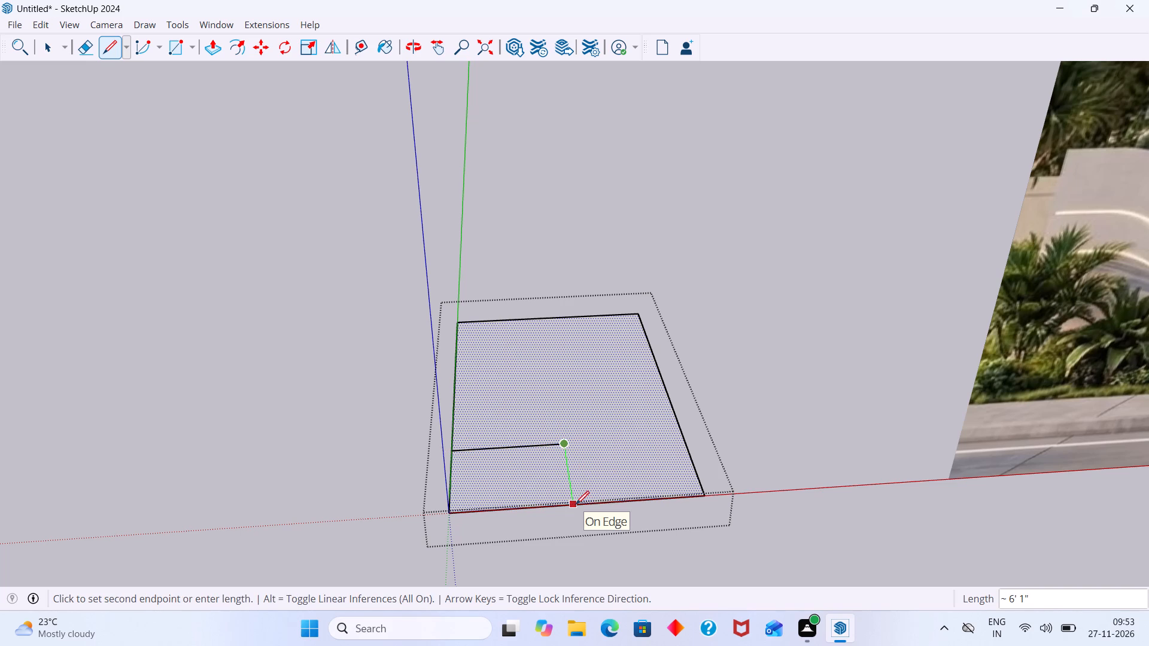
click(576, 504)
key(space)
scroll(625, 495, down, 8)
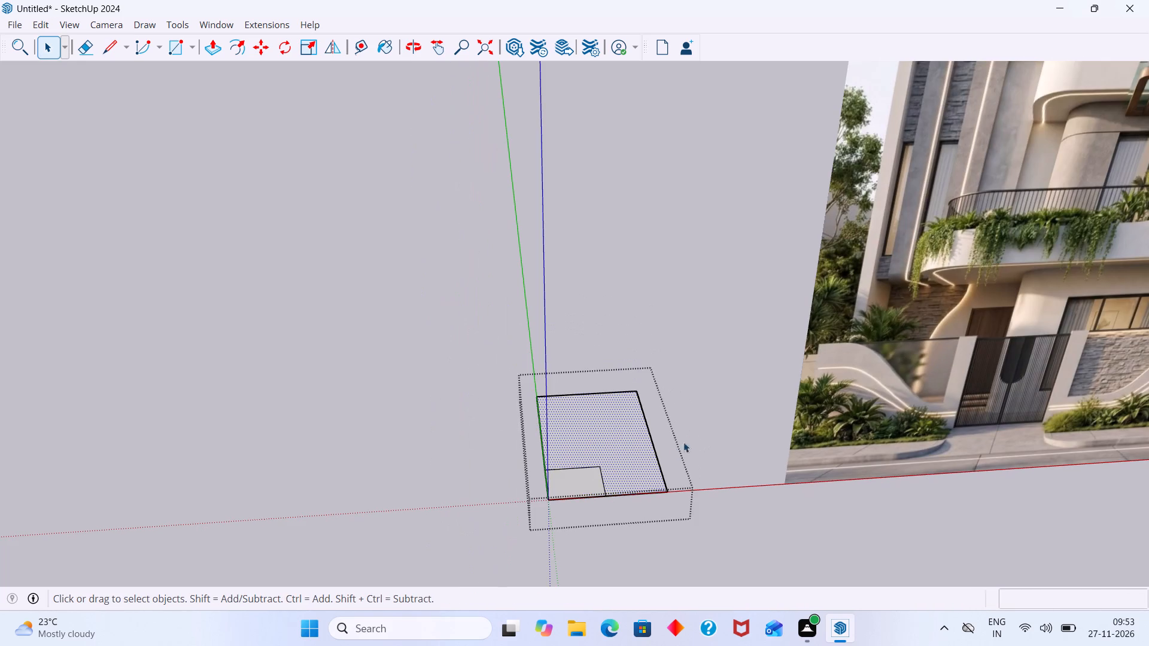
click(689, 437)
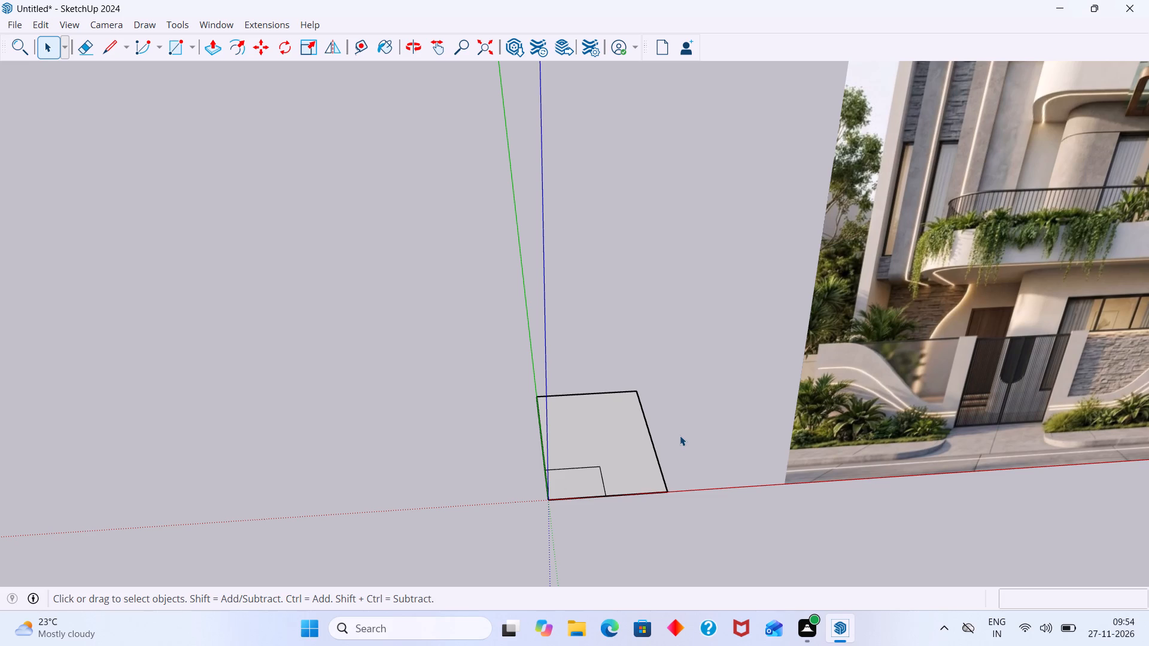
Inside the group, erase the corner rectangle's two outer edges meeting at the origin to cut the notch out of the ground face.
middle_drag(553, 473, 449, 486)
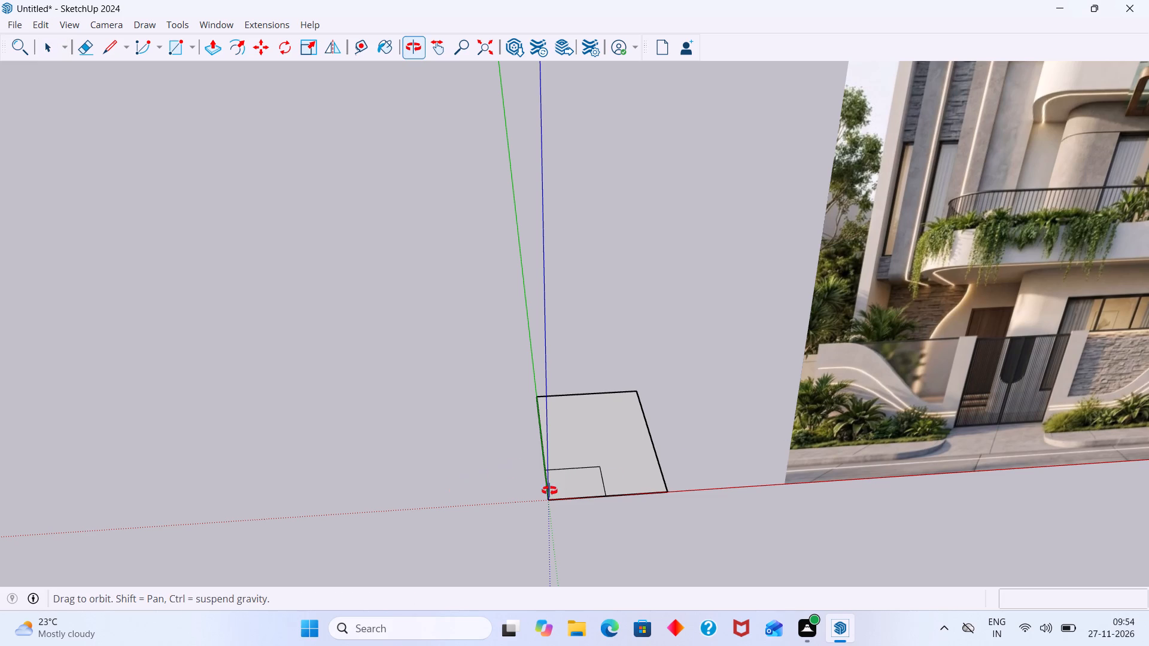
scroll(554, 491, up, 5)
middle_drag(561, 522, 581, 518)
scroll(582, 517, up, 2)
scroll(583, 514, down, 4)
middle_drag(584, 512, 585, 511)
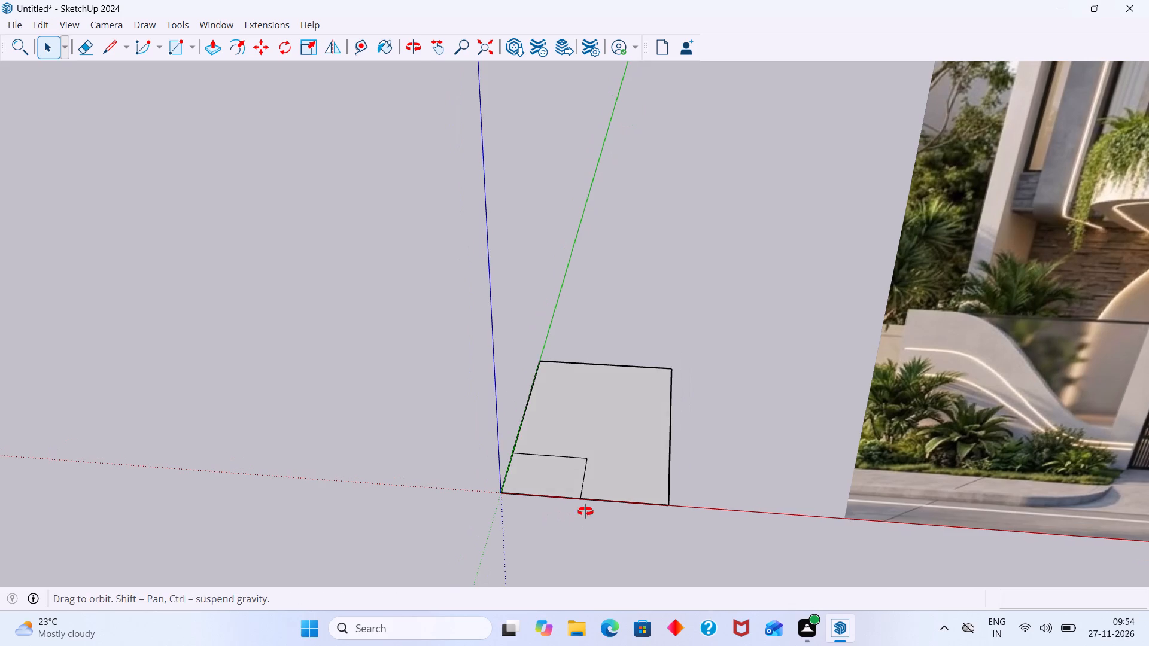
middle_drag(585, 511, 600, 511)
key(e)
key(space)
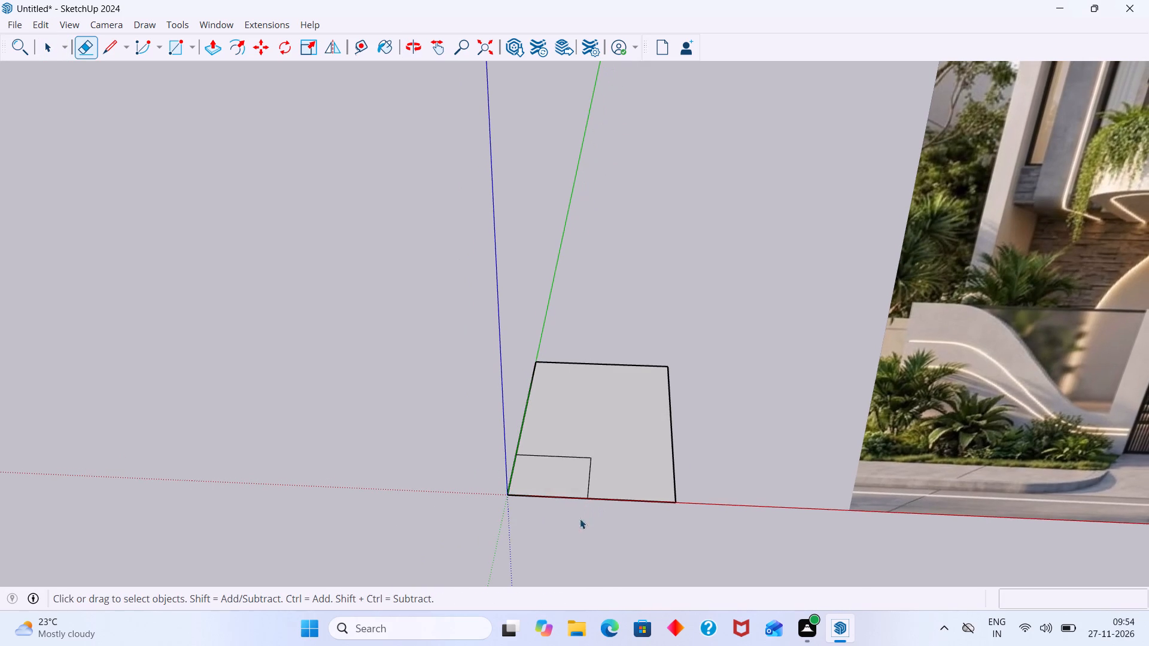
click(576, 499)
double_click(577, 497)
click(576, 499)
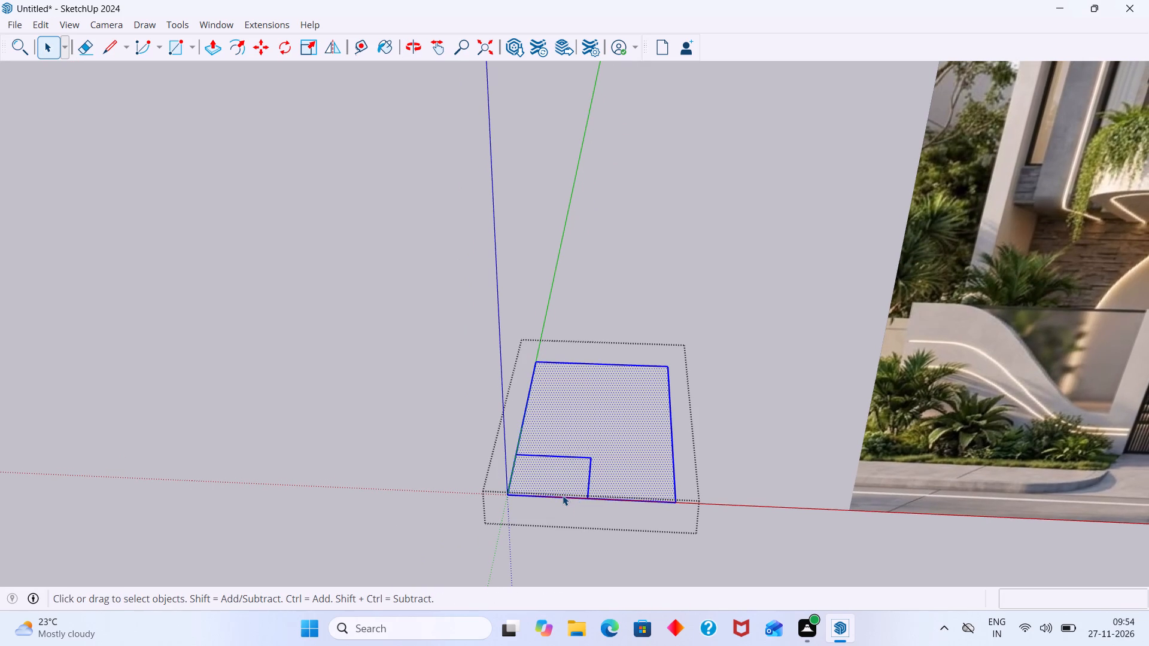
click(563, 495)
click(558, 495)
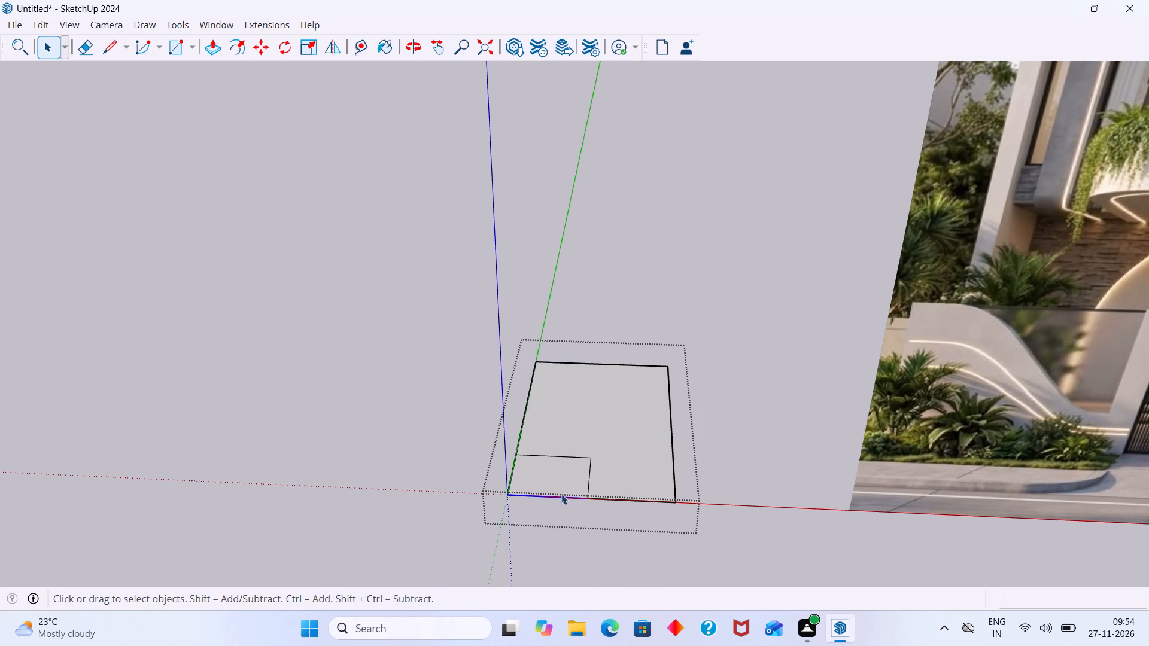
key(e)
drag(560, 510, 555, 486)
drag(539, 490, 522, 486)
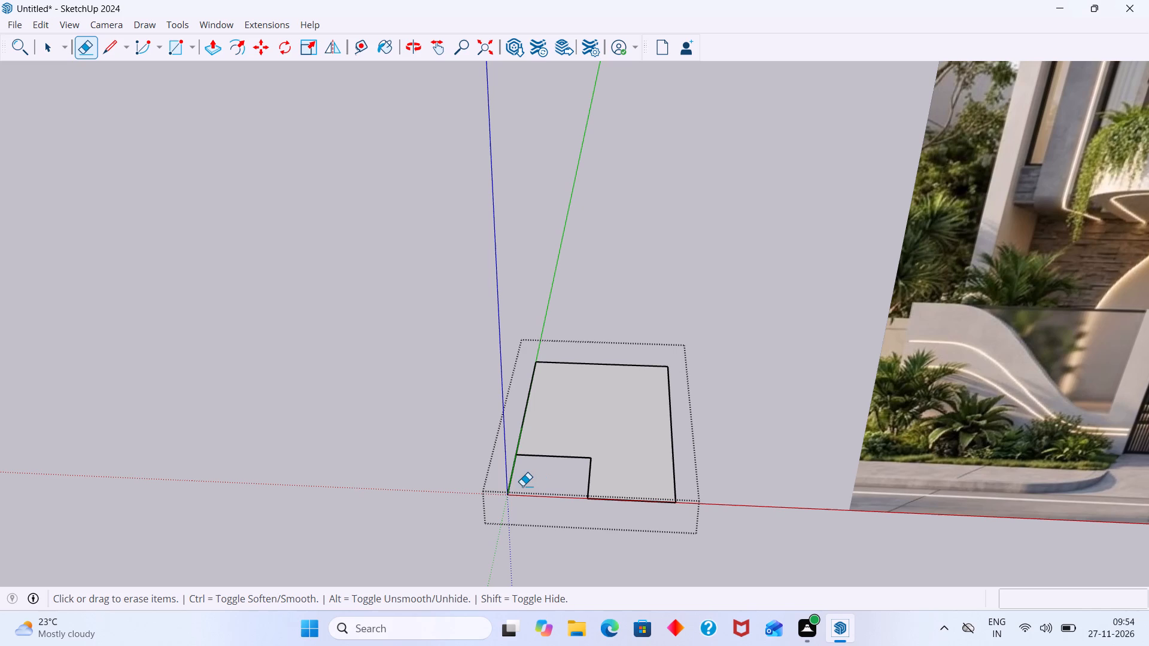
drag(522, 486, 512, 484)
key(space)
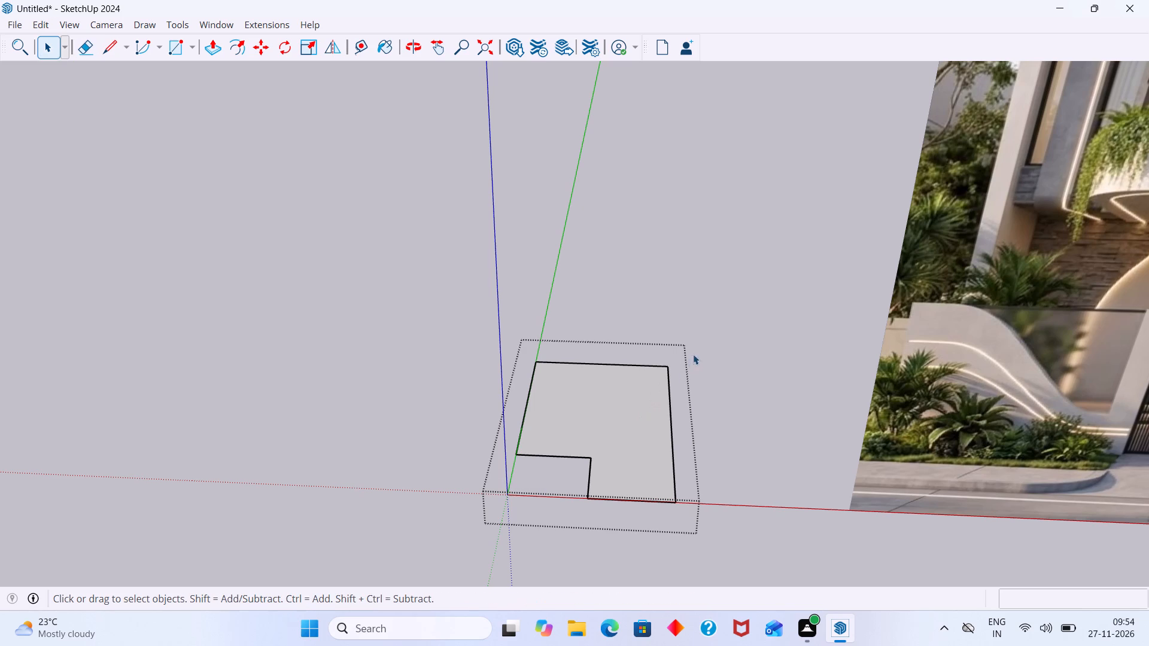
drag(693, 354, 700, 352)
Offset the notched ground face's outline 9" inward inside its group to form the wall thickness.
scroll(591, 435, up, 2)
scroll(619, 417, down, 14)
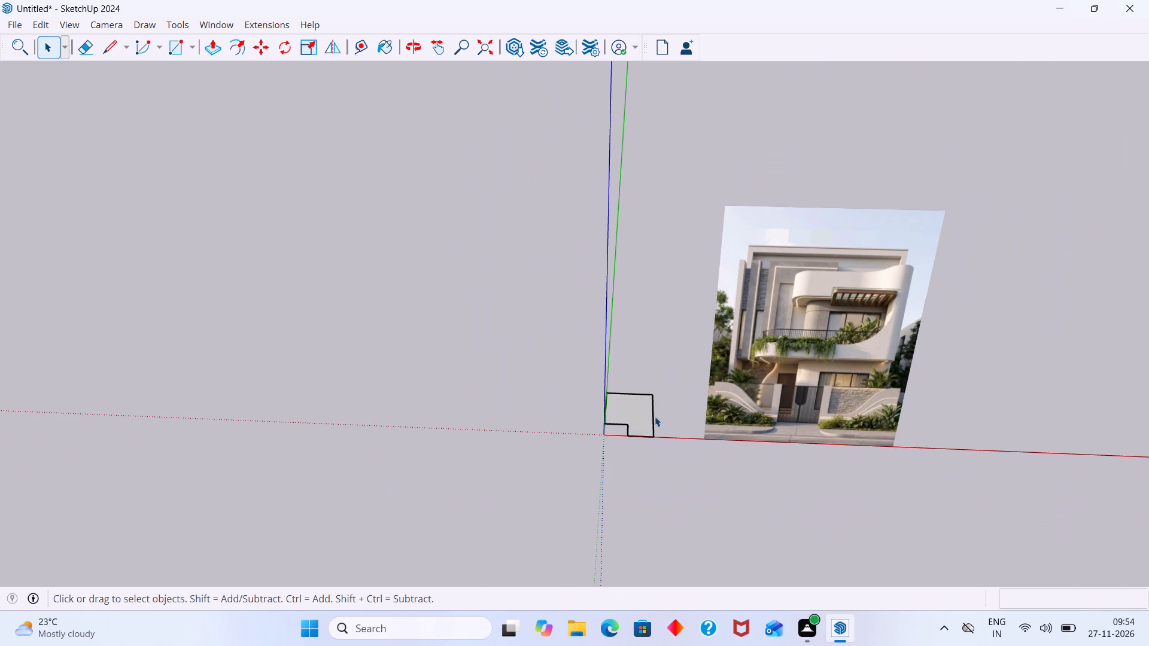
scroll(662, 428, up, 1)
scroll(607, 435, up, 7)
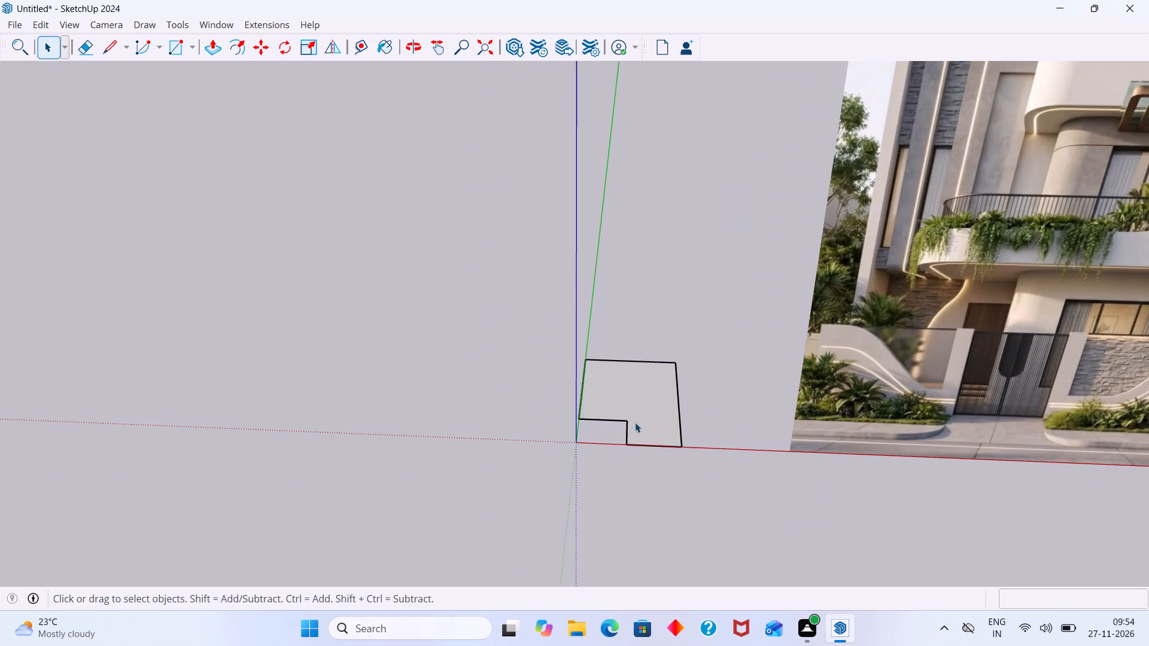
scroll(654, 419, down, 5)
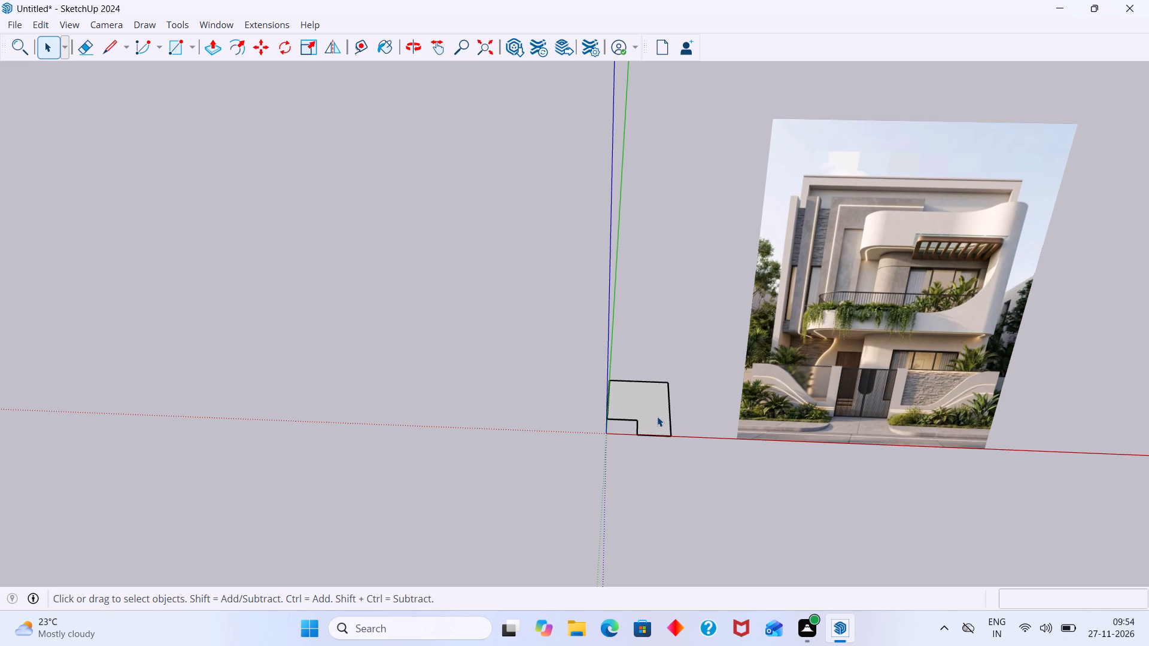
scroll(656, 417, up, 10)
click(647, 417)
double_click(647, 417)
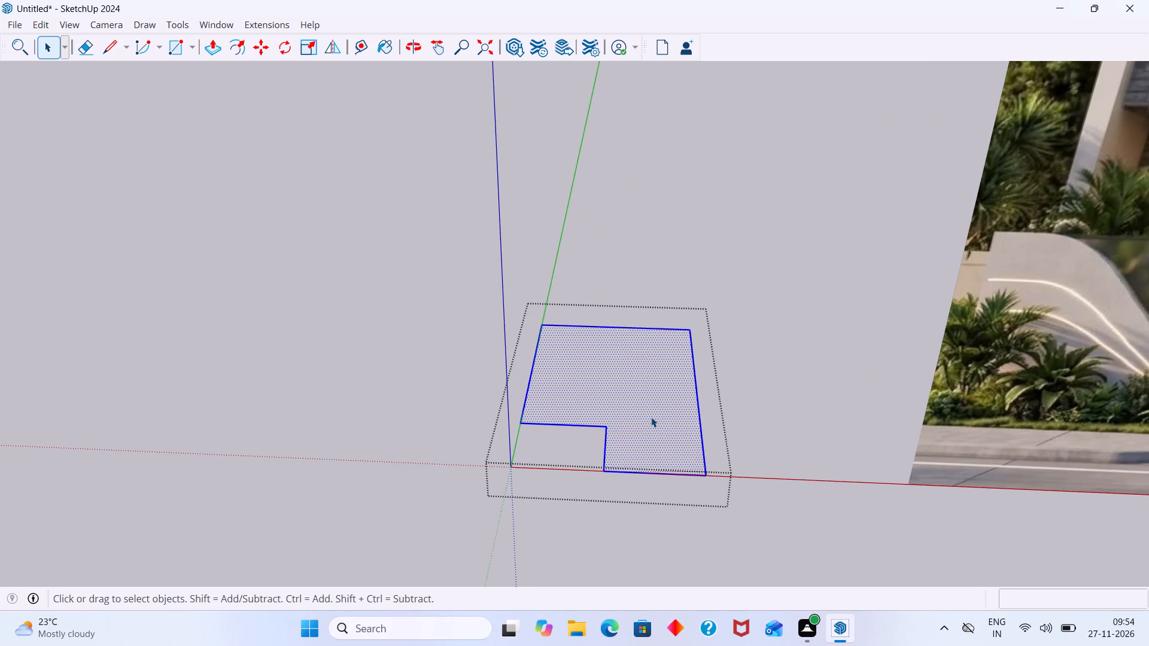
key(f)
click(536, 387)
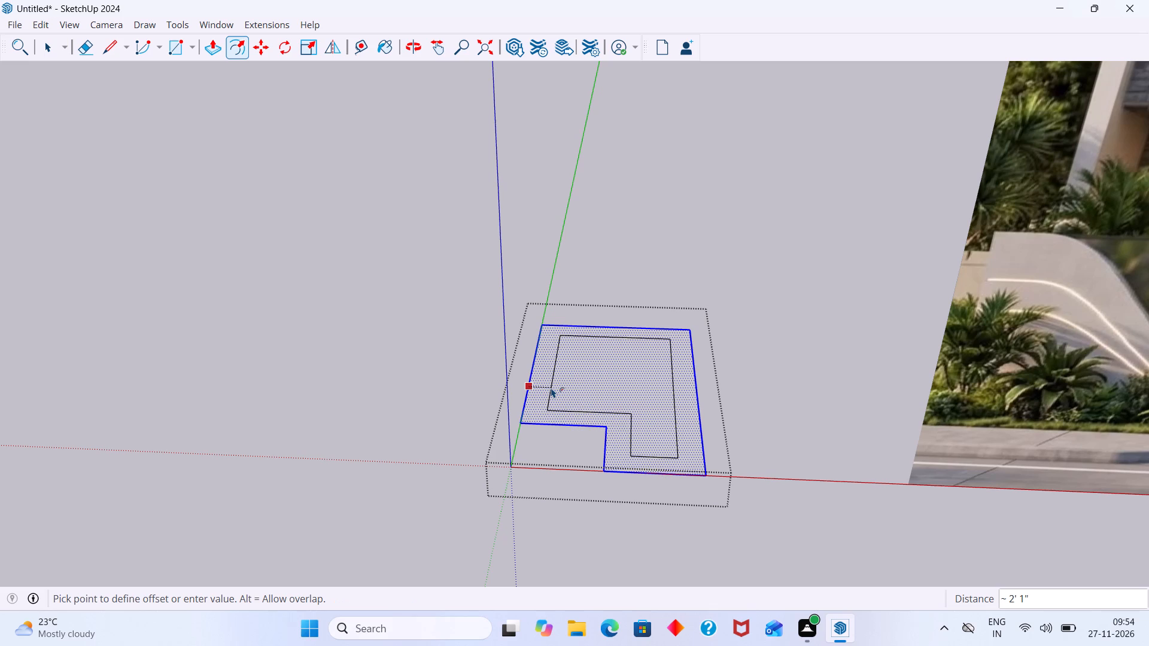
text(9")
key(Return)
key(space)
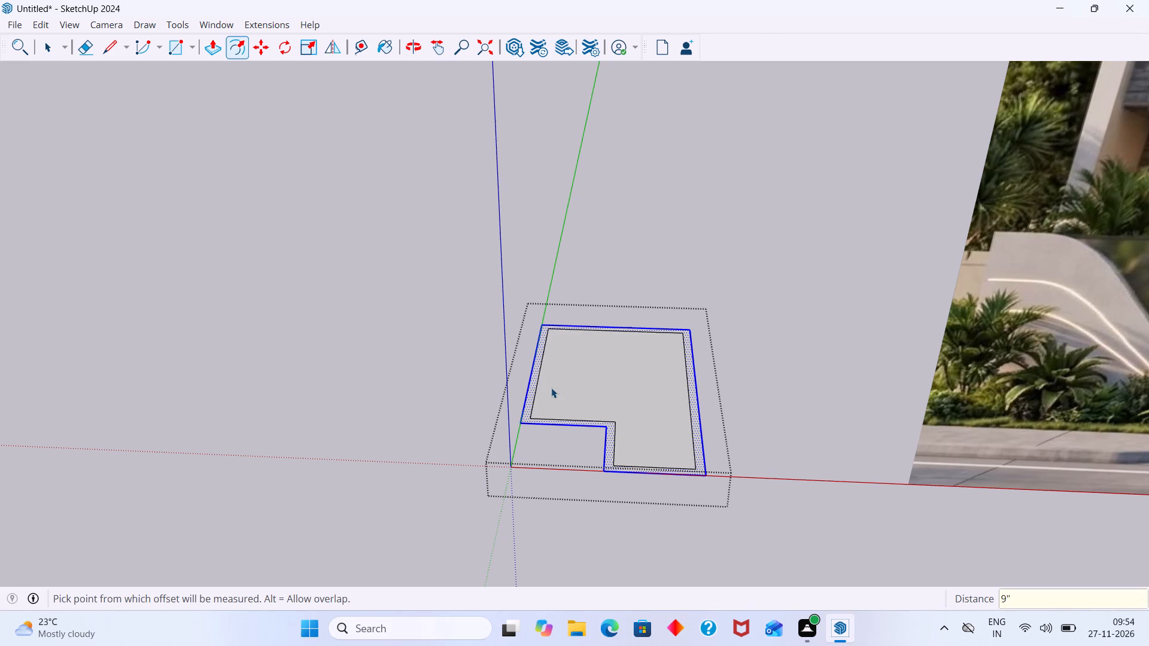
click(779, 239)
Examine the elevation picture's facade, including the vertical fins and entrance, alongside the notched ground outline.
scroll(762, 350, down, 8)
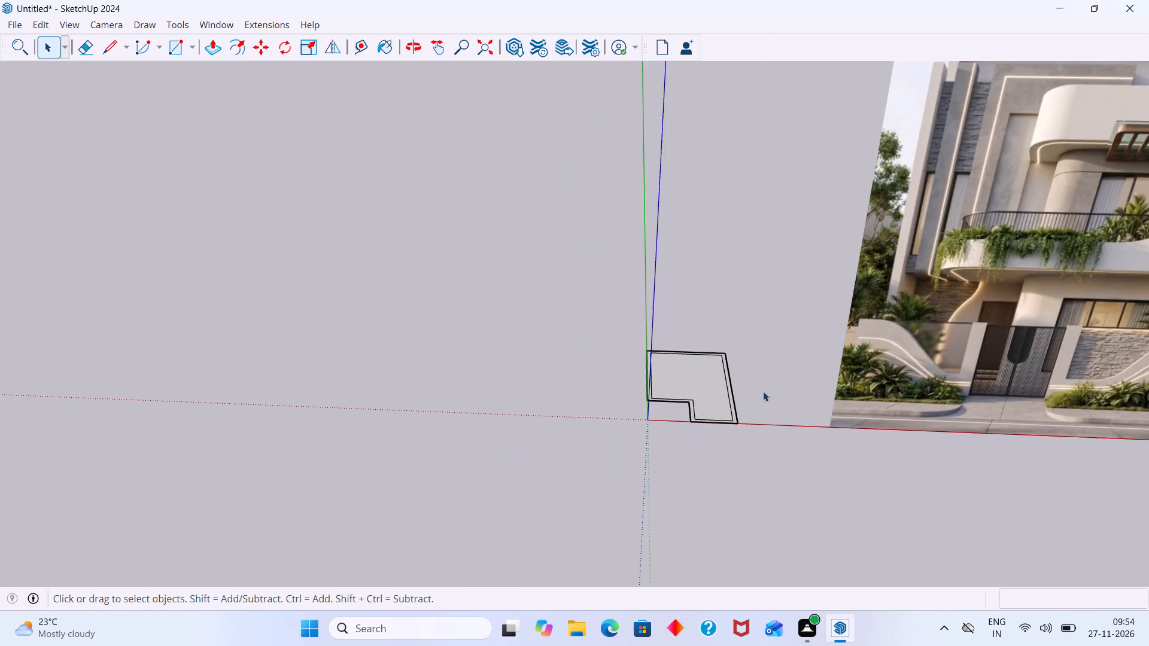
scroll(763, 391, down, 7)
scroll(777, 434, up, 3)
middle_drag(781, 455, 785, 432)
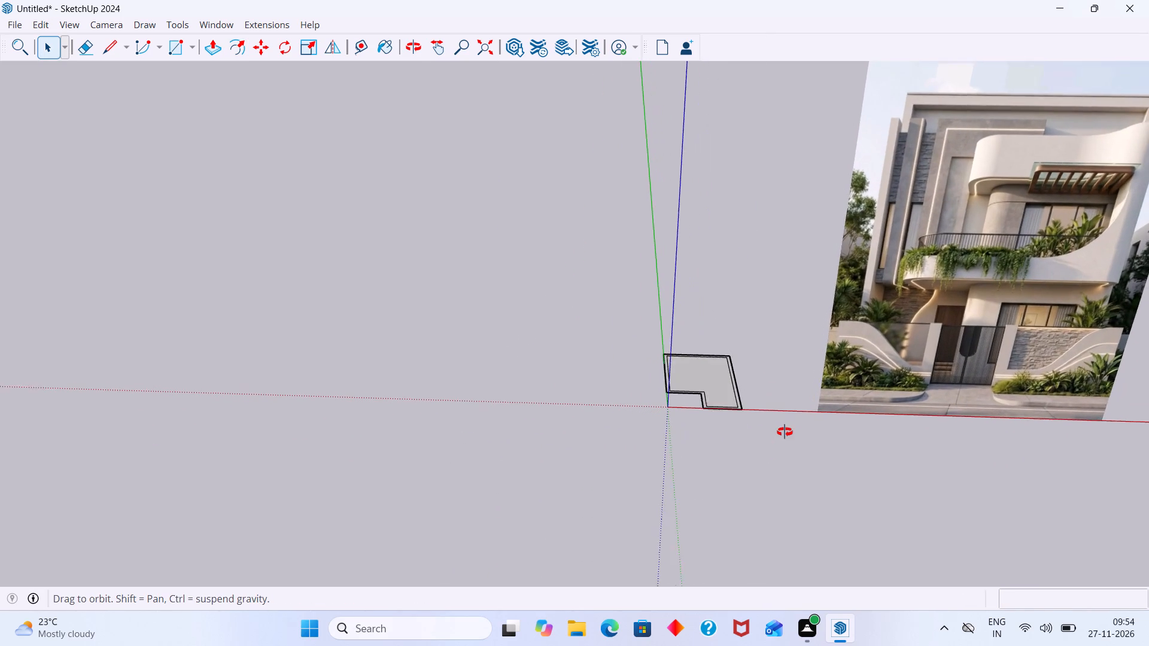
middle_drag(785, 432, 798, 408)
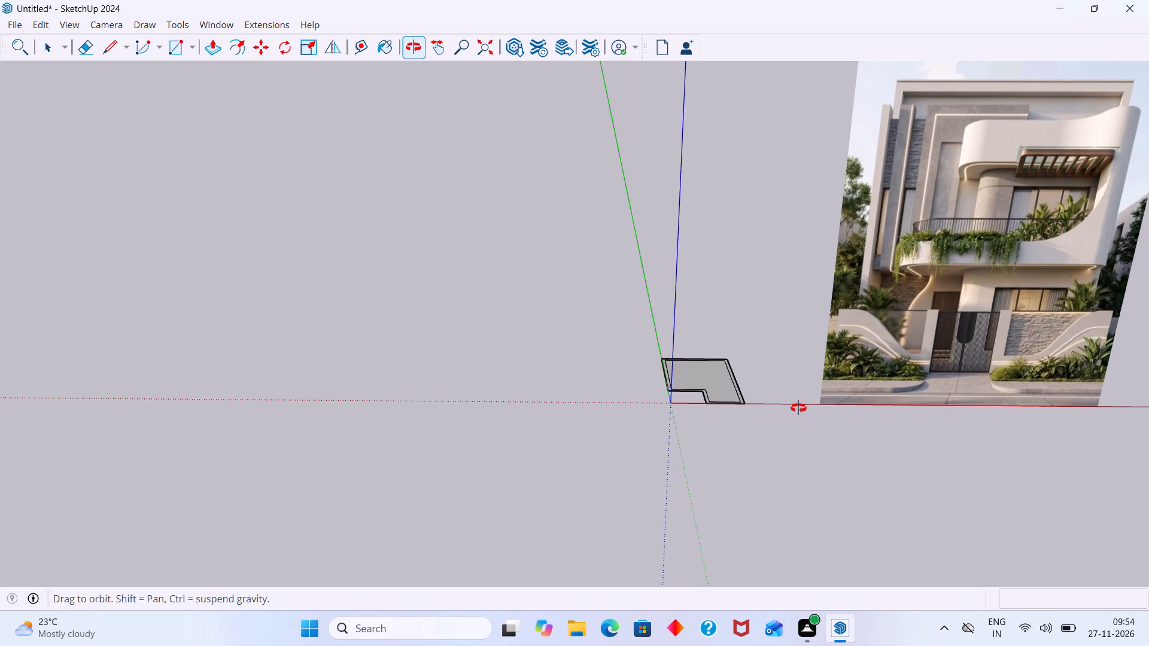
middle_drag(798, 408, 800, 422)
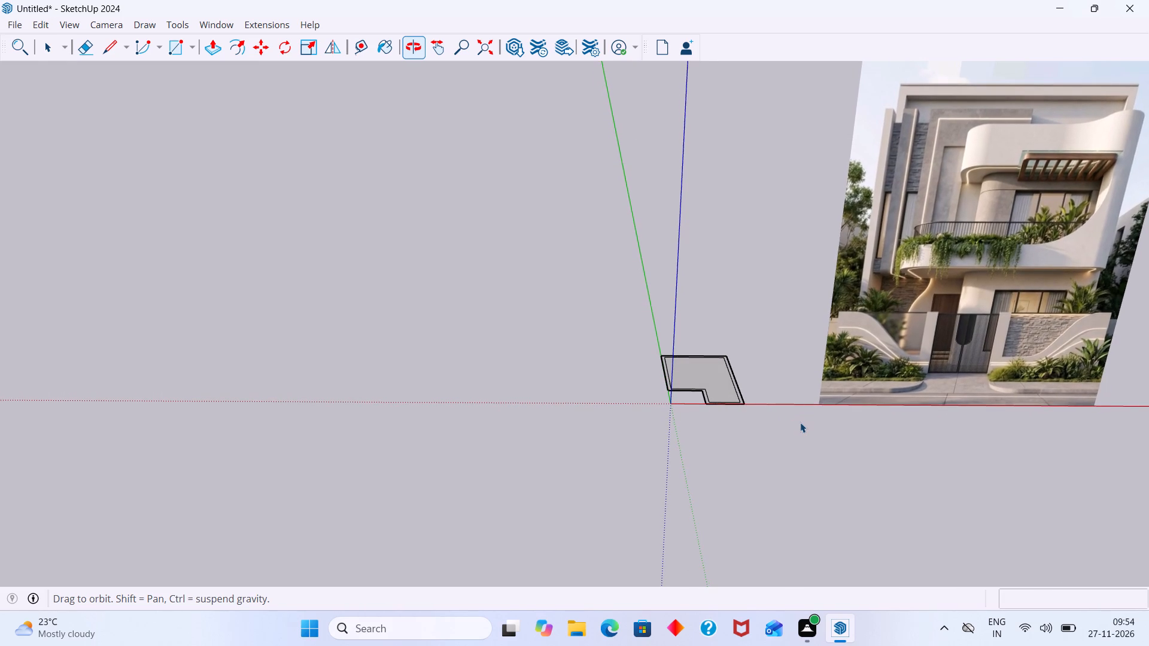
scroll(800, 422, down, 2)
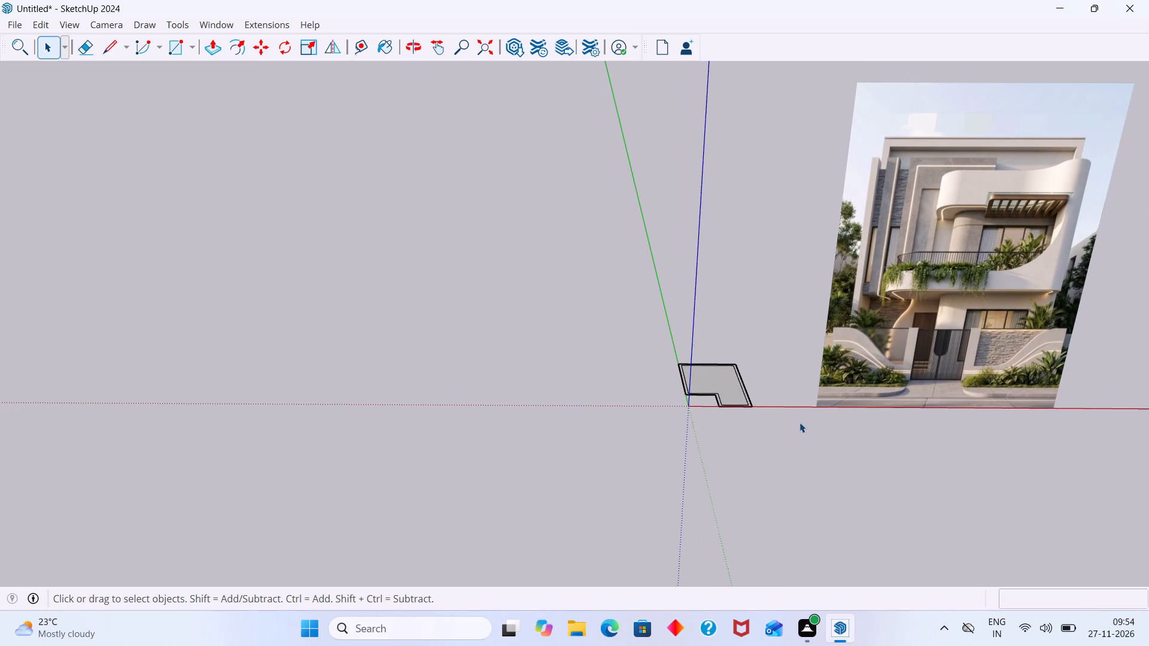
shift+middle_drag(777, 401, 631, 425)
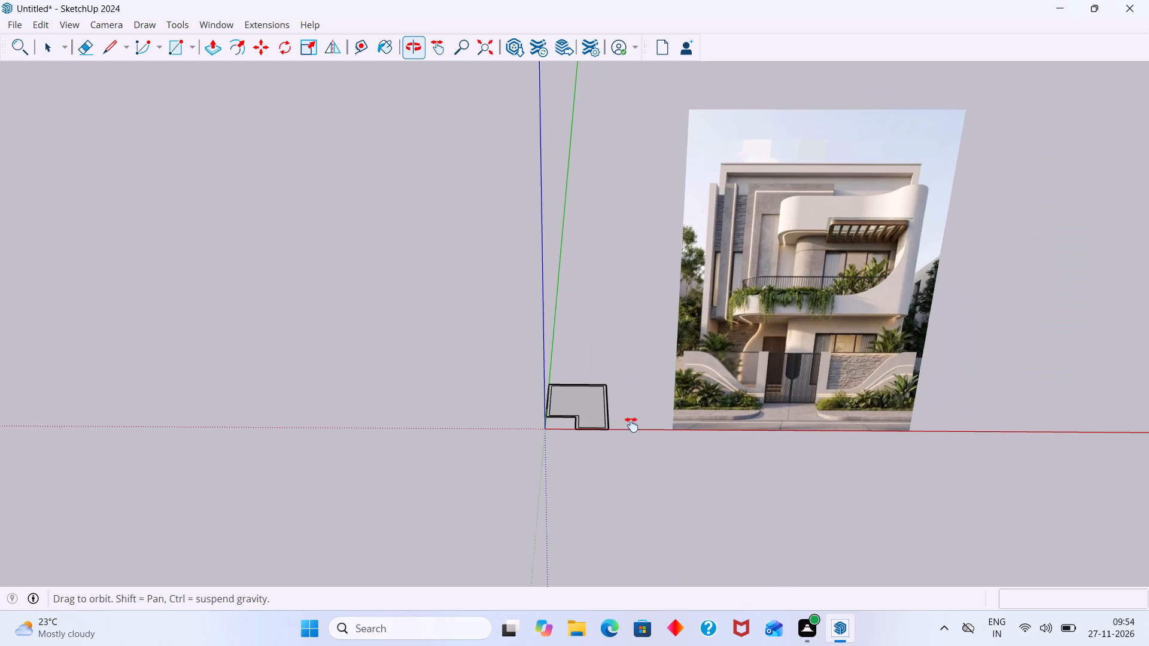
shift+middle_drag(631, 425, 635, 418)
scroll(734, 352, up, 9)
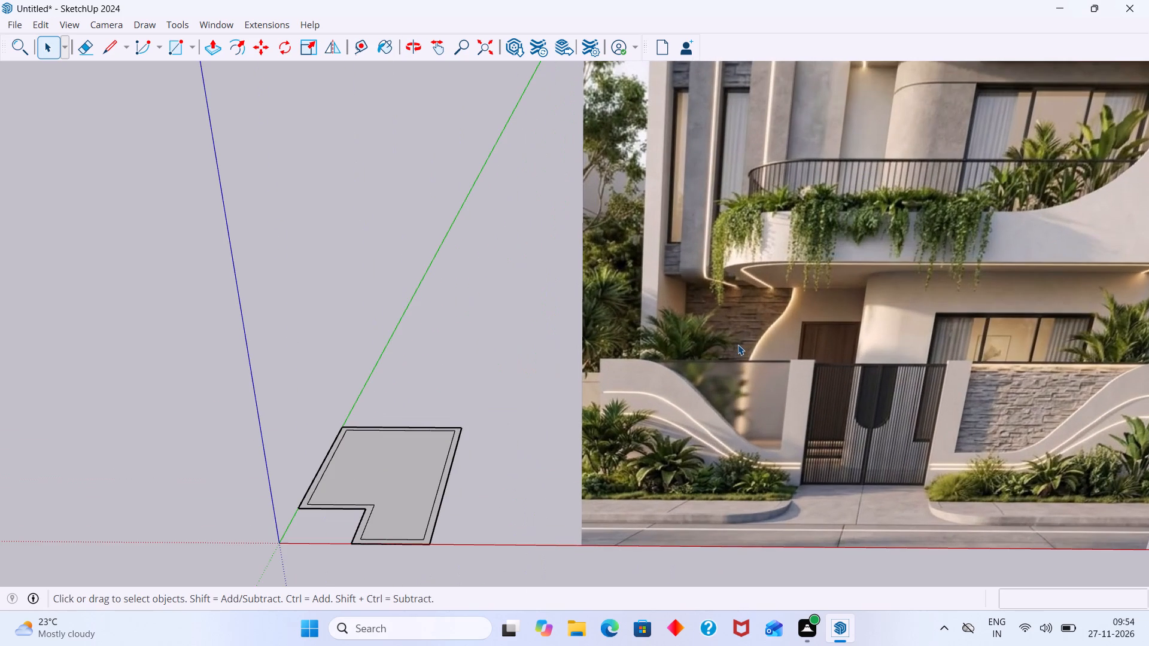
scroll(738, 345, down, 5)
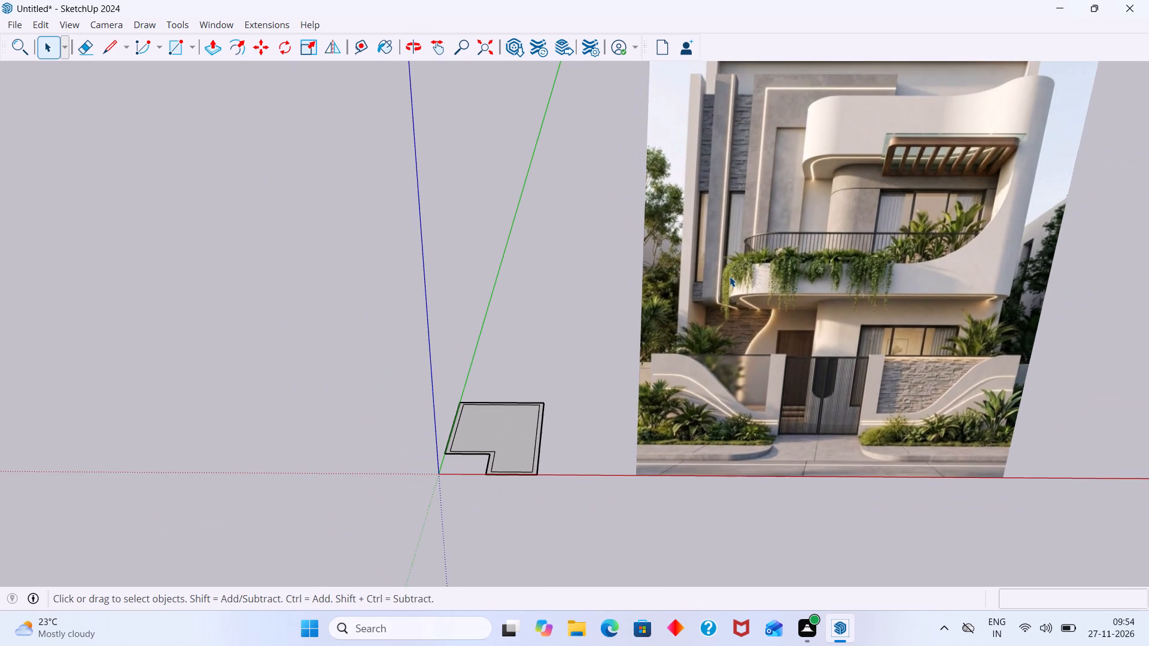
middle_drag(751, 234, 769, 308)
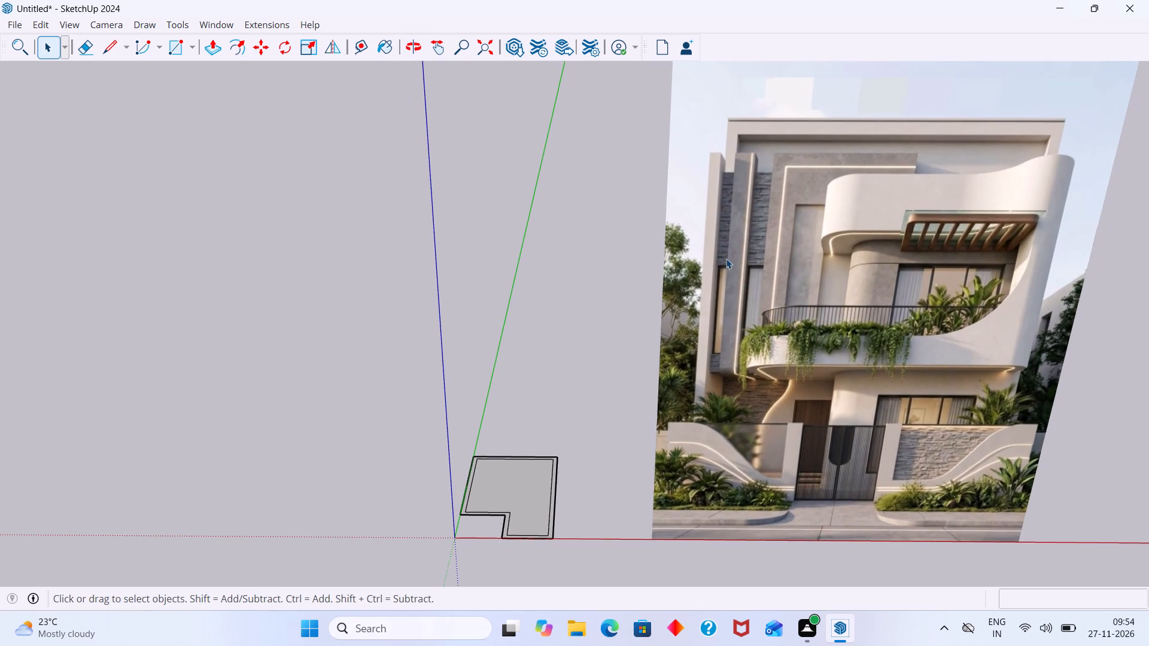
scroll(738, 150, up, 15)
middle_drag(731, 181, 755, 184)
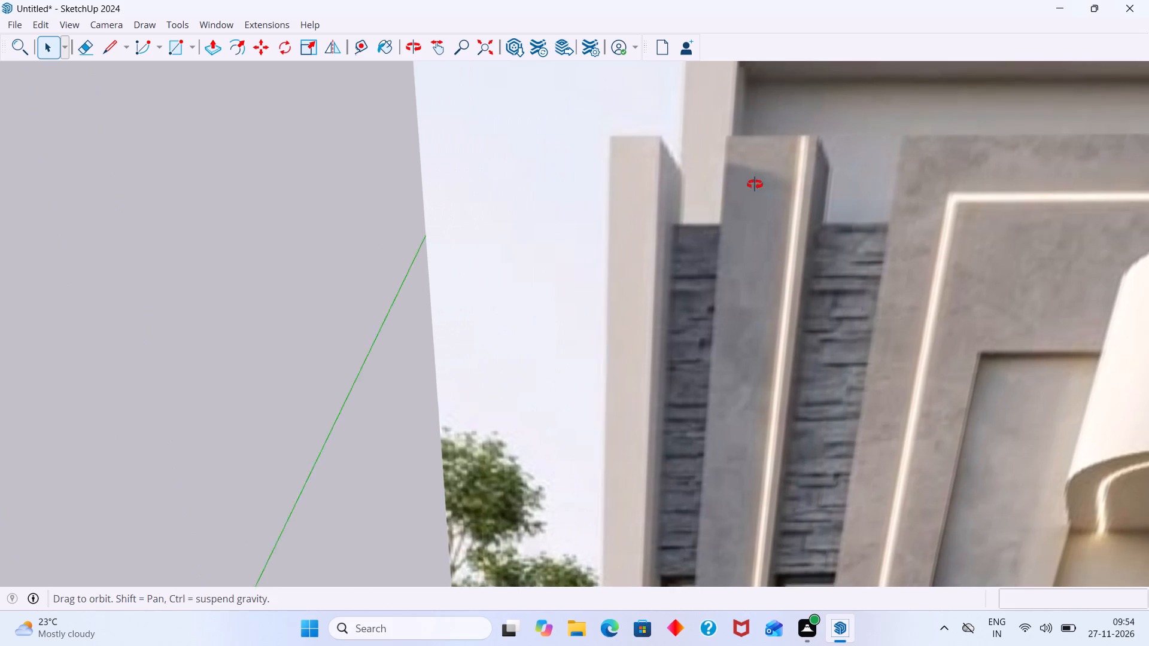
middle_drag(755, 184, 880, 189)
scroll(867, 191, down, 11)
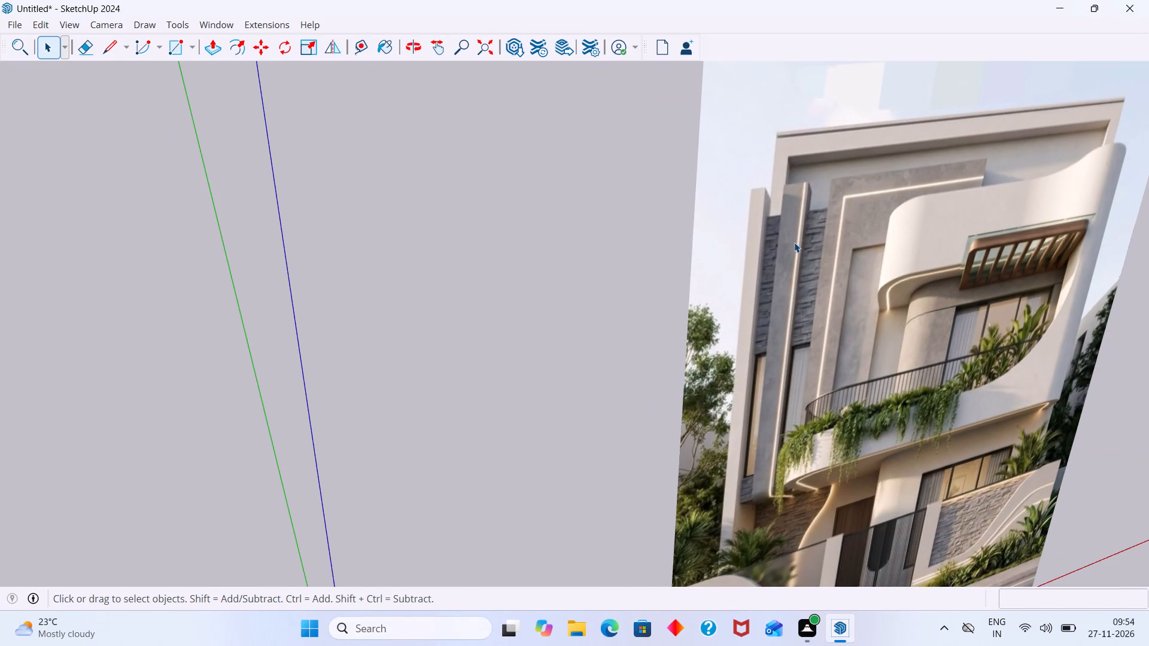
middle_drag(789, 243, 718, 237)
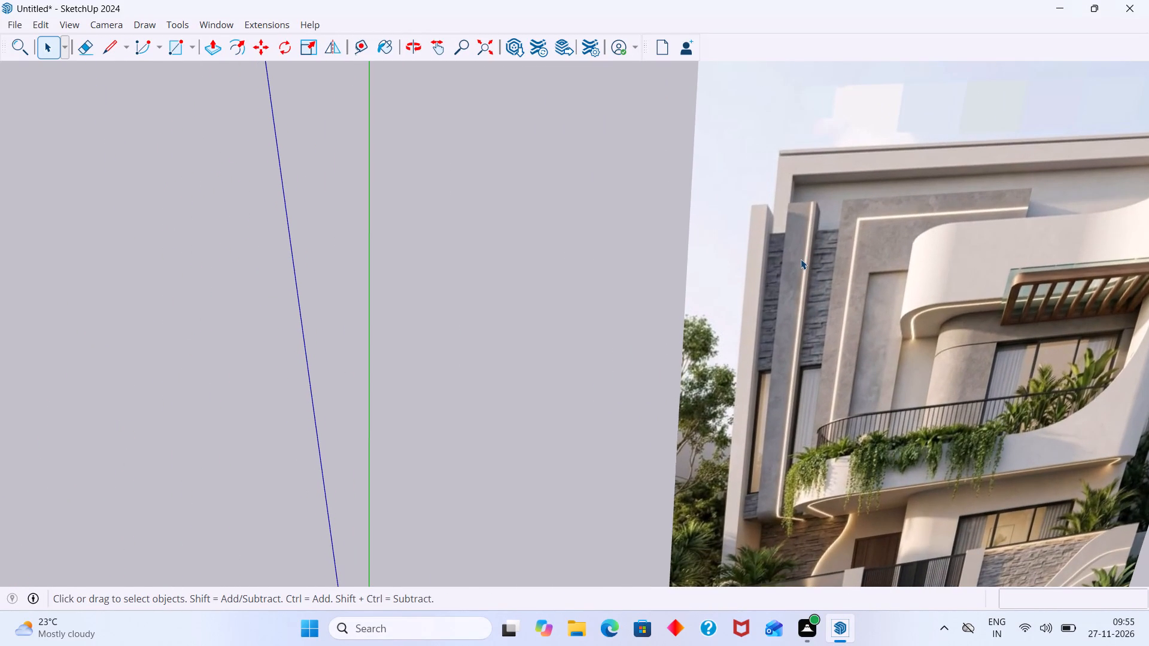
scroll(808, 263, down, 4)
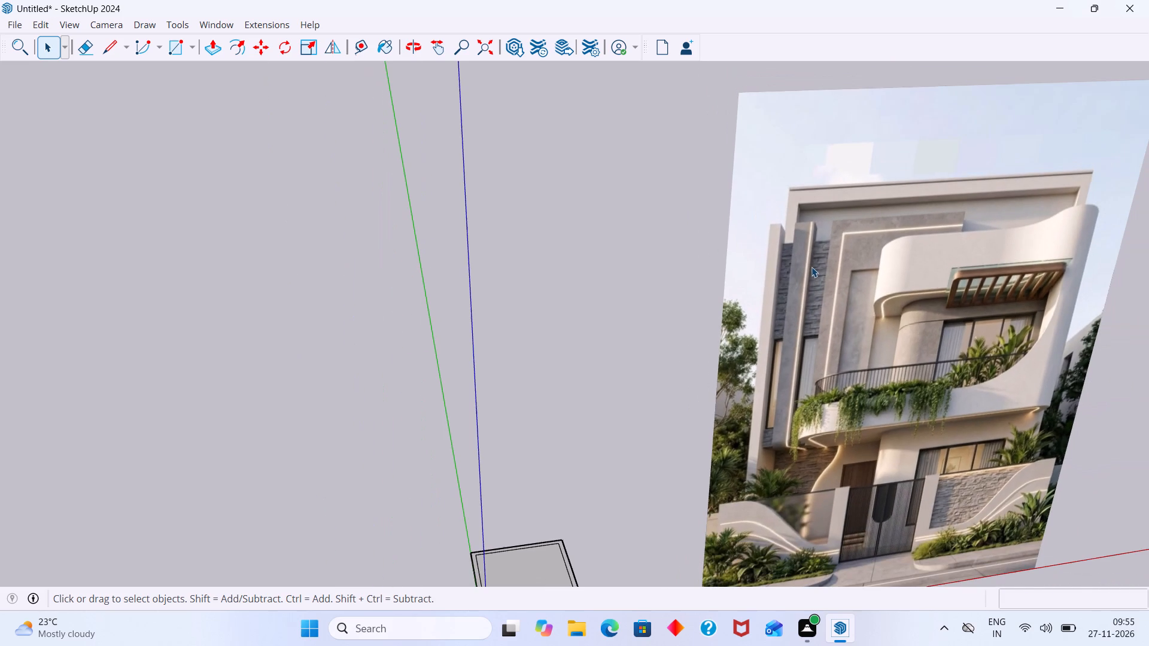
scroll(812, 269, down, 4)
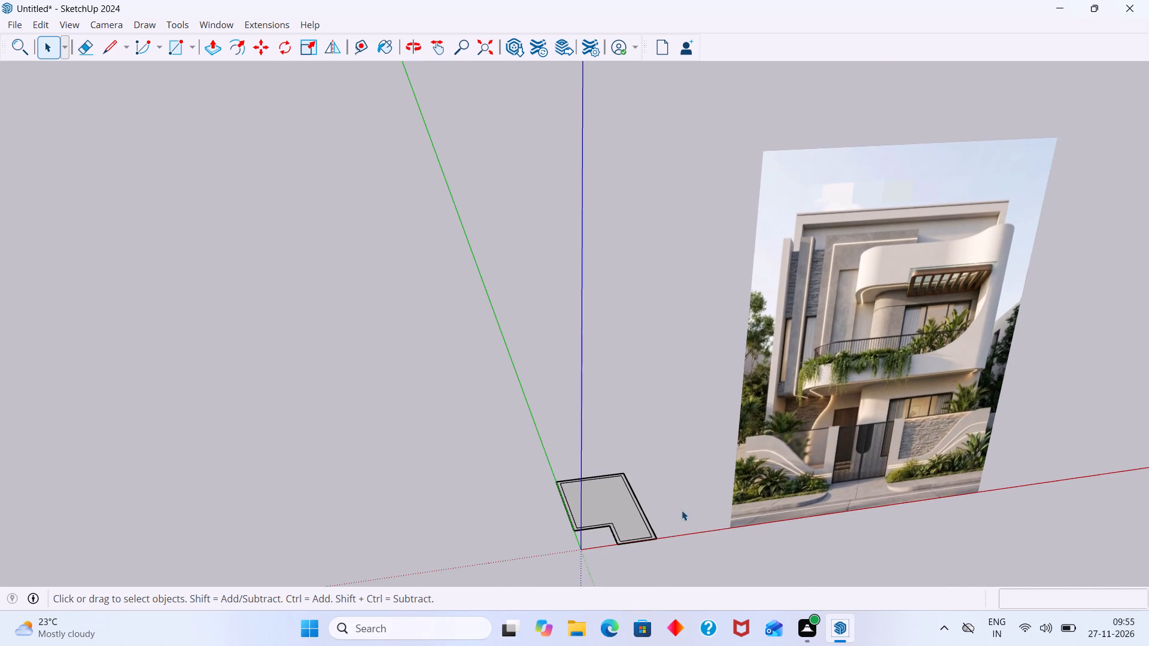
Compare the elevation picture's ground floor, balcony and entrance with the notched wall outline.
shift+middle_drag(680, 510, 600, 484)
click(607, 547)
middle_drag(560, 517, 505, 498)
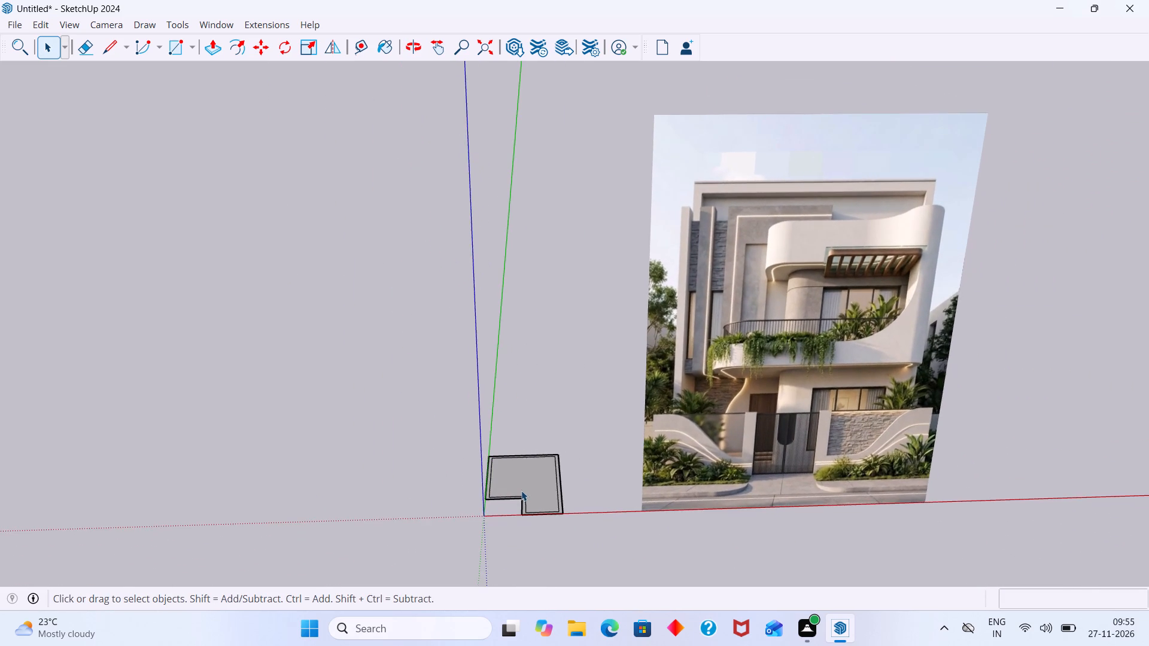
scroll(521, 490, up, 3)
scroll(526, 477, down, 3)
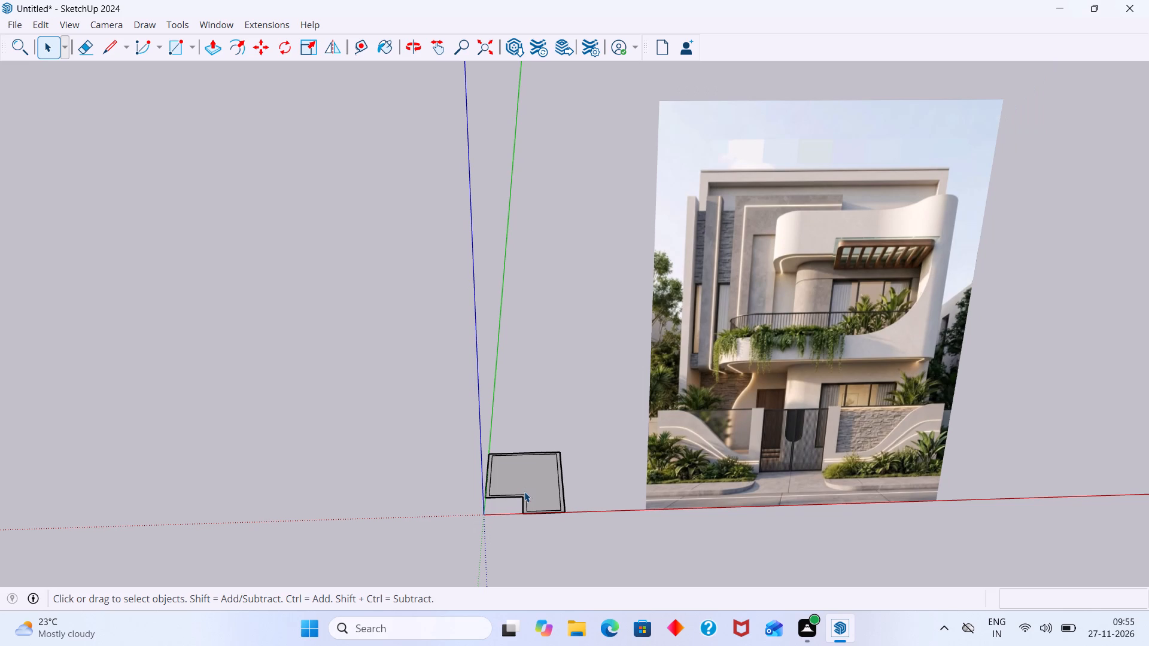
scroll(806, 437, up, 5)
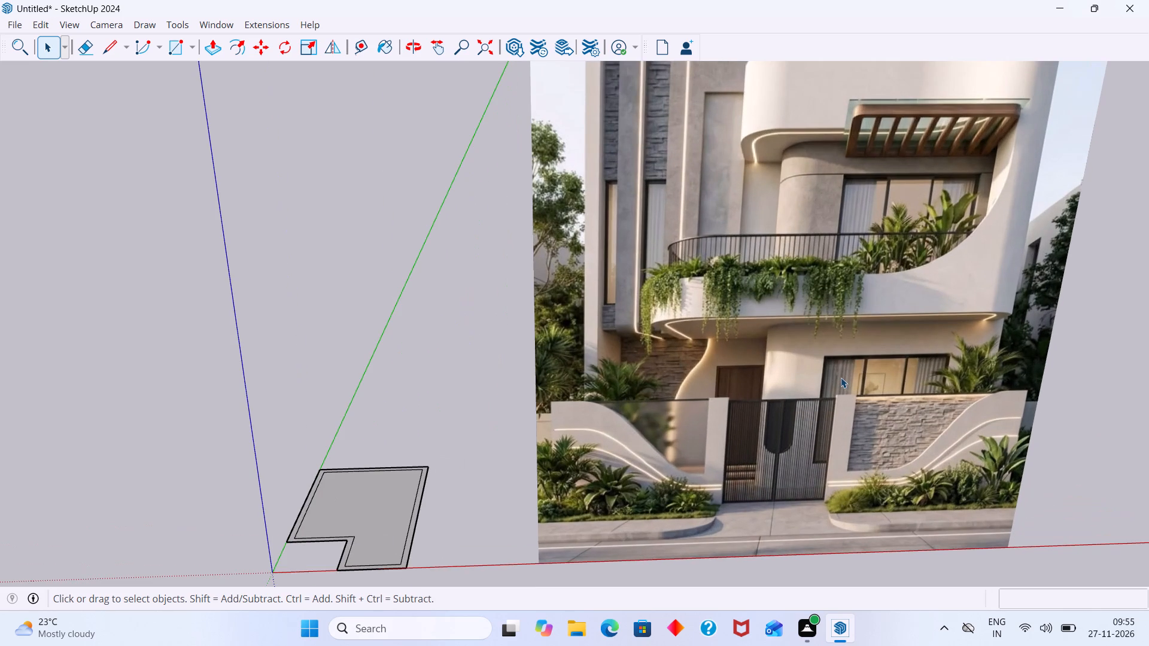
scroll(840, 377, down, 2)
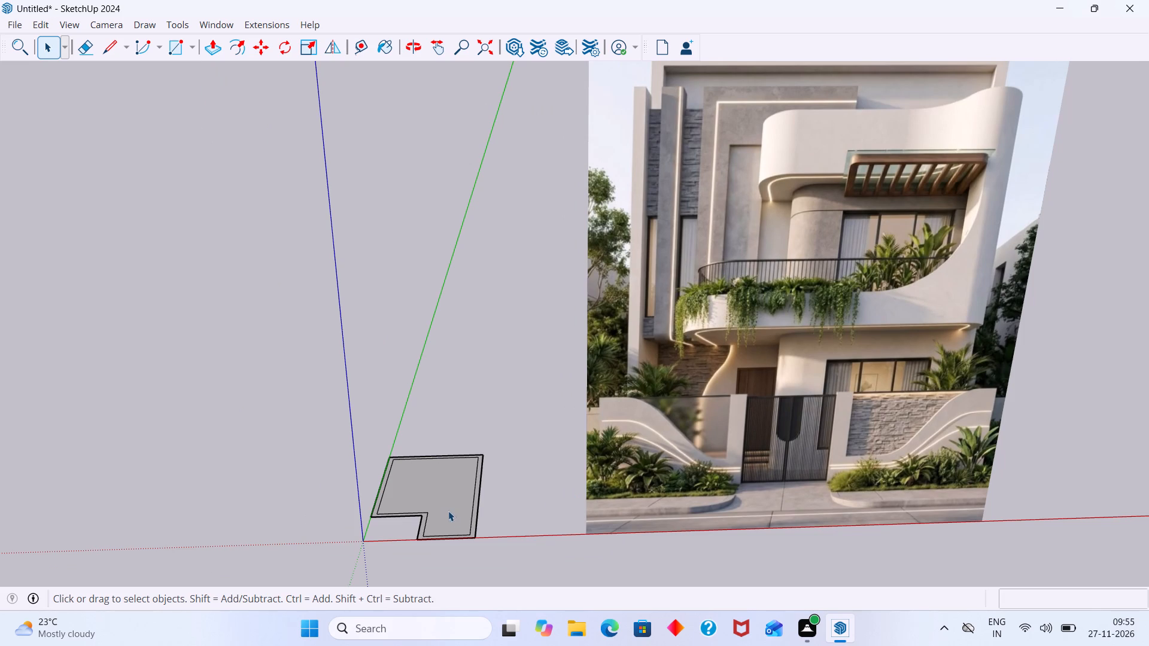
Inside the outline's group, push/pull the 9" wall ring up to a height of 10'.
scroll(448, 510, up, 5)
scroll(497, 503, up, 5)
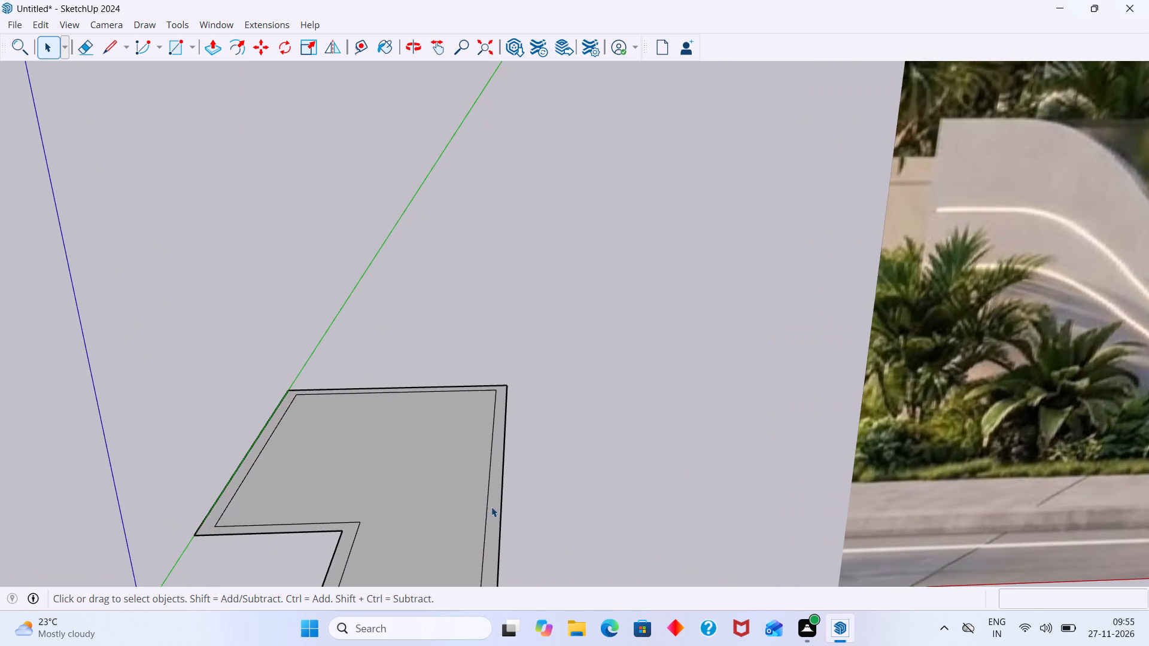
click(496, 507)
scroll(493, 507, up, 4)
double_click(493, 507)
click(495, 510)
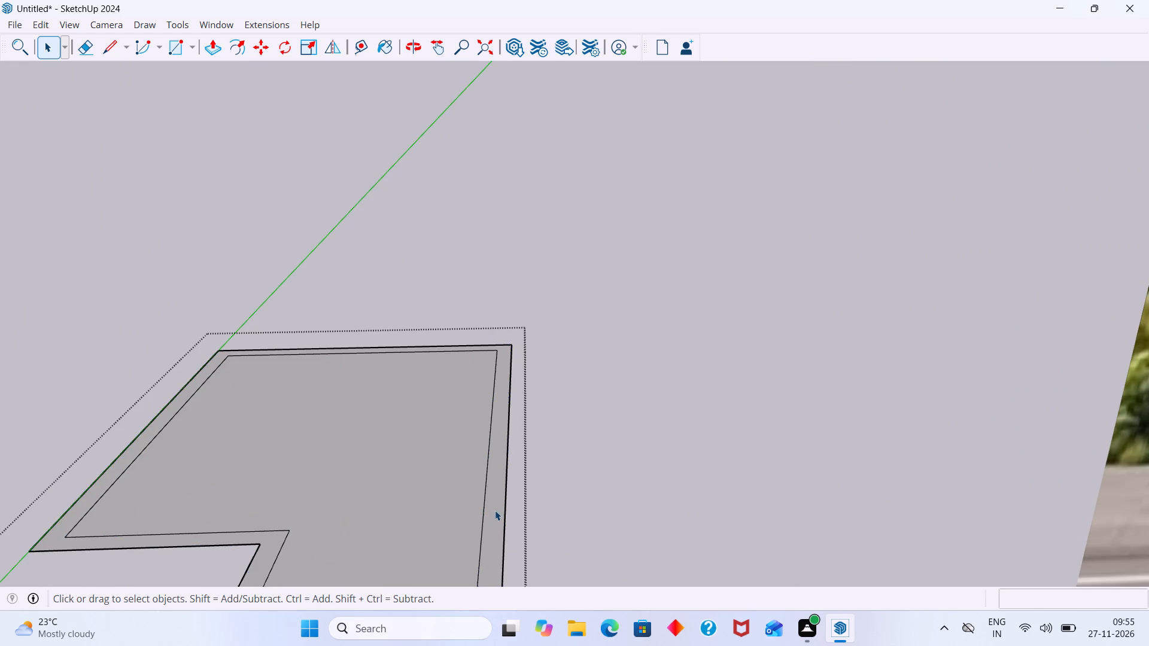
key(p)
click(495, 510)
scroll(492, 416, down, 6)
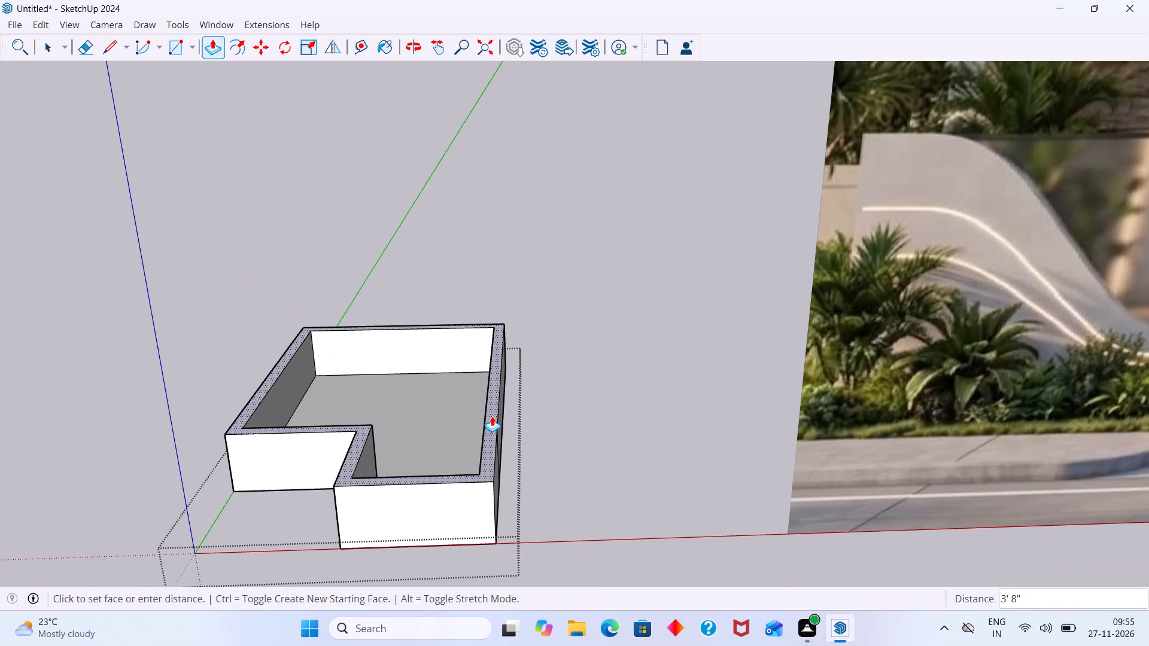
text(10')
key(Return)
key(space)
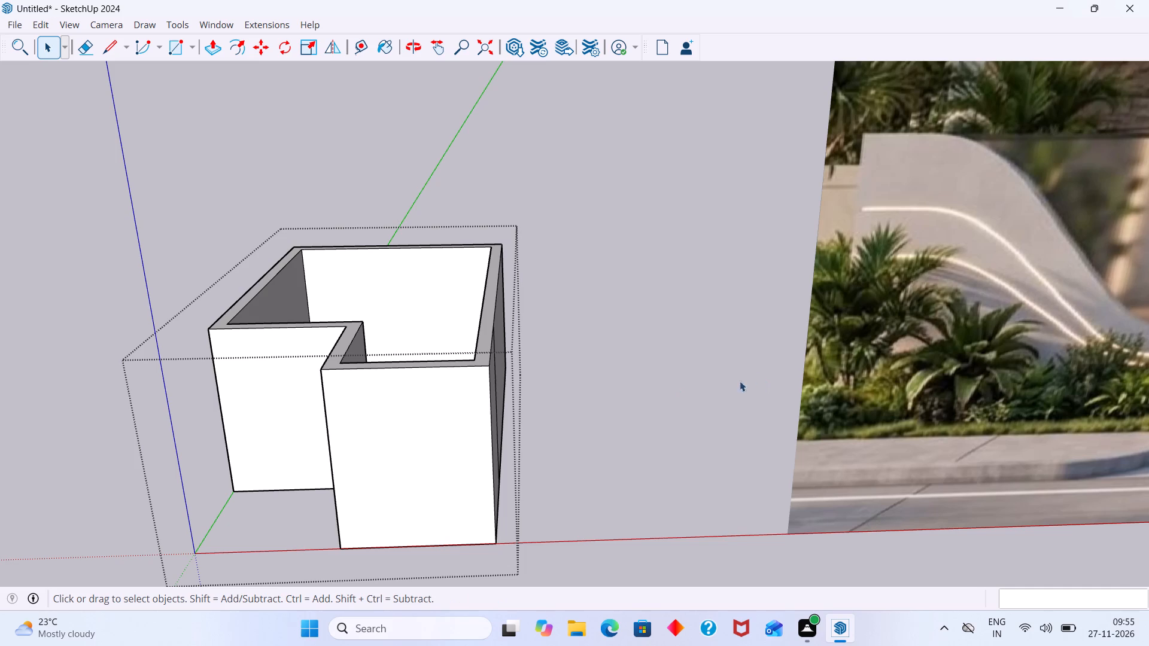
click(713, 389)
Select the vertical edge at the notch's front outer corner inside the wall group and display the Bevel extension's tools.
scroll(545, 423, down, 12)
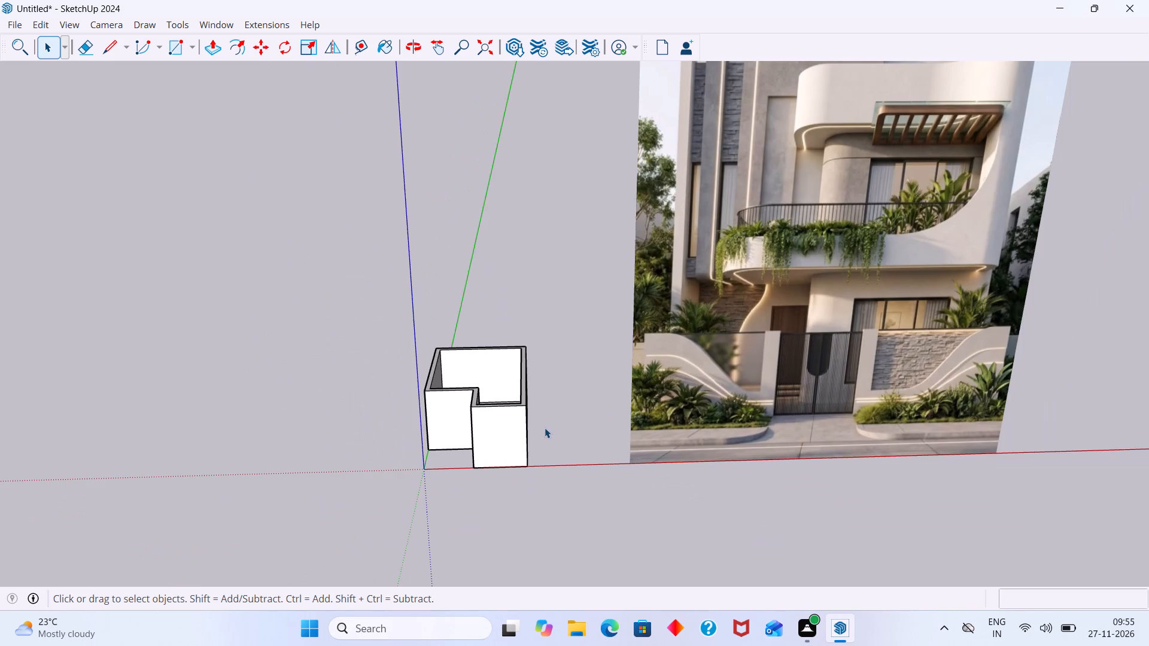
middle_drag(503, 438, 558, 437)
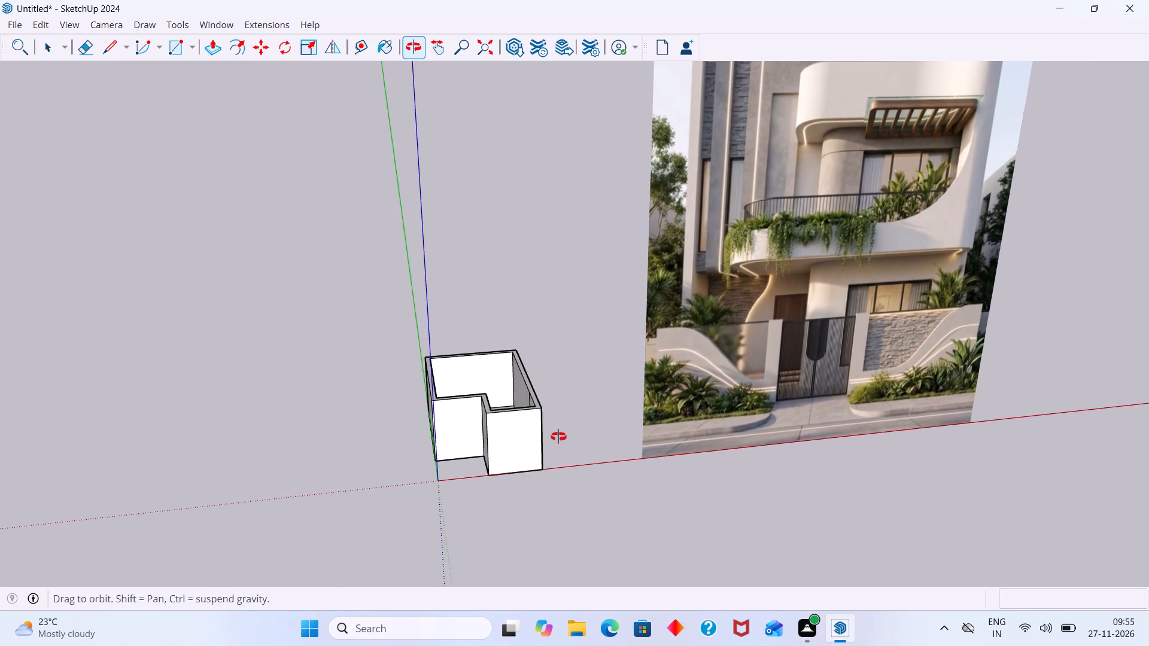
middle_drag(558, 437, 639, 433)
scroll(527, 456, up, 7)
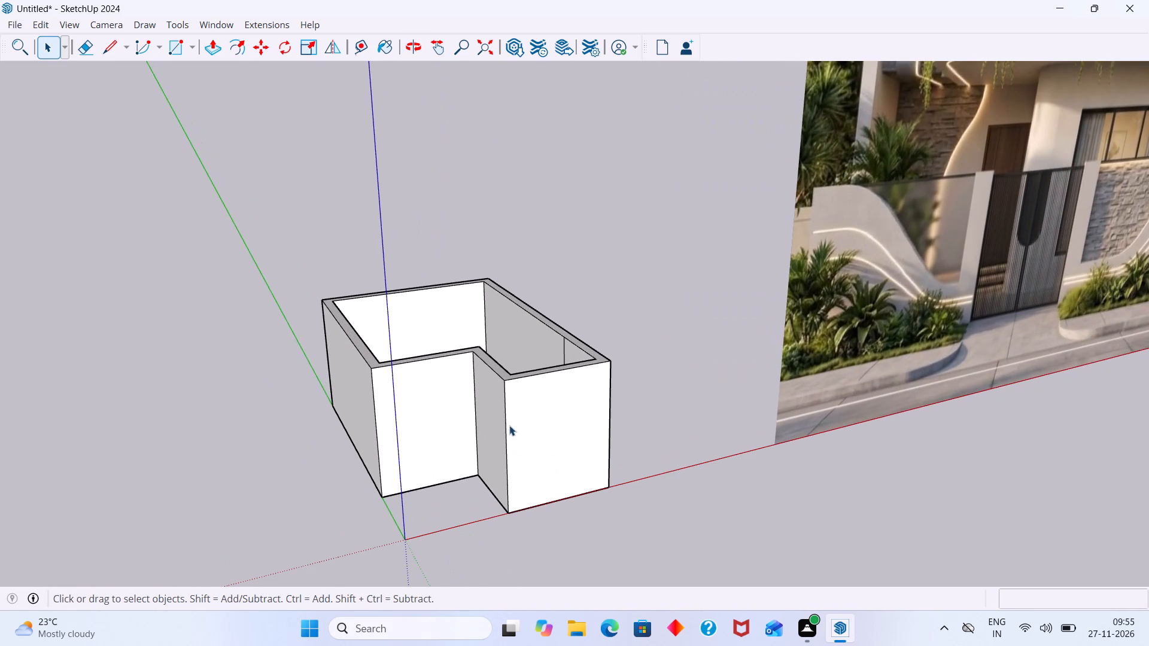
click(505, 425)
click(505, 428)
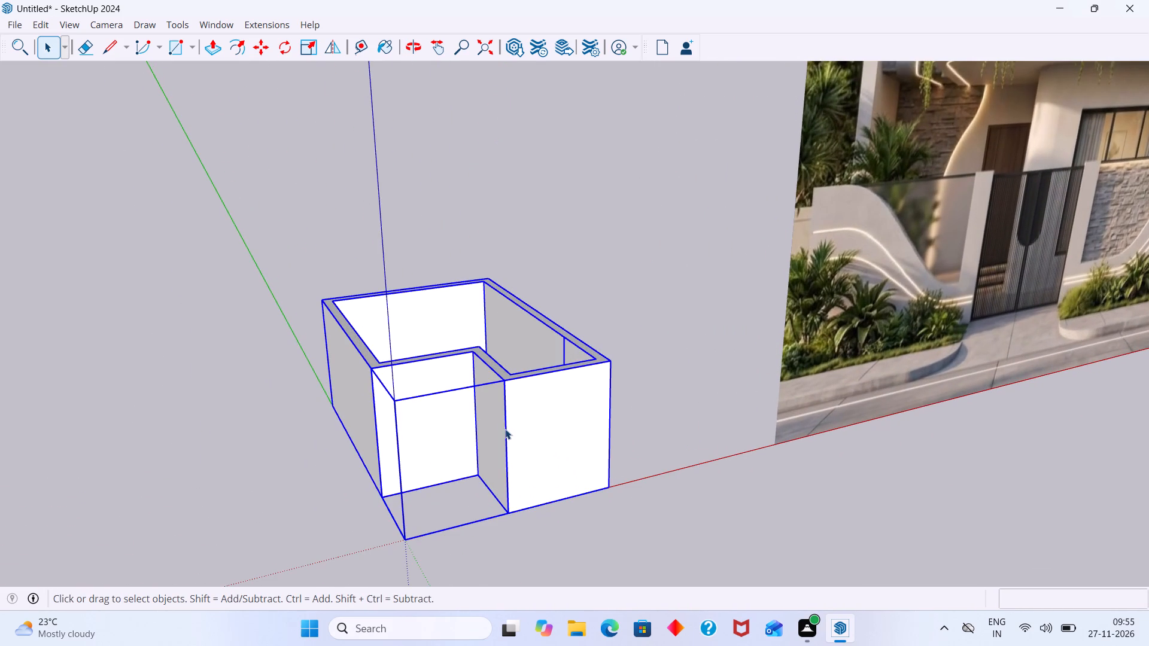
click(510, 431)
click(509, 435)
double_click(507, 440)
click(504, 444)
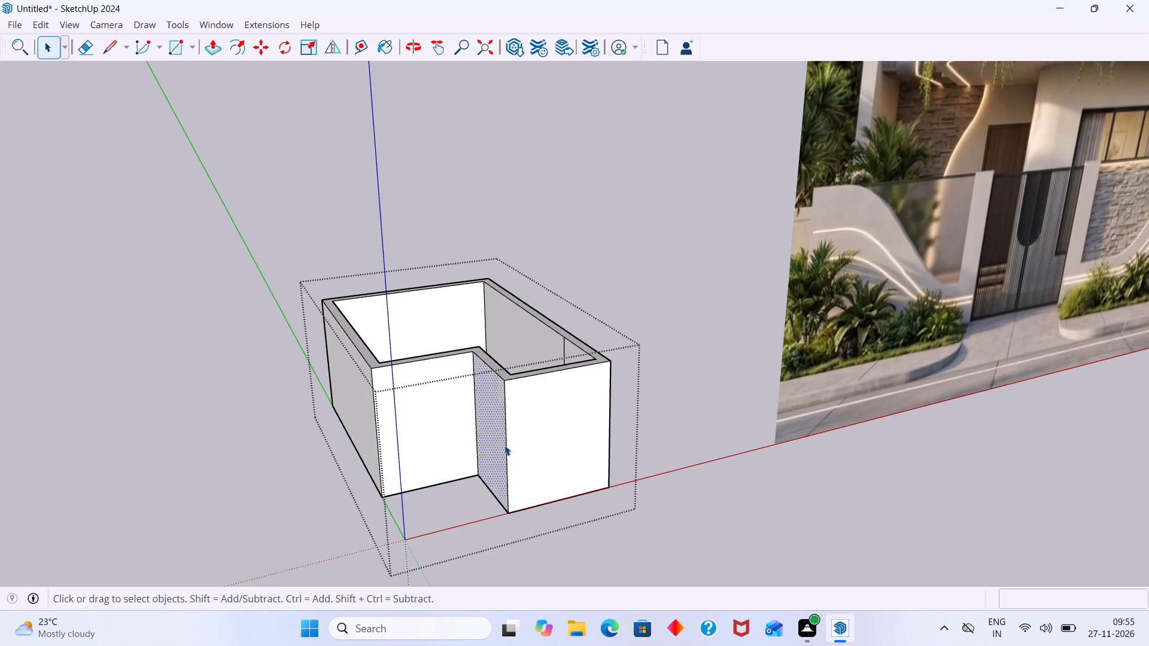
click(506, 446)
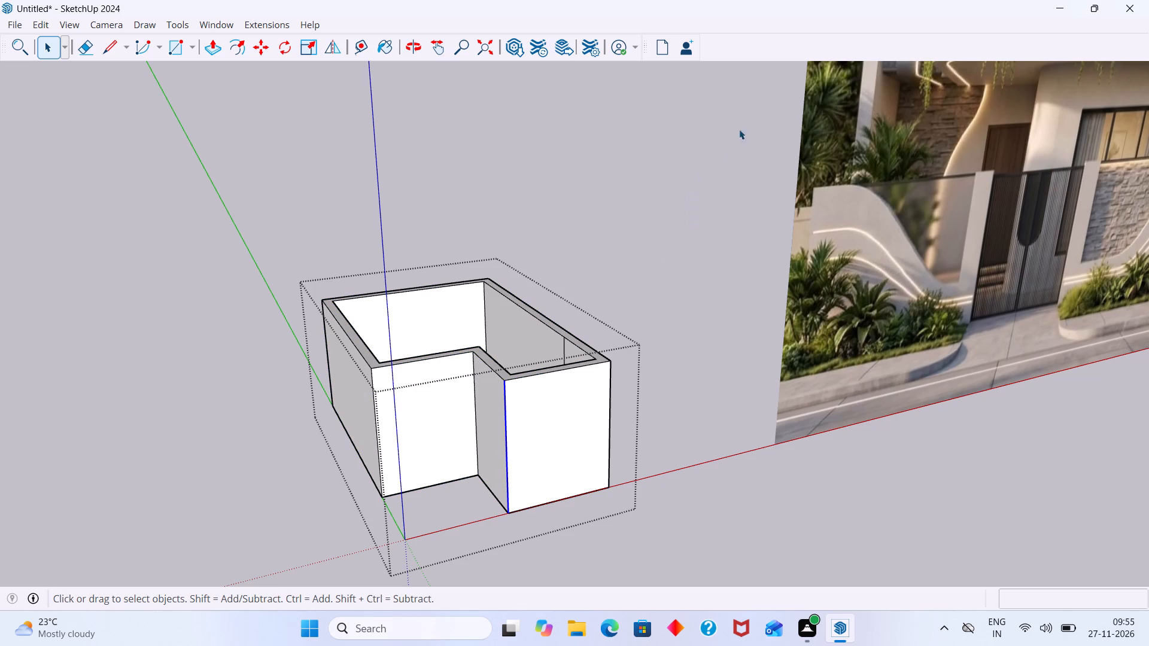
right_click(799, 48)
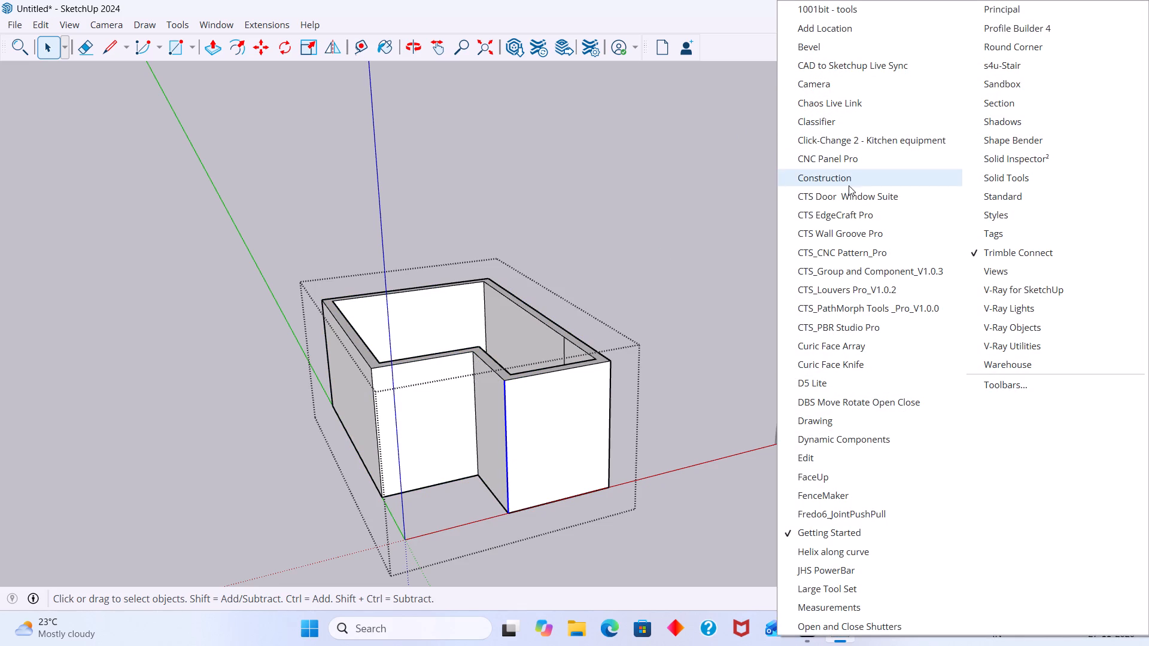
click(823, 50)
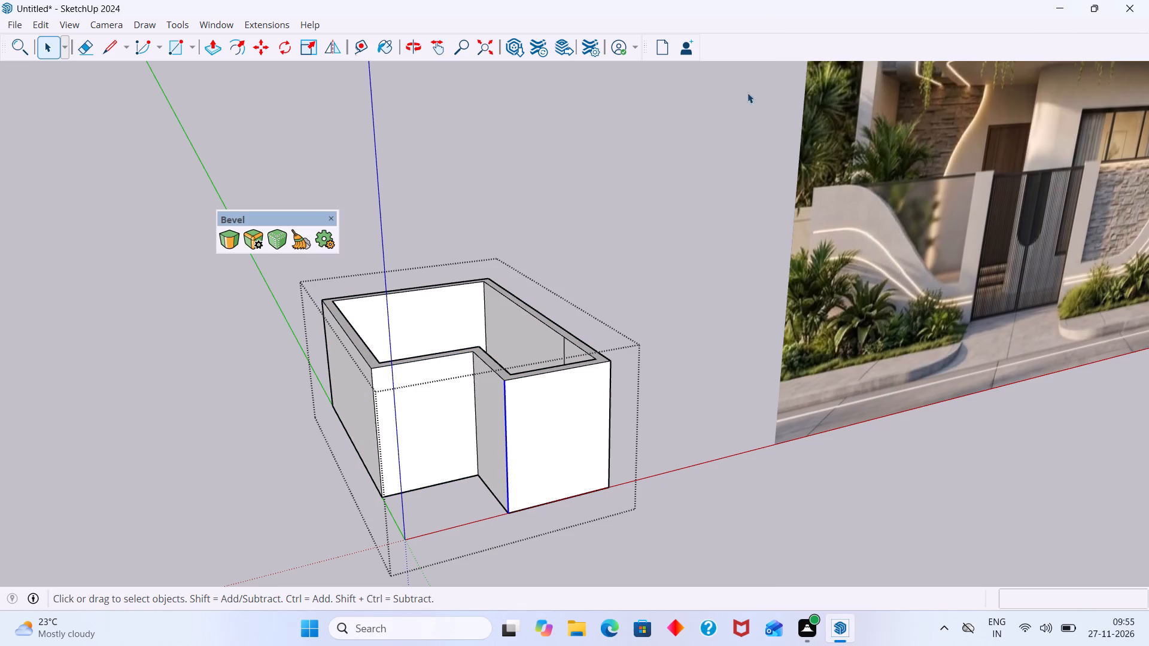
drag(306, 215, 167, 87)
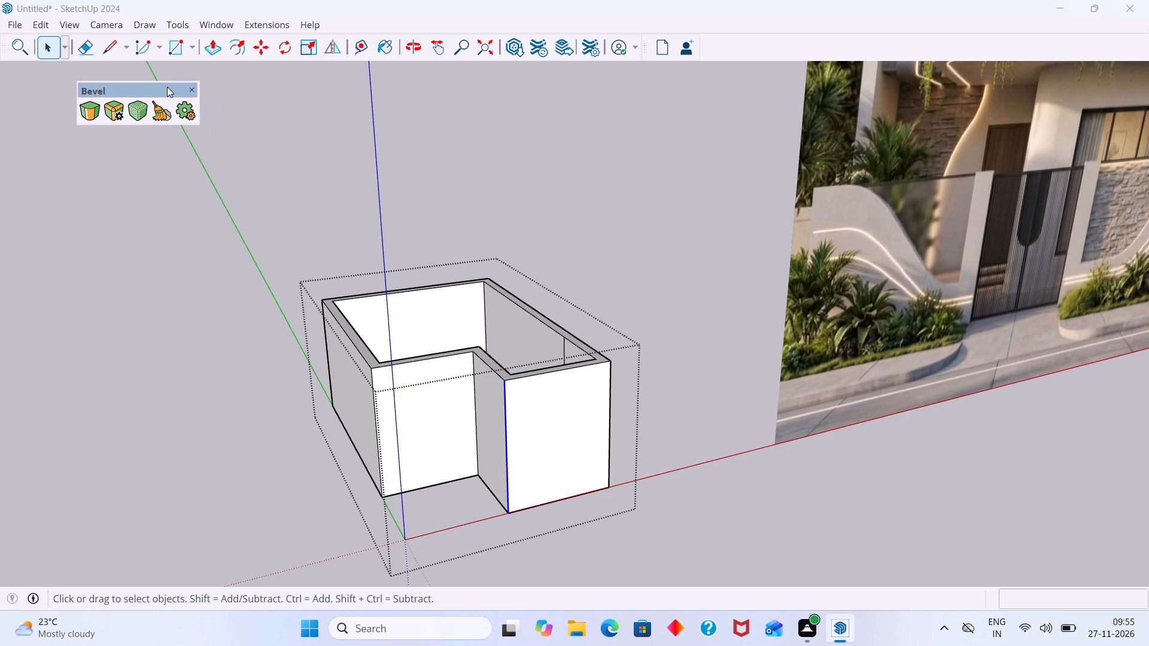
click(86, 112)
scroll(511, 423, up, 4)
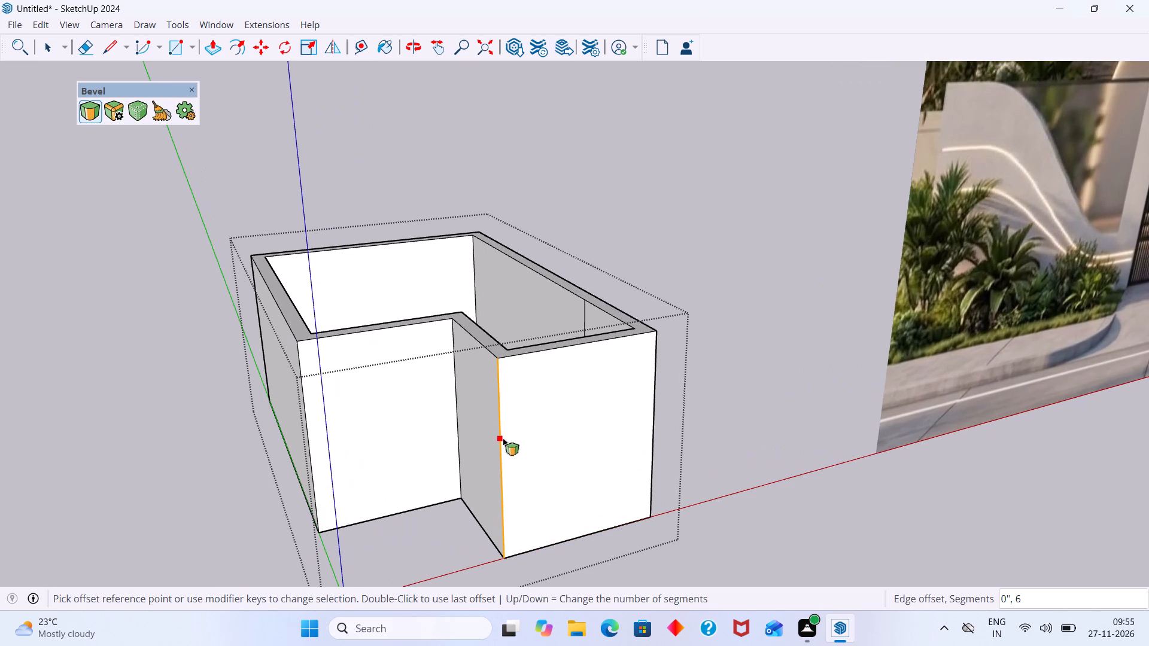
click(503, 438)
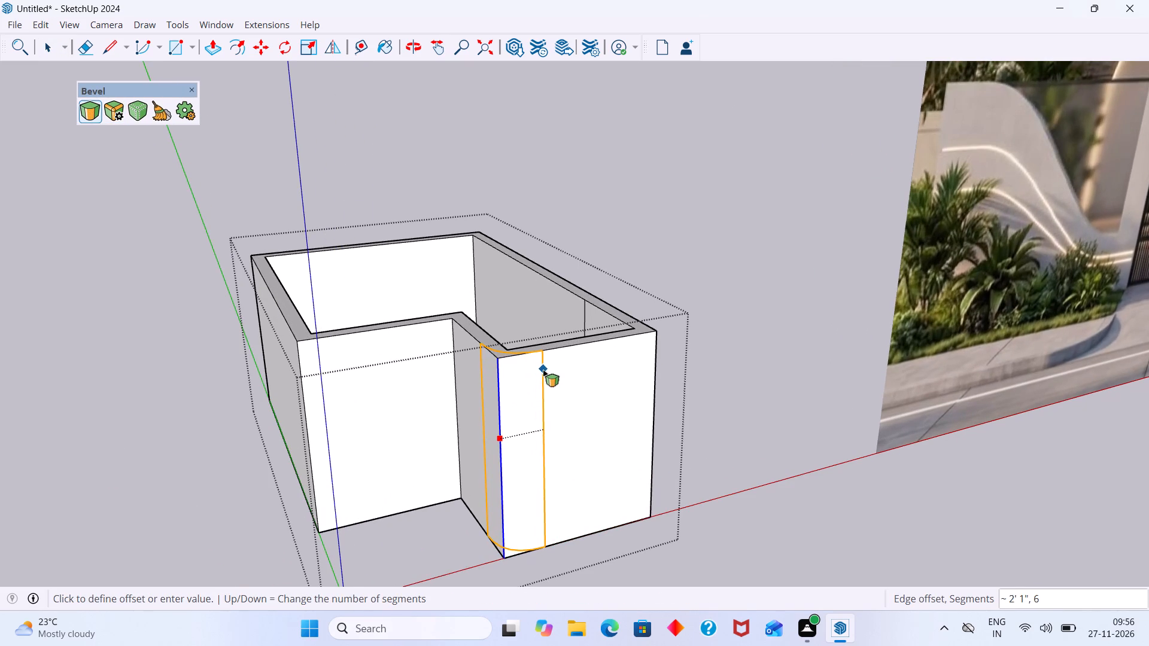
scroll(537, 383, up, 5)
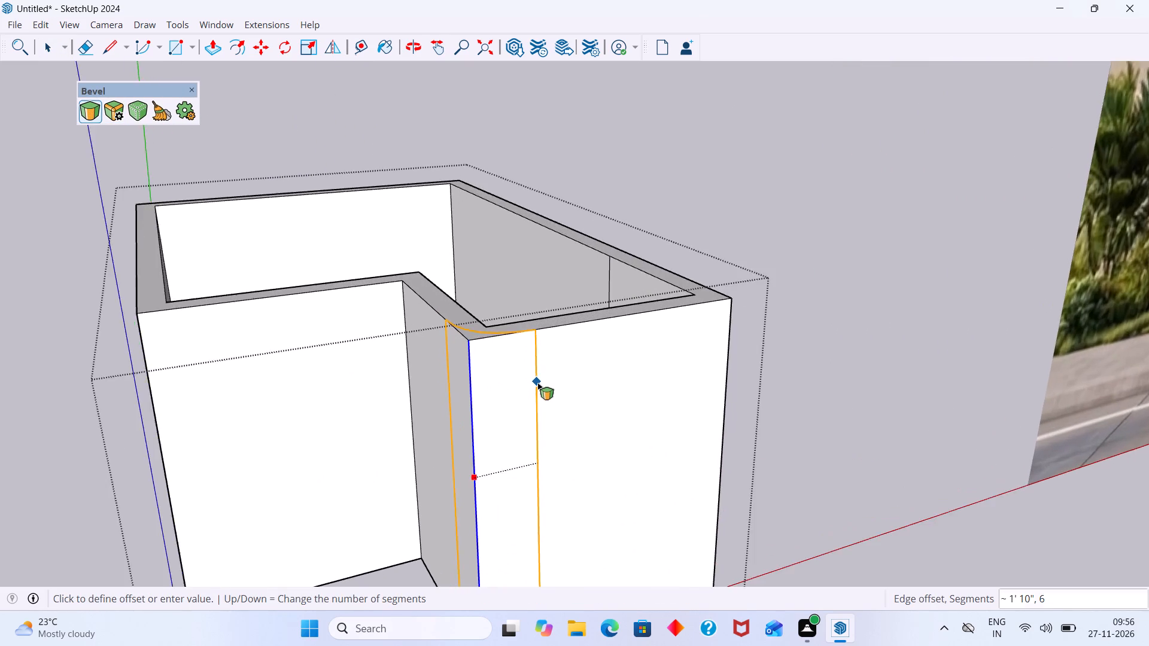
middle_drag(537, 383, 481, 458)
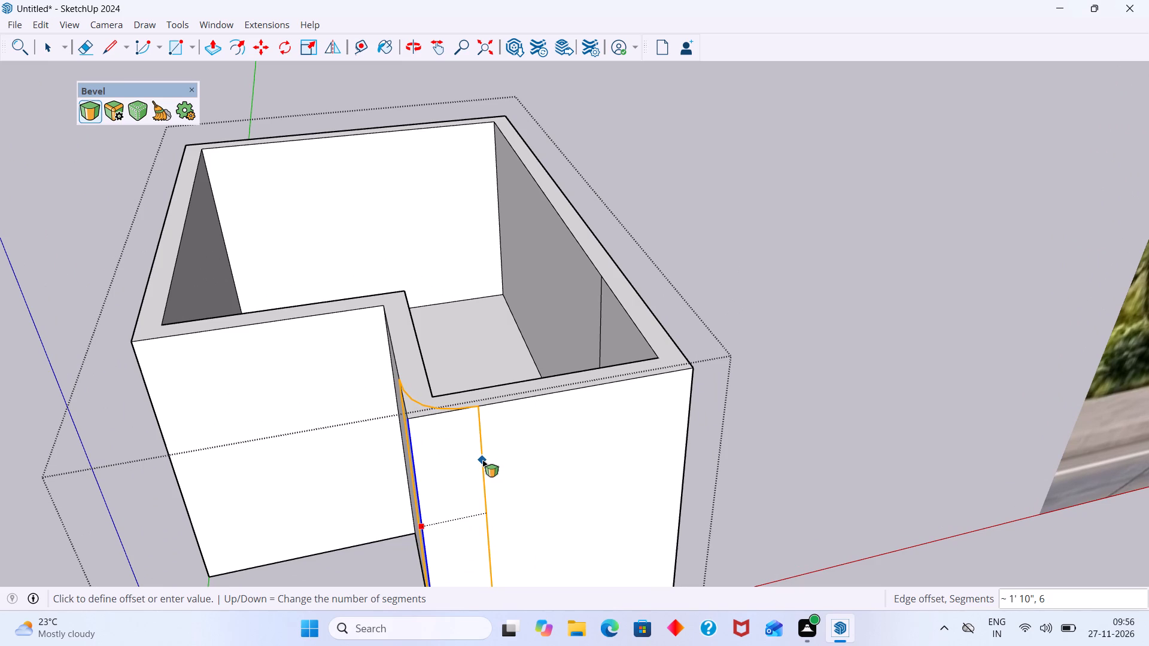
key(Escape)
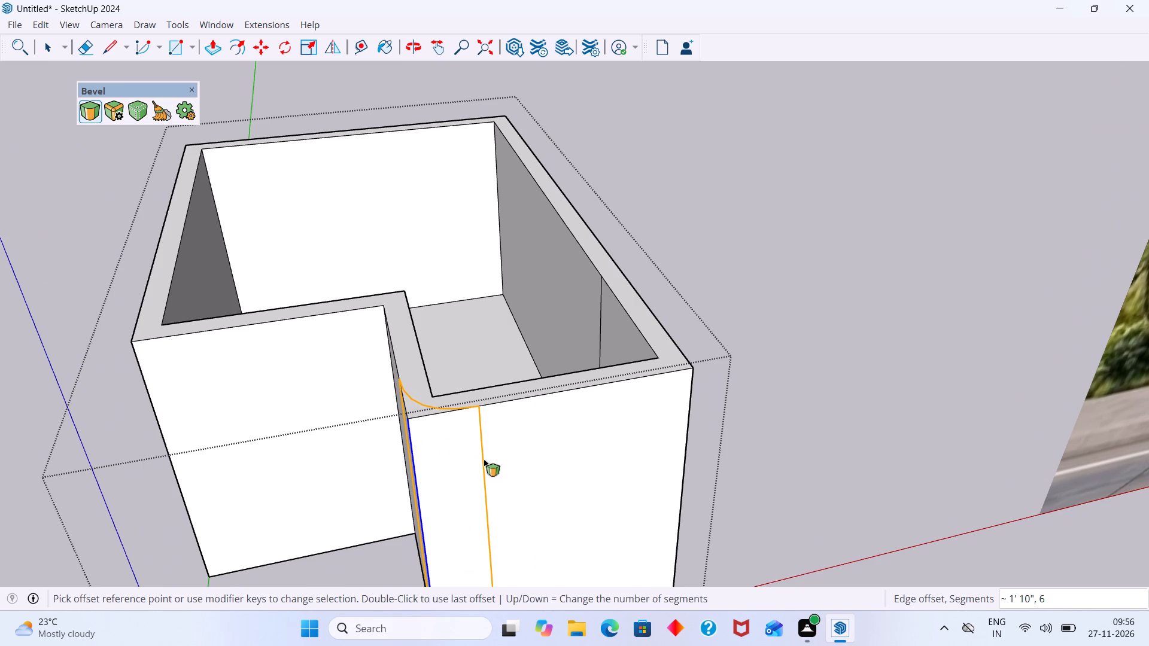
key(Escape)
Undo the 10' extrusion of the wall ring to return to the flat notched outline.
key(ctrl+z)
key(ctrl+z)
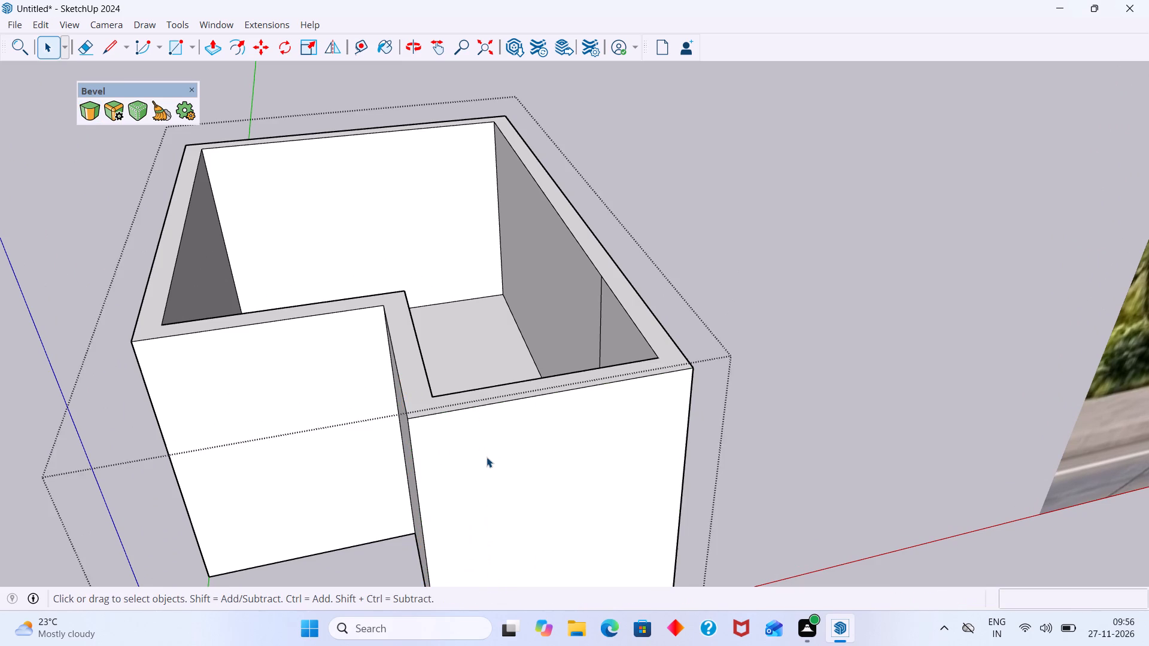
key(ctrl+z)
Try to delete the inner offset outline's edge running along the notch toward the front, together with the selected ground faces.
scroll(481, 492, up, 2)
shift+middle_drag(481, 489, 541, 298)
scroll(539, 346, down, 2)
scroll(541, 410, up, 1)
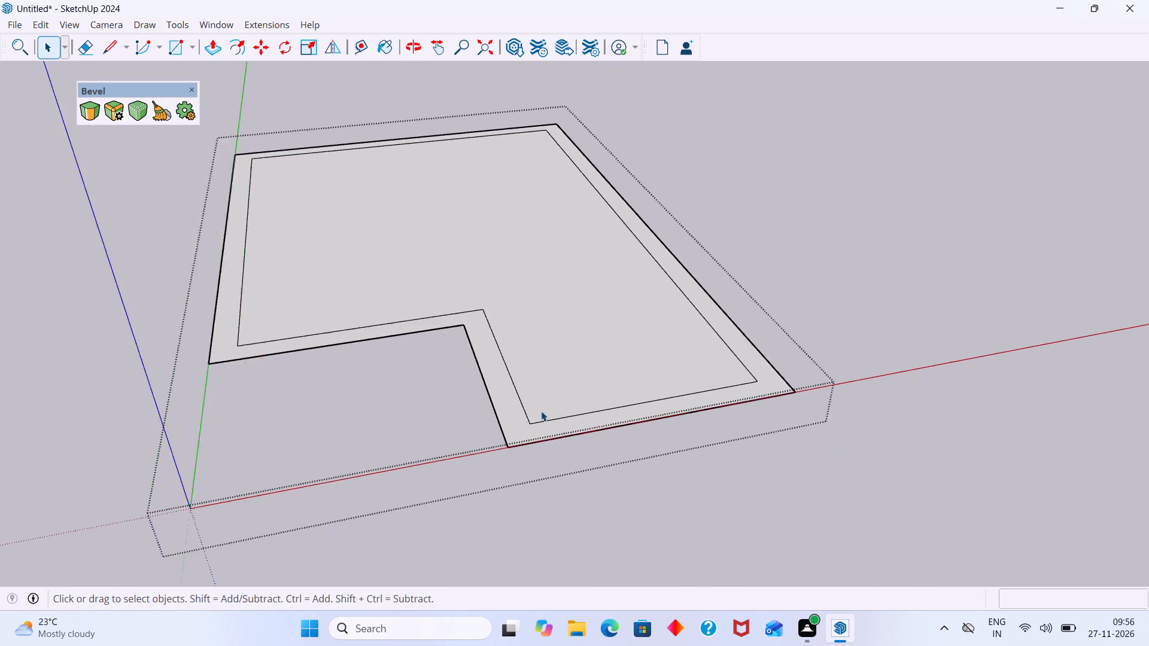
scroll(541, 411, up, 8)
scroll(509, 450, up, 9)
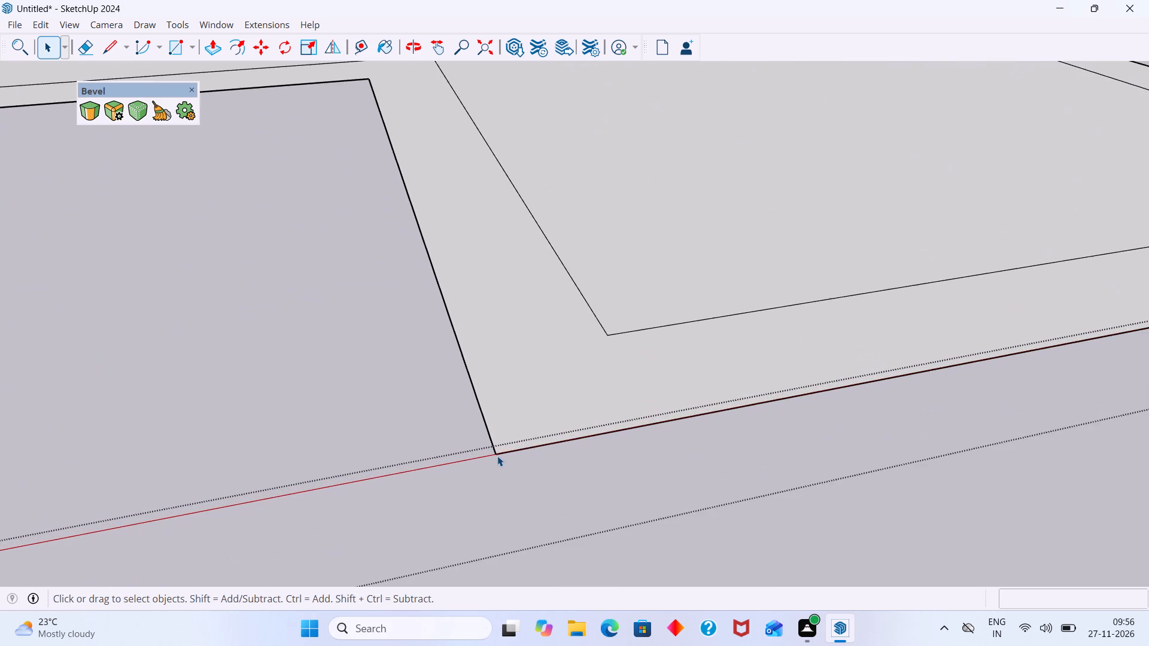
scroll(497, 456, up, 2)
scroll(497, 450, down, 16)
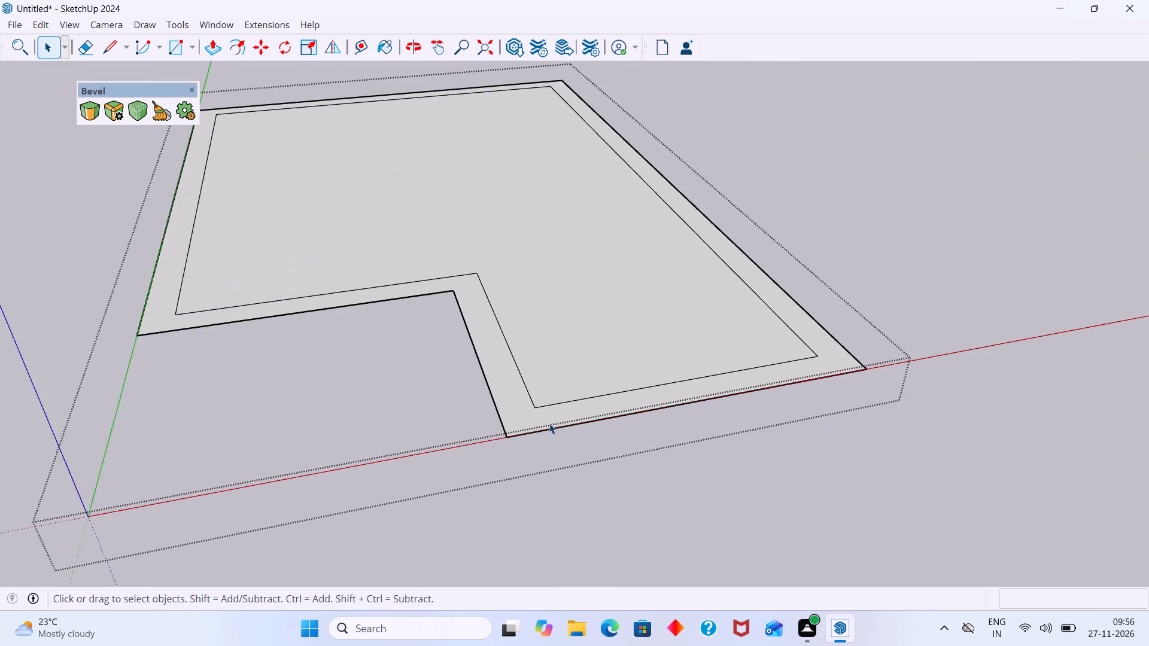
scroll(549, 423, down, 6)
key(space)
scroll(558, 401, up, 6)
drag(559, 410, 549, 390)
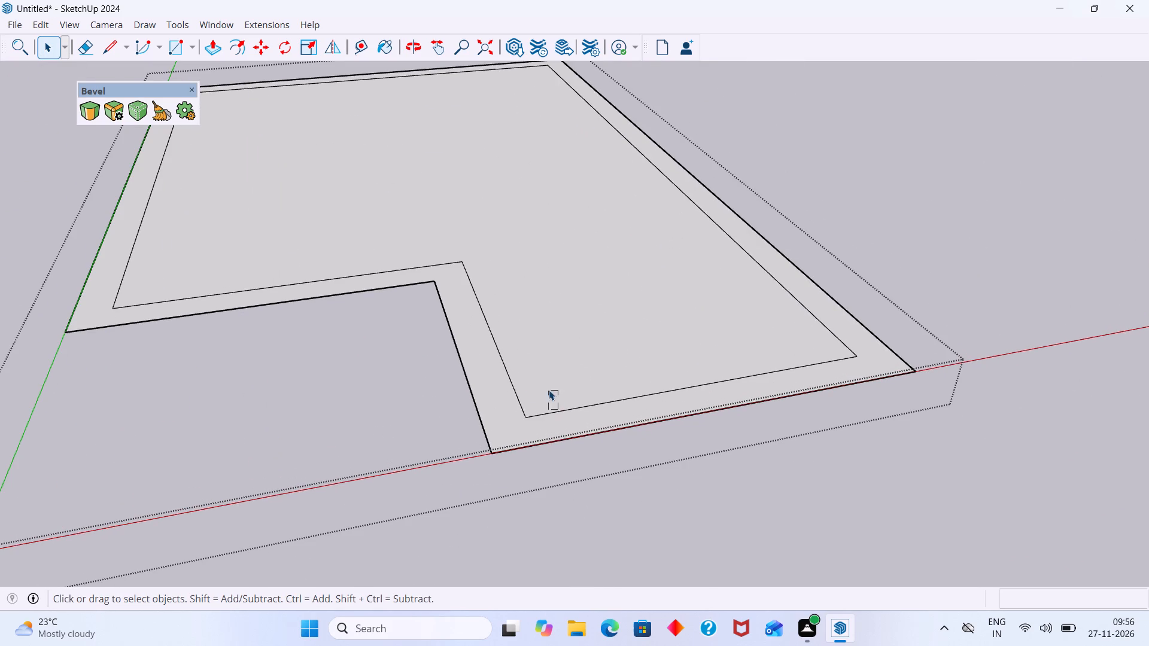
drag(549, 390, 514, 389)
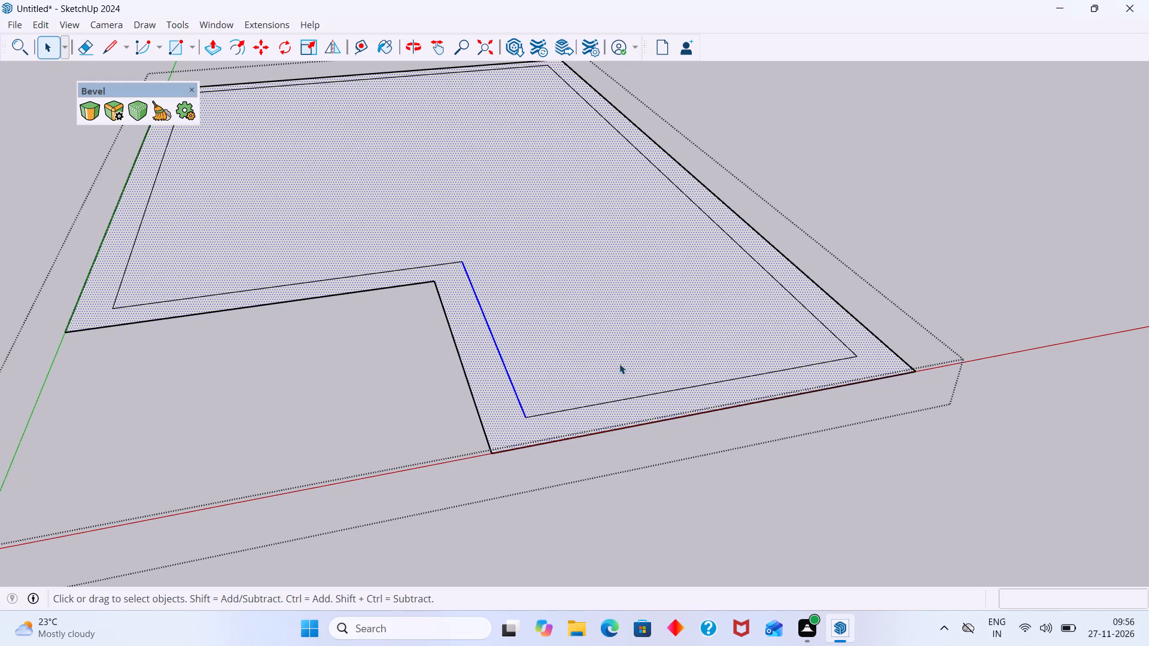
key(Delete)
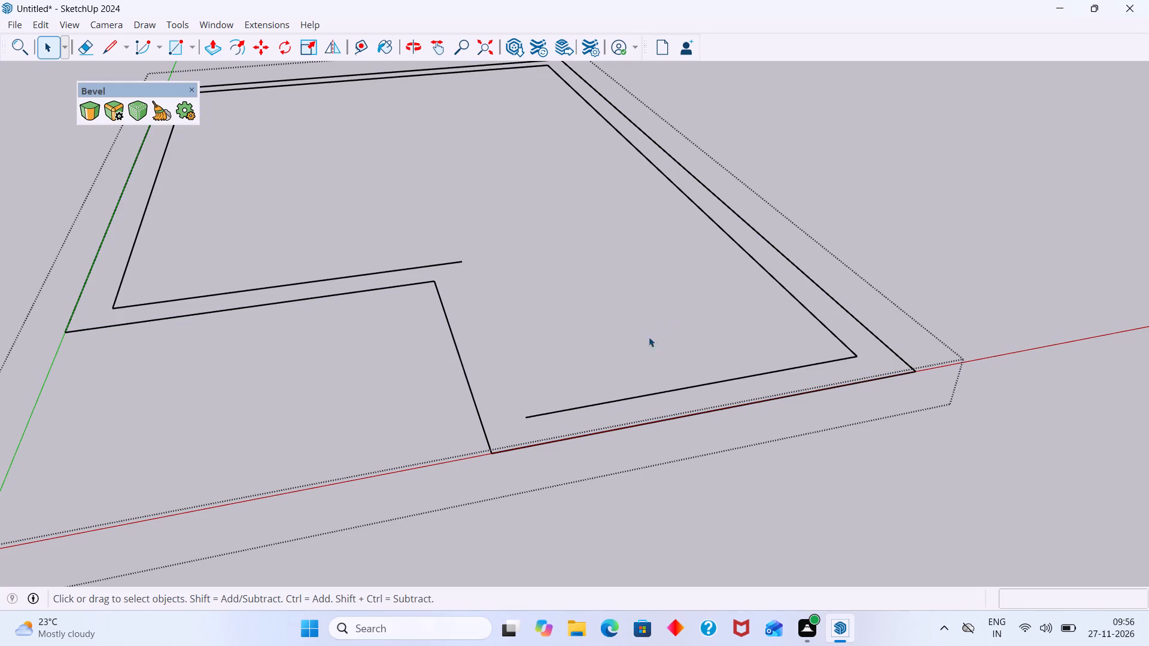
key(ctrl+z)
Erase all edges of the inner offset outline, keeping only the outer notched ground outline and its face.
scroll(528, 391, up, 5)
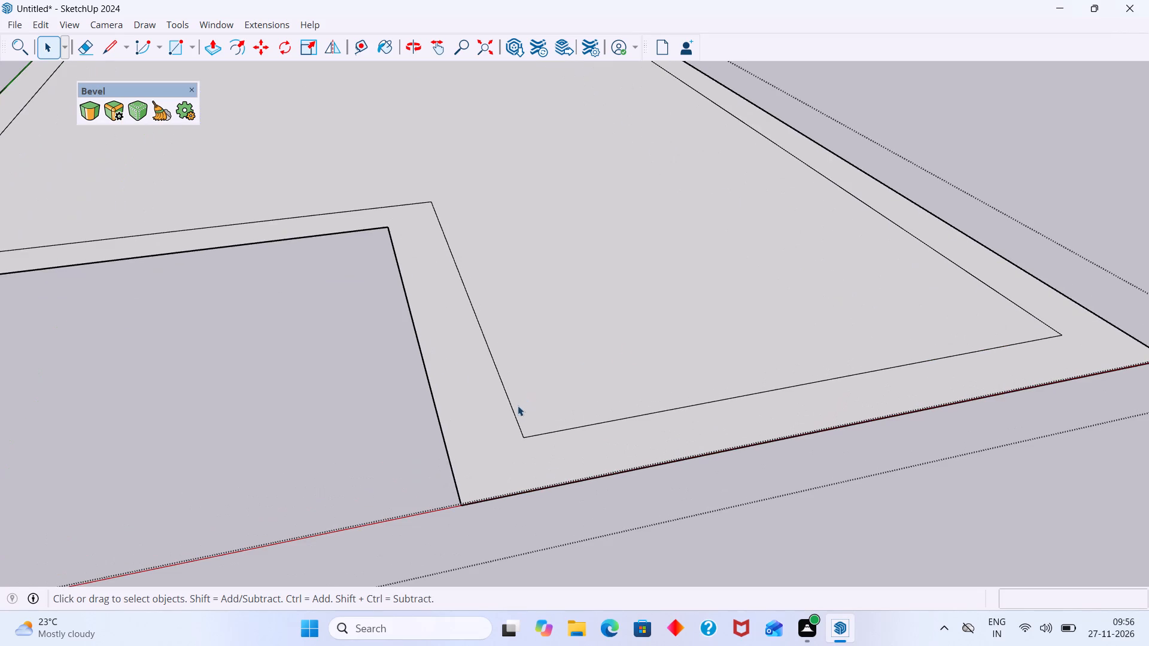
key(e)
drag(527, 391, 516, 420)
drag(549, 397, 561, 426)
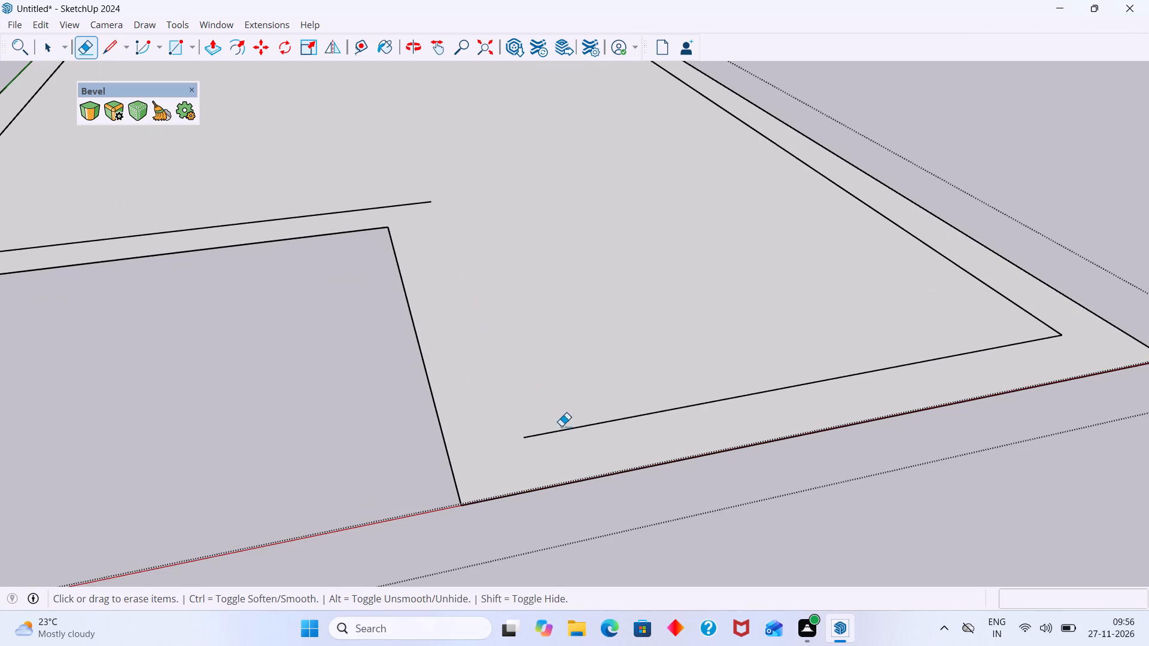
drag(561, 426, 567, 437)
drag(442, 220, 412, 181)
scroll(578, 196, down, 6)
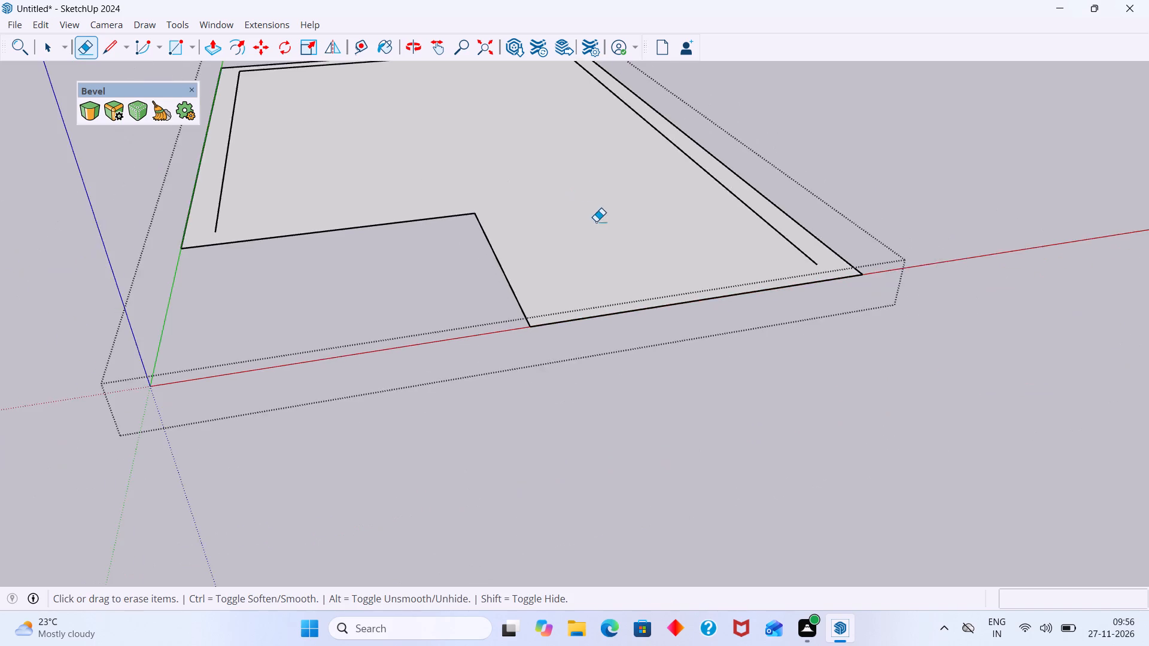
shift+middle_drag(591, 227, 492, 362)
scroll(598, 340, up, 6)
drag(663, 391, 634, 423)
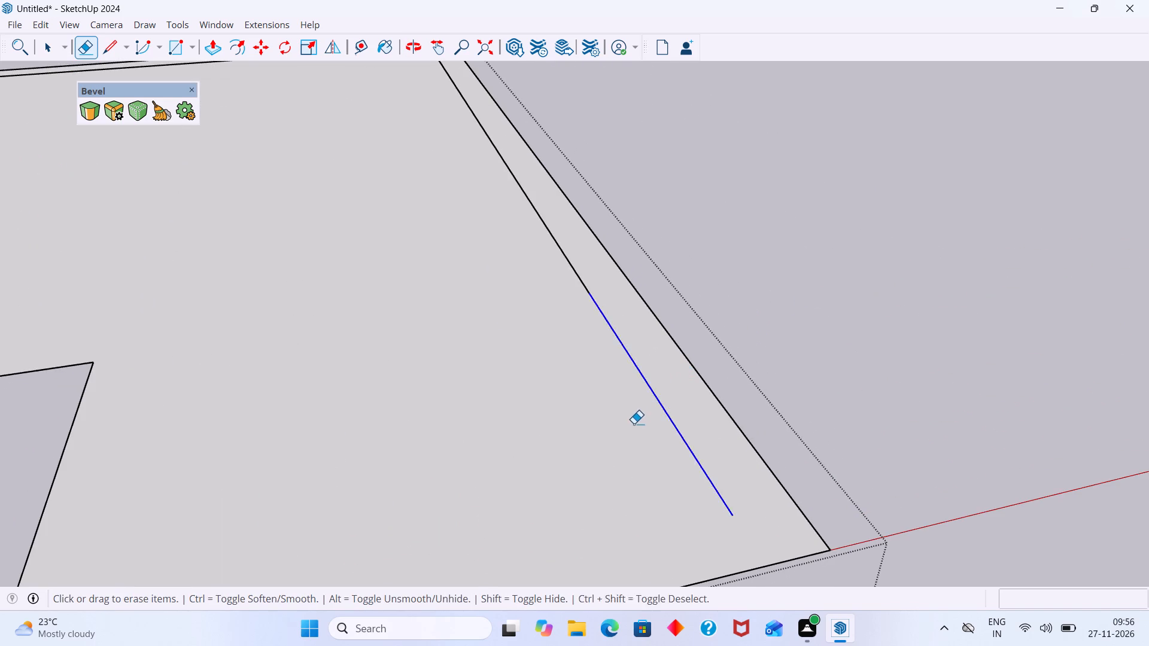
drag(634, 423, 634, 426)
scroll(634, 396, down, 5)
drag(609, 323, 572, 328)
scroll(578, 323, down, 5)
shift+middle_drag(588, 327, 731, 365)
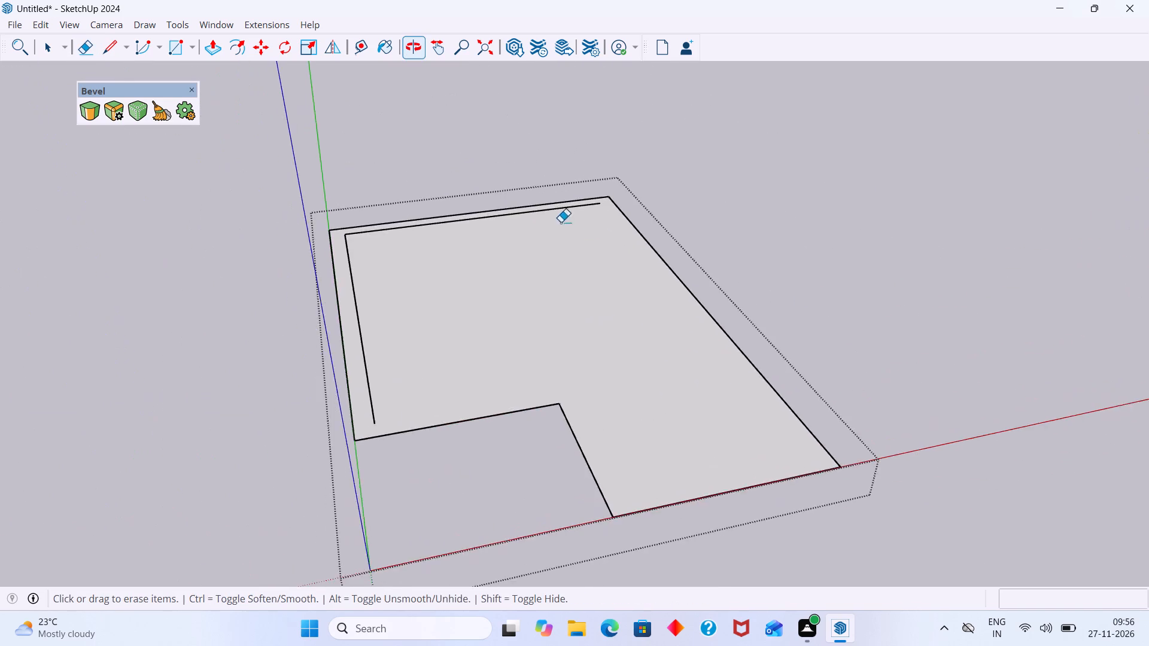
scroll(561, 222, up, 5)
drag(253, 370, 239, 377)
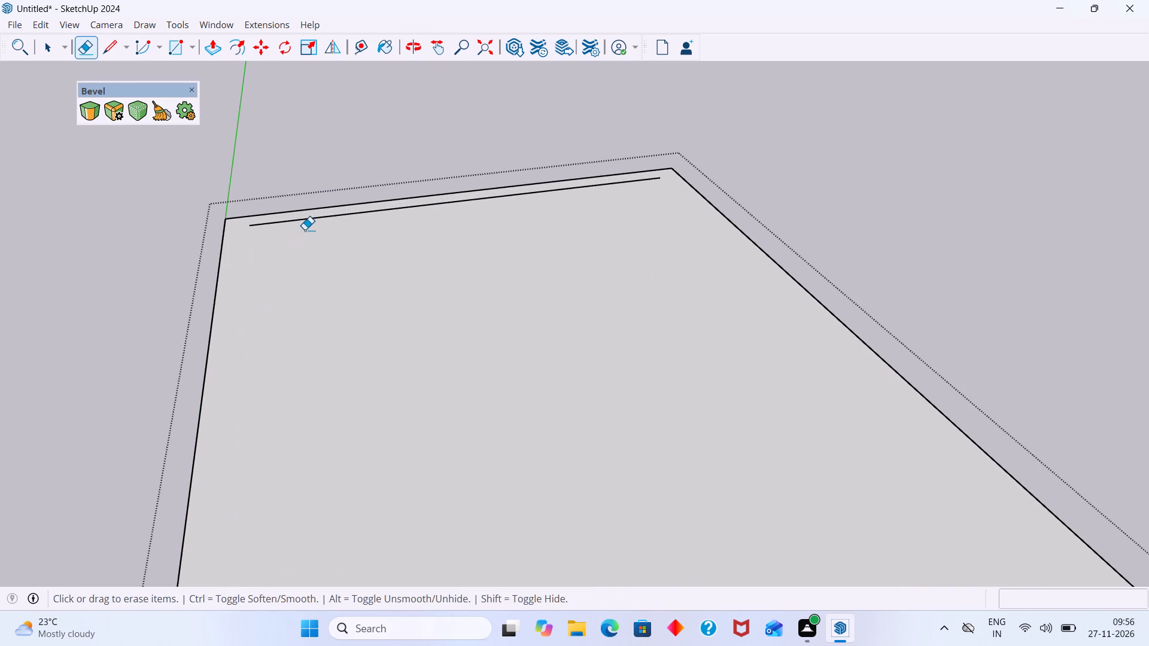
drag(305, 229, 310, 217)
key(space)
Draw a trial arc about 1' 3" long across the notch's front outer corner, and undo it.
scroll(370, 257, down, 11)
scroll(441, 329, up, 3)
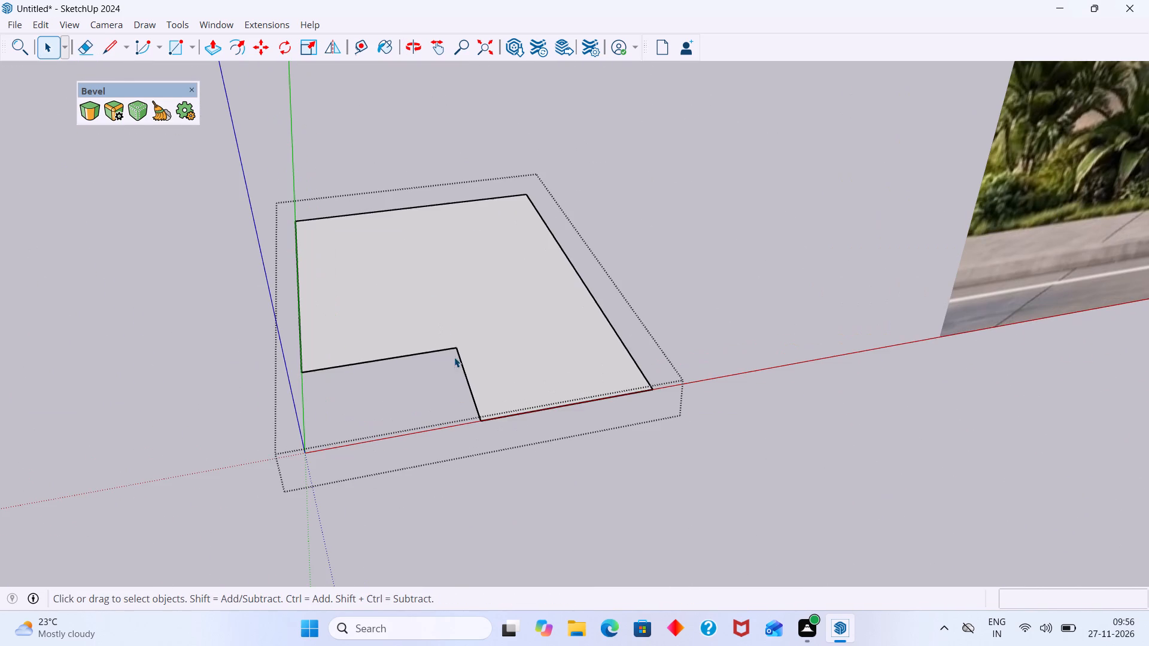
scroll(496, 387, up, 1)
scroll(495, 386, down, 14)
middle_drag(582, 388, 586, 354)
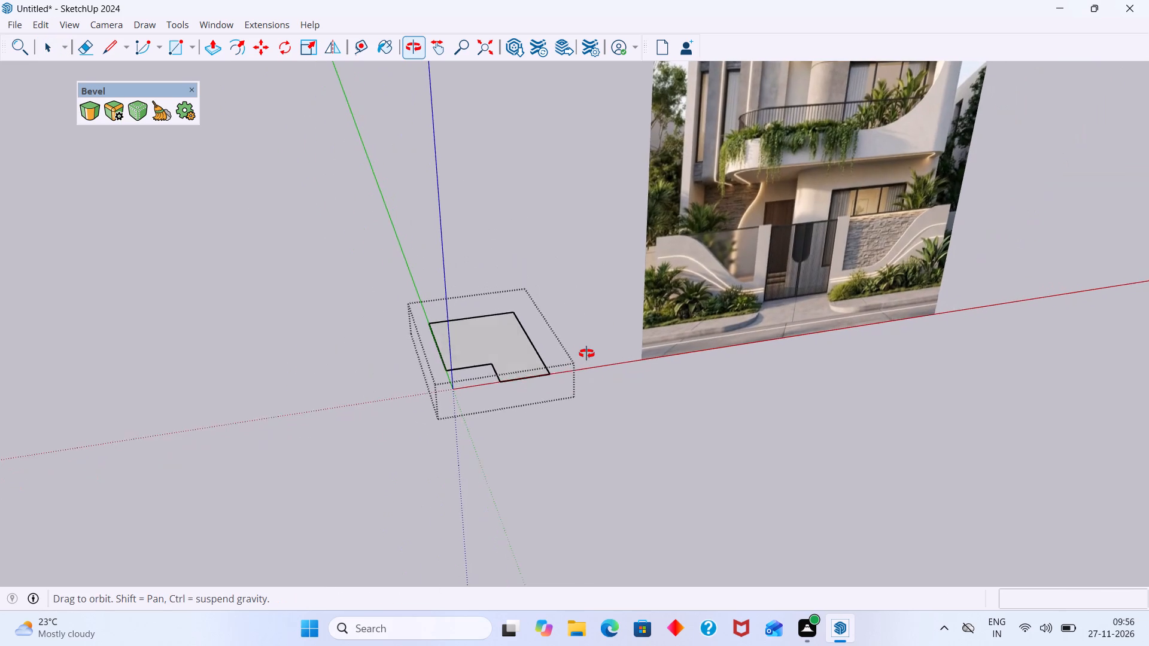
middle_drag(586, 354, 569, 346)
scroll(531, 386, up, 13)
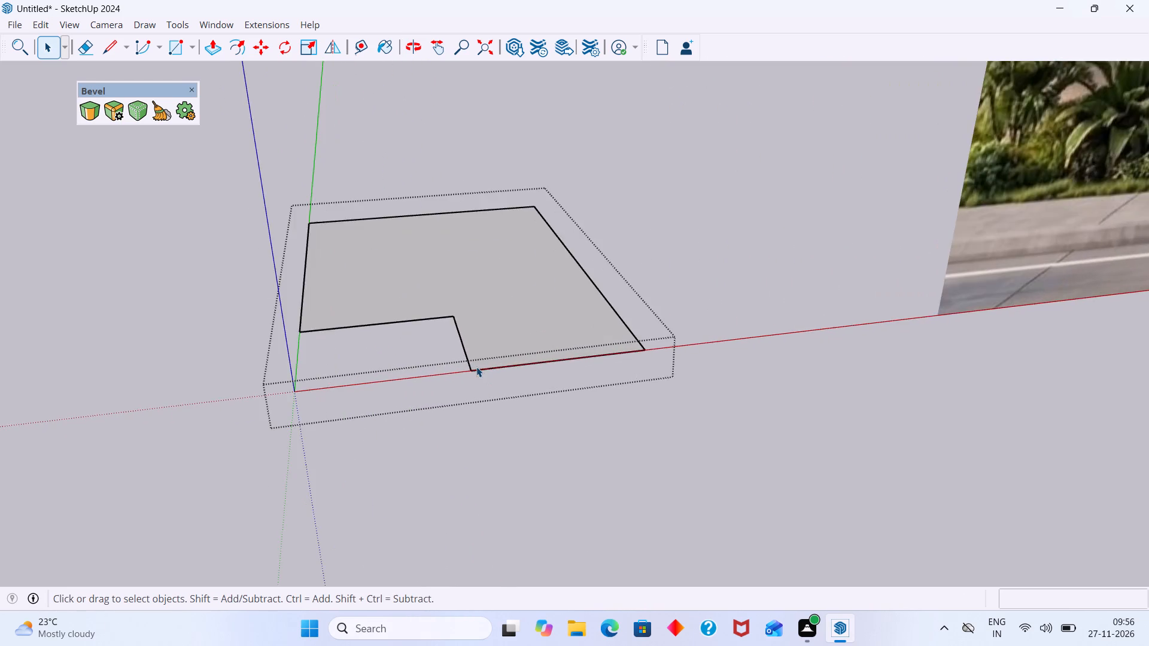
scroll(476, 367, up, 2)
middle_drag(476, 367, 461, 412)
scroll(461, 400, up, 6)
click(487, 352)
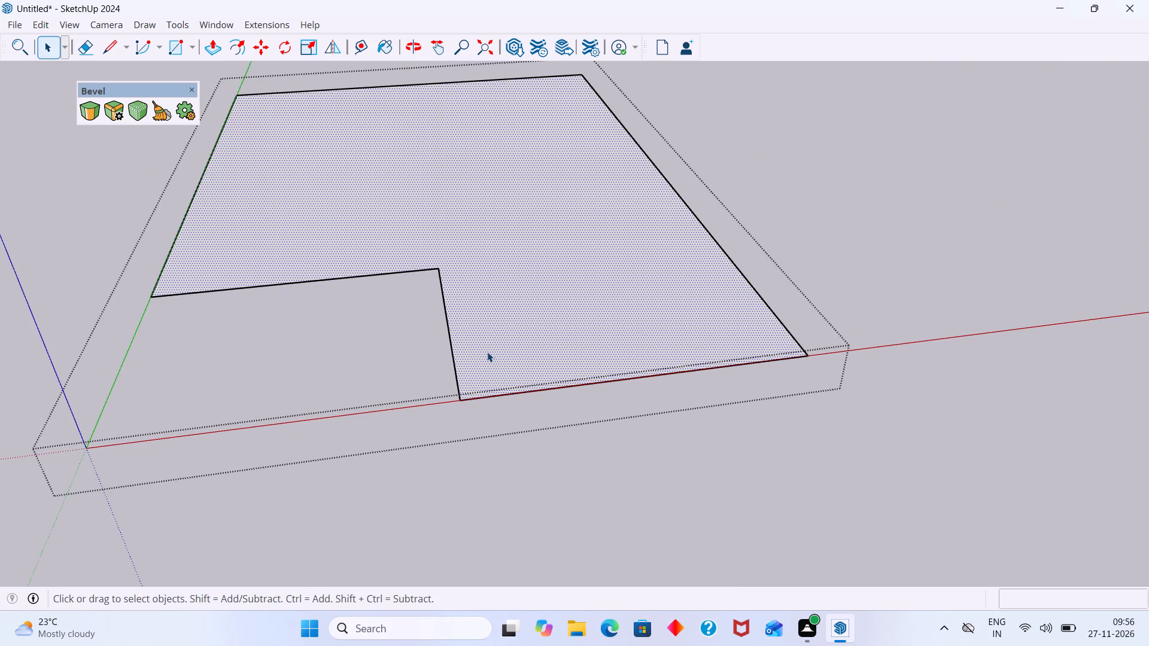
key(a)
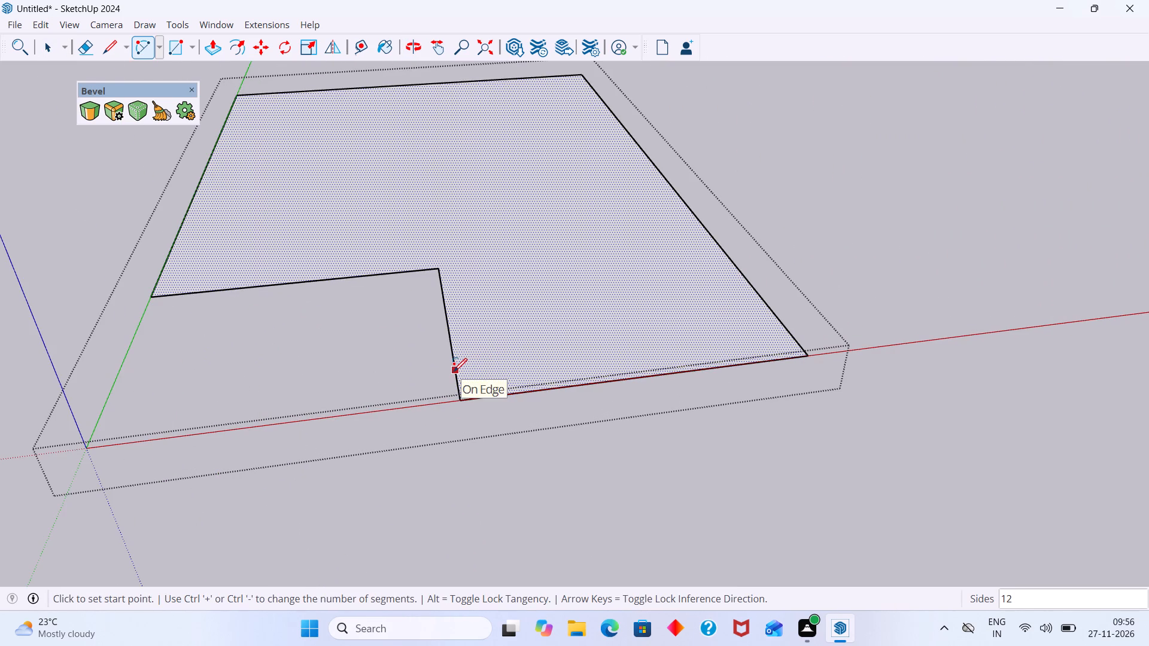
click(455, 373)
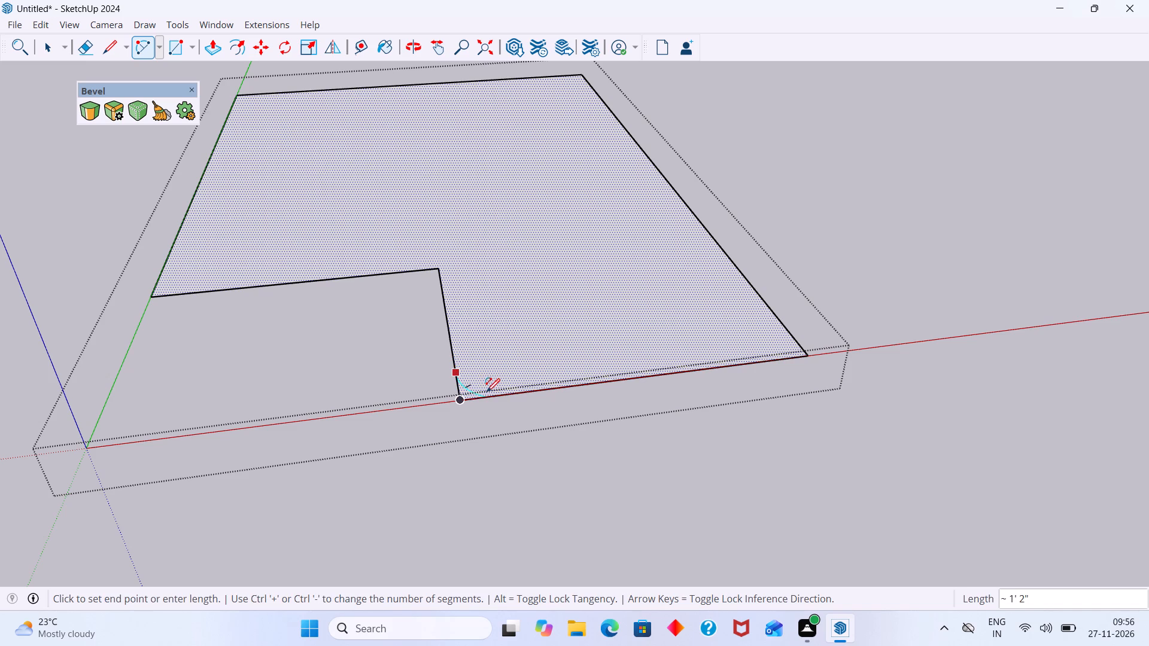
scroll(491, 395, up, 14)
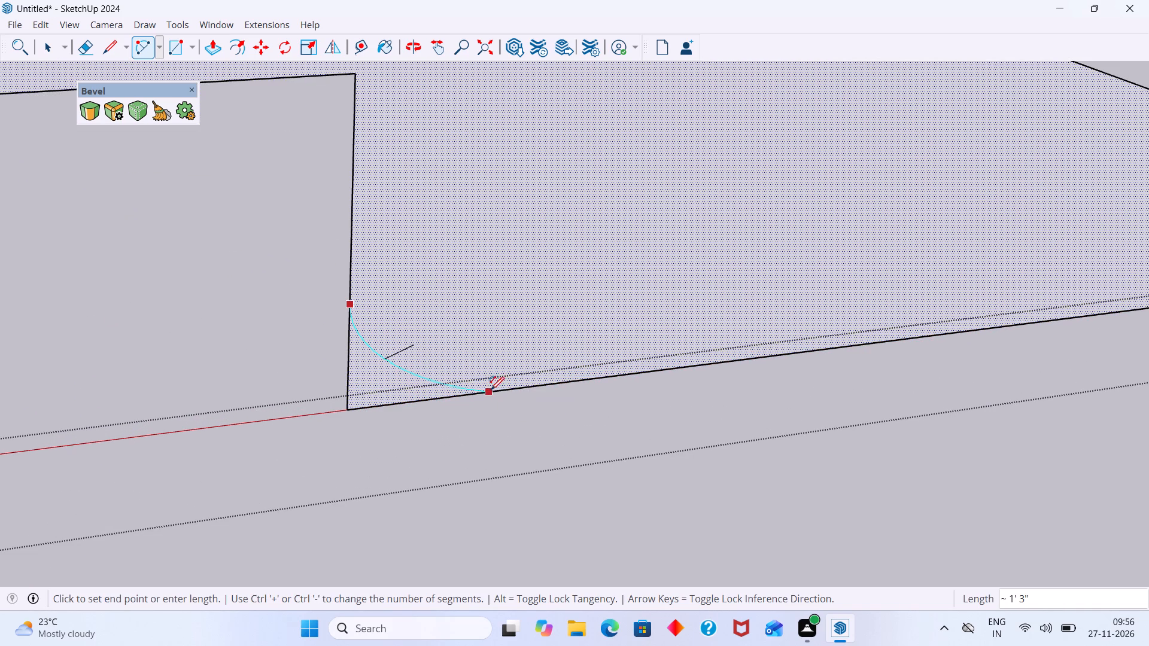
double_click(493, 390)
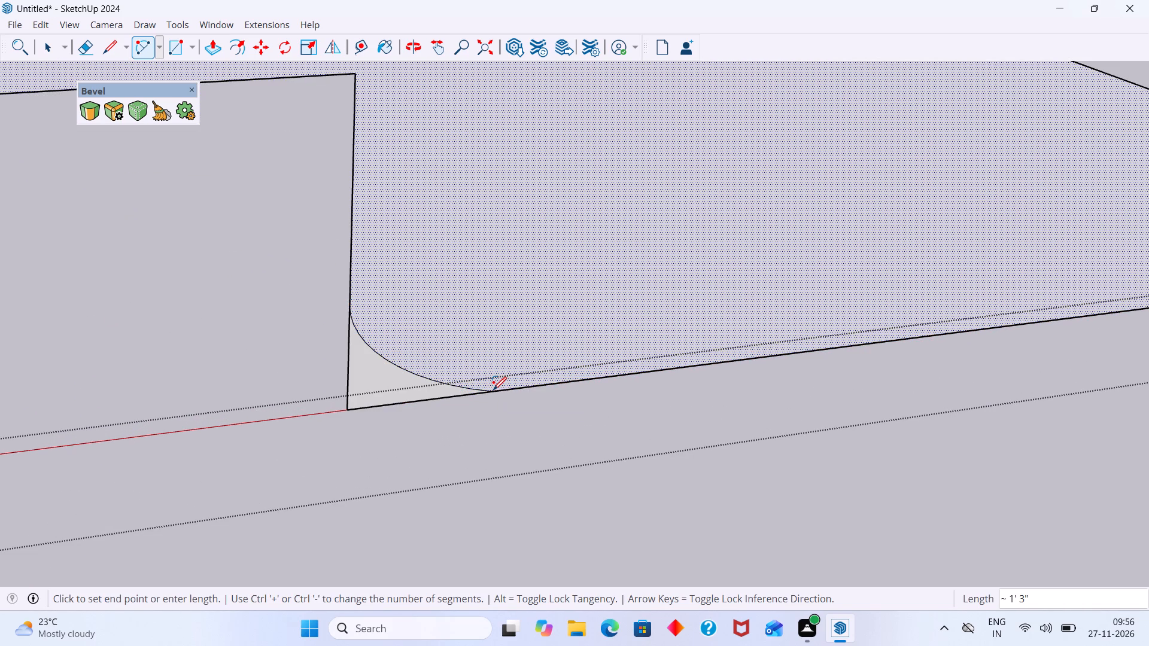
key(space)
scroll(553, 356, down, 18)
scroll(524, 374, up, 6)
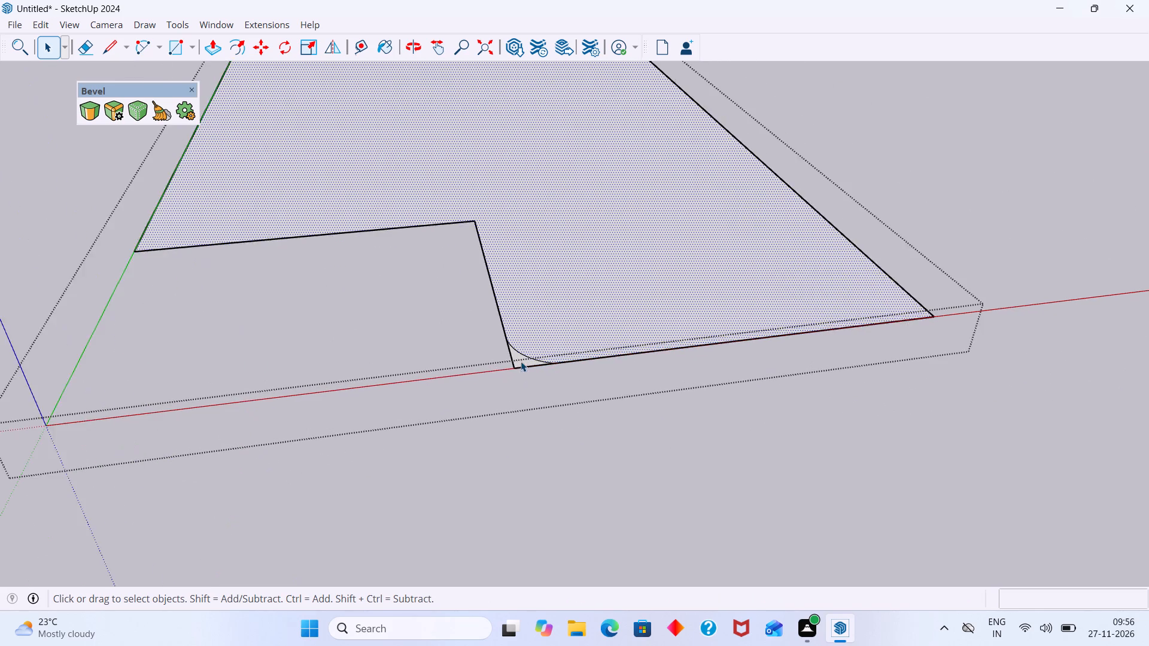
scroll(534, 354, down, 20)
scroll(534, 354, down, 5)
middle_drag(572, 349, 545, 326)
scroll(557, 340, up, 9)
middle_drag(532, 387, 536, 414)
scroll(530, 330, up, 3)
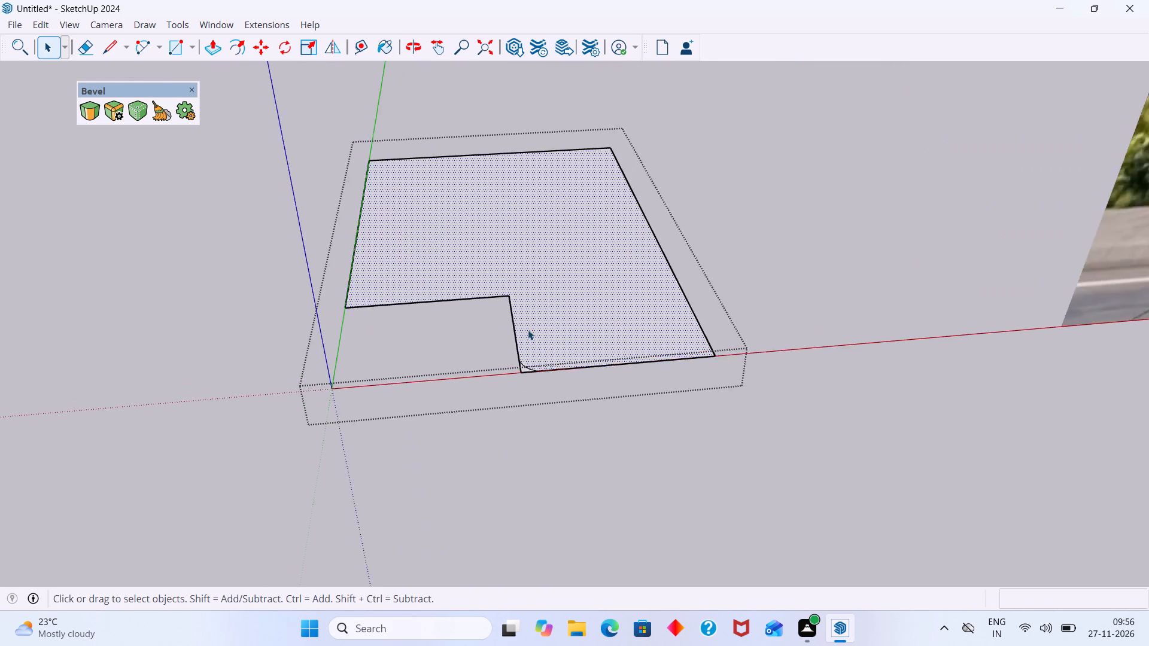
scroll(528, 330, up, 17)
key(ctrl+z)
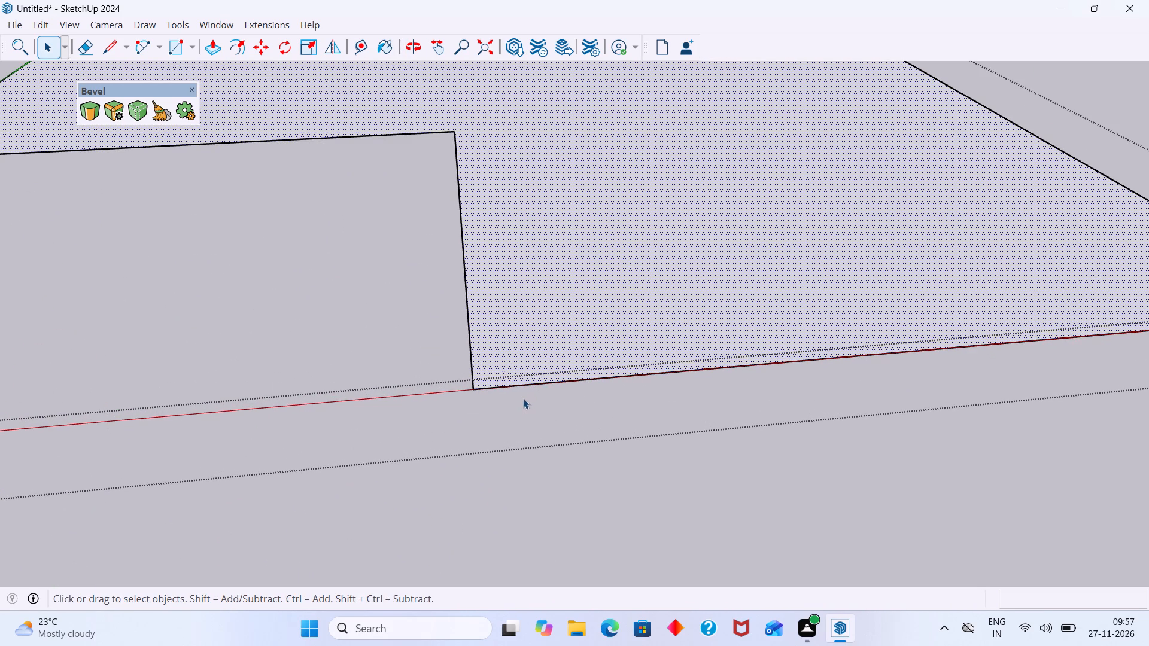
Draw an edge-tangent arc about 10" long across the notch's front outer corner on the ground outline.
key(a)
click(469, 349)
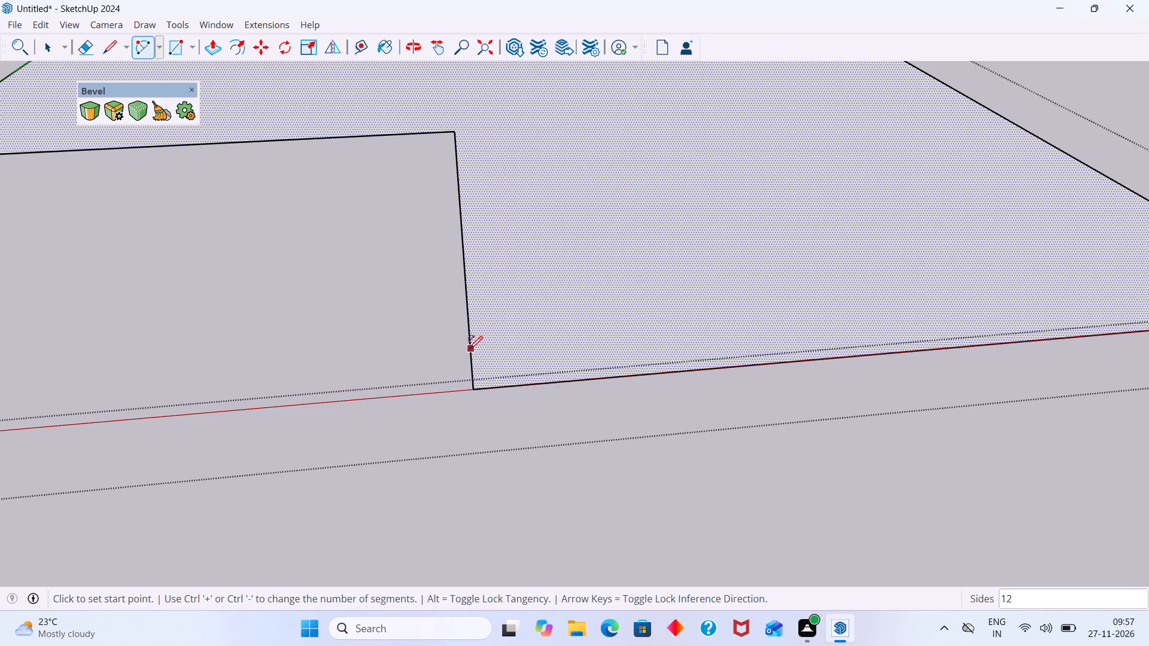
click(543, 379)
click(543, 379)
key(space)
Delete the leftover corner face and its two edge pieces outside the arc, and leave the outline's group.
scroll(513, 394, up, 2)
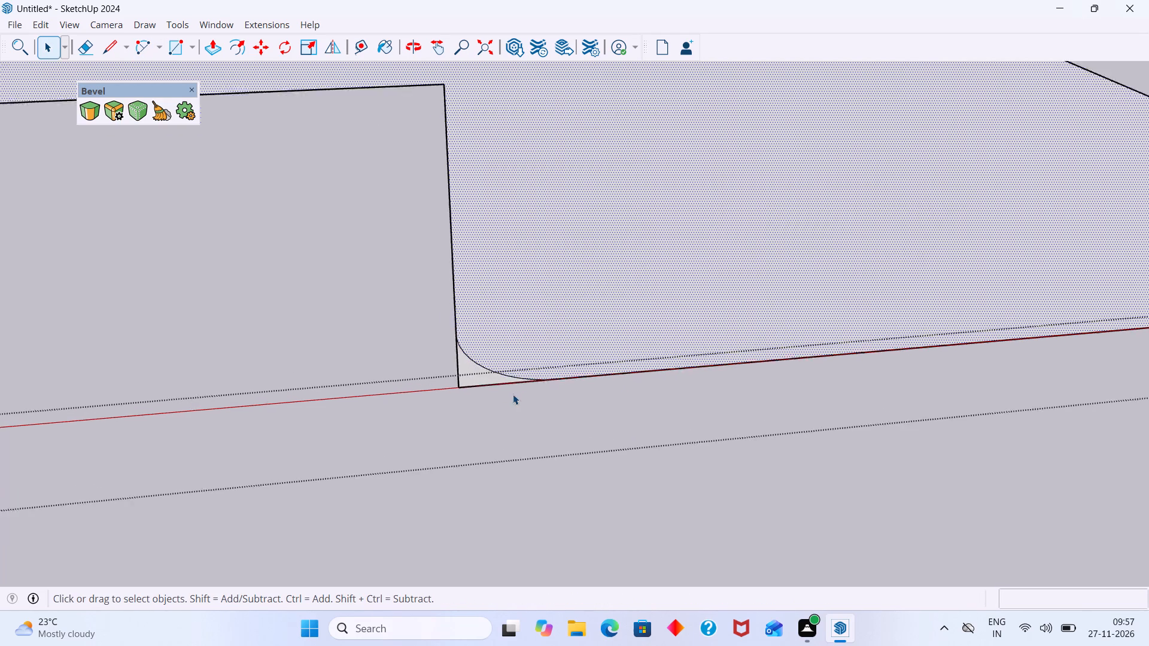
scroll(513, 394, up, 15)
click(467, 376)
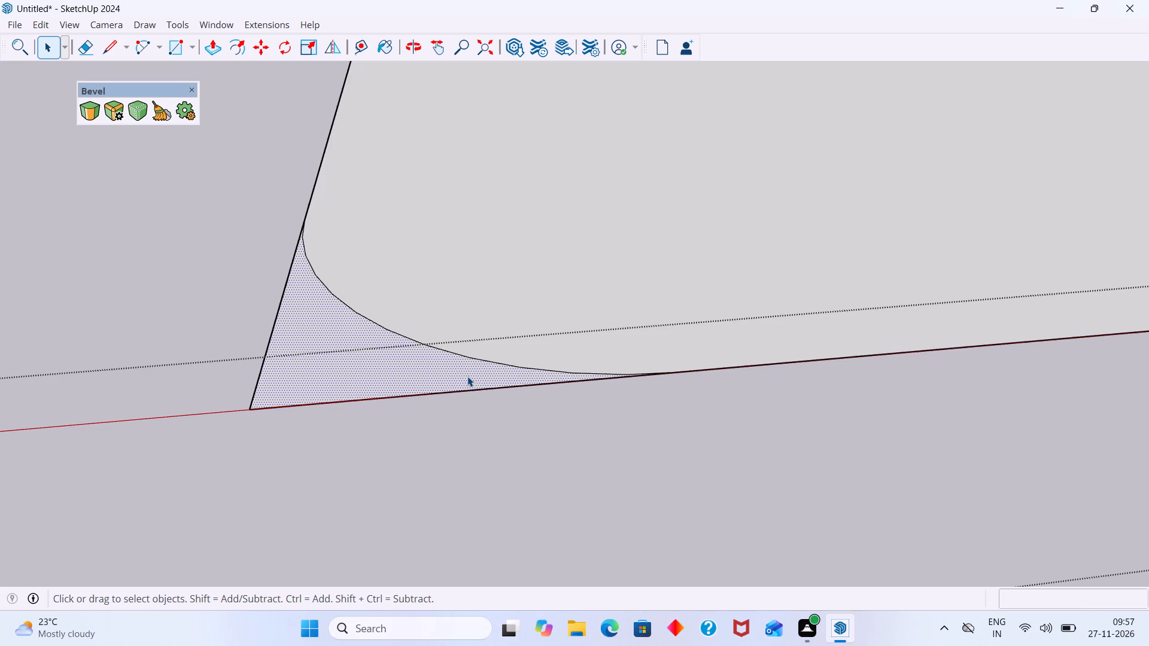
key(Delete)
key(e)
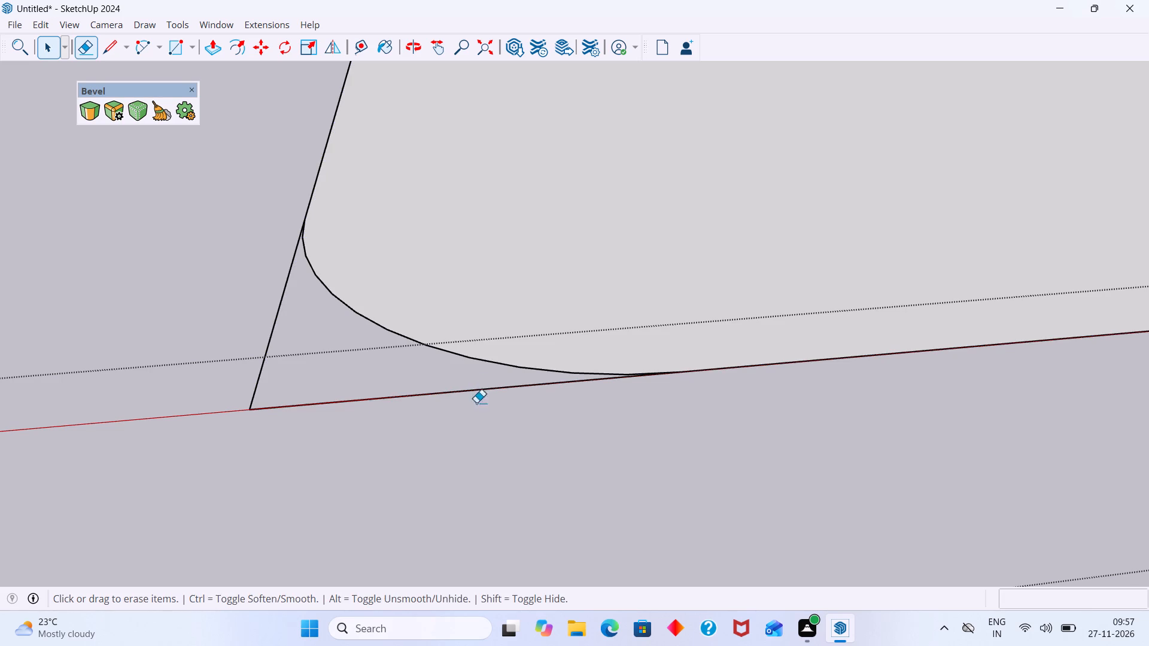
drag(473, 413, 458, 391)
drag(398, 402, 254, 351)
scroll(381, 390, down, 7)
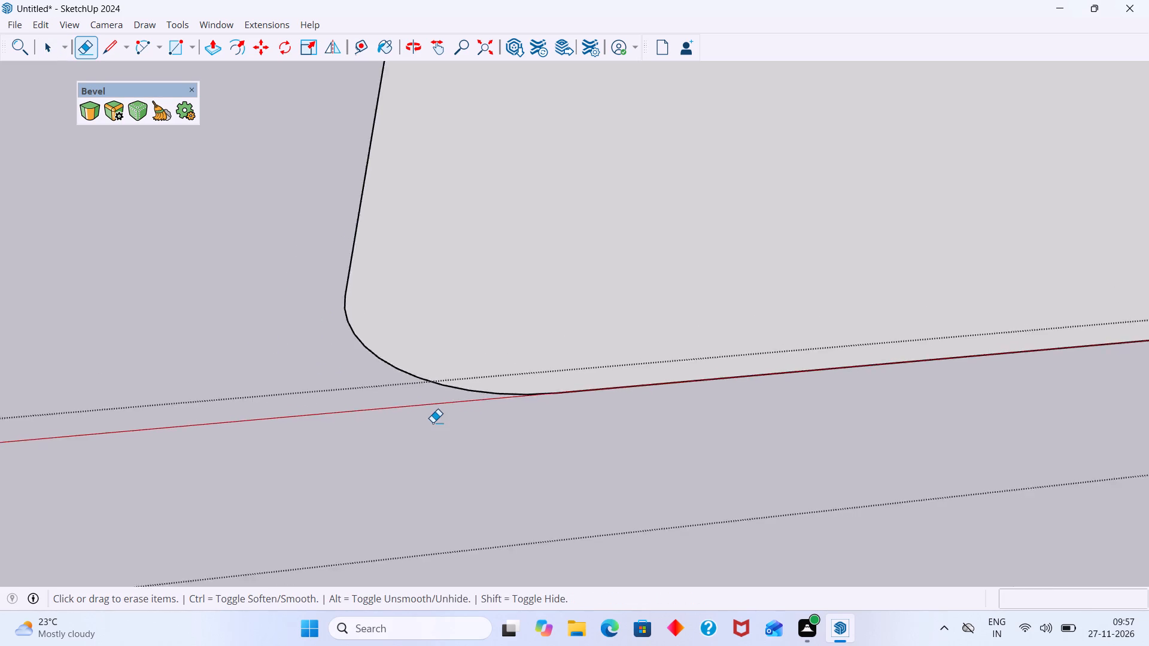
scroll(433, 422, down, 20)
middle_drag(622, 420, 623, 406)
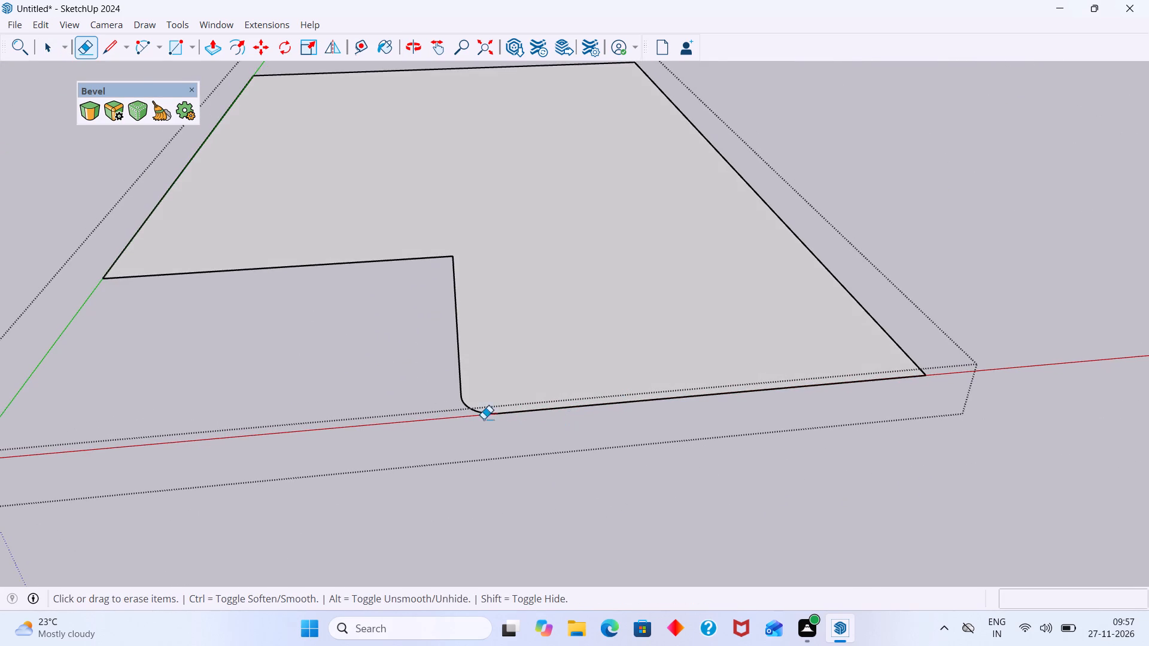
scroll(484, 419, up, 20)
scroll(484, 419, up, 6)
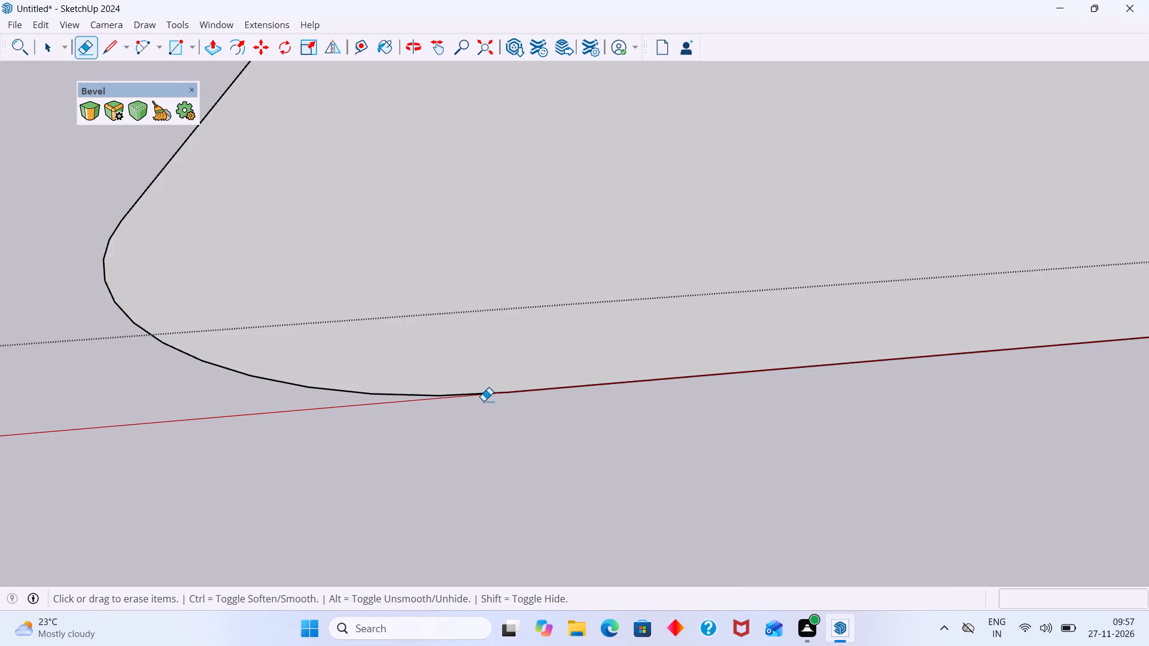
scroll(484, 401, up, 2)
key(space)
scroll(555, 420, down, 20)
scroll(555, 420, down, 13)
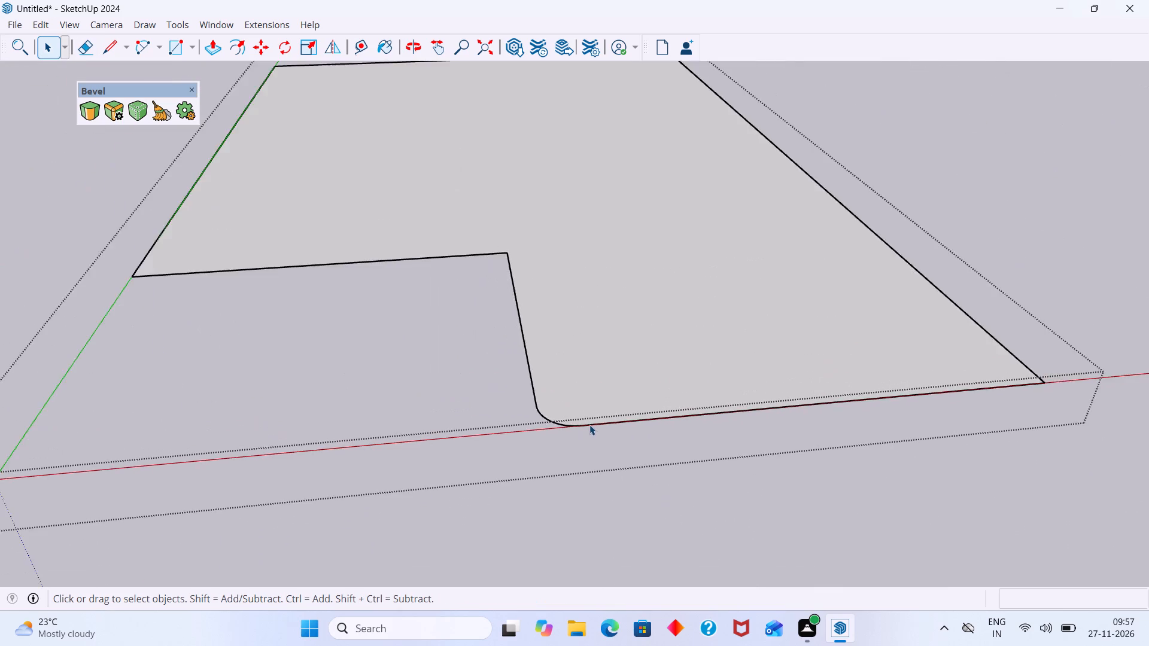
scroll(589, 425, down, 10)
click(837, 287)
Examine the ground-floor front in the elevation picture and compare it with the rounded ground outline.
scroll(689, 325, down, 10)
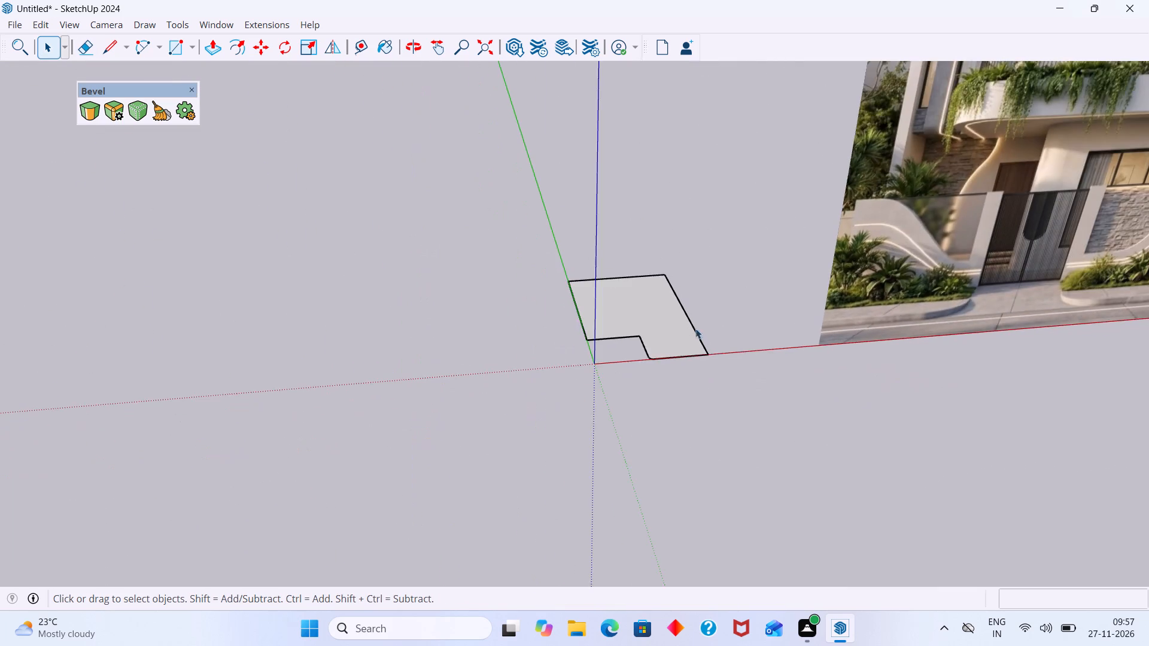
scroll(697, 328, down, 6)
shift+middle_drag(695, 335, 572, 359)
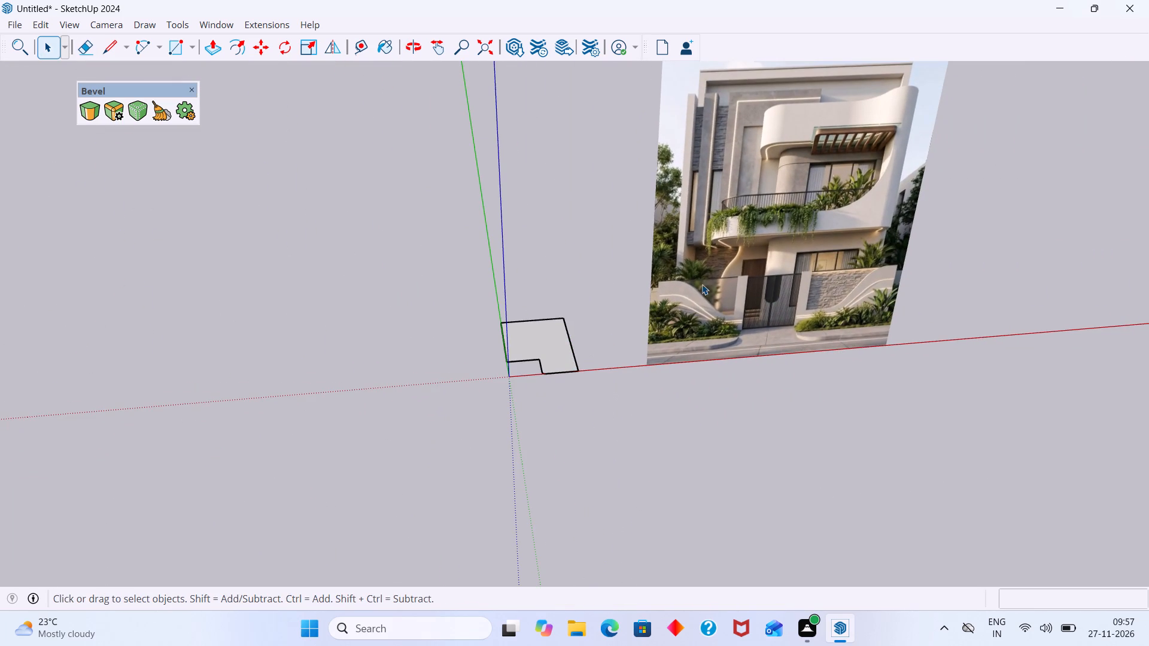
scroll(755, 223, up, 6)
middle_drag(826, 250, 868, 279)
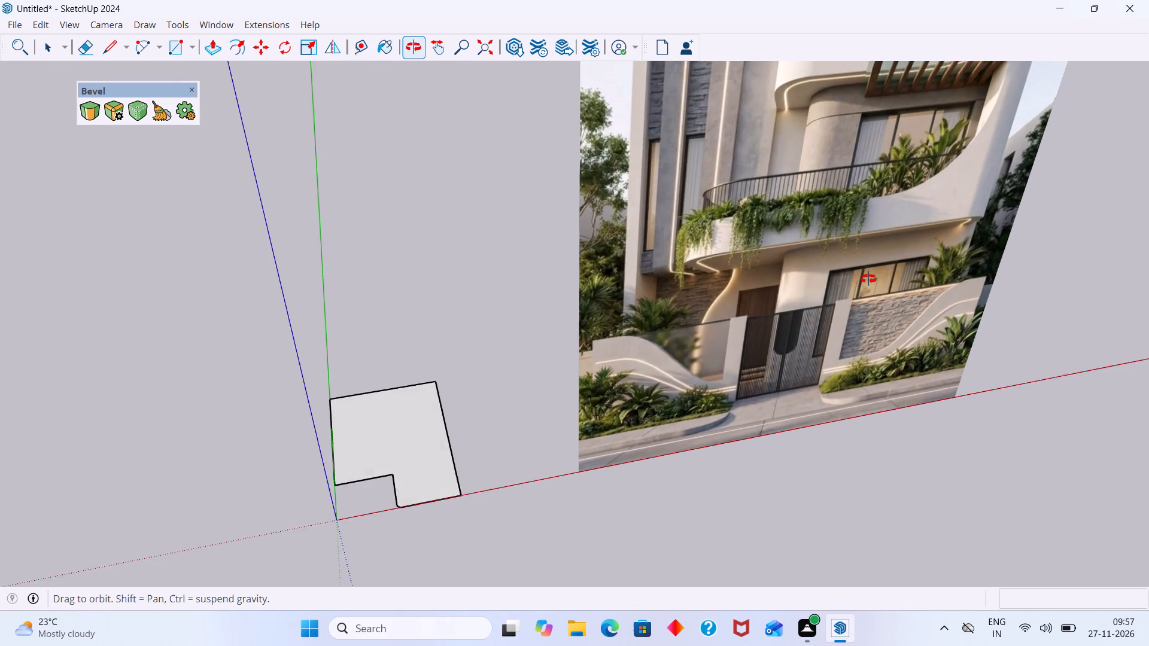
middle_drag(868, 279, 816, 270)
scroll(812, 266, down, 9)
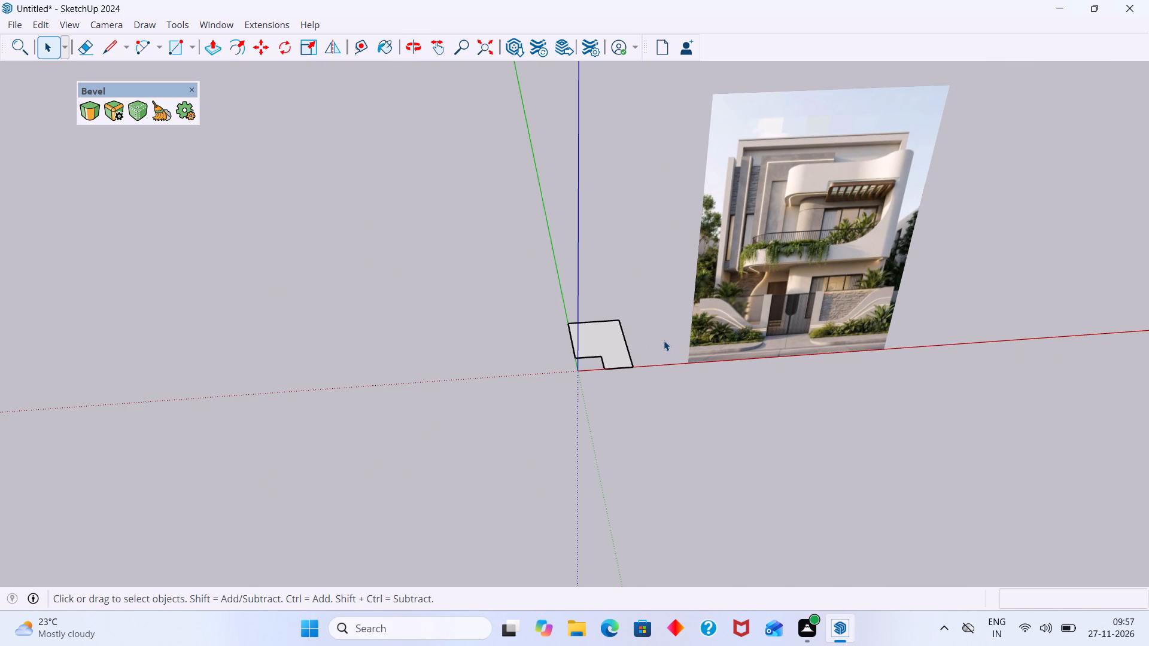
middle_drag(654, 340, 642, 340)
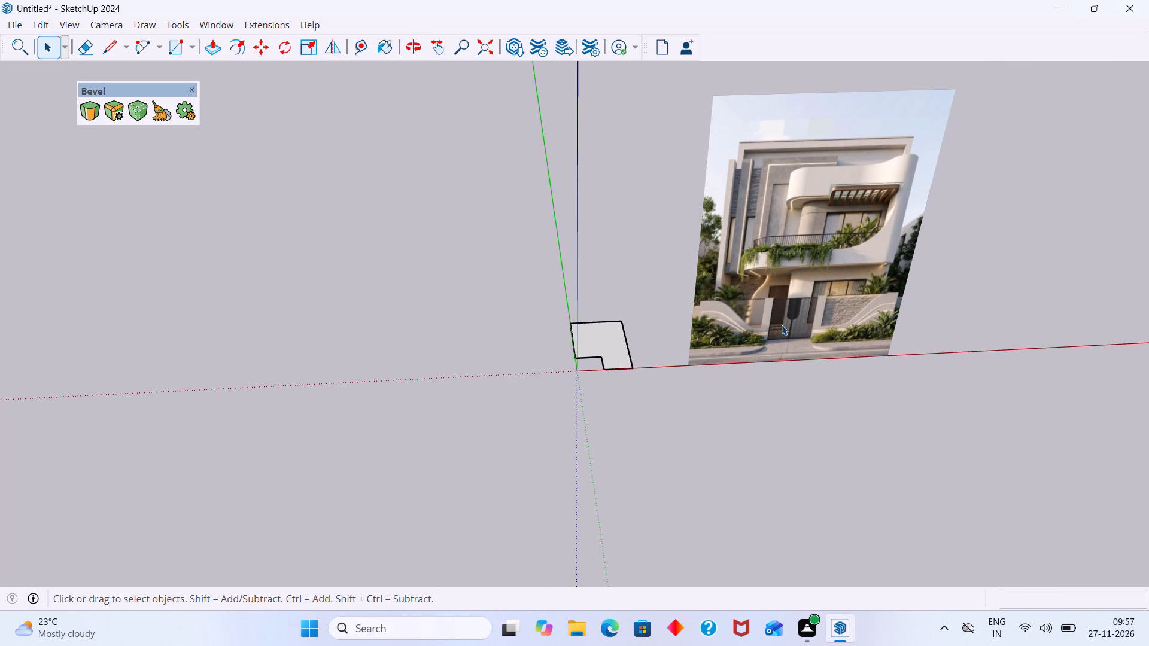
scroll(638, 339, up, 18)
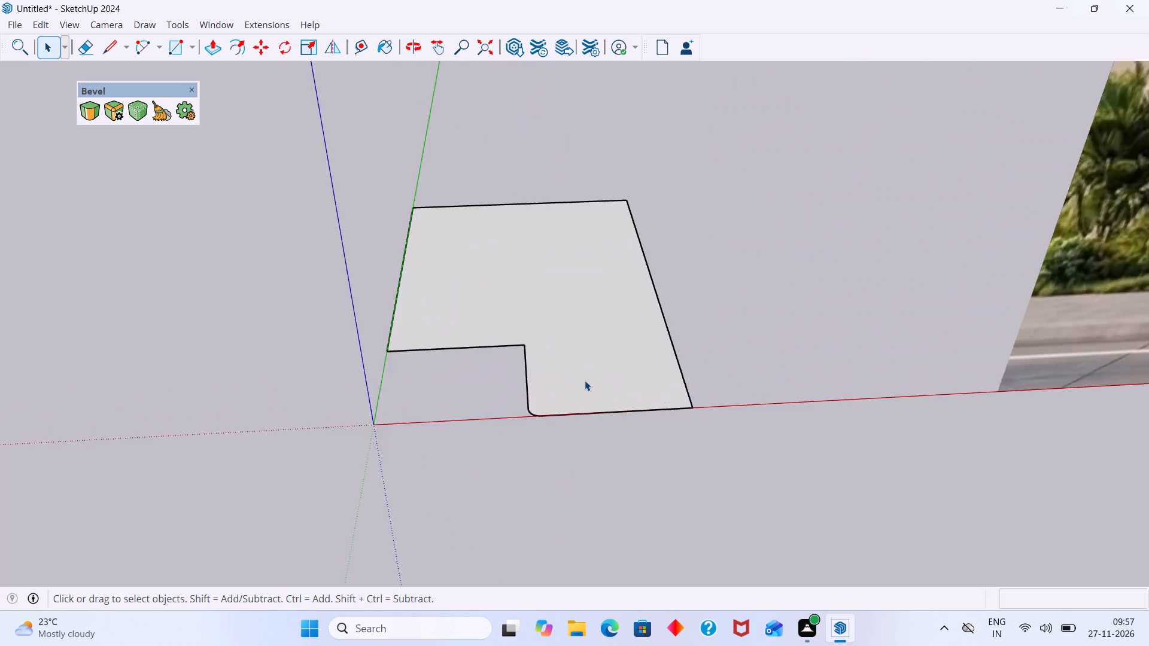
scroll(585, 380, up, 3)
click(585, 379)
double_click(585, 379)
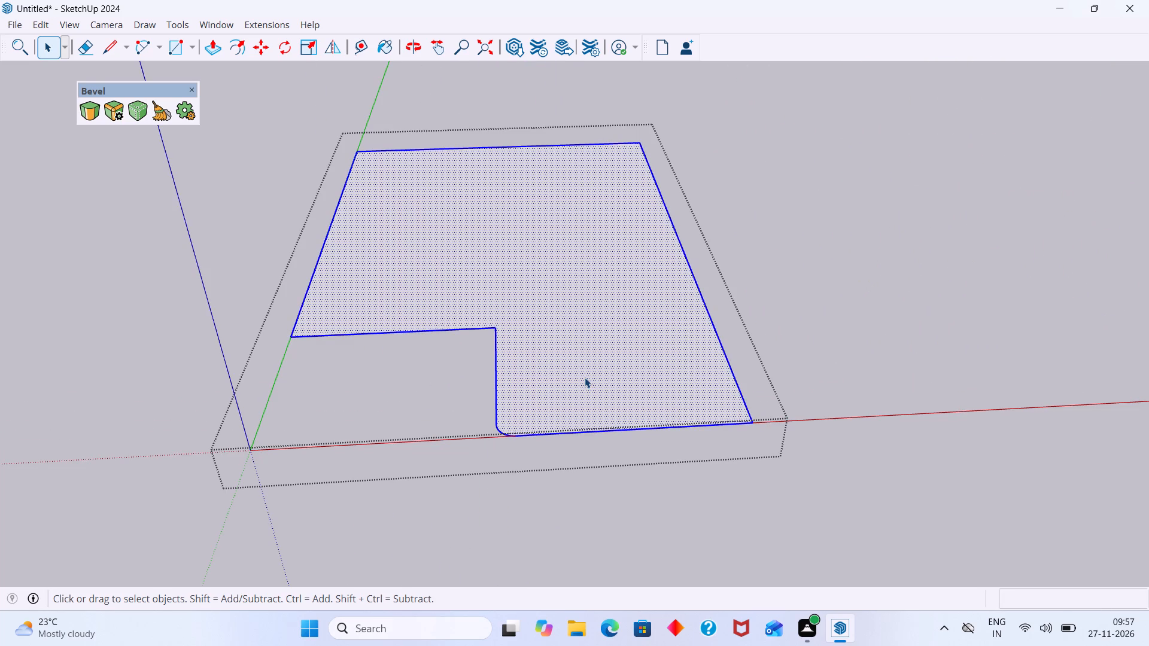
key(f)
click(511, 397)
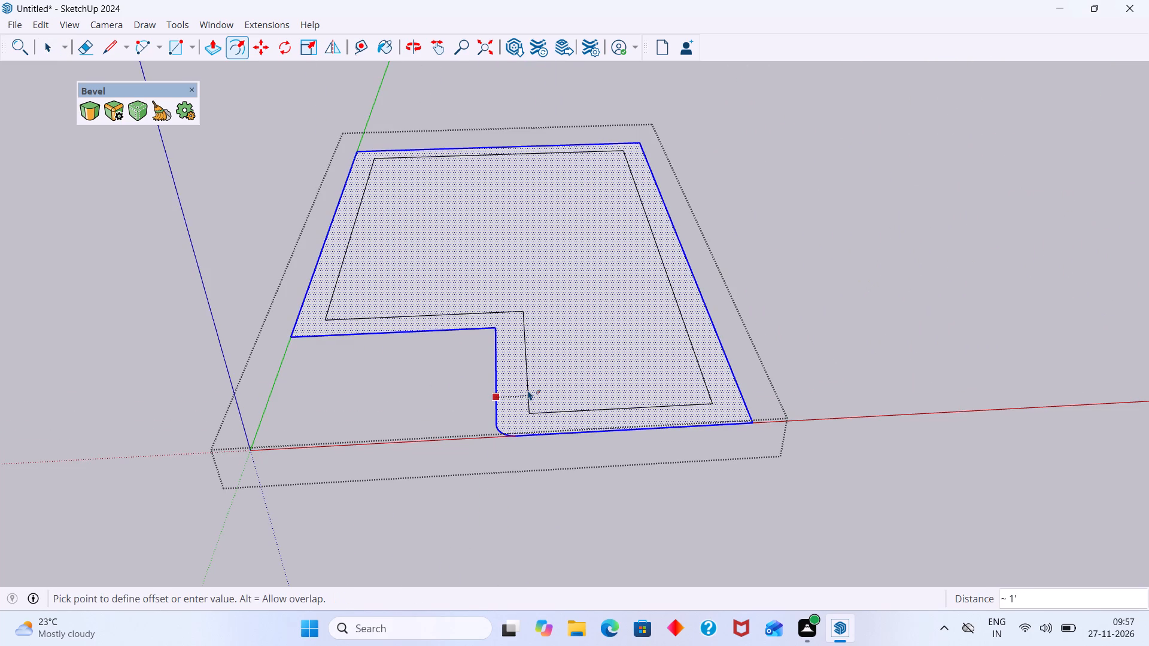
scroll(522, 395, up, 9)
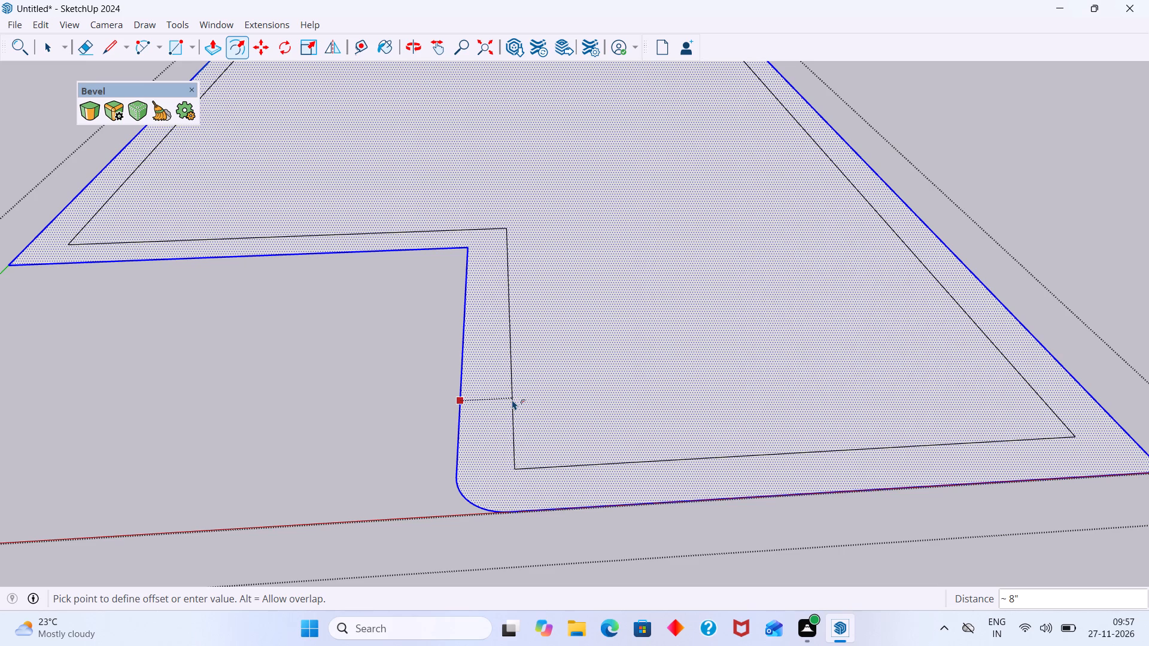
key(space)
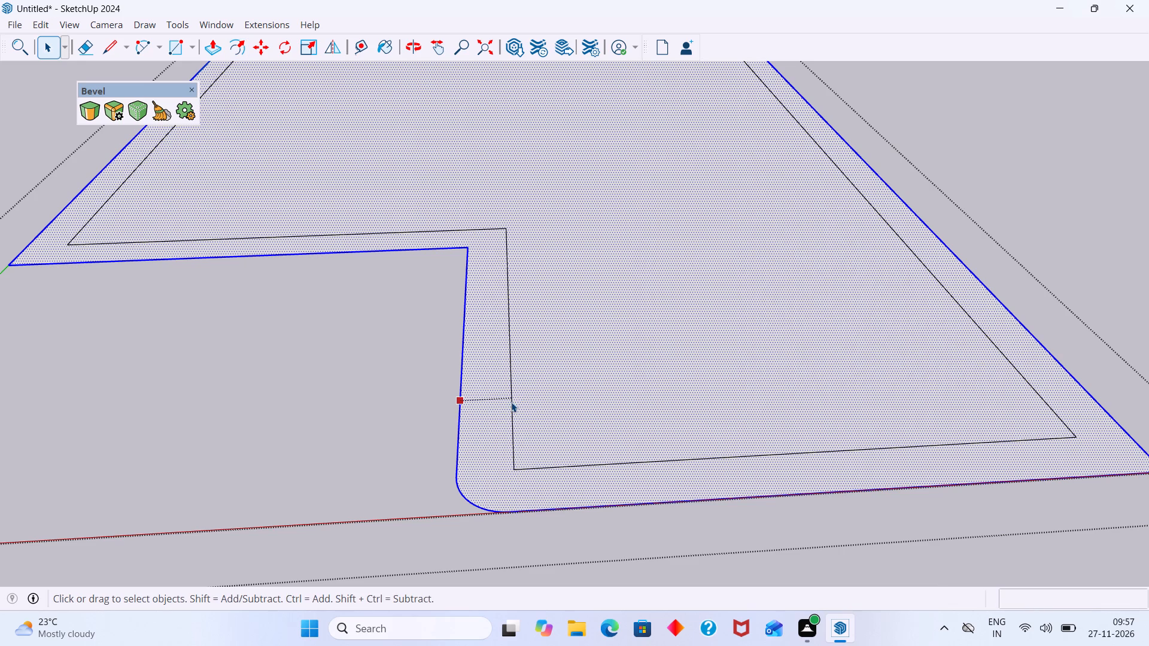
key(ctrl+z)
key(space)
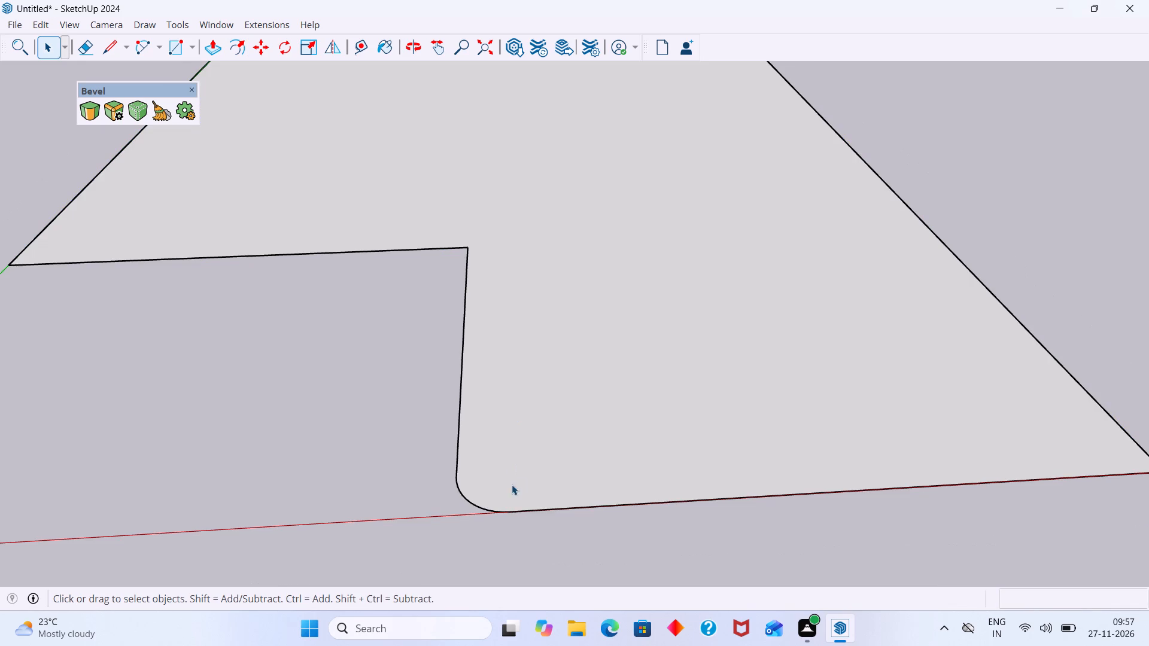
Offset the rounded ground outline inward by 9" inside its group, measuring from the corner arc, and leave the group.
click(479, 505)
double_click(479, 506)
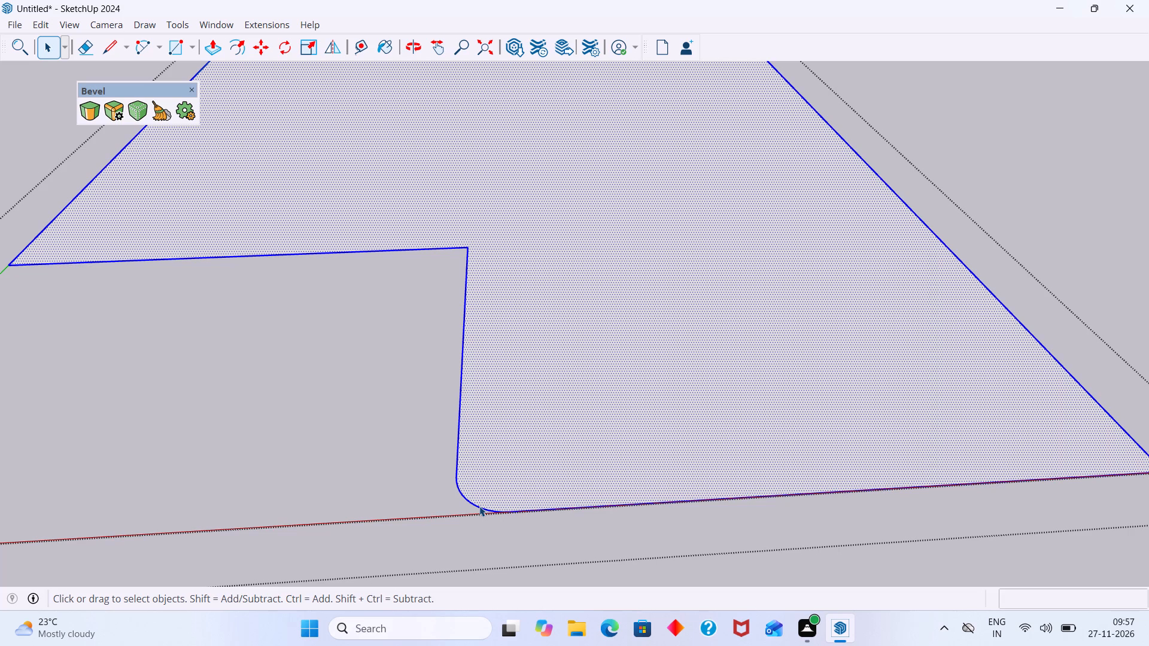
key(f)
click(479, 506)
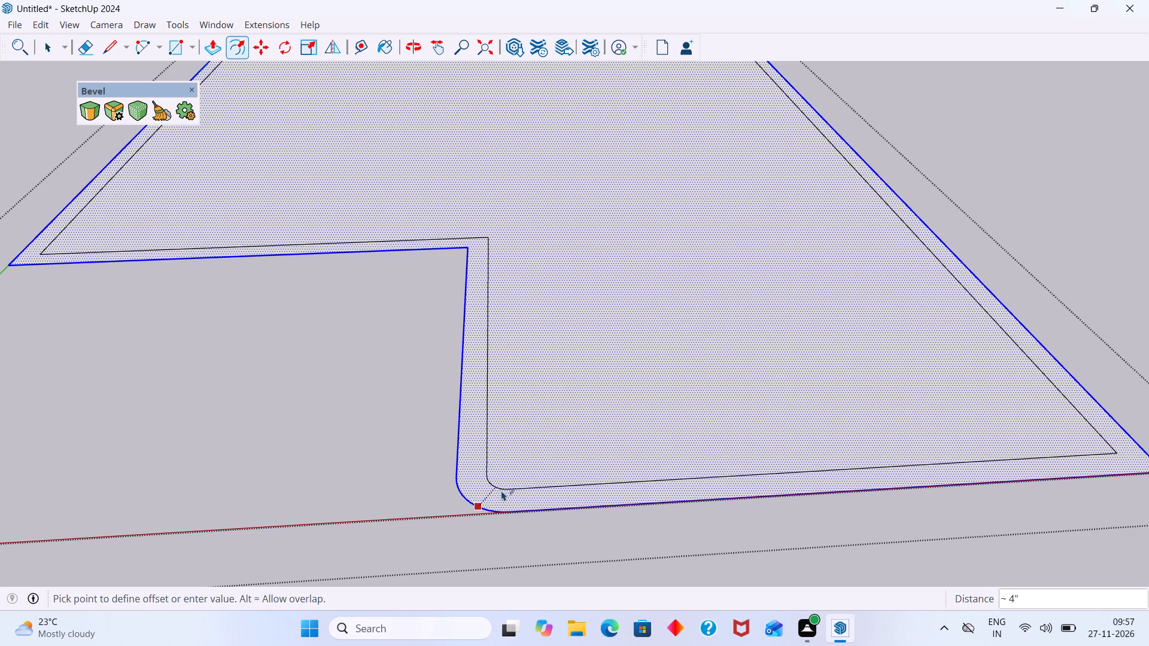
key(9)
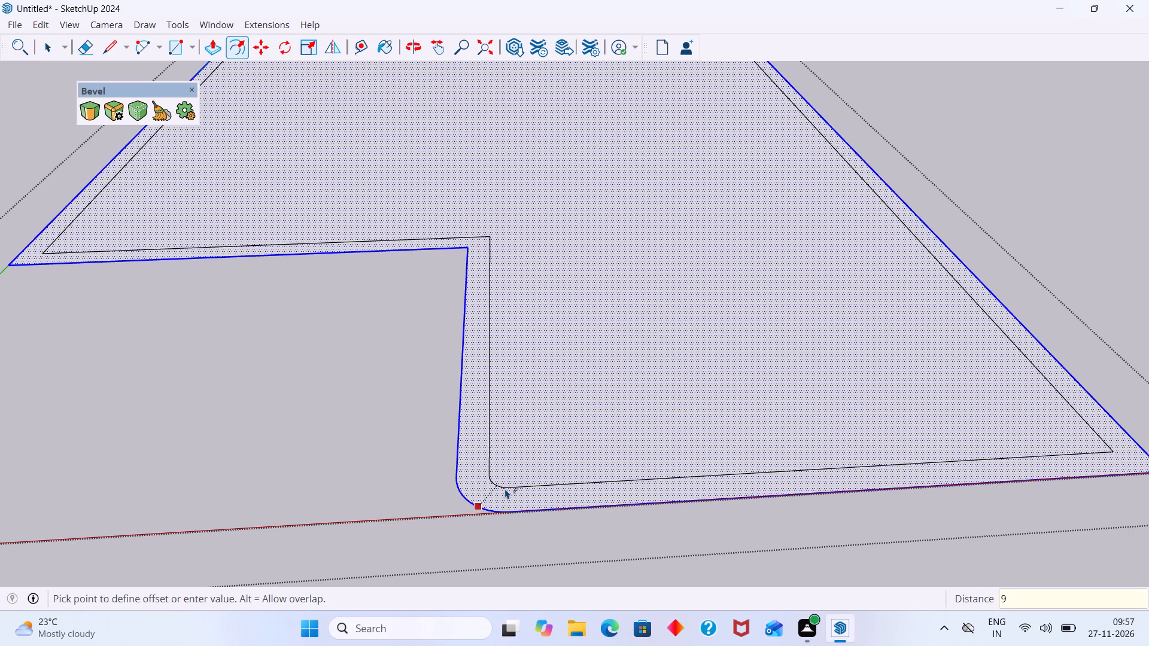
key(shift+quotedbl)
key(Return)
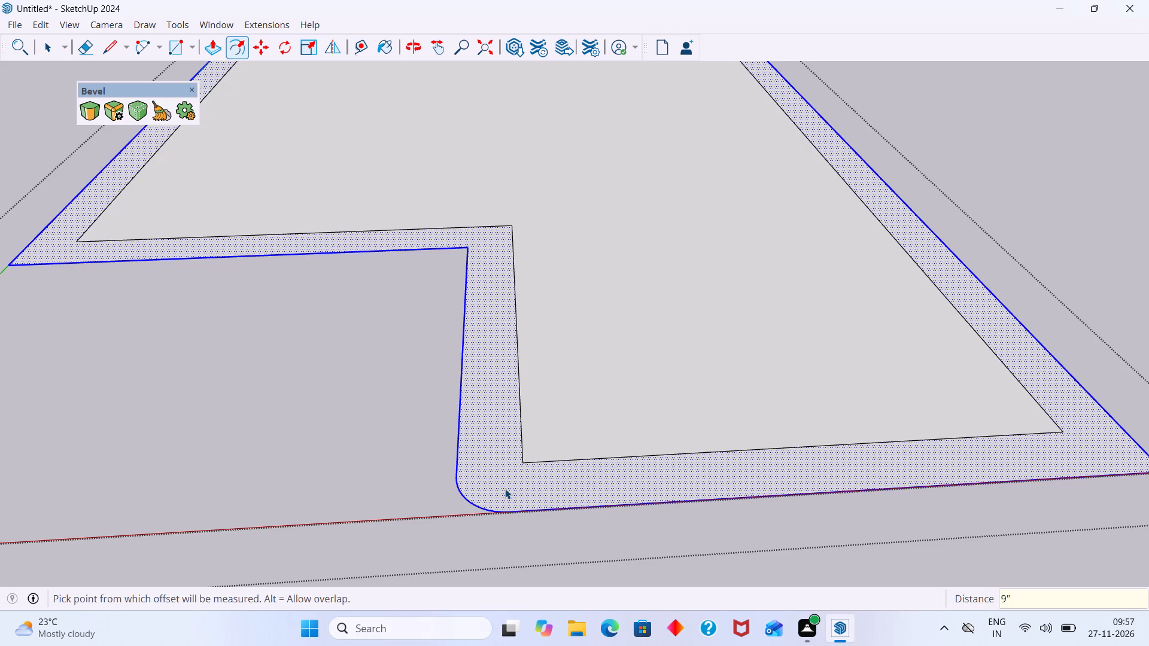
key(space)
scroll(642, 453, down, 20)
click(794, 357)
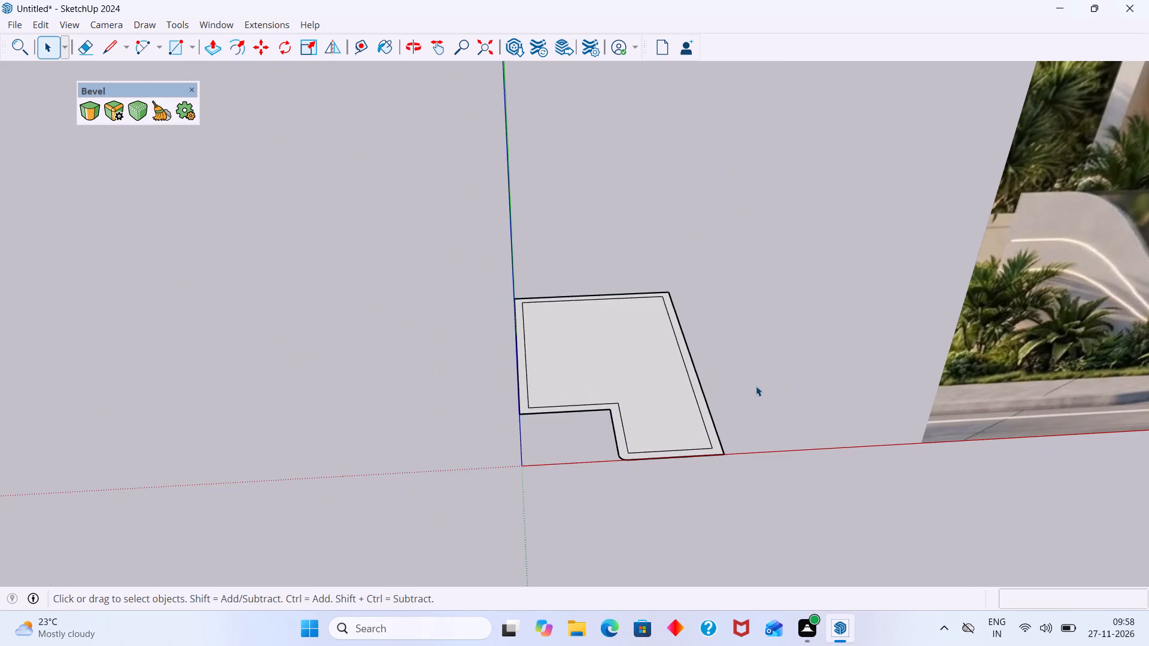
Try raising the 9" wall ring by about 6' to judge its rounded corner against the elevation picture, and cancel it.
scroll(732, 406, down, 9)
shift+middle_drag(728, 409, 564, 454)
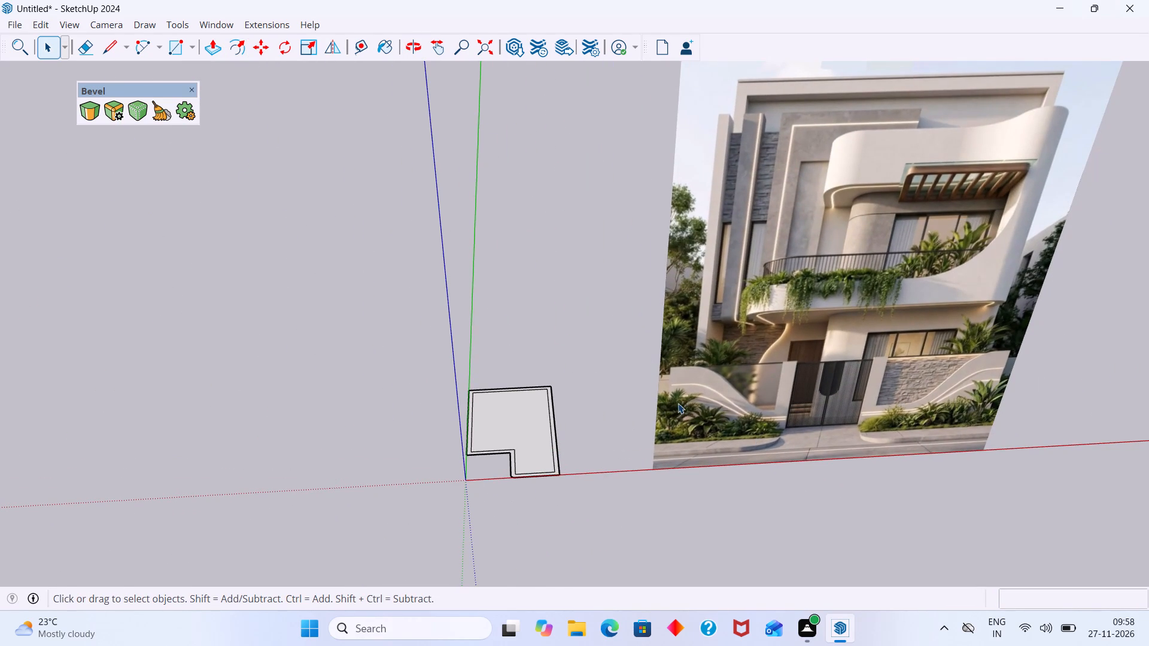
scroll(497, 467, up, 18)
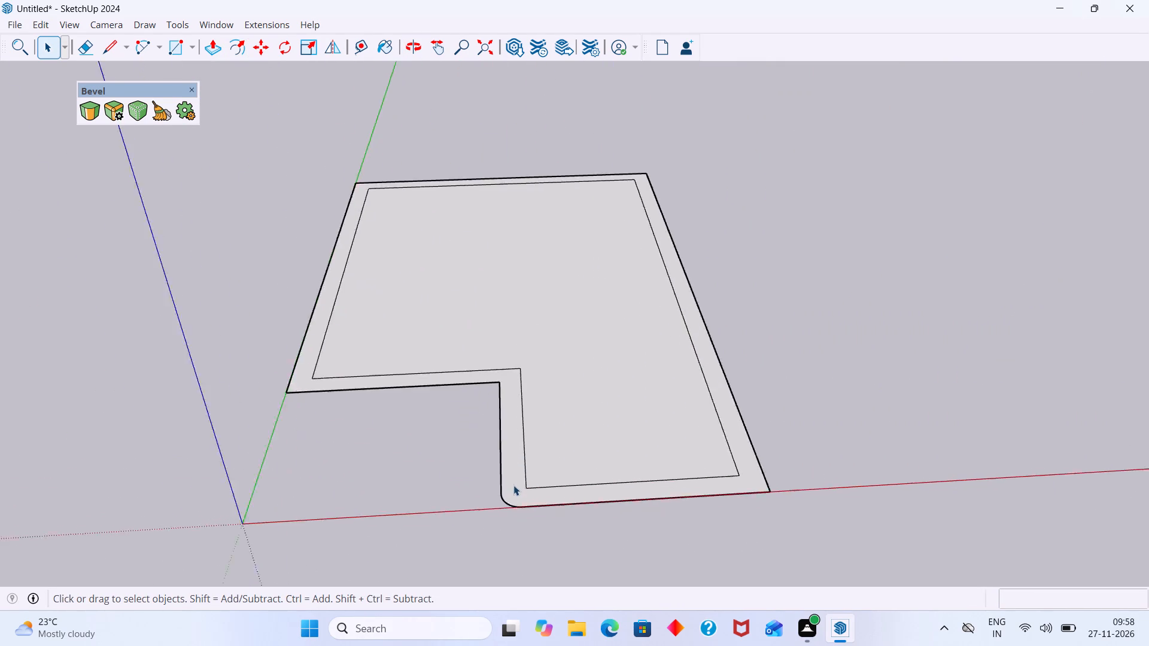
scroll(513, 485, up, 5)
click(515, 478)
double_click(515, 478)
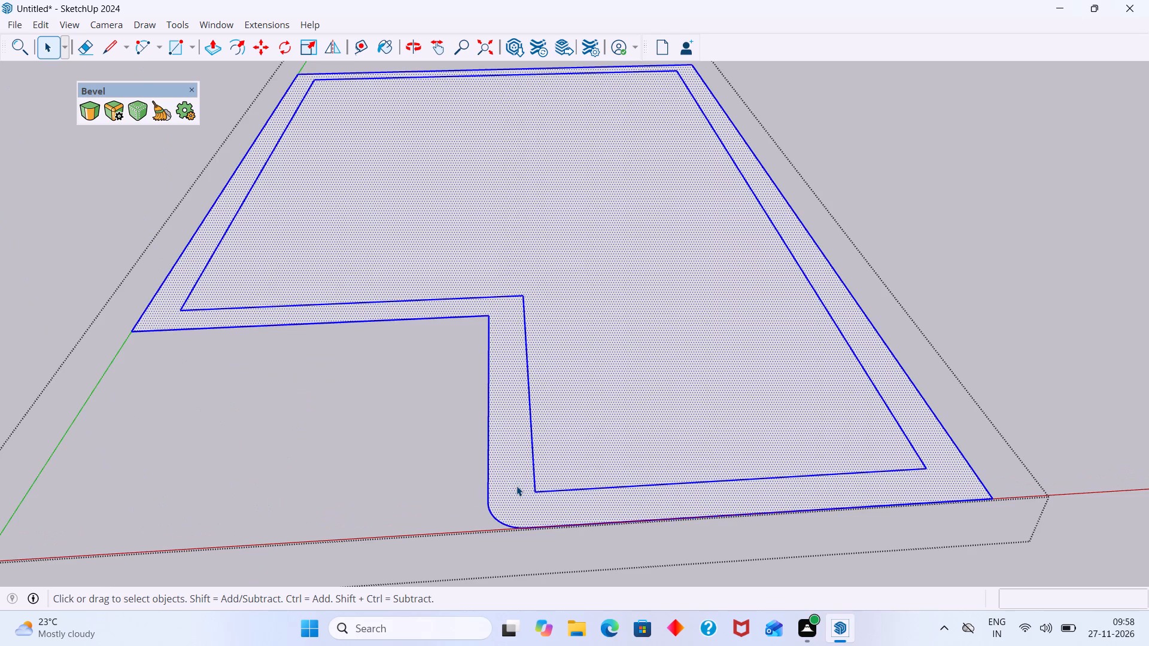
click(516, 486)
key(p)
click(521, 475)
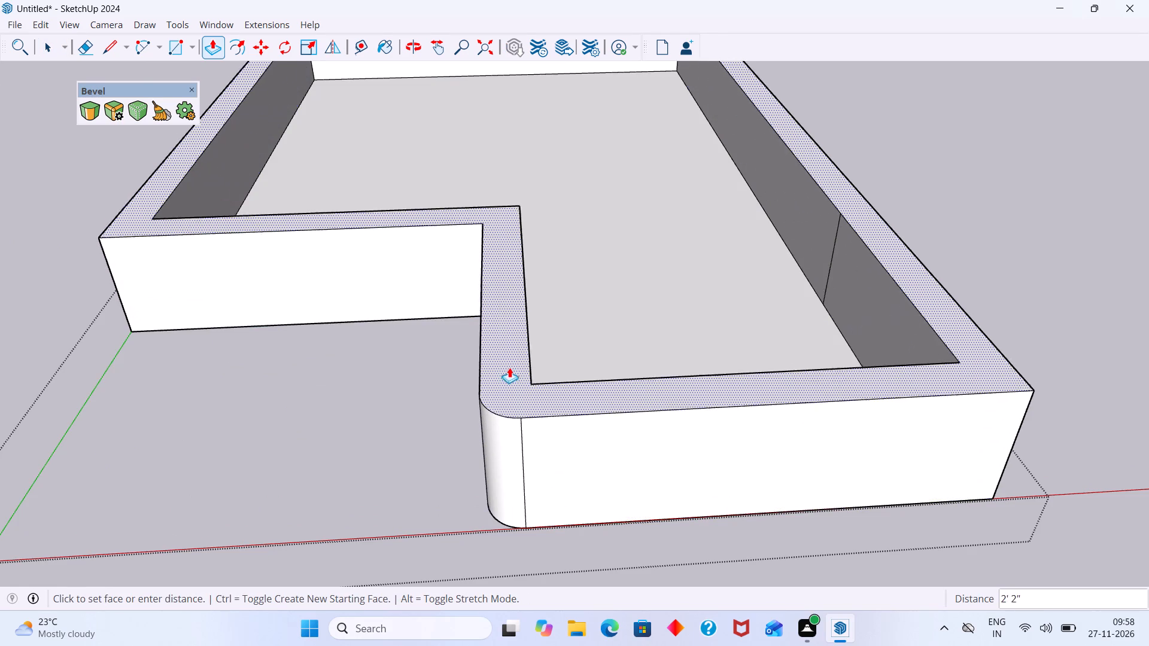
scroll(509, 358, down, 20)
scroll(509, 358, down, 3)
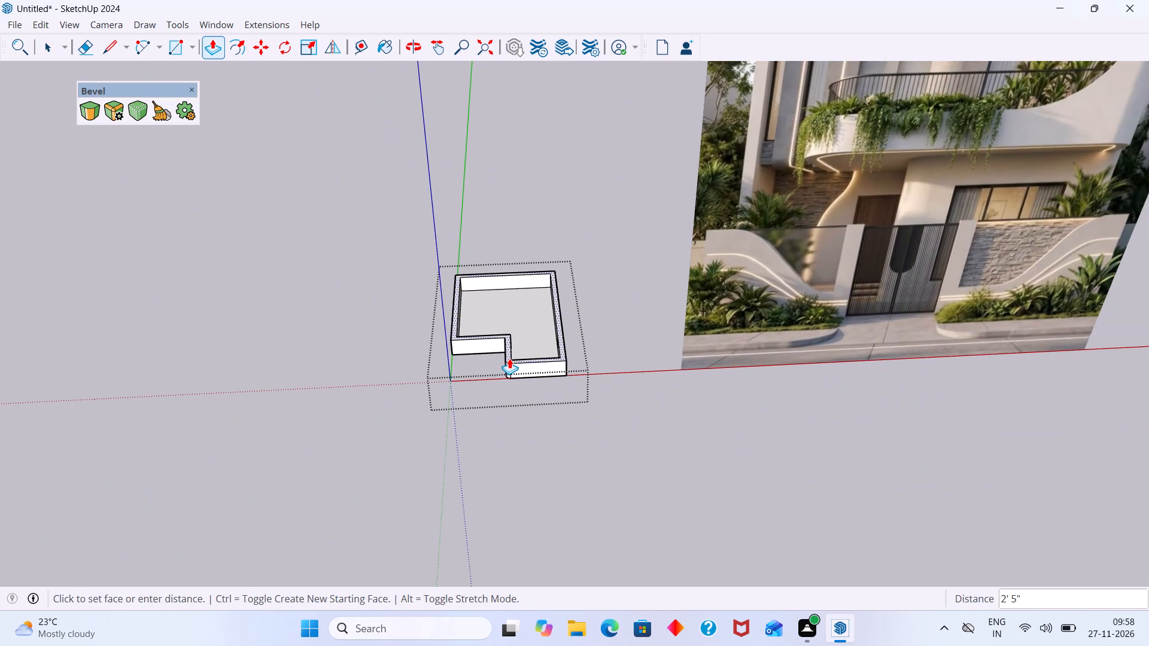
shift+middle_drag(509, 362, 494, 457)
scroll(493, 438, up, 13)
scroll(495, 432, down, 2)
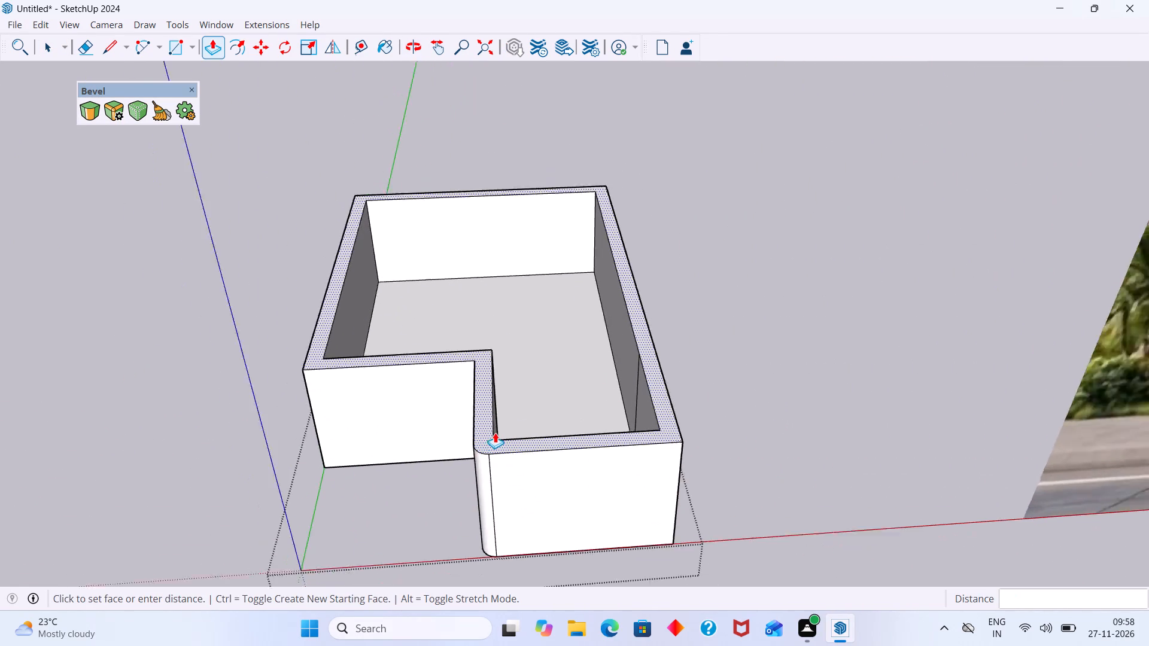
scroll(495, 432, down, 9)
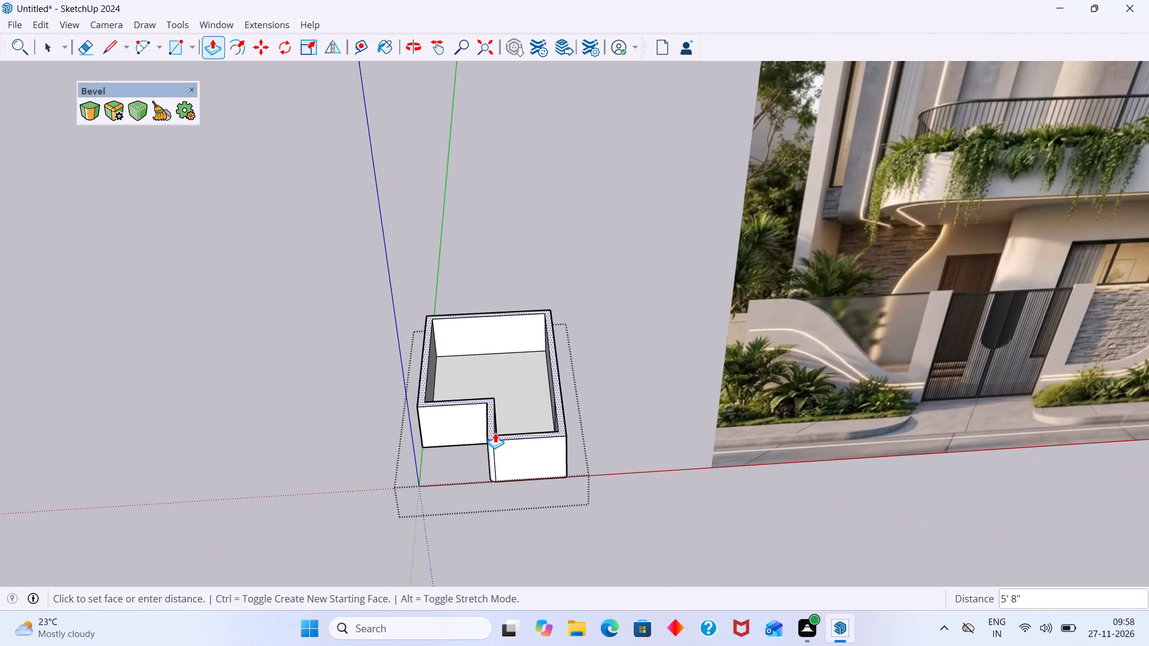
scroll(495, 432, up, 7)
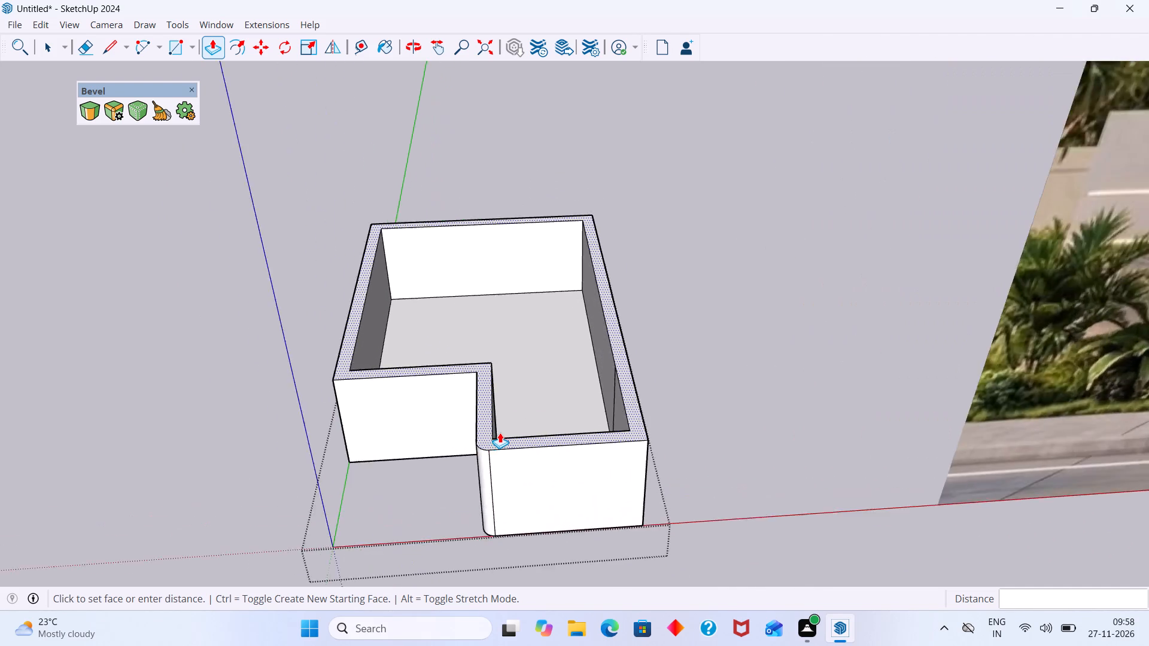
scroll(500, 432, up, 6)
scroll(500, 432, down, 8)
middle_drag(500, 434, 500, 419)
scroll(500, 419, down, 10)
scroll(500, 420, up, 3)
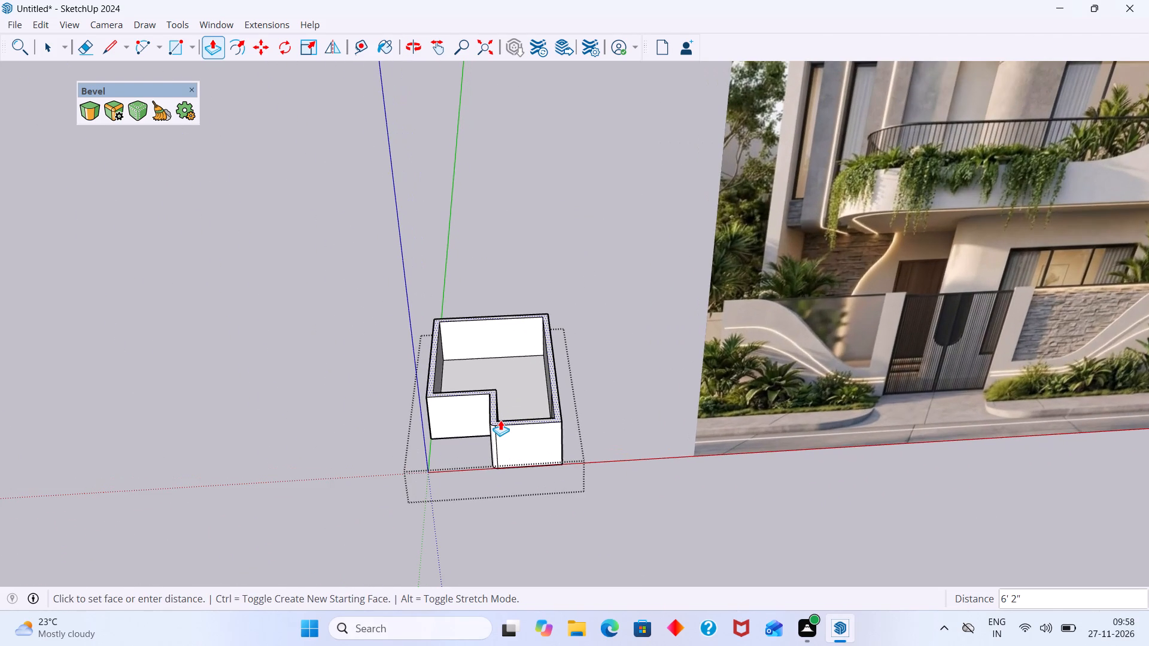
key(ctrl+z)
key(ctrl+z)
Undo the 9" offset, the corner cleanup and the small corner arc, back to the square-cornered notched outline.
scroll(501, 476, up, 4)
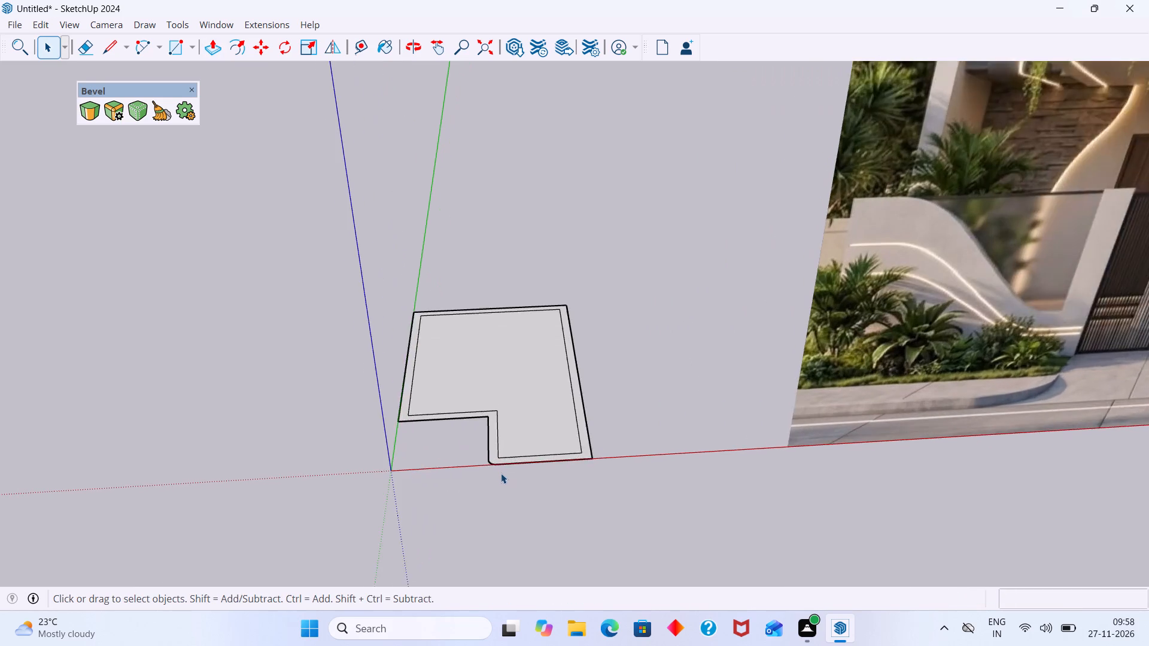
scroll(501, 473, up, 3)
middle_drag(498, 484, 498, 499)
key(ctrl+z)
key(ctrl+z)
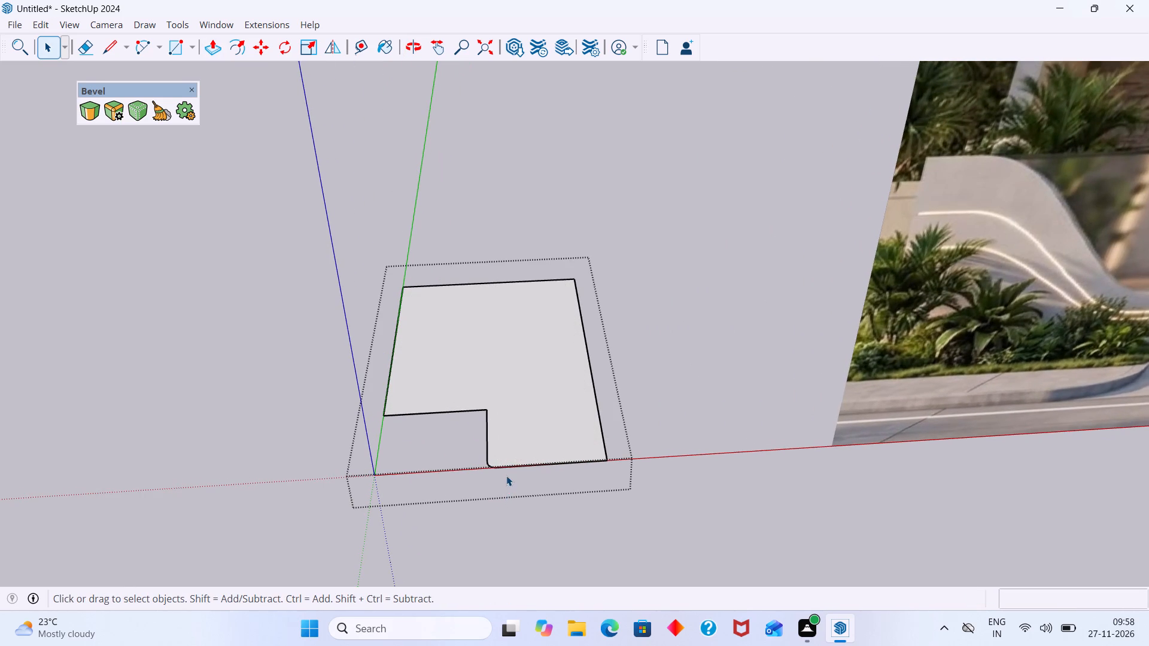
key(ctrl+z)
key(ctrl+z)
key(ctrl+z)
key(ctrl+z)
key(ctrl+z)
key(ctrl+z)
Draw an edge-tangent arc about 2' 2" long across the notch's front outer corner on the ground outline.
shift+middle_drag(521, 445, 521, 502)
scroll(506, 502, up, 14)
middle_drag(506, 538, 516, 454)
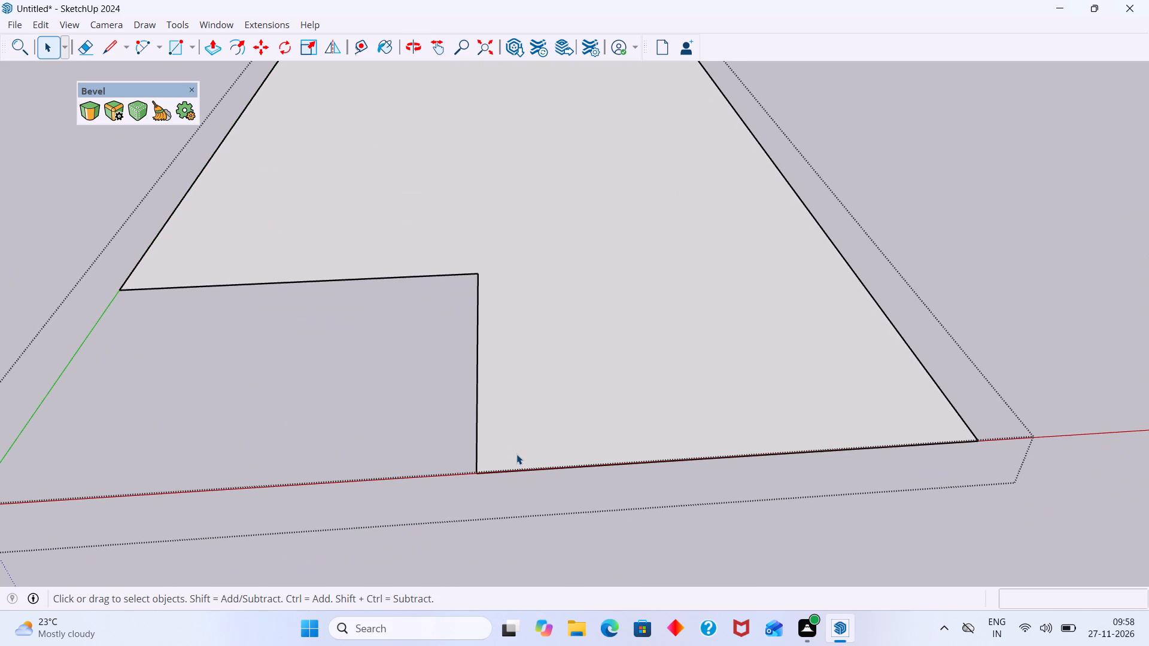
drag(517, 434, 522, 434)
double_click(523, 433)
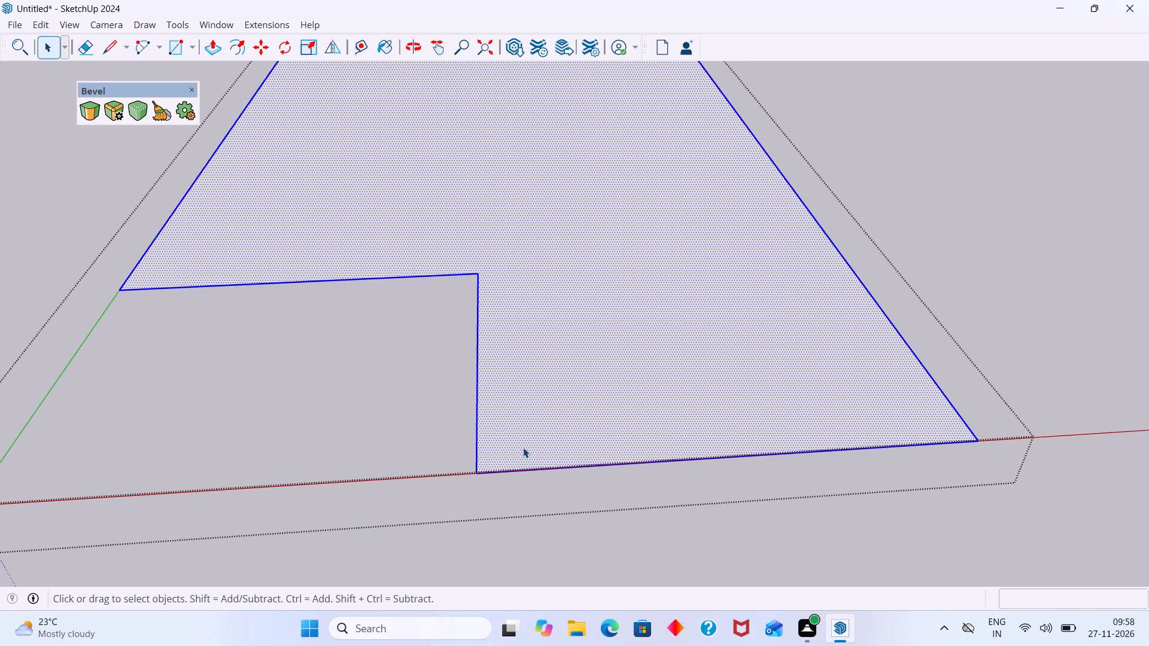
key(a)
click(478, 431)
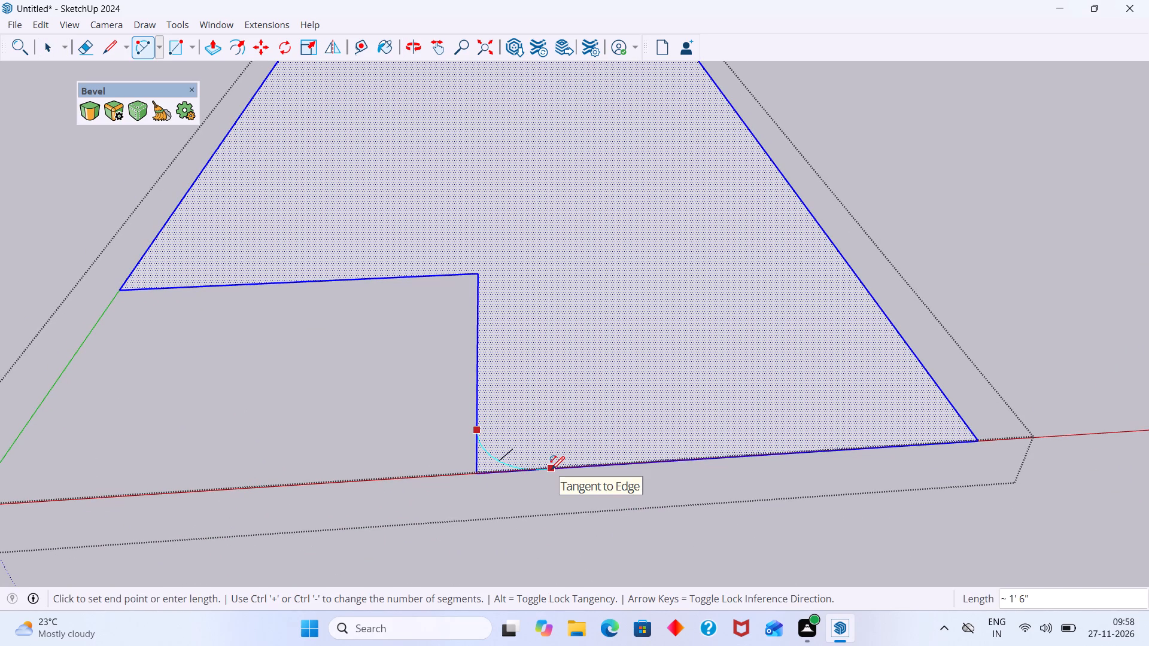
key(Escape)
click(477, 403)
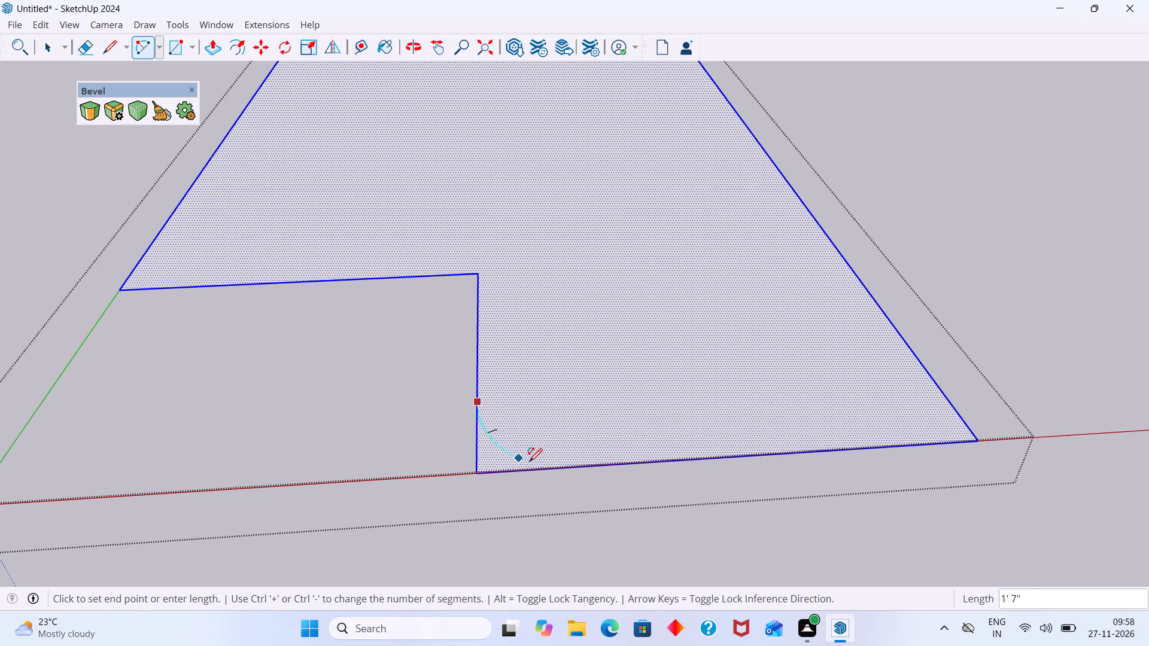
double_click(561, 468)
key(space)
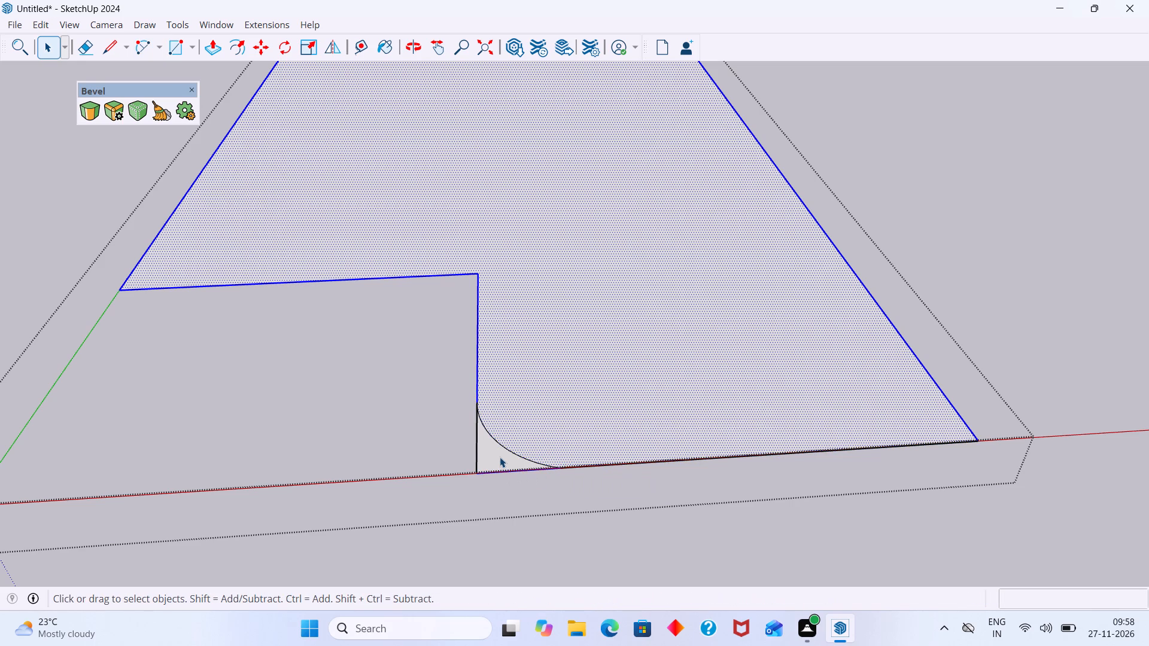
Delete the leftover corner face and its two edge pieces outside the new arc.
click(500, 457)
key(Delete)
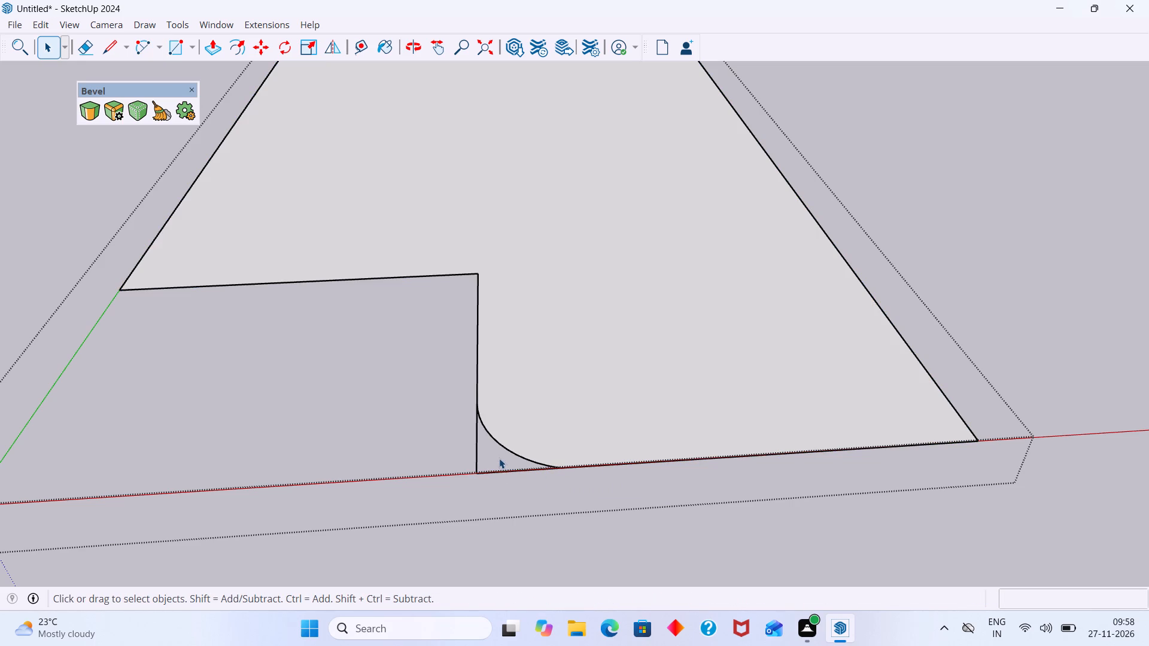
key(e)
drag(499, 480, 479, 465)
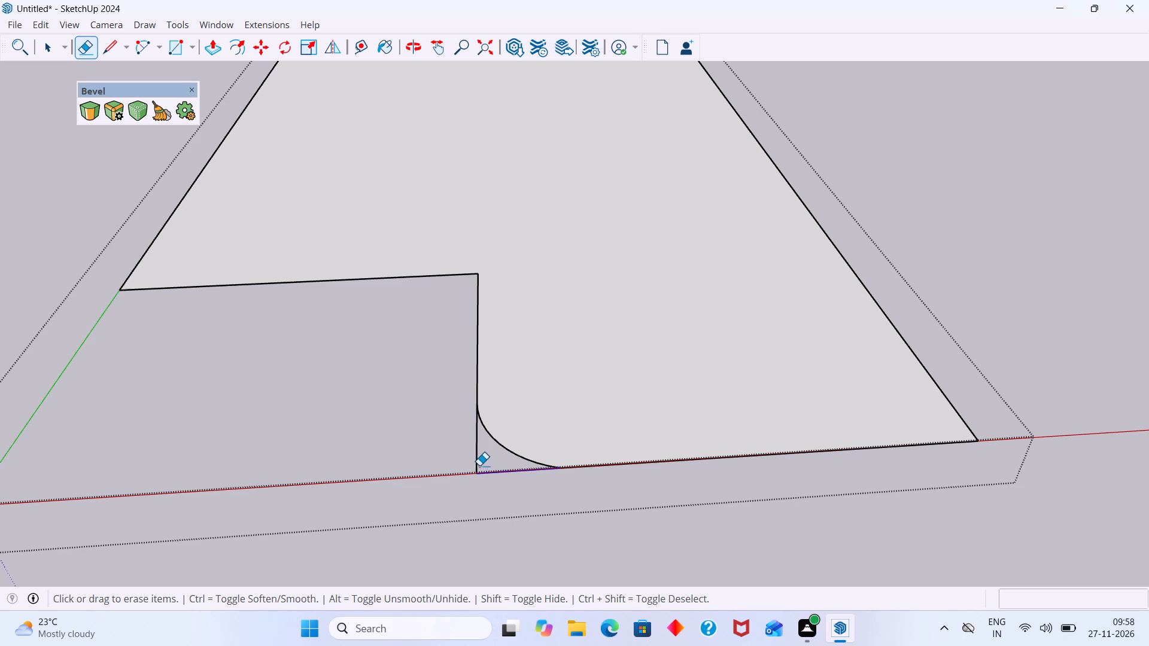
drag(479, 465, 470, 462)
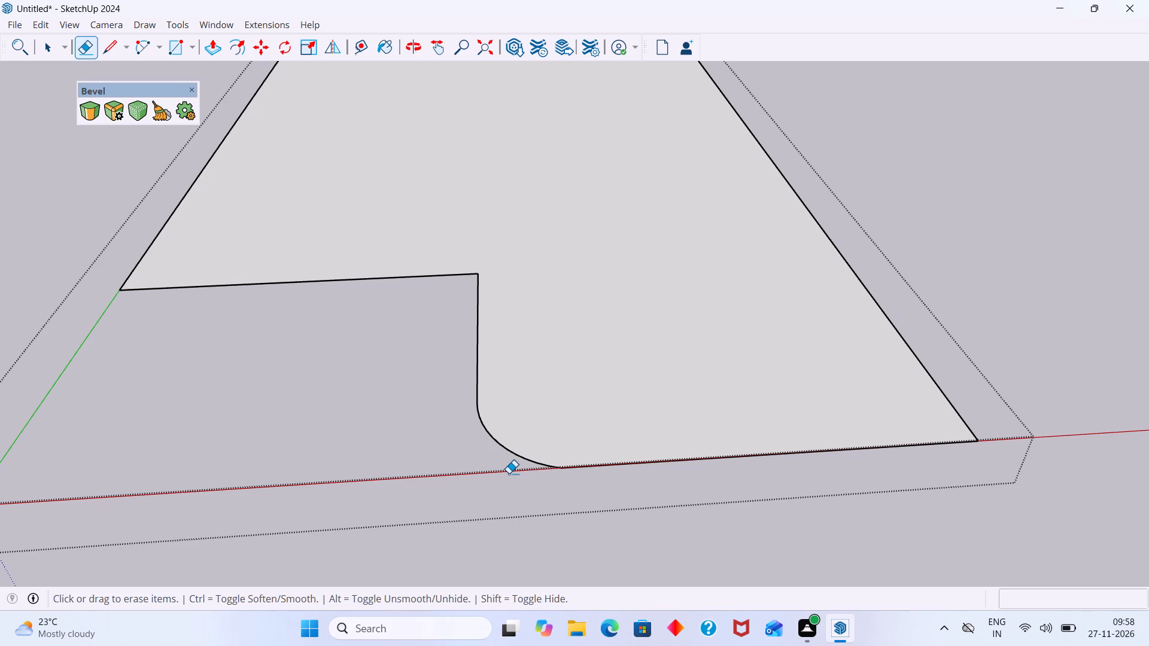
key(space)
Offset the notched ground outline with its enlarged rounded corner 9" inward to form the wall ring.
scroll(512, 470, down, 18)
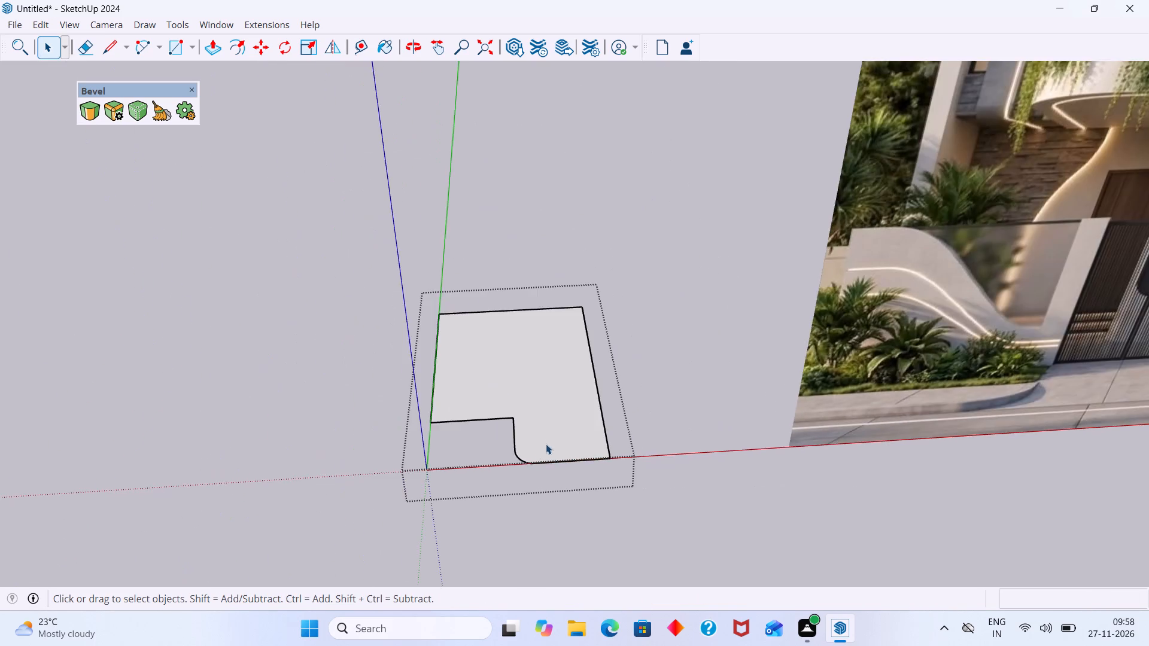
scroll(548, 433, up, 4)
click(549, 428)
double_click(546, 427)
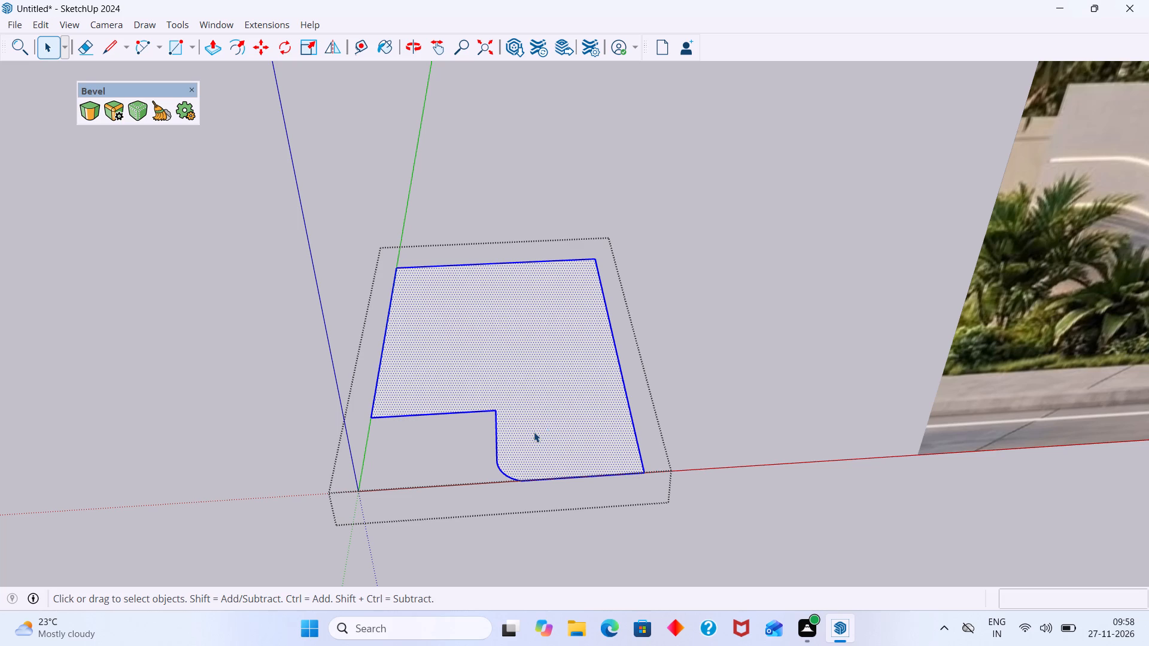
key(f)
click(494, 449)
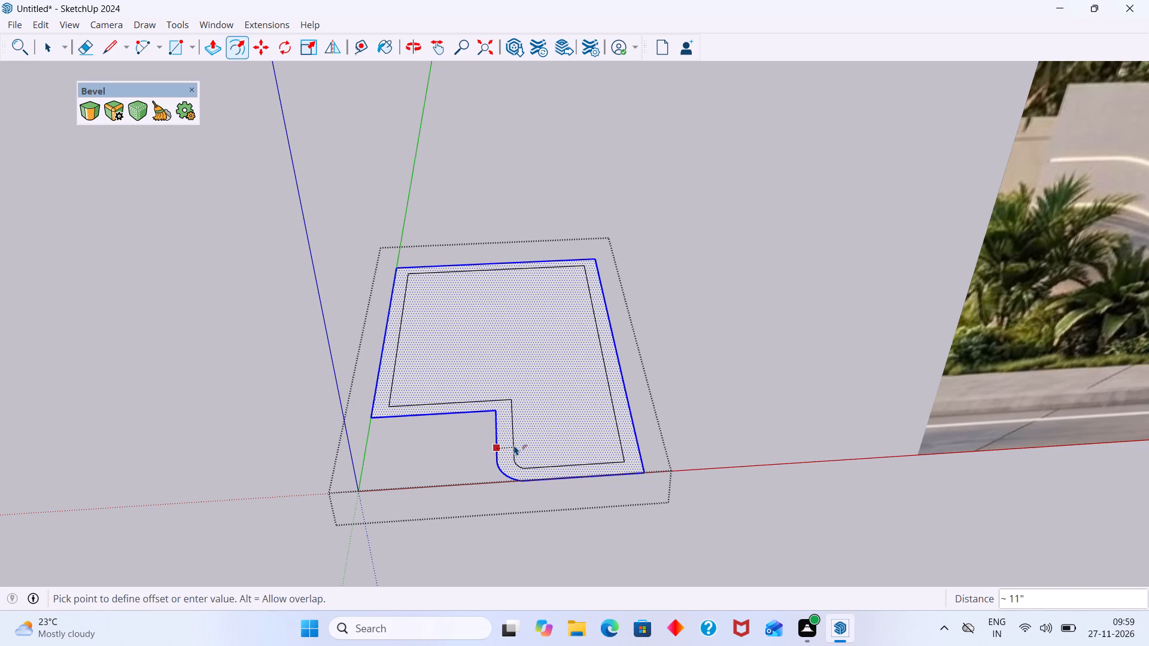
text(9")
key(Return)
key(space)
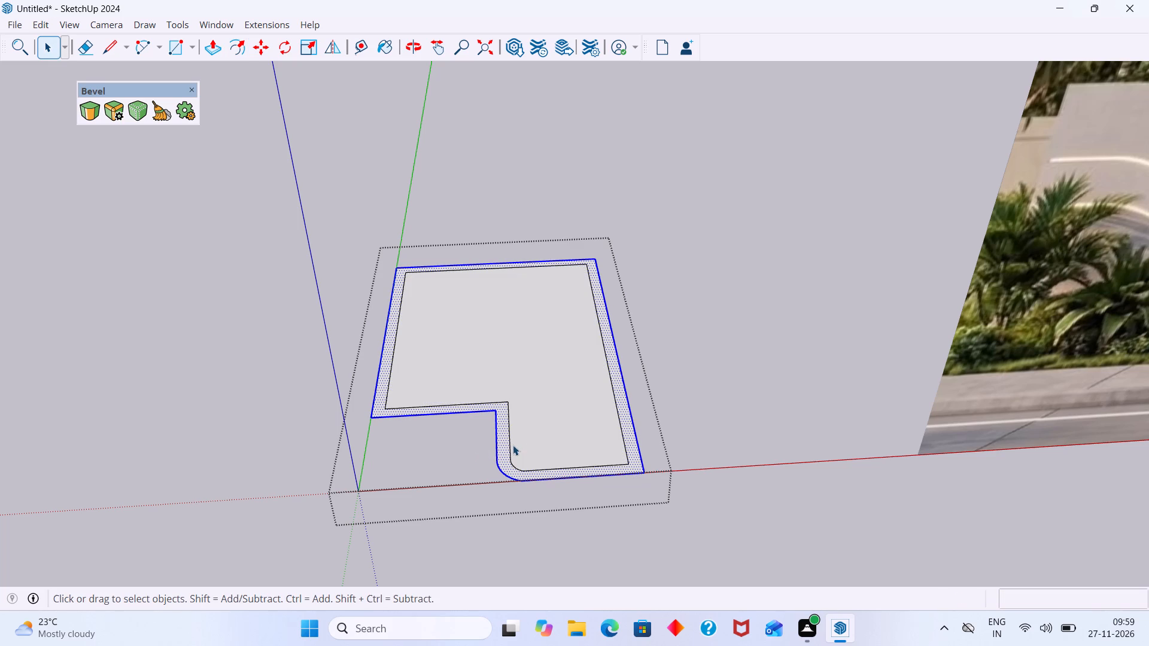
click(692, 339)
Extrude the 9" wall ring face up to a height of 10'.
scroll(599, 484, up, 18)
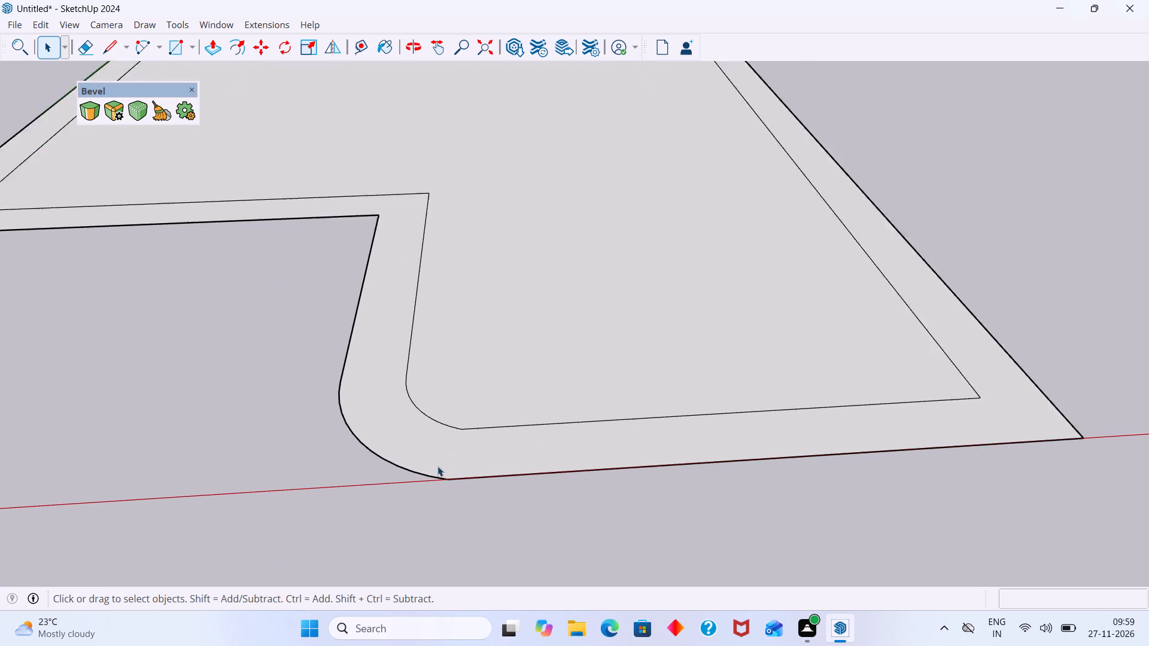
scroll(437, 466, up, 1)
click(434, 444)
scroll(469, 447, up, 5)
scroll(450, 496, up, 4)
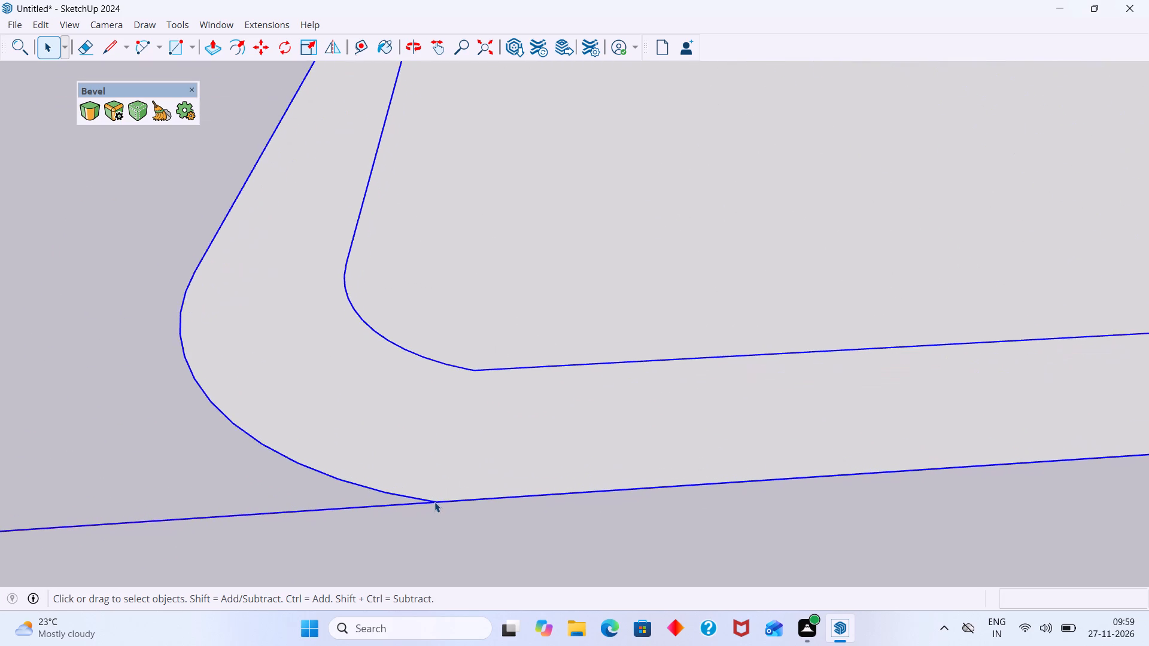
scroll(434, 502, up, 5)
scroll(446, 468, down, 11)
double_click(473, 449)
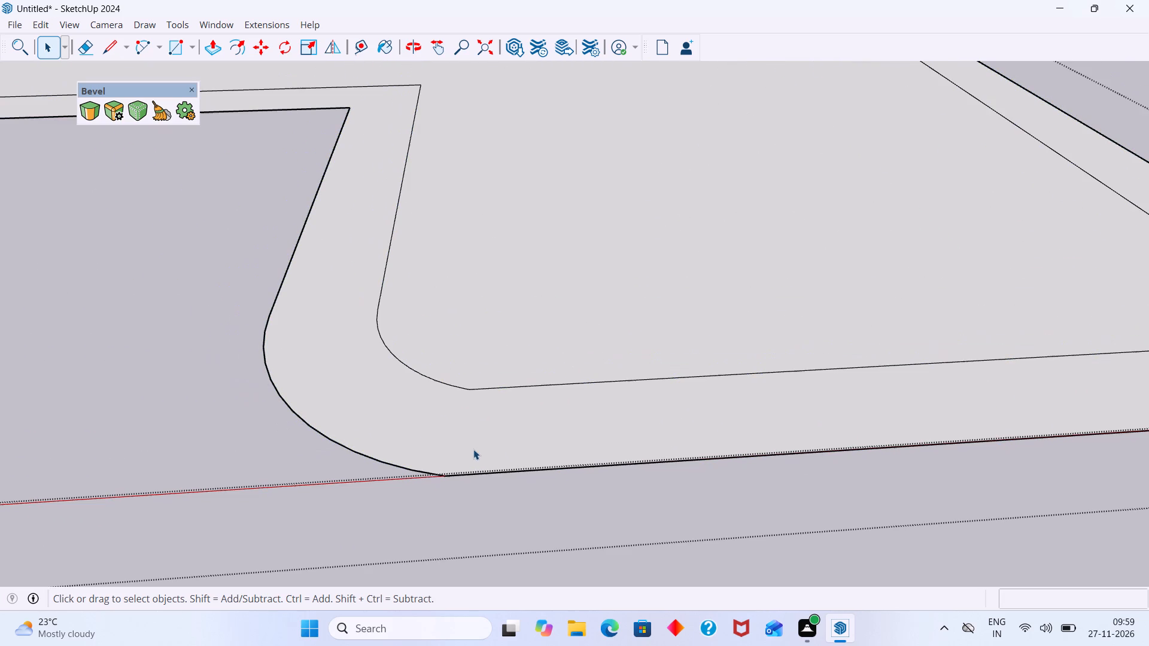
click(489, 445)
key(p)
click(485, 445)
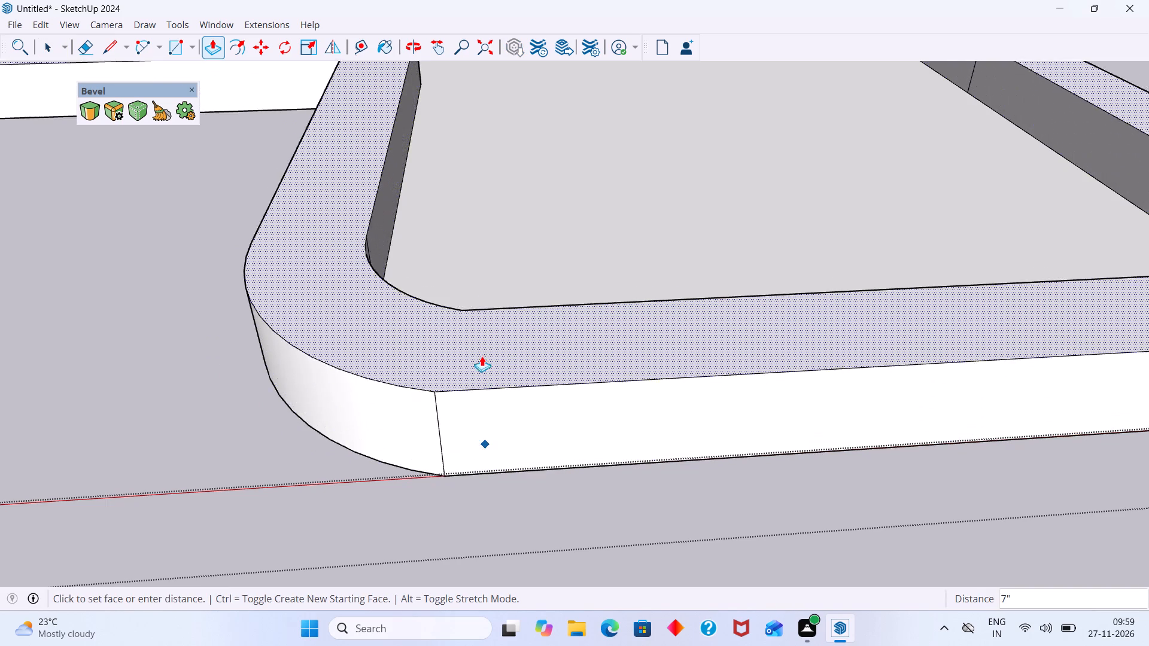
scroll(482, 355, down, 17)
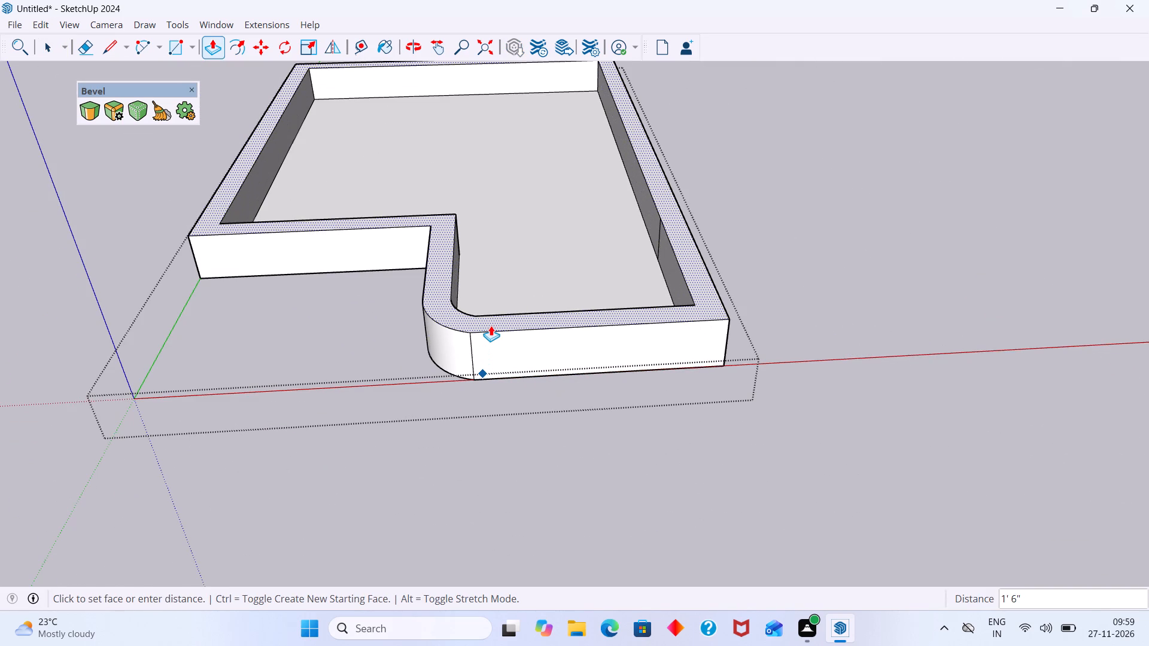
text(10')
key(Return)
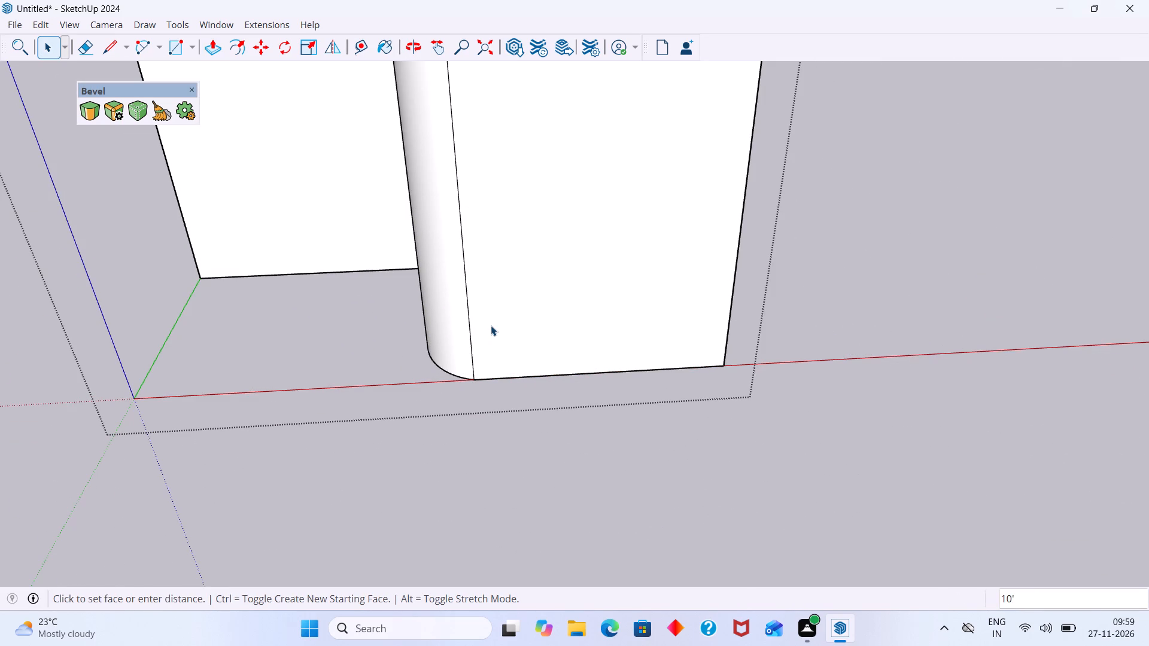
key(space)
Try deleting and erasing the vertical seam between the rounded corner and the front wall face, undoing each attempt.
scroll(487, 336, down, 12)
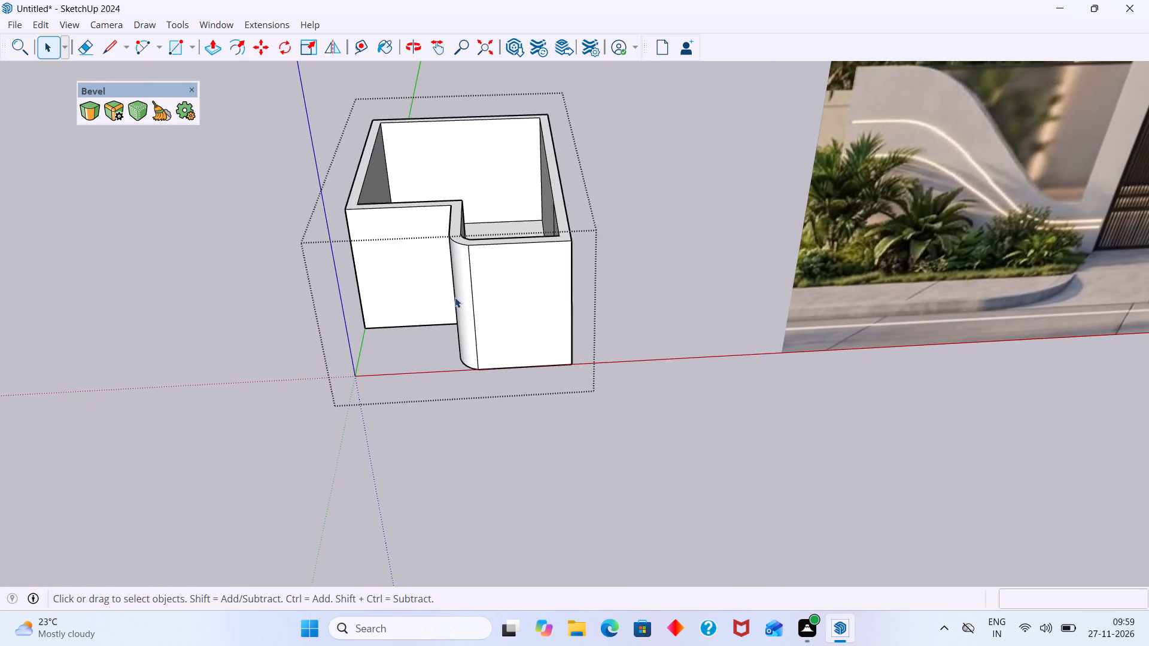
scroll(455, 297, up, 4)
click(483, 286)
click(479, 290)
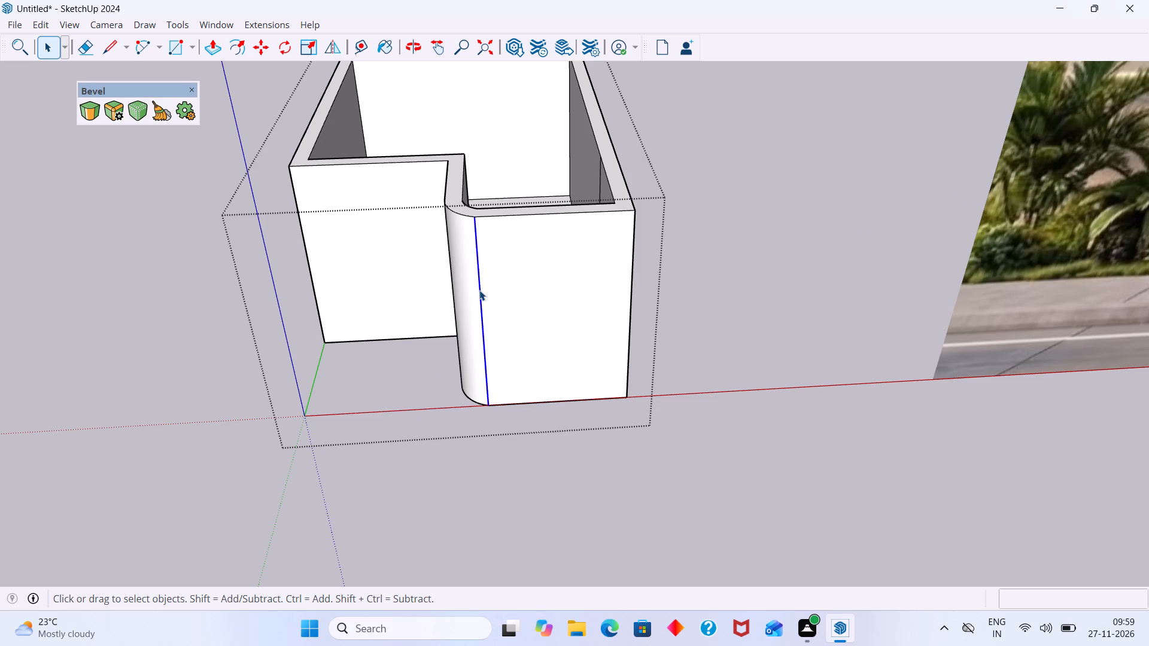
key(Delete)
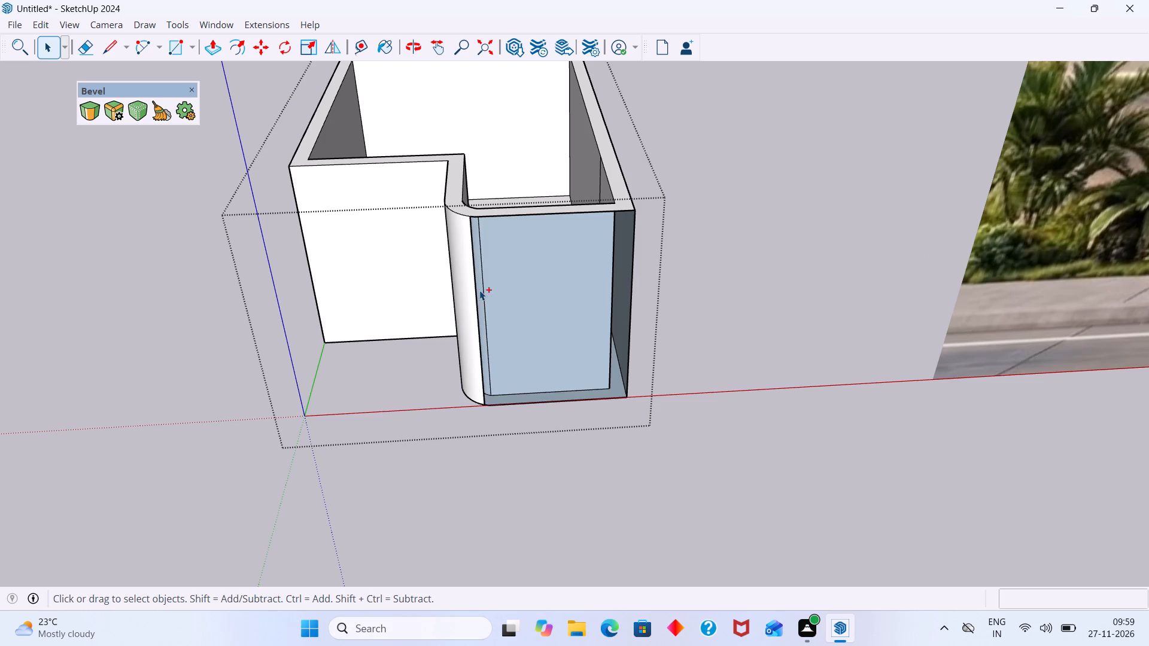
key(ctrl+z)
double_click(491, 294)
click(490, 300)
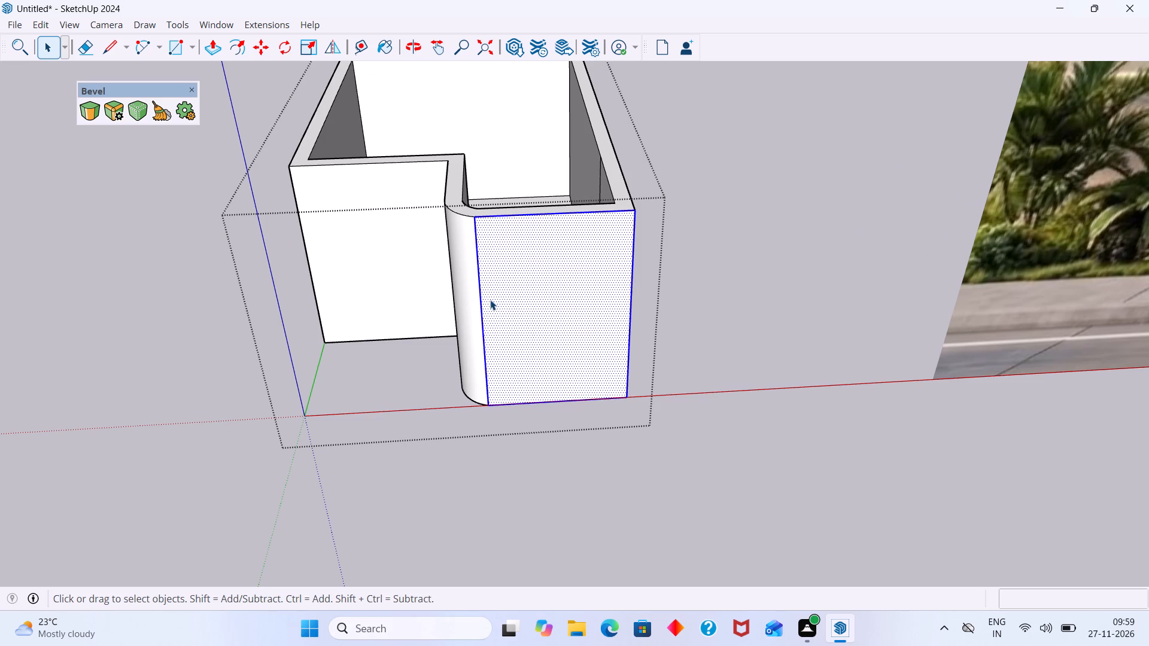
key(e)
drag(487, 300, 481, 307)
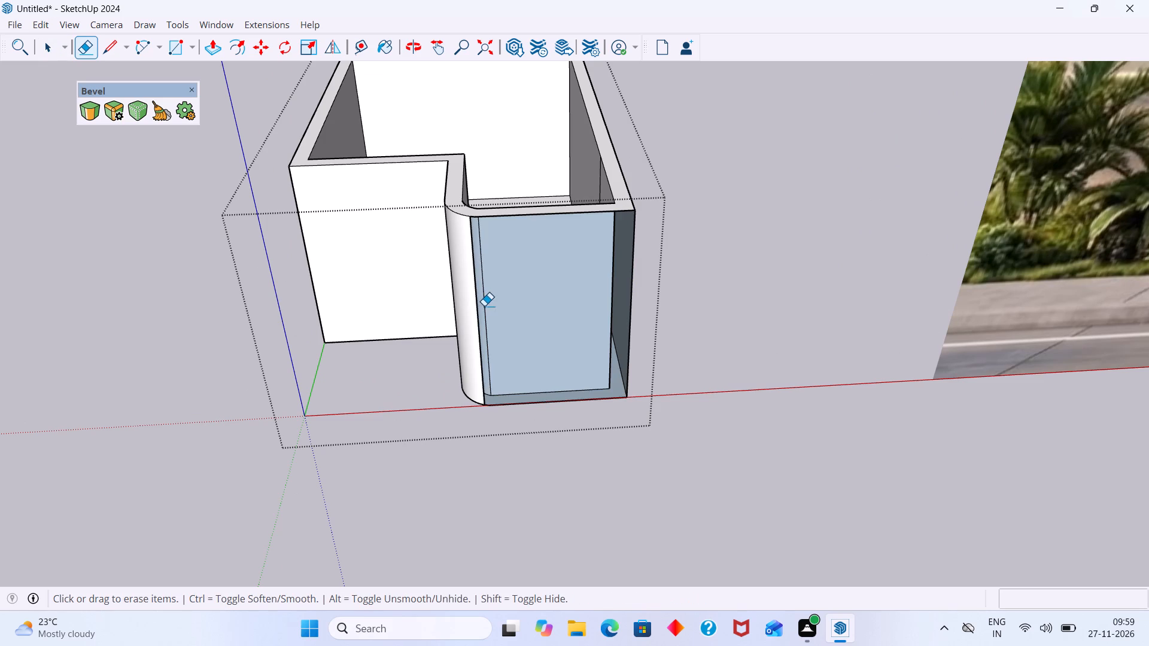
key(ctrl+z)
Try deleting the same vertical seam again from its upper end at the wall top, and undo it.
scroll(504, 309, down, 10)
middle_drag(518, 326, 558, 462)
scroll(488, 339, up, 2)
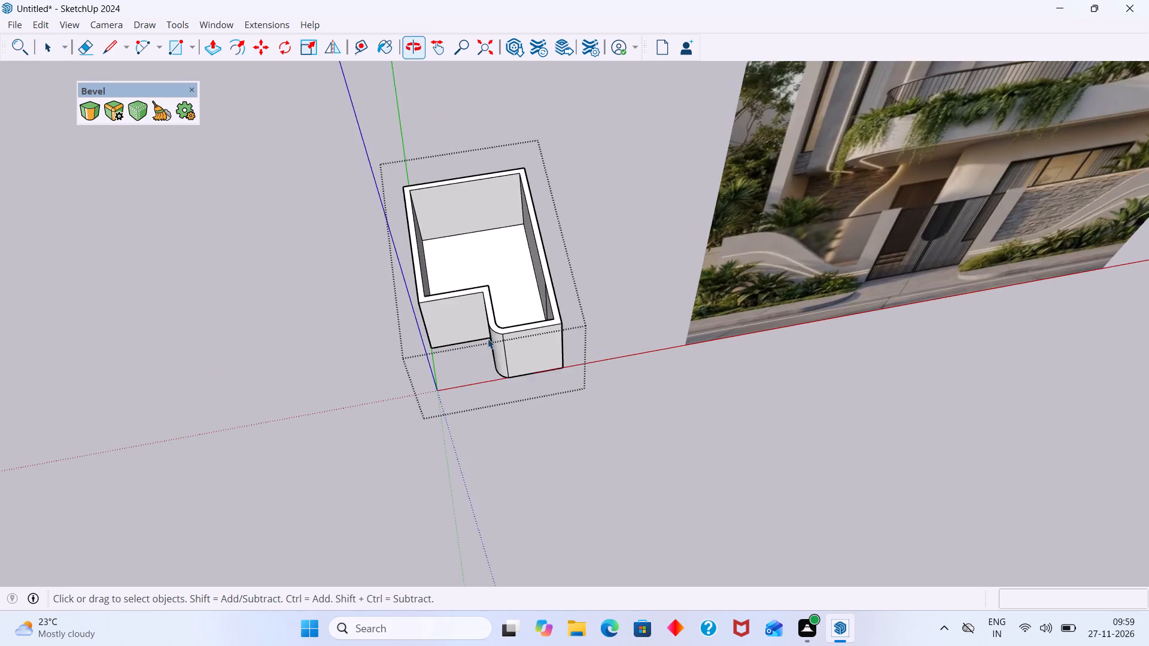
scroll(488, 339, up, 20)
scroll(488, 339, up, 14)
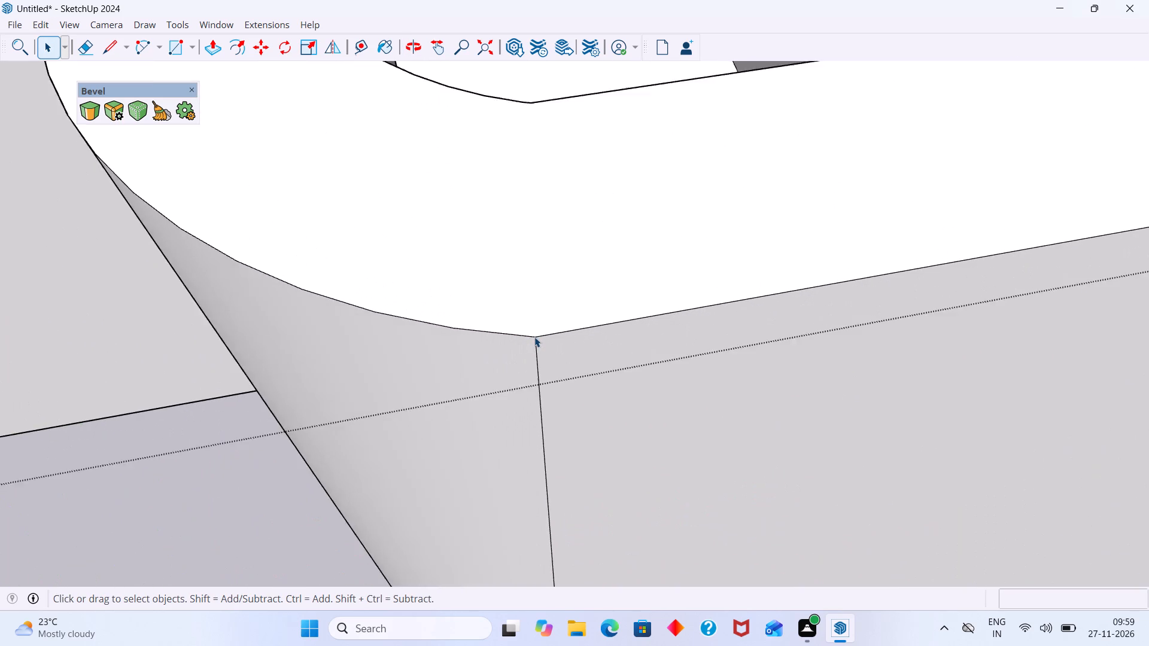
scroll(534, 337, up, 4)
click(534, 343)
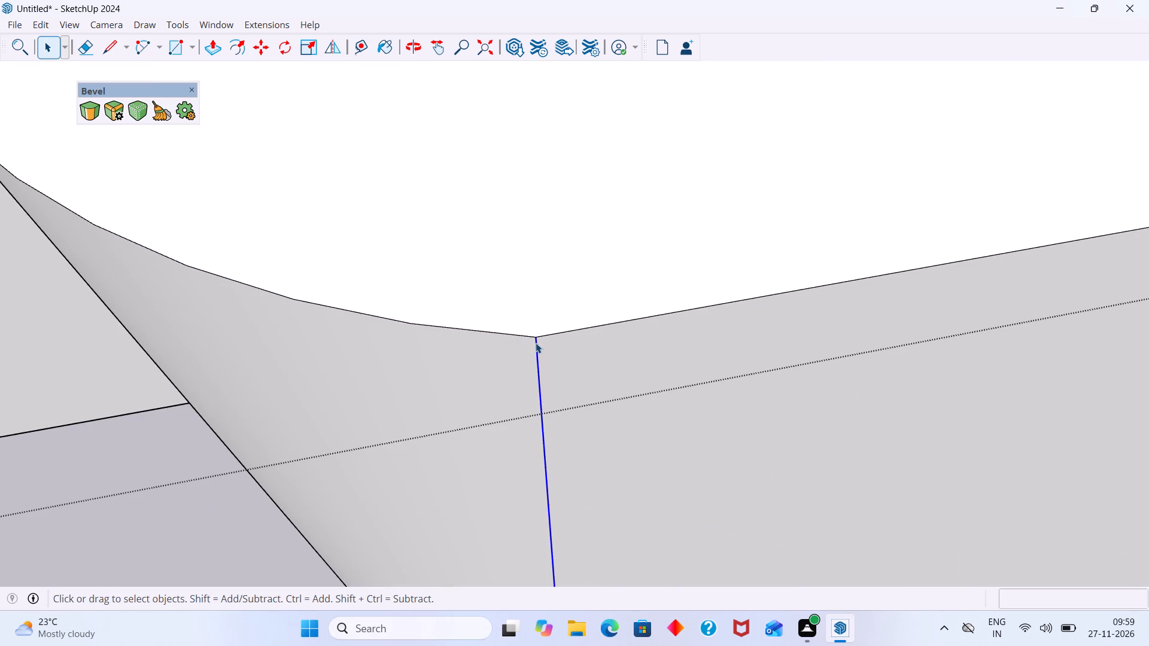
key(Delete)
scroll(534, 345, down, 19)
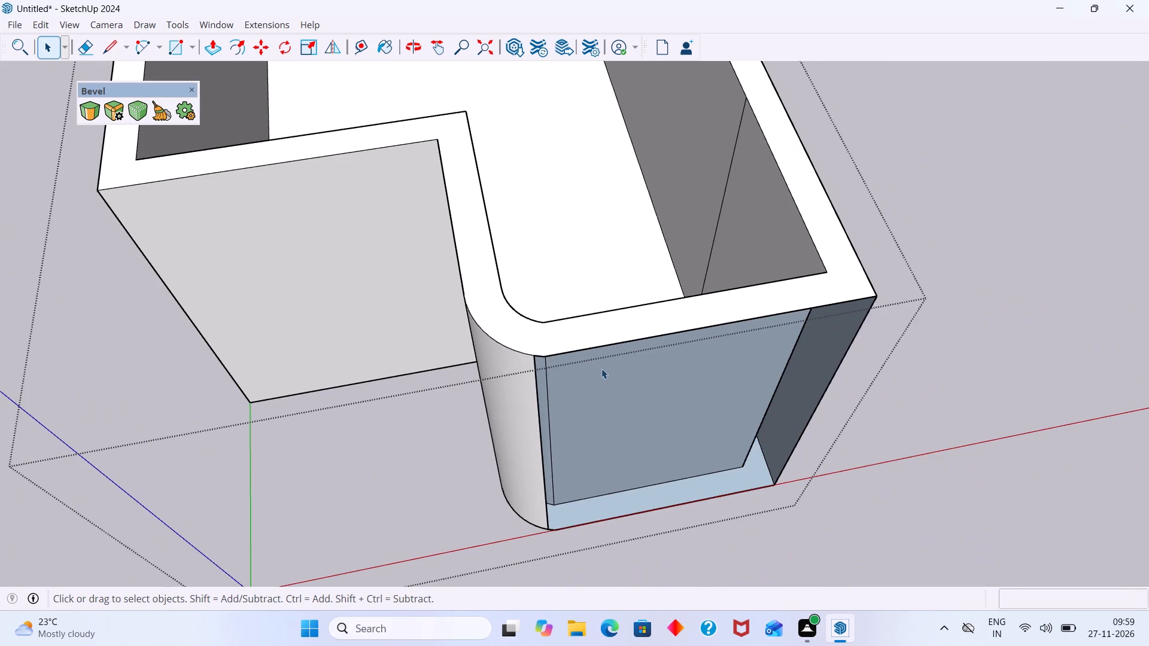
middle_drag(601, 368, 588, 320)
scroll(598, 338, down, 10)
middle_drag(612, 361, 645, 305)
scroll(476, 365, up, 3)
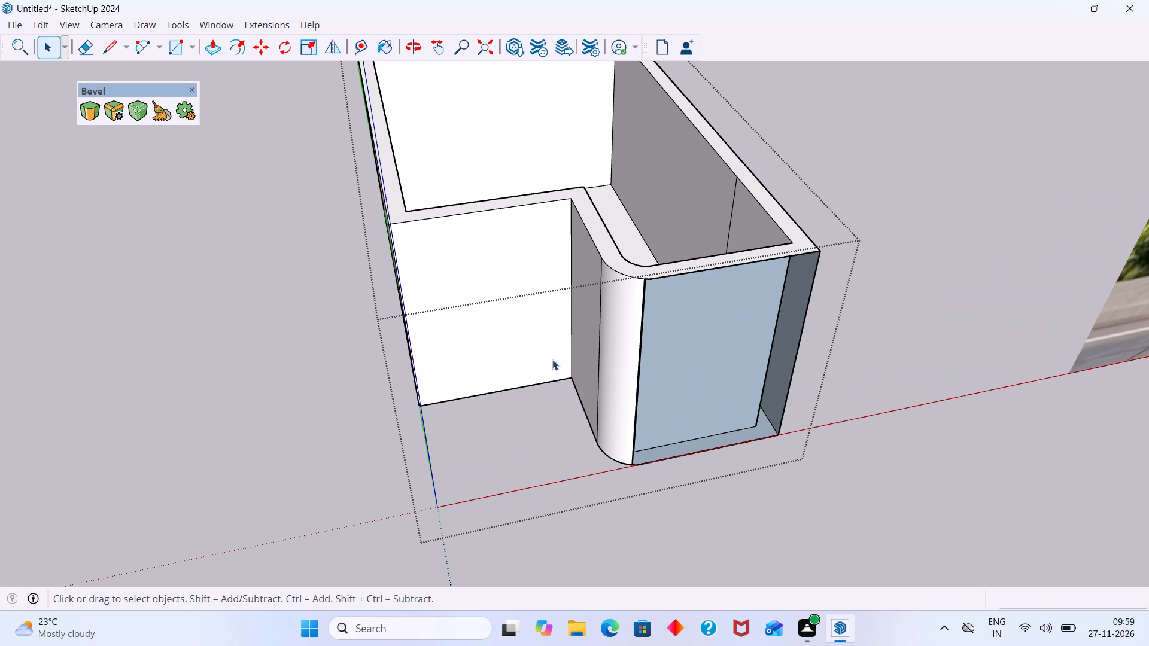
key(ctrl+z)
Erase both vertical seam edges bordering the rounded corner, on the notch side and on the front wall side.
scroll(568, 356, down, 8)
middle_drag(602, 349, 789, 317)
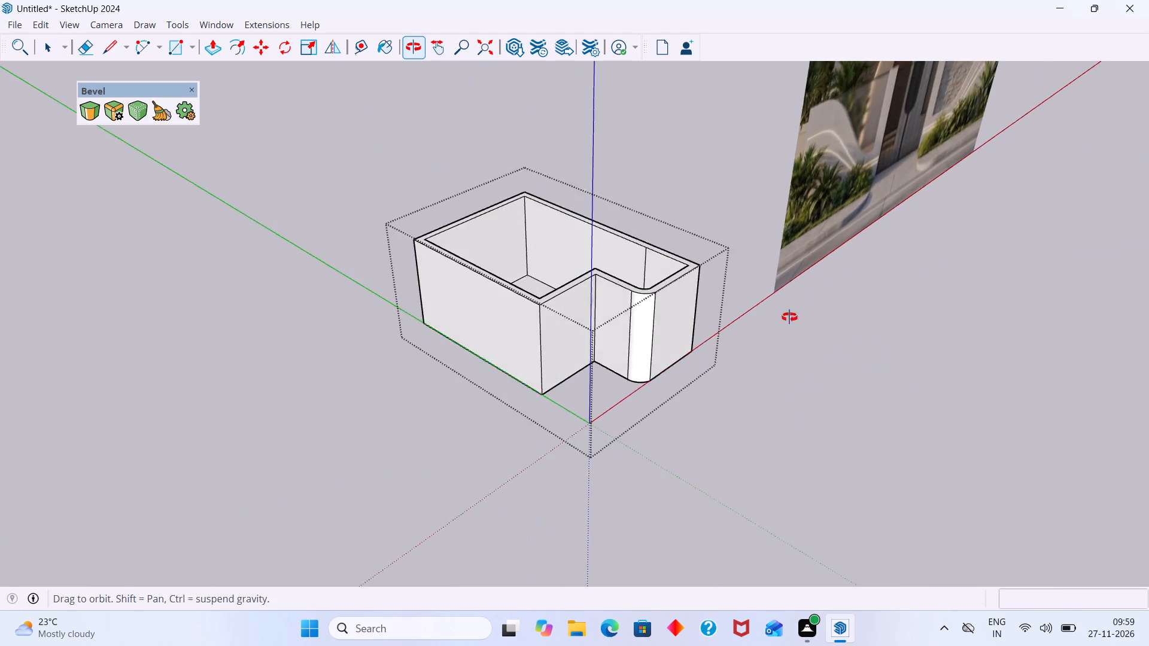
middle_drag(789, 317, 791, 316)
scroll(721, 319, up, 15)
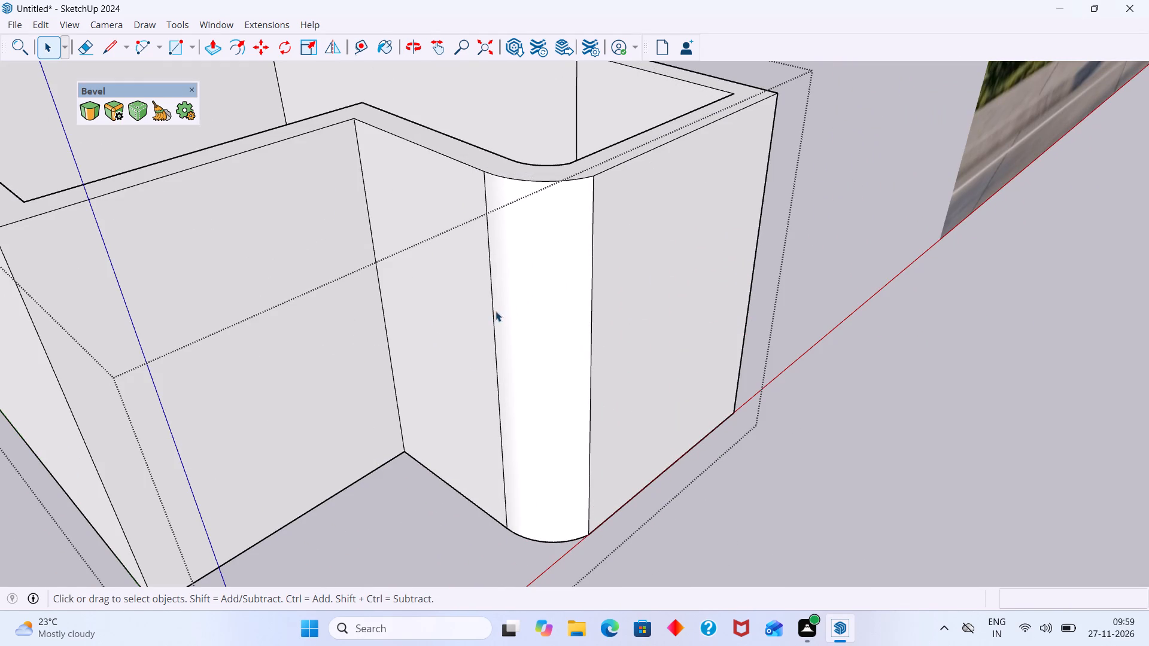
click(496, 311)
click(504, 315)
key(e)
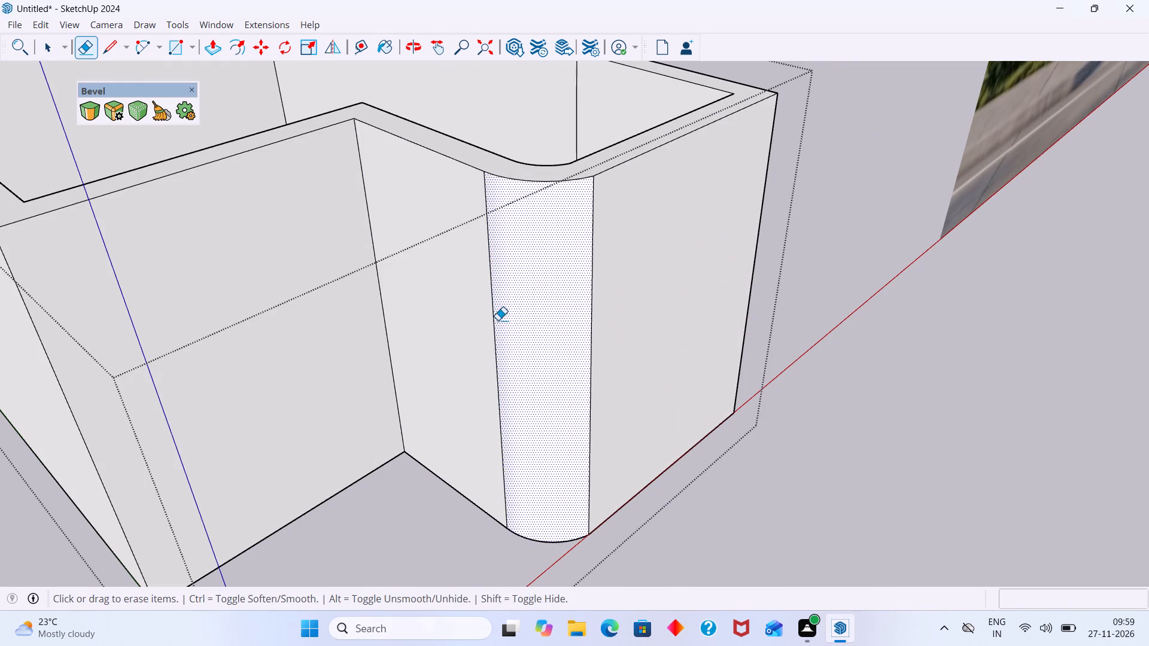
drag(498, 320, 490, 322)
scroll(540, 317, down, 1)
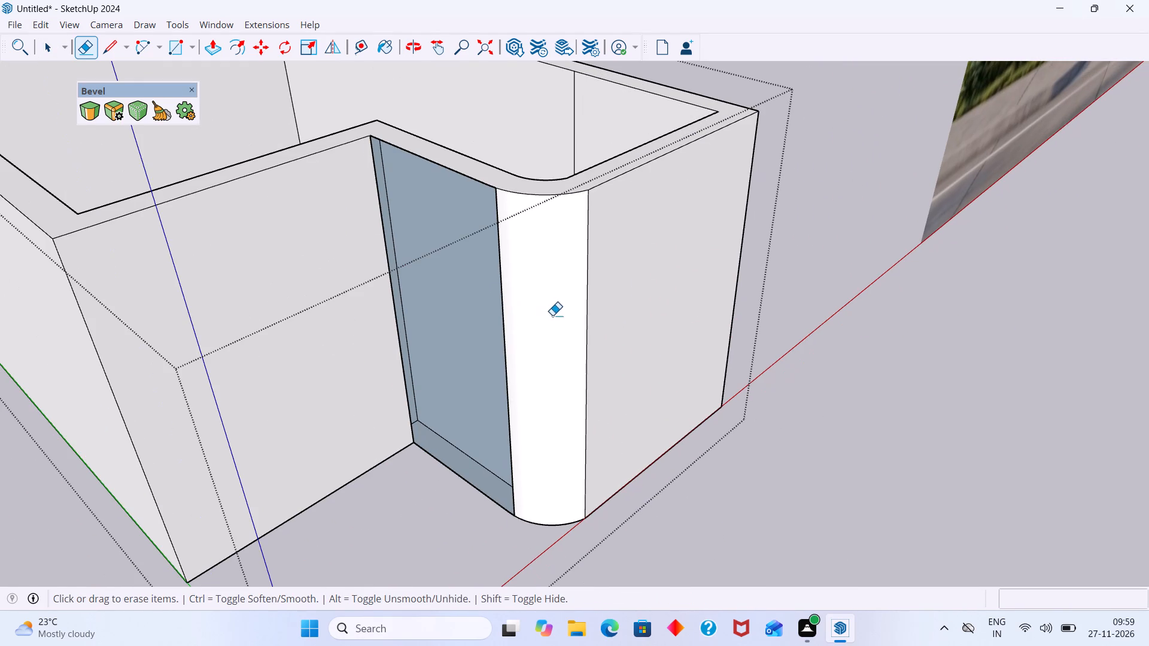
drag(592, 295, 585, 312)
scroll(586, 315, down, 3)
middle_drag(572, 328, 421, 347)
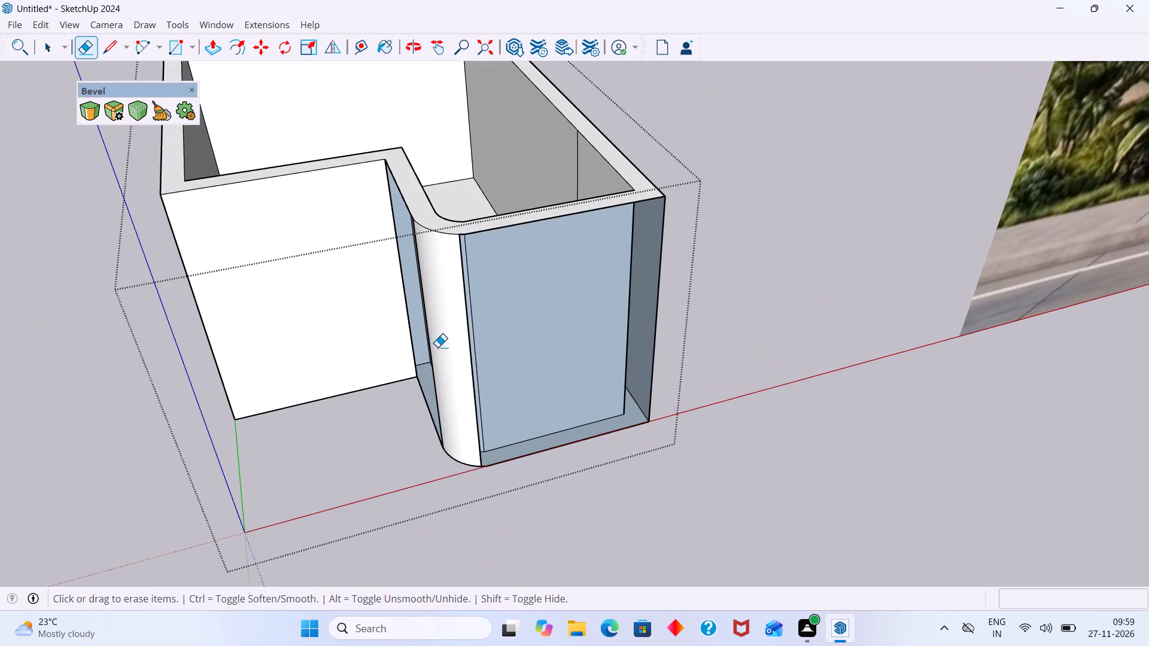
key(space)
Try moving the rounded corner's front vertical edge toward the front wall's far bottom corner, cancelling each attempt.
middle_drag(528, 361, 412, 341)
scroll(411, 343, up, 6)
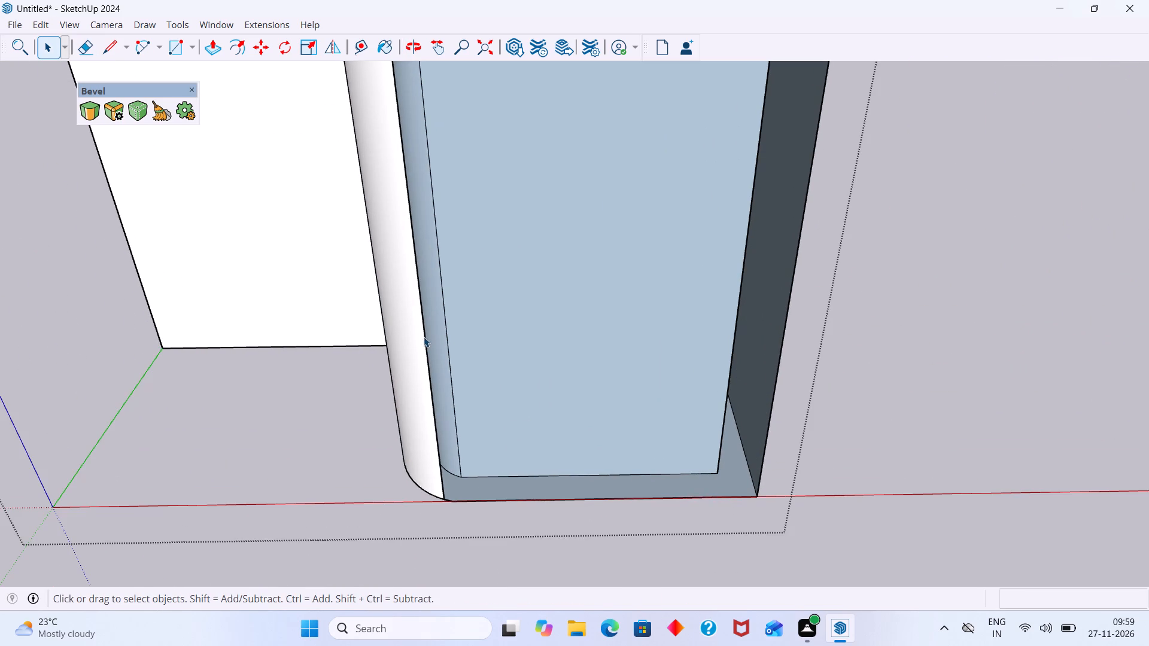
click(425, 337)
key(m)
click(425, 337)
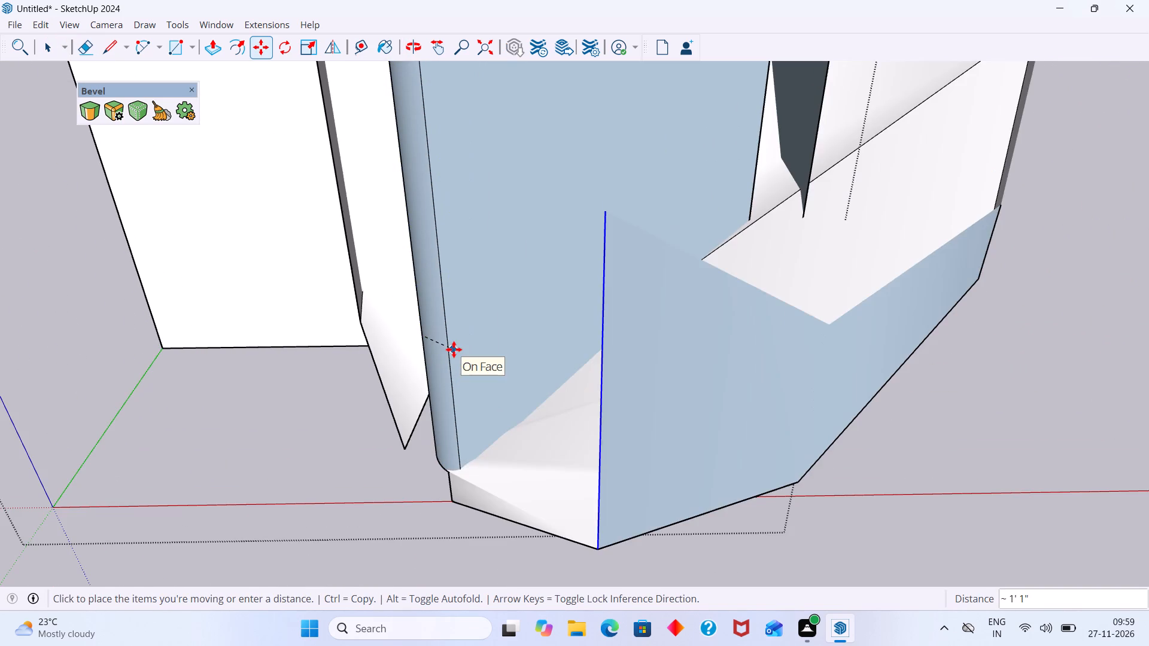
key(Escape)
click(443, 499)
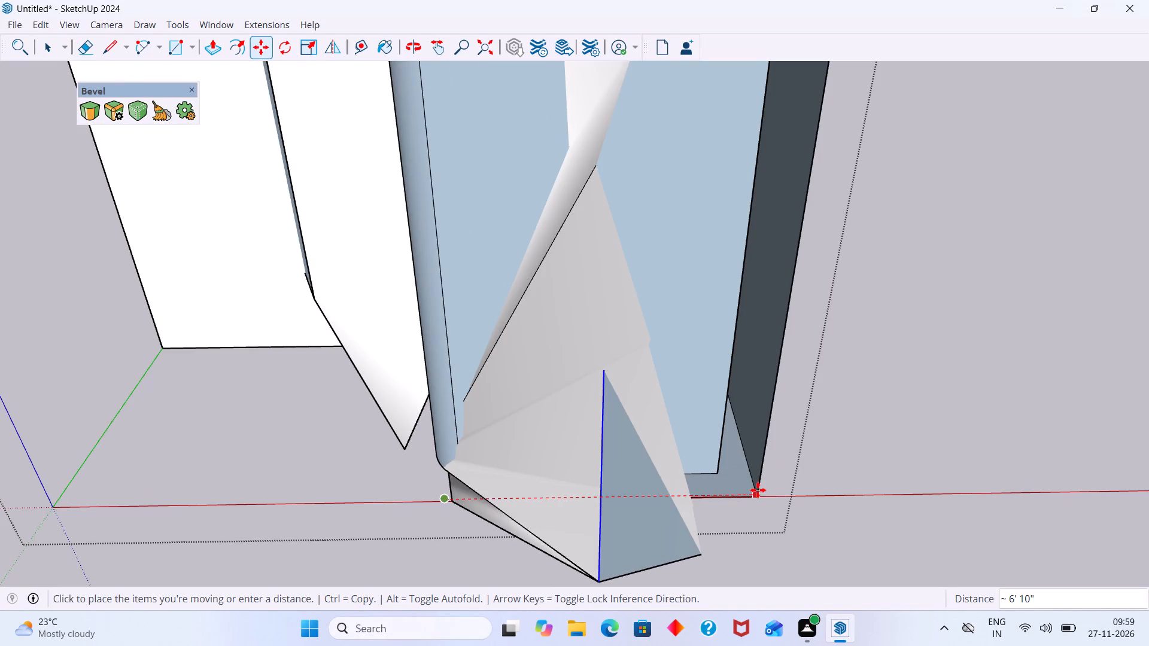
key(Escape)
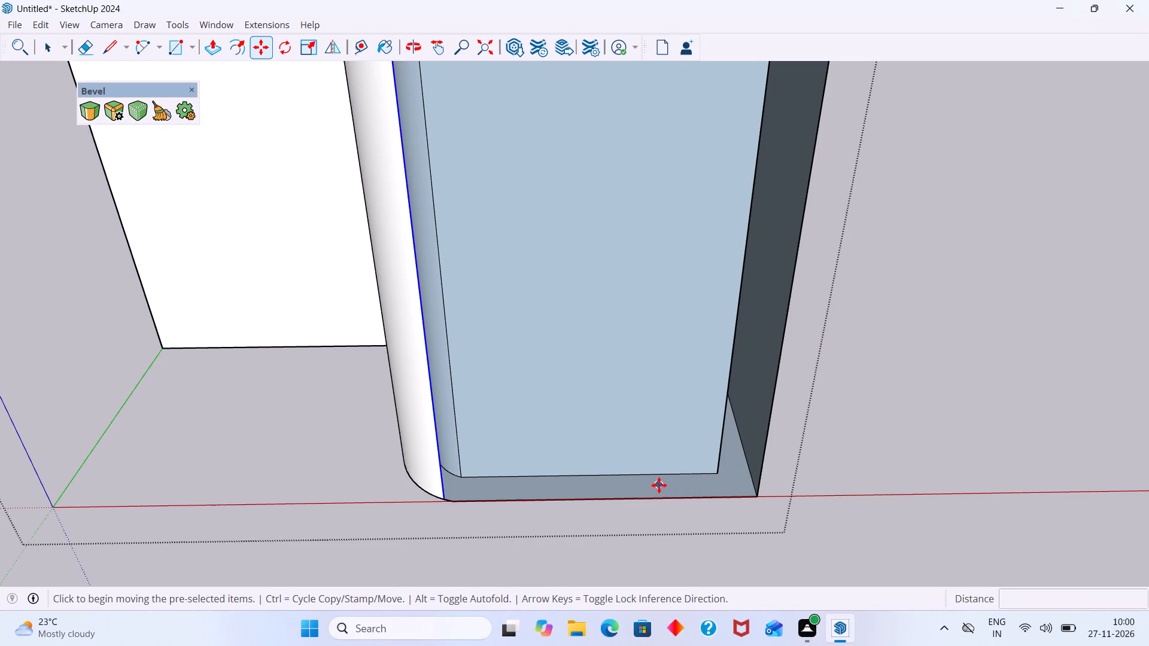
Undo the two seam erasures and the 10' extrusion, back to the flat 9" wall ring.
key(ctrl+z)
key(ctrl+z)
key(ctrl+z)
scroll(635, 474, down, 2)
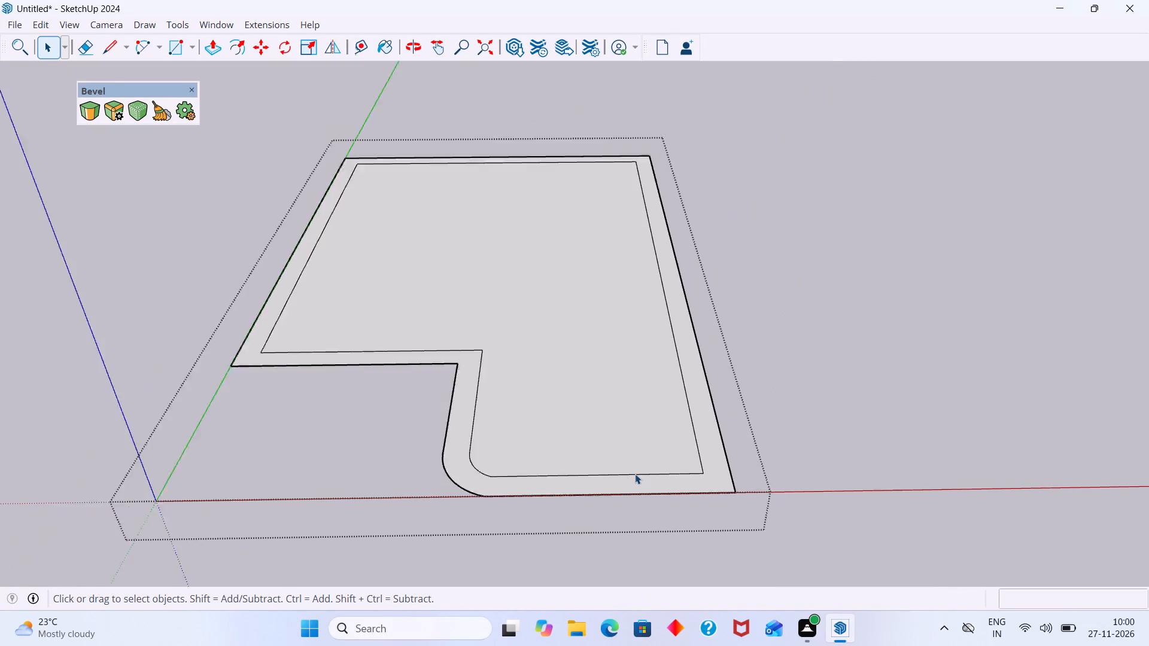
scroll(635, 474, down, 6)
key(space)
Inspect the inner offset arc at the rounded notch corner and check its segments and length in Entity Info.
scroll(551, 489, up, 6)
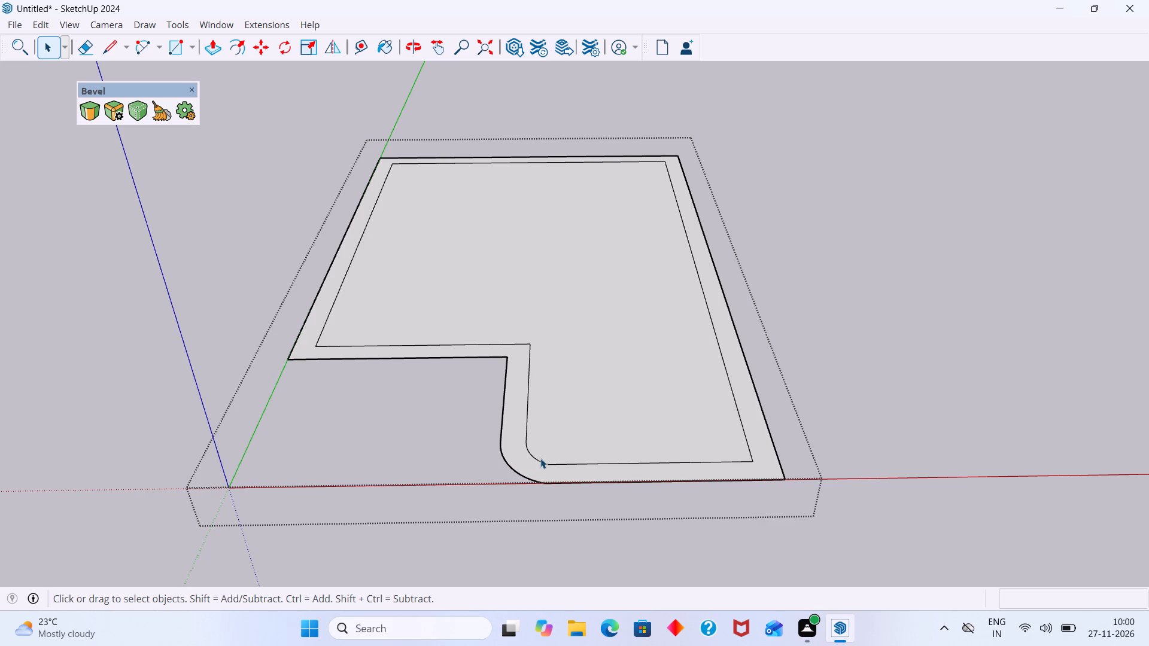
scroll(540, 458, up, 20)
scroll(540, 458, up, 1)
scroll(579, 489, down, 1)
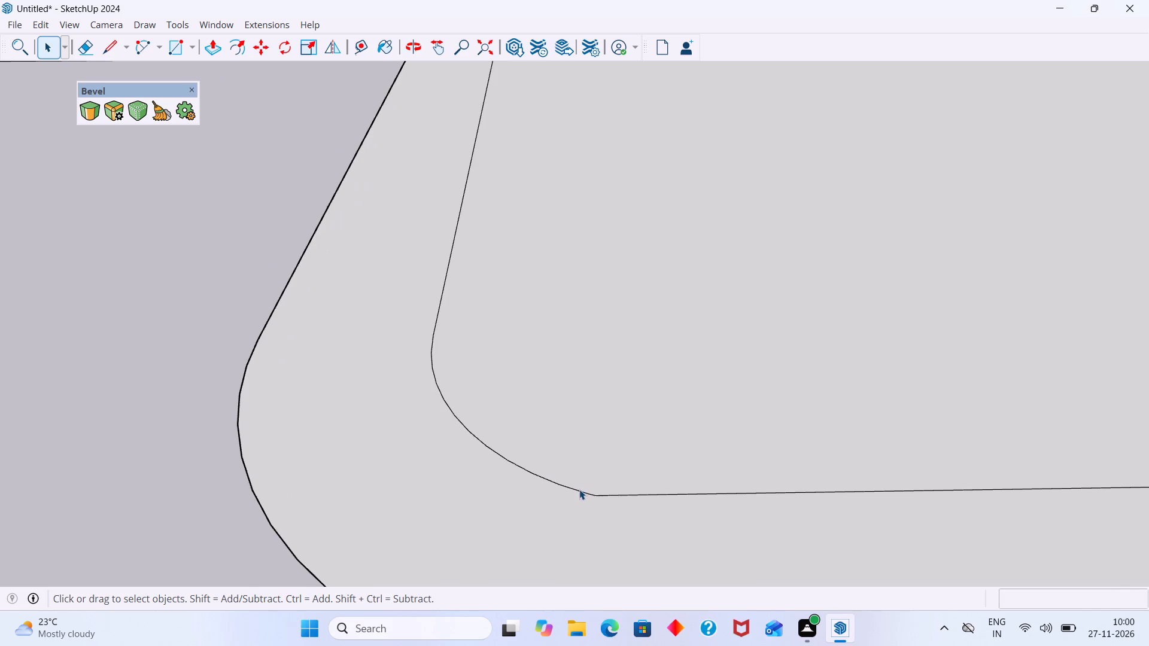
scroll(579, 489, up, 20)
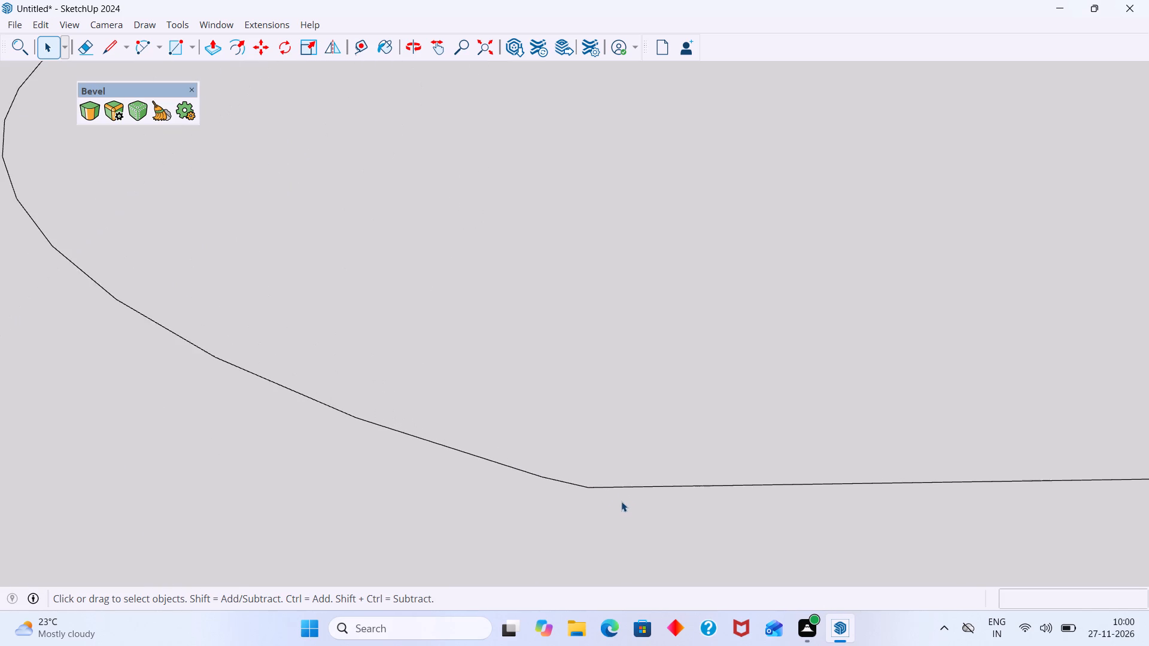
scroll(580, 483, down, 14)
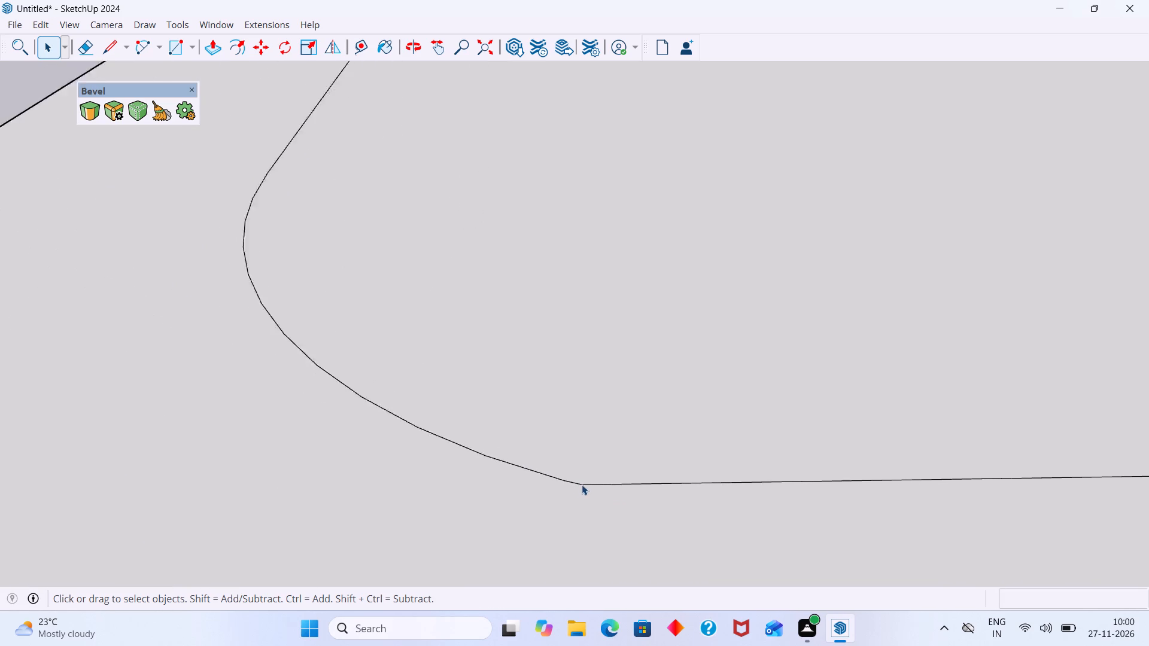
scroll(582, 484, down, 1)
click(572, 482)
right_click(572, 482)
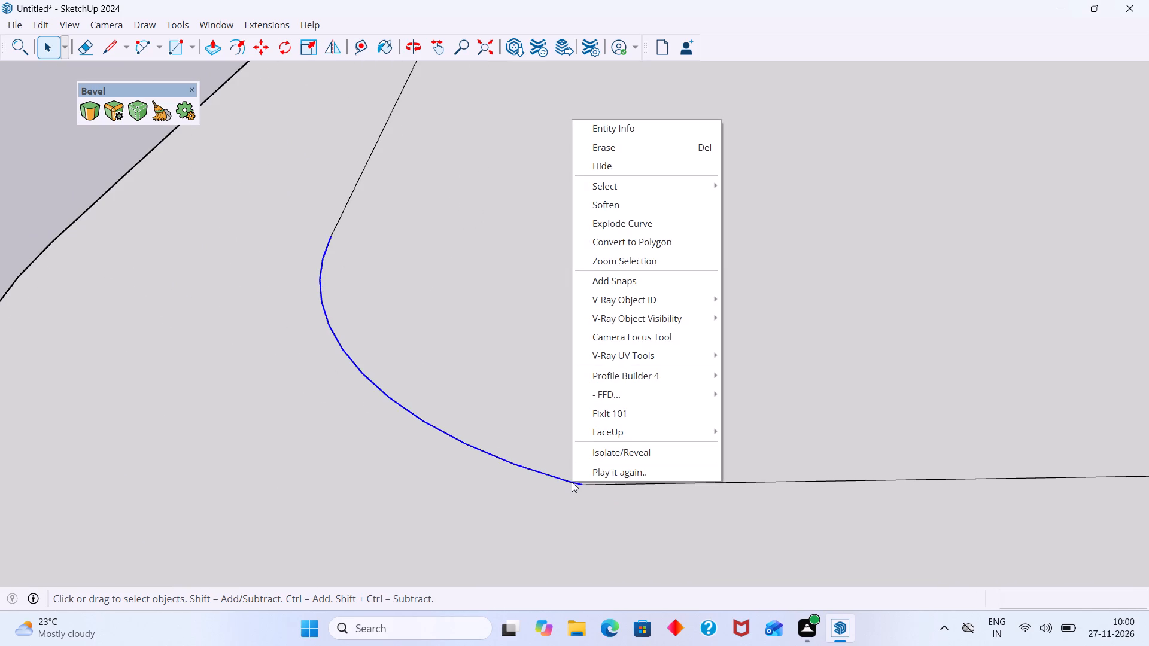
click(625, 122)
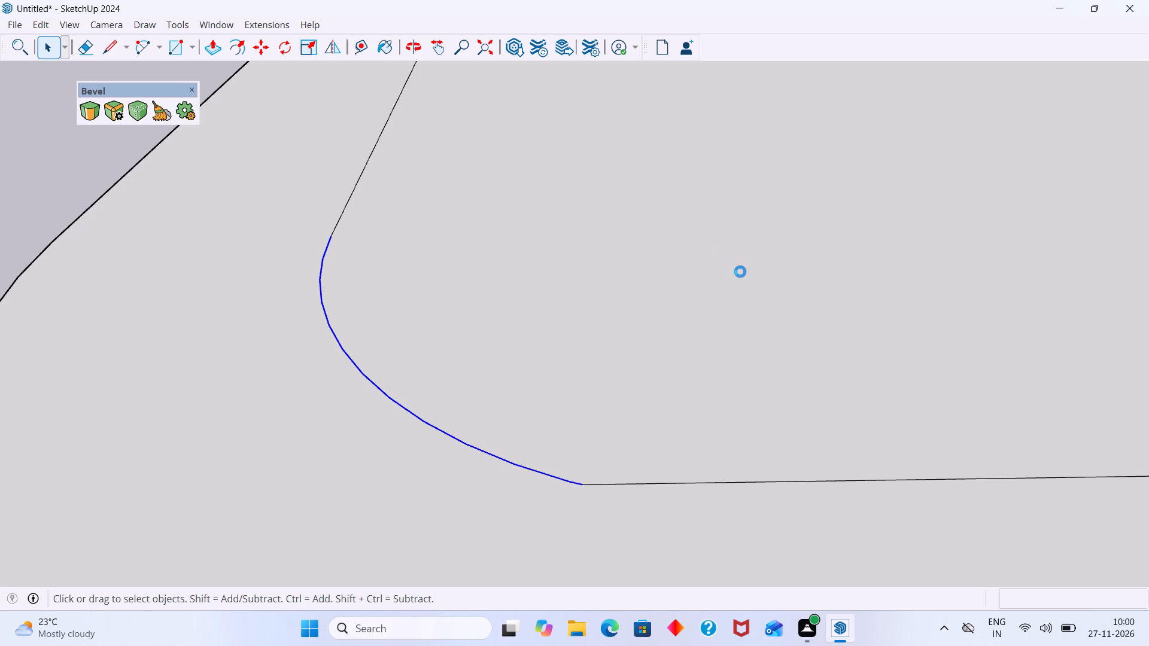
scroll(740, 272, down, 4)
scroll(511, 391, down, 7)
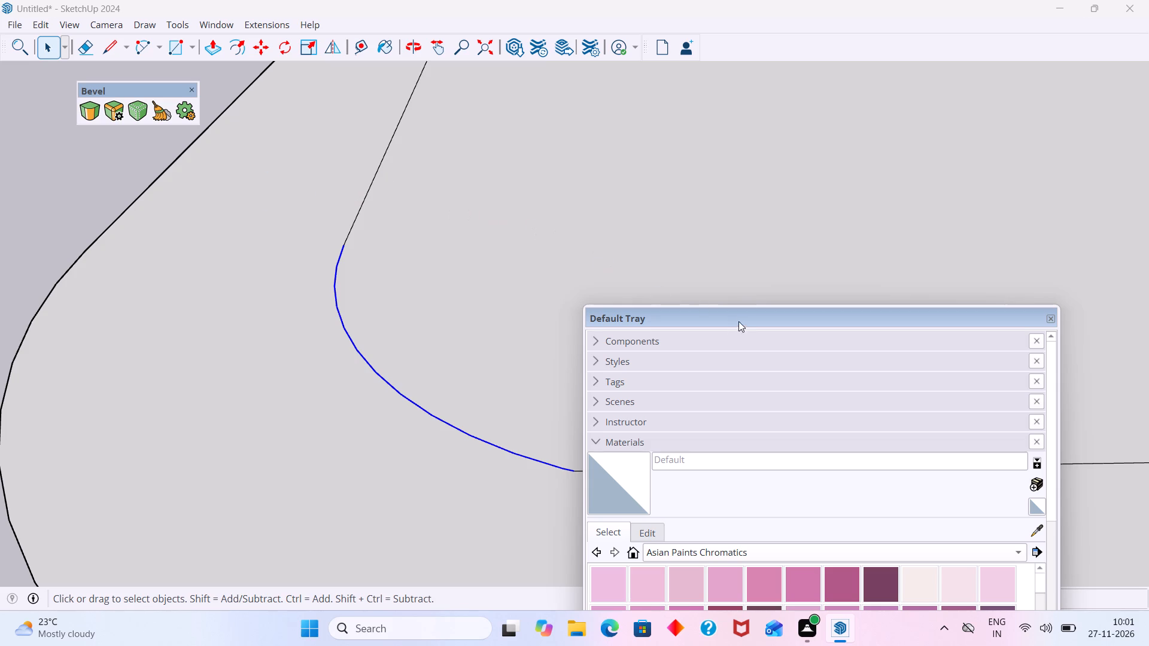
drag(754, 312, 690, 103)
scroll(938, 257, down, 4)
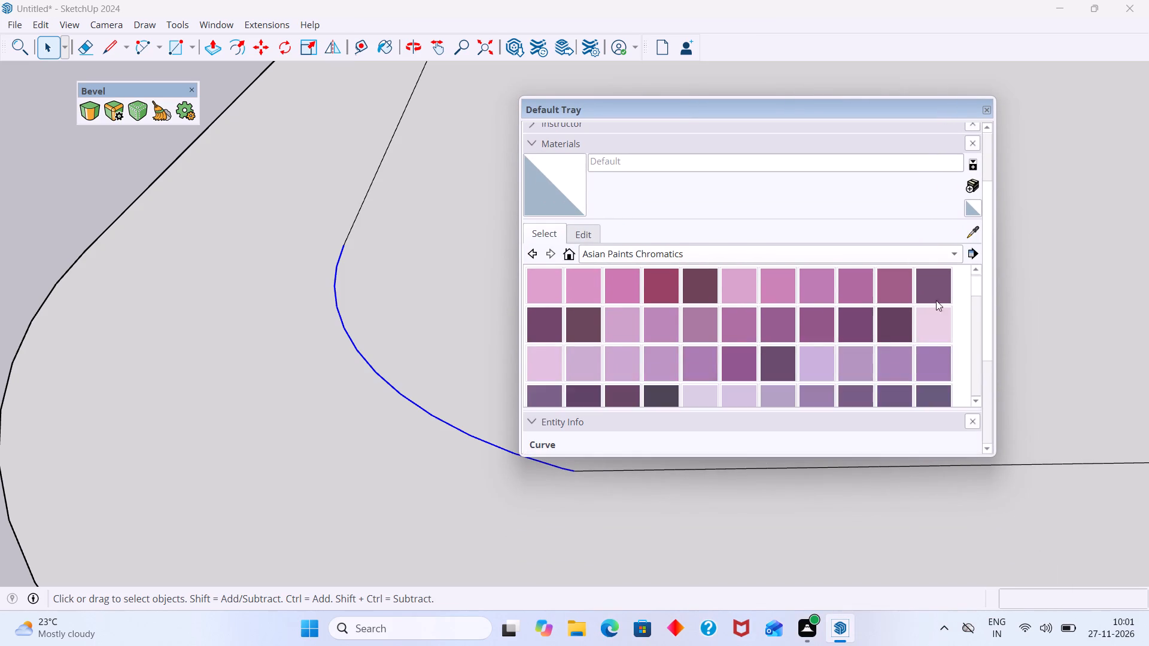
scroll(918, 312, down, 6)
drag(666, 422, 665, 383)
drag(698, 457, 741, 593)
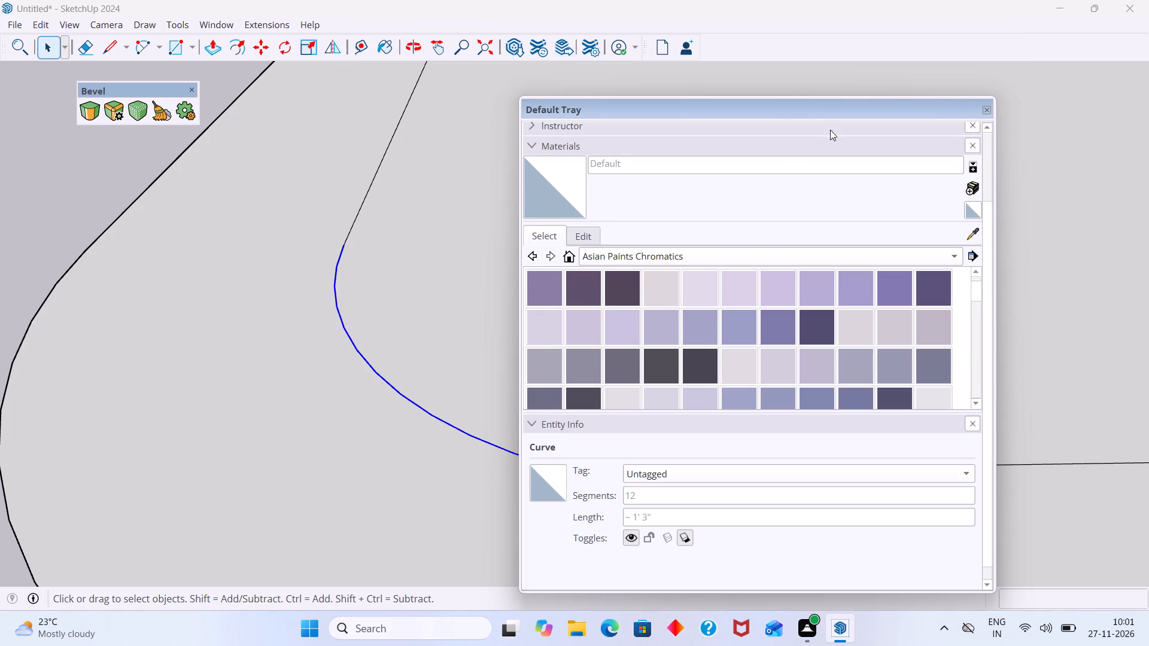
click(989, 112)
Undo the 9" offset and the corner rounding, back to the plain L-shaped floor outline with a sharp notch corner.
scroll(692, 211, down, 10)
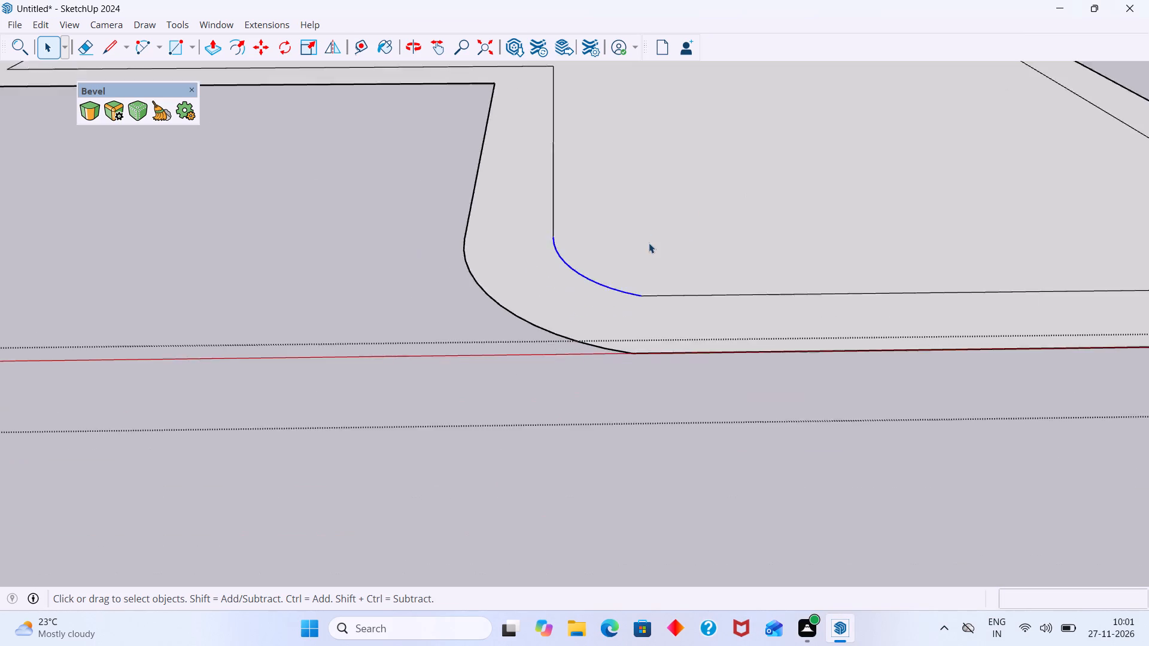
scroll(649, 243, down, 5)
click(412, 412)
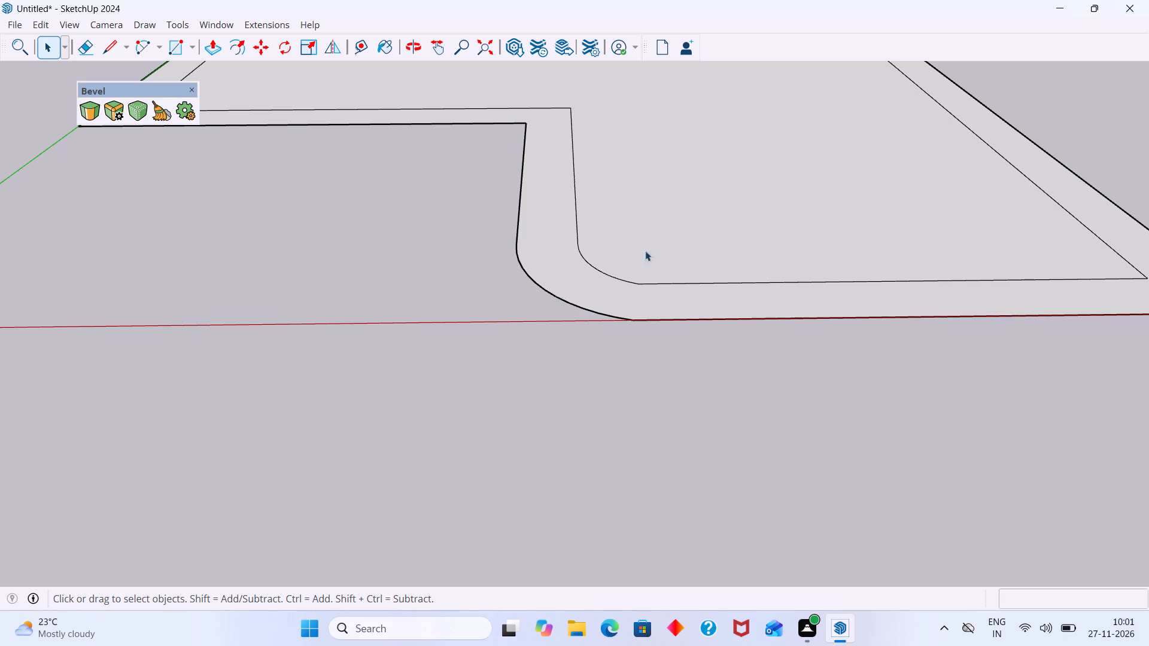
scroll(474, 263, down, 18)
scroll(566, 263, down, 19)
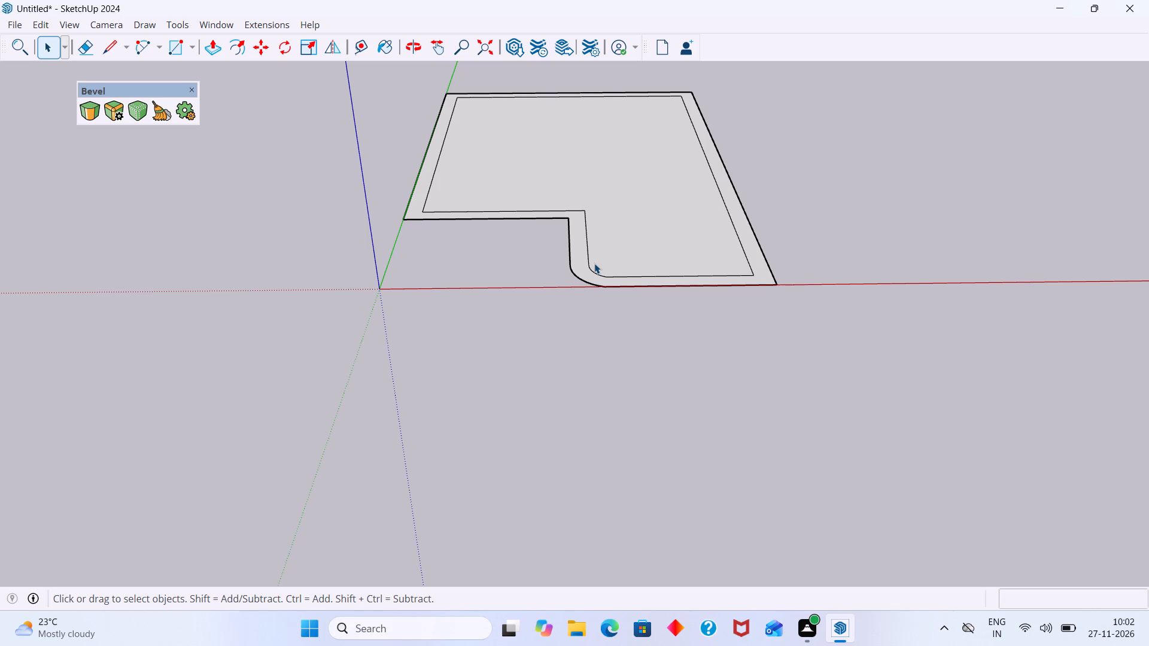
scroll(648, 260, down, 10)
scroll(646, 262, down, 20)
scroll(646, 262, down, 9)
shift+middle_drag(448, 362, 375, 394)
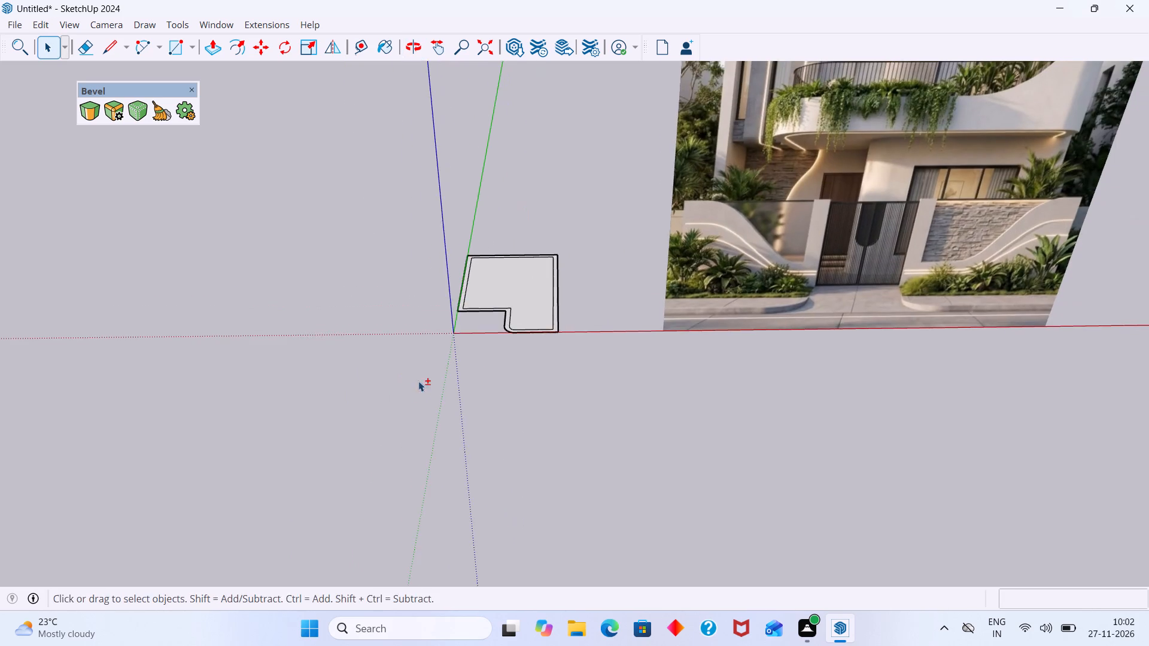
shift+middle_drag(414, 386, 349, 454)
shift+middle_drag(397, 434, 384, 439)
scroll(448, 412, up, 20)
scroll(448, 412, up, 6)
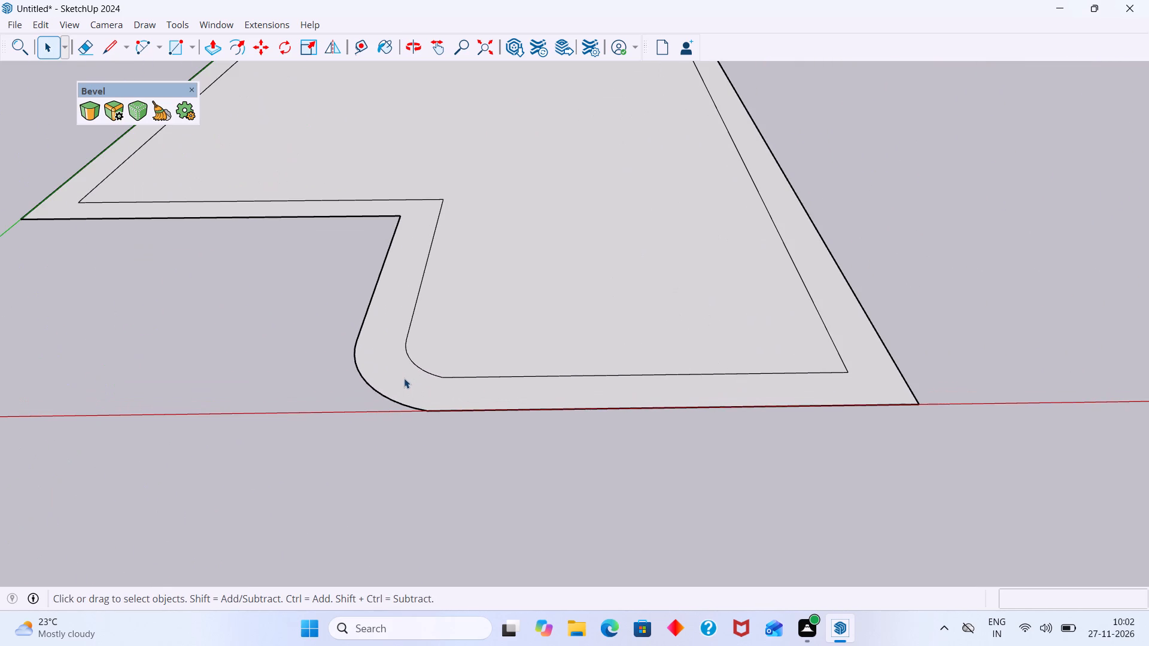
scroll(427, 370, up, 3)
scroll(425, 377, down, 3)
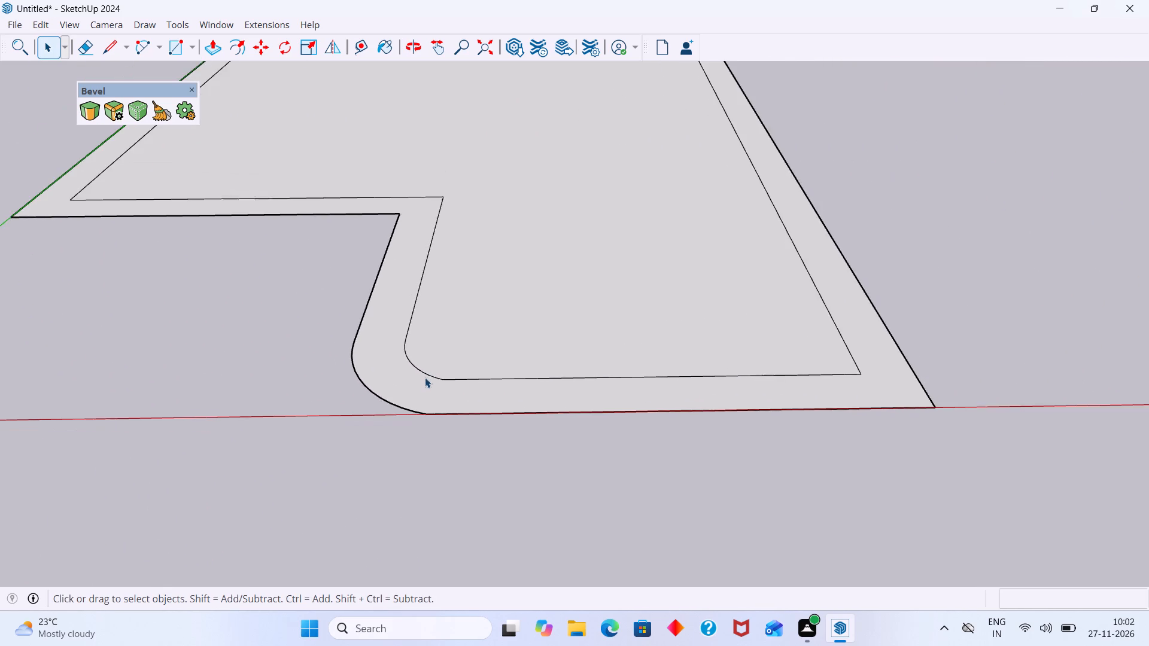
scroll(425, 377, down, 9)
key(ctrl+z)
key(ctrl+z)
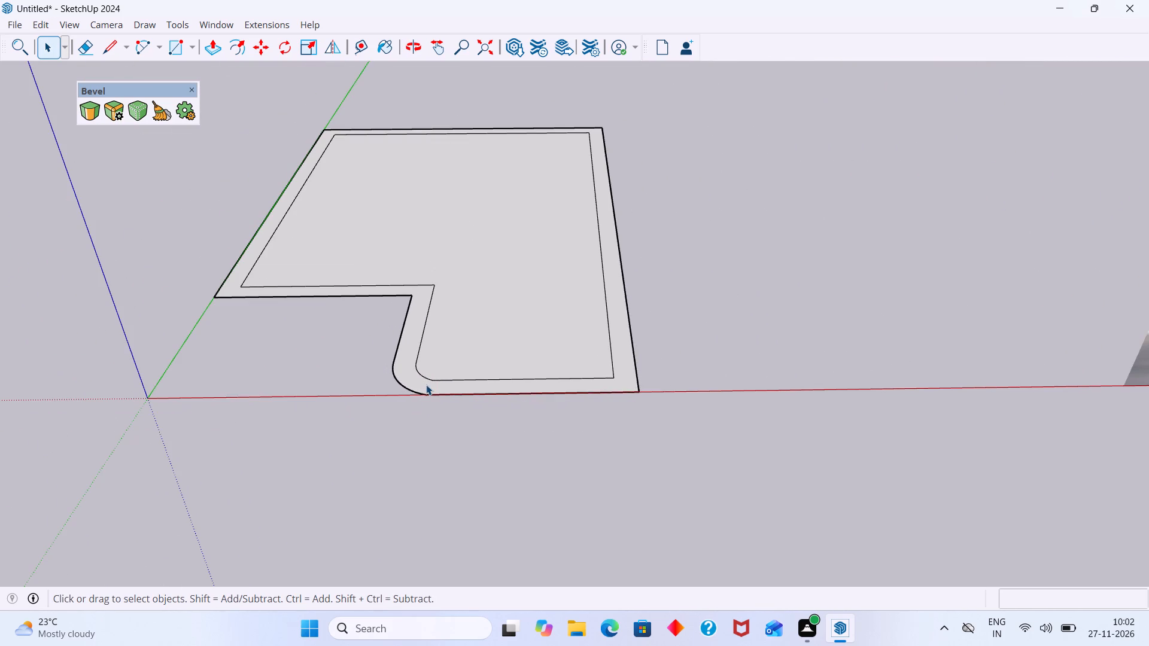
key(ctrl+z)
key(ctrl+z)
key(ctrl+z)
key(ctrl+z)
key(ctrl+z)
key(ctrl+z)
key(ctrl+z)
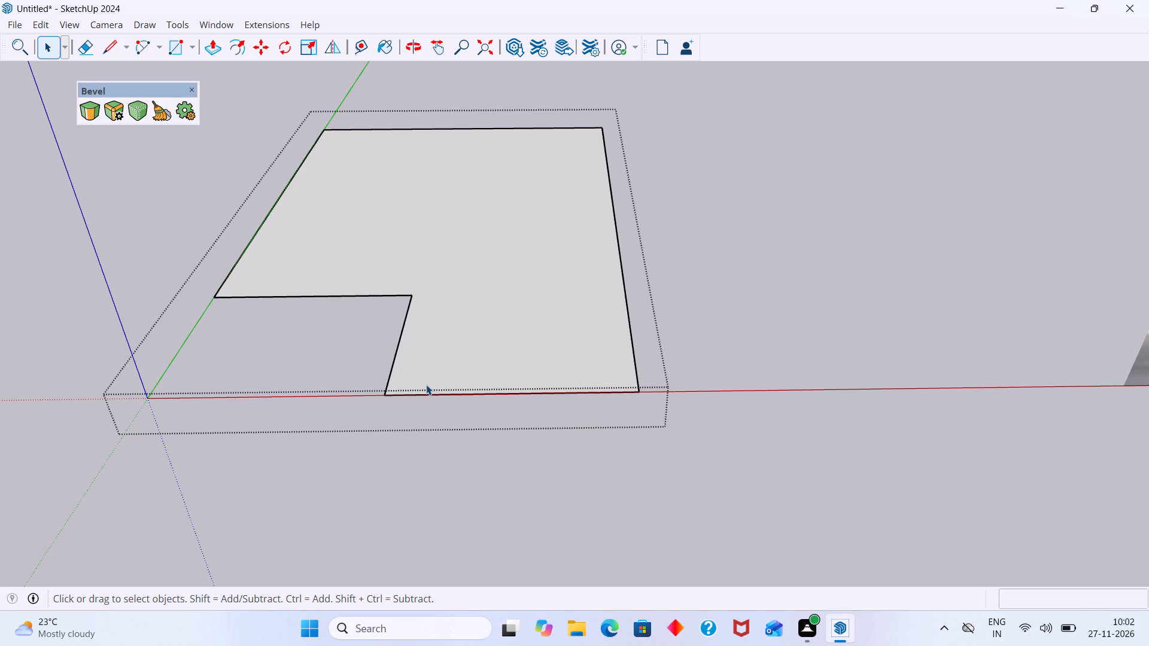
Inside the floor outline group, round the notch's front corner with a tangent arc of about 1' 7" radius.
scroll(430, 386, down, 9)
click(659, 277)
scroll(494, 346, up, 3)
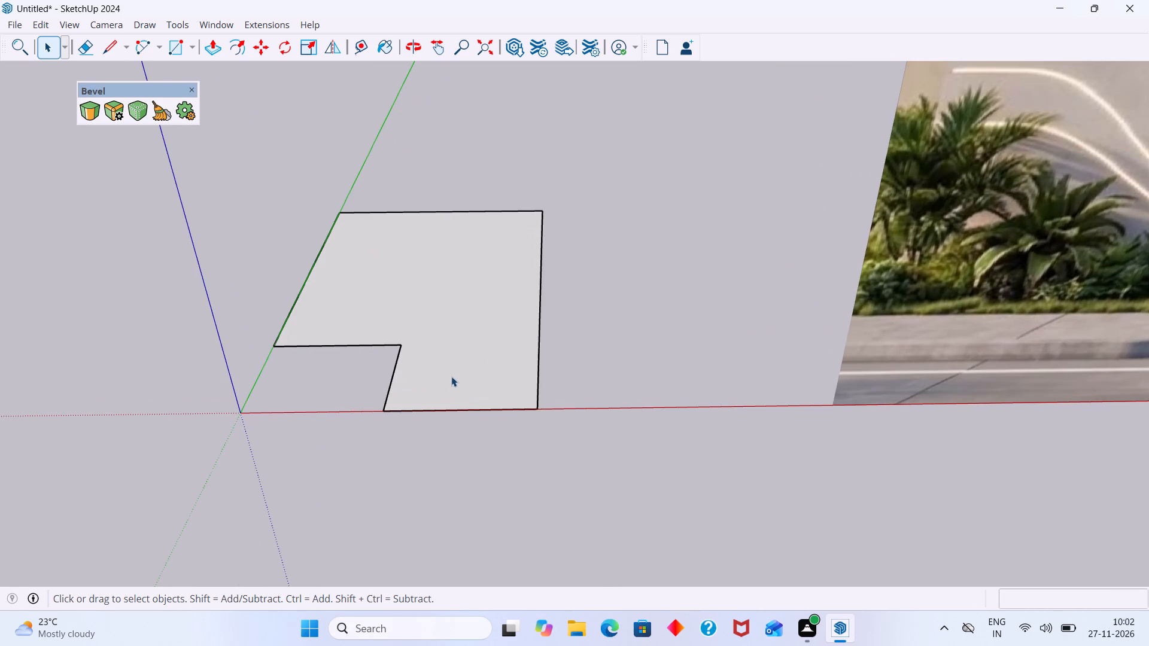
scroll(402, 418, up, 6)
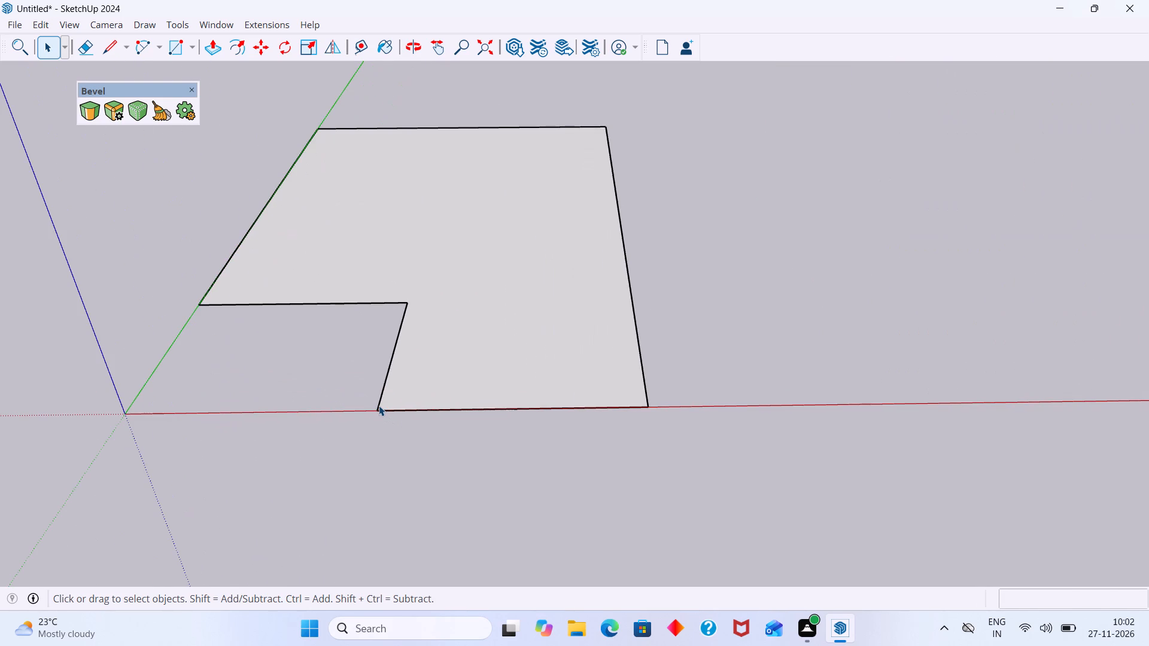
click(440, 379)
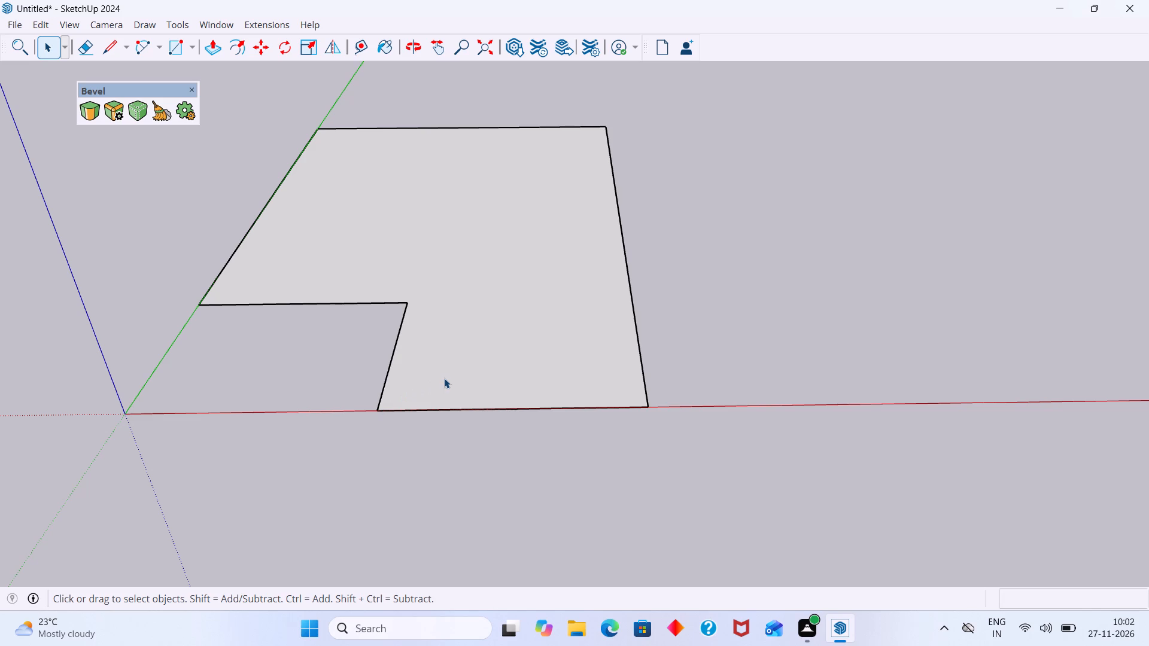
triple_click(441, 379)
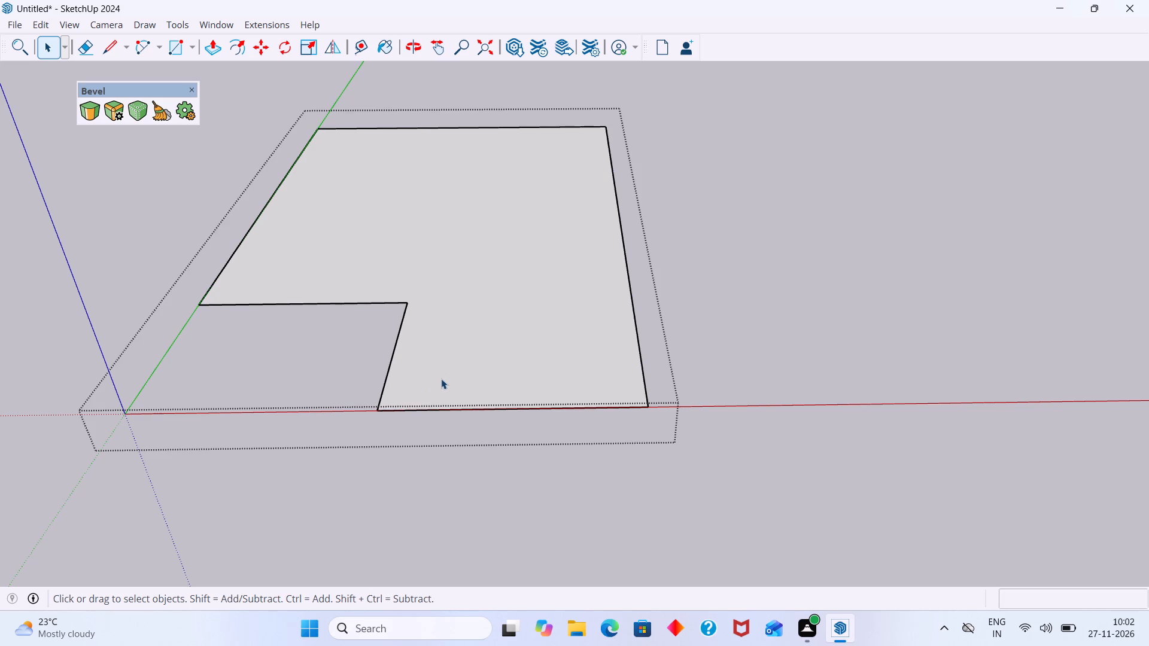
key(a)
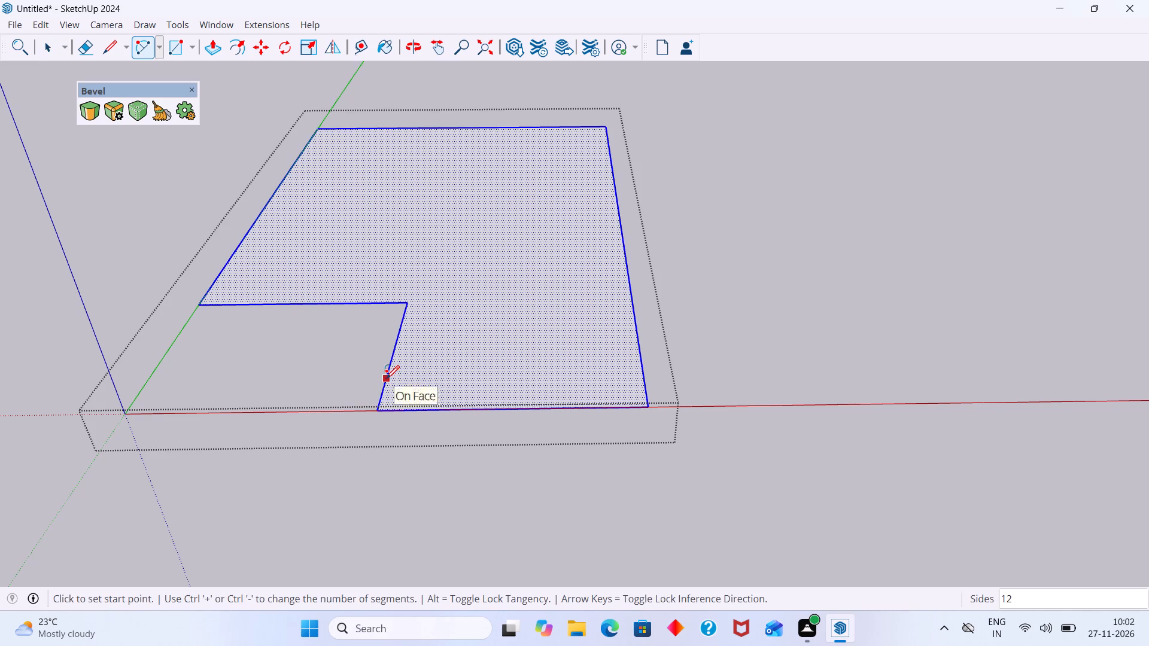
click(386, 379)
click(429, 409)
click(428, 409)
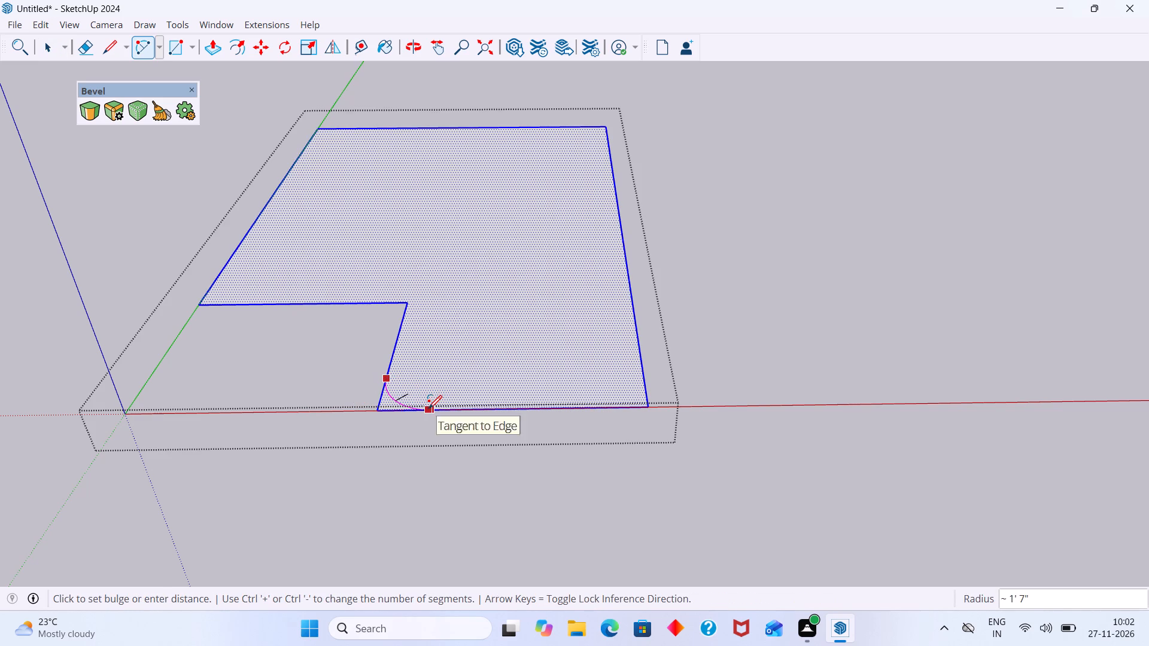
key(space)
click(436, 451)
Offset the rounded floor outline inward by 9" inside its group to form the wall ring.
click(431, 366)
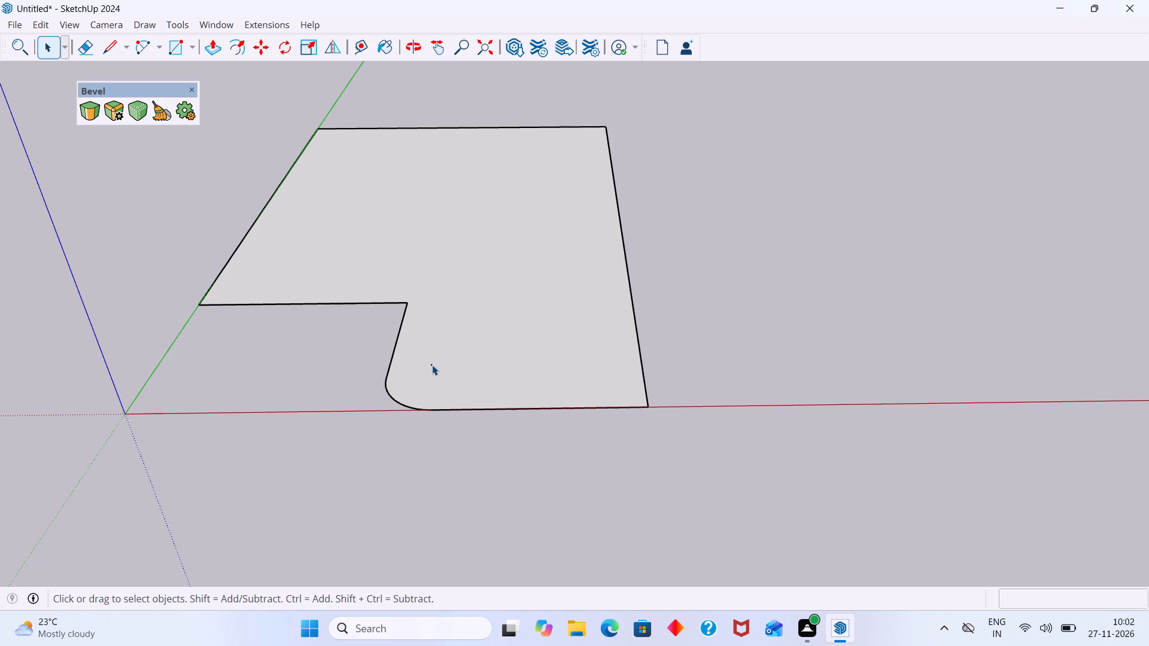
double_click(445, 367)
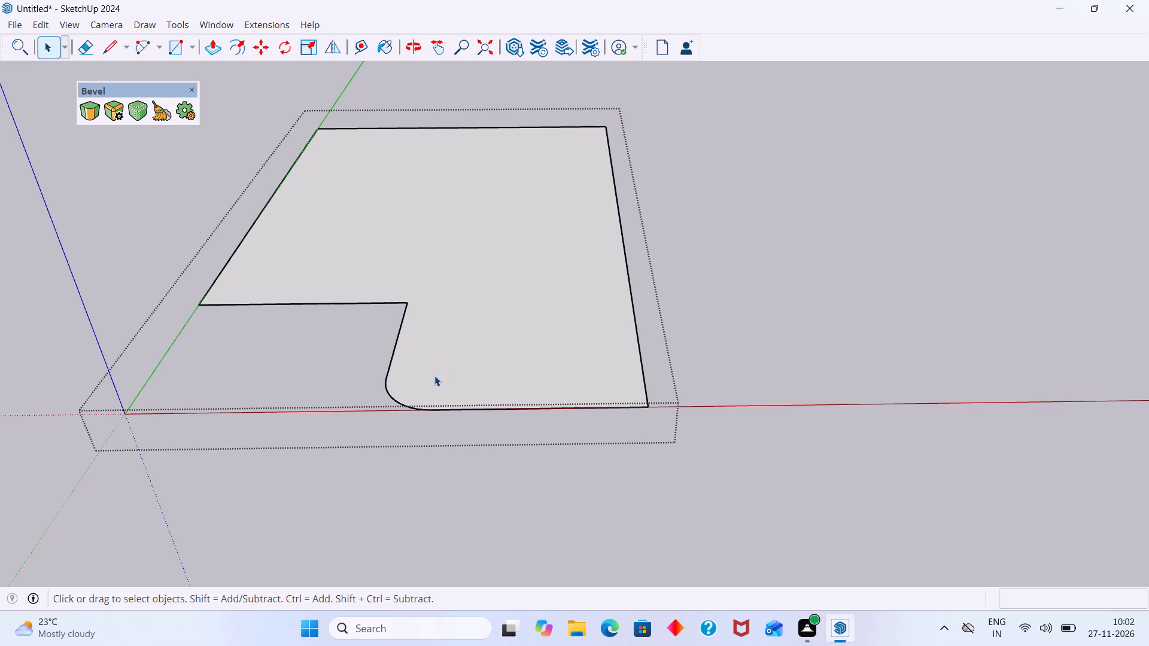
key(f)
click(420, 406)
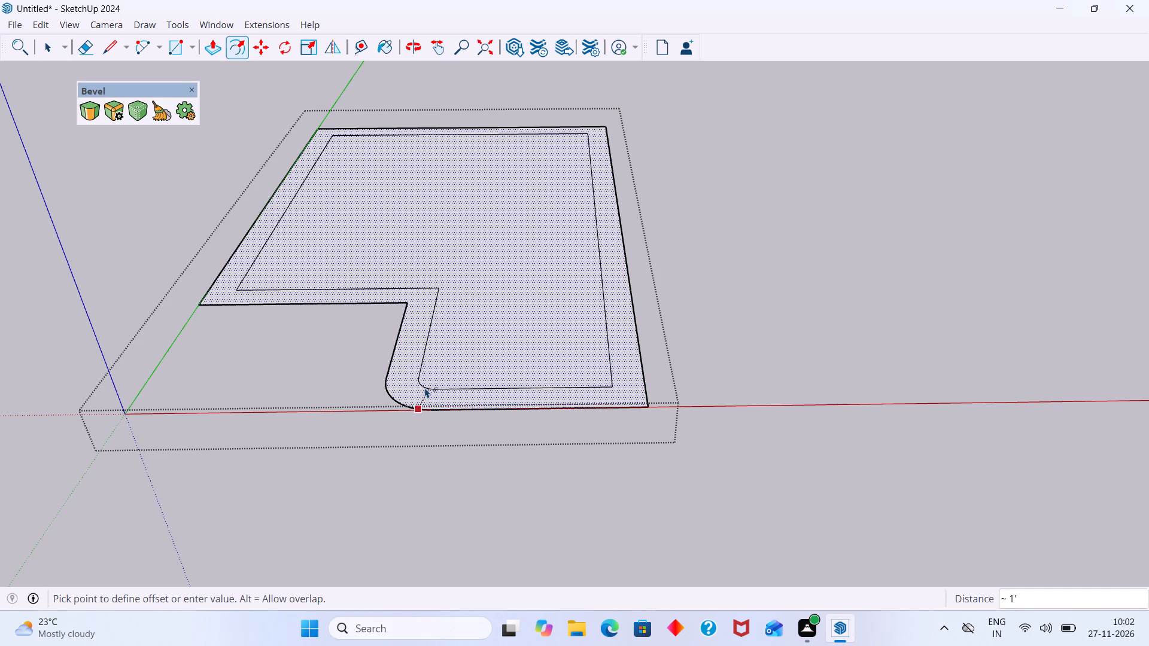
key(9)
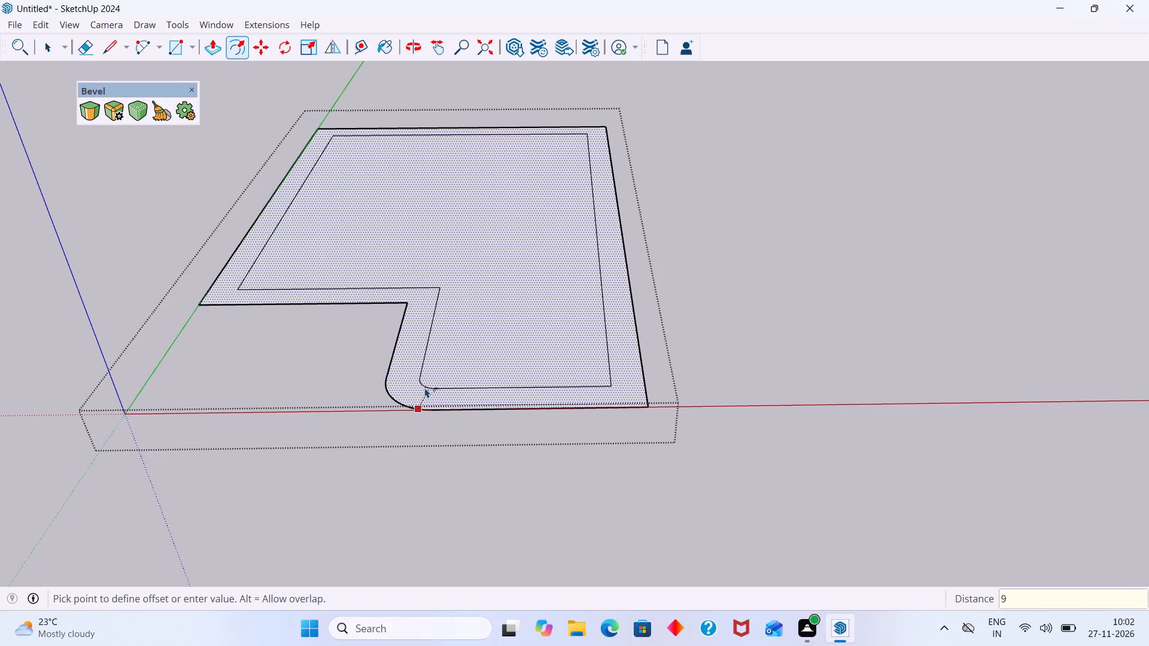
key(shift+quotedbl)
key(Return)
key(space)
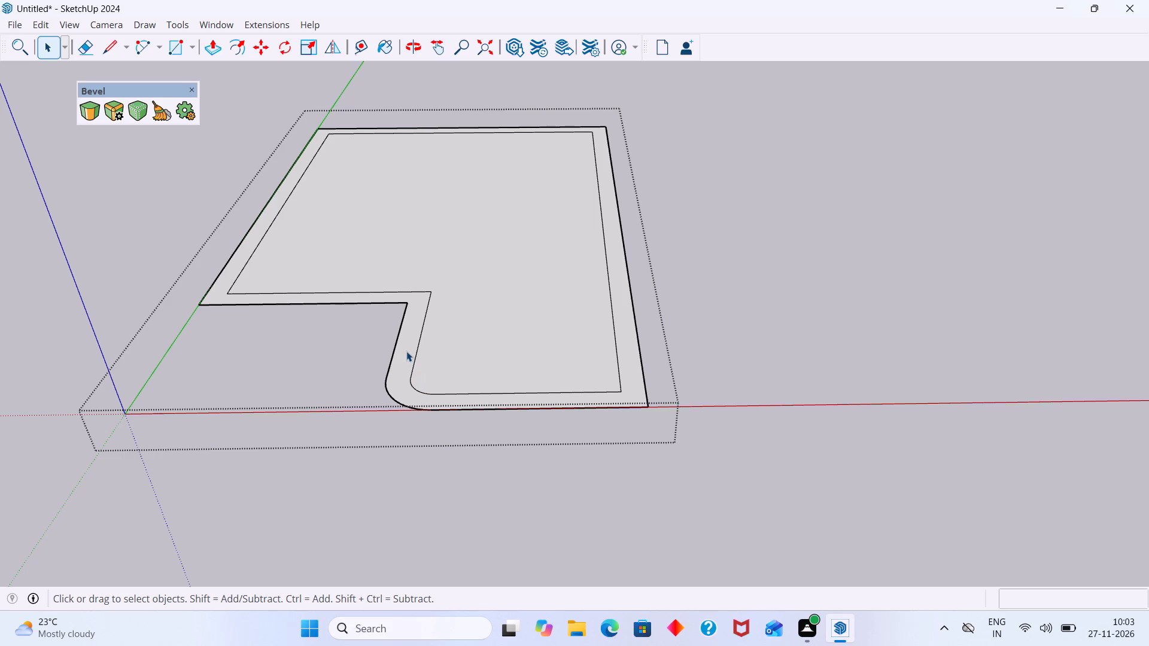
Push/Pull the wall ring face up 10' inside its group, and close the group.
scroll(406, 351, up, 3)
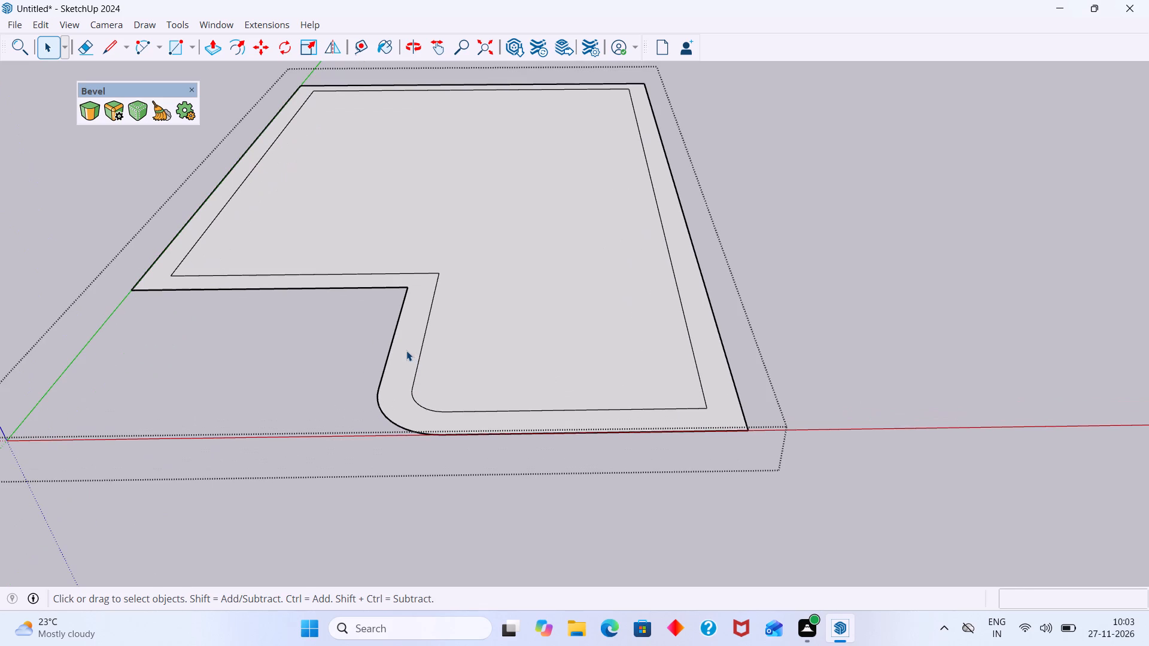
scroll(406, 355, up, 2)
click(406, 356)
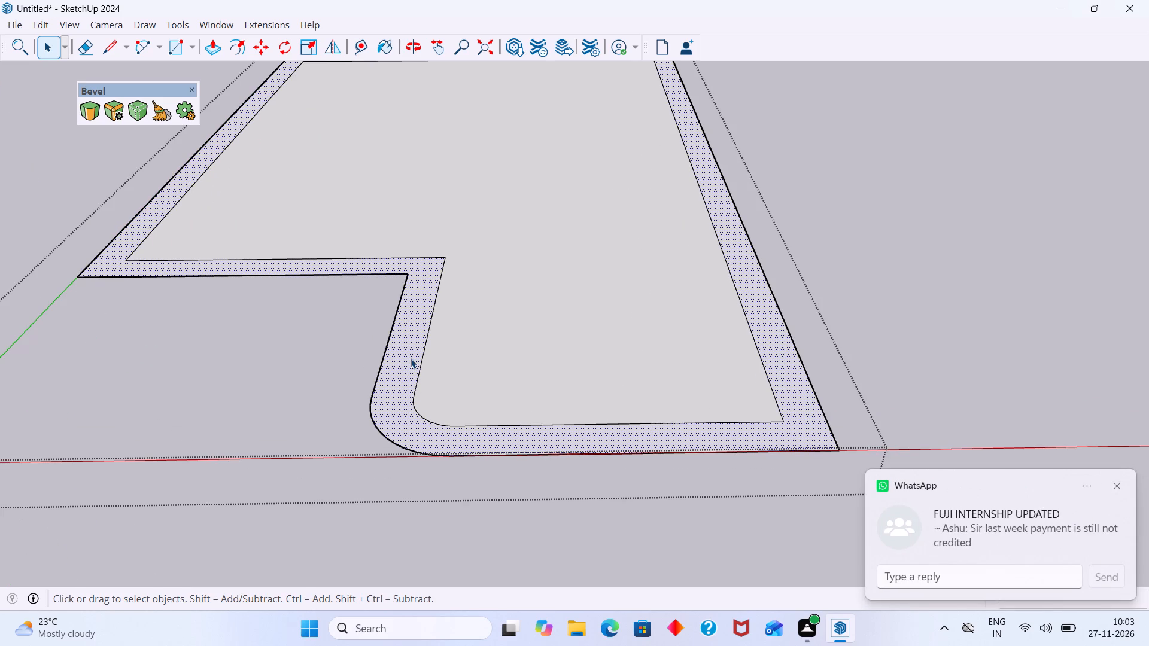
key(p)
click(413, 362)
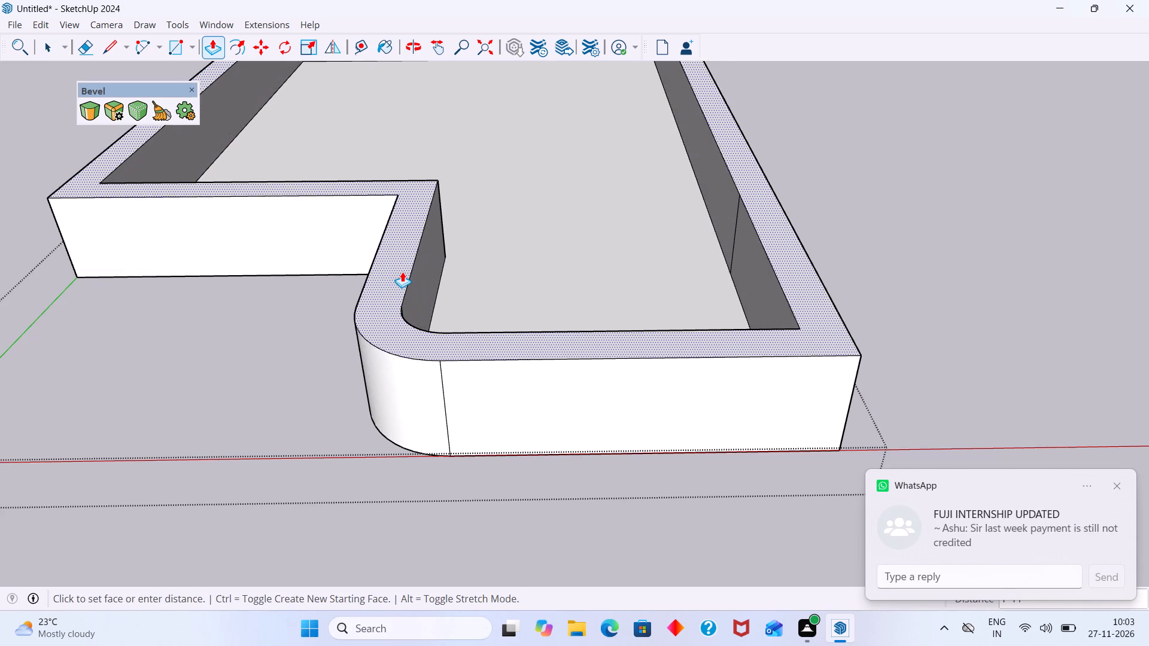
scroll(402, 272, down, 3)
middle_drag(402, 272, 484, 273)
scroll(475, 212, down, 20)
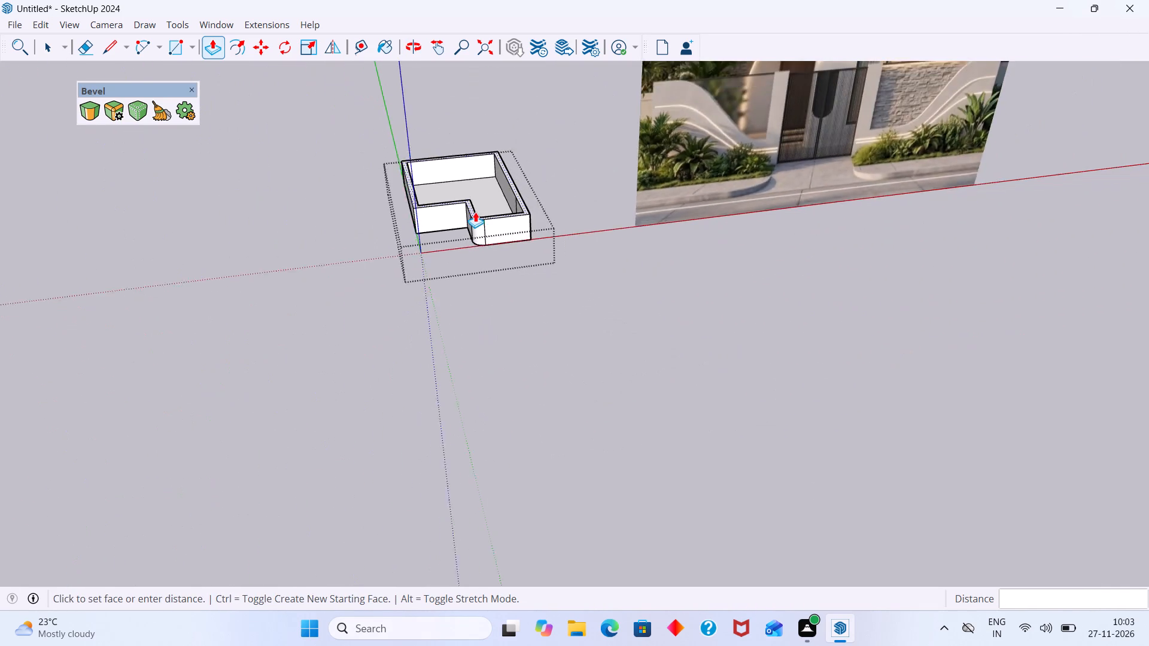
scroll(475, 212, down, 5)
shift+middle_drag(479, 212, 490, 382)
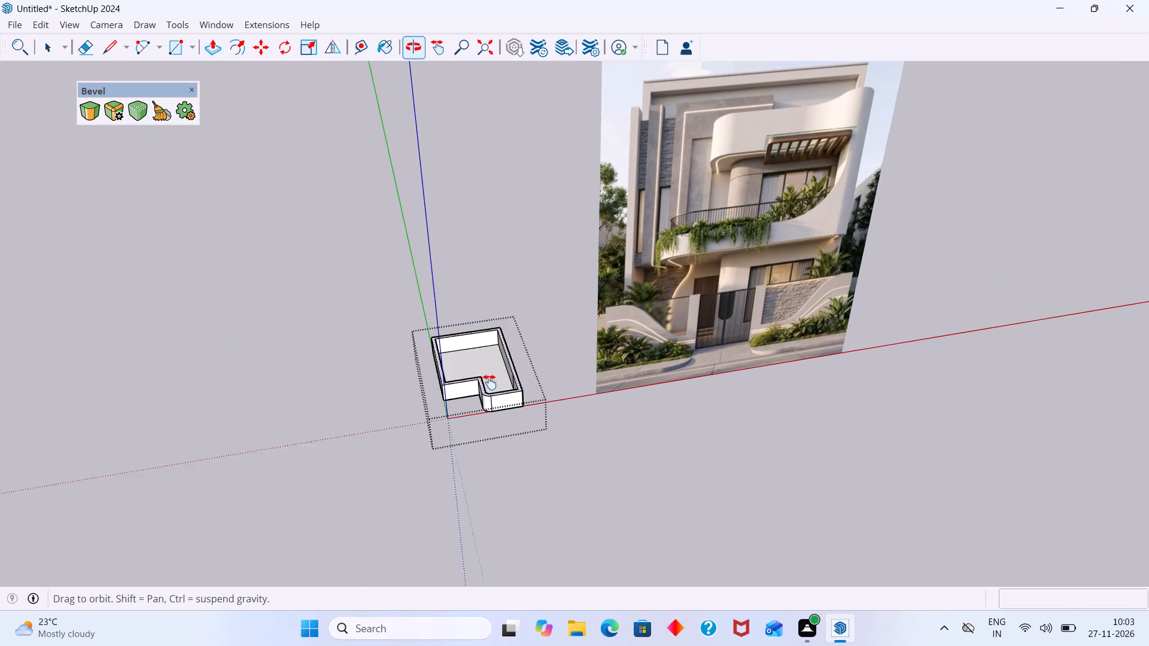
shift+middle_drag(490, 382, 495, 383)
scroll(480, 378, up, 5)
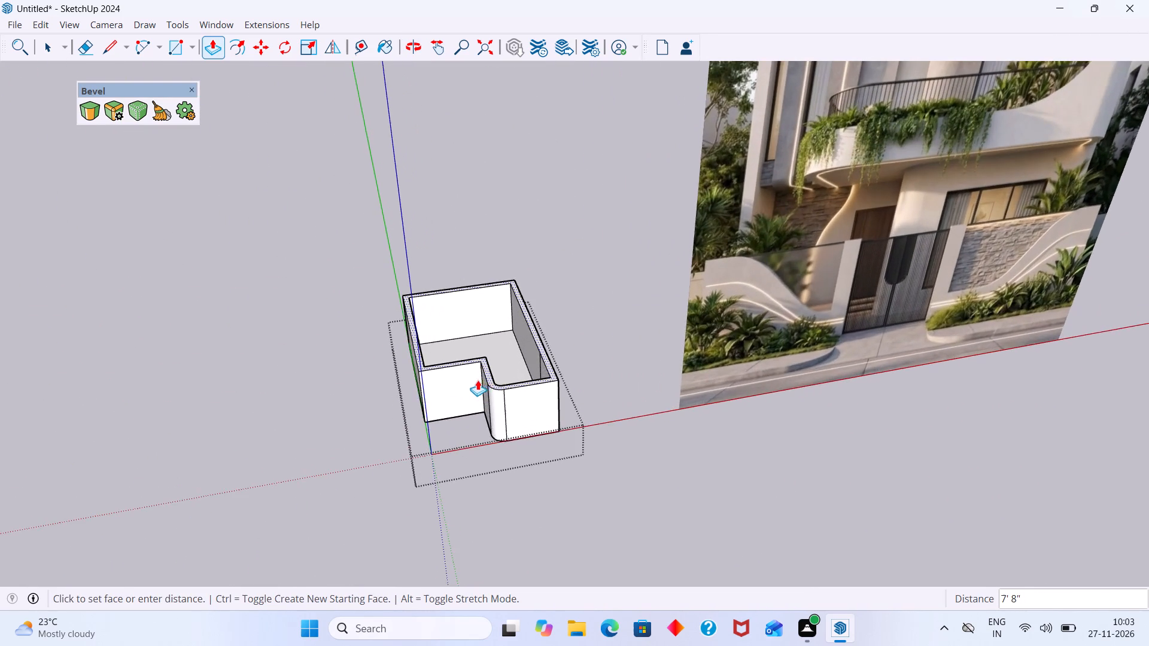
middle_drag(466, 383, 507, 358)
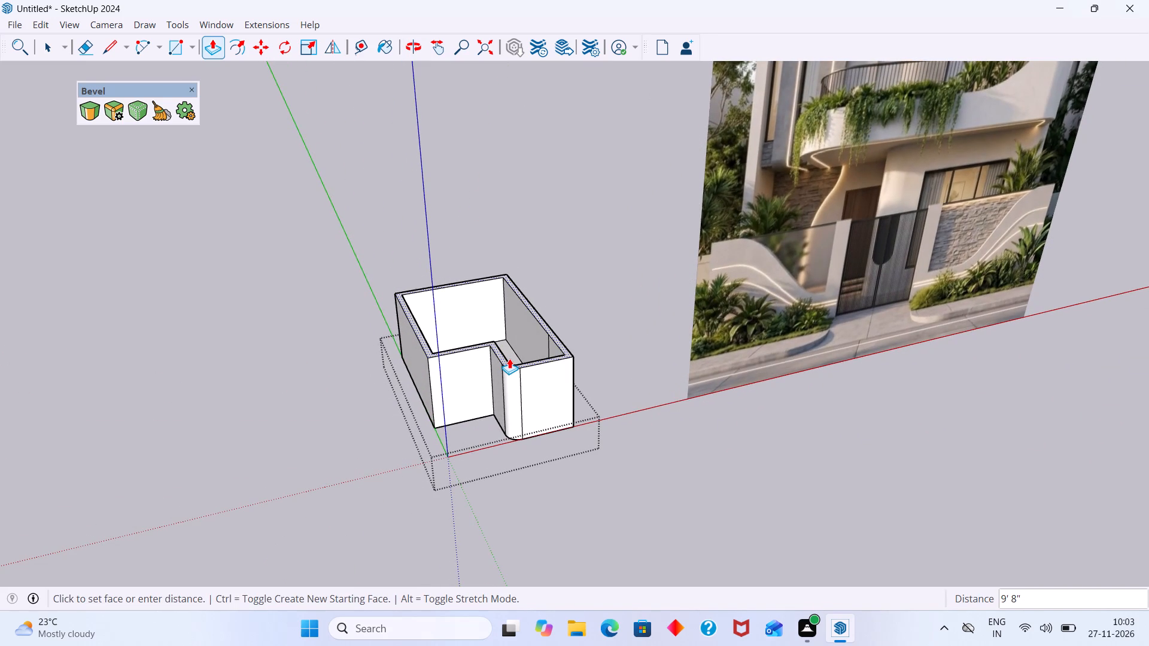
text(10')
key(Return)
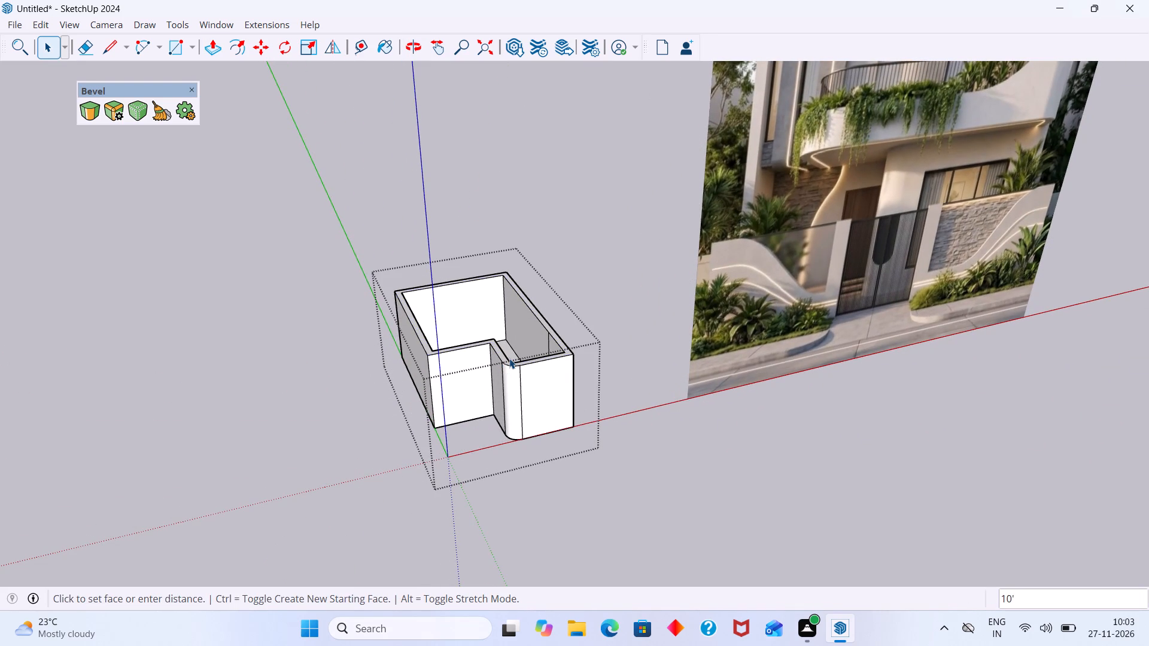
key(space)
click(643, 523)
Compare the raised wall block with the house elevation picture from the front.
middle_drag(443, 386, 496, 399)
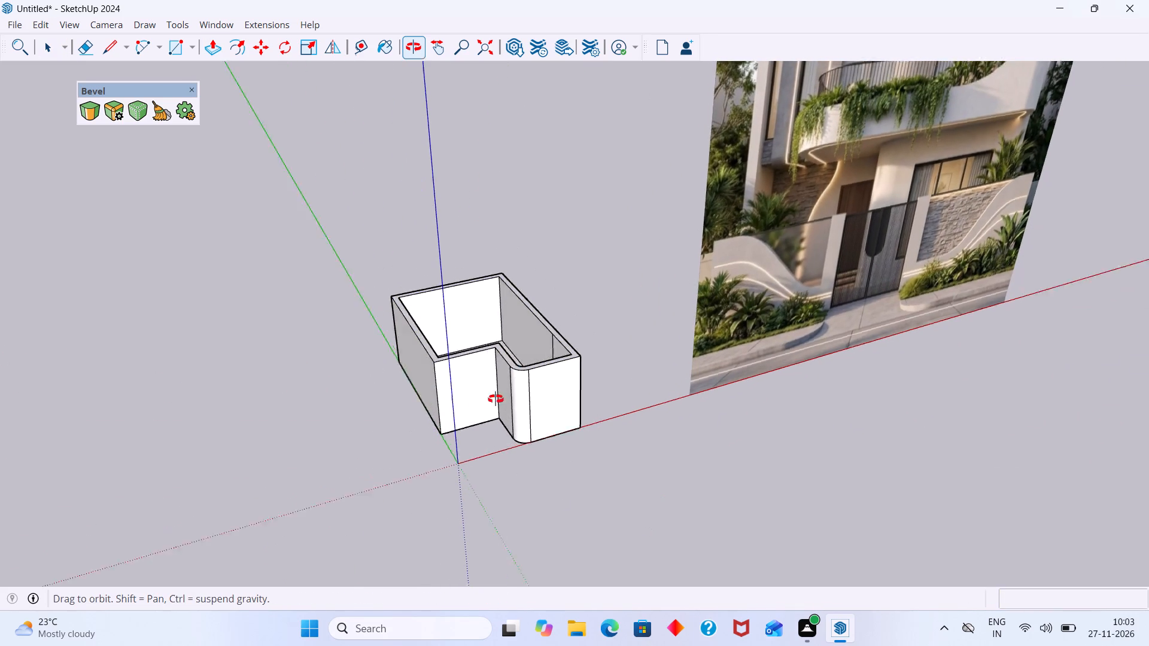
middle_drag(496, 399, 336, 342)
scroll(380, 342, down, 8)
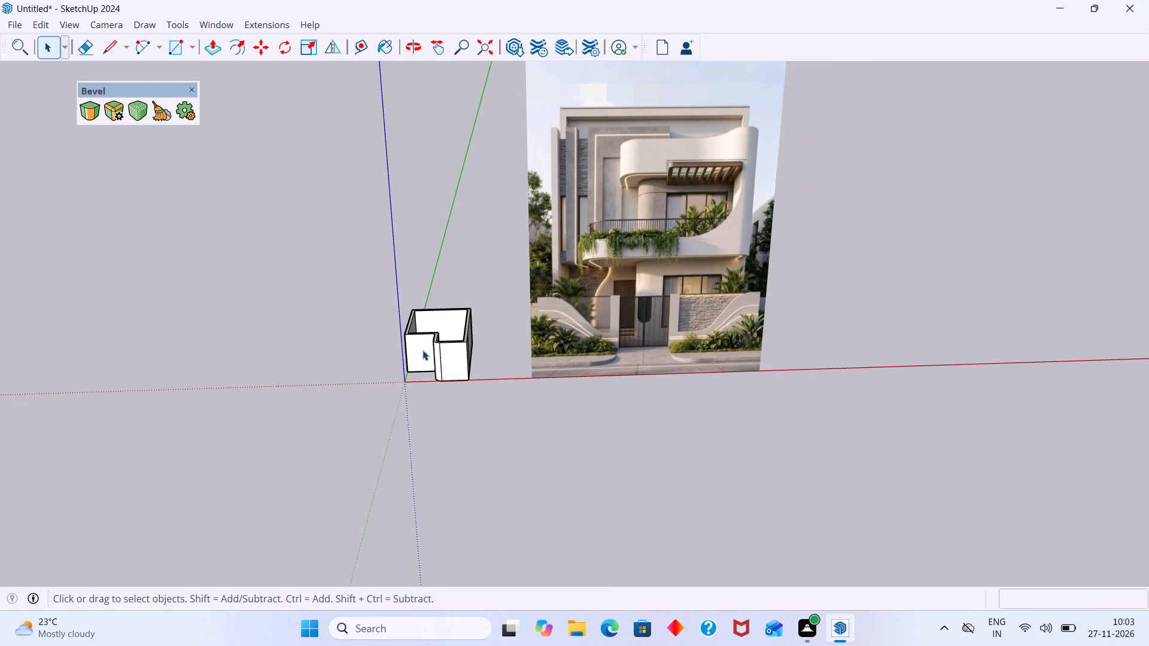
scroll(455, 362, up, 2)
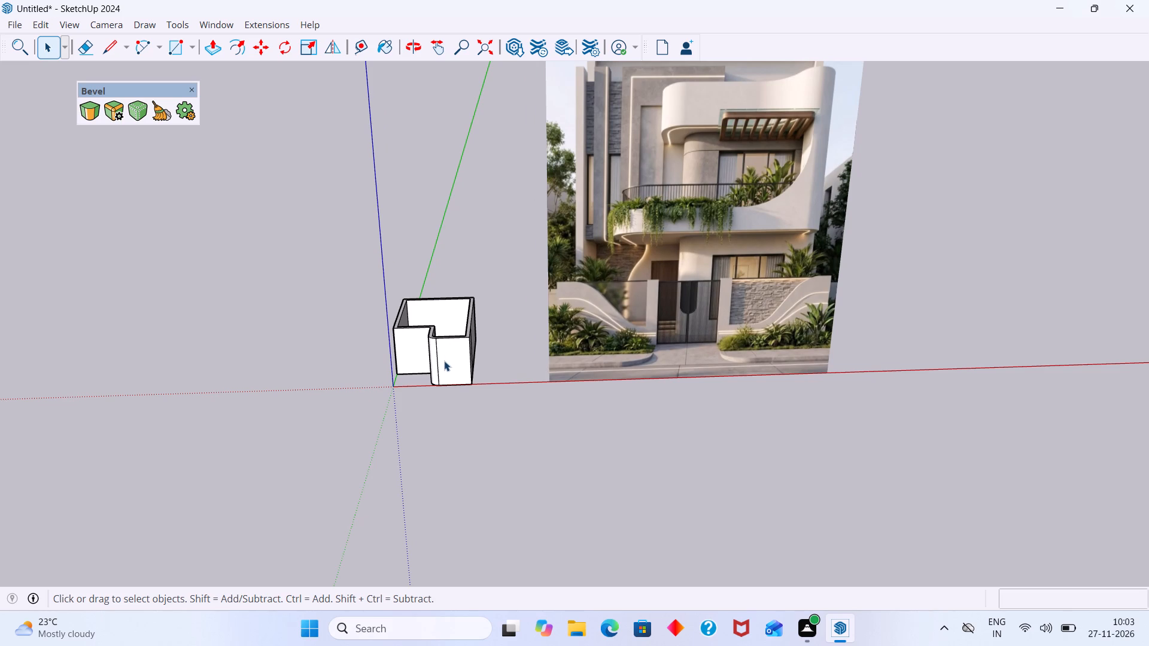
scroll(441, 359, up, 2)
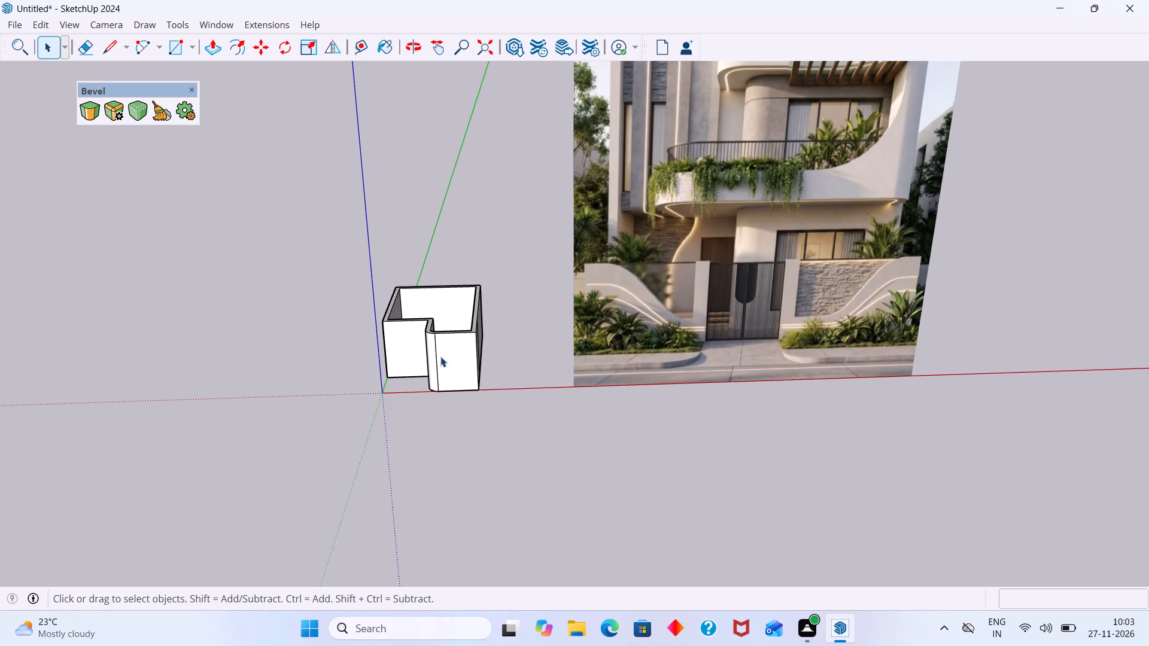
scroll(440, 356, down, 2)
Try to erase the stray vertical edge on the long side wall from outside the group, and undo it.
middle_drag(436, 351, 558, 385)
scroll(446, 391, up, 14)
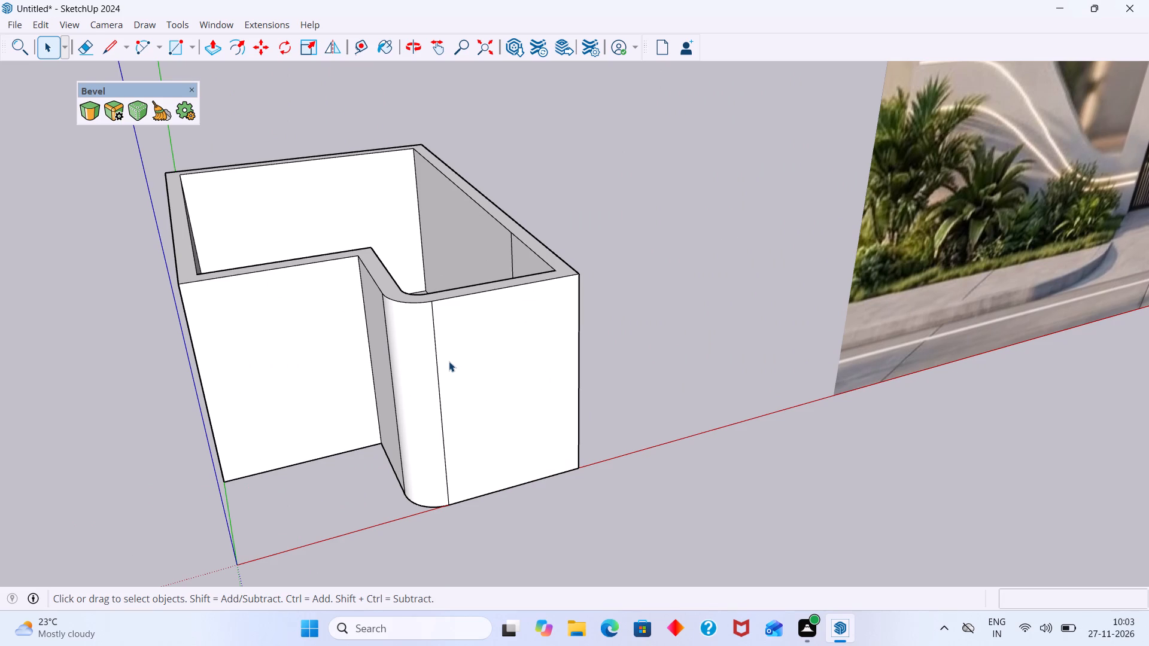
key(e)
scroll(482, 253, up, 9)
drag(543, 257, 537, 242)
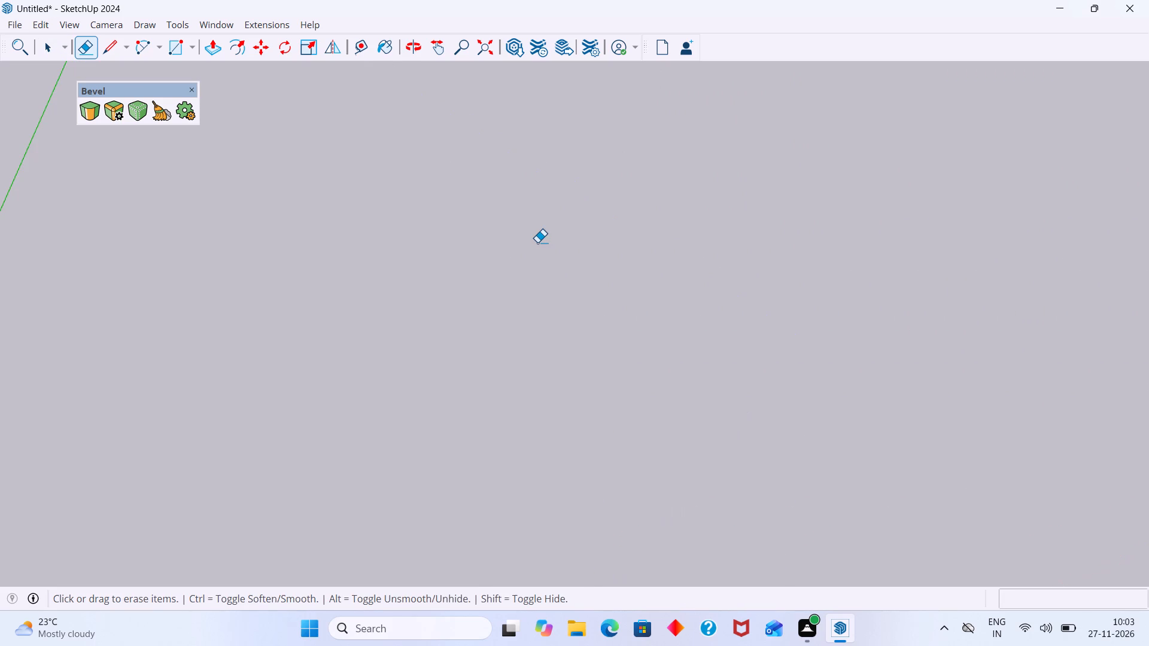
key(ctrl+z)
Open the wall group and erase the stray vertical edge on the long side wall's inner face.
key(space)
click(546, 255)
double_click(550, 256)
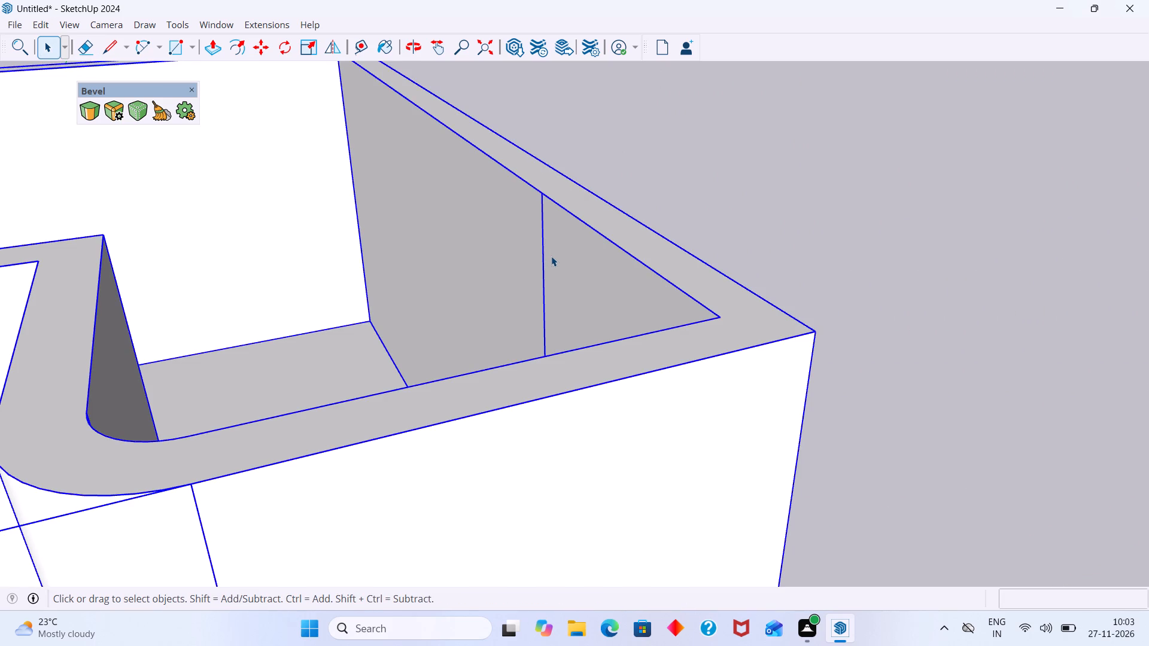
double_click(552, 260)
middle_drag(566, 272, 634, 275)
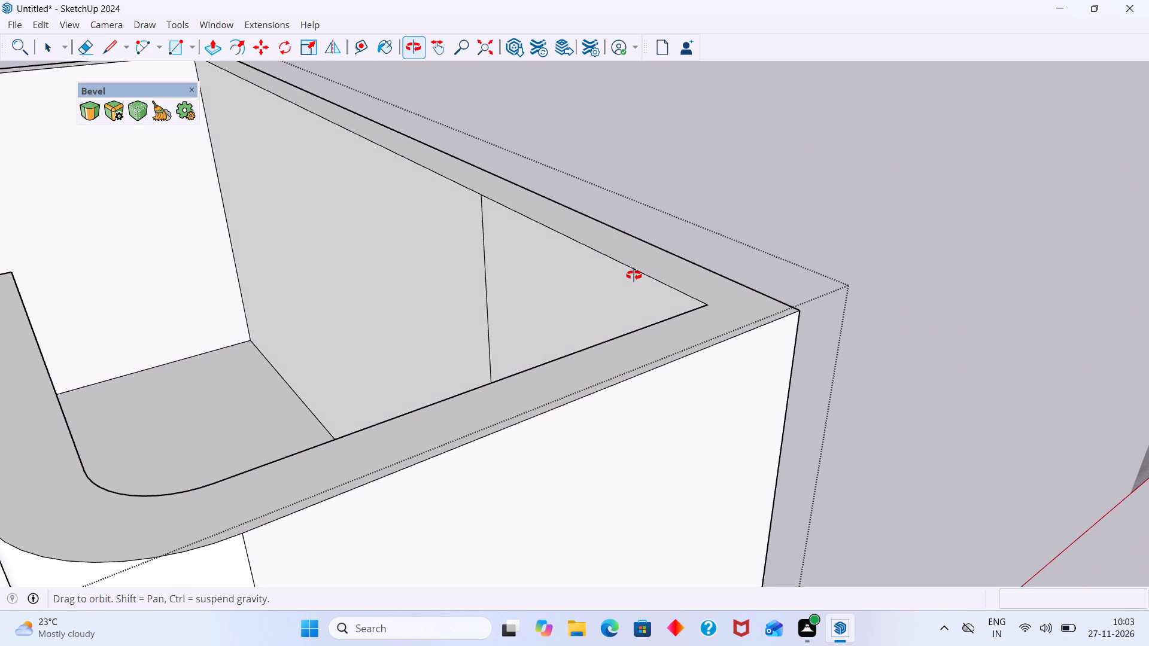
middle_drag(634, 275, 646, 295)
scroll(646, 295, up, 1)
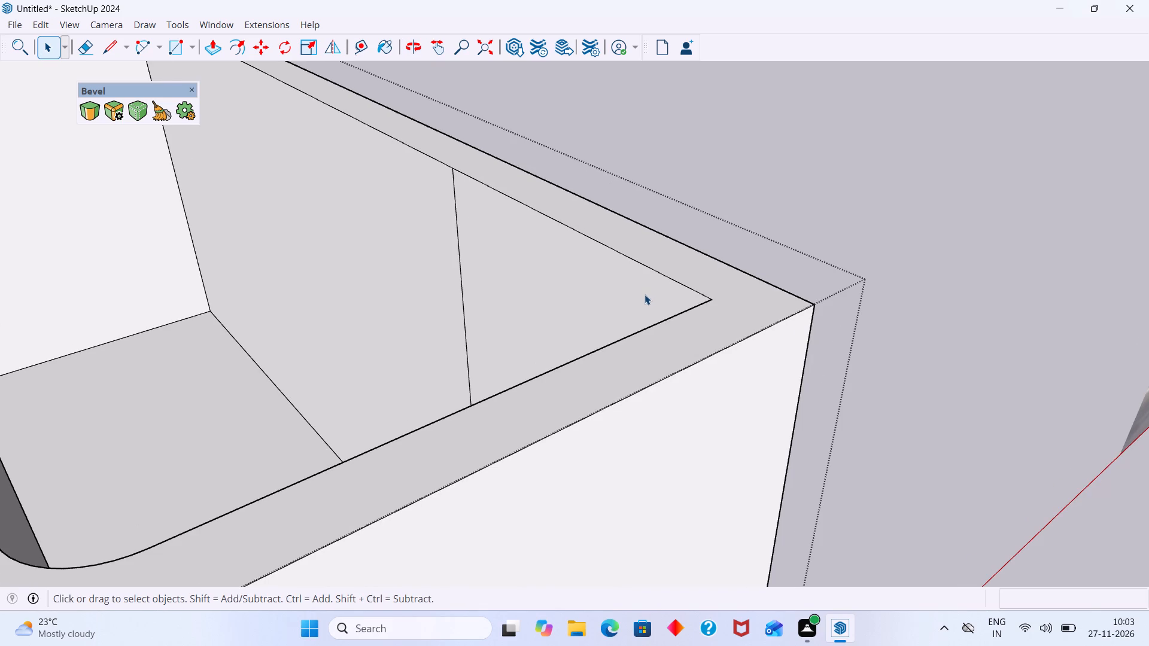
key(w)
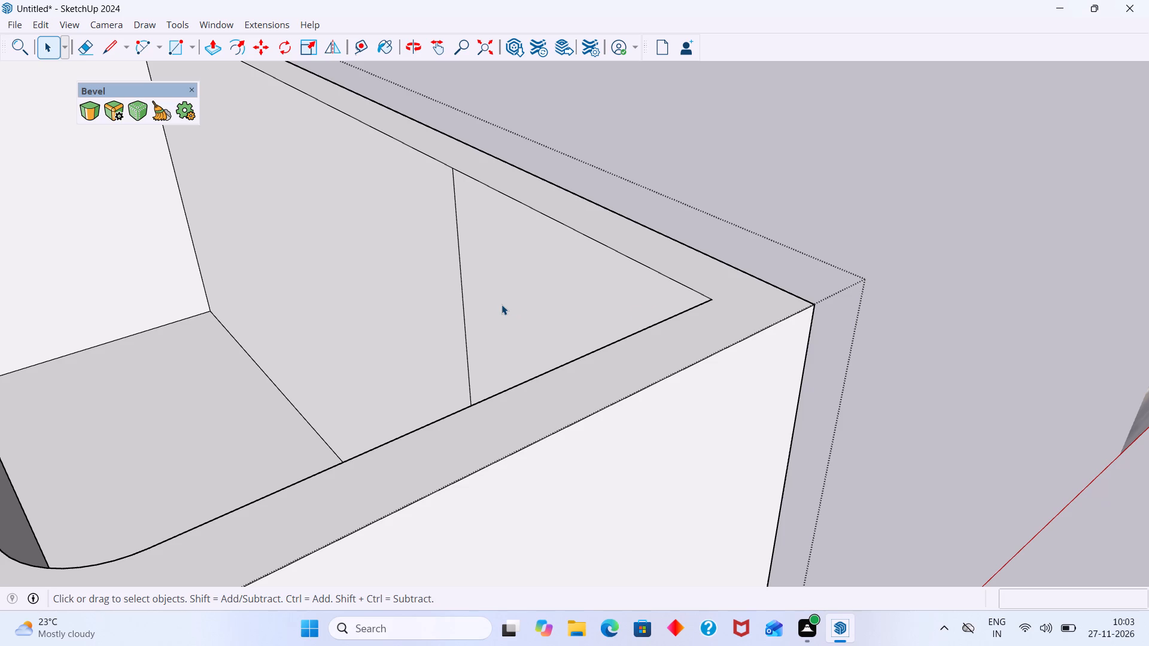
triple_click(500, 301)
double_click(502, 300)
click(491, 310)
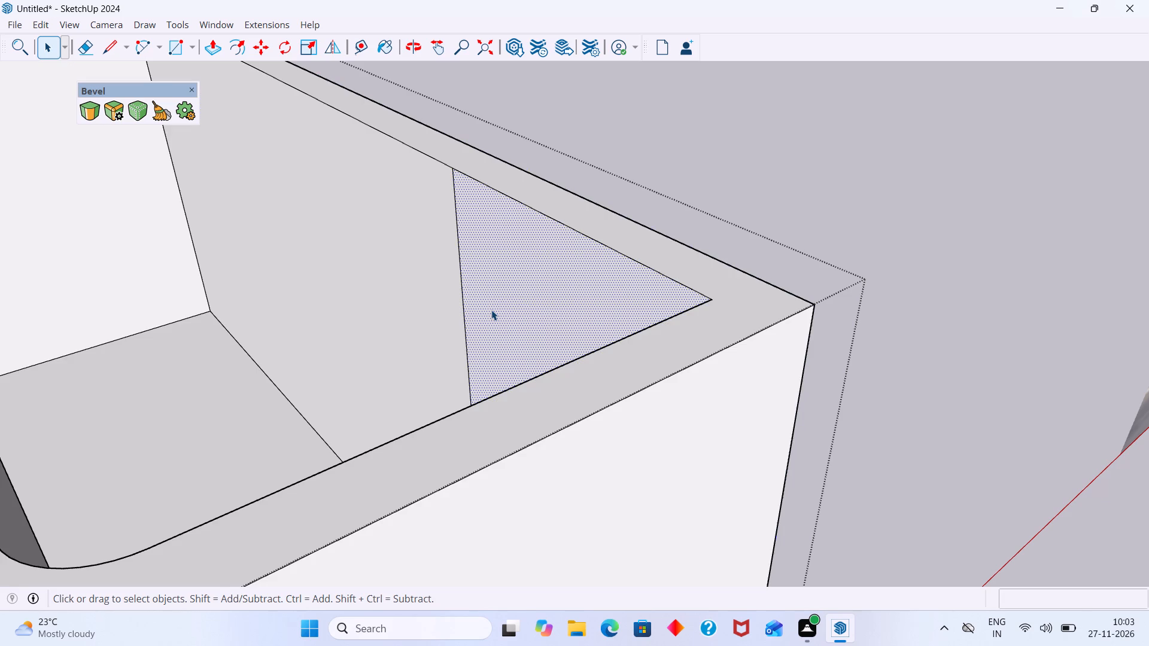
key(w)
drag(491, 310, 475, 307)
key(w)
key(e)
drag(484, 337, 461, 322)
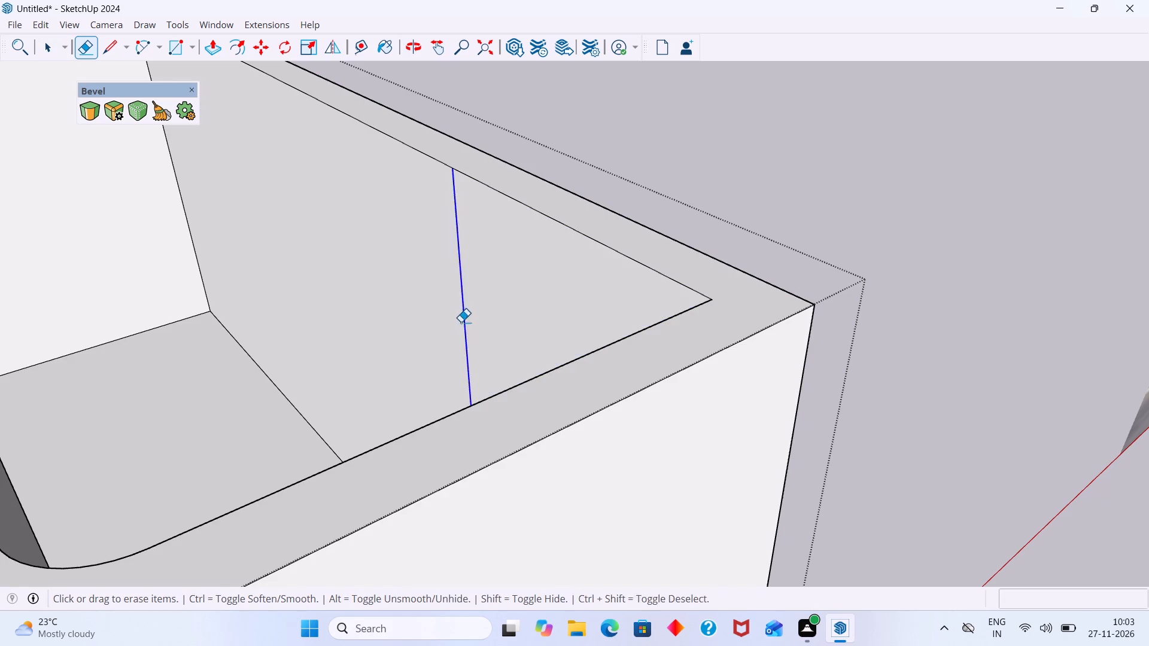
drag(461, 322, 458, 320)
scroll(506, 313, down, 14)
scroll(477, 395, up, 1)
Sweep the Eraser across the outer face of the same long side wall to clear any stray edge.
middle_drag(457, 397, 618, 342)
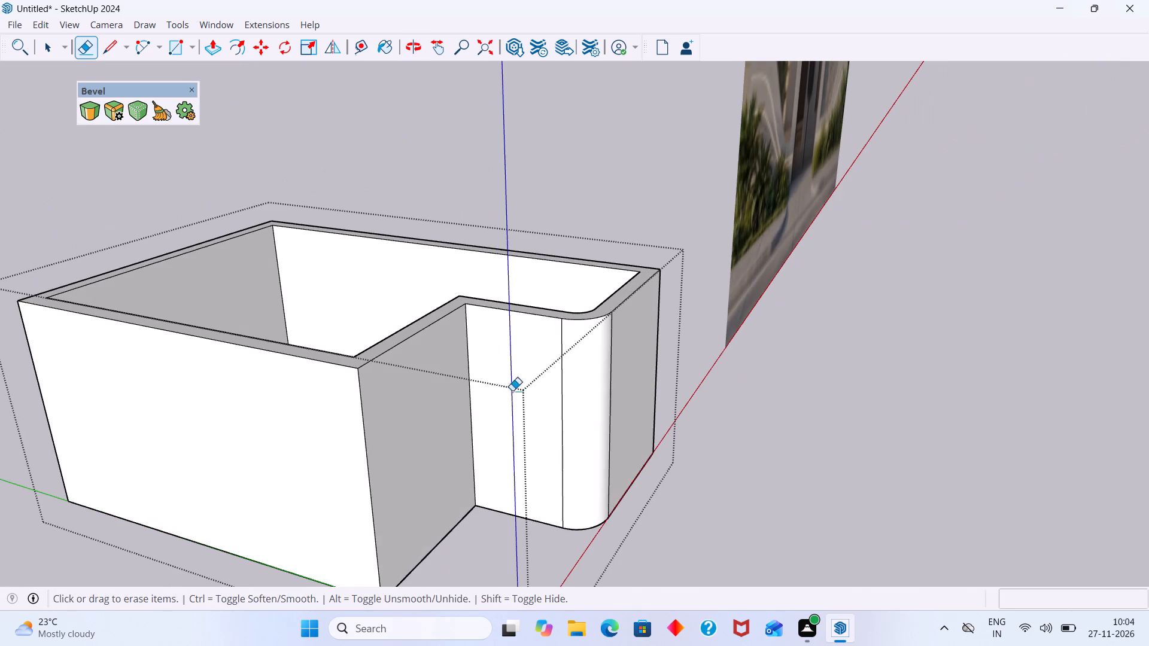
middle_drag(549, 367, 239, 412)
middle_drag(384, 343, 106, 410)
scroll(588, 302, up, 7)
drag(464, 310, 415, 367)
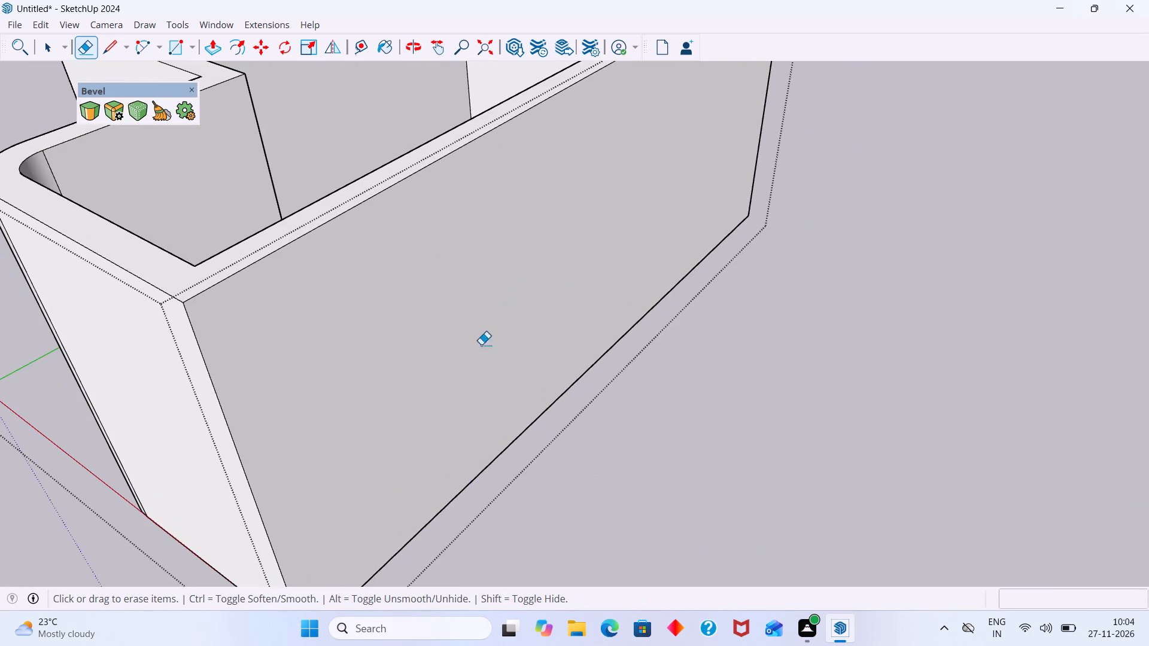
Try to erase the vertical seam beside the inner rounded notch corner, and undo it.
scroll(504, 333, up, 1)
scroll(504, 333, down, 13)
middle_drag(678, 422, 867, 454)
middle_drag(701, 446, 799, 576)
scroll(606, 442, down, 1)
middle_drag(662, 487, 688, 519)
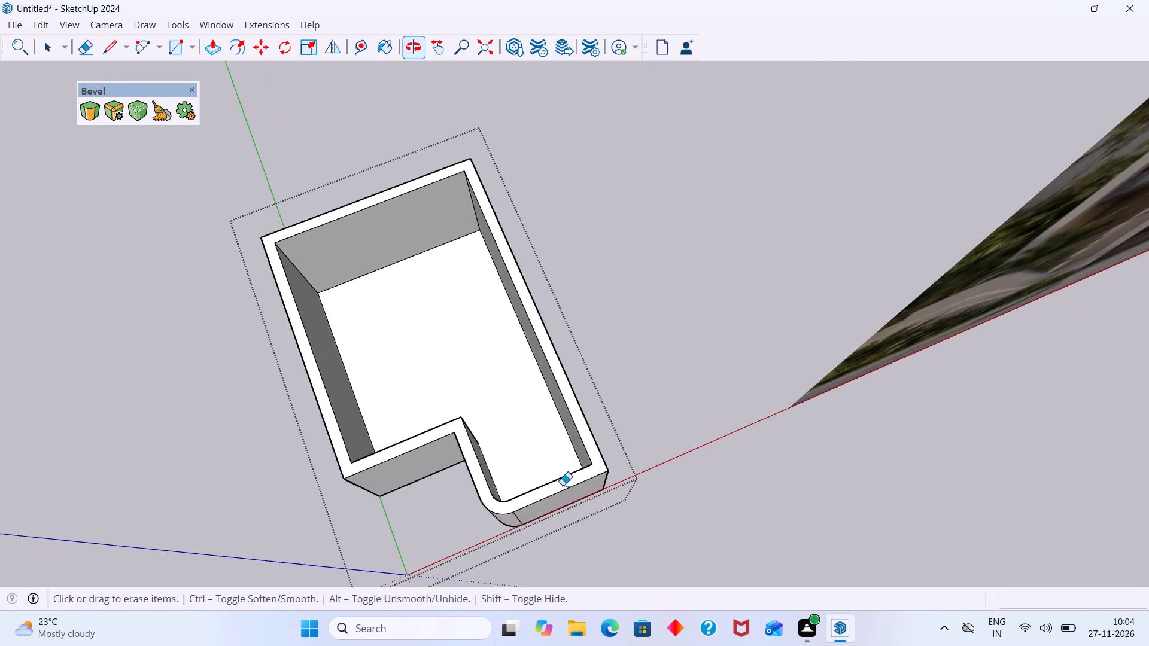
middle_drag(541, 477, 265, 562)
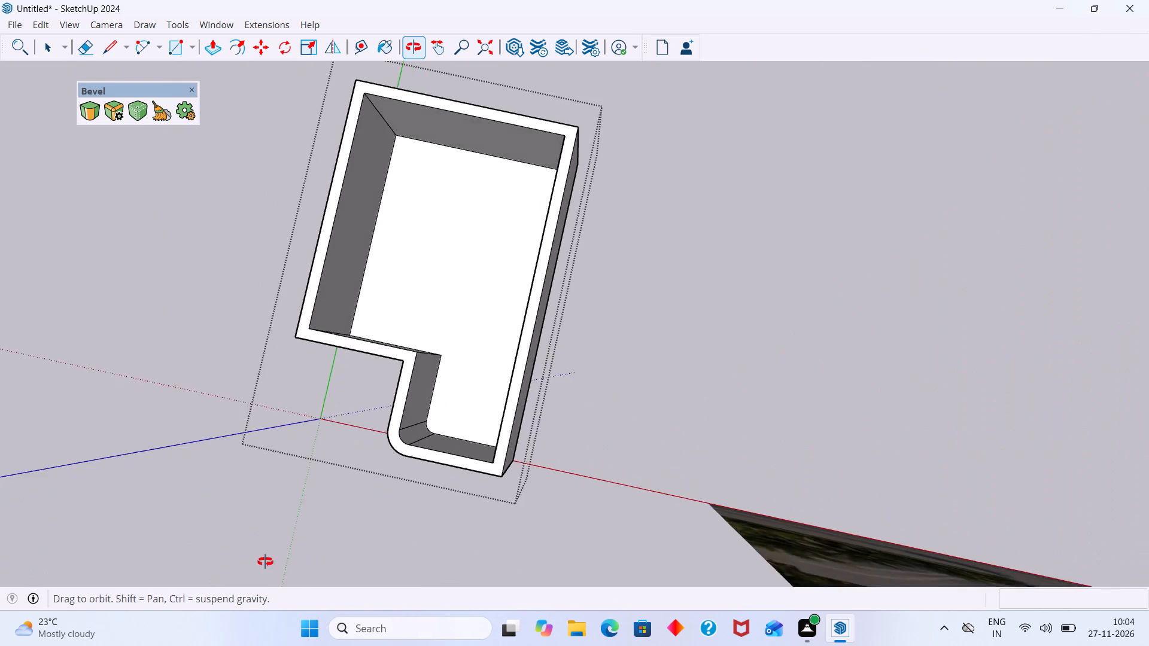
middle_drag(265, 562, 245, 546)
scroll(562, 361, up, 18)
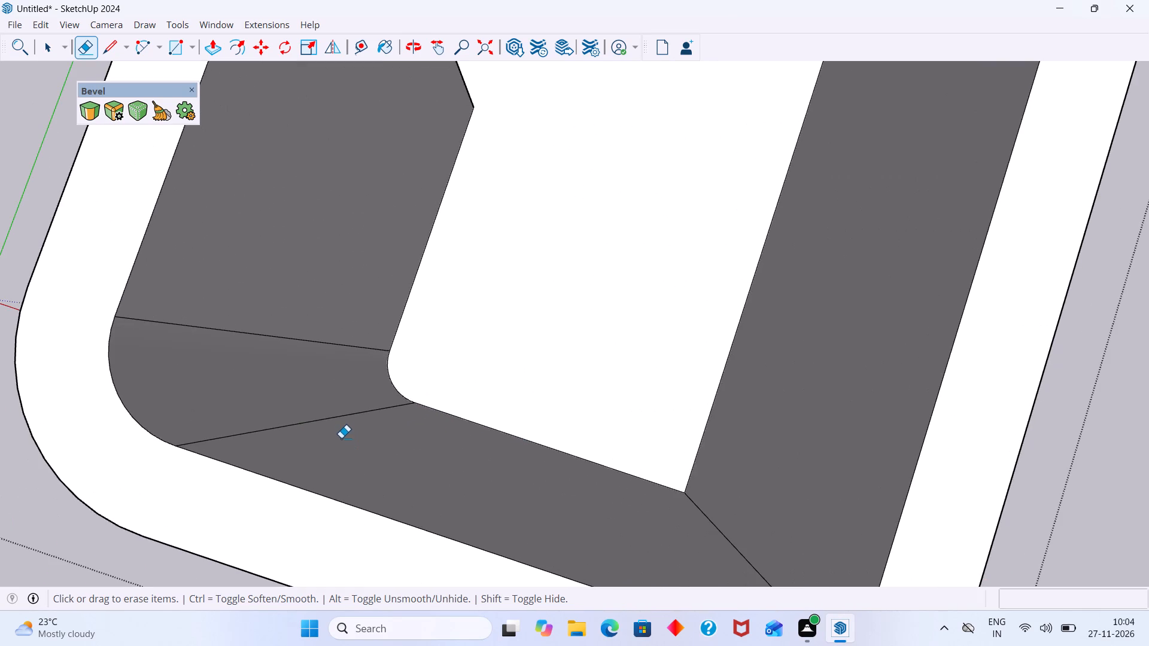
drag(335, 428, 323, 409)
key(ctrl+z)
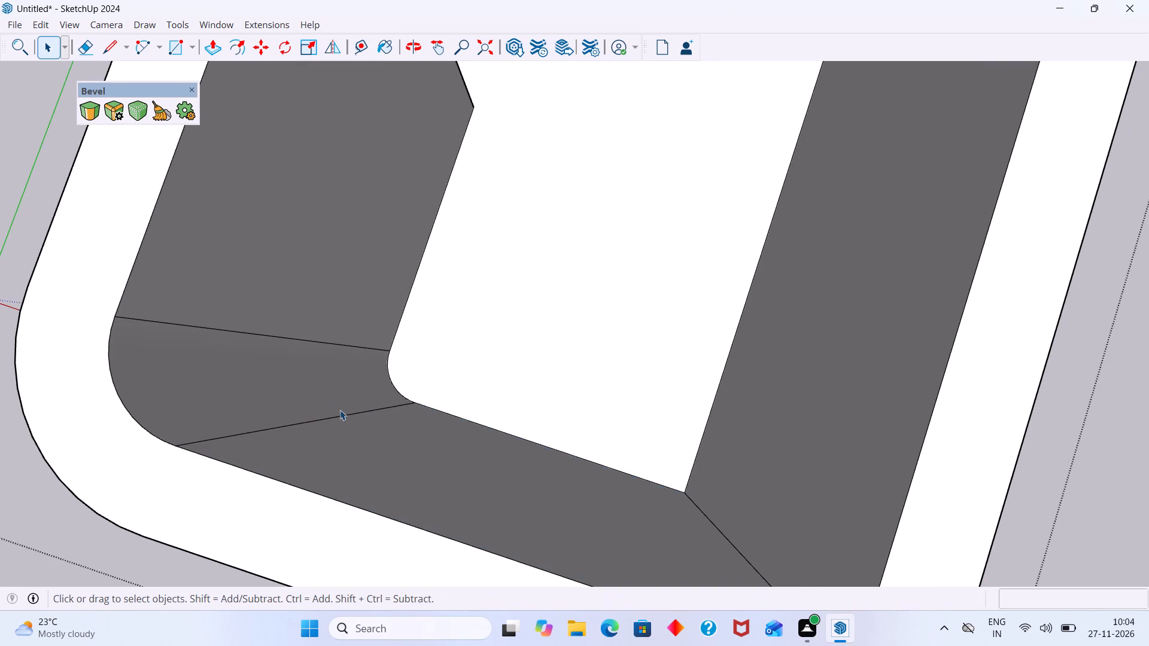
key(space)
Close the wall group after the edge cleanup.
scroll(427, 437, down, 14)
scroll(481, 440, down, 2)
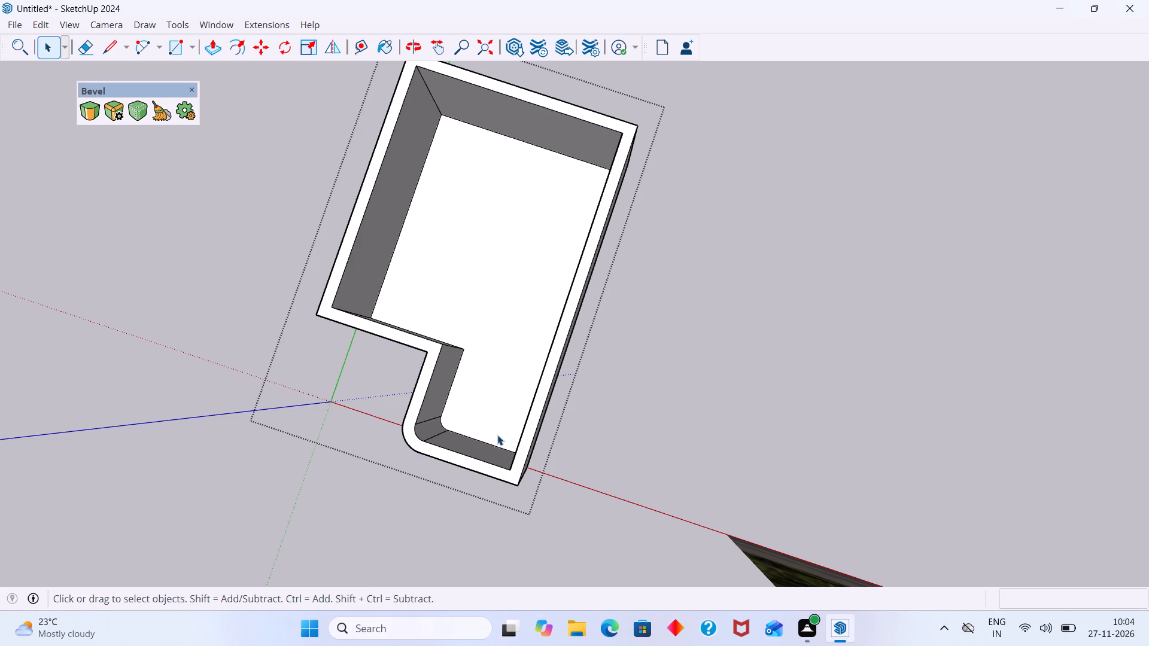
scroll(497, 435, down, 9)
click(618, 370)
Examine the finished ground-floor walls next to the elevation picture from the front and above.
middle_drag(549, 456, 586, 298)
middle_drag(552, 373, 616, 297)
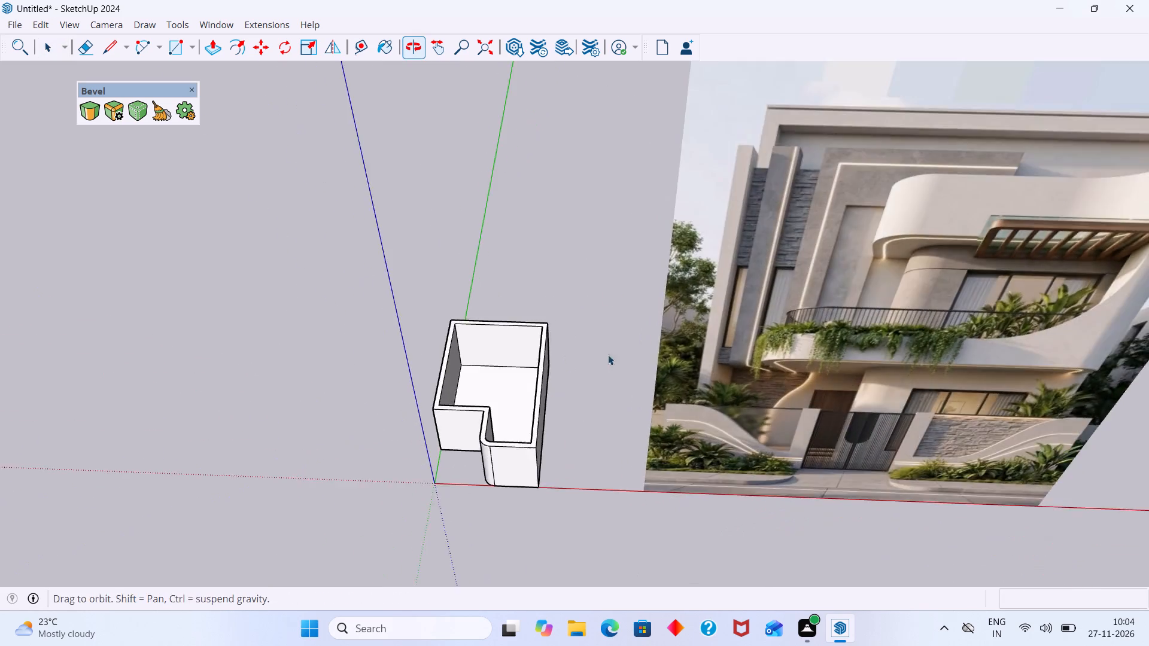
scroll(496, 450, up, 8)
middle_drag(531, 454, 491, 354)
scroll(491, 354, down, 15)
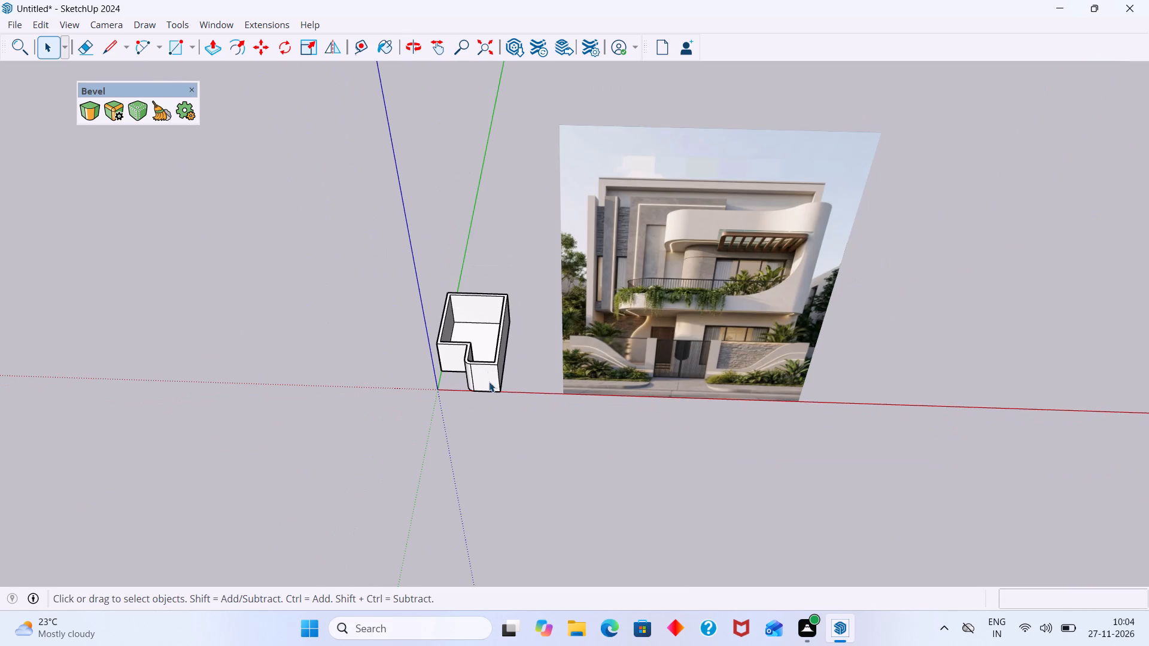
middle_drag(500, 267, 524, 209)
right_drag(451, 334, 471, 242)
middle_drag(454, 298, 471, 242)
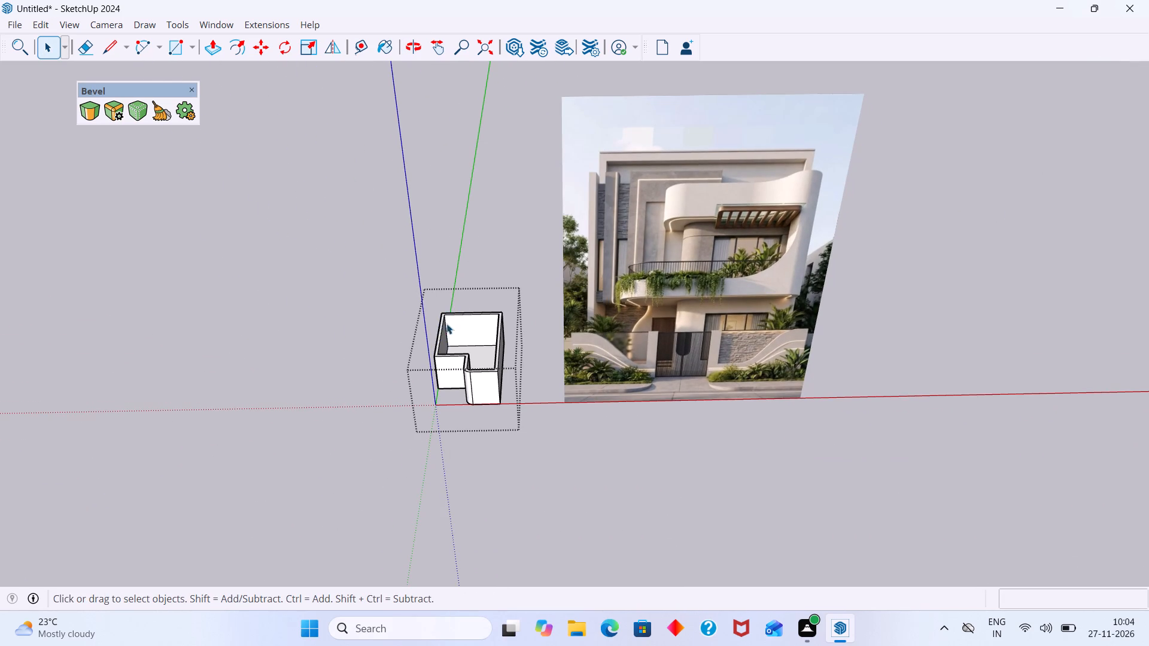
click(318, 325)
scroll(463, 372, up, 7)
middle_drag(488, 405, 488, 290)
scroll(496, 307, down, 10)
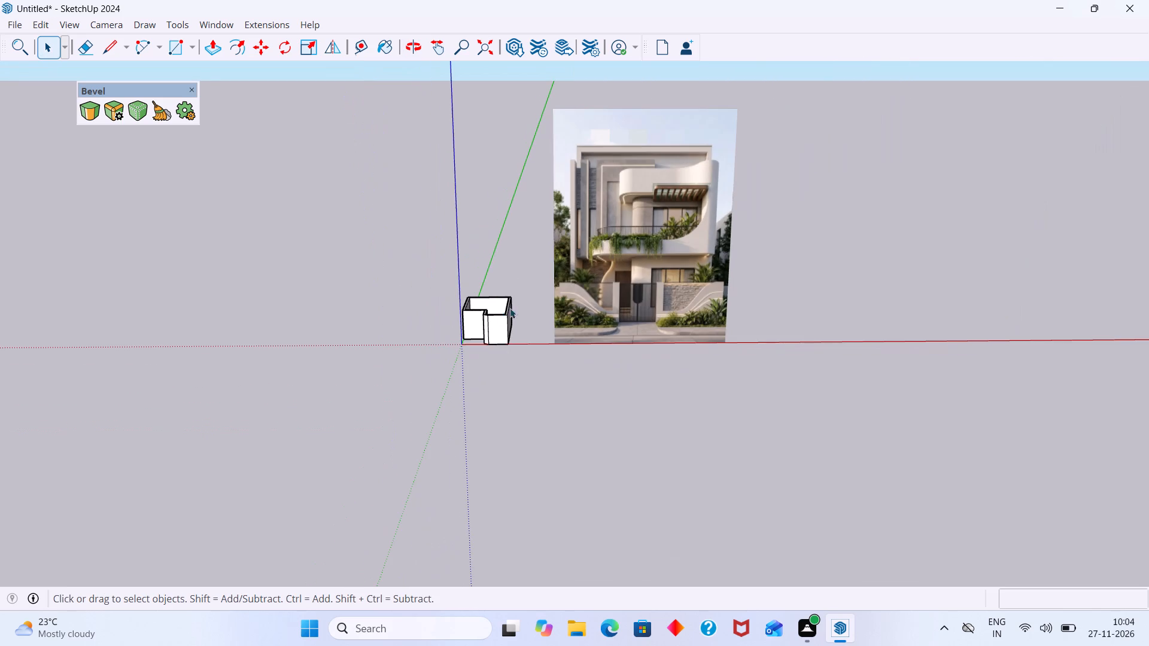
scroll(605, 290, up, 2)
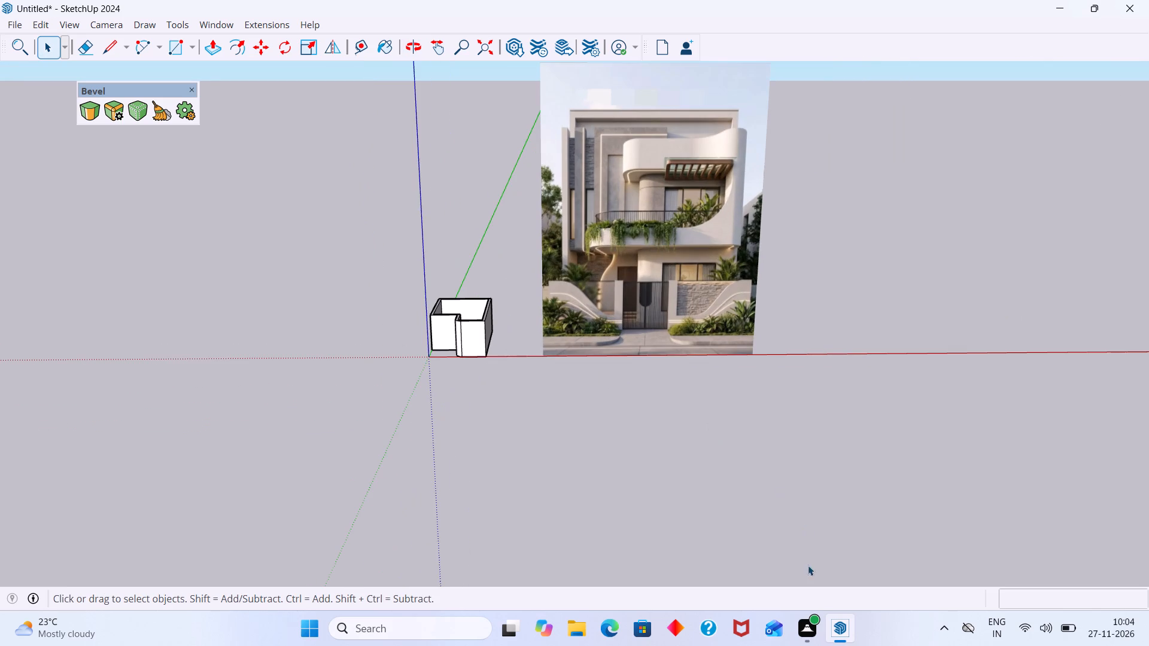
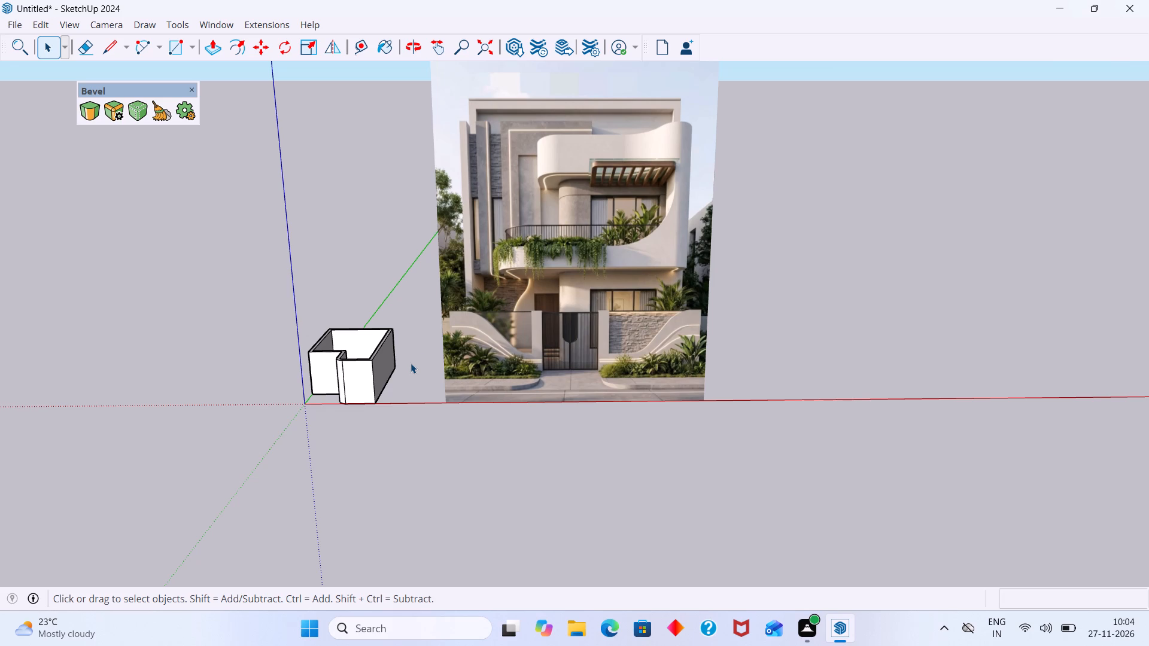
Examine the ground-floor walls beside the elevation picture from the front, the side and above.
middle_drag(367, 377, 470, 383)
scroll(336, 413, up, 7)
middle_drag(338, 419, 448, 419)
key(space)
click(417, 406)
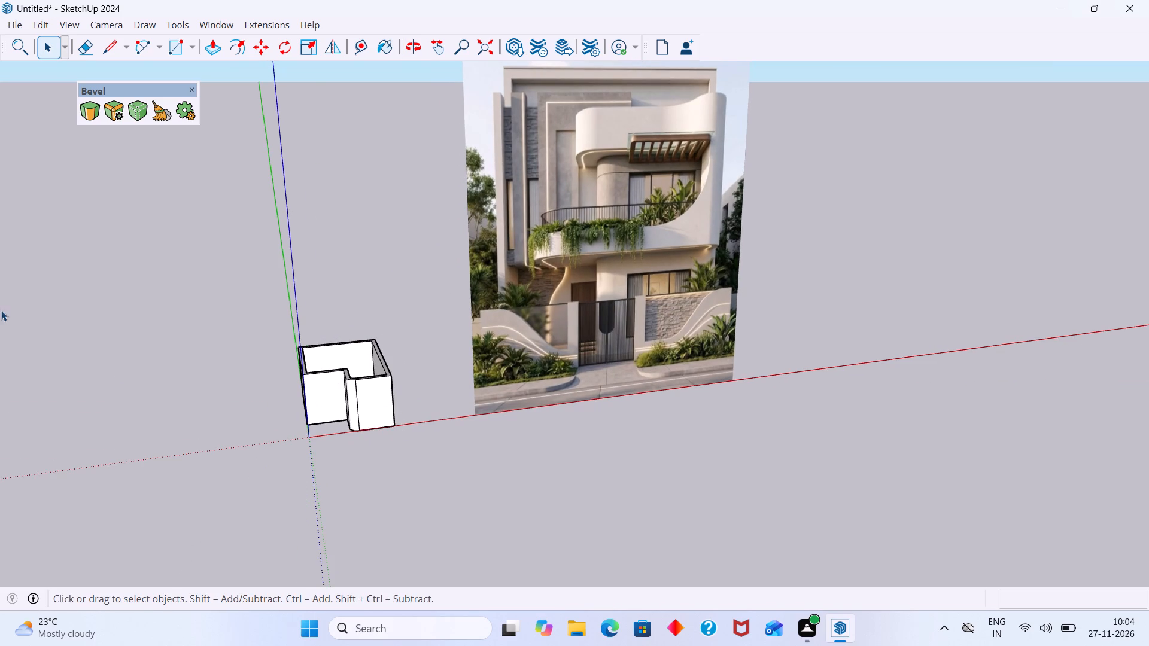
middle_drag(344, 364, 349, 441)
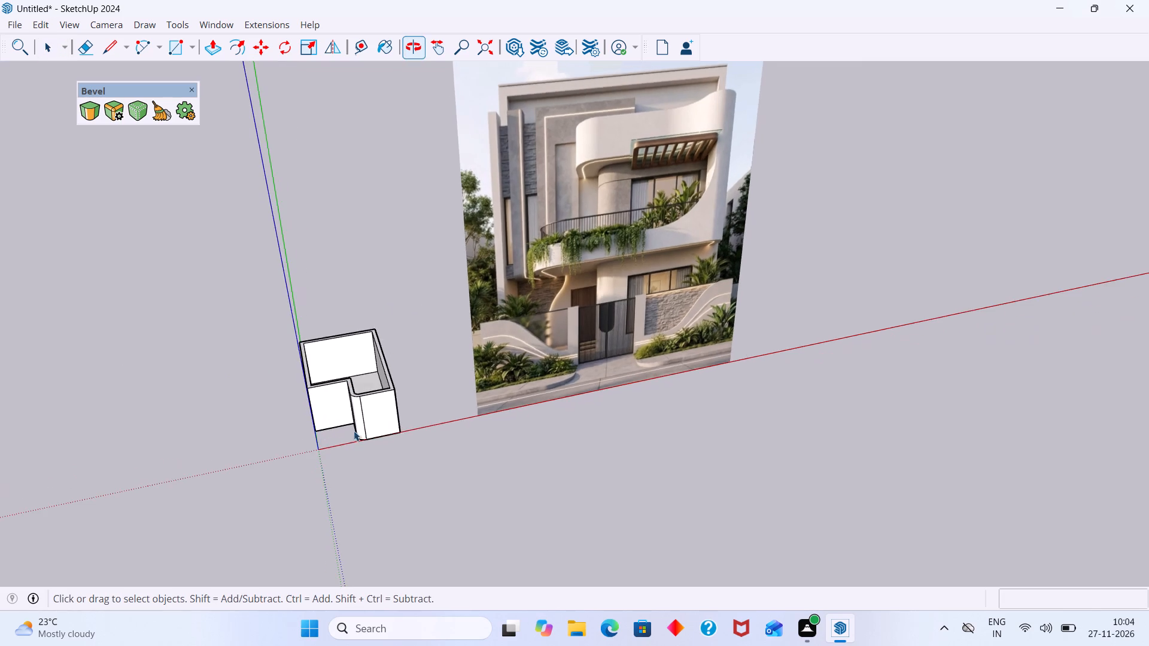
scroll(357, 422, up, 6)
scroll(420, 401, down, 7)
middle_drag(437, 414, 389, 374)
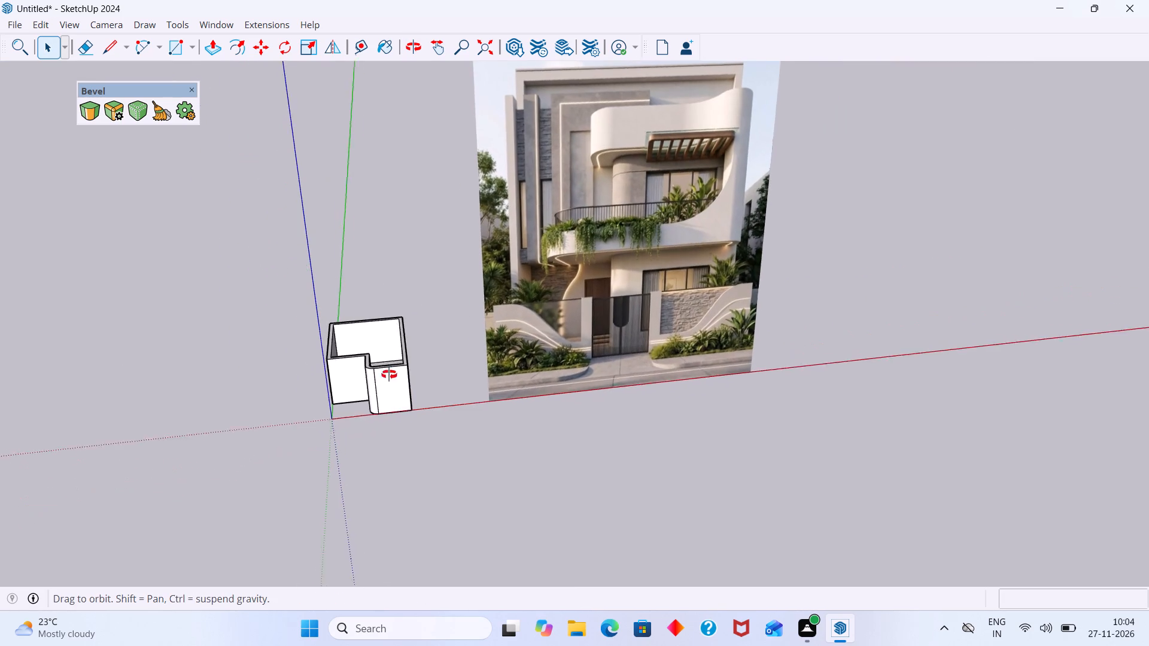
middle_drag(389, 374, 361, 360)
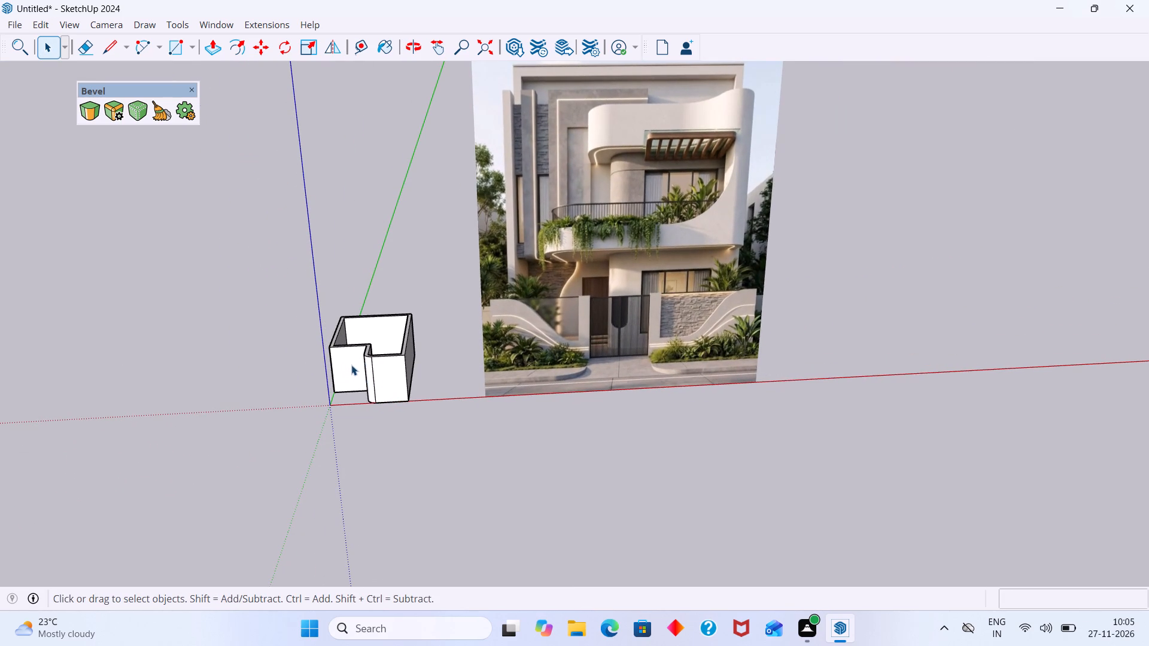
middle_drag(352, 365, 382, 365)
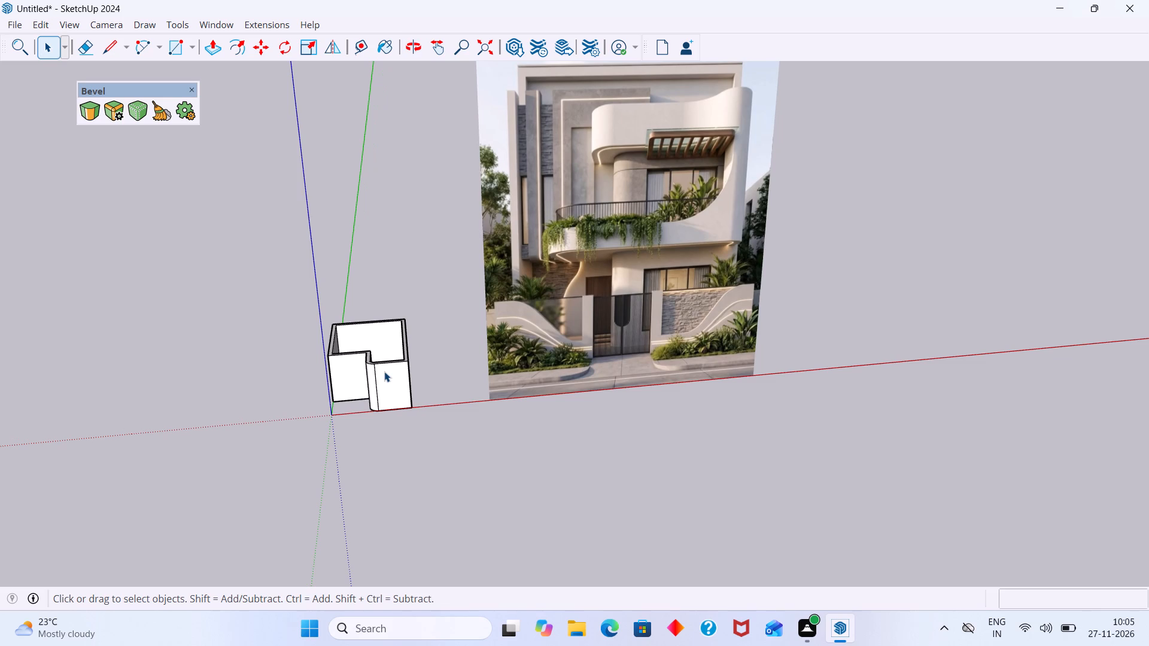
middle_drag(397, 376, 388, 400)
scroll(360, 356, up, 6)
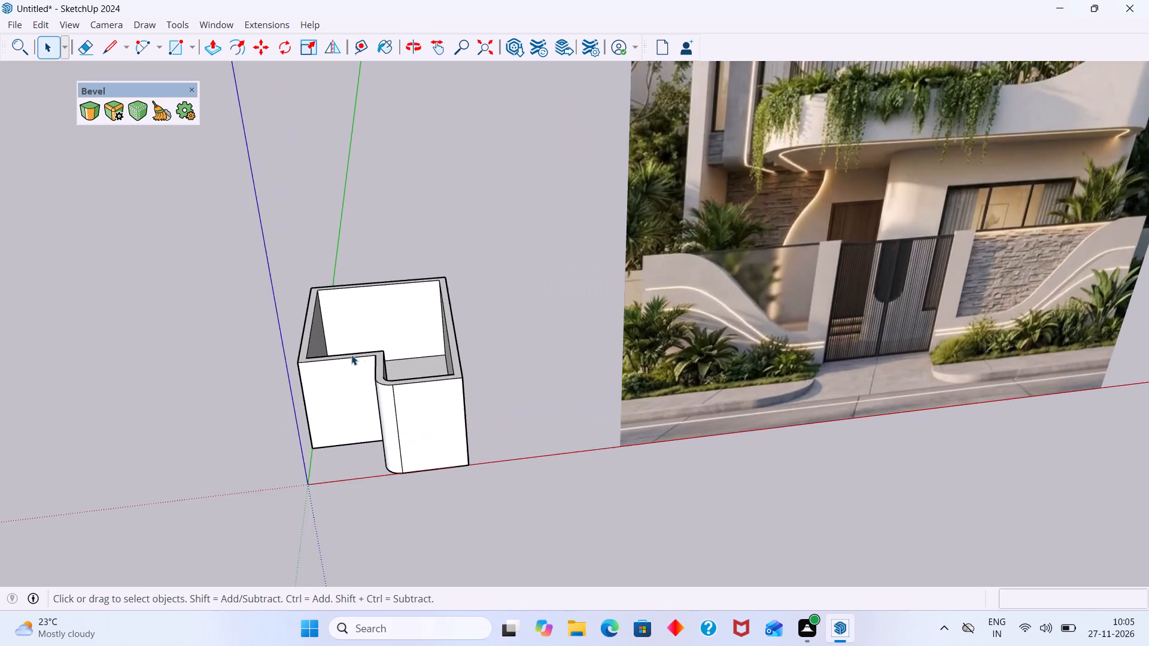
scroll(351, 355, up, 8)
middle_drag(349, 354, 398, 383)
scroll(411, 379, down, 3)
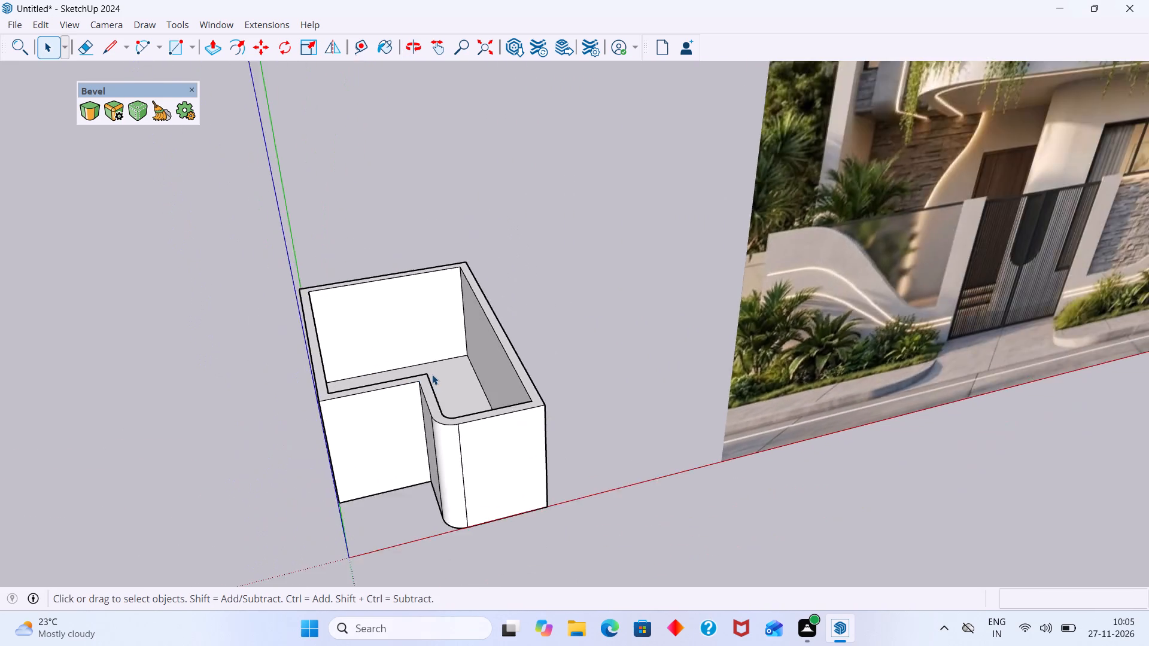
scroll(432, 374, down, 6)
scroll(442, 404, up, 6)
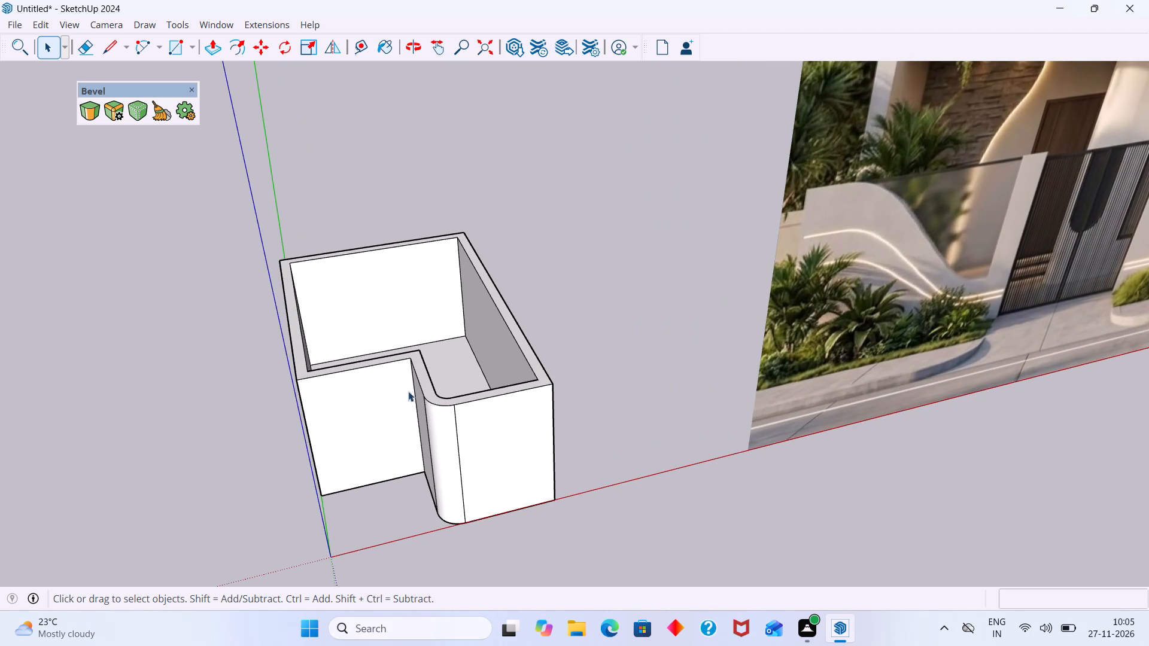
scroll(317, 337, up, 2)
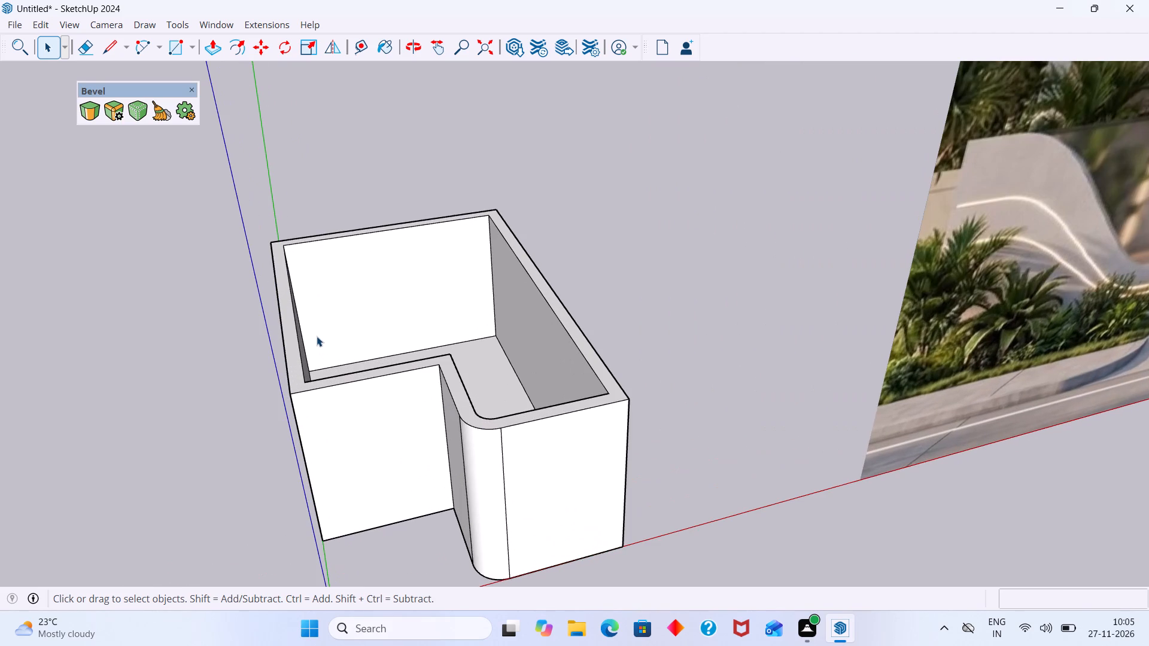
middle_drag(497, 395, 458, 486)
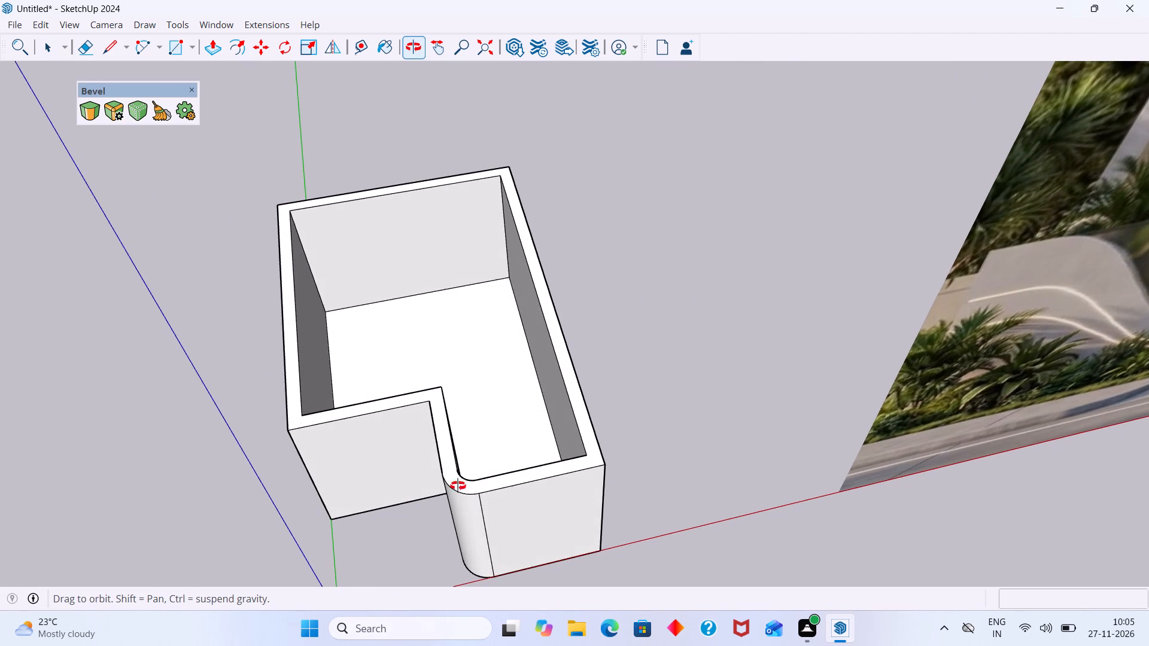
middle_drag(458, 486, 433, 461)
Undo the recent wall edits and the wall extrusion, back to the flat floor outline with its inner wall offset.
key(ctrl+z)
key(ctrl+z)
key(ctrl+z)
key(ctrl+z)
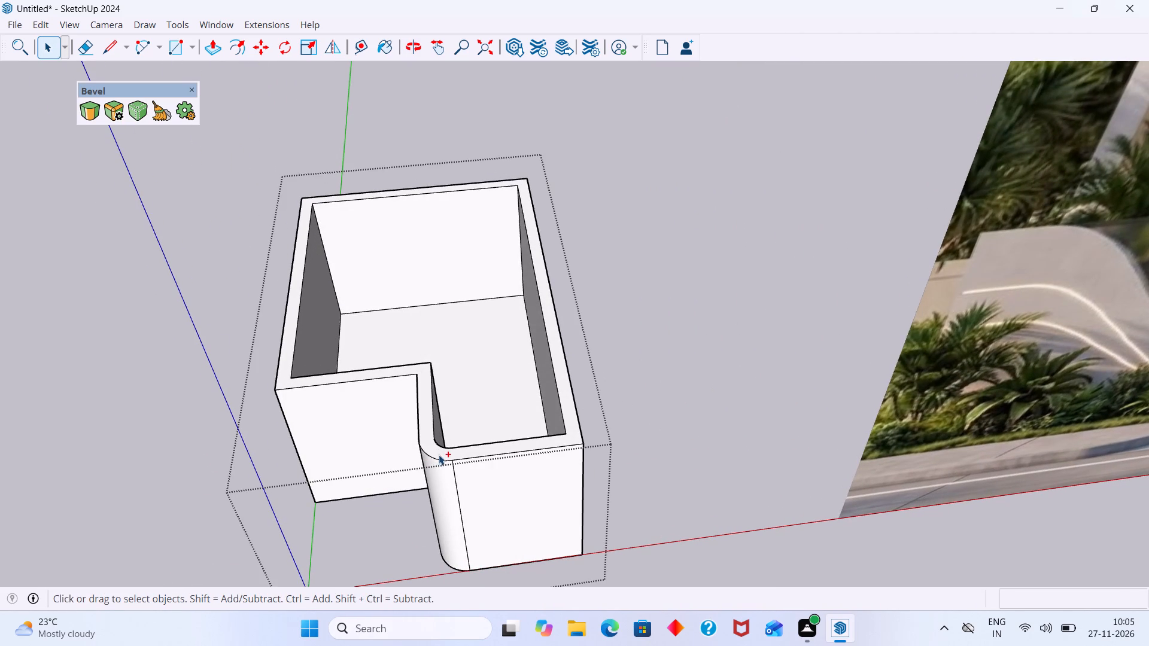
key(ctrl+z)
key(ctrl+z)
key(ctrl+z)
key(ctrl+z)
Copy the whole flat floor outline about 30' 8" along the negative red axis, beside the original.
scroll(470, 449, up, 1)
scroll(467, 449, down, 3)
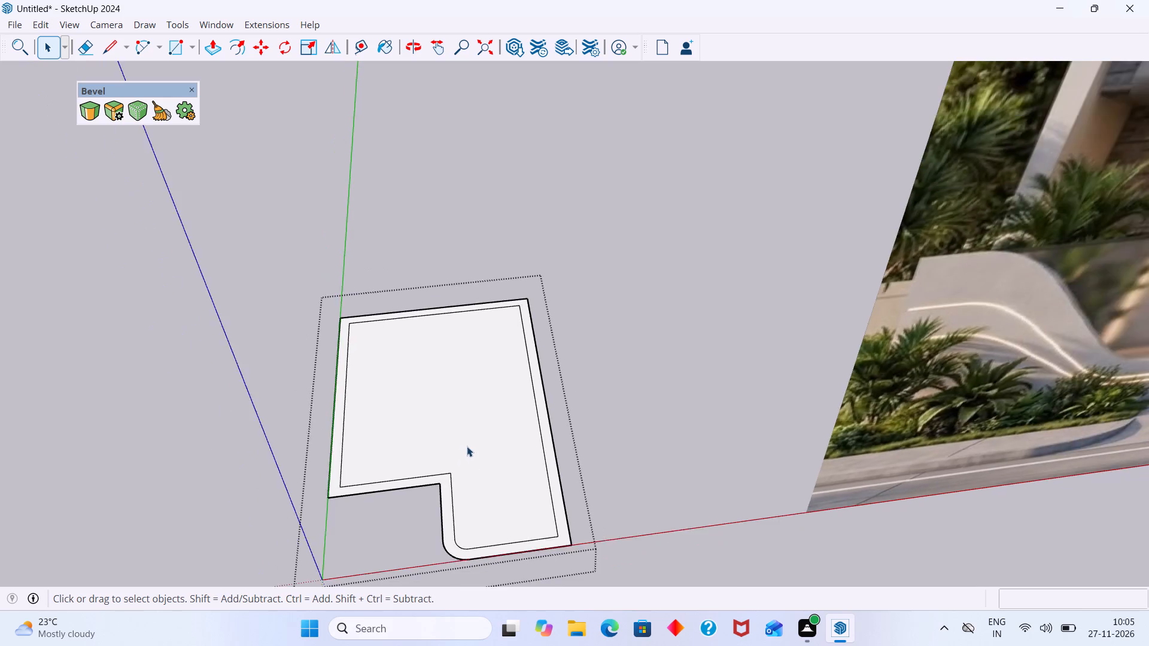
scroll(467, 446, down, 6)
drag(542, 518, 379, 318)
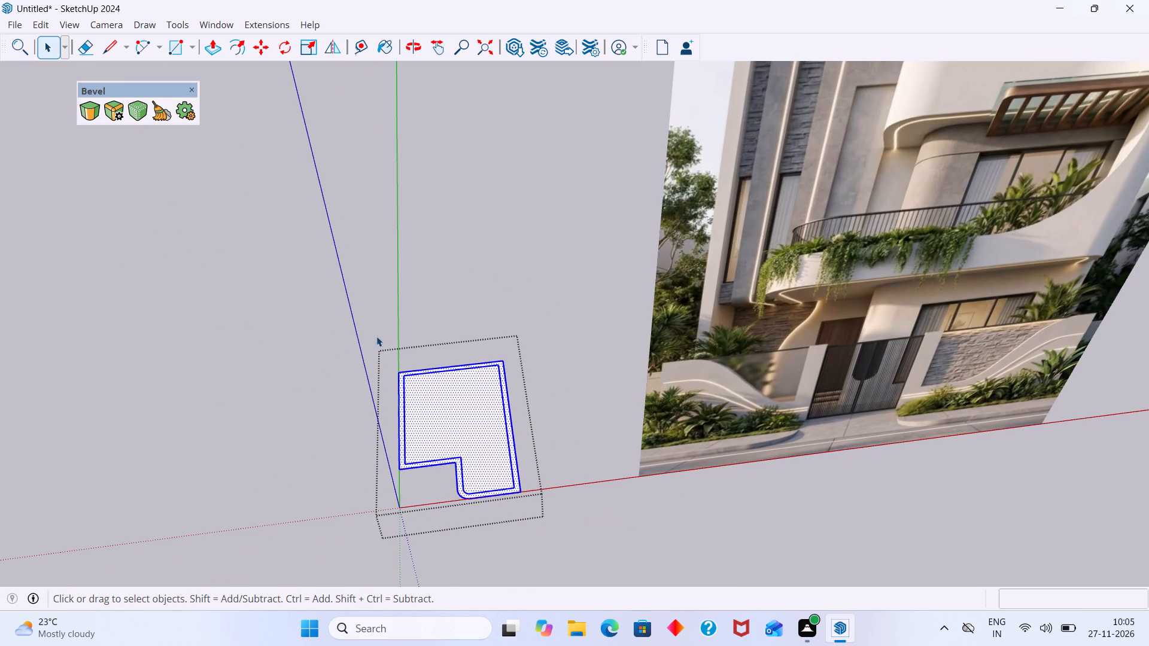
key(m)
click(520, 489)
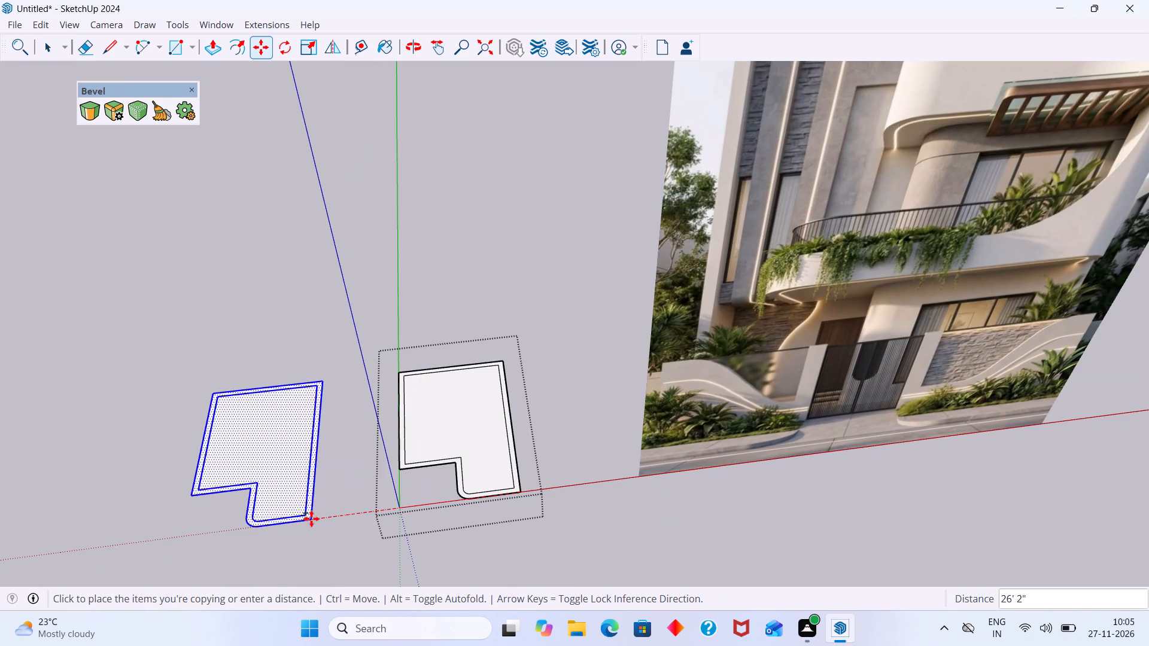
click(274, 525)
key(space)
click(327, 480)
Push/Pull the original outline's wall strip up 10'.
scroll(482, 457, up, 3)
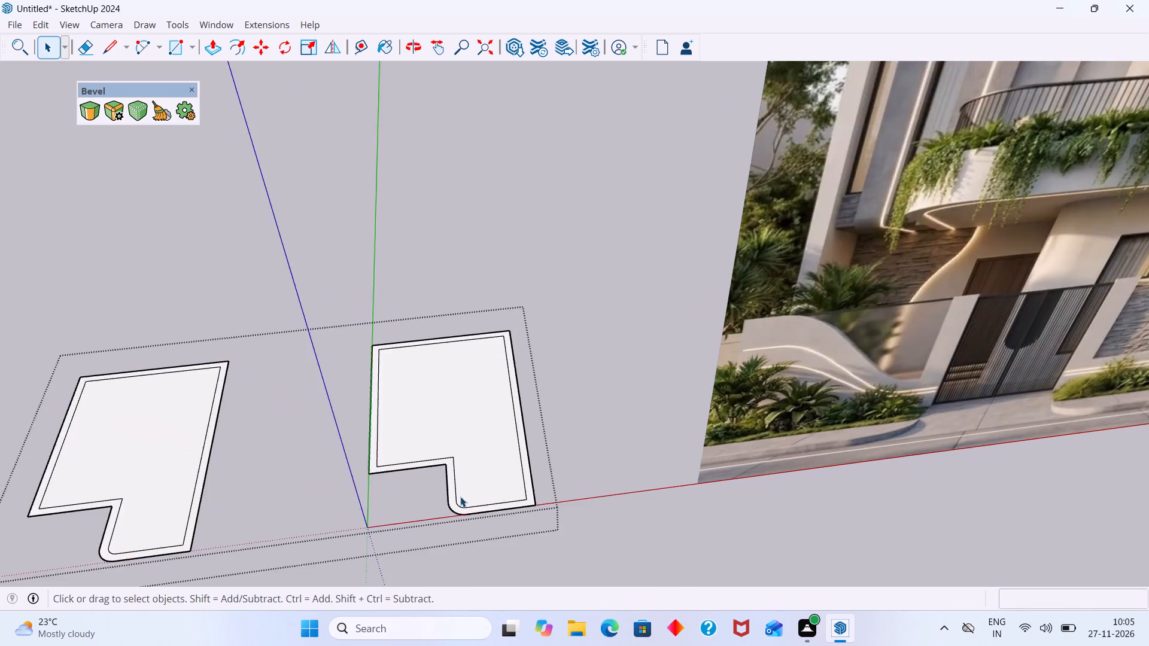
scroll(460, 496, up, 8)
click(452, 502)
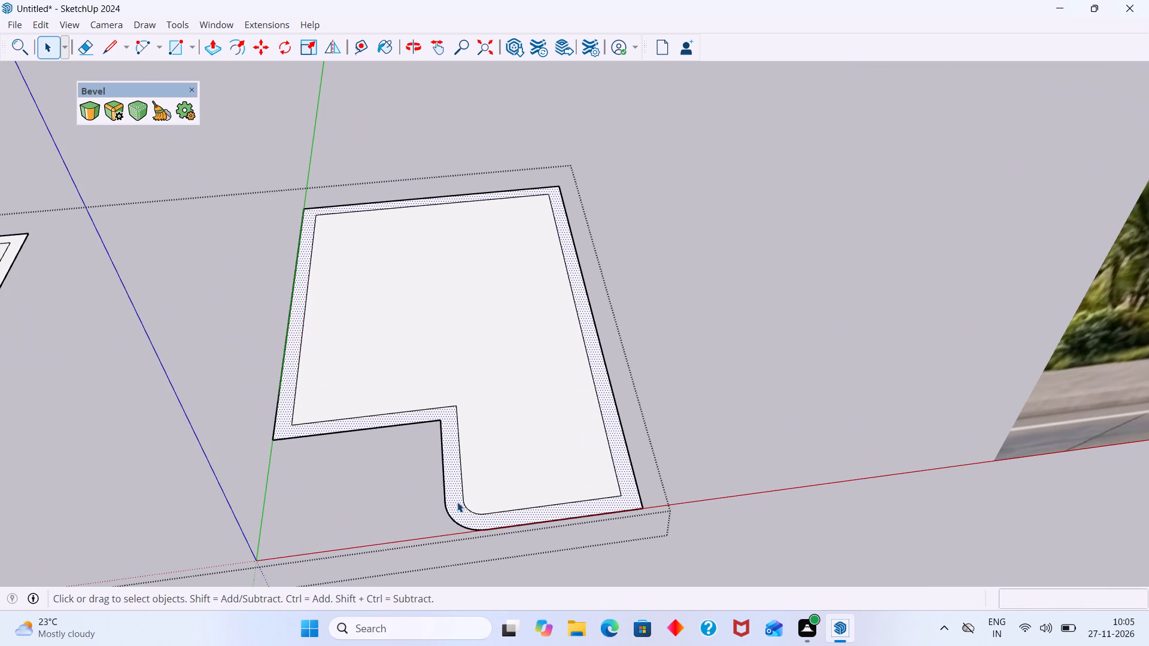
key(p)
click(457, 502)
key(1)
key(0)
key(apostrophe)
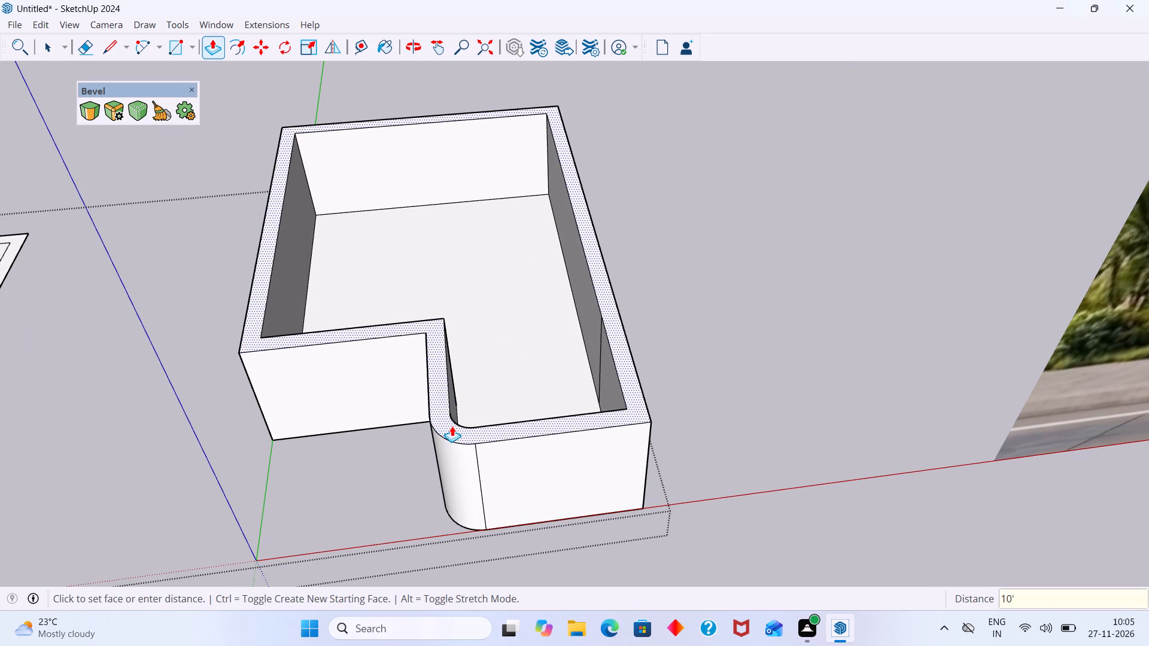
key(Return)
key(space)
Delete the vertical seam on the inner face of the long side wall near the front corner.
scroll(507, 407, down, 15)
middle_drag(538, 417, 619, 401)
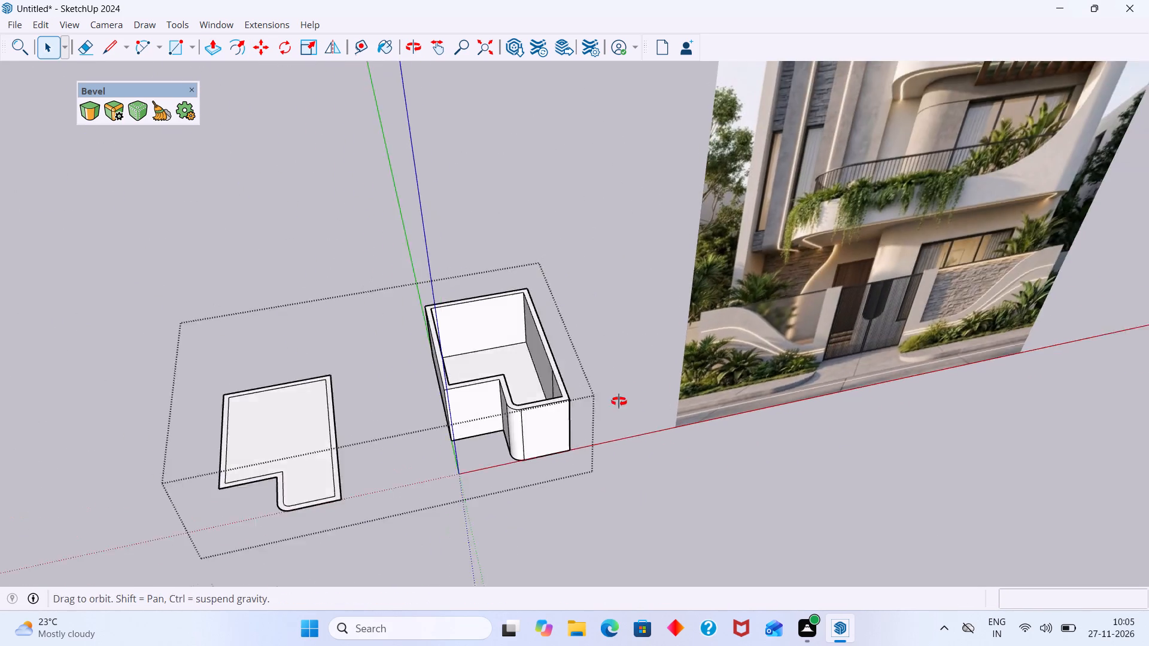
middle_drag(619, 401, 638, 393)
scroll(577, 391, up, 14)
click(559, 382)
click(564, 382)
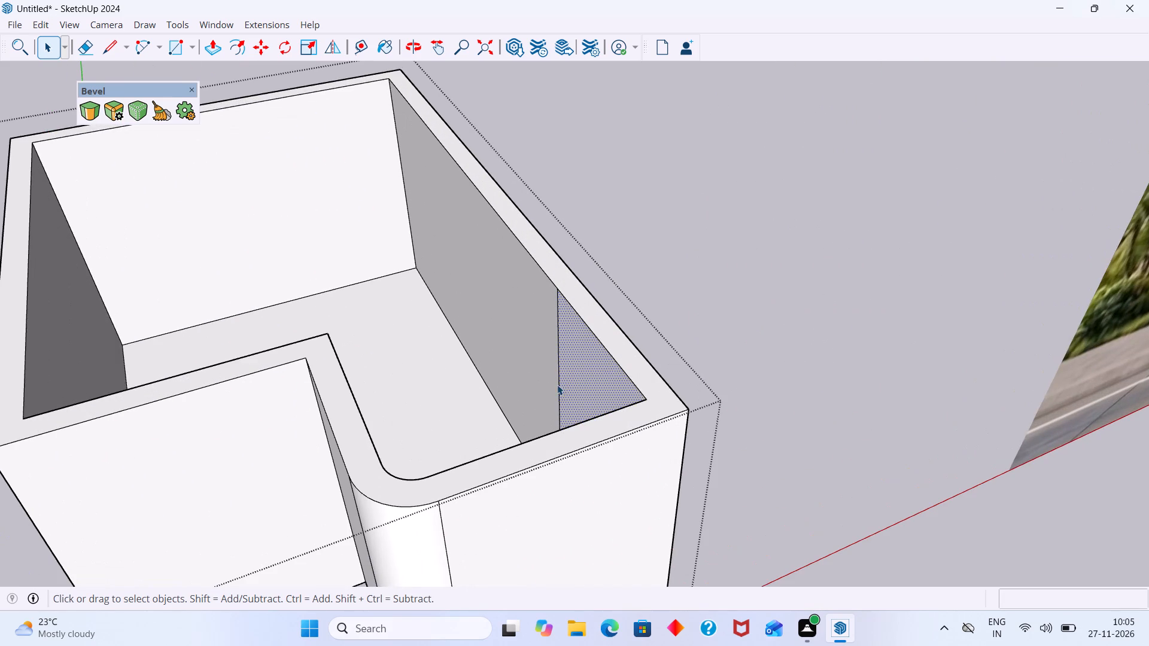
double_click(555, 385)
key(Delete)
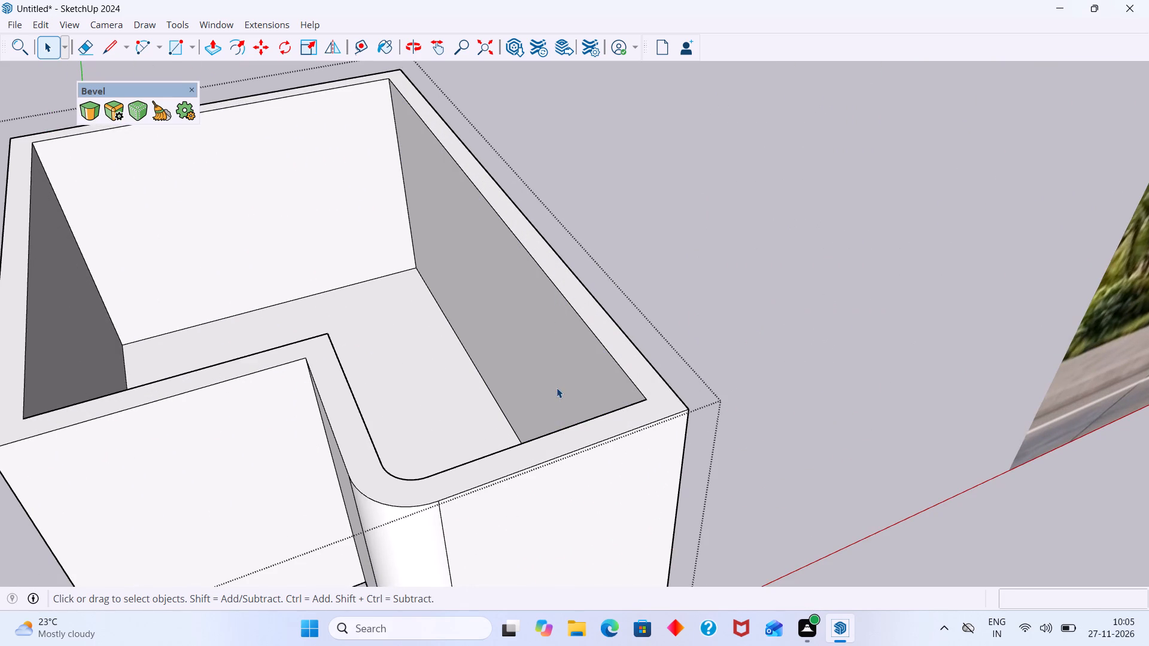
Erase the vertical seam on the outer face of the same long side wall and close the wall group.
scroll(557, 388, down, 6)
middle_drag(555, 375, 199, 356)
middle_drag(546, 286, 540, 282)
key(e)
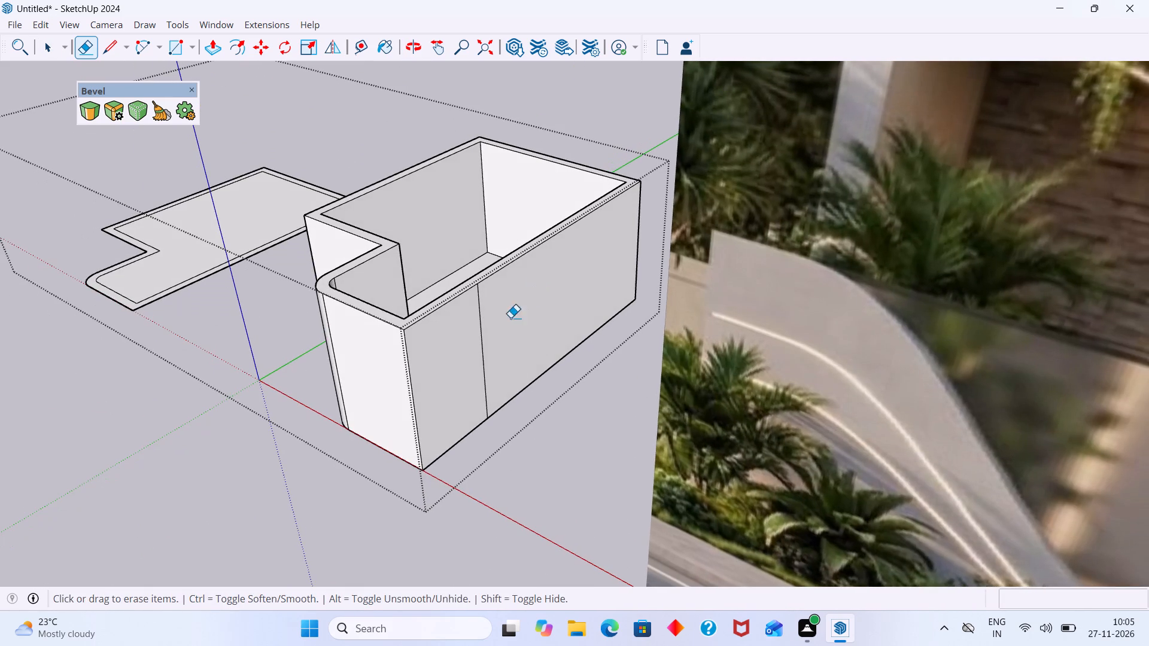
drag(510, 320, 485, 362)
scroll(485, 367, down, 8)
middle_drag(496, 371, 689, 356)
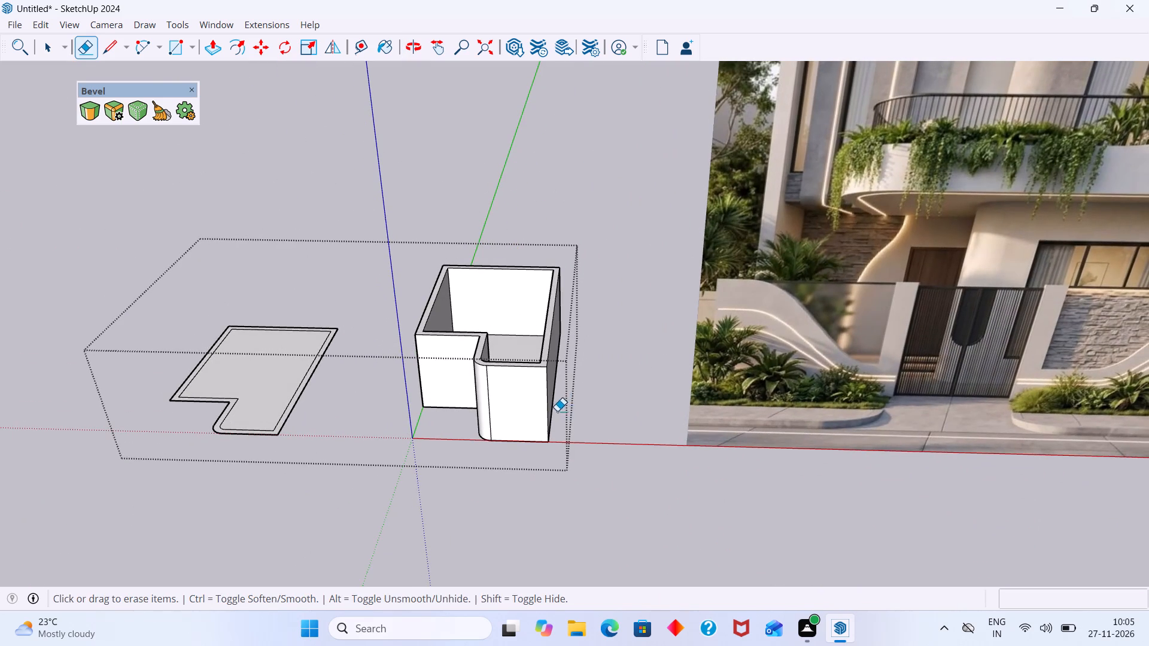
key(space)
click(642, 412)
Reopen the group and erase all inner offset lines from the copied floor outline, leaving only its outer boundary.
scroll(389, 411, up, 6)
middle_drag(323, 391, 467, 394)
scroll(467, 394, down, 3)
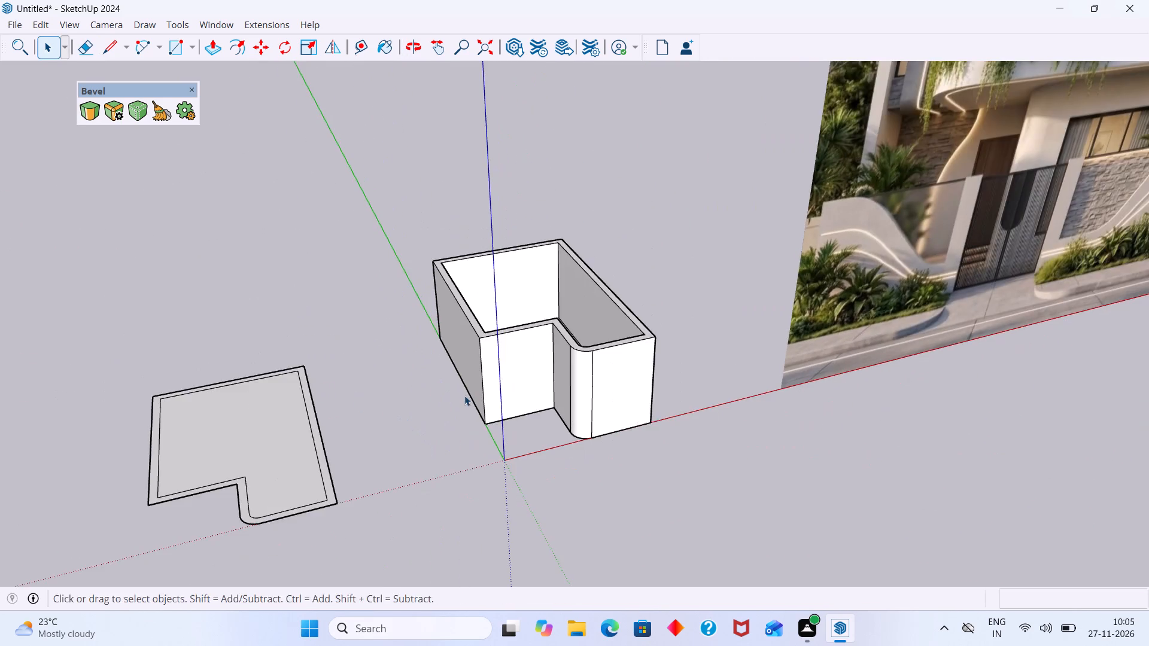
middle_drag(464, 395, 655, 345)
scroll(432, 409, up, 3)
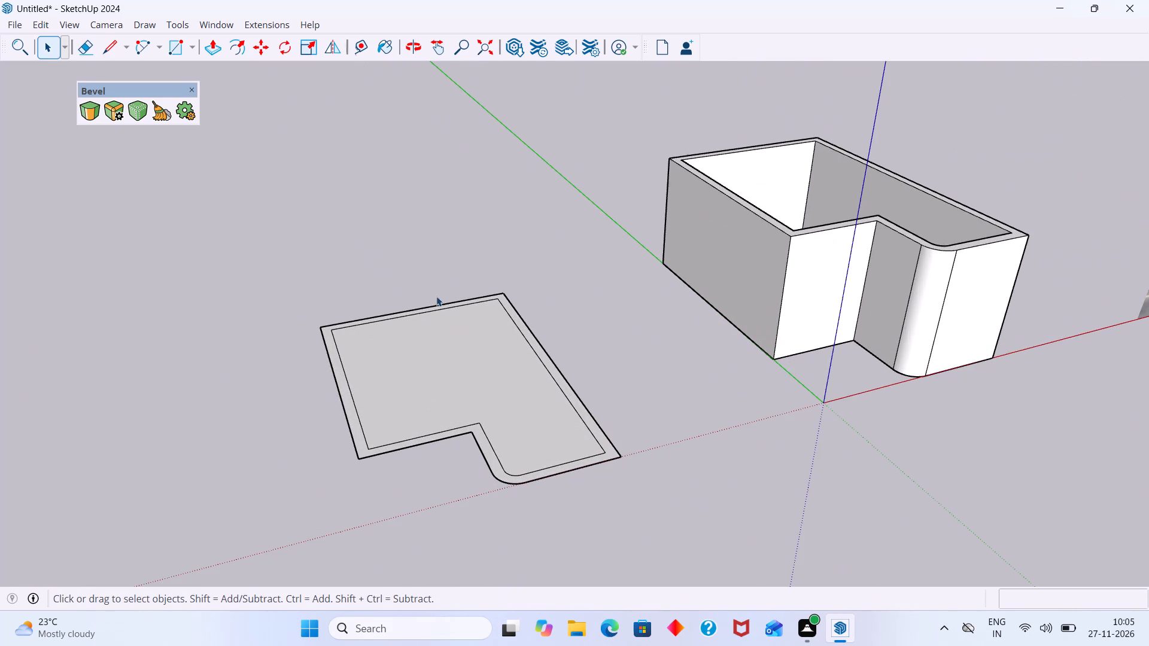
scroll(433, 343, down, 2)
scroll(425, 396, up, 8)
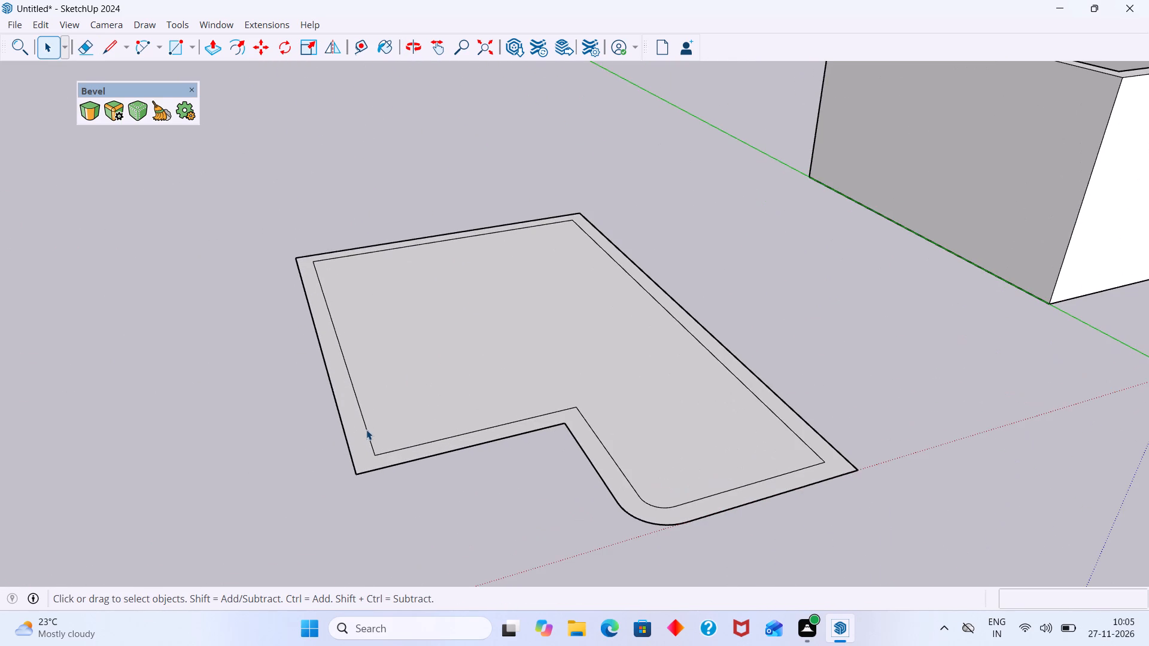
click(369, 431)
double_click(370, 434)
double_click(388, 431)
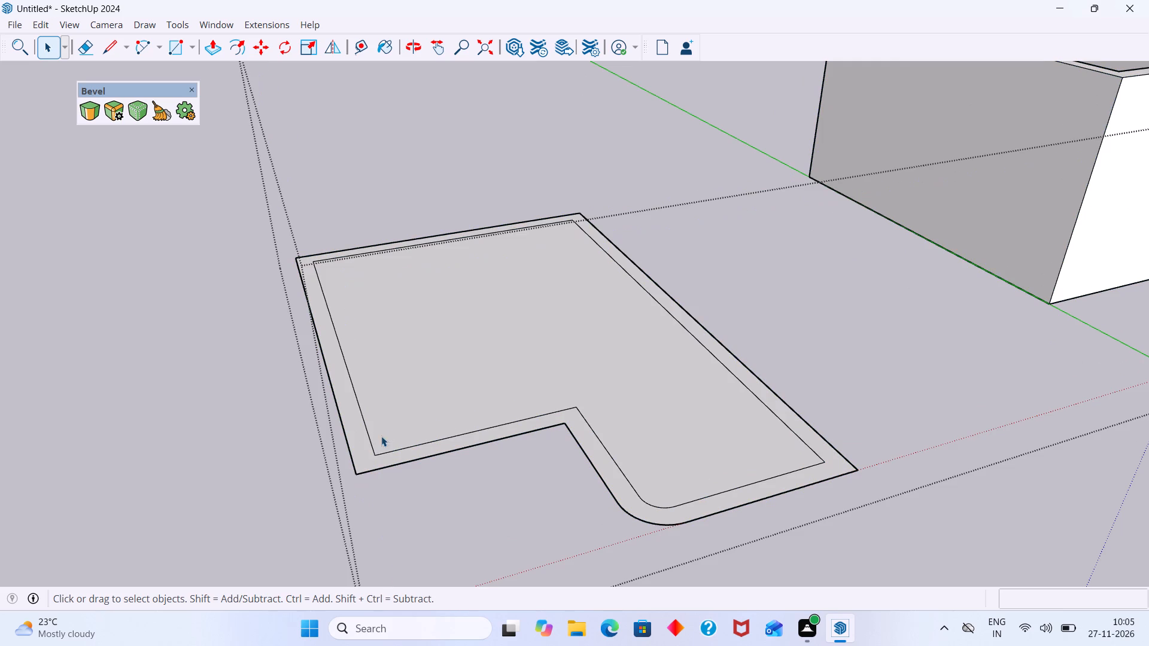
click(372, 449)
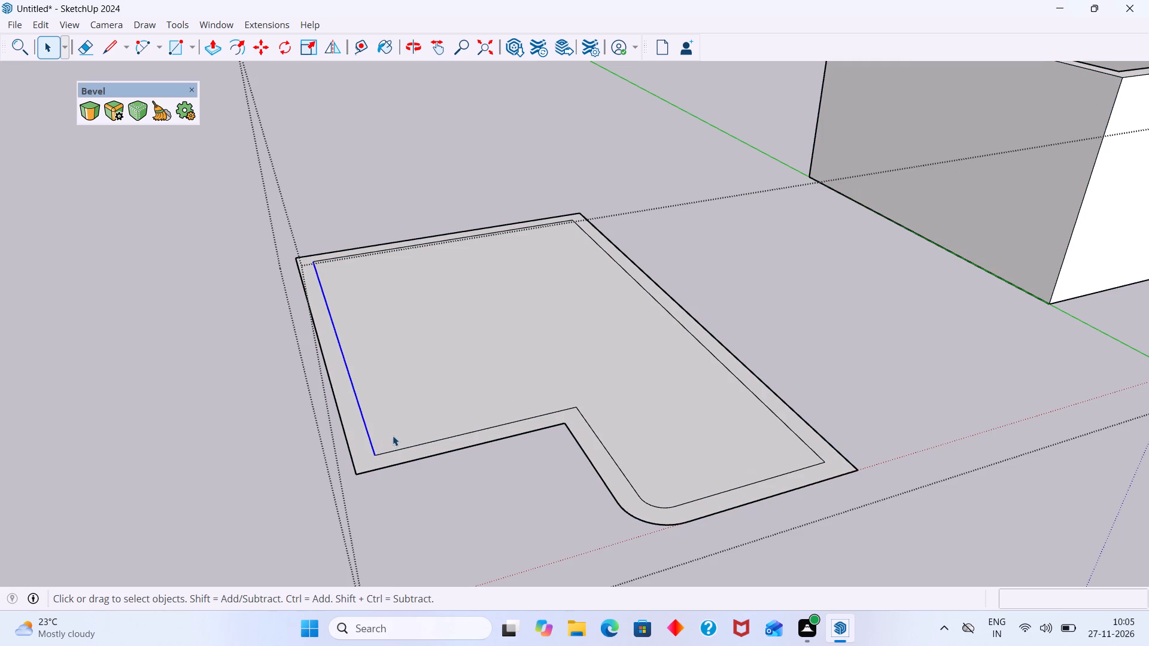
key(e)
drag(416, 427, 367, 449)
click(418, 442)
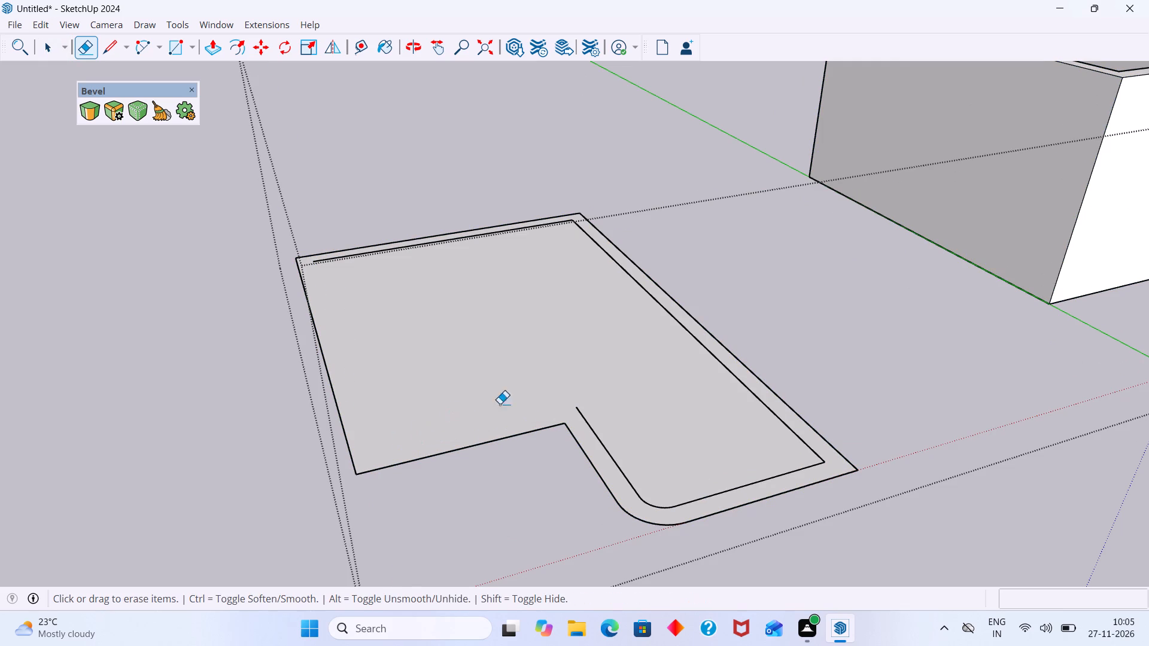
click(606, 449)
drag(673, 508, 673, 502)
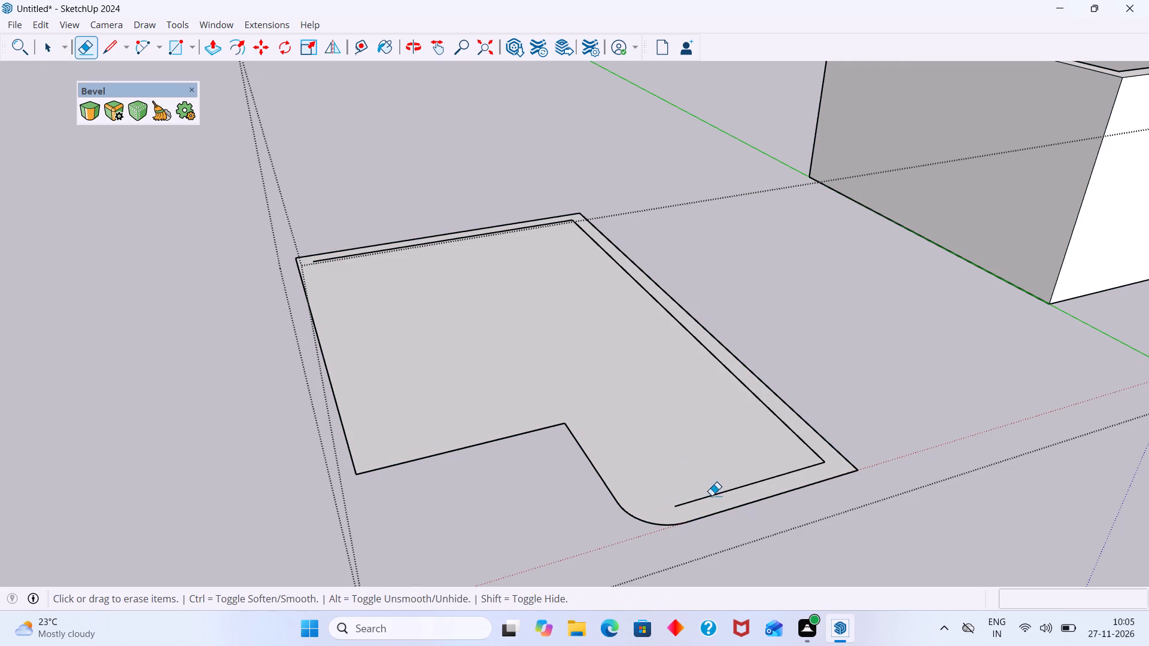
drag(713, 496, 695, 501)
drag(805, 438, 788, 447)
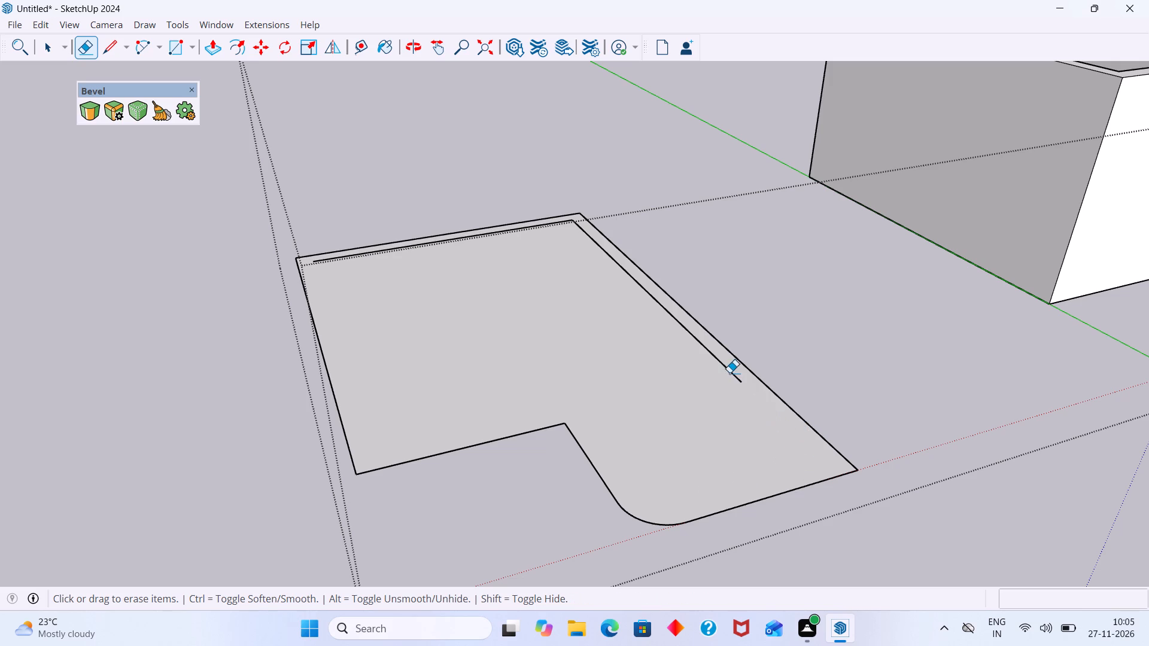
click(729, 371)
click(533, 228)
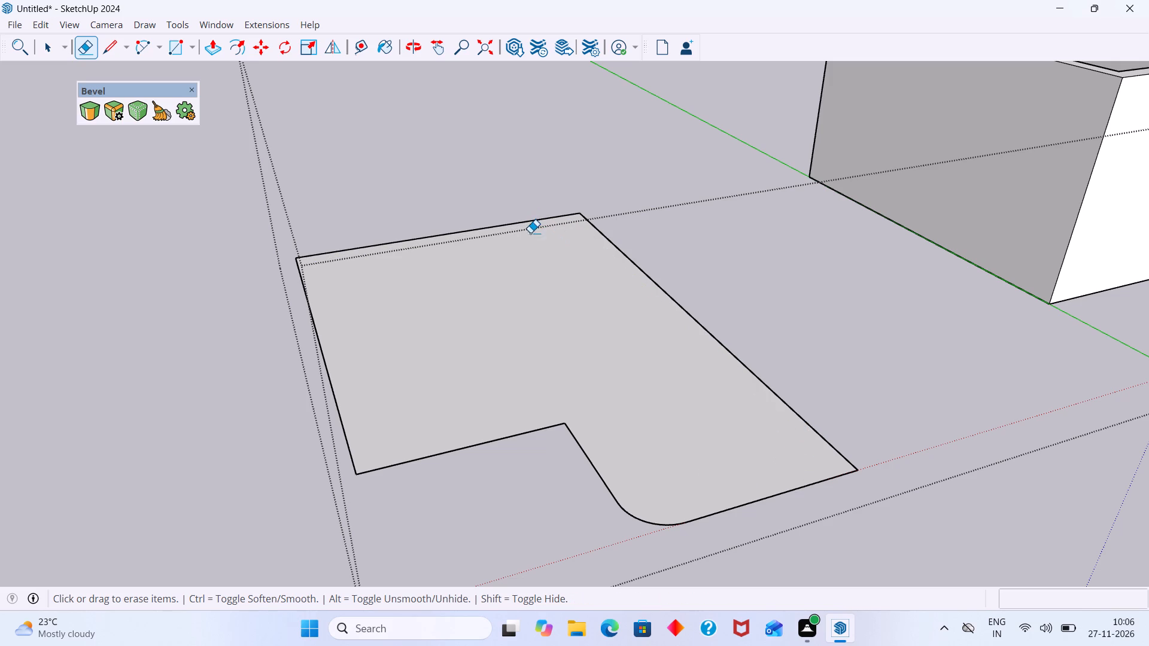
Push/Pull the copied floor outline's face up 6" to form the slab.
key(space)
double_click(546, 336)
click(546, 342)
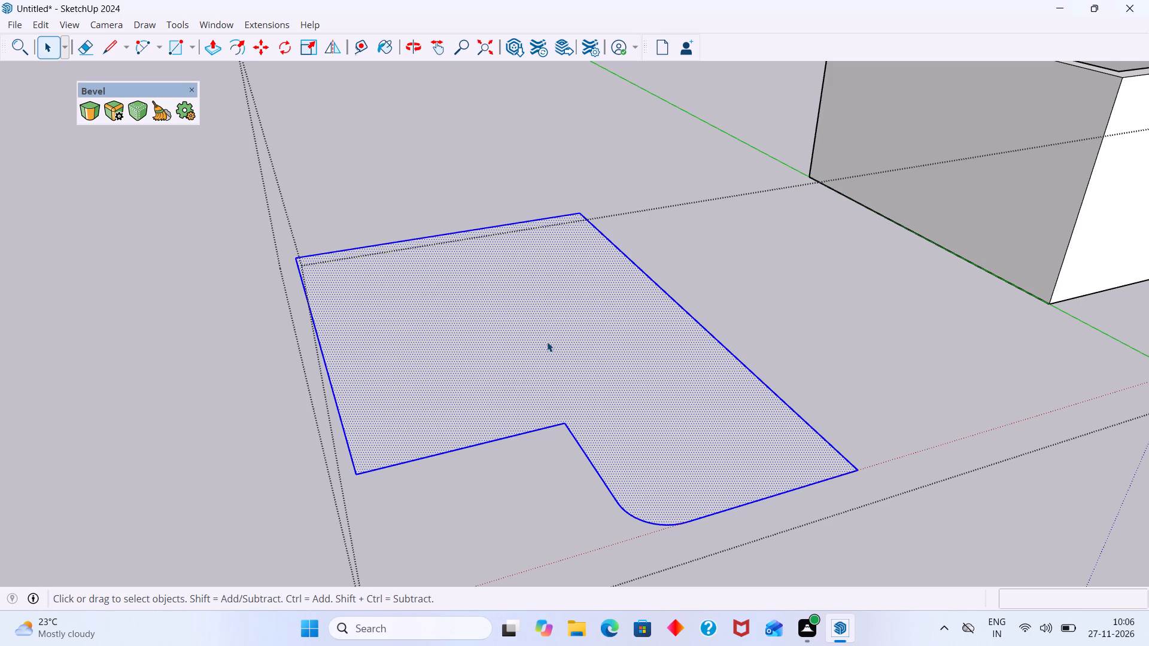
key(p)
click(550, 342)
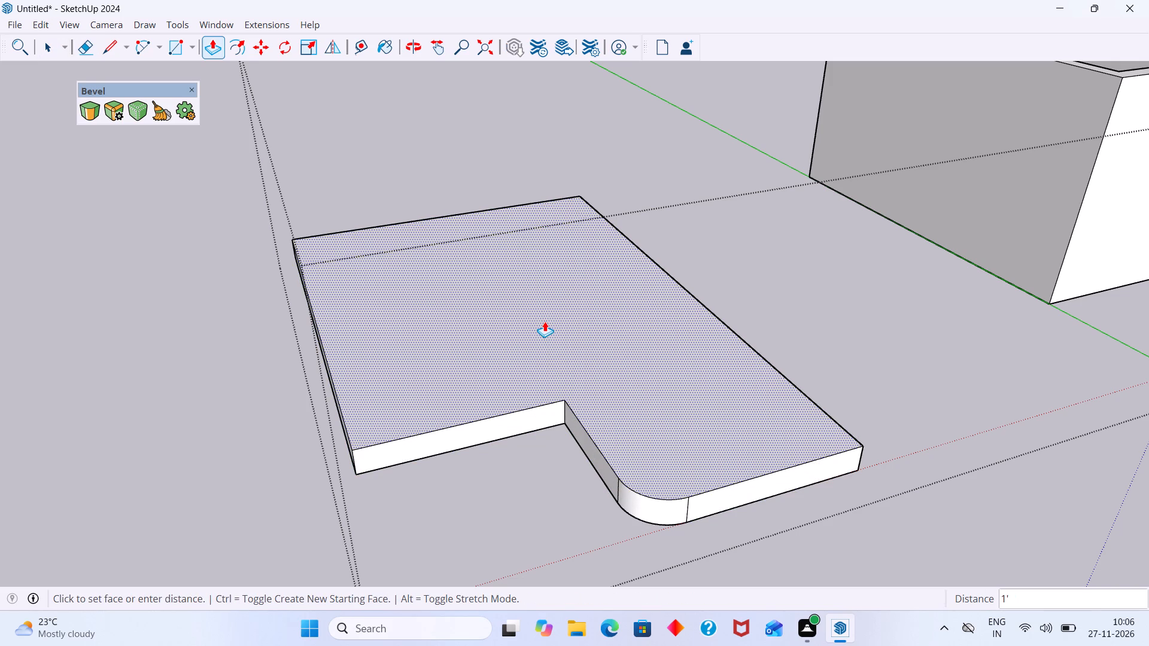
text(6")
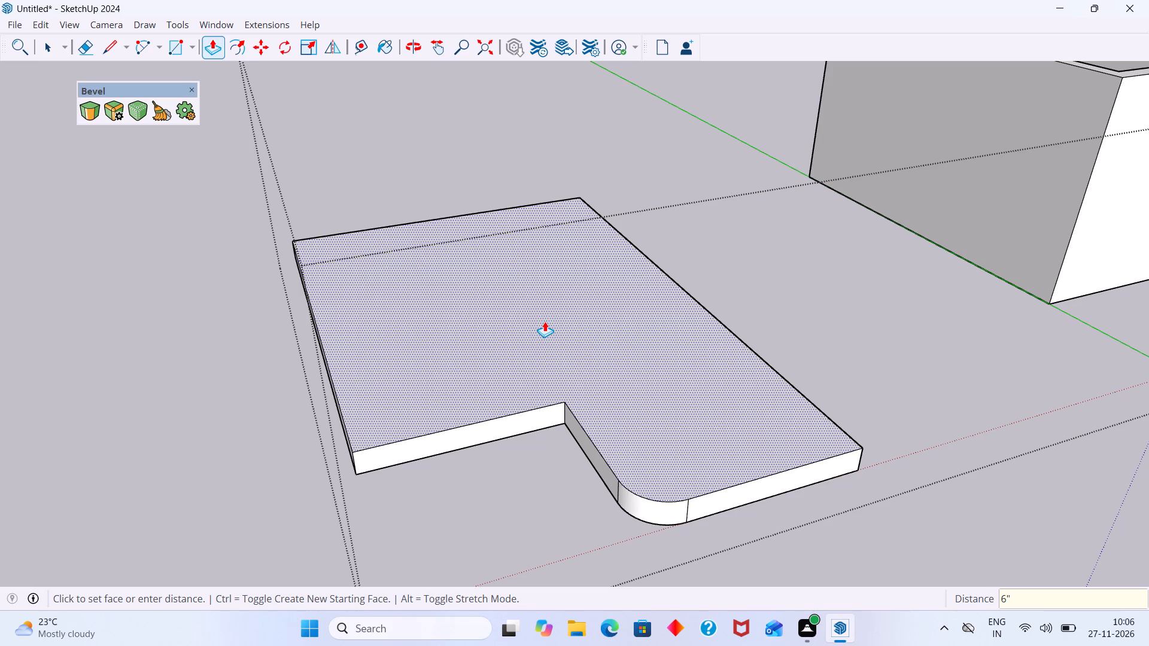
key(Return)
key(space)
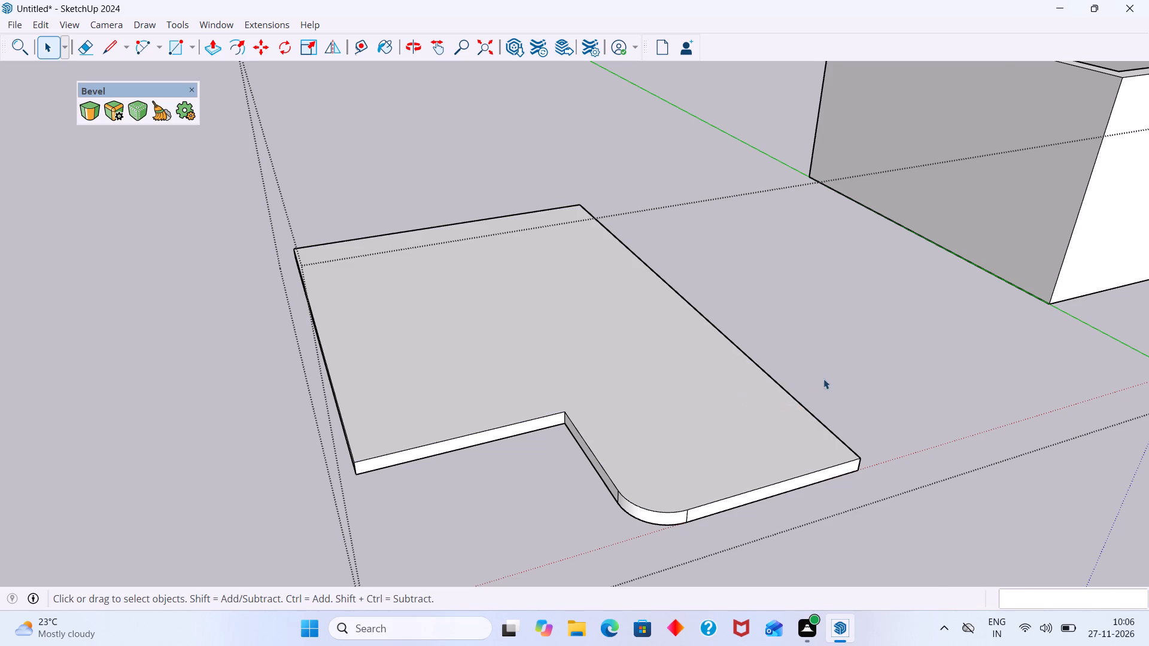
click(825, 379)
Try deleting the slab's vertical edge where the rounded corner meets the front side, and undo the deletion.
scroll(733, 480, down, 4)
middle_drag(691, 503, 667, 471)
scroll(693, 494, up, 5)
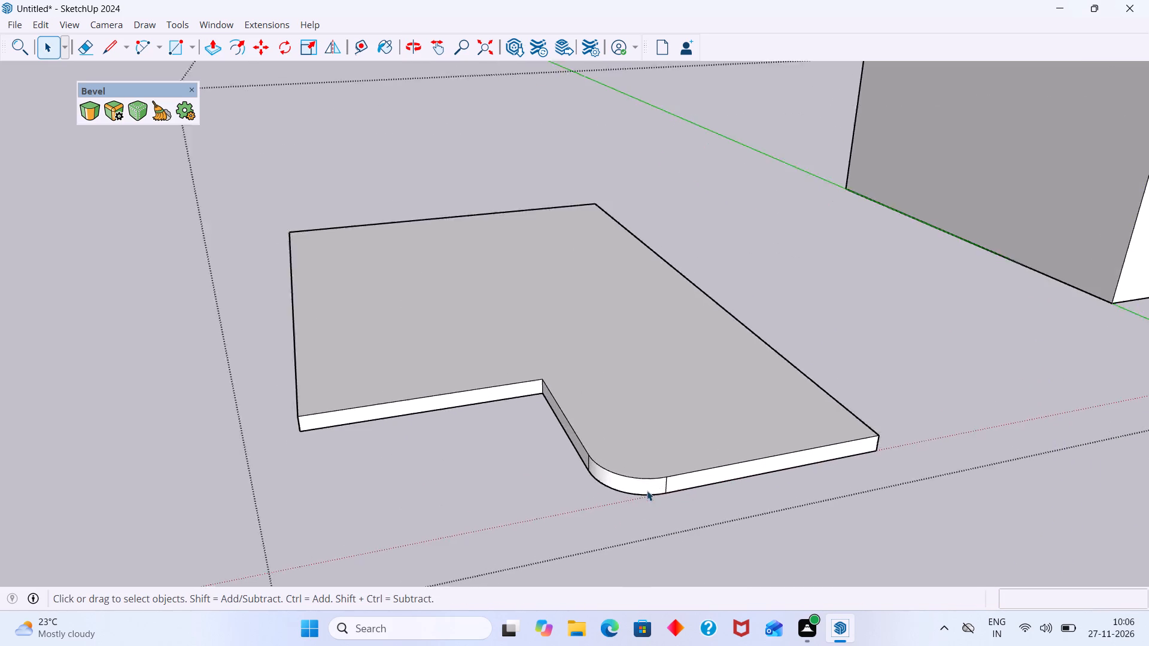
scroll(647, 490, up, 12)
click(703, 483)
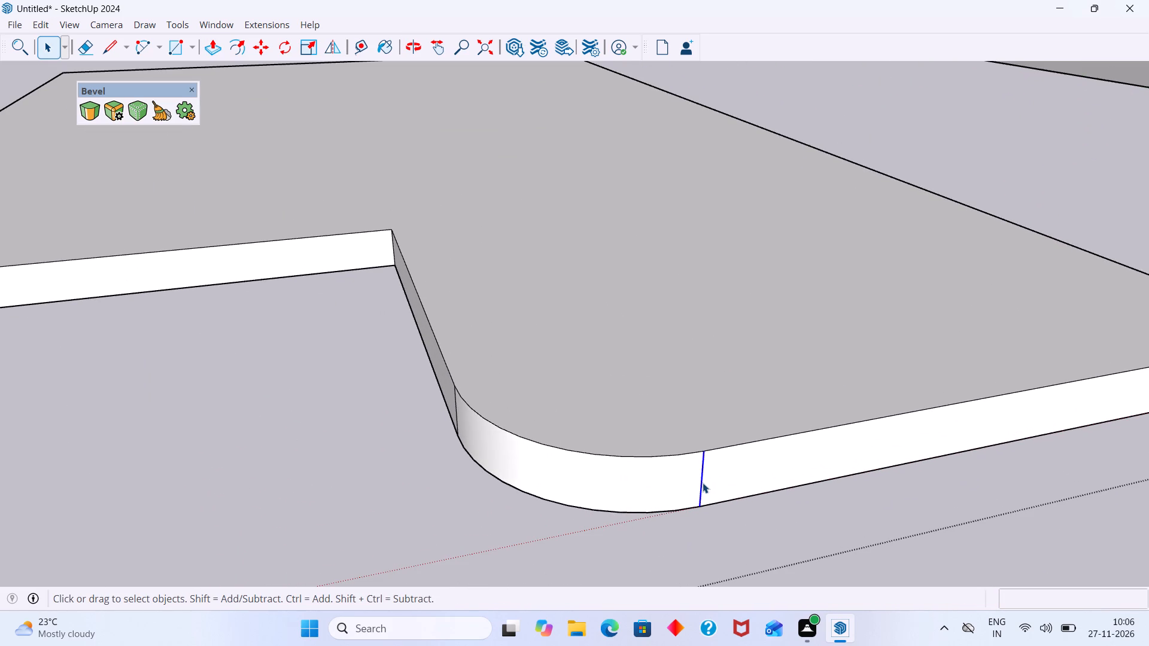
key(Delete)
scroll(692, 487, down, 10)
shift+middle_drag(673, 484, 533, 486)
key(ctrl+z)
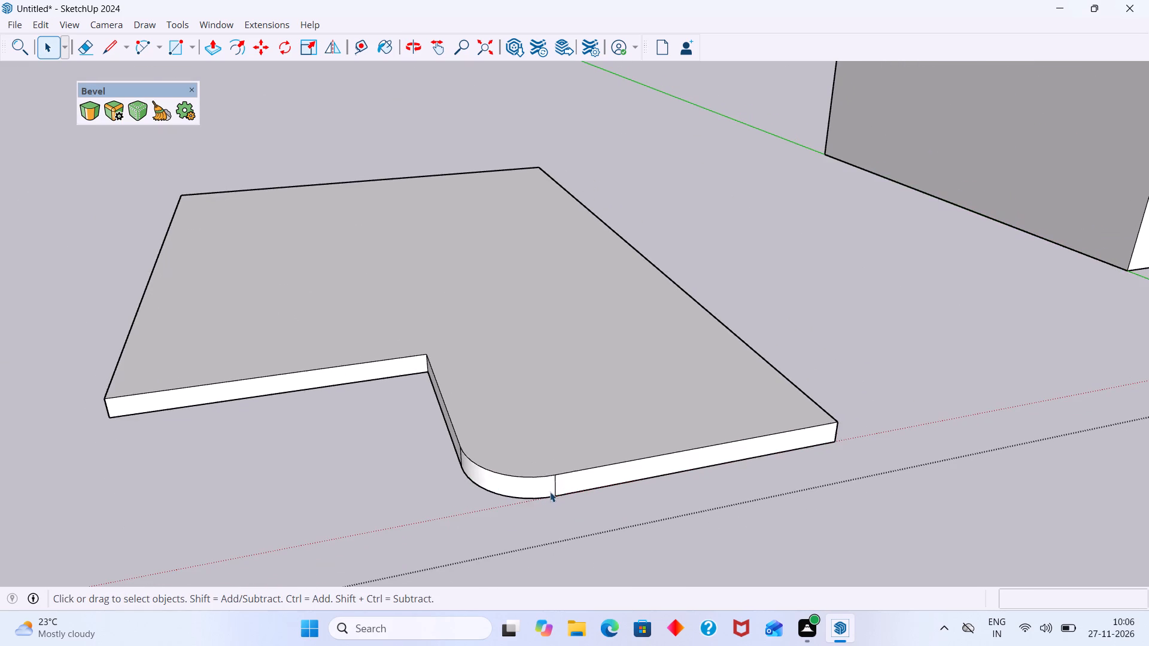
Erase the vertical seam midway along the slab's long straight side face.
scroll(566, 489, down, 8)
double_click(625, 423)
triple_click(625, 422)
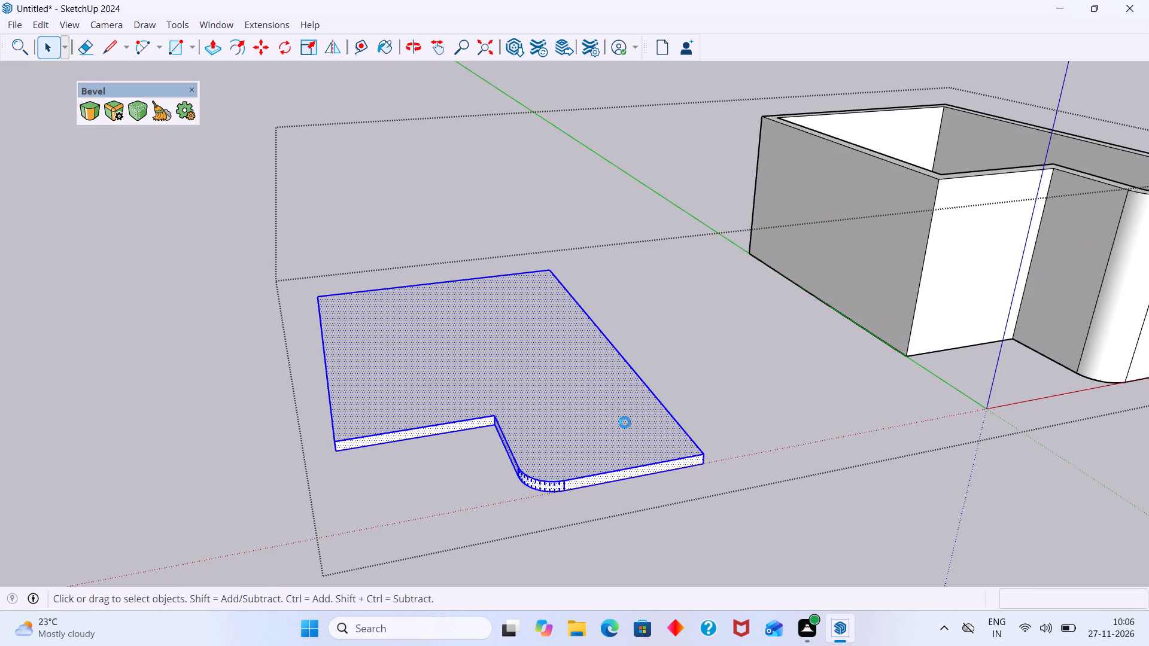
middle_drag(640, 437, 514, 385)
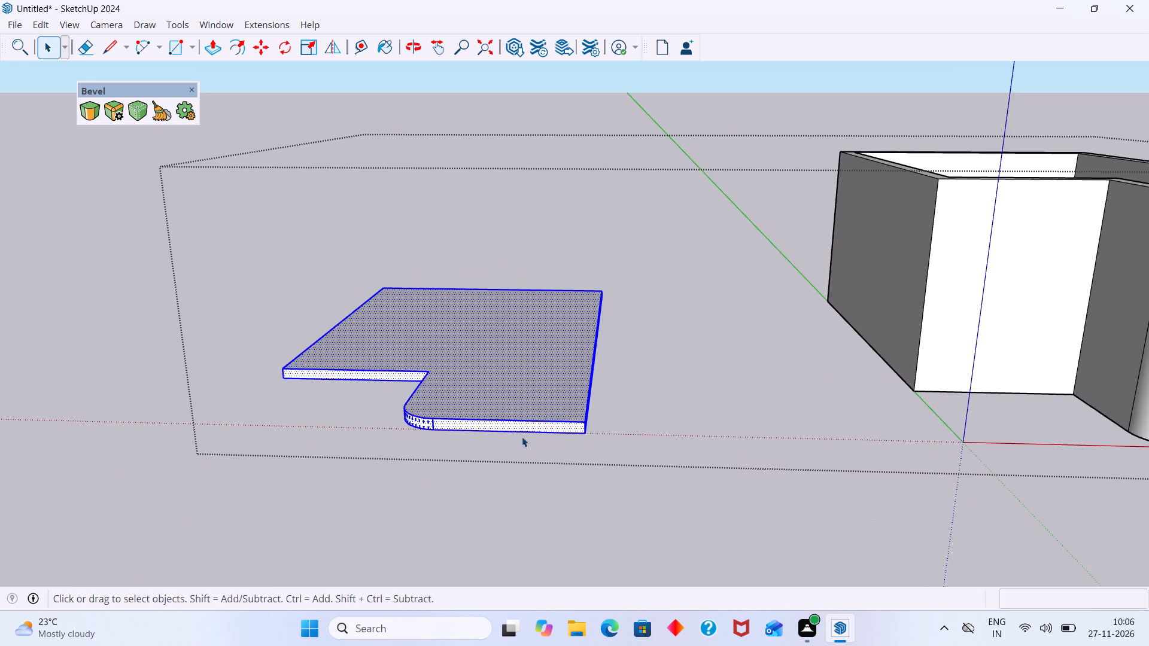
scroll(522, 437, up, 5)
middle_drag(541, 426, 521, 317)
scroll(599, 355, up, 5)
scroll(603, 364, down, 6)
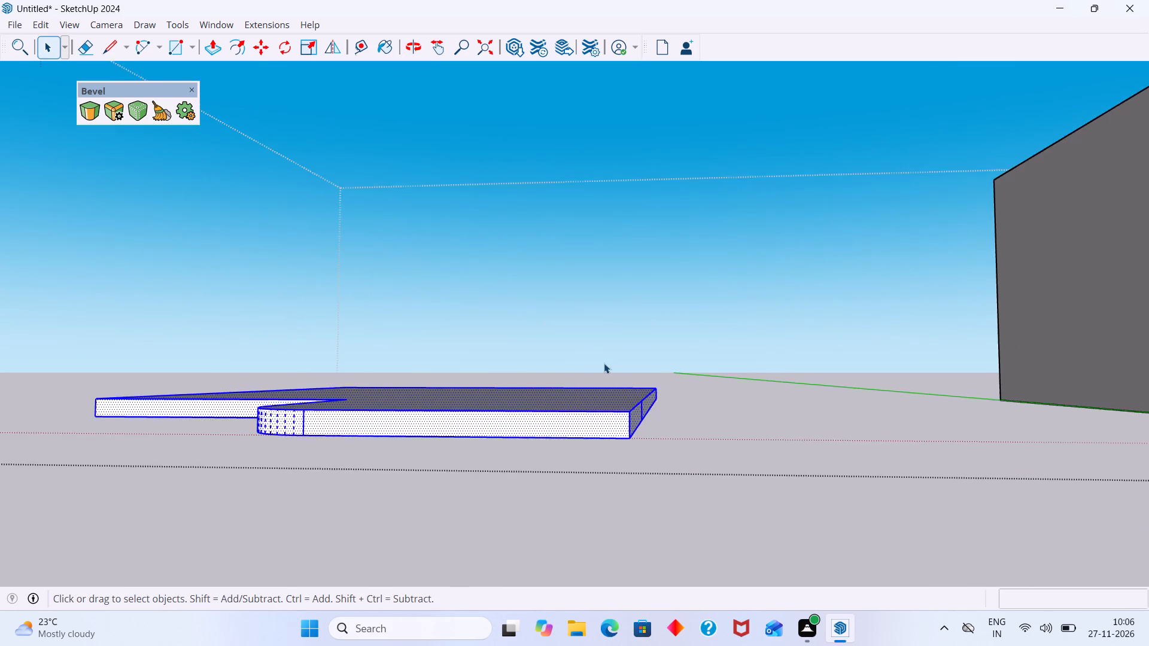
scroll(604, 363, down, 6)
middle_drag(623, 385, 641, 444)
scroll(643, 442, down, 3)
scroll(617, 431, up, 8)
middle_drag(625, 443, 499, 429)
scroll(608, 395, up, 6)
click(633, 420)
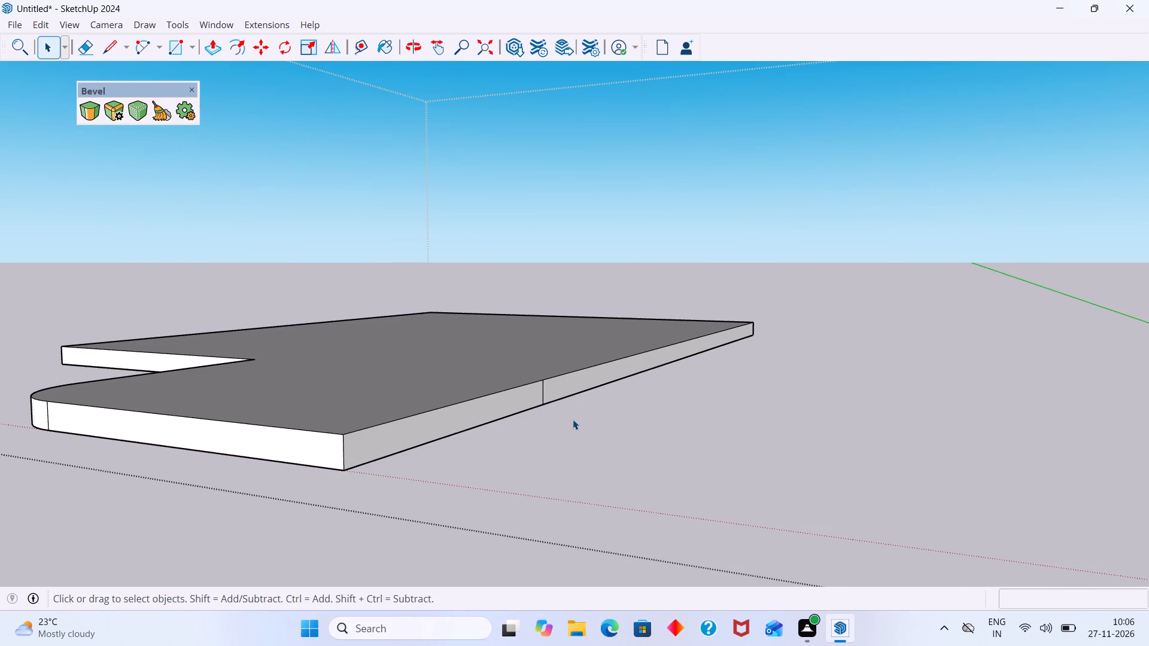
key(e)
scroll(542, 409, up, 6)
drag(560, 386, 518, 406)
scroll(531, 404, up, 1)
scroll(534, 407, down, 3)
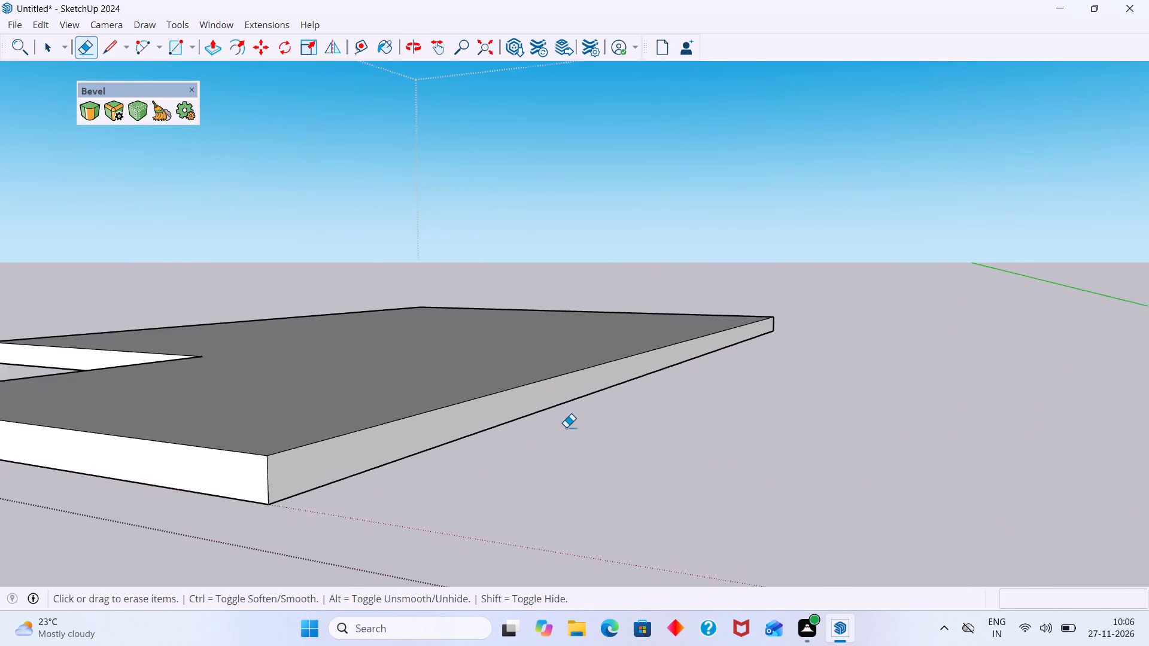
scroll(566, 427, down, 10)
Select all of the slab's connected geometry and make it a group of its own.
middle_drag(555, 435, 871, 313)
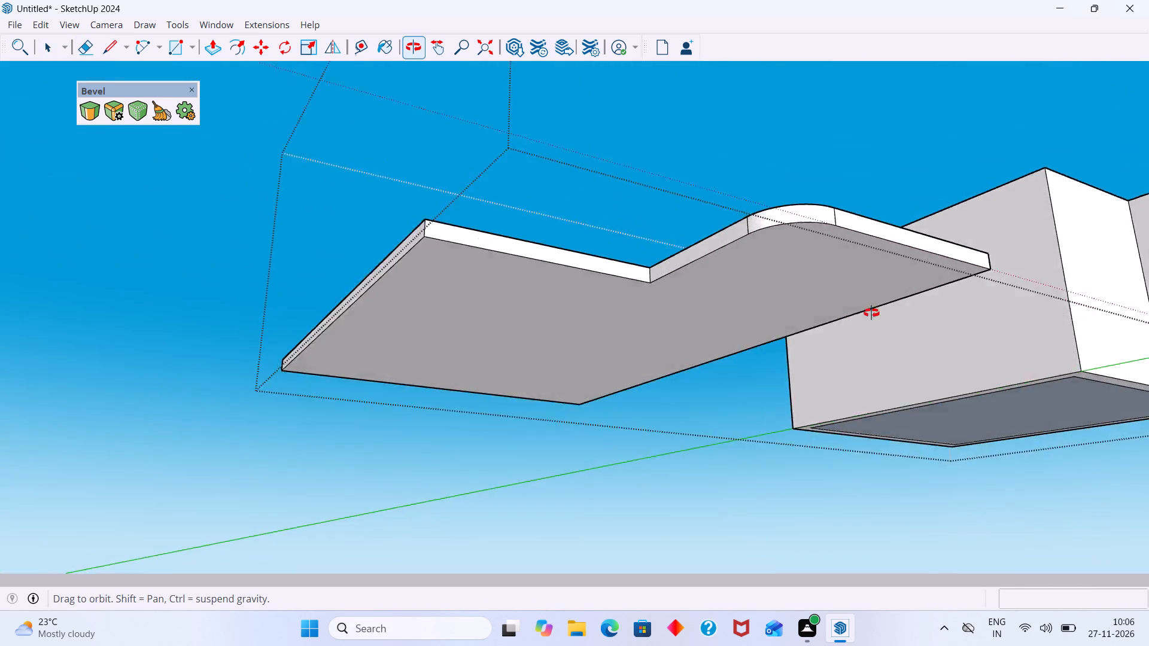
middle_drag(871, 313, 848, 340)
middle_drag(846, 340, 783, 470)
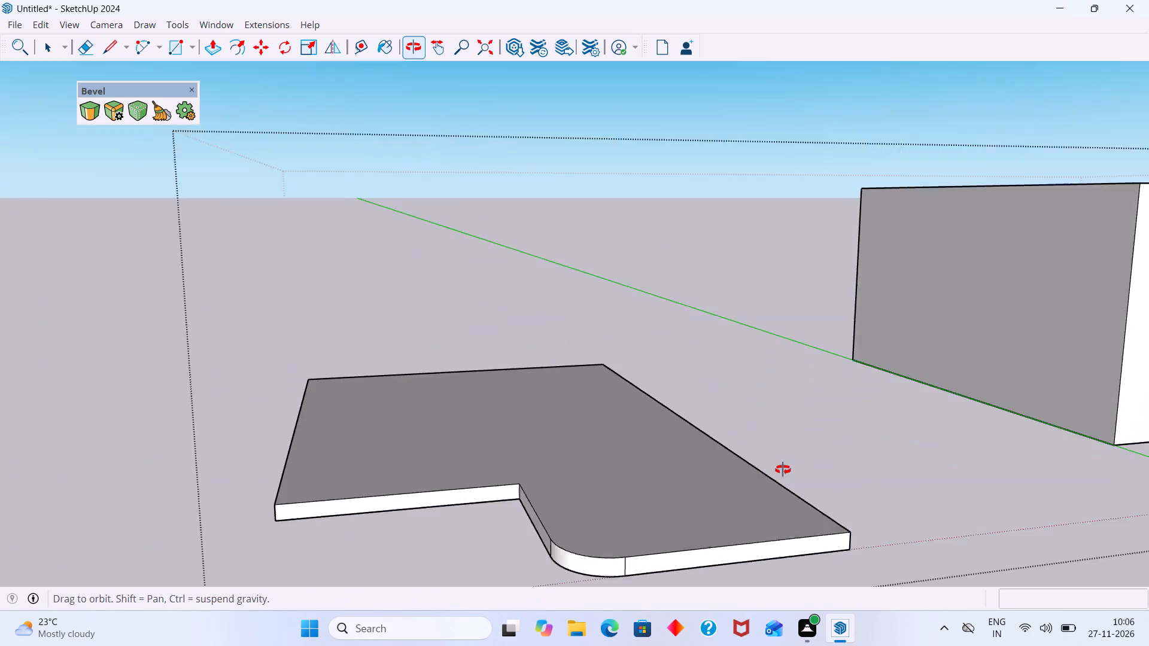
middle_drag(783, 470, 682, 460)
key(space)
click(738, 456)
scroll(724, 453, down, 7)
shift+middle_drag(696, 463, 727, 441)
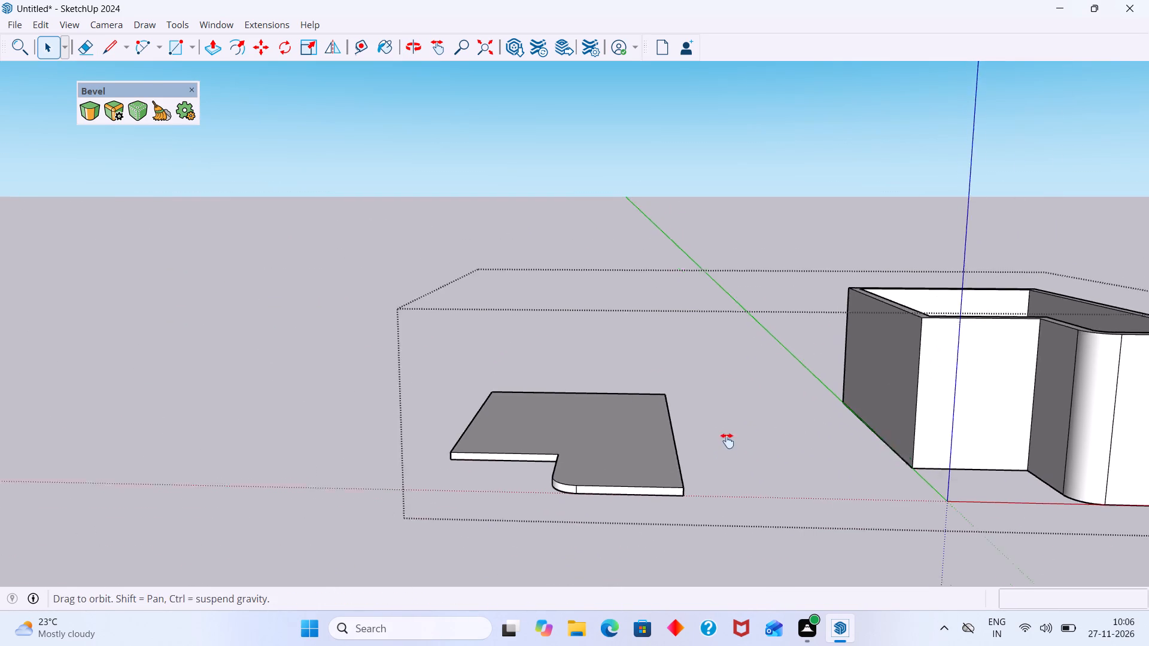
shift+middle_drag(727, 441, 728, 441)
scroll(551, 467, up, 5)
triple_click(607, 453)
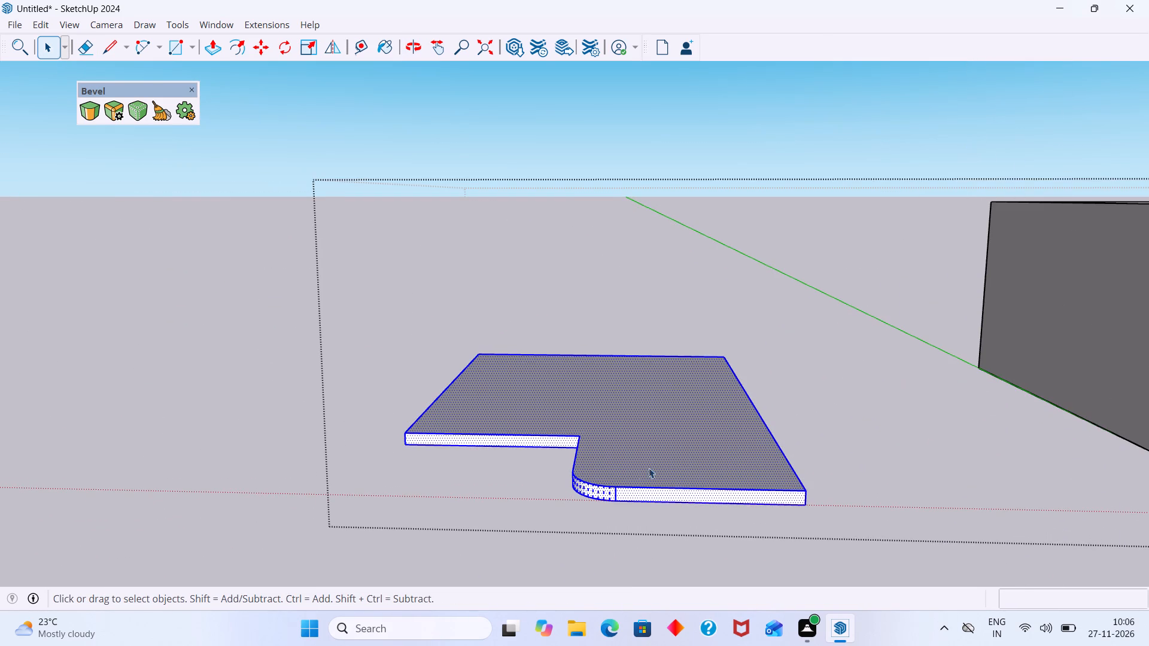
scroll(664, 464, down, 1)
right_click(670, 460)
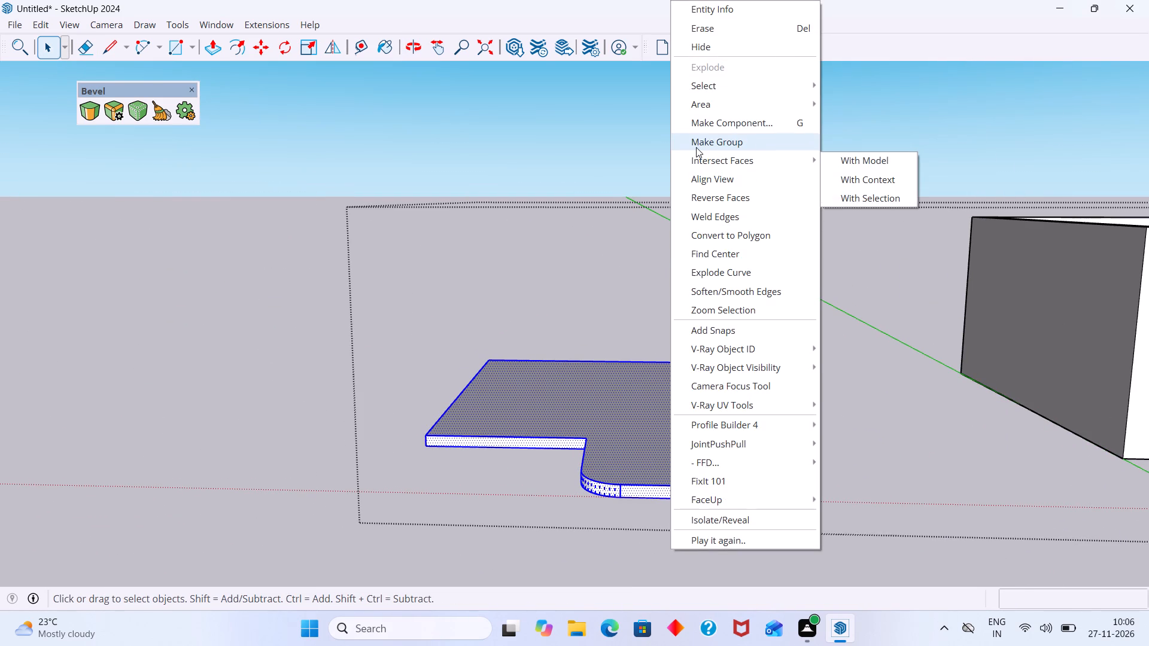
click(696, 147)
click(898, 470)
Move the slab group by its bottom front corner onto the matching top corner of the ground-floor walls and close the outer group.
click(771, 484)
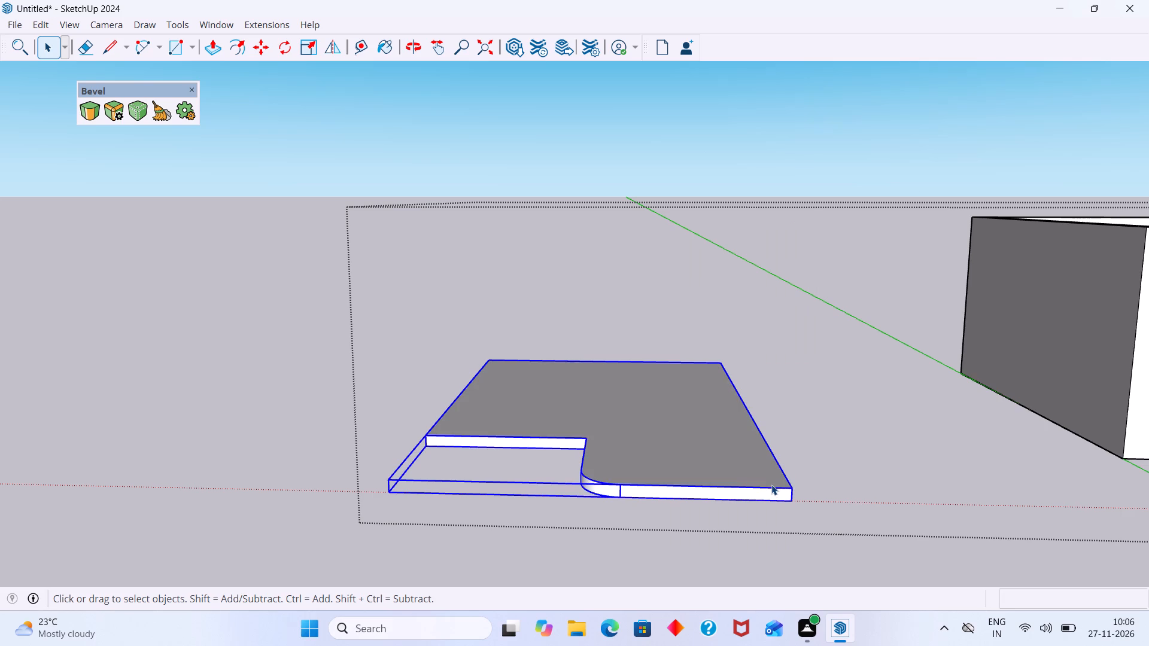
key(m)
scroll(788, 522, up, 6)
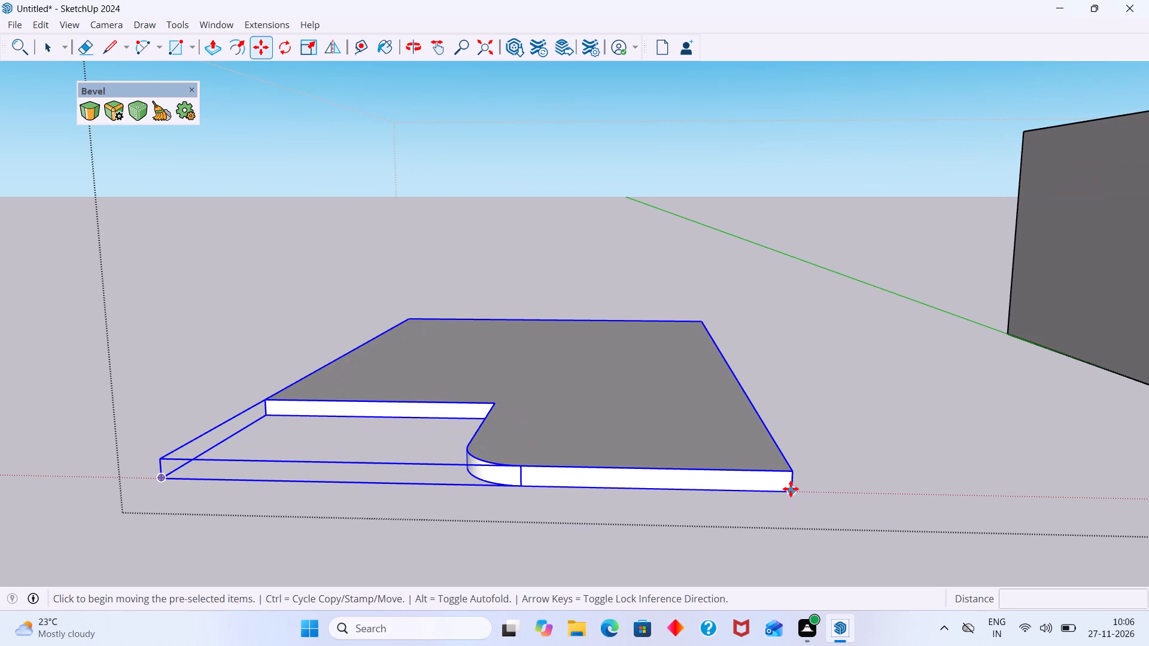
click(792, 490)
scroll(883, 381, down, 9)
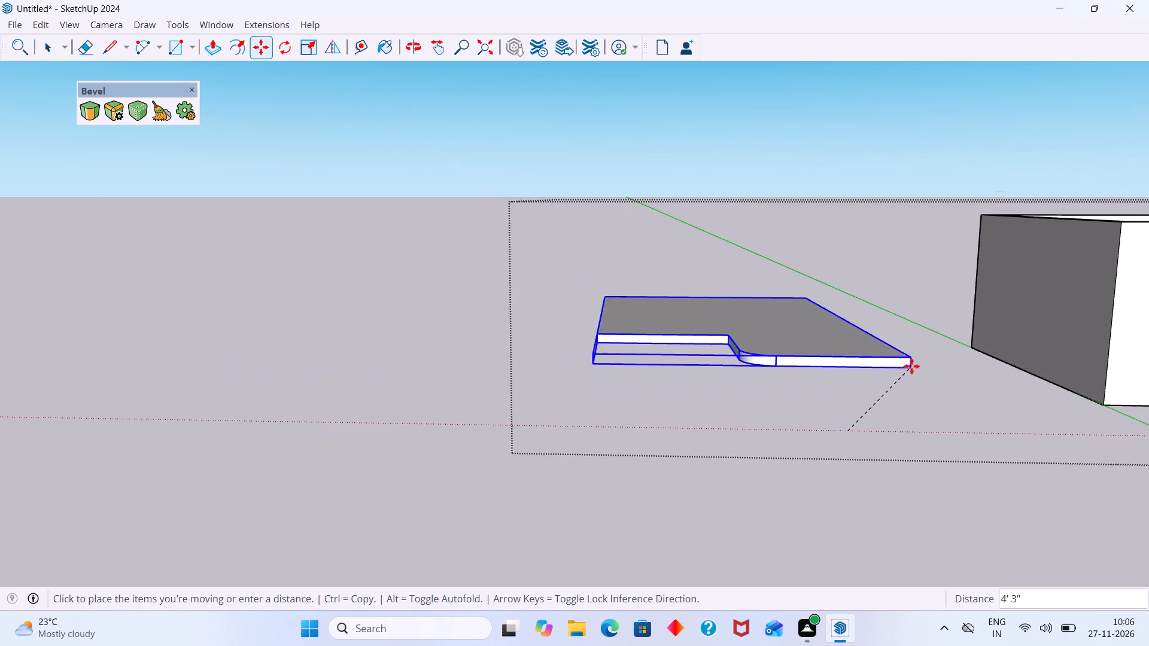
scroll(911, 366, down, 11)
middle_drag(935, 358, 657, 435)
middle_drag(847, 415, 852, 501)
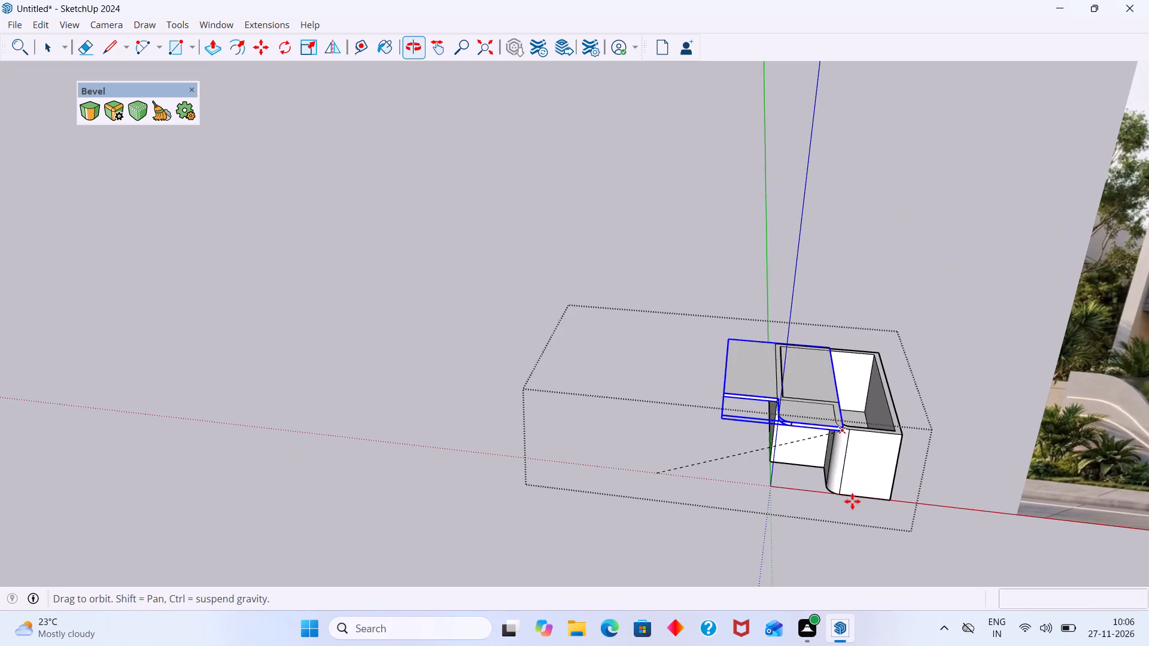
middle_drag(852, 501, 846, 507)
scroll(905, 434, up, 16)
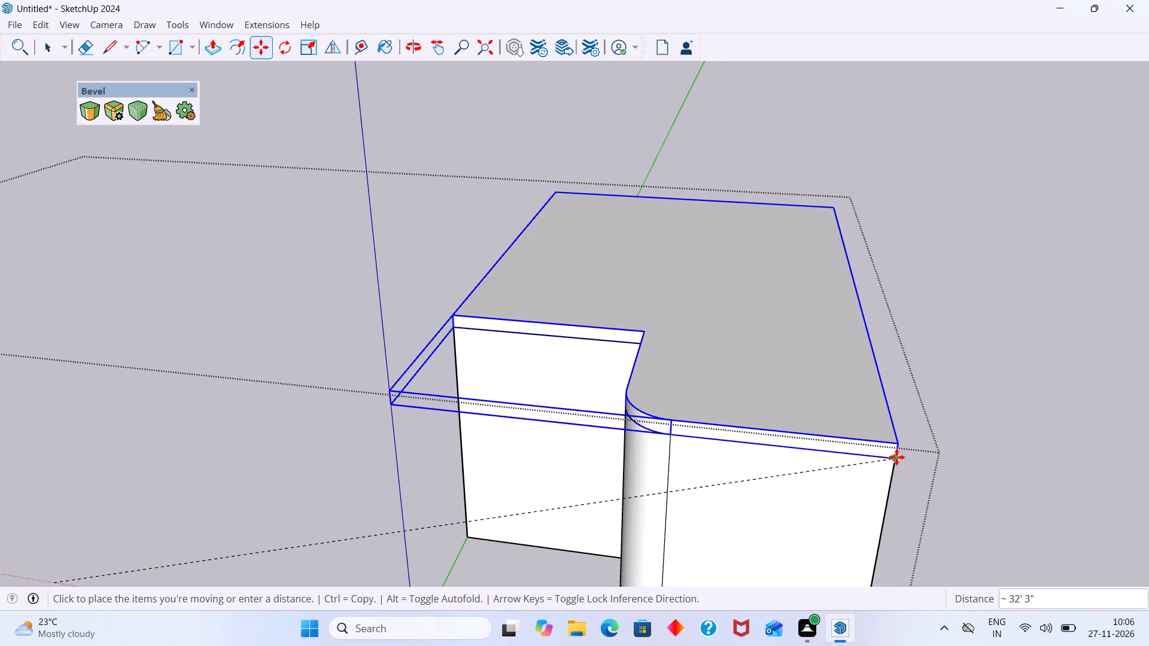
click(896, 457)
key(space)
click(979, 371)
Explode the outer group that holds the walls and the slab.
scroll(896, 406, down, 10)
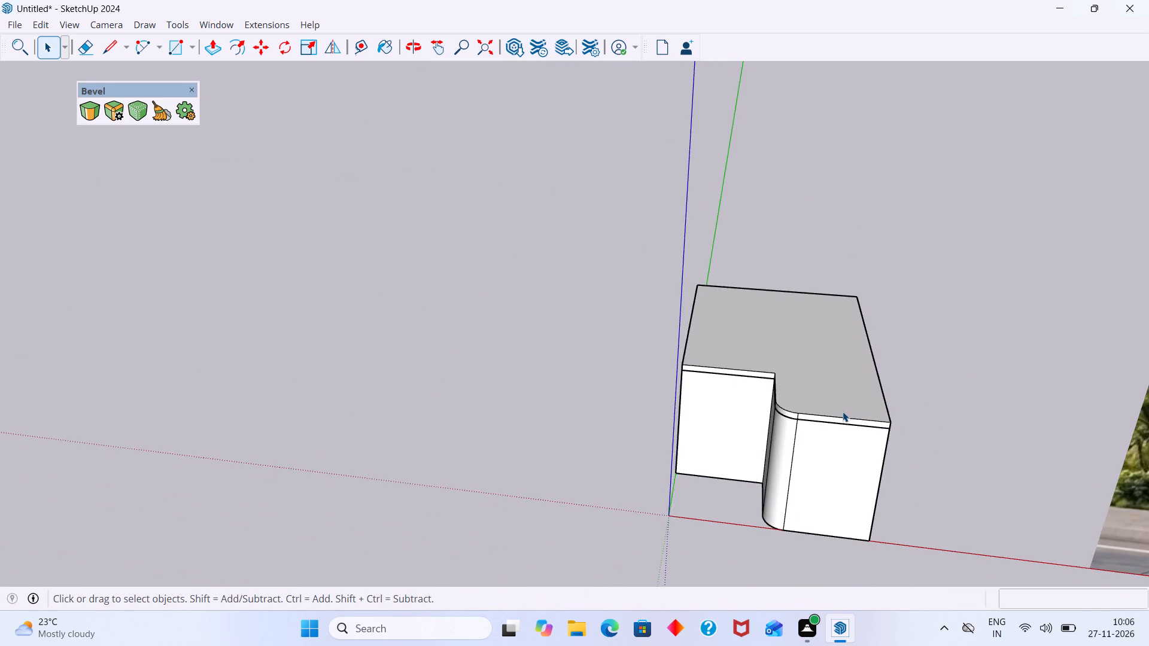
scroll(842, 411, up, 4)
click(842, 411)
scroll(842, 412, down, 5)
scroll(840, 428, up, 6)
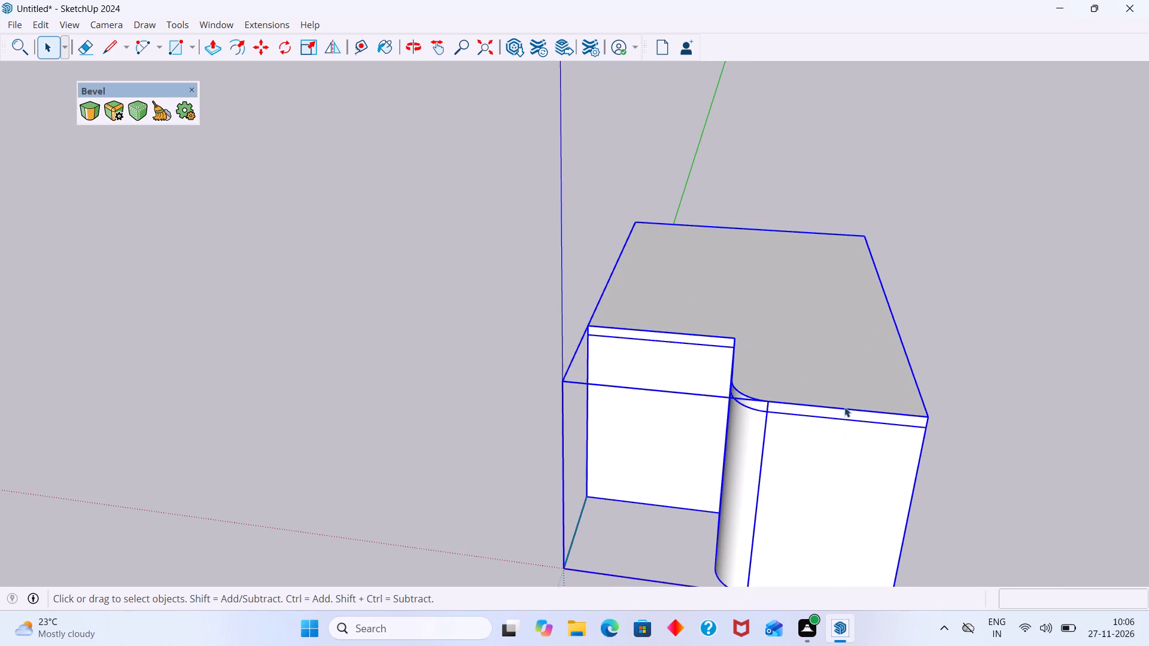
right_click(844, 406)
click(899, 108)
click(980, 249)
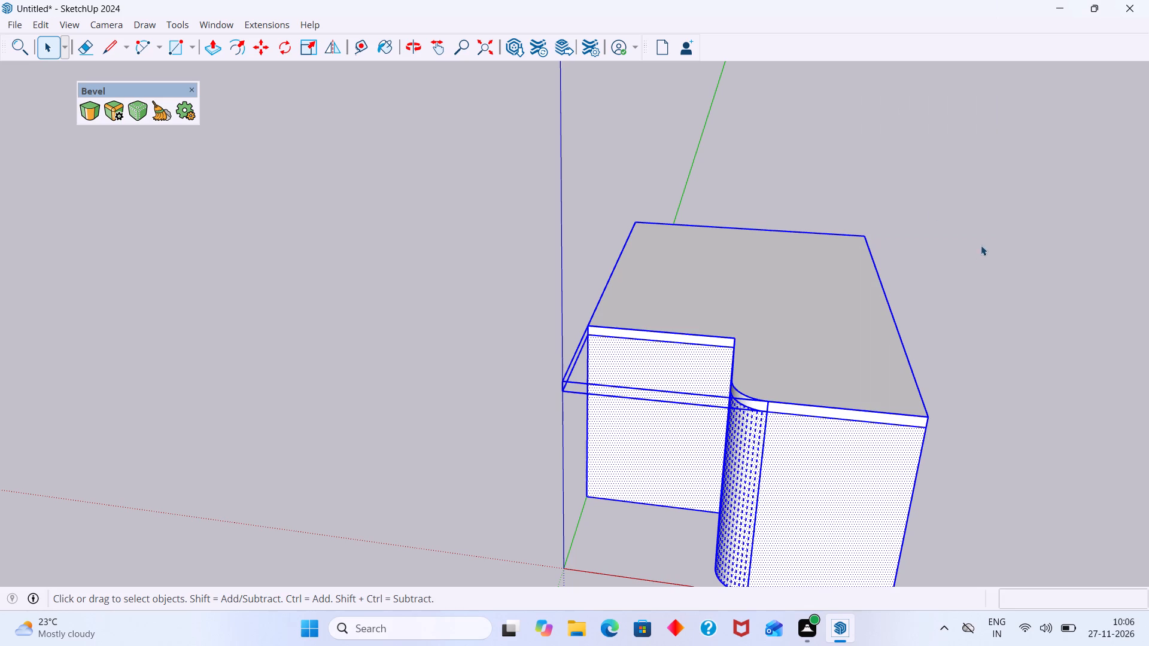
click(836, 366)
click(946, 357)
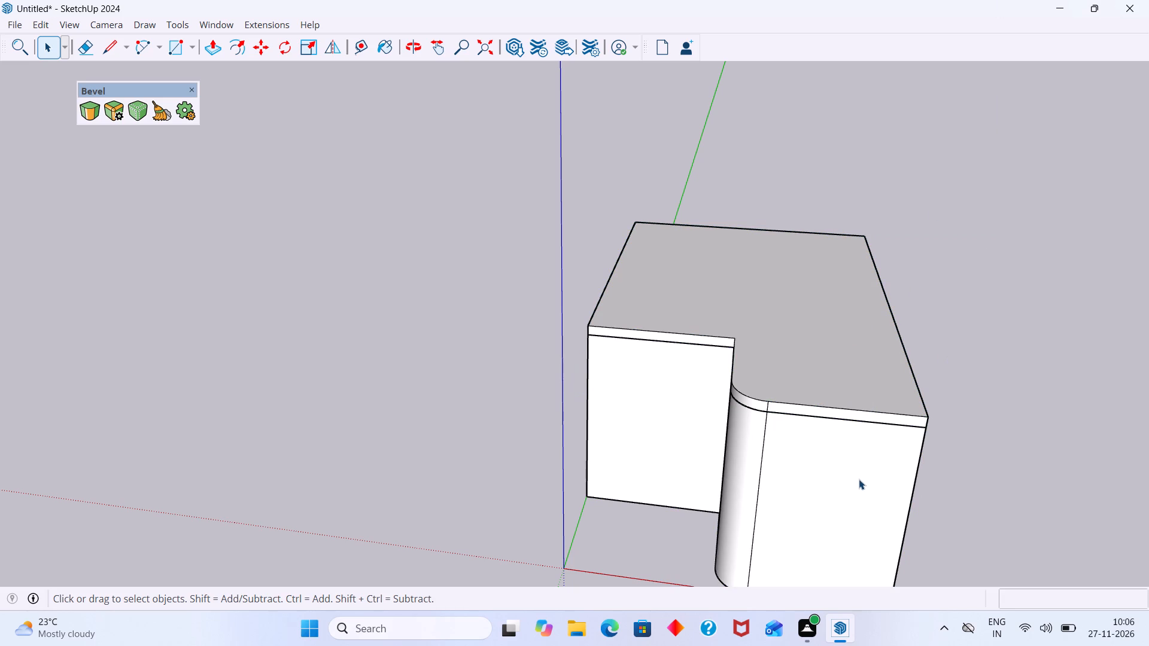
Select all connected wall geometry below the slab and make it a separate group.
triple_click(859, 479)
triple_click(859, 477)
click(859, 477)
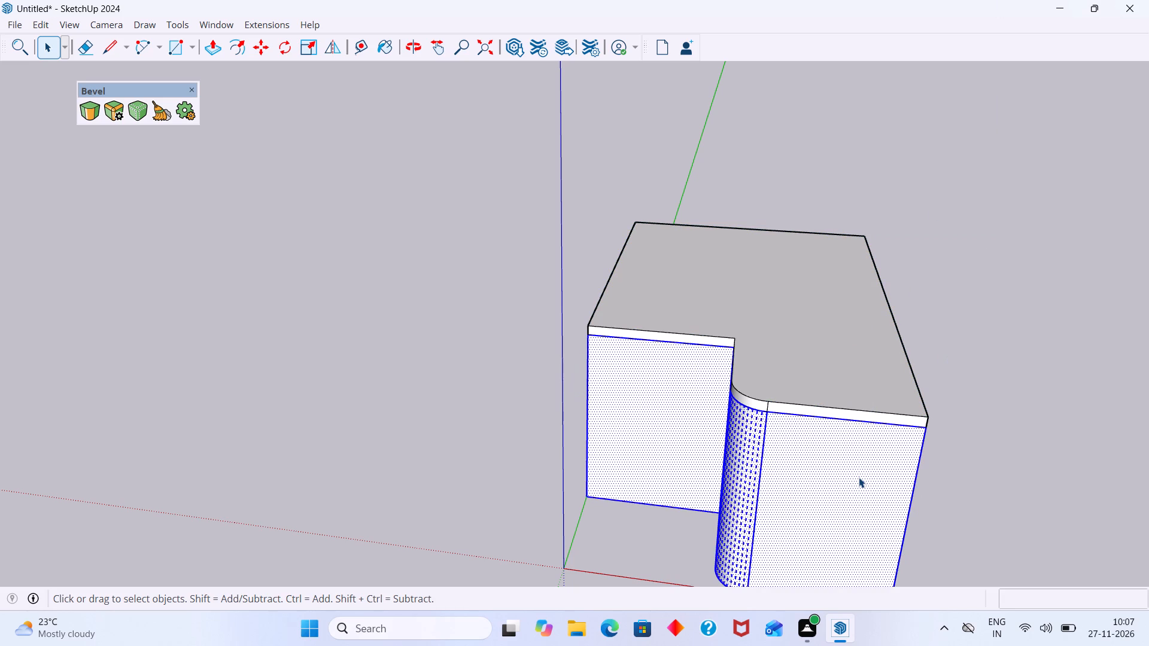
middle_drag(852, 464, 1148, 351)
middle_drag(834, 411, 756, 413)
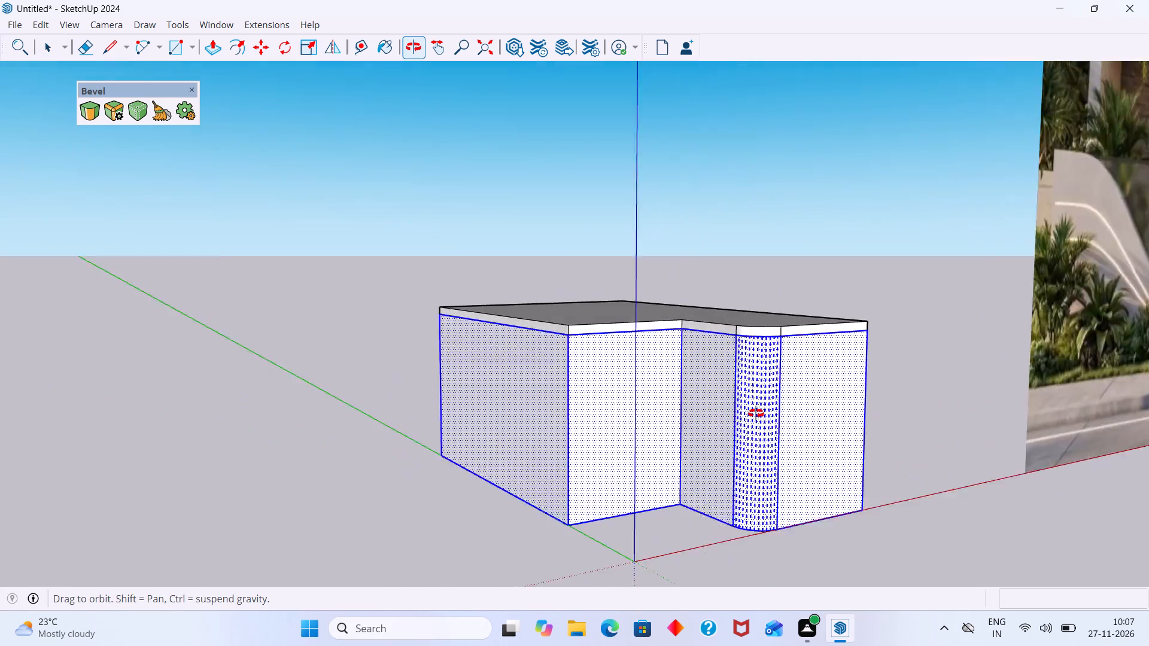
middle_drag(756, 413, 1145, 477)
middle_drag(538, 468, 97, 444)
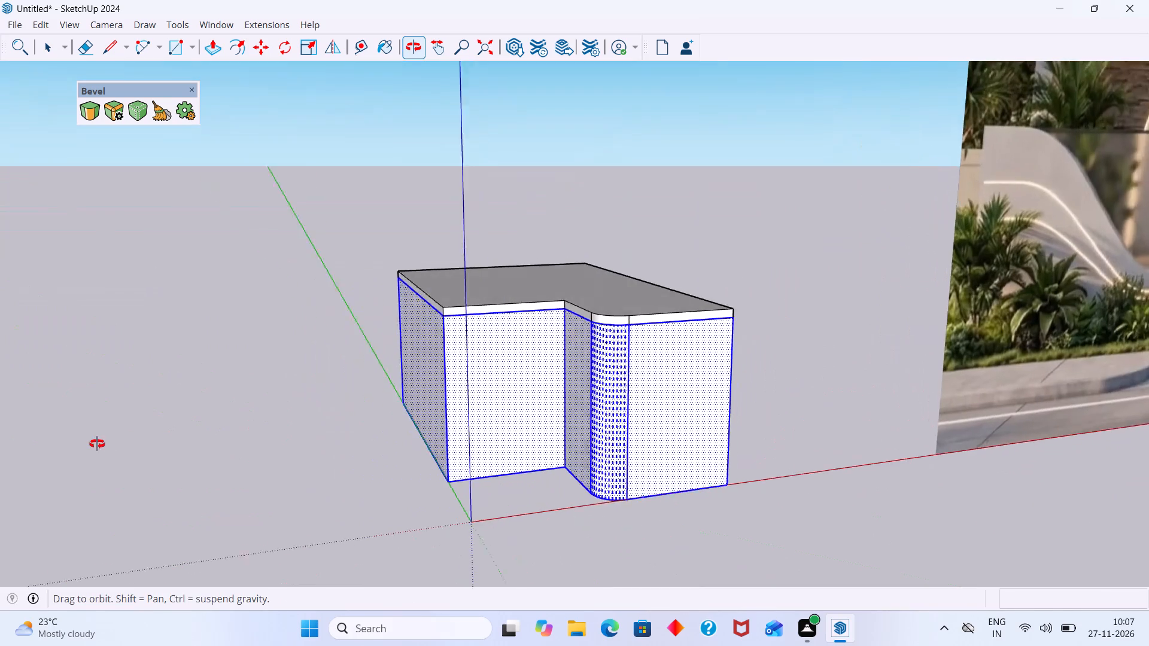
middle_drag(97, 444, 124, 446)
right_click(715, 366)
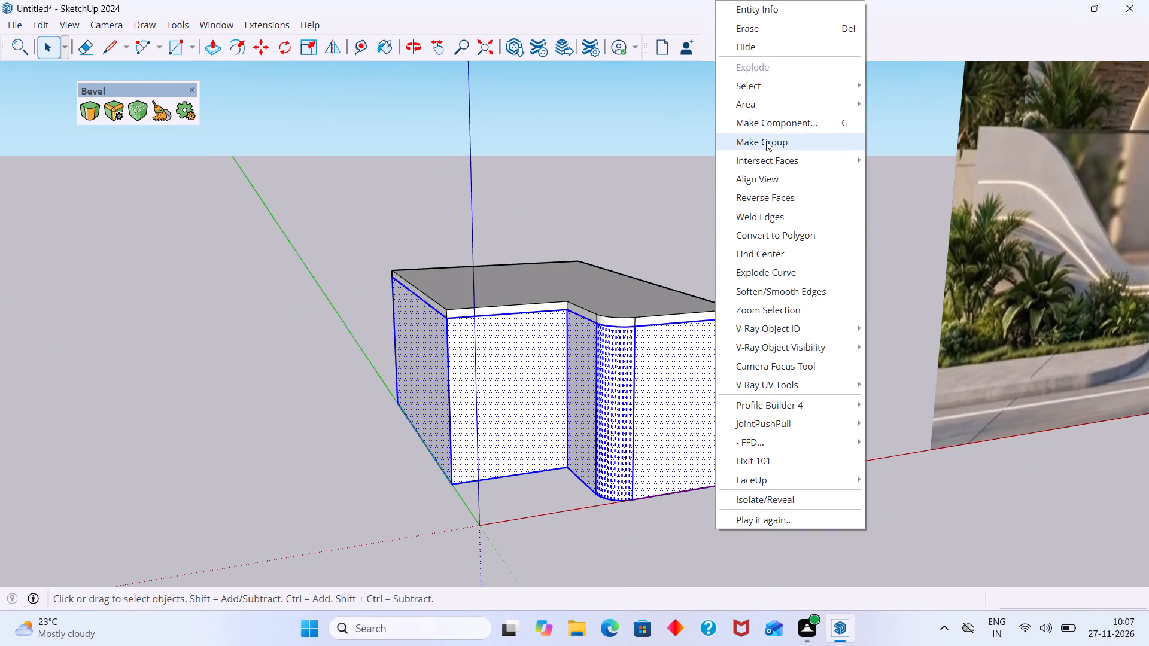
click(766, 142)
click(841, 313)
Examine the walls and slab from several sides and compare the block with the elevation picture.
scroll(796, 300, down, 16)
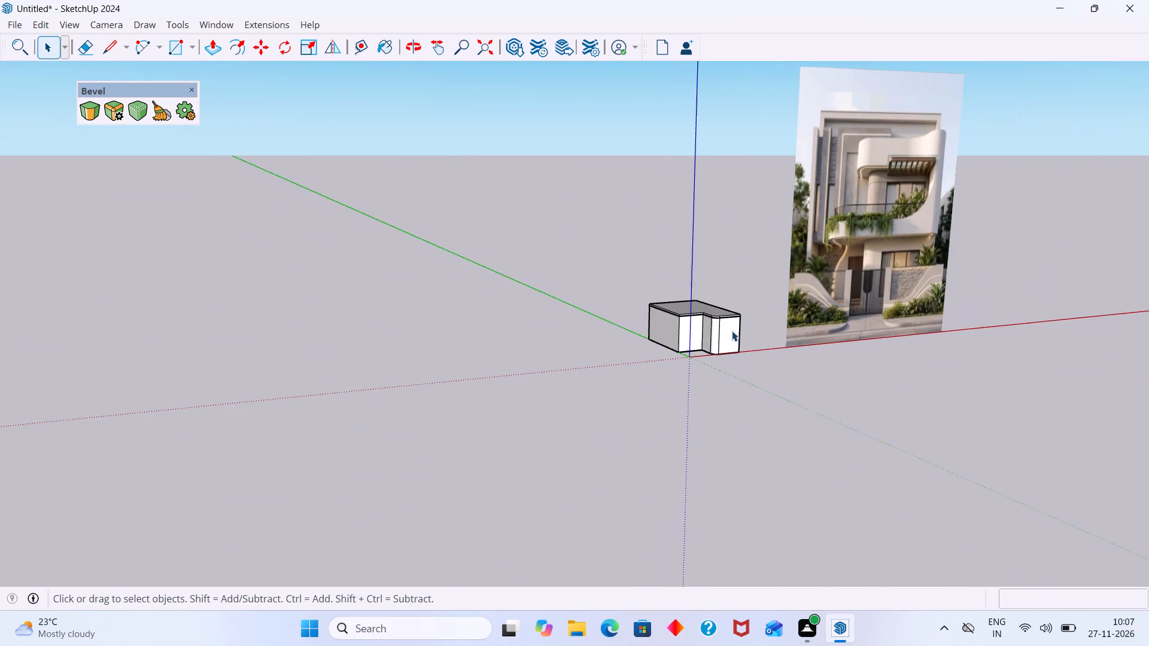
middle_drag(729, 330, 629, 345)
click(754, 410)
scroll(700, 344, up, 9)
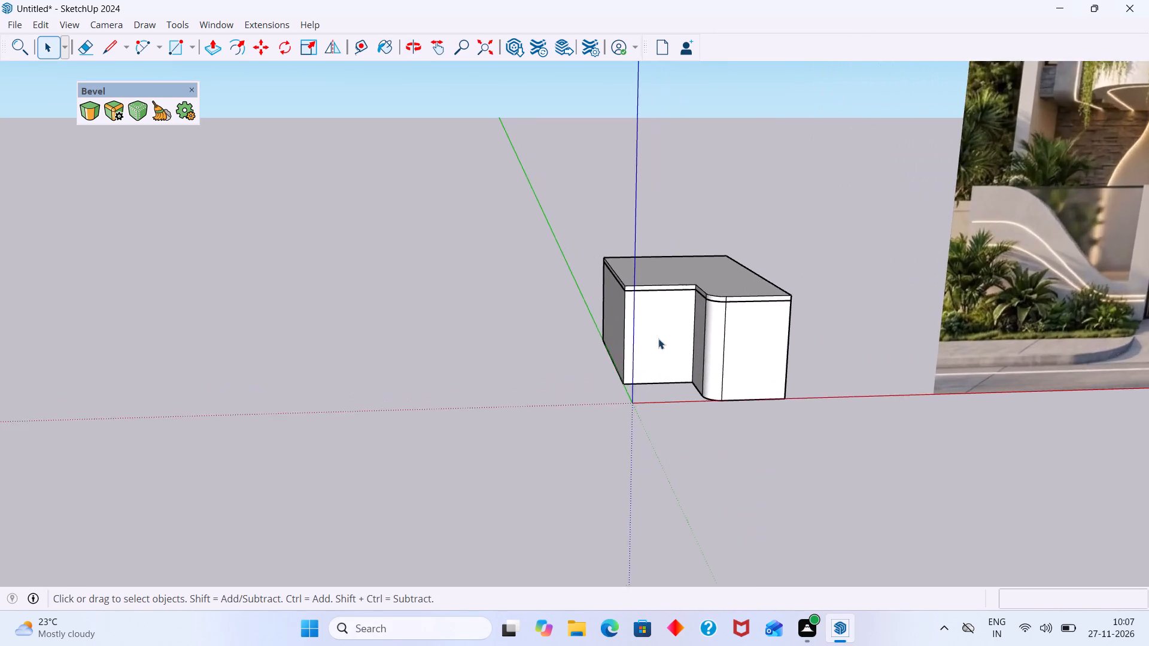
scroll(658, 339, up, 3)
middle_drag(665, 339, 626, 343)
scroll(742, 276, up, 13)
middle_drag(731, 332, 972, 304)
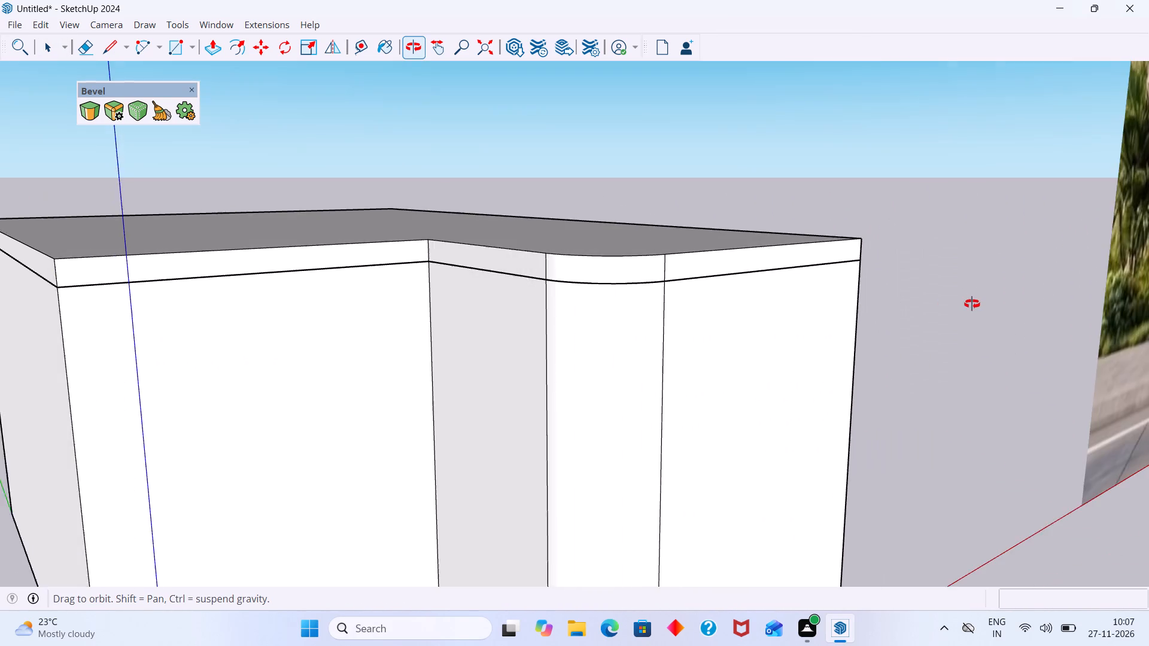
middle_drag(972, 304, 762, 319)
scroll(761, 325, down, 20)
scroll(761, 325, down, 5)
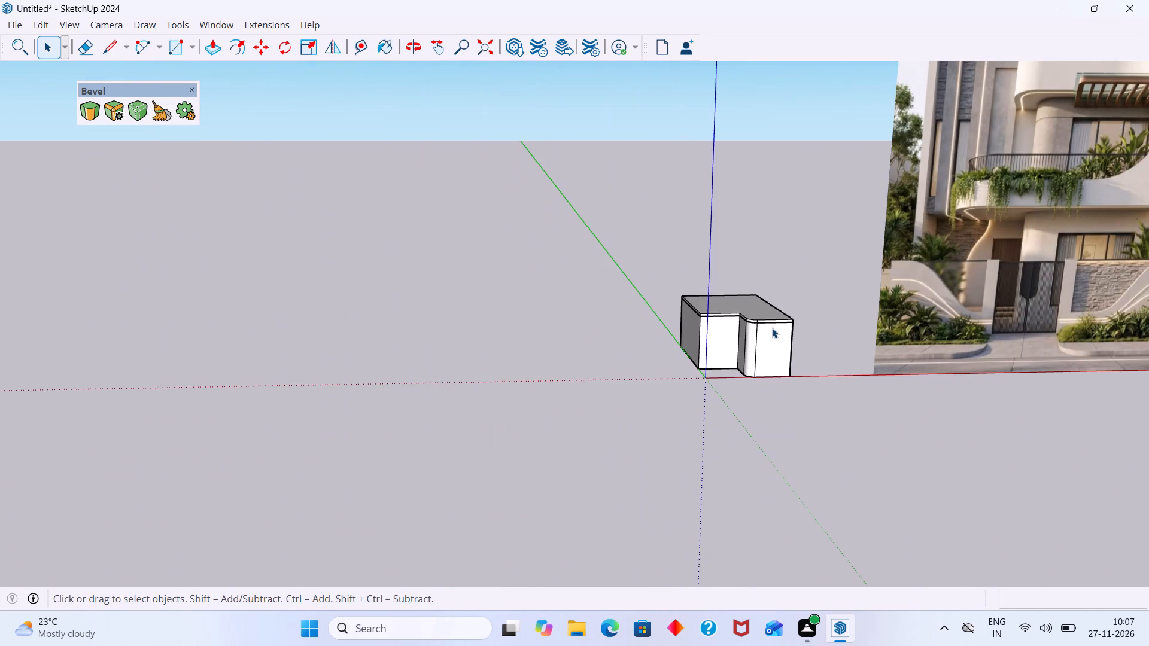
shift+middle_drag(722, 328, 510, 361)
middle_drag(530, 378, 483, 378)
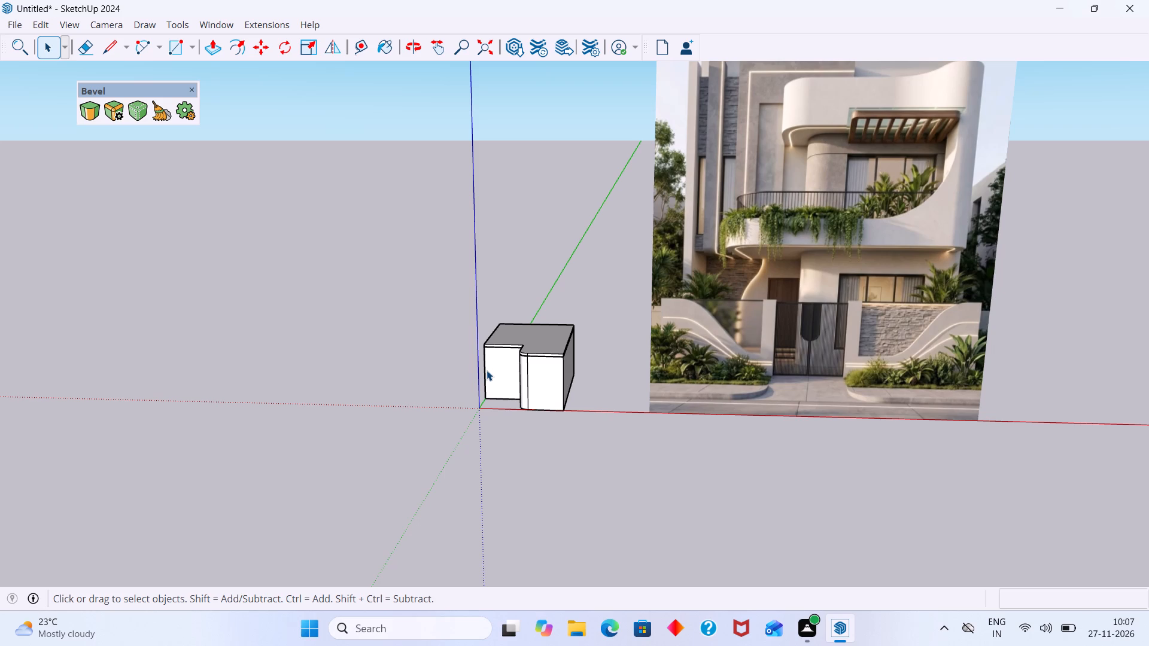
Examine the ground-floor block and compare its form with the elevation picture.
scroll(827, 0, up, 3)
scroll(680, 391, up, 9)
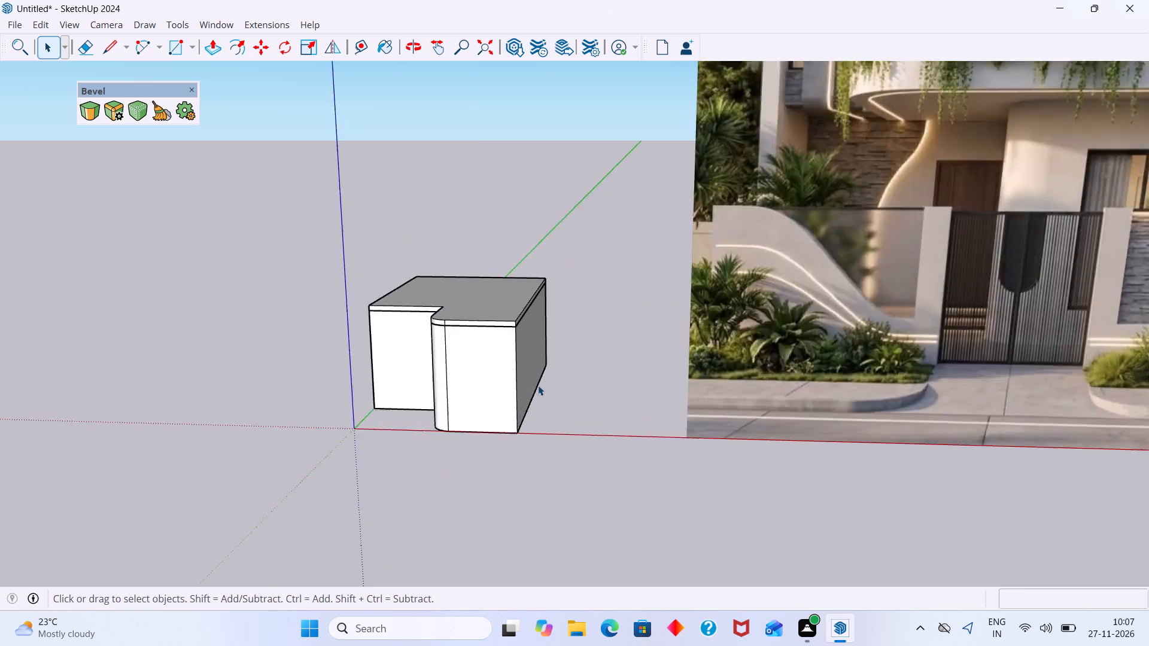
scroll(538, 385, up, 3)
scroll(527, 398, down, 13)
middle_drag(523, 391, 539, 392)
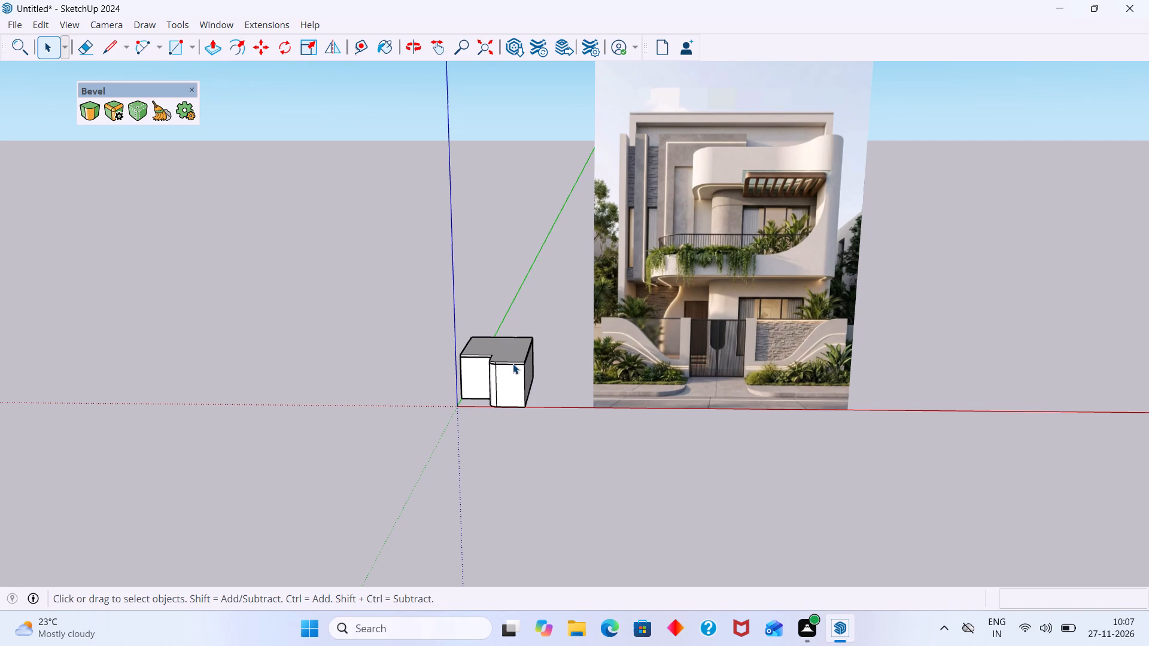
scroll(467, 354, up, 1)
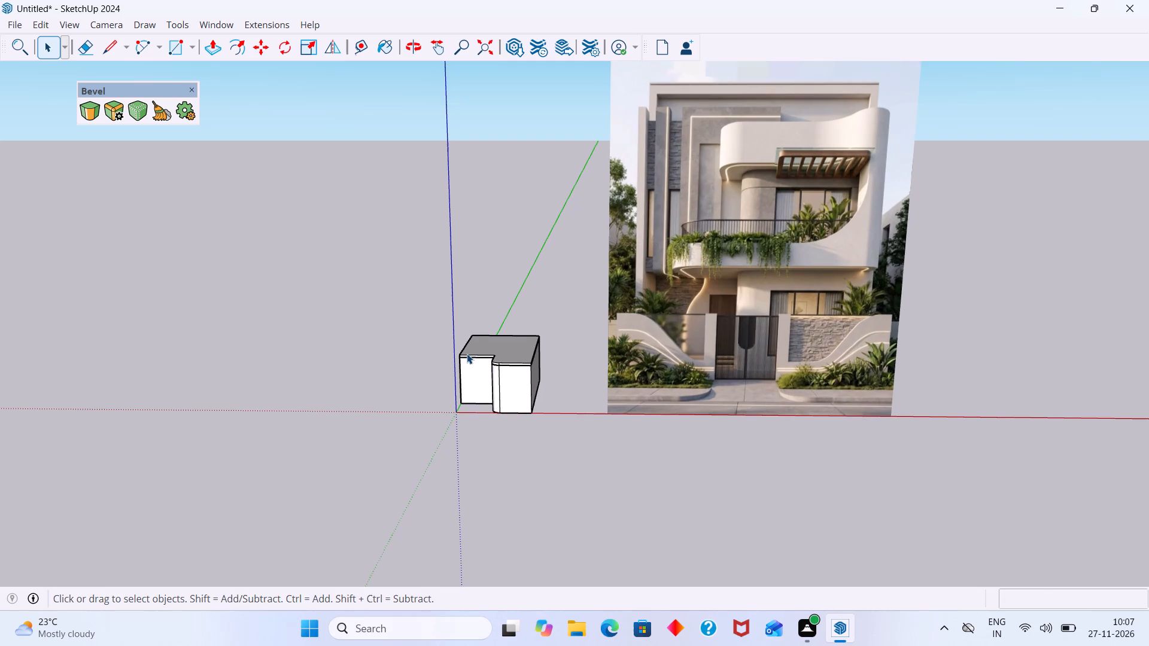
scroll(467, 354, down, 1)
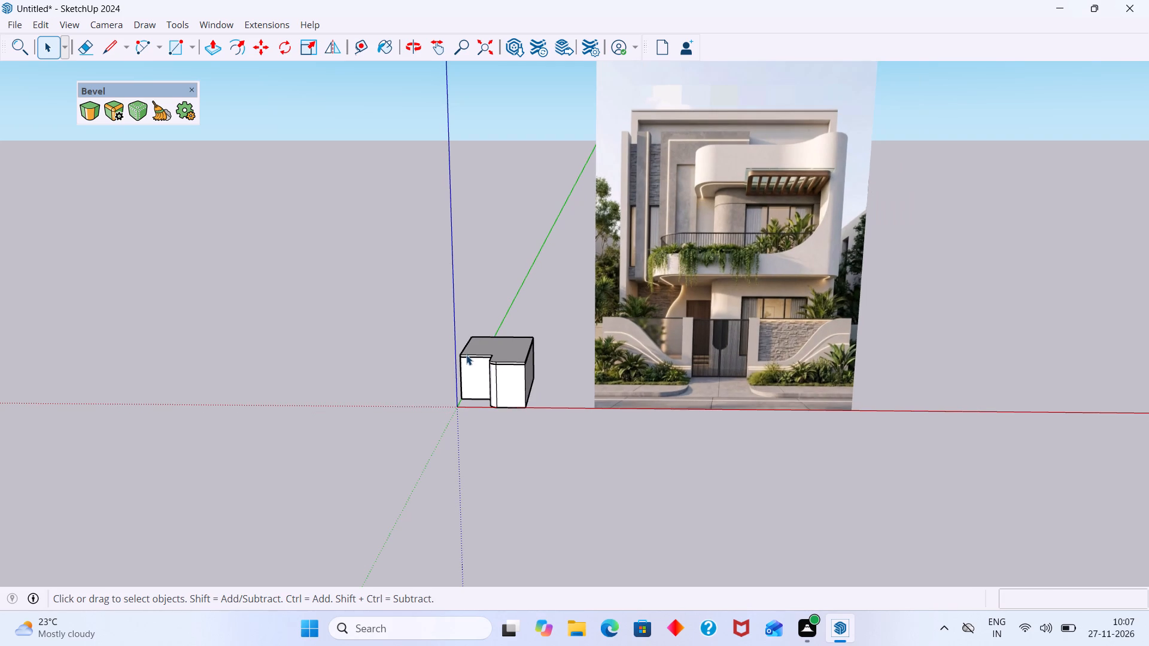
scroll(466, 355, up, 8)
scroll(479, 357, down, 4)
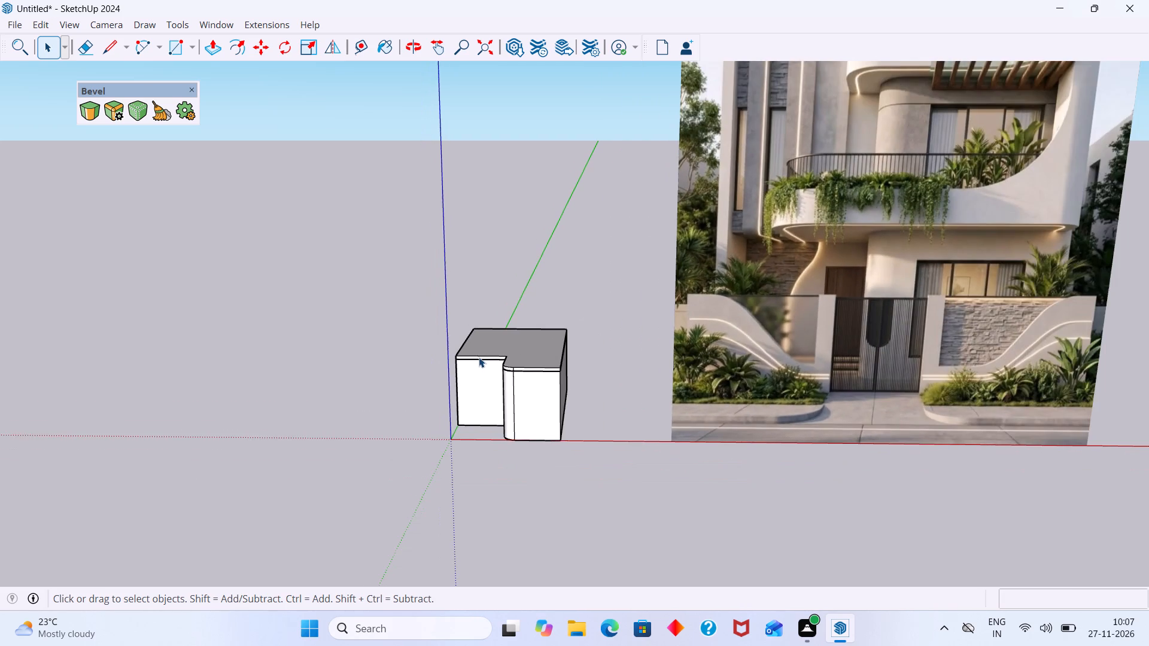
scroll(479, 357, down, 3)
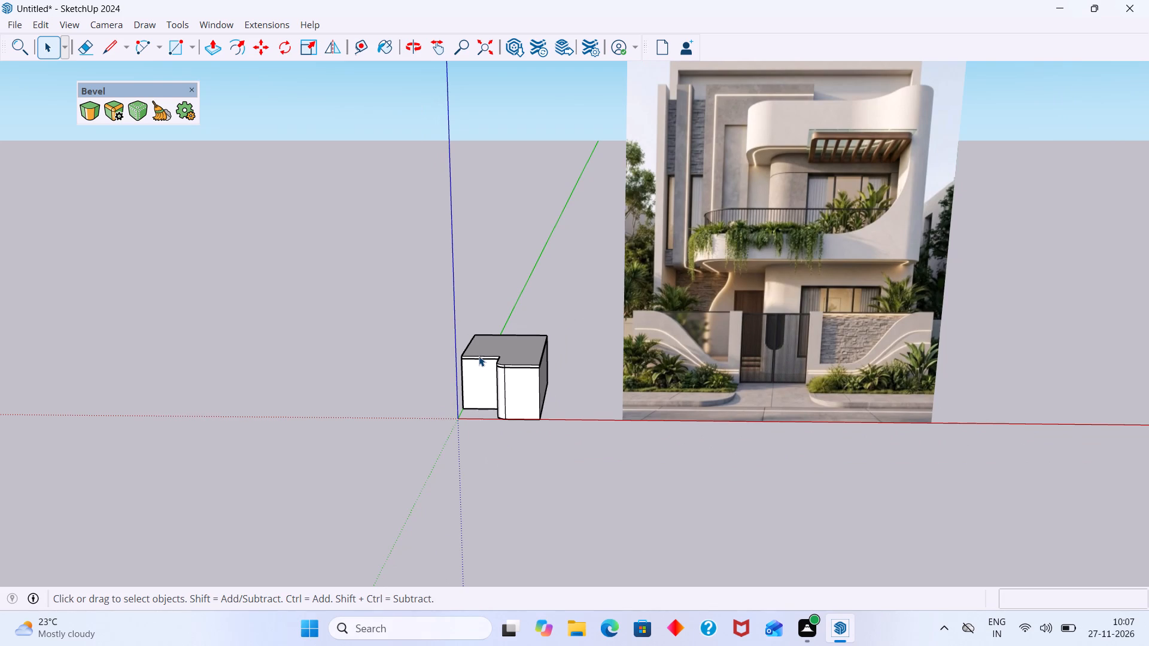
Undo the slab's placement and thickness, stepping back to the open-topped walls with the flat slab outline lying beside them.
key(ctrl+z)
key(ctrl+z)
key(ctrl+z)
key(ctrl+z)
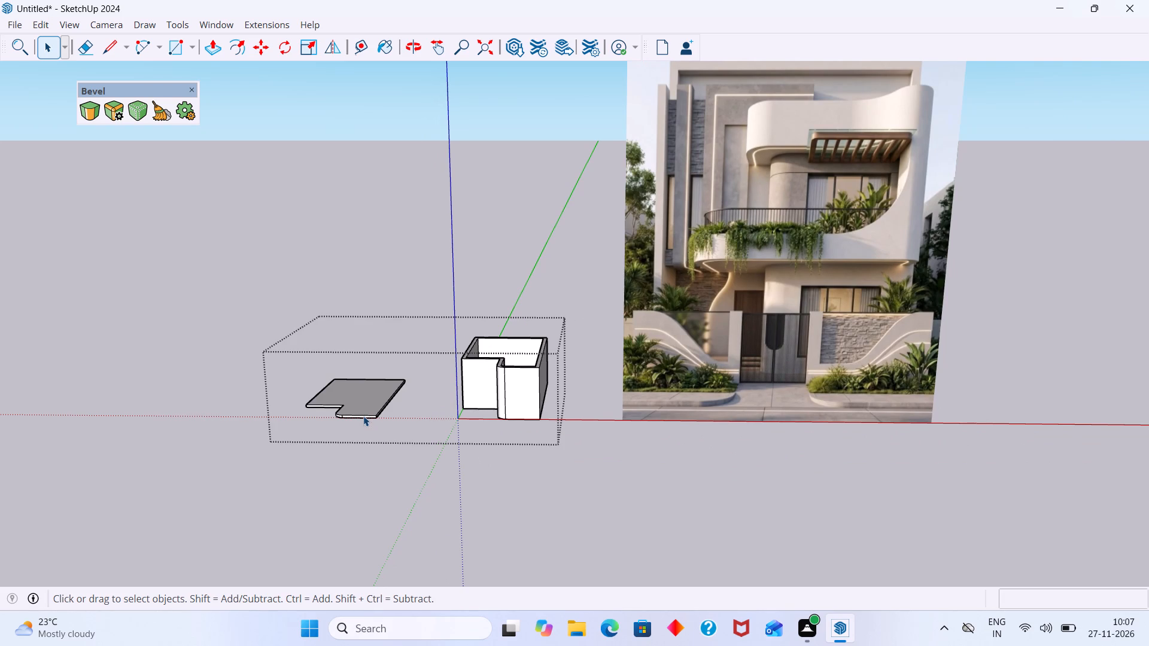
key(ctrl+z)
key(ctrl+z)
key(ctrl+z)
key(ctrl+z)
key(ctrl+z)
key(ctrl+z)
key(ctrl+z)
key(ctrl+z)
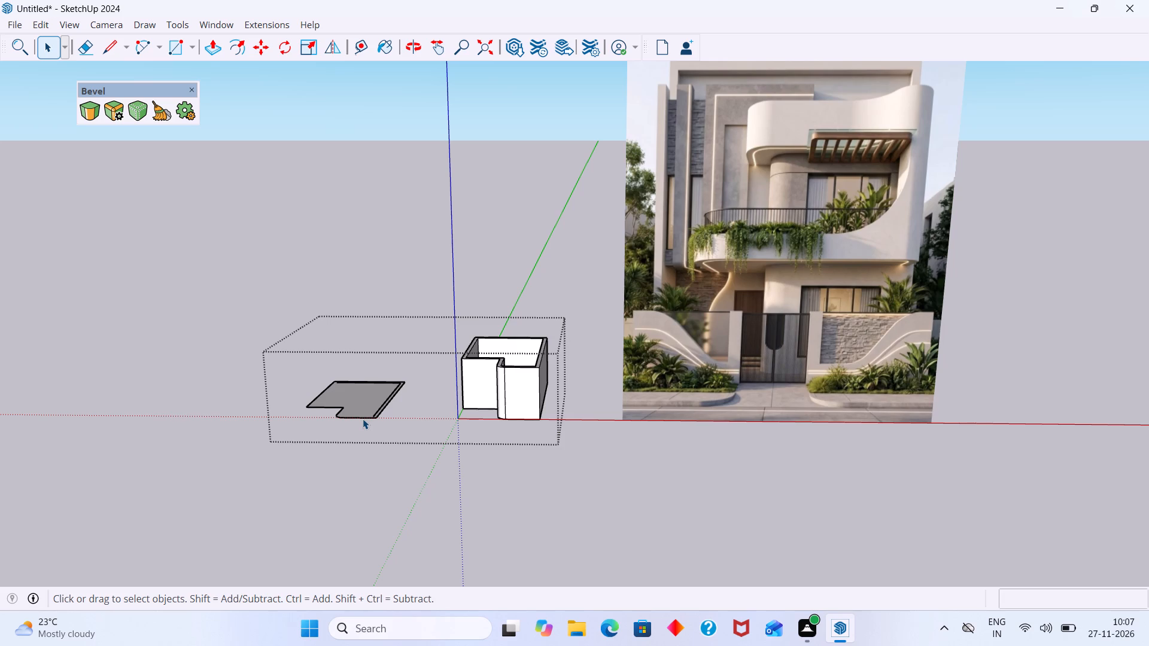
key(ctrl+z)
key(ctrl+z)
key(ctrl+z)
key(ctrl+z)
key(ctrl+z)
key(ctrl+z)
key(ctrl+z)
key(ctrl+z)
key(ctrl+z)
key(ctrl+z)
key(ctrl+z)
key(ctrl+z)
key(ctrl+z)
key(ctrl+z)
key(ctrl+z)
key(ctrl+z)
key(ctrl+z)
key(ctrl+z)
key(ctrl+z)
key(ctrl+z)
key(ctrl+z)
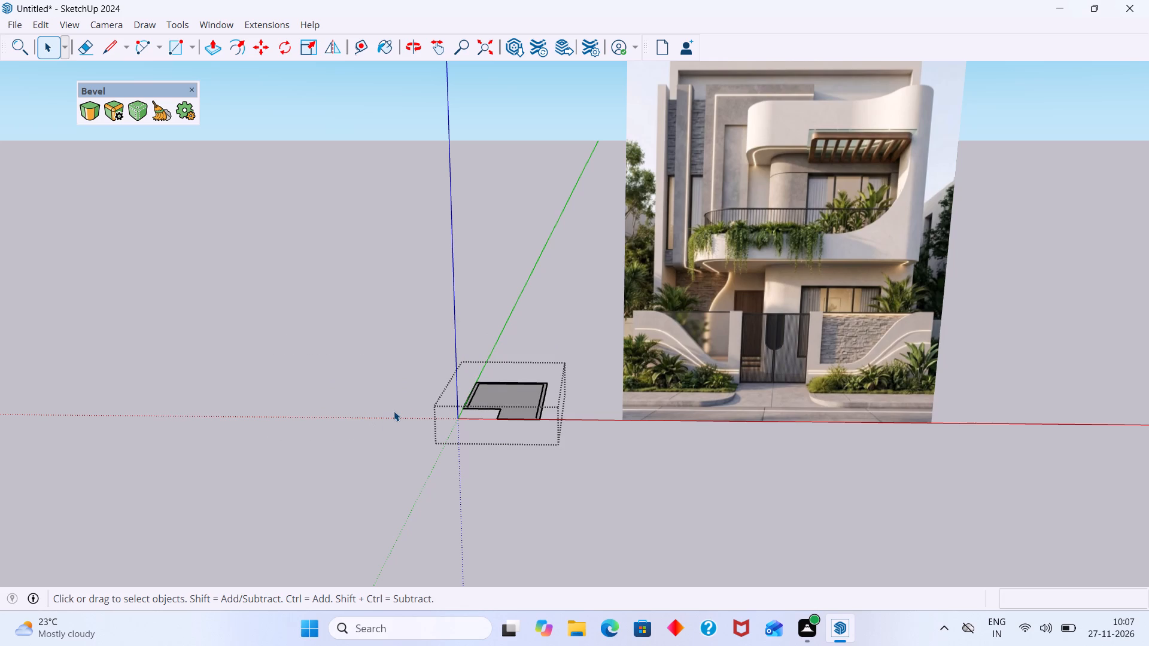
key(ctrl+y)
key(ctrl+y)
key(ctrl+y)
key(ctrl+y)
key(ctrl+y)
key(ctrl+y)
key(ctrl+y)
key(ctrl+y)
key(ctrl+y)
key(ctrl+y)
key(ctrl+y)
key(ctrl+y)
key(ctrl+y)
key(ctrl+y)
key(ctrl+y)
key(ctrl+y)
key(ctrl+y)
key(ctrl+y)
key(ctrl+y)
key(ctrl+y)
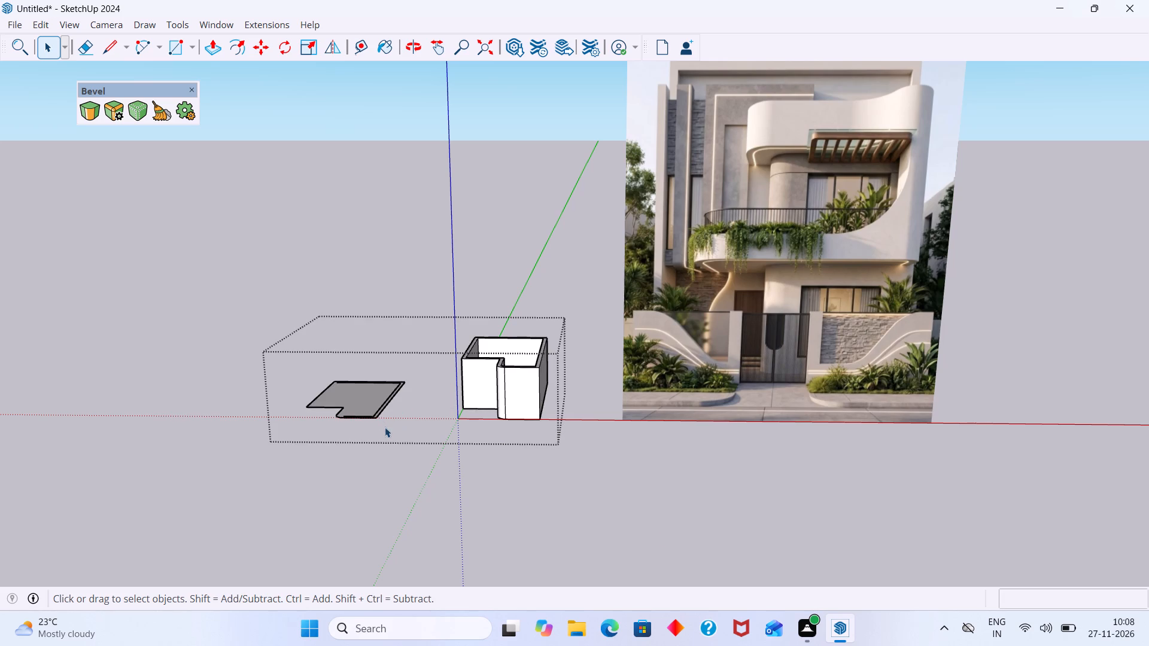
Delete the flat slab outline beside the walls and close the wall group.
drag(385, 427, 320, 307)
key(Delete)
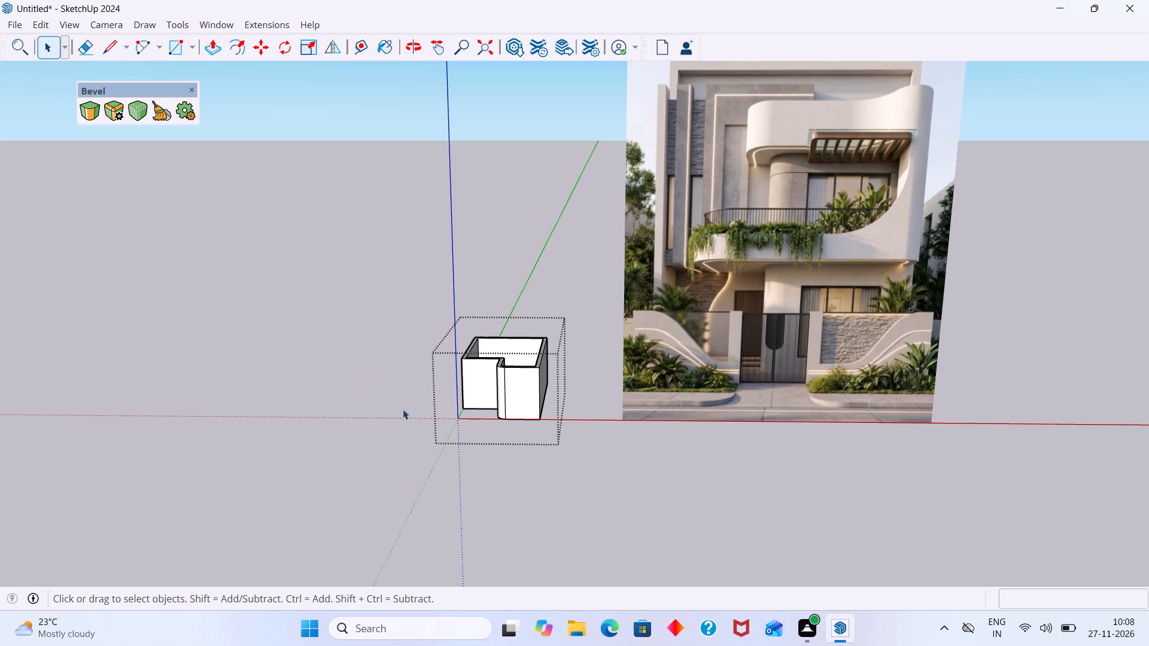
click(385, 450)
Draw a rectangle about 23' 9" by 15' 4" over the wall tops, from the front corner to the diagonally opposite back corner.
scroll(352, 499, down, 5)
middle_drag(436, 559, 485, 626)
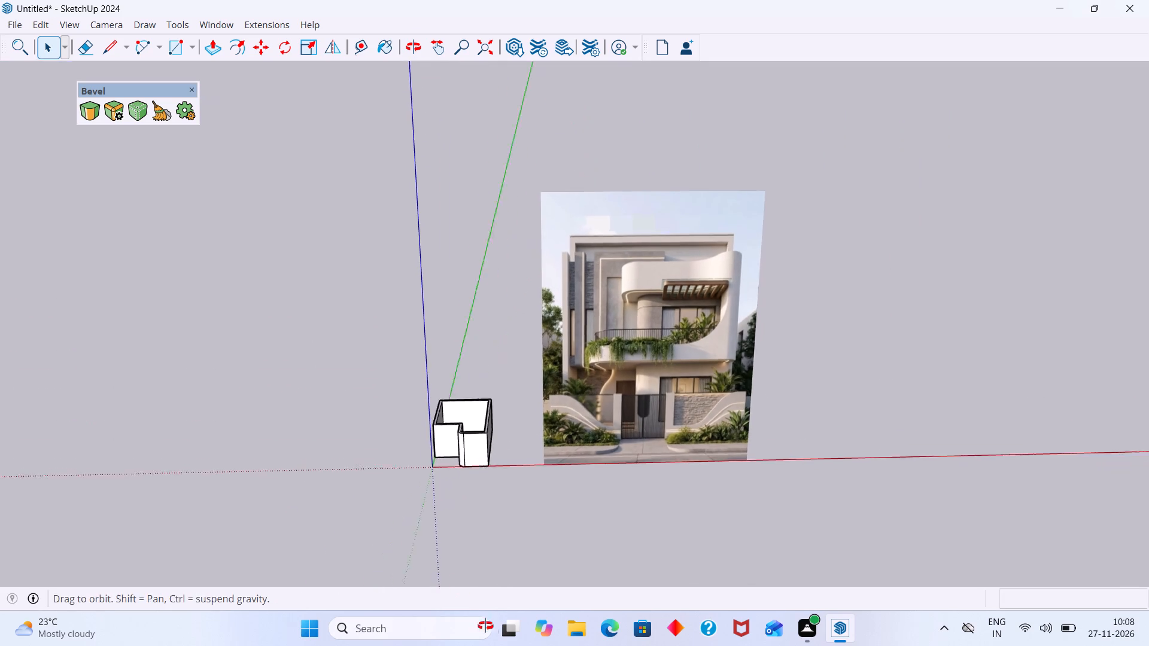
middle_drag(485, 626, 498, 619)
scroll(498, 380, up, 5)
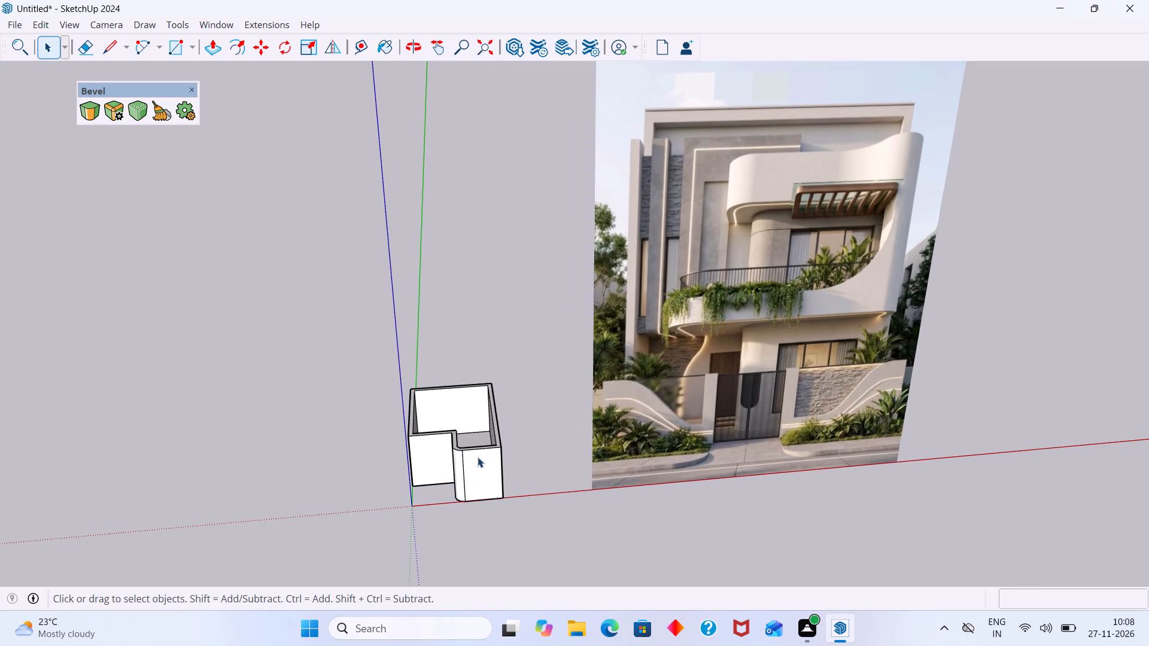
key(r)
scroll(508, 451, up, 6)
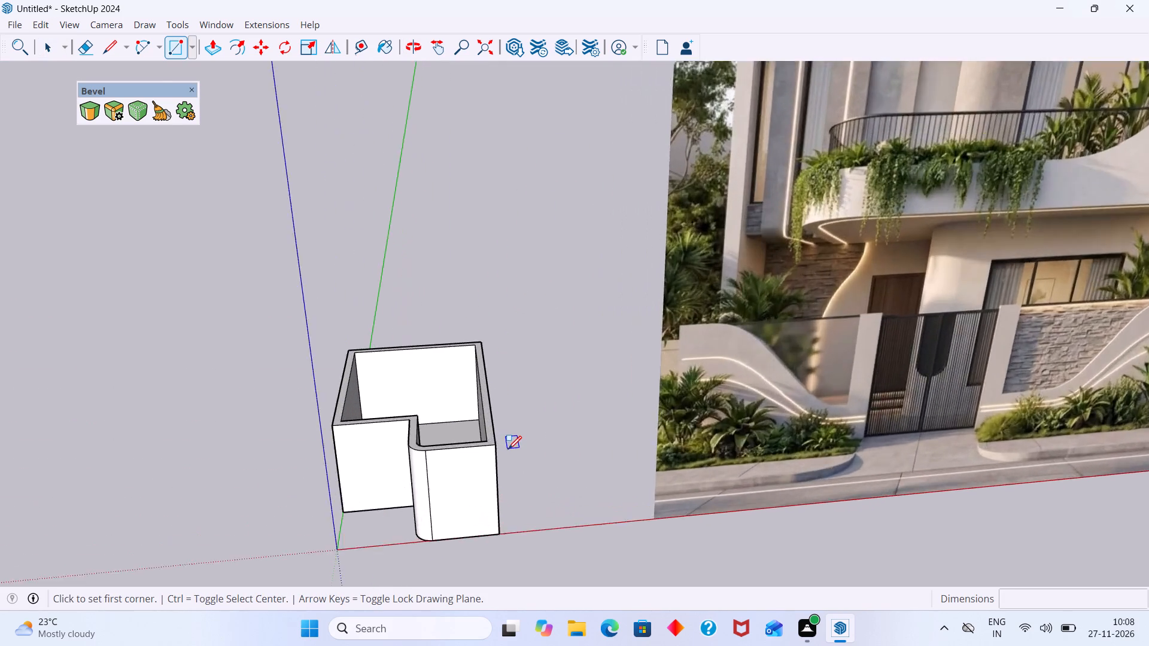
scroll(508, 449, up, 4)
click(491, 446)
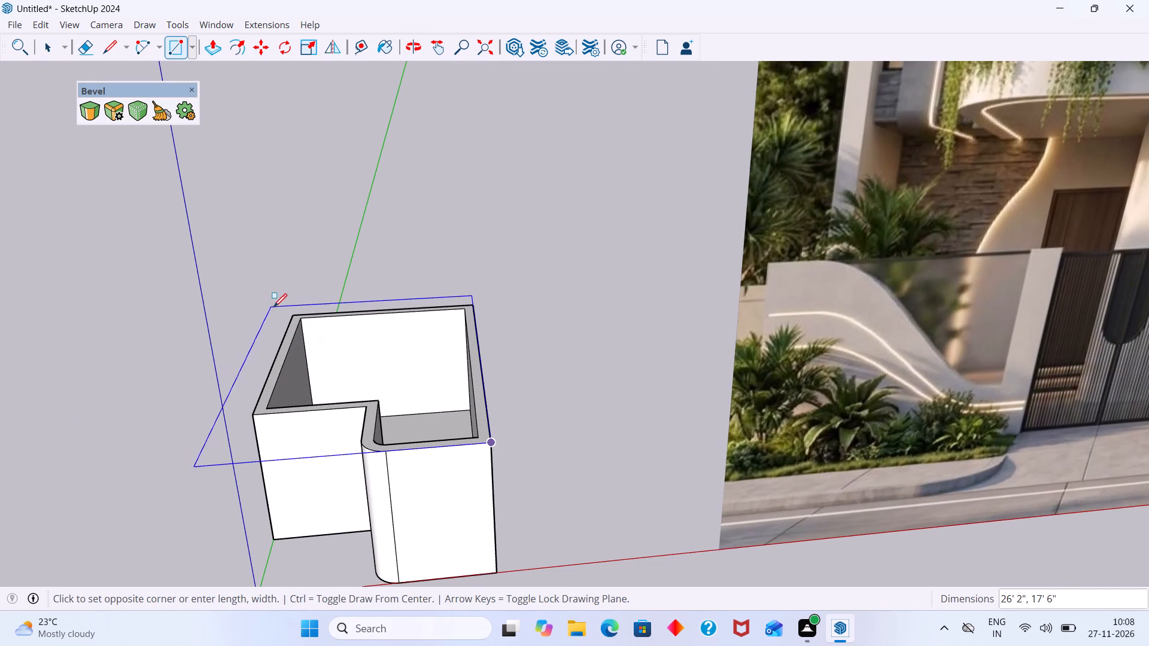
click(295, 313)
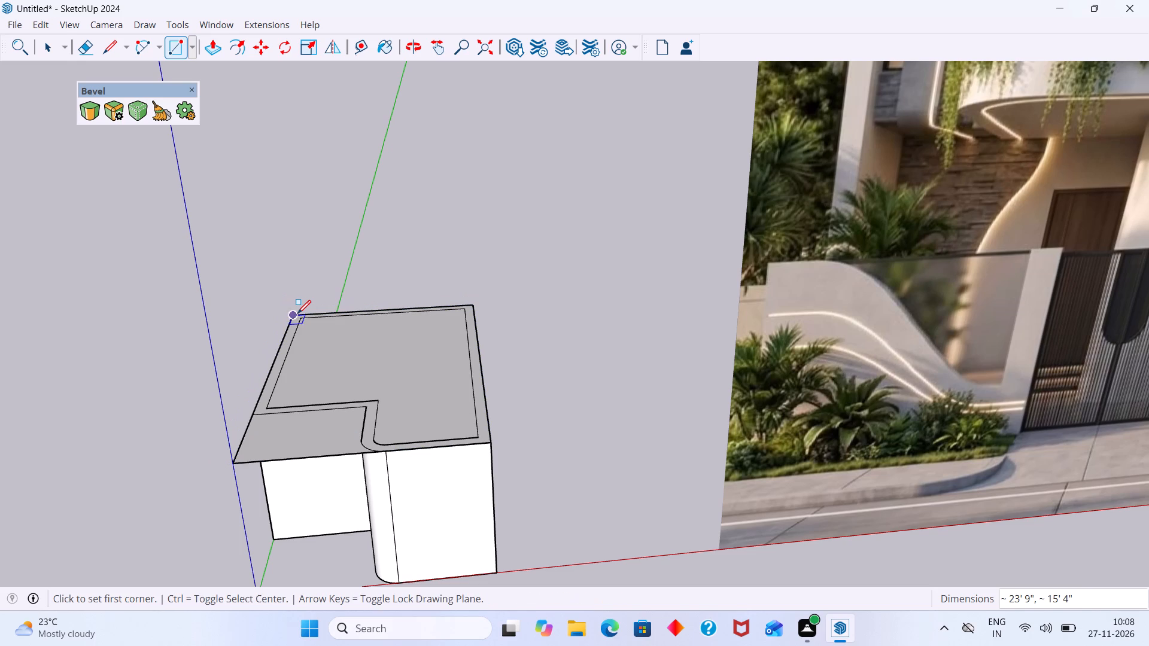
key(space)
Group the rectangle's face and edges on top of the walls and open the group for editing.
double_click(443, 397)
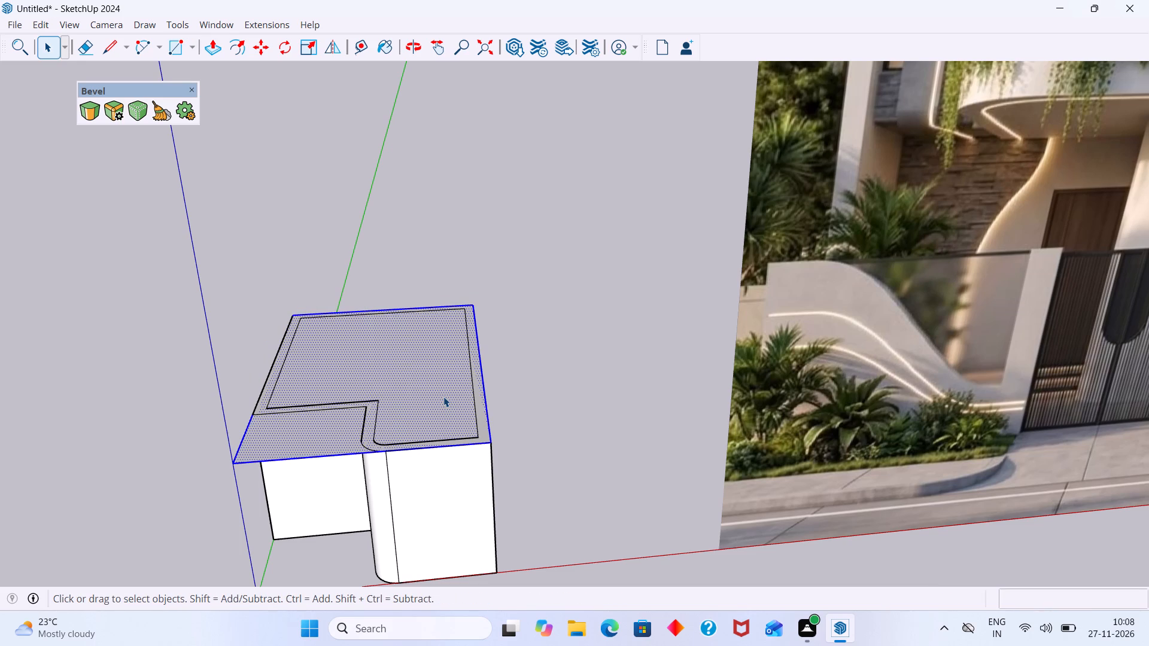
scroll(489, 447, up, 9)
middle_drag(415, 427, 377, 425)
scroll(399, 425, up, 1)
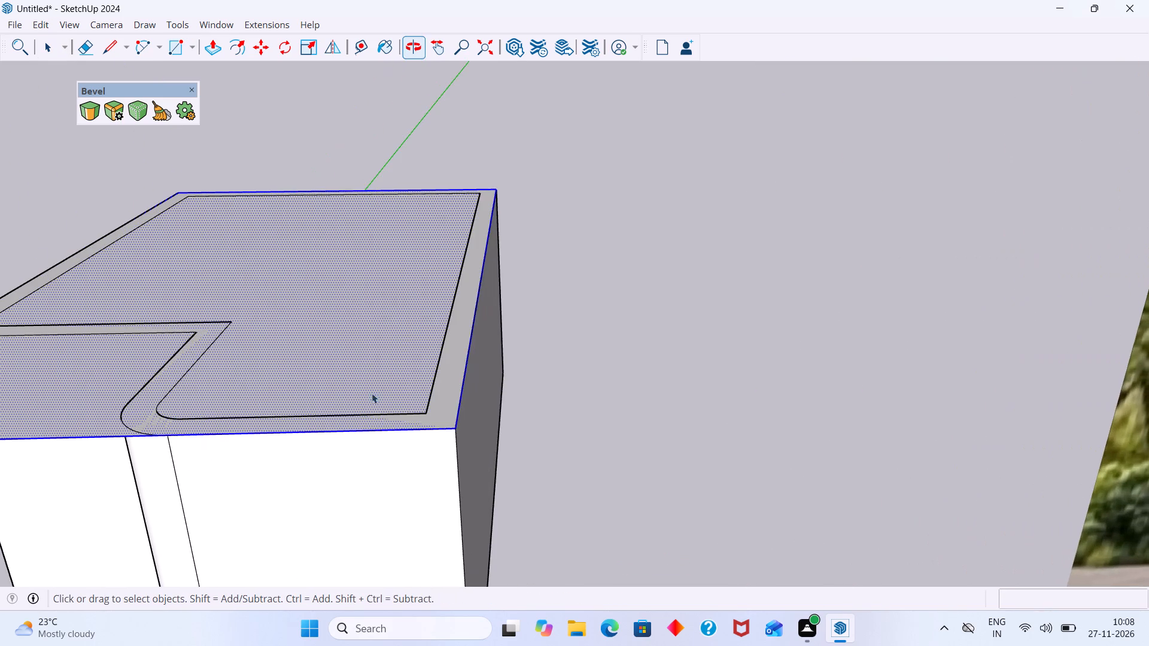
right_click(367, 369)
click(422, 144)
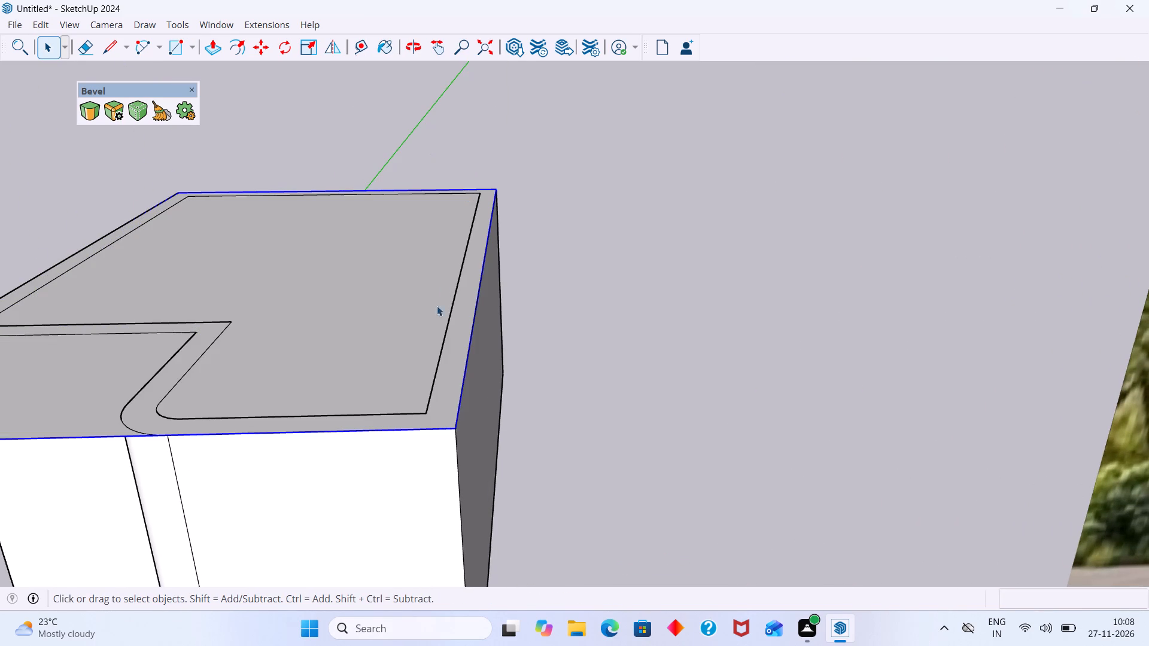
double_click(426, 306)
click(425, 304)
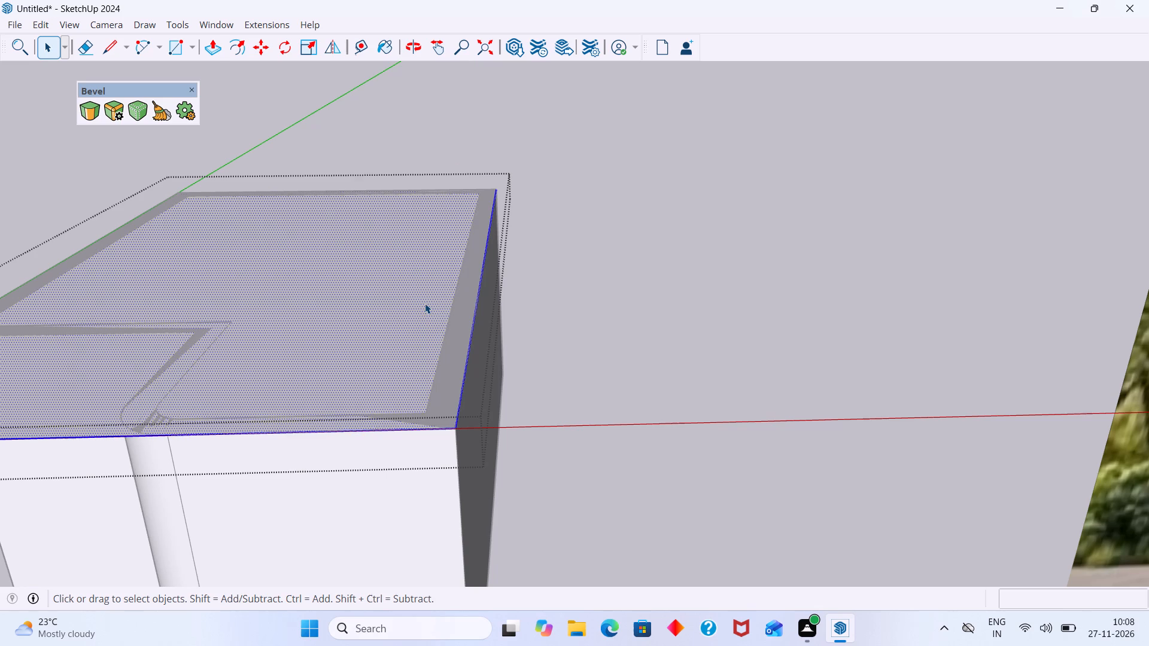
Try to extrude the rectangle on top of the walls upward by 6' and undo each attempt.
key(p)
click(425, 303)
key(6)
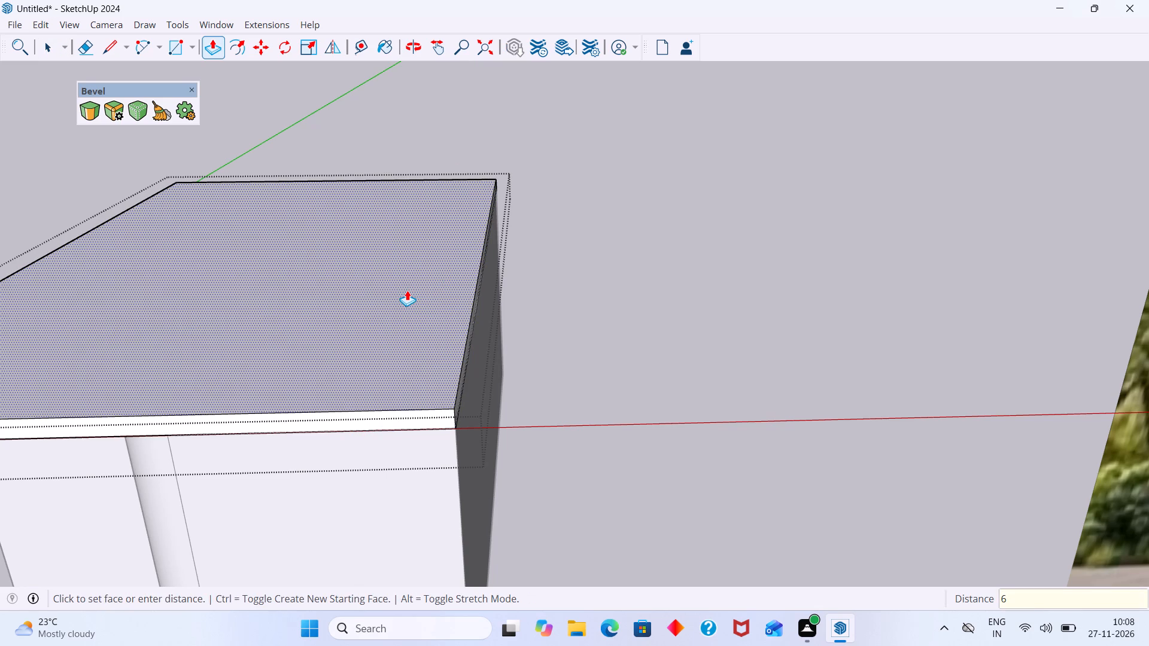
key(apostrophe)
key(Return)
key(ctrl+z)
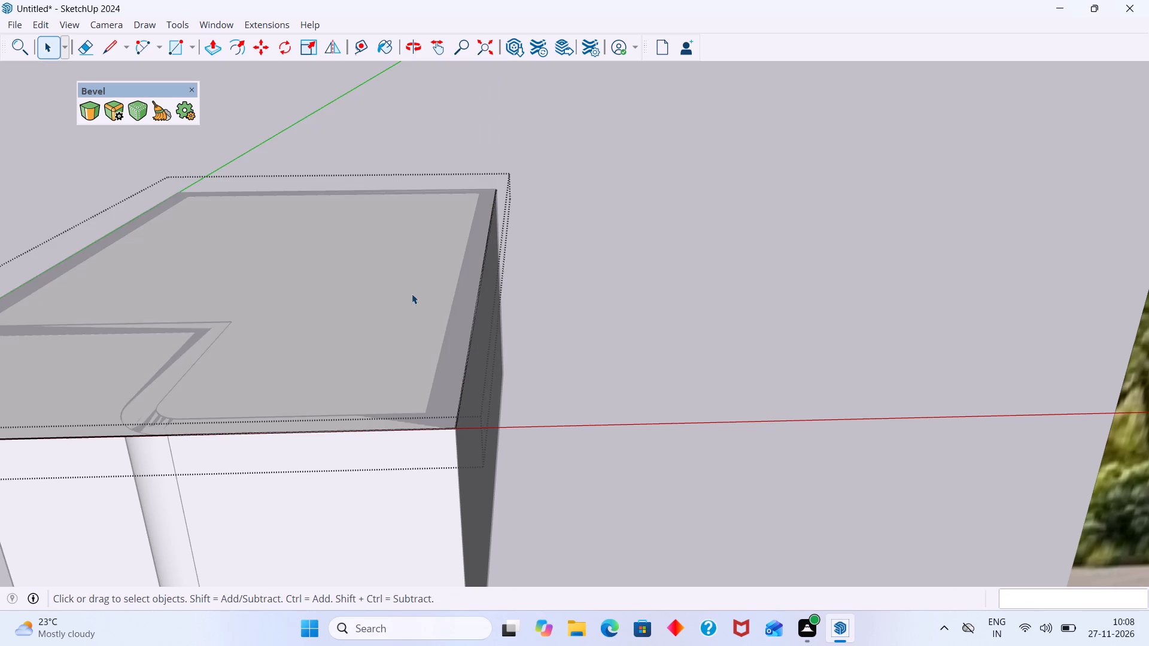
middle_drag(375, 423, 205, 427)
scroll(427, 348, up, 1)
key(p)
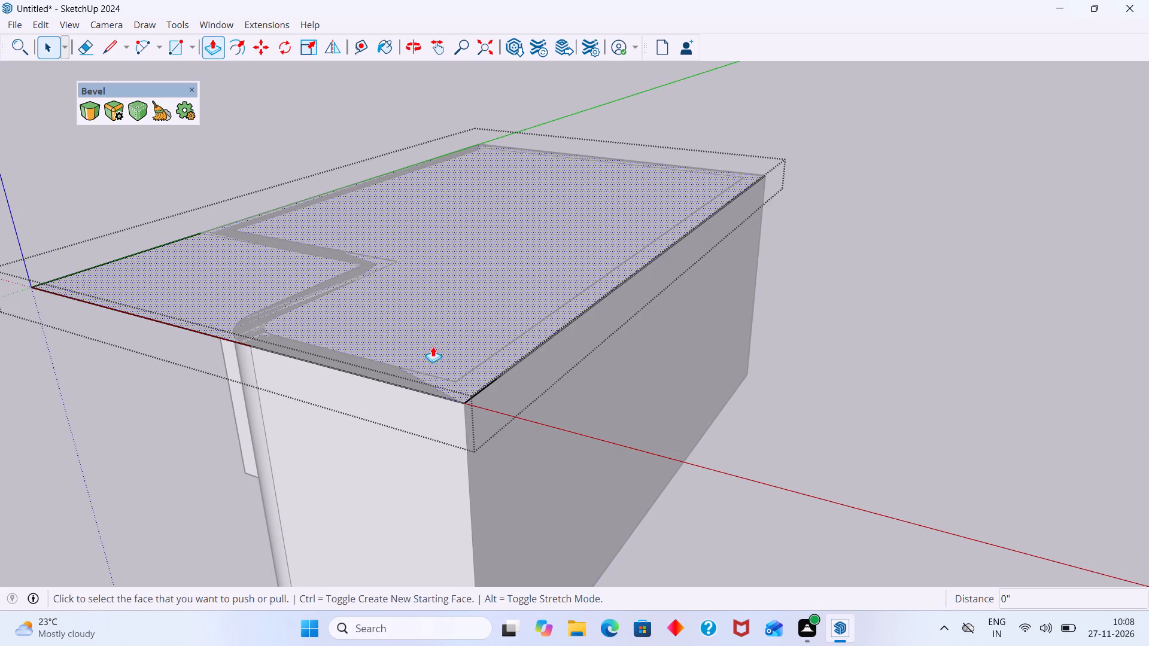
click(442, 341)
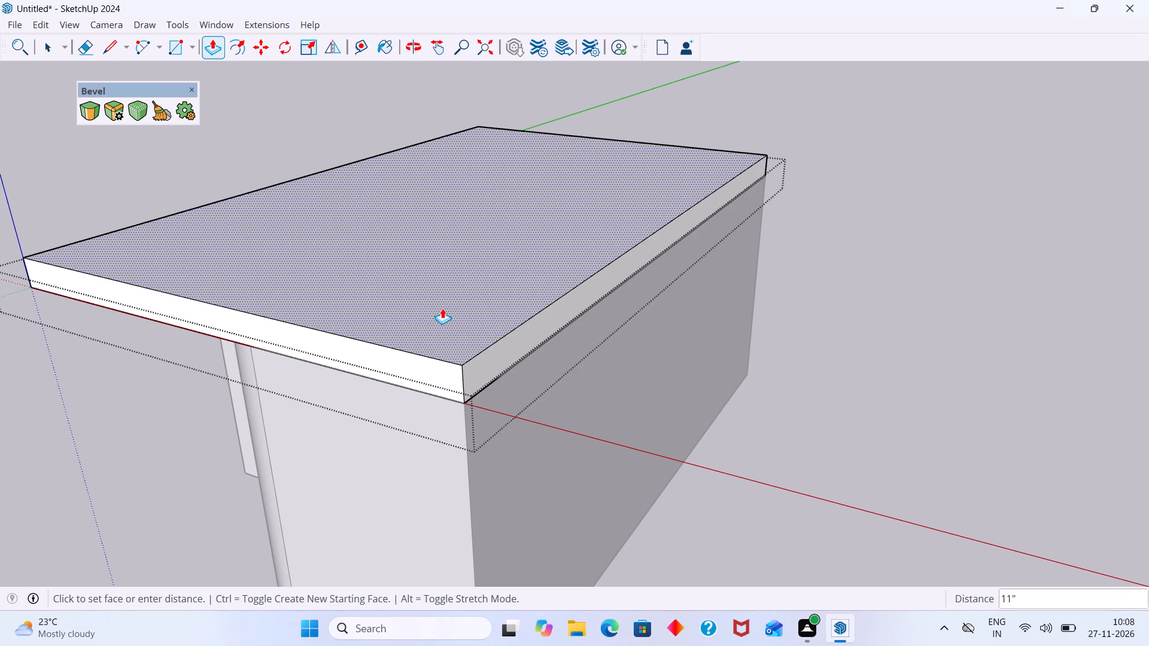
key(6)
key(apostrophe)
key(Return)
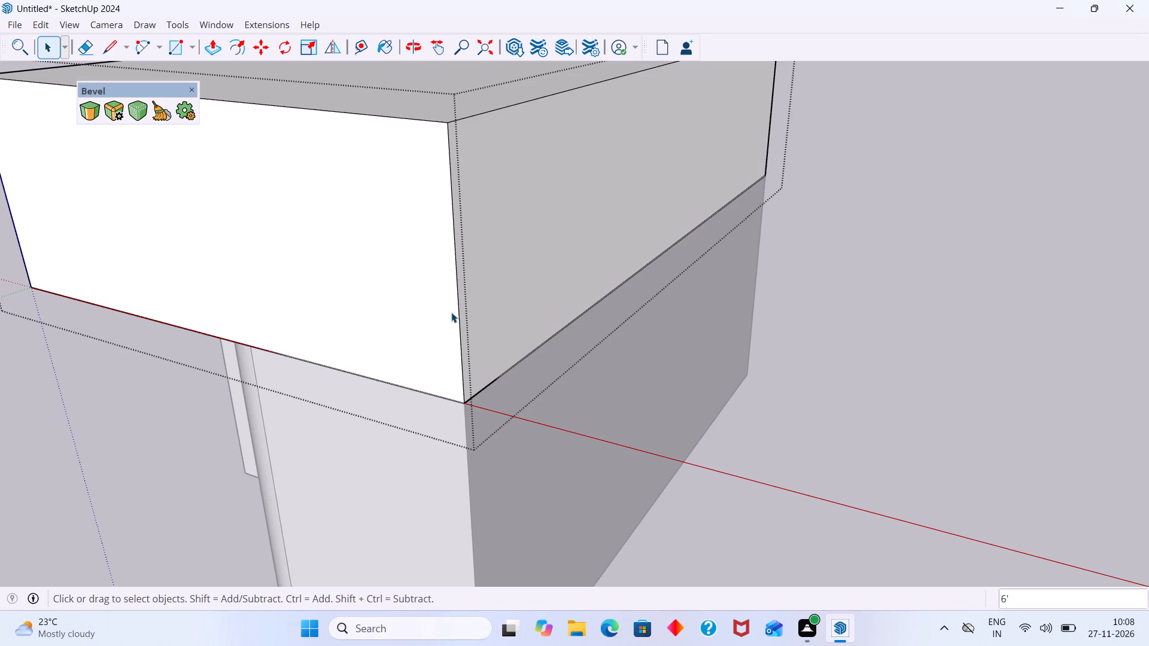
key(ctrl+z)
Extrude the rectangle on top of the walls upward by 6" as the slab and close its group.
scroll(470, 353, down, 4)
scroll(479, 374, up, 5)
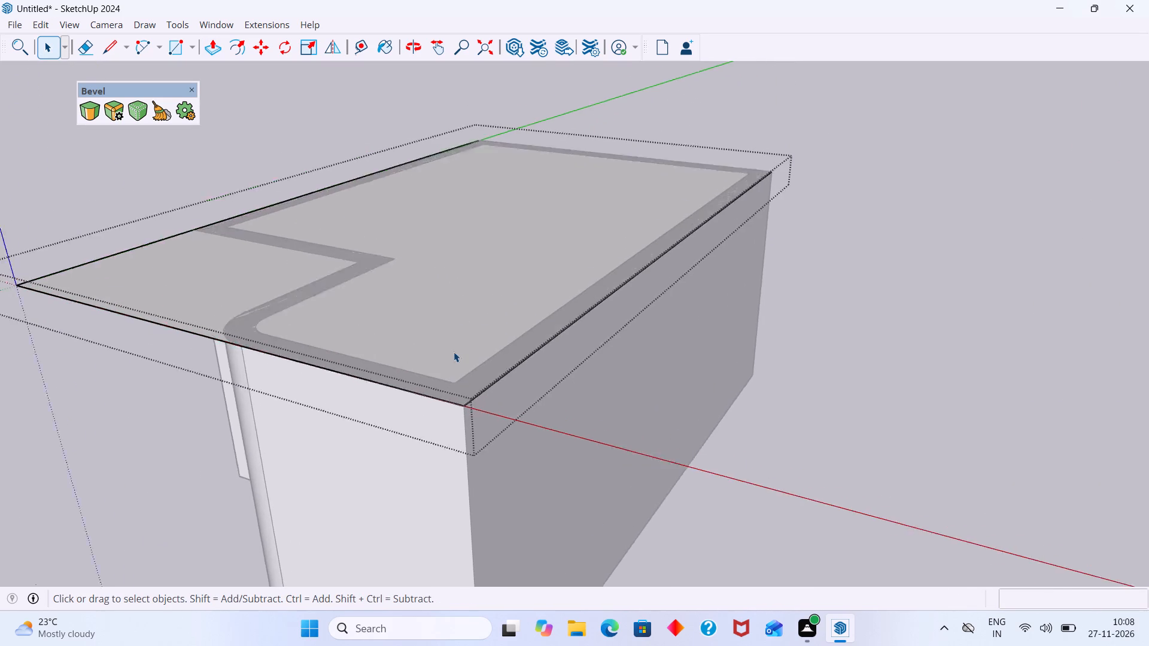
scroll(454, 352, up, 1)
click(453, 352)
key(p)
click(453, 352)
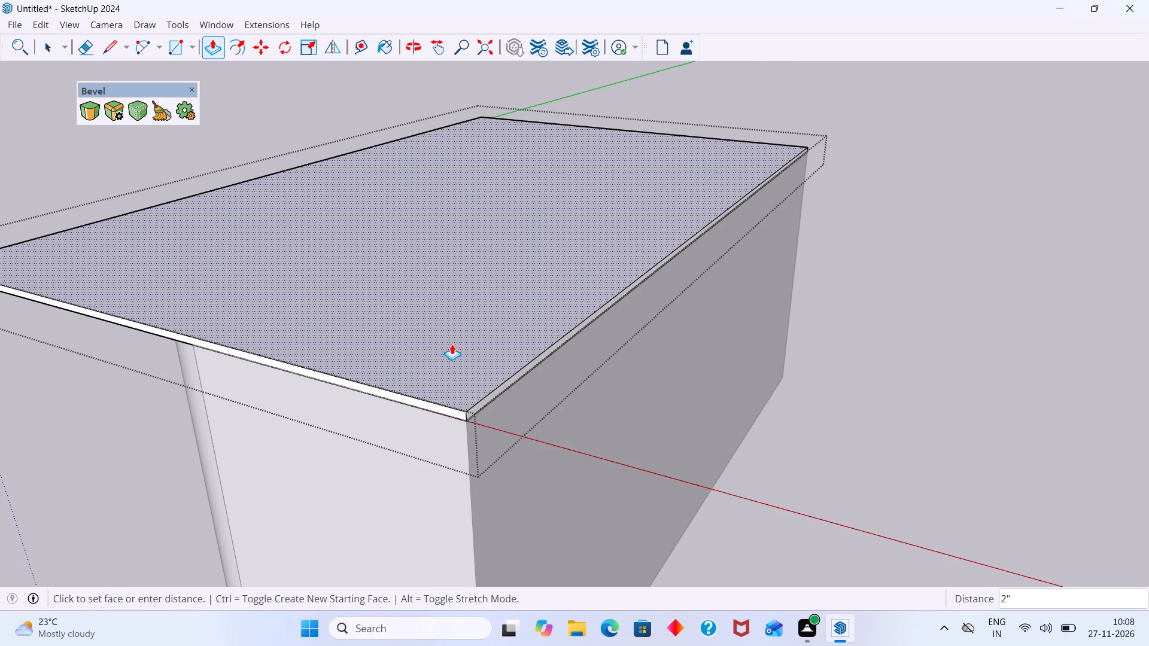
text(6")
key(Return)
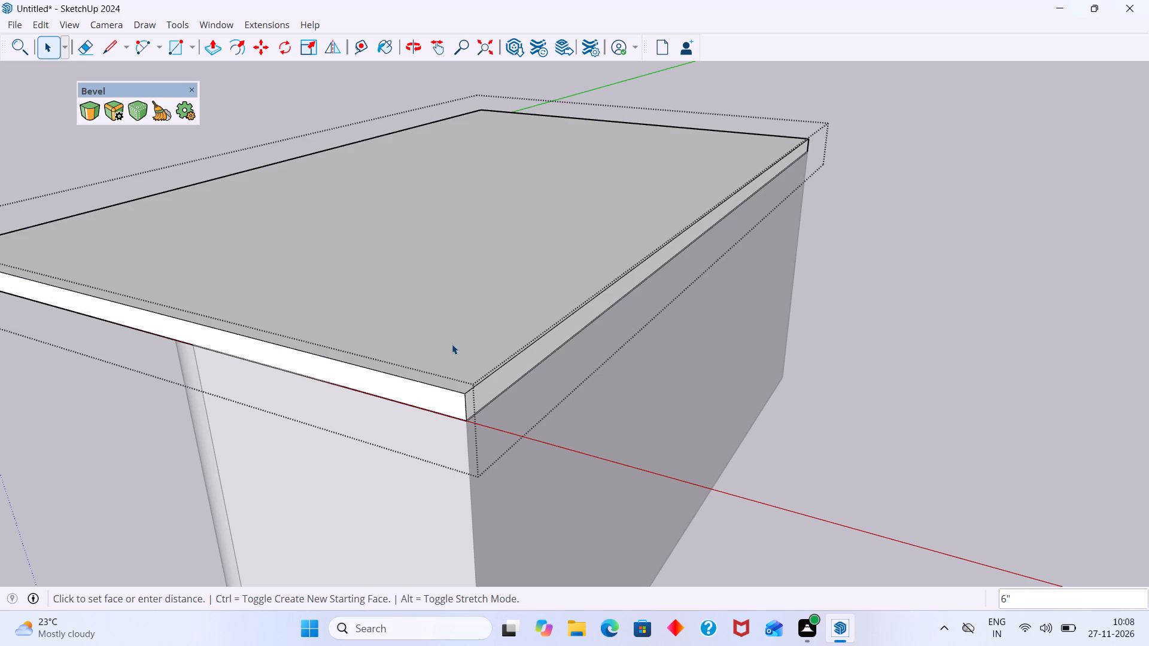
key(space)
scroll(537, 382, down, 16)
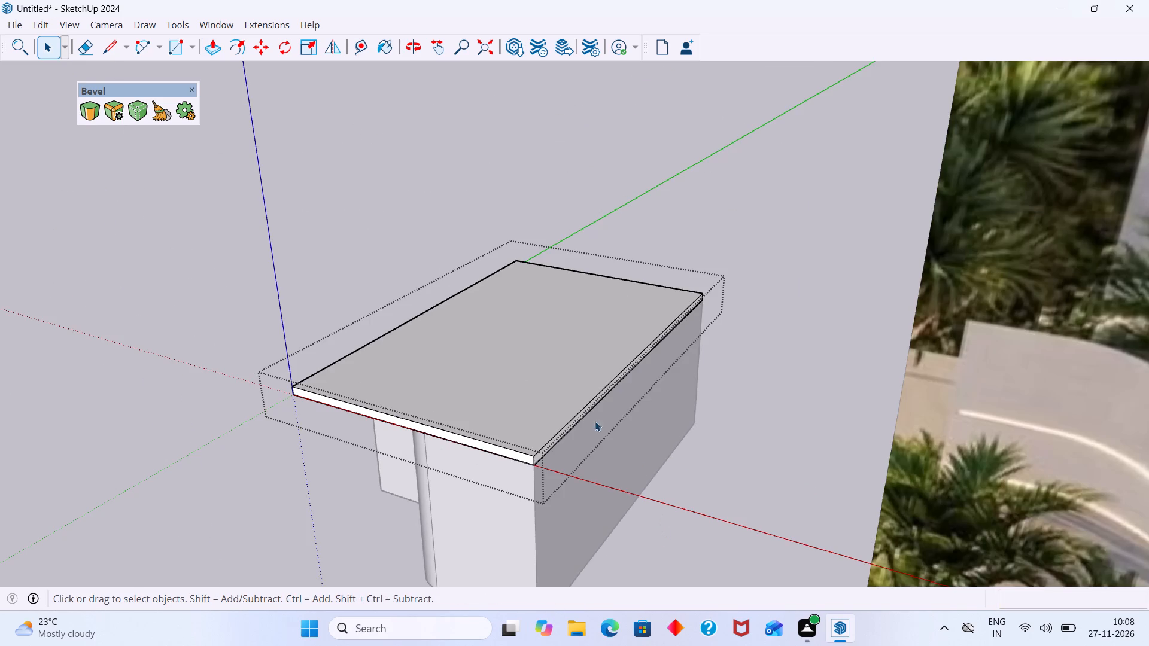
click(769, 359)
Examine the walls and rectangular slab from several sides and compare them with the elevation picture.
scroll(681, 390, down, 13)
middle_drag(545, 436, 873, 343)
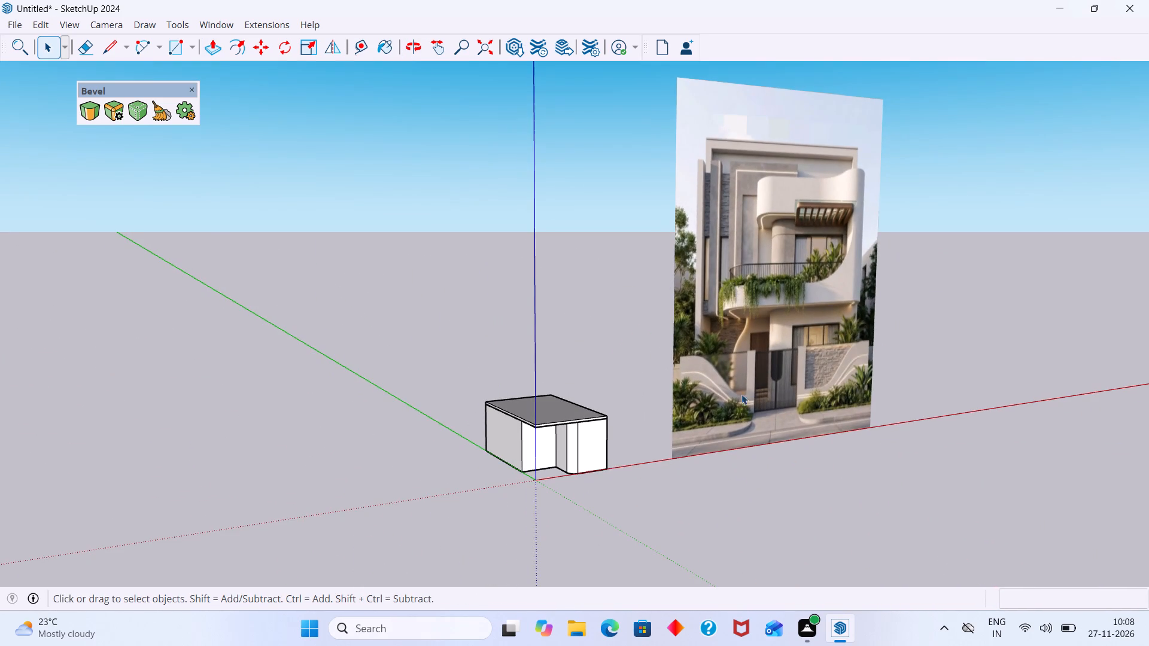
shift+middle_drag(651, 407, 491, 372)
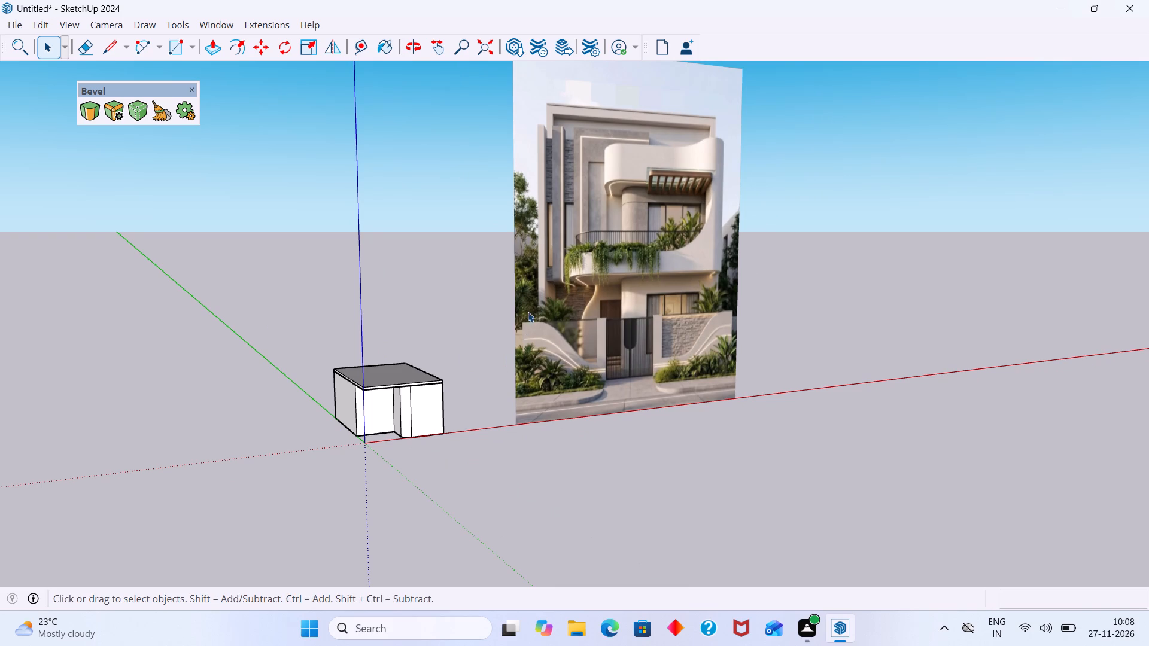
scroll(614, 315, up, 5)
middle_drag(579, 294, 585, 279)
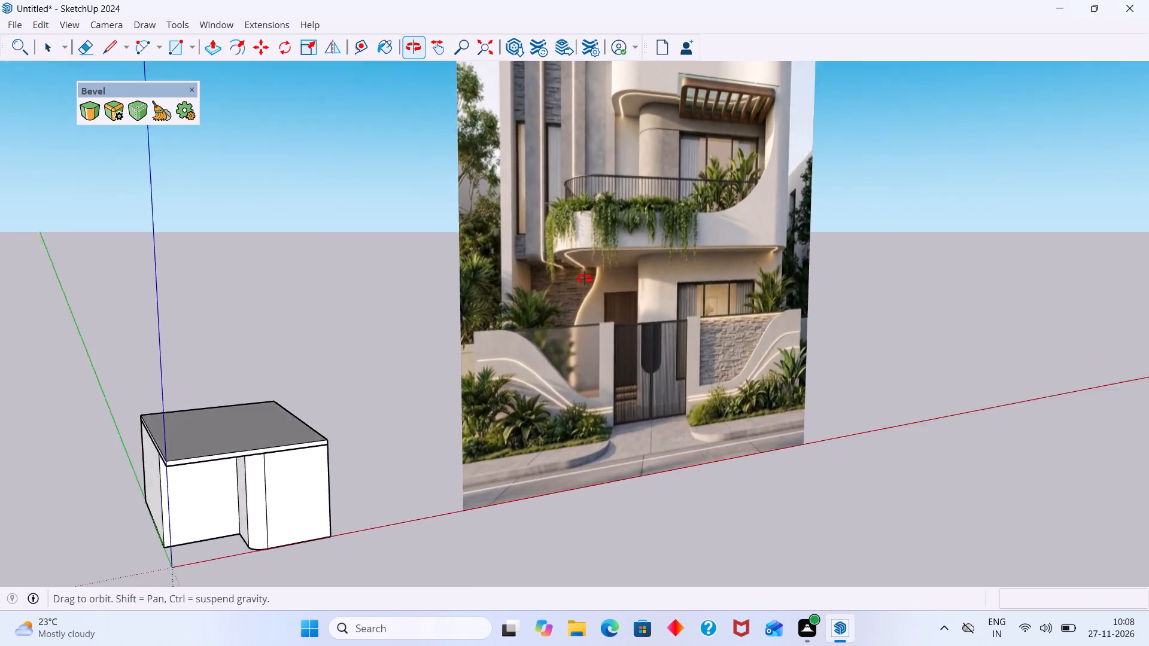
middle_drag(585, 279, 453, 292)
scroll(512, 268, down, 2)
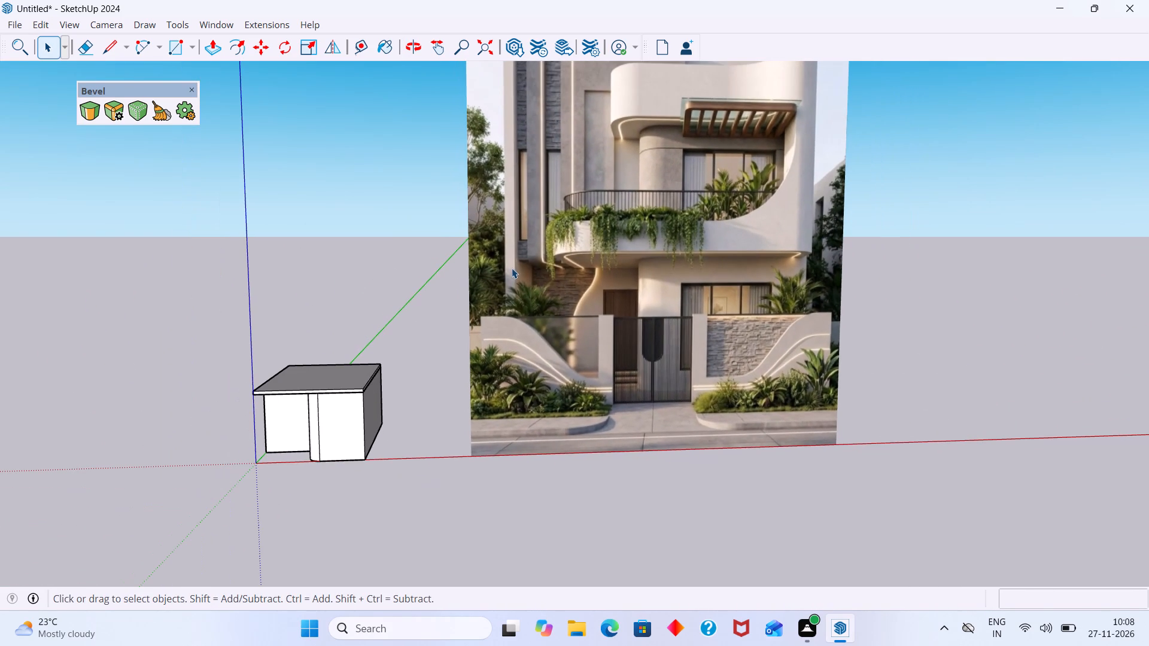
Undo the rectangular slab, going back to the open-topped walls with the flat L-shaped outline copy beside them.
scroll(439, 294, down, 2)
scroll(492, 290, down, 1)
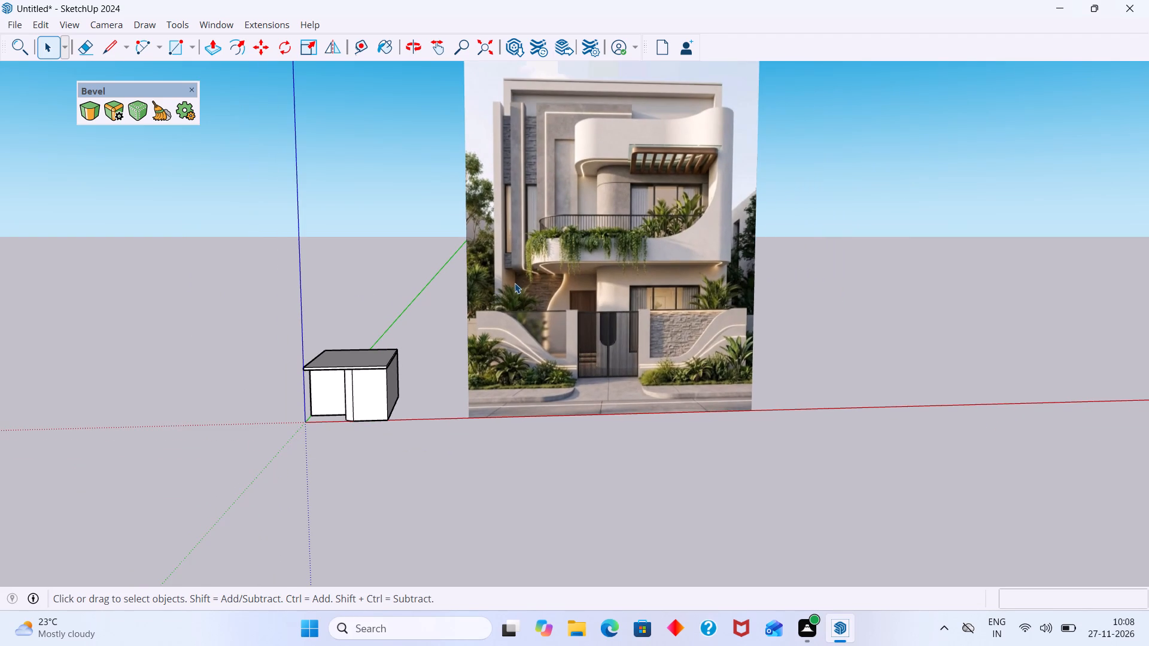
middle_click(576, 303)
middle_drag(586, 322, 569, 407)
scroll(568, 408, down, 1)
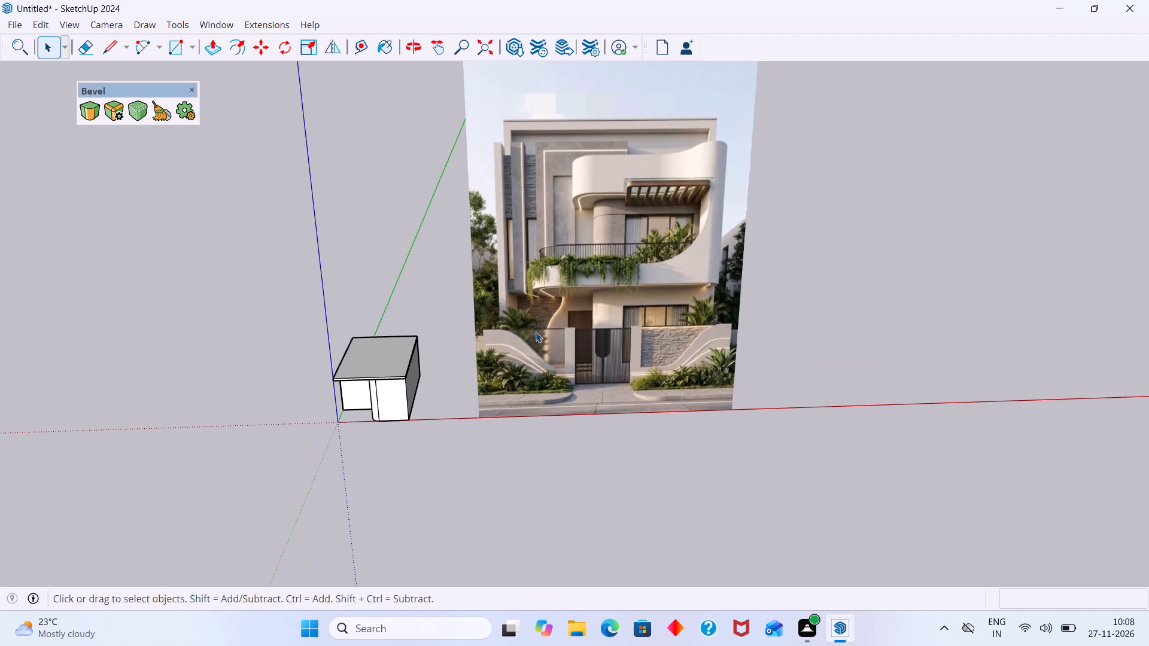
scroll(527, 268, up, 5)
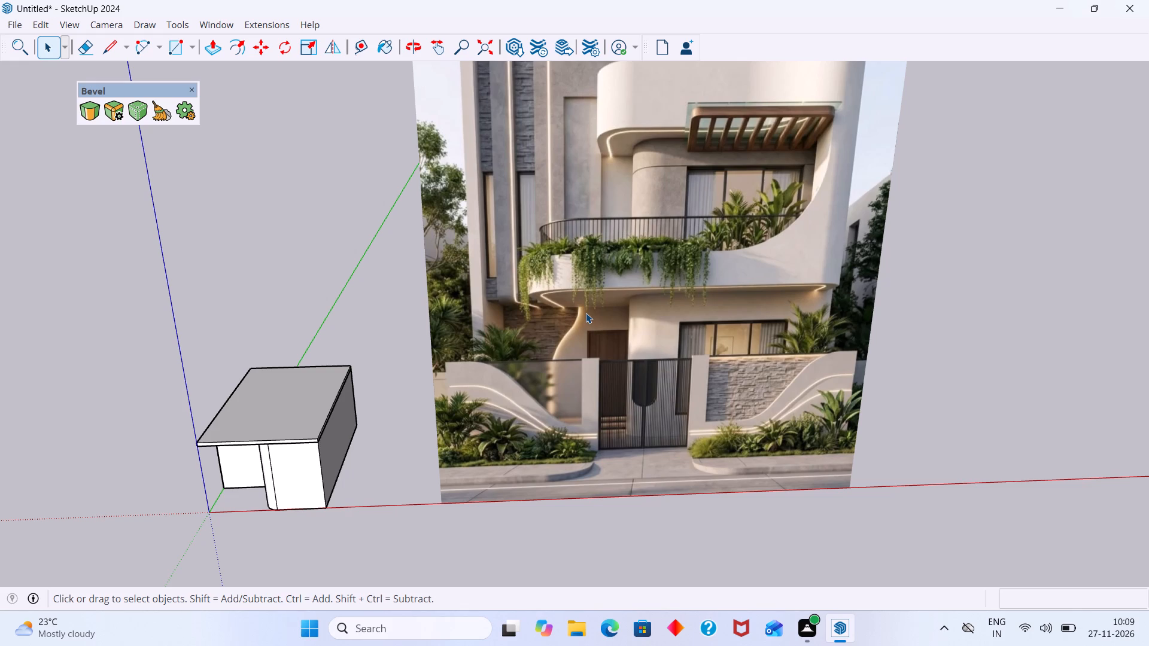
key(ctrl+z)
key(ctrl+z)
key(ctrl+z)
key(ctrl+z)
key(ctrl+z)
key(ctrl+z)
key(ctrl+z)
key(ctrl+z)
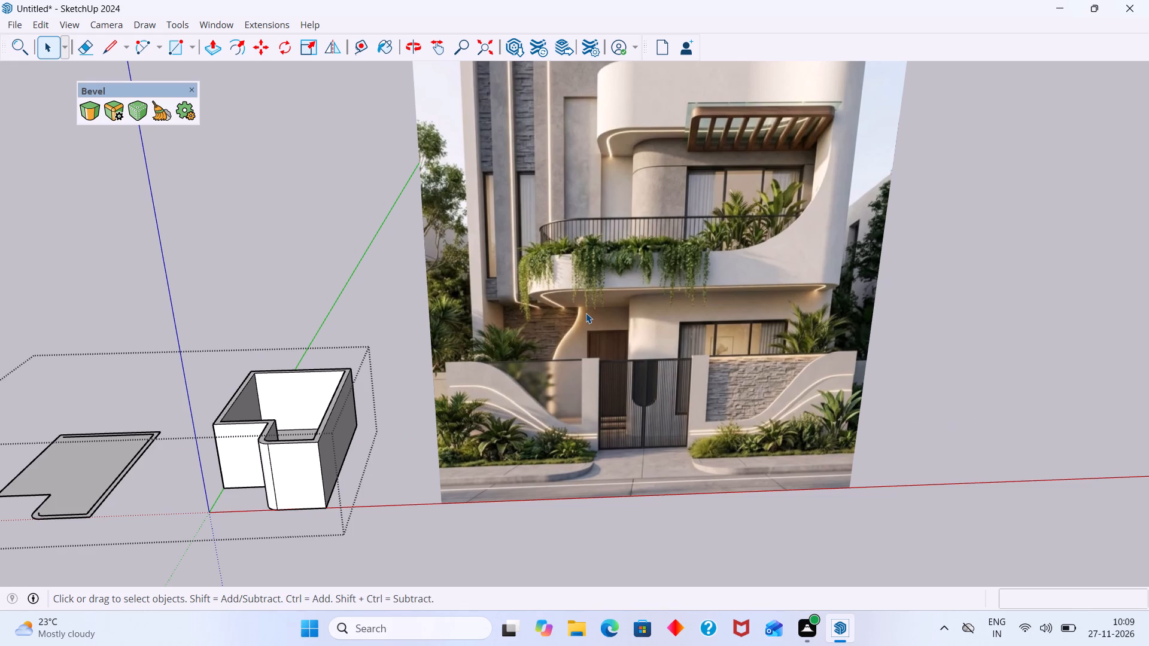
key(ctrl+z)
key(ctrl+z)
key(ctrl+z)
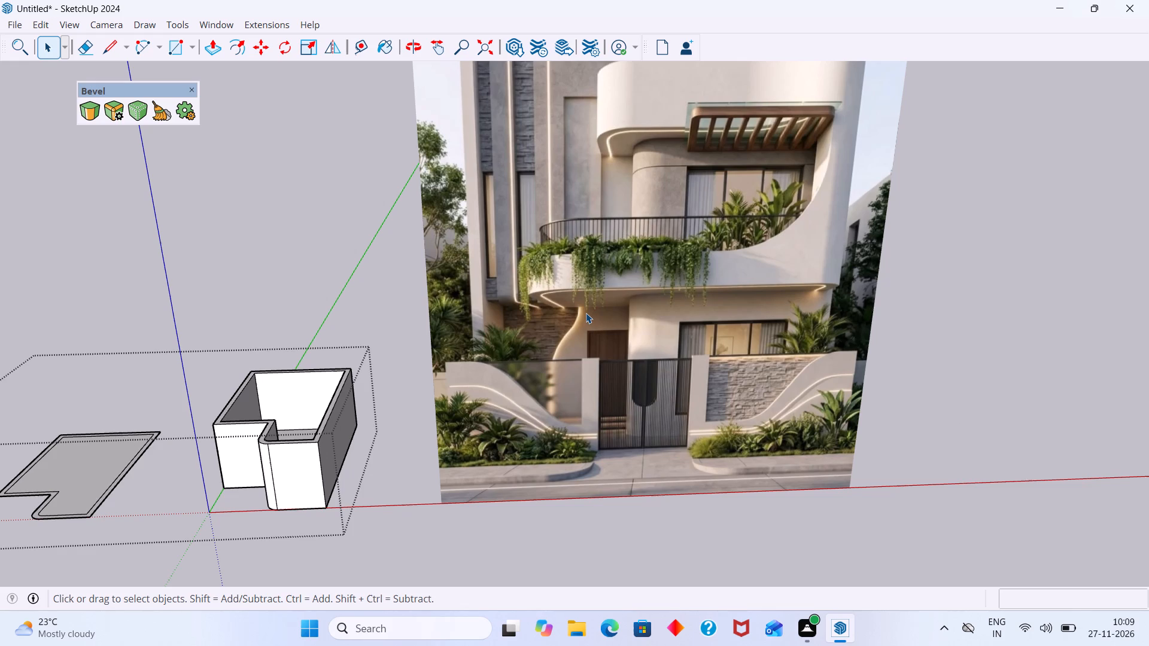
key(ctrl+z)
key(ctrl+z)
key(ctrl+z)
key(ctrl+z)
key(ctrl+z)
key(ctrl+z)
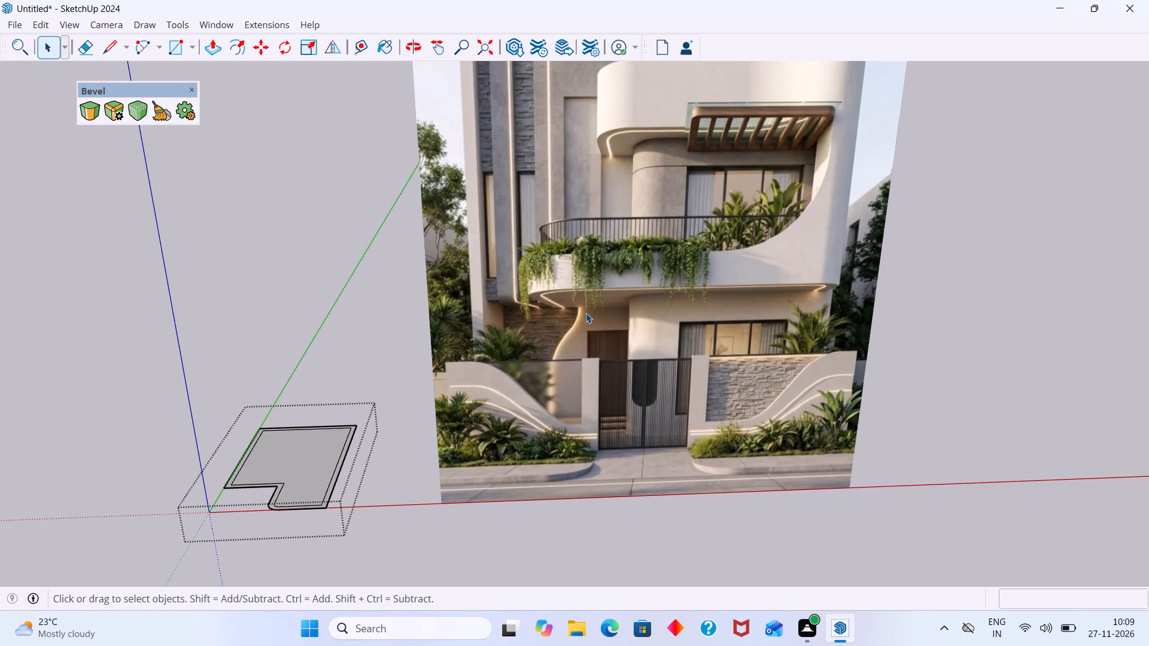
key(ctrl+y)
key(ctrl+y)
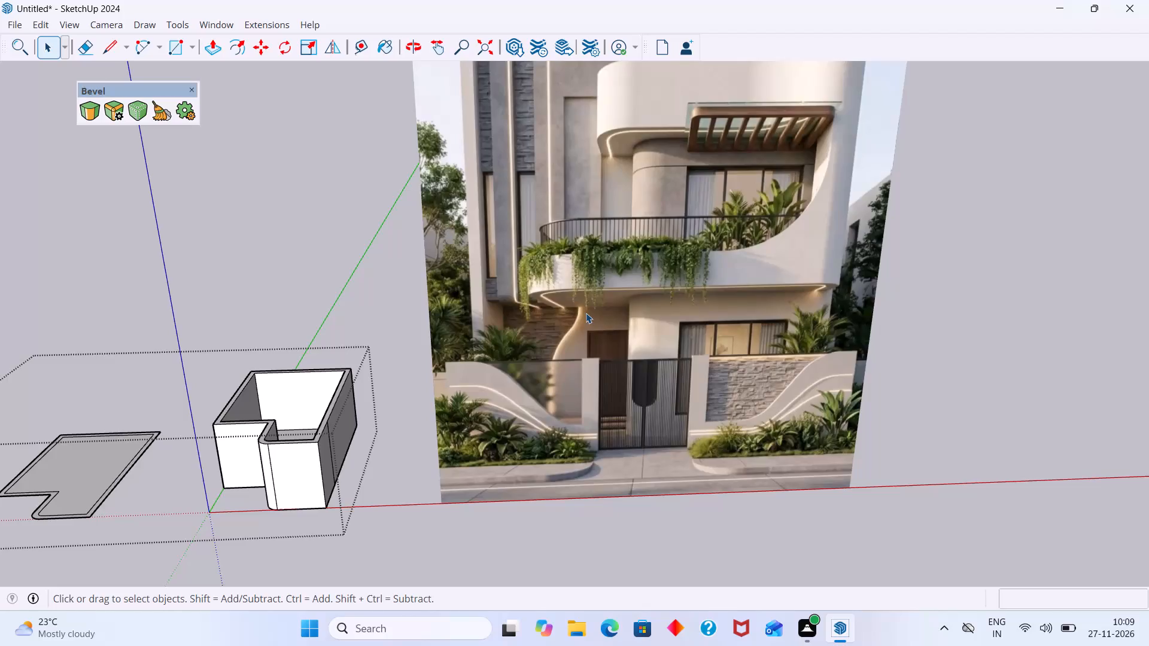
In the walls group, erase the inner offset line along the straight front and adjoining long side of the flat L-shaped copy.
scroll(424, 309, down, 7)
shift+middle_drag(377, 351, 864, 276)
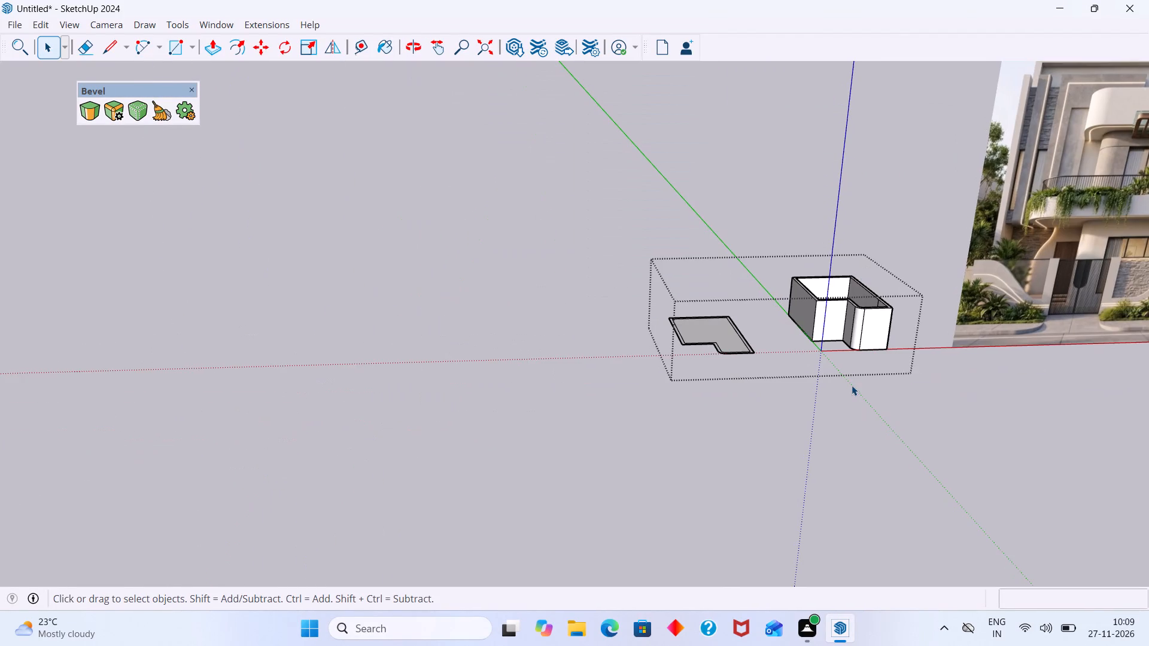
click(852, 385)
scroll(664, 324, up, 6)
shift+middle_drag(738, 344, 239, 325)
middle_drag(284, 342, 298, 397)
scroll(257, 367, up, 3)
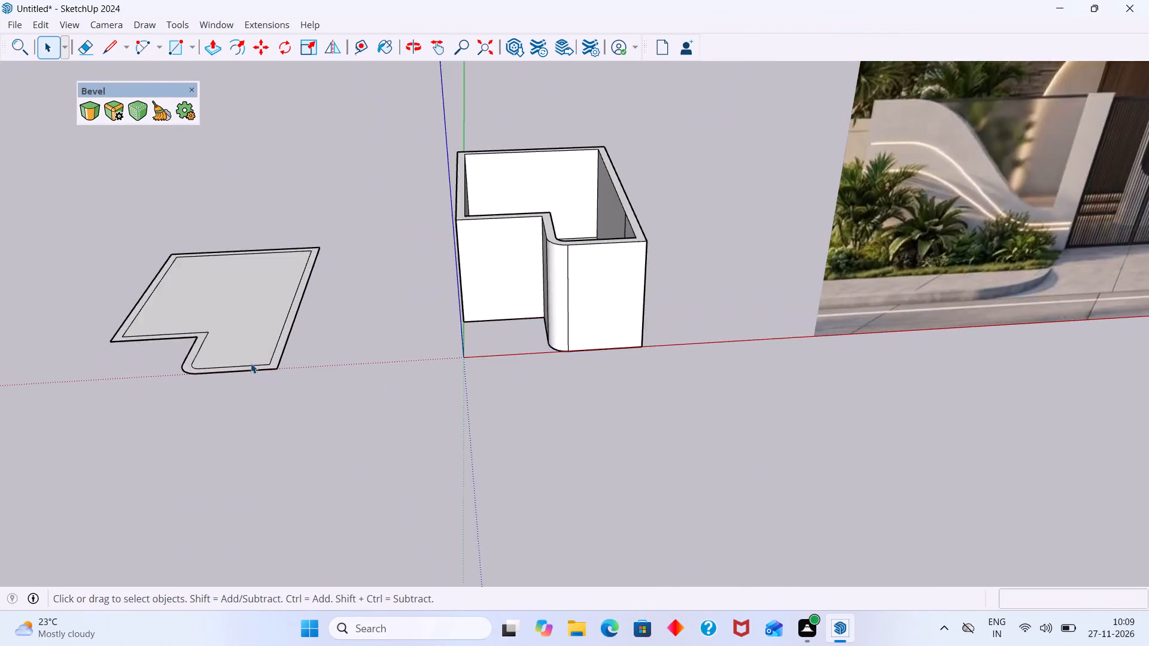
scroll(251, 363, up, 7)
click(245, 352)
double_click(250, 356)
click(253, 364)
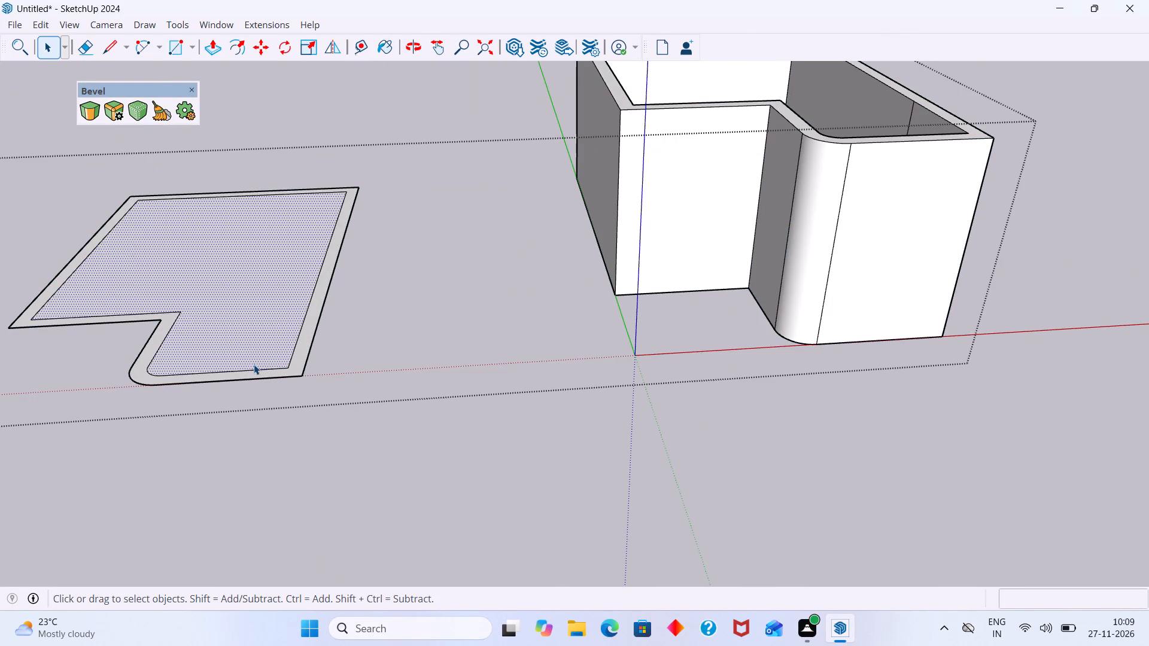
key(e)
scroll(239, 377, up, 6)
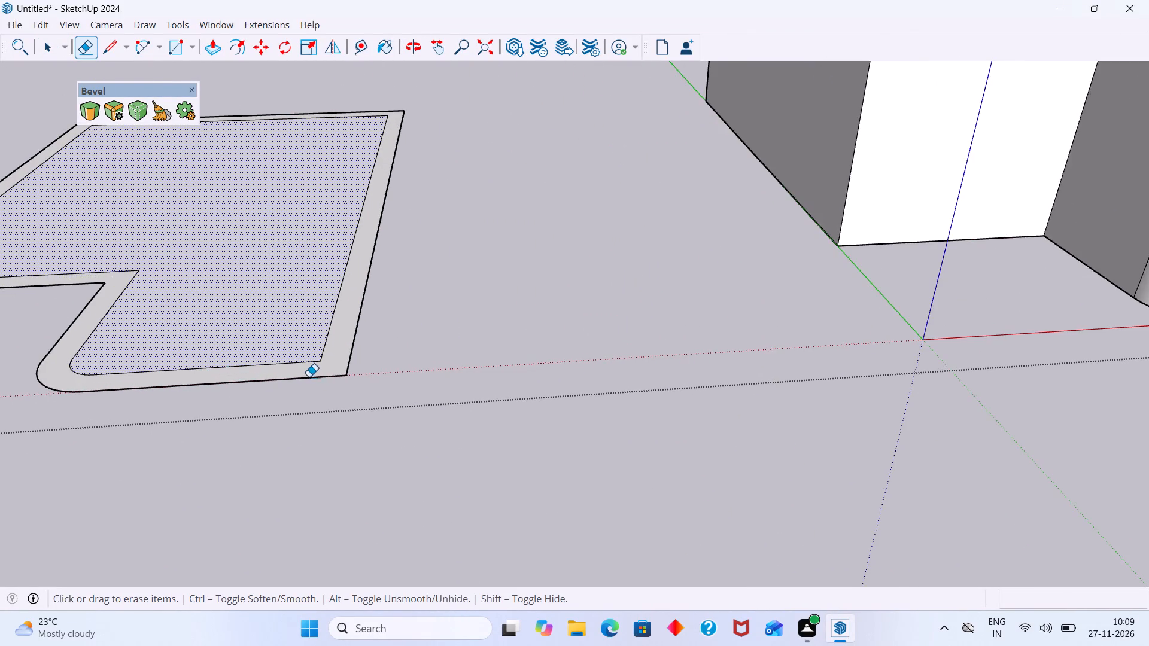
scroll(319, 370, up, 6)
drag(324, 364, 315, 348)
scroll(314, 351, down, 3)
drag(367, 216, 344, 220)
Erase the rest of the inner offset outline on the flat copy, including its rounded corner, notch and back edges.
scroll(358, 230, down, 6)
middle_drag(357, 252, 640, 340)
scroll(522, 407, up, 7)
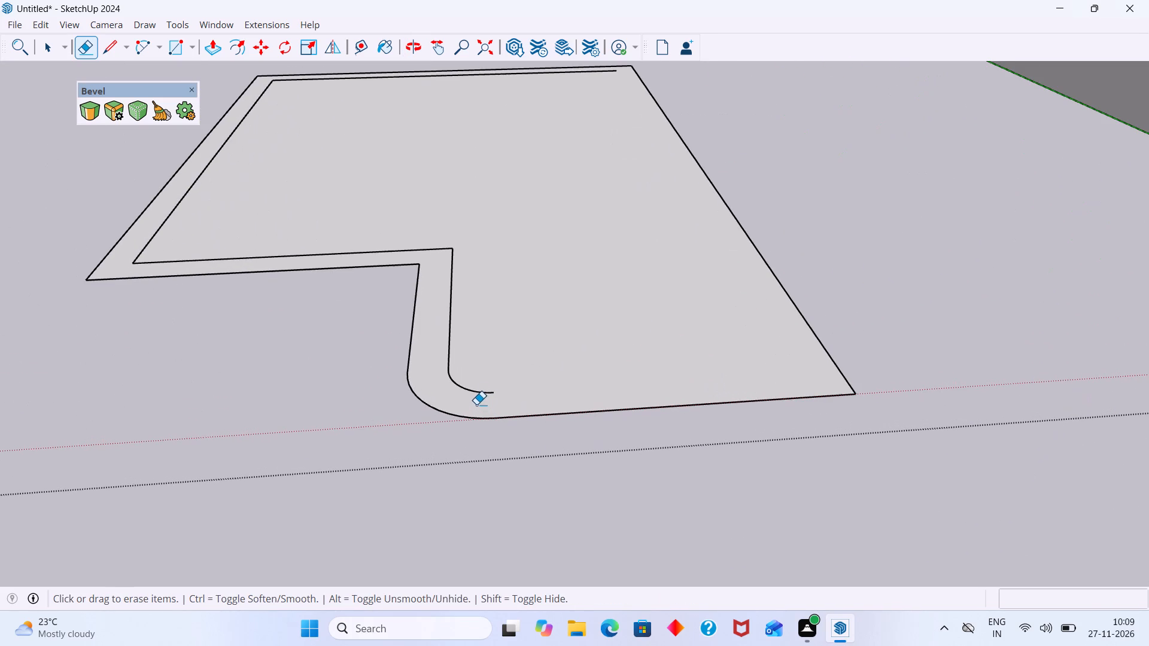
drag(476, 403, 287, 250)
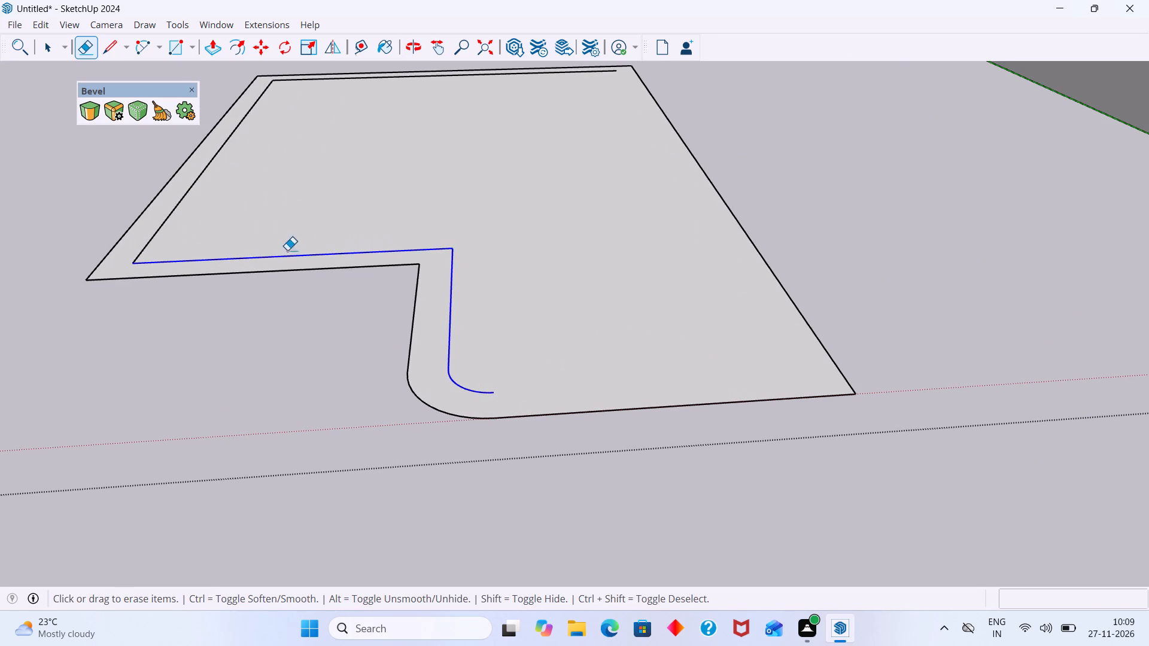
drag(287, 250, 137, 255)
scroll(235, 167, down, 4)
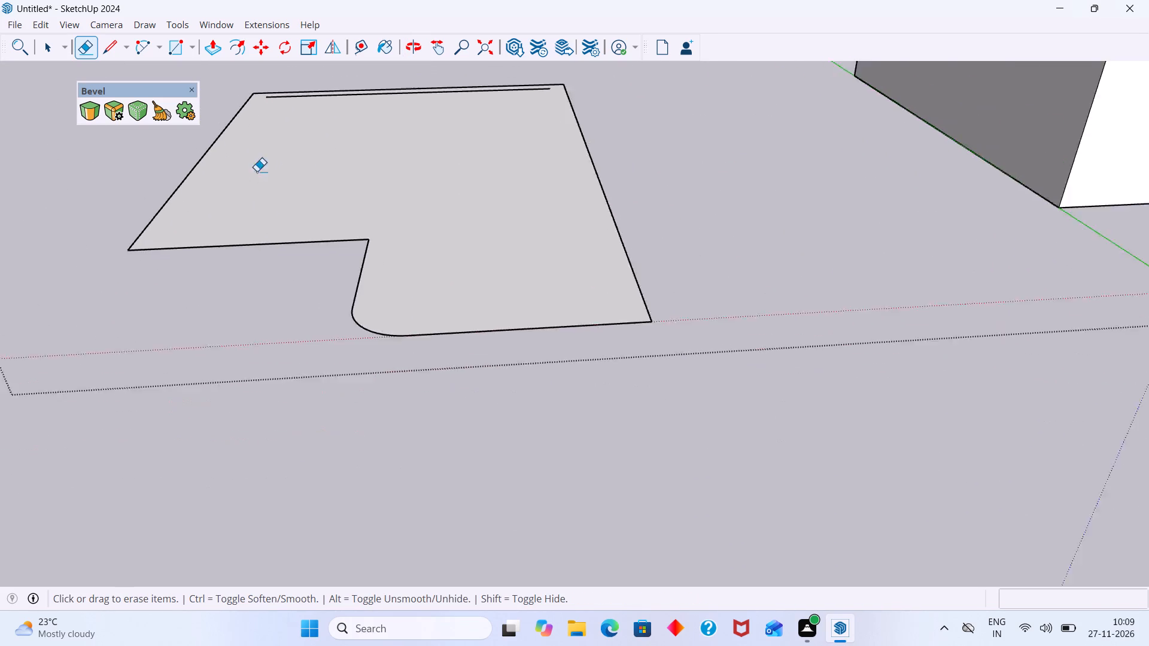
scroll(257, 171, down, 2)
middle_drag(344, 160, 290, 324)
scroll(443, 161, up, 6)
drag(465, 163, 418, 170)
scroll(485, 177, down, 15)
key(space)
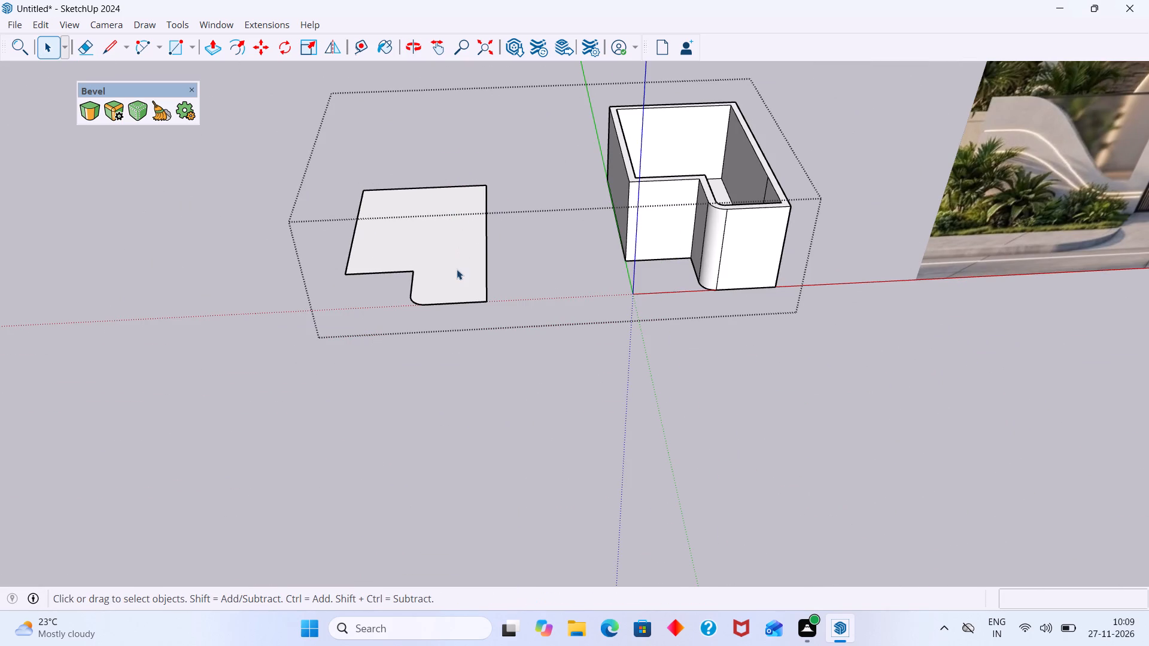
Extrude the flat L-shaped face beside the walls upward by 6" as the slab.
double_click(457, 272)
key(p)
click(453, 276)
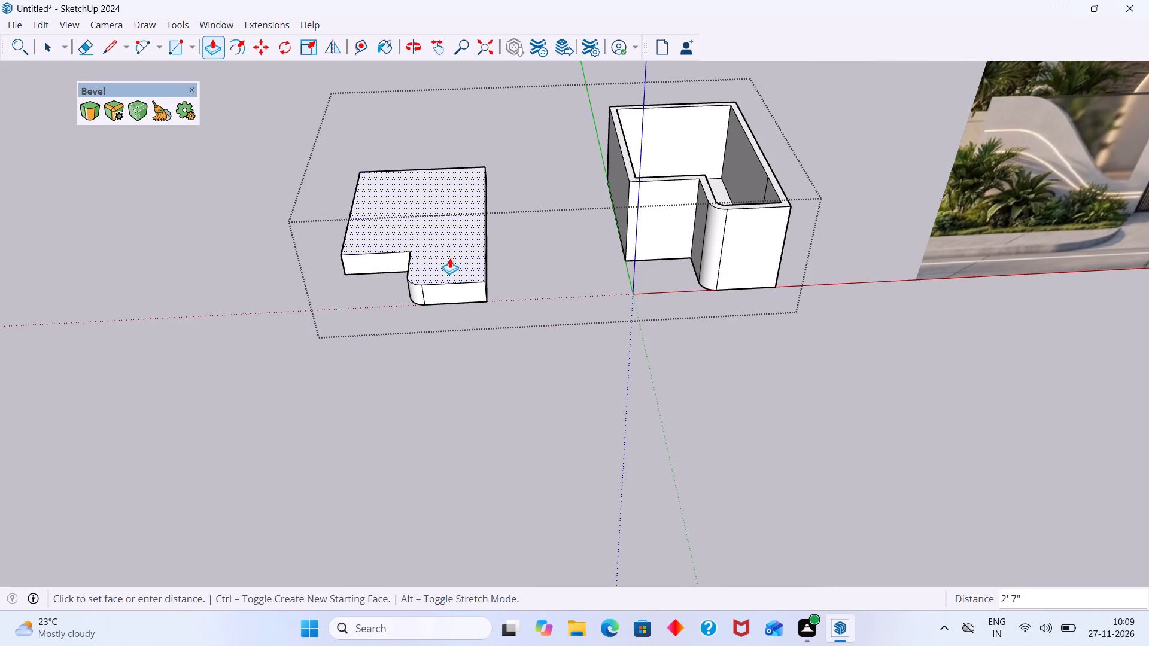
text(6")
key(Return)
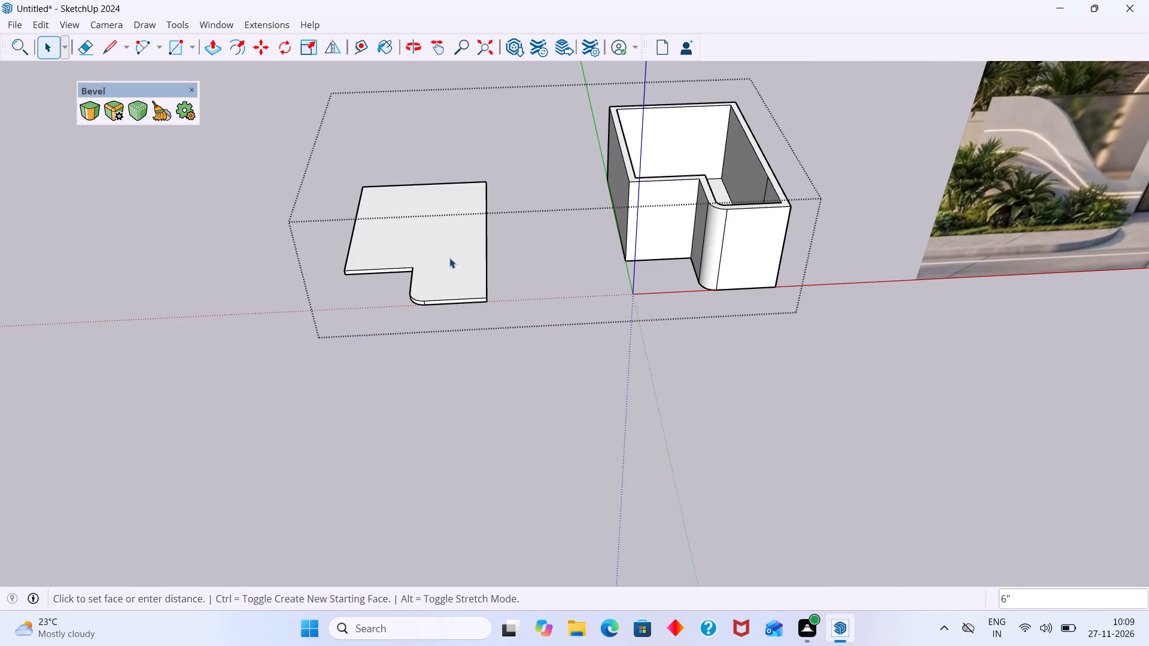
key(space)
Close the group and explode the shared group containing the L-shaped slab and the walls.
click(500, 260)
scroll(346, 330, up, 7)
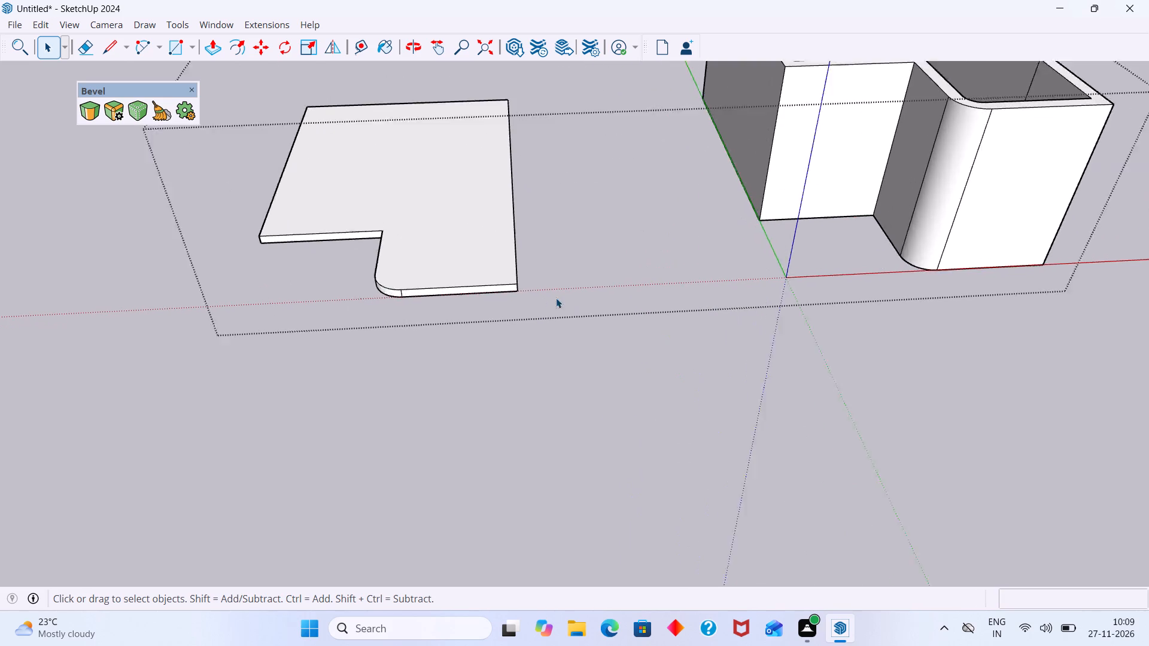
scroll(556, 298, up, 1)
click(577, 373)
scroll(525, 337, down, 5)
scroll(498, 302, up, 3)
click(472, 276)
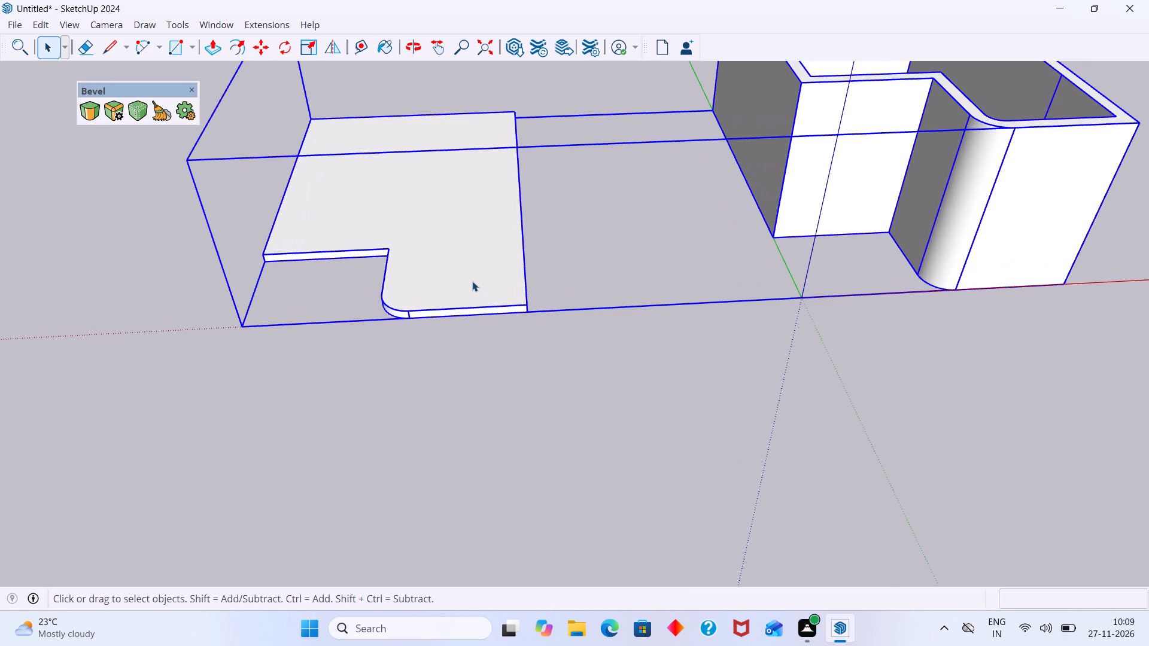
scroll(472, 283, down, 2)
triple_click(473, 285)
click(475, 284)
scroll(483, 287, down, 5)
click(560, 366)
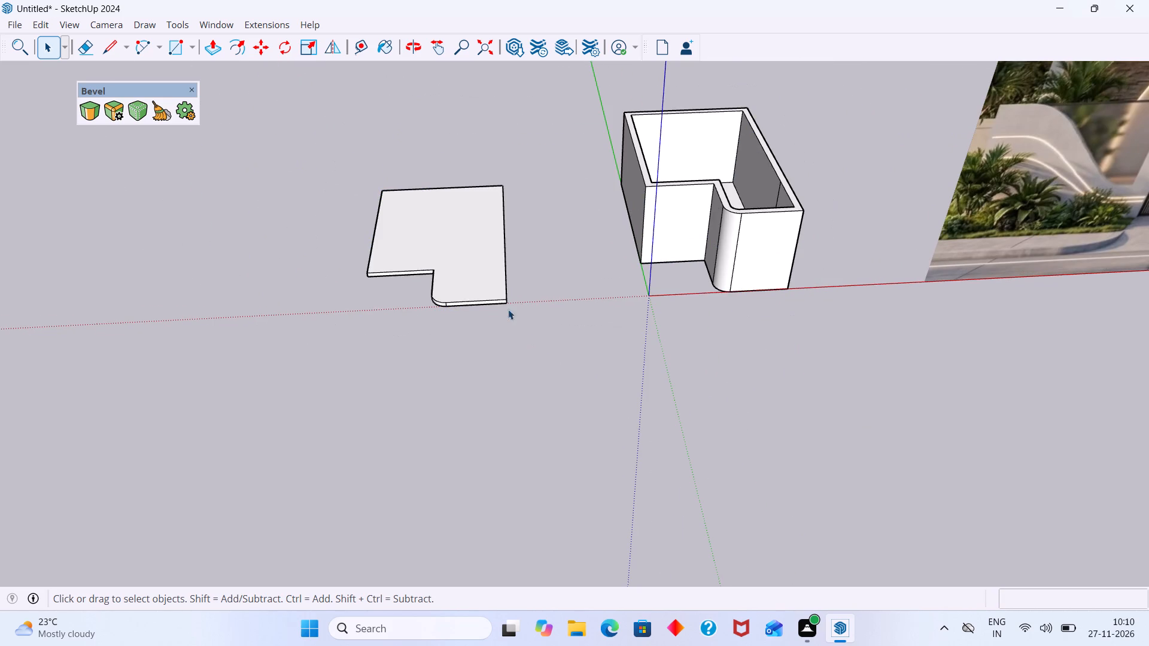
click(486, 281)
right_click(484, 281)
click(537, 108)
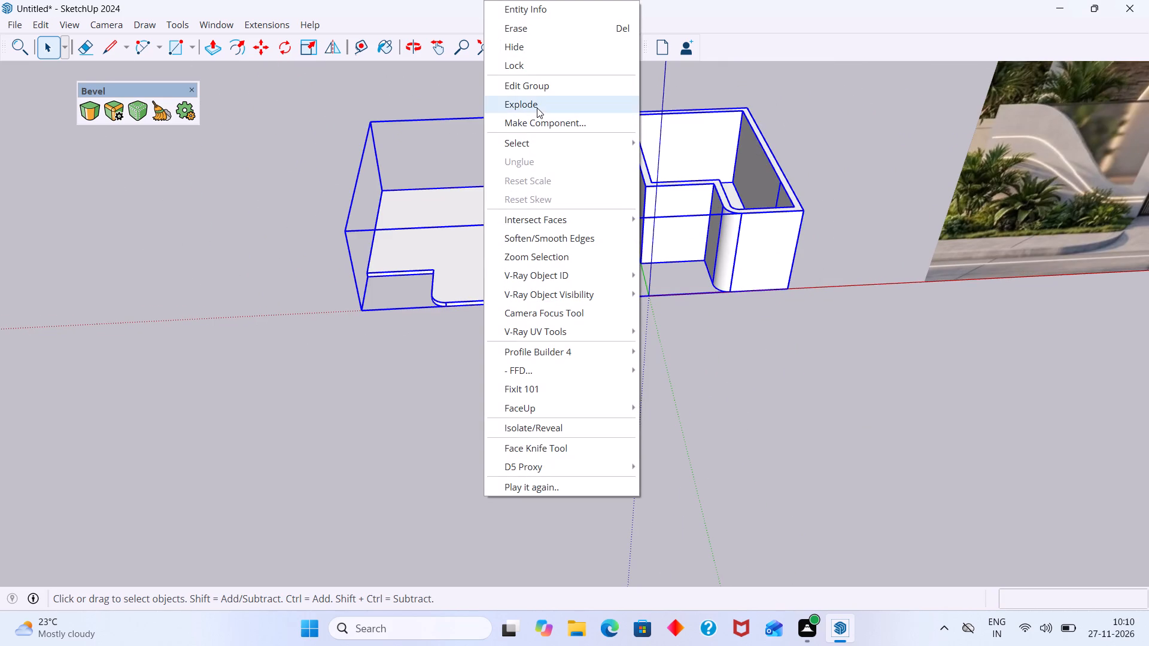
click(630, 355)
scroll(417, 292, up, 3)
click(527, 264)
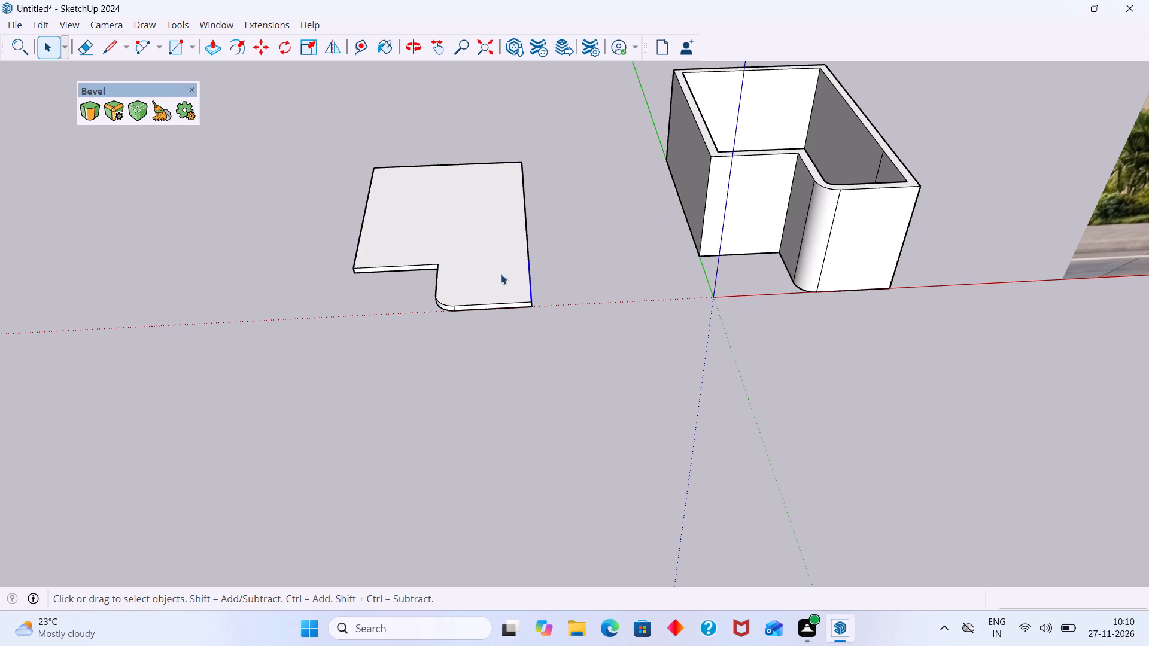
click(569, 261)
click(707, 209)
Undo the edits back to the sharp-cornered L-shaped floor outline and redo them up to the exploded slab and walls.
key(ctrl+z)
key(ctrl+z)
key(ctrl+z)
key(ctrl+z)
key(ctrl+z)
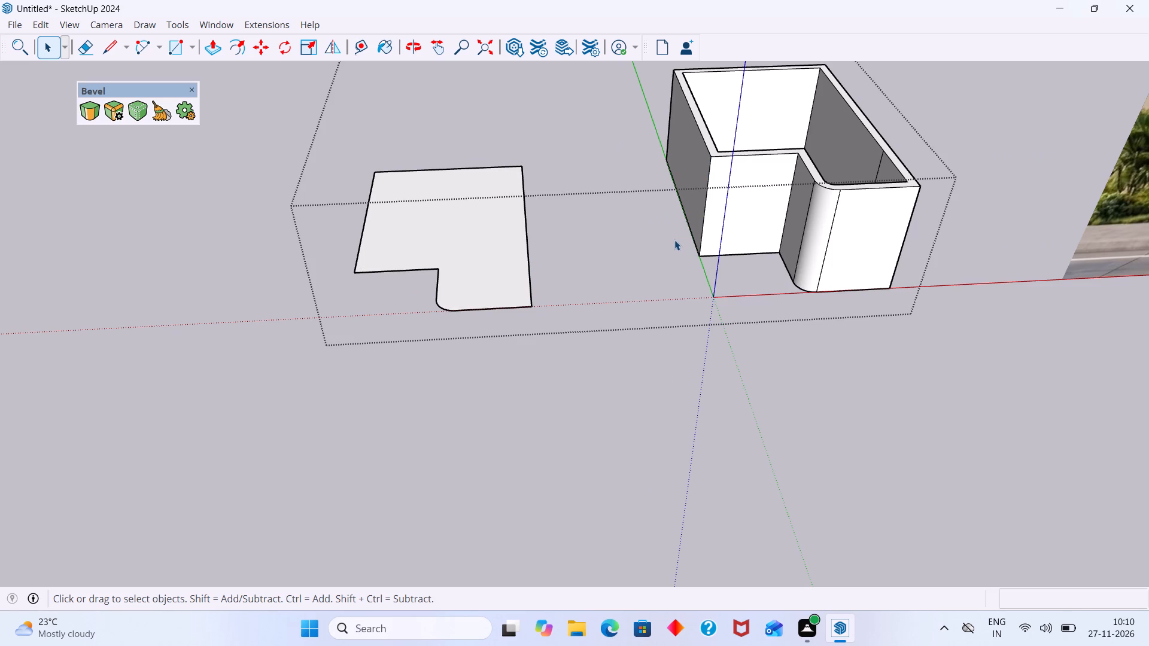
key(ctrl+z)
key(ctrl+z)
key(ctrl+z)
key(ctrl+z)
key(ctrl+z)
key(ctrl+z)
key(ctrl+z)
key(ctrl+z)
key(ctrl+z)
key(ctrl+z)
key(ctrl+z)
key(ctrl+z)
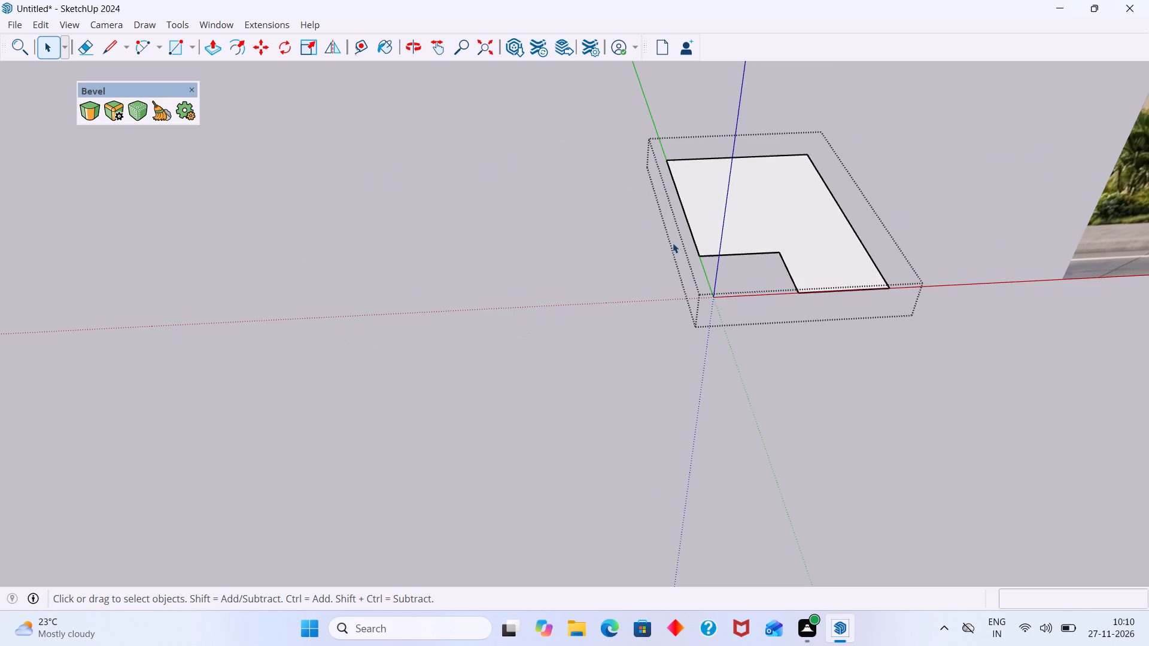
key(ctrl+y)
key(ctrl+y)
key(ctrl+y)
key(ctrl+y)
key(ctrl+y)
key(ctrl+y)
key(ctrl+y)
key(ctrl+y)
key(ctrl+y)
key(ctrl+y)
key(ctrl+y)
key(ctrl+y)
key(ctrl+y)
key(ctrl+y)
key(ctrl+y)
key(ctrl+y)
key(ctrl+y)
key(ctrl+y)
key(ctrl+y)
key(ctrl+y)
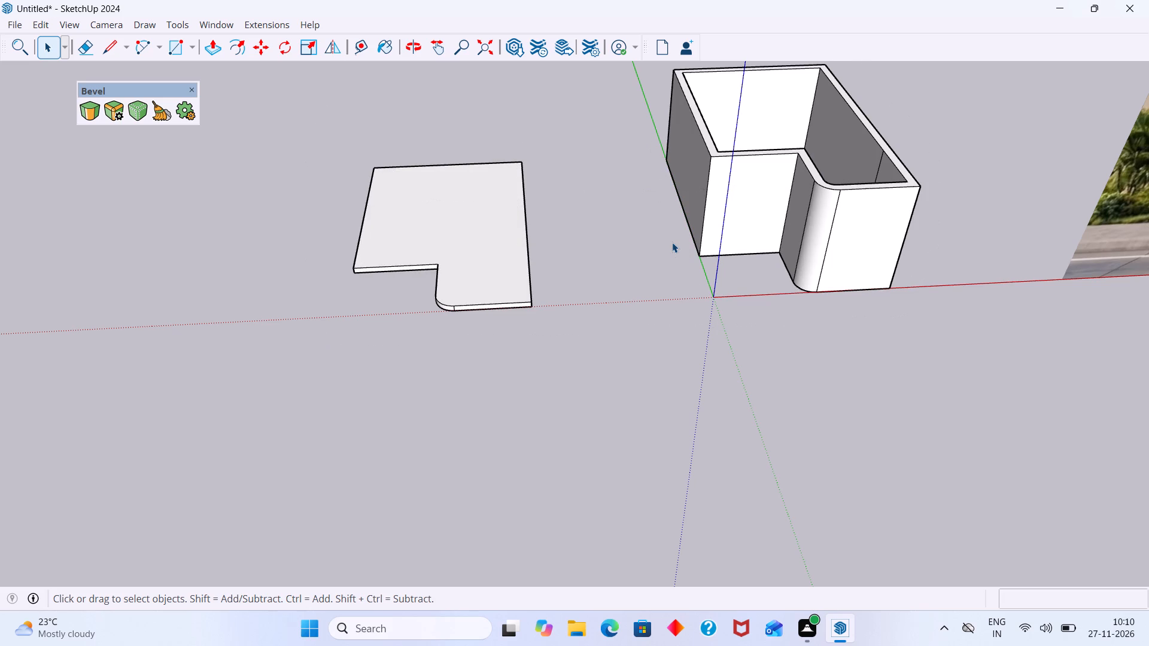
Check how the slab and the connected wall geometry select separately, and examine both from several sides.
click(648, 346)
click(529, 273)
click(521, 277)
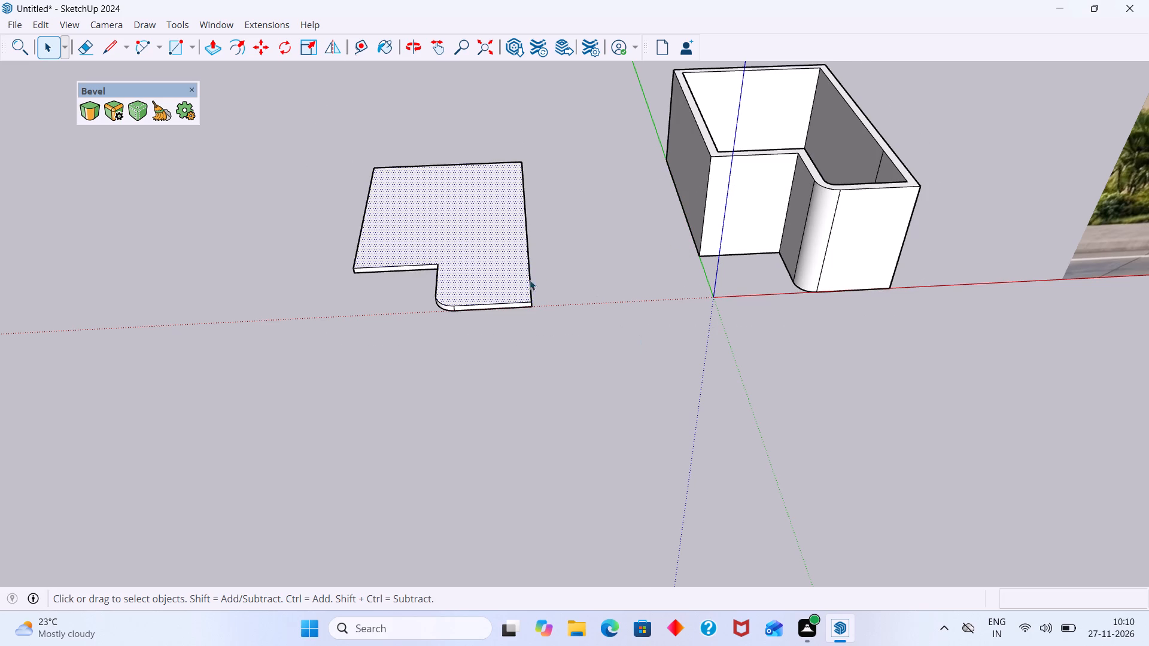
scroll(552, 287, down, 5)
scroll(819, 227, up, 16)
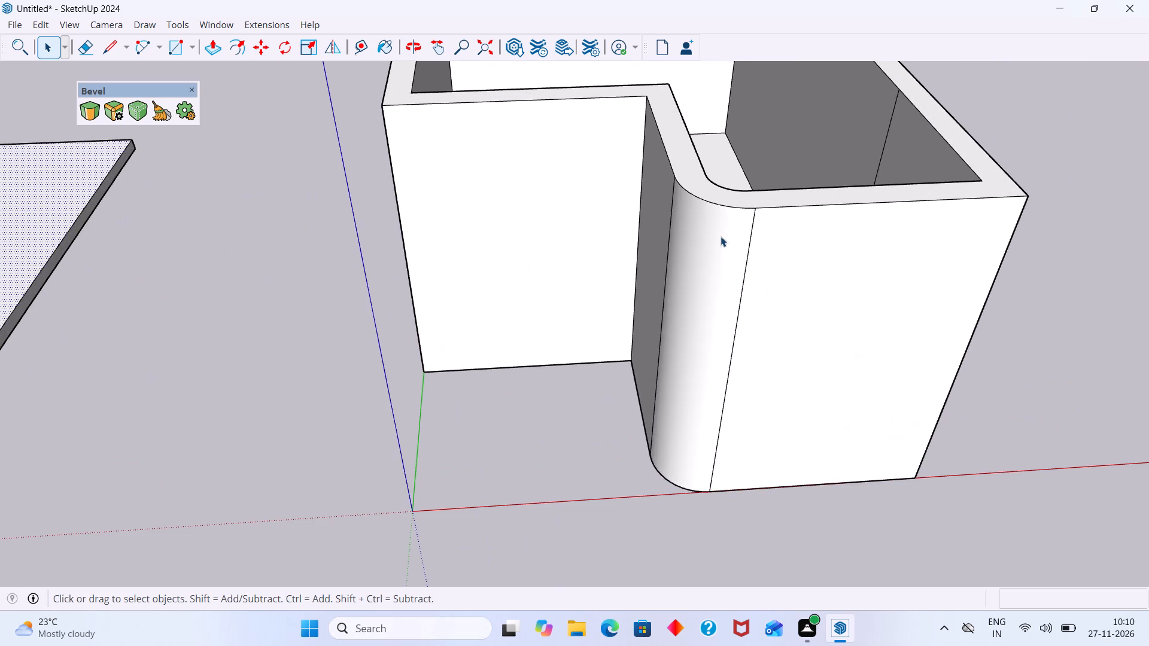
triple_click(721, 236)
double_click(724, 235)
scroll(724, 238, down, 10)
middle_drag(659, 227, 500, 209)
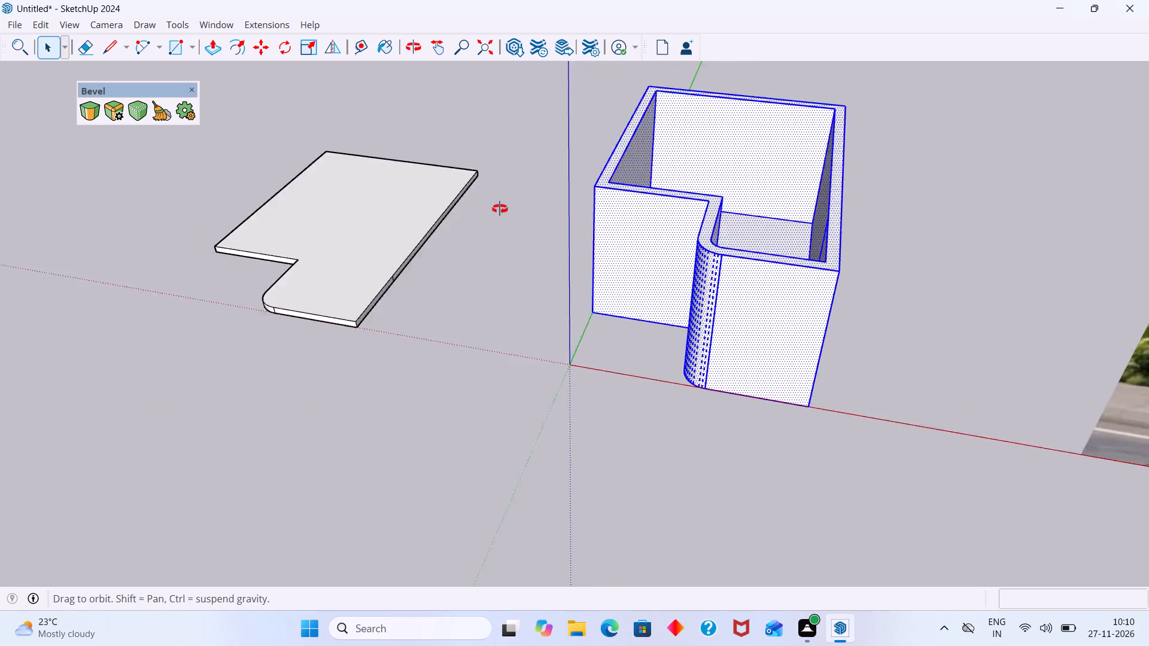
middle_drag(500, 209, 490, 207)
middle_drag(691, 215, 439, 199)
middle_drag(659, 306, 729, 311)
drag(607, 479, 616, 471)
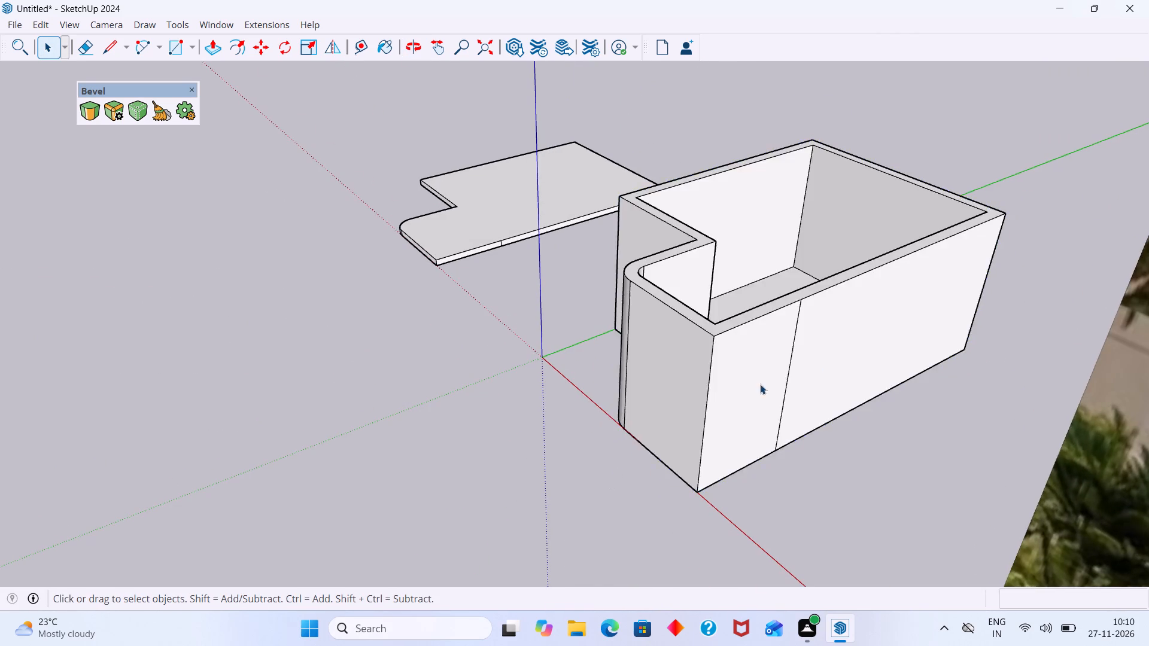
Erase the leftover vertical seam lines on the outer and inner faces of the long side wall.
scroll(832, 358, up, 6)
middle_drag(776, 374, 733, 331)
scroll(746, 327, up, 2)
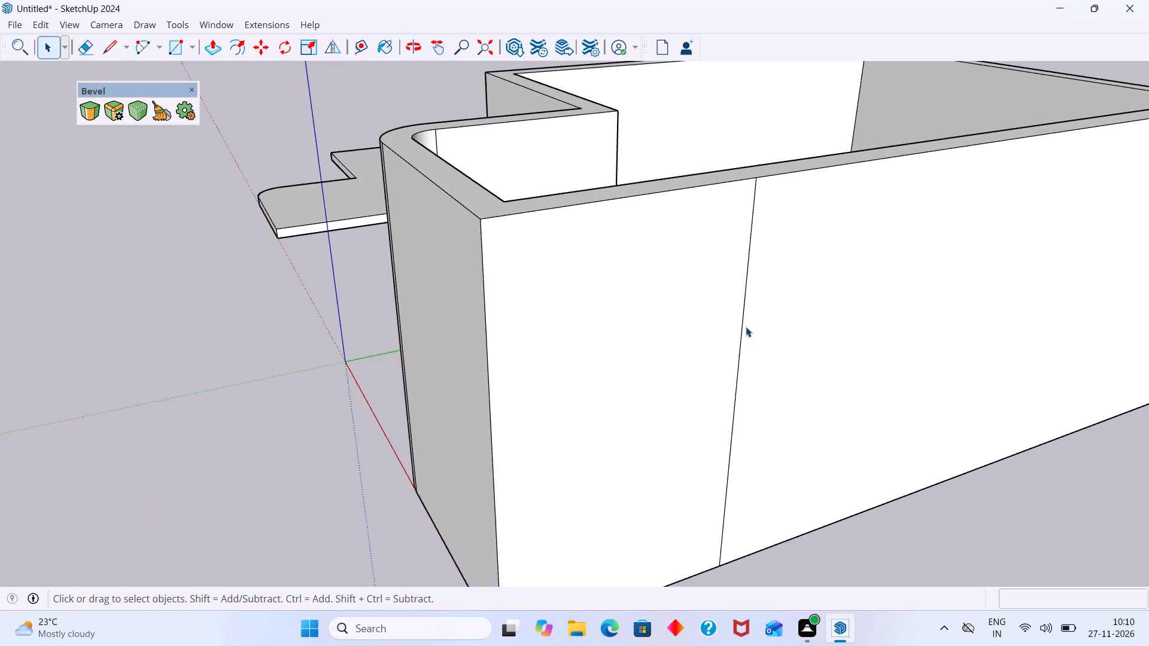
key(e)
drag(758, 319, 740, 339)
scroll(741, 337, down, 7)
middle_drag(699, 339, 845, 383)
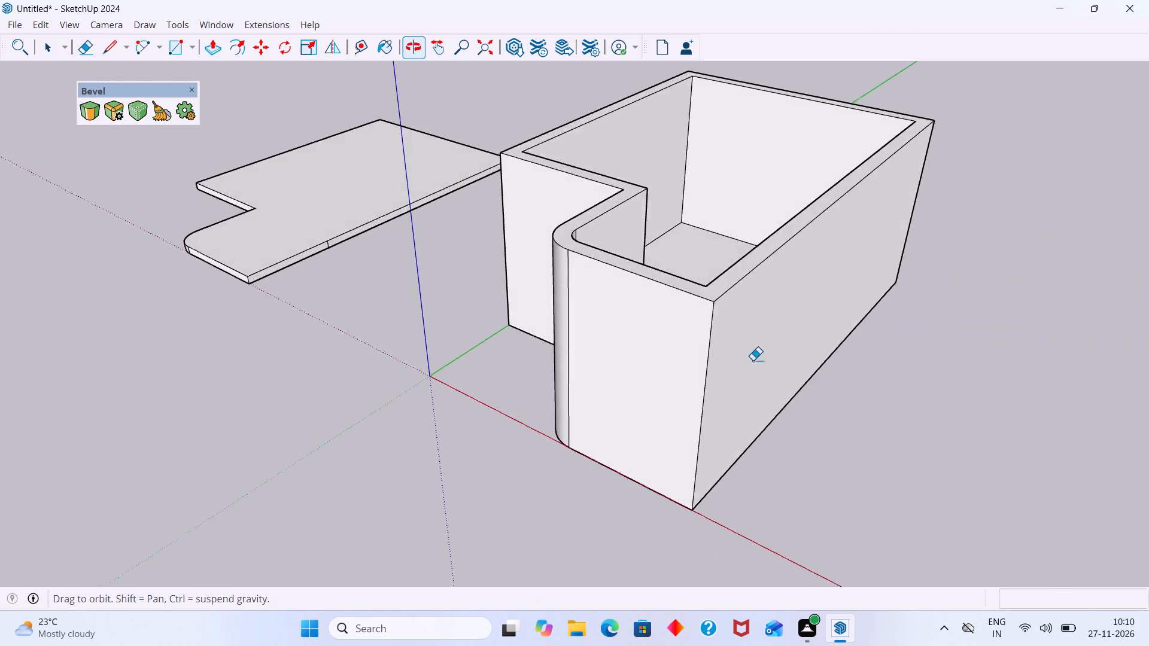
middle_drag(712, 311, 952, 428)
middle_drag(749, 298, 969, 365)
scroll(721, 181, up, 8)
drag(639, 148, 598, 129)
scroll(628, 120, up, 1)
scroll(628, 120, down, 4)
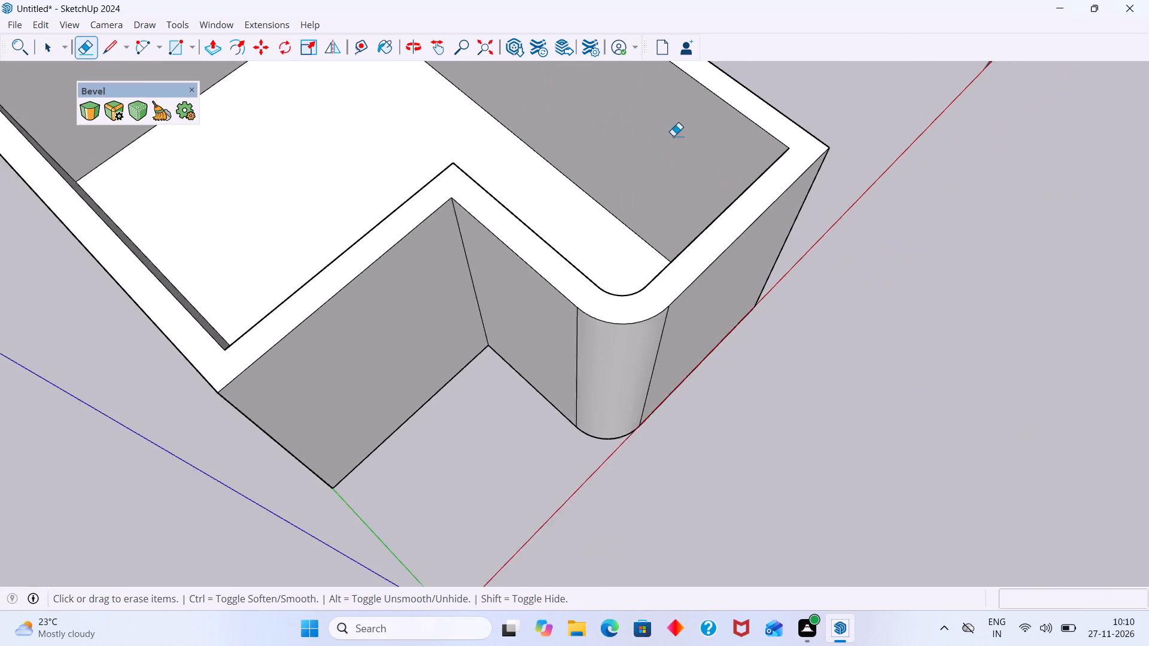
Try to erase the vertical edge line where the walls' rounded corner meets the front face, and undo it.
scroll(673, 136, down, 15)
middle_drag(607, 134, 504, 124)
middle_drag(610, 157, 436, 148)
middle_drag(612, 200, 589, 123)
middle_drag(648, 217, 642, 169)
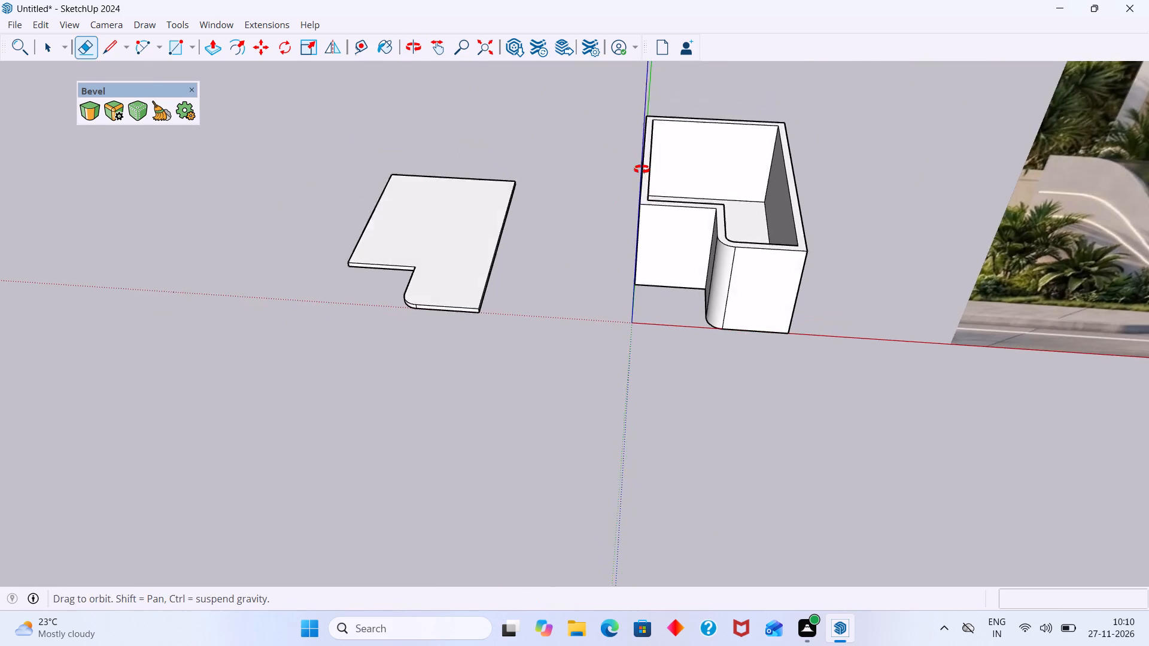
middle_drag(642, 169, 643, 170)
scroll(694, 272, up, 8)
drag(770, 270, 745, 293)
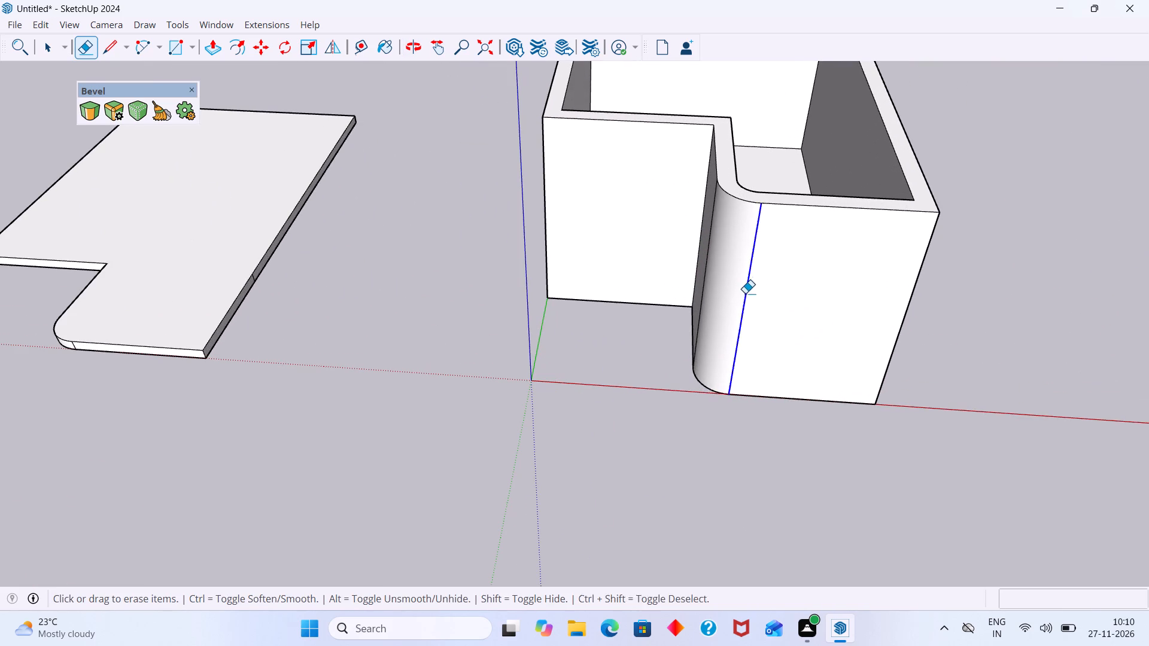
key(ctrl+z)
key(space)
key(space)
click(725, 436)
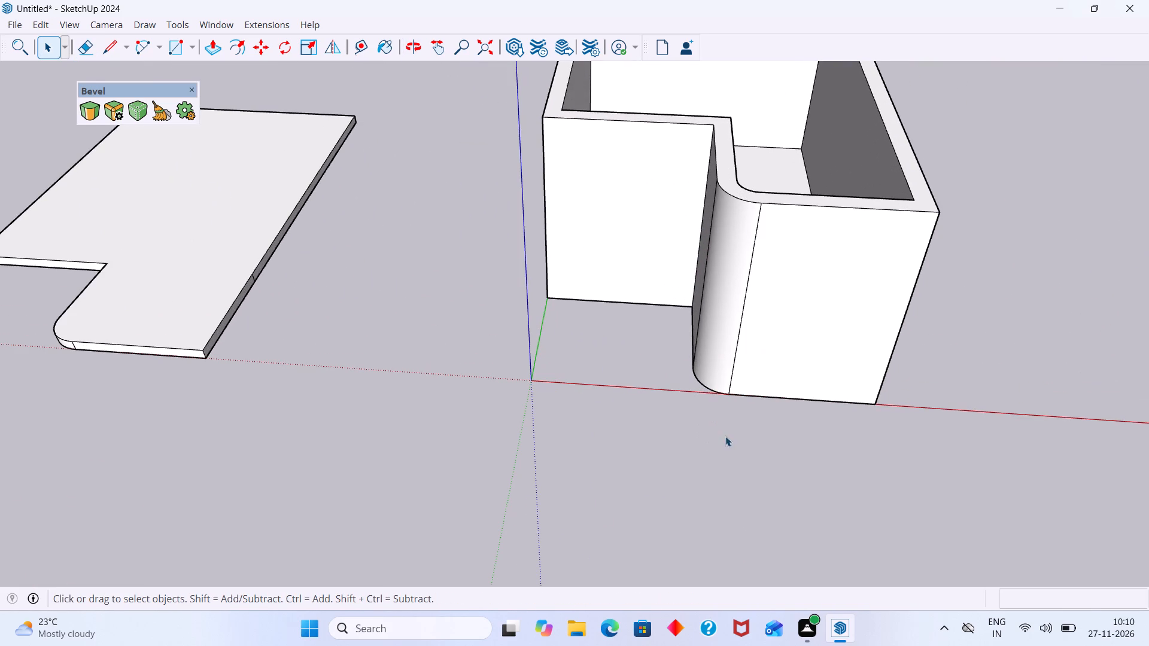
Select all the connected wall geometry and make it a group.
scroll(786, 353, down, 3)
triple_click(770, 319)
scroll(763, 329, down, 6)
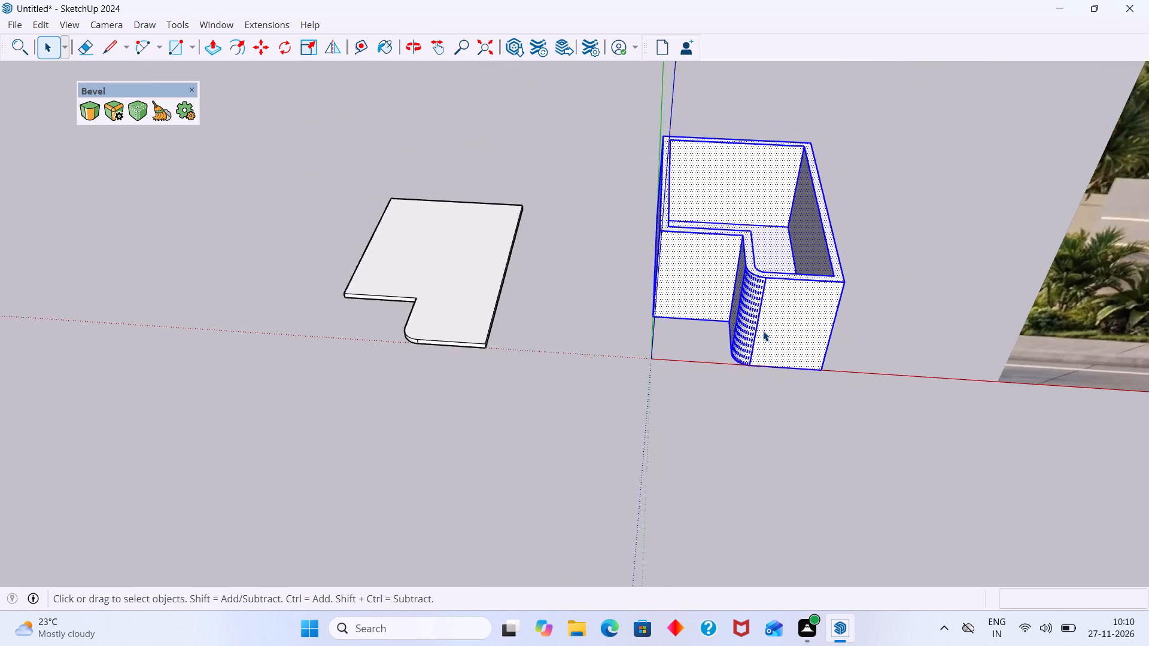
scroll(763, 331, down, 1)
middle_drag(693, 310, 571, 301)
middle_drag(867, 306, 897, 270)
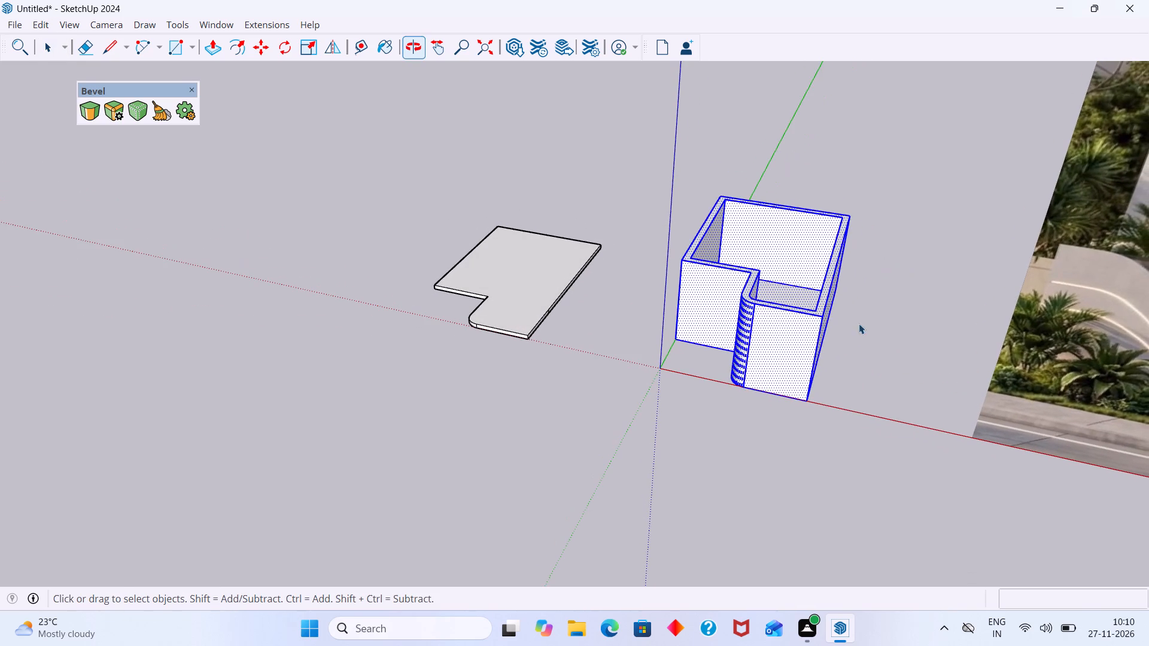
right_click(779, 330)
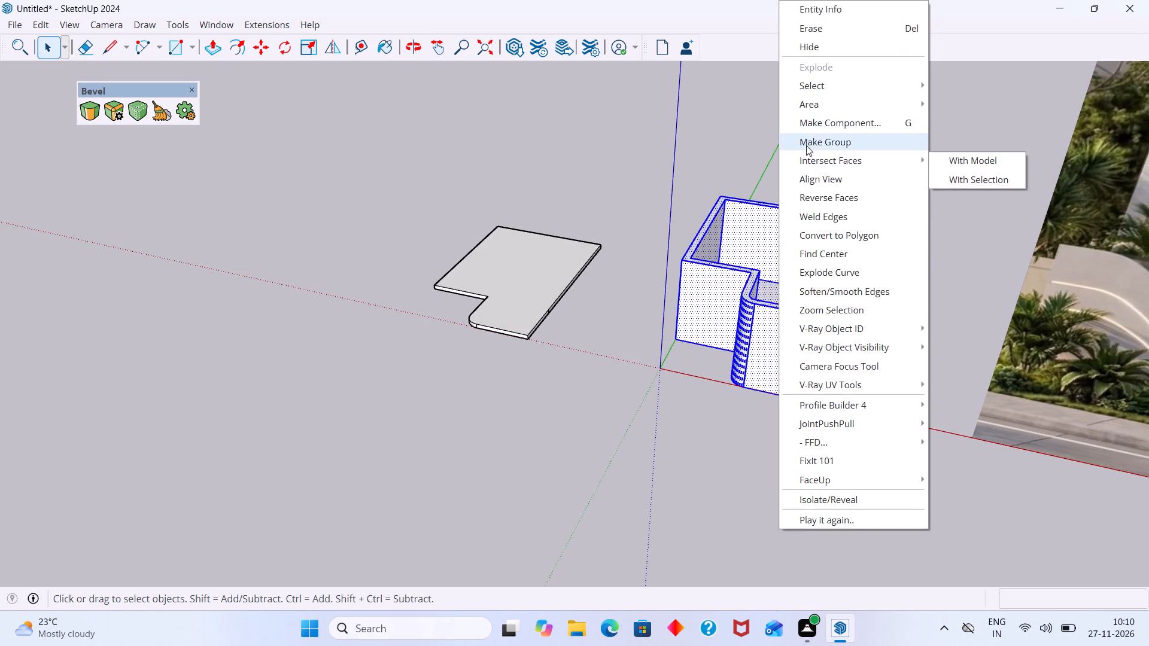
click(806, 145)
click(724, 494)
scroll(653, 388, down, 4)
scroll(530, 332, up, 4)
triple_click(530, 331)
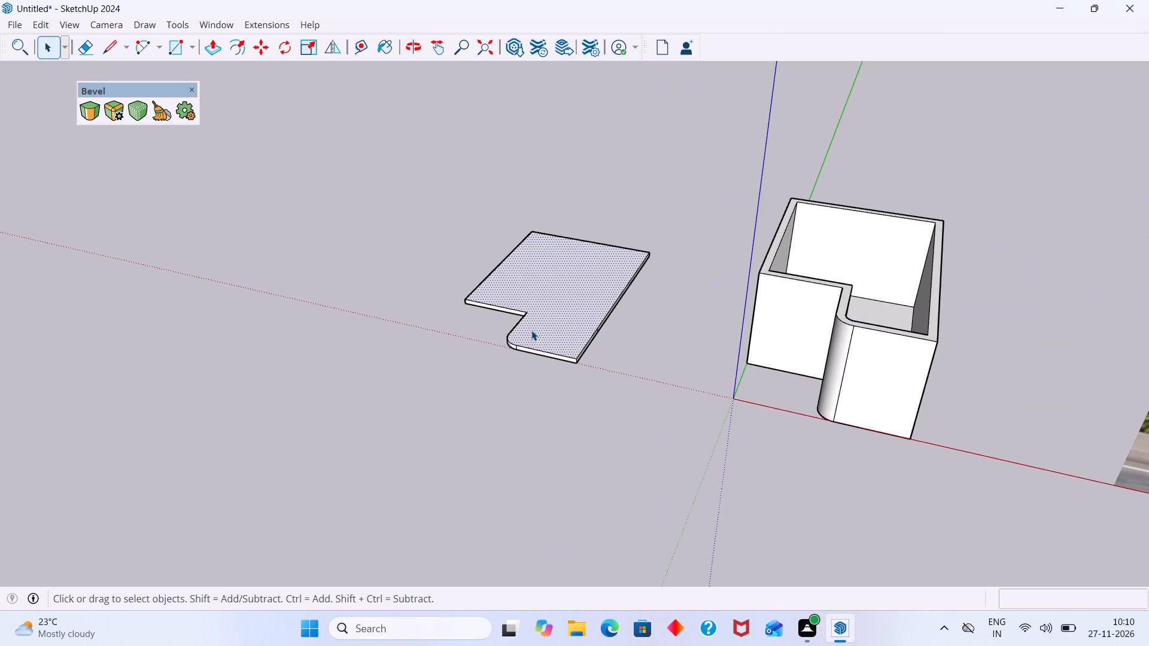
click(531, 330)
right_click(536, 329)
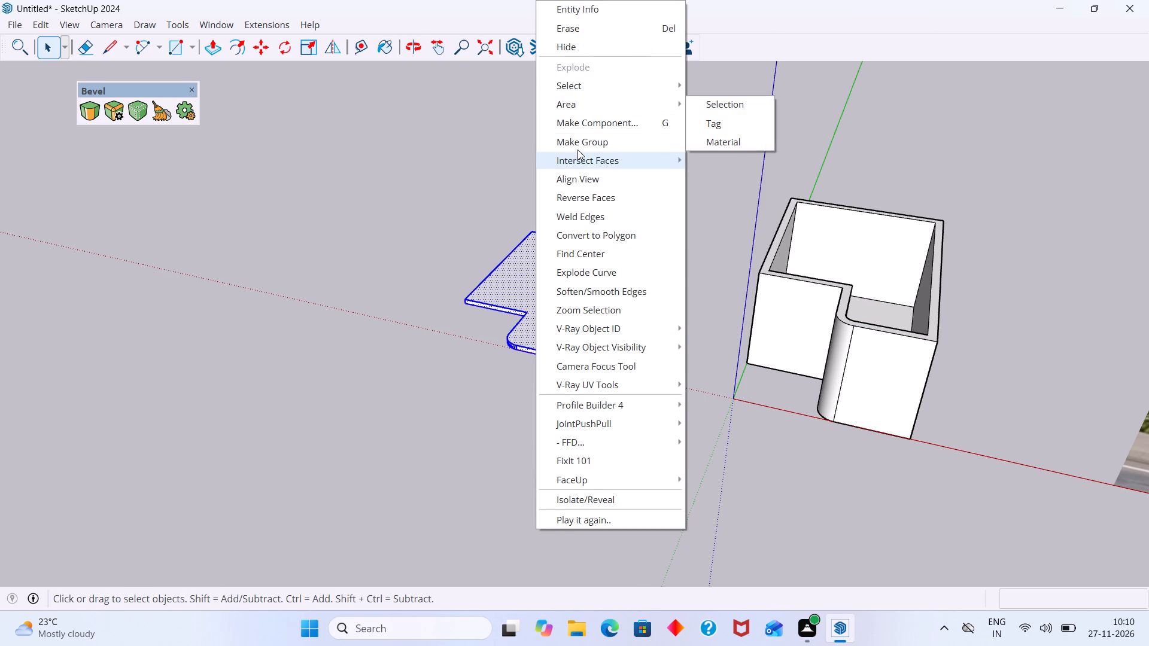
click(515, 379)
Erase the leftover short vertical seam line on the long side edge of the L-shaped slab.
scroll(558, 351, up, 8)
middle_drag(621, 323, 536, 300)
scroll(645, 288, up, 2)
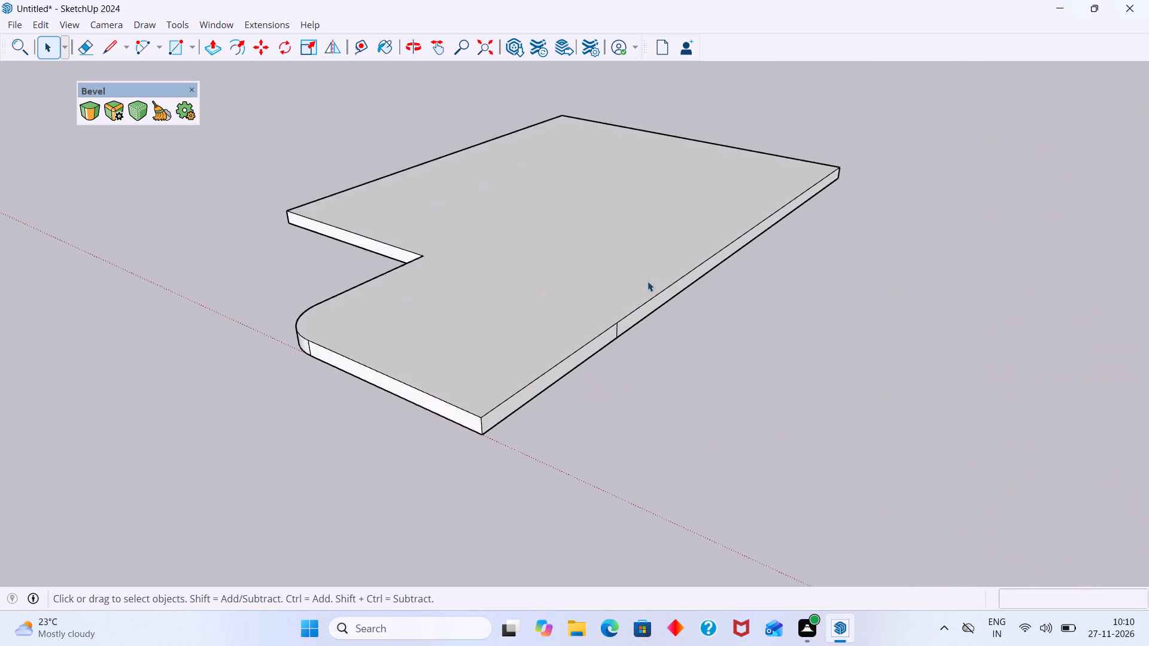
scroll(648, 281, up, 4)
key(e)
scroll(633, 373, up, 7)
drag(606, 305, 593, 321)
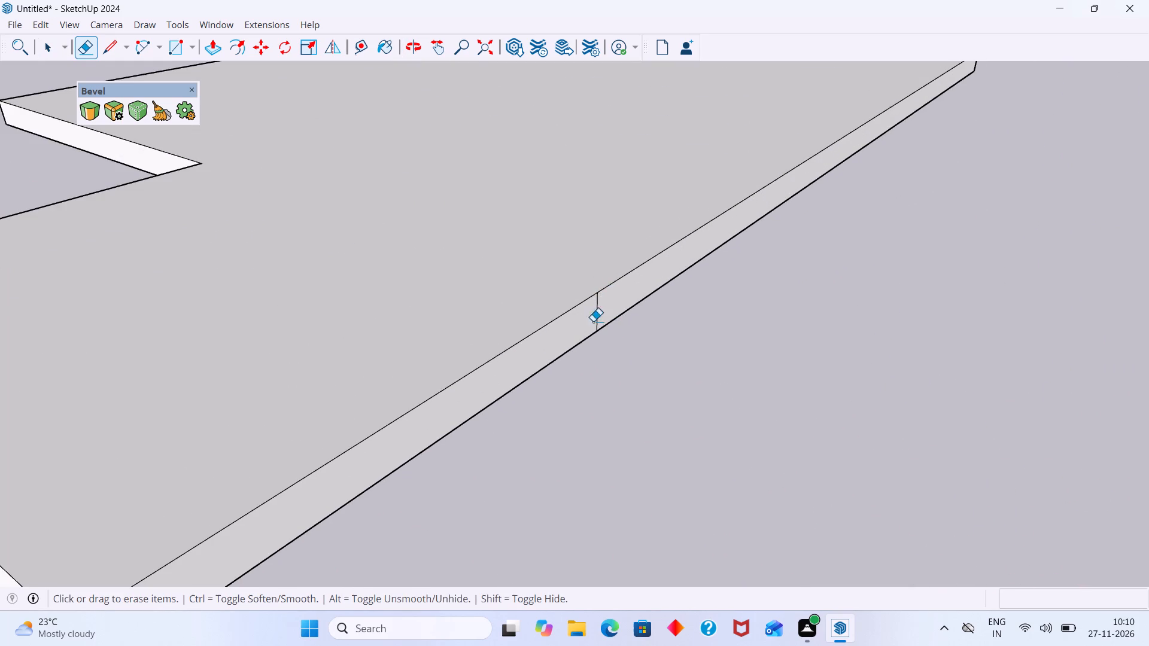
drag(593, 321, 580, 327)
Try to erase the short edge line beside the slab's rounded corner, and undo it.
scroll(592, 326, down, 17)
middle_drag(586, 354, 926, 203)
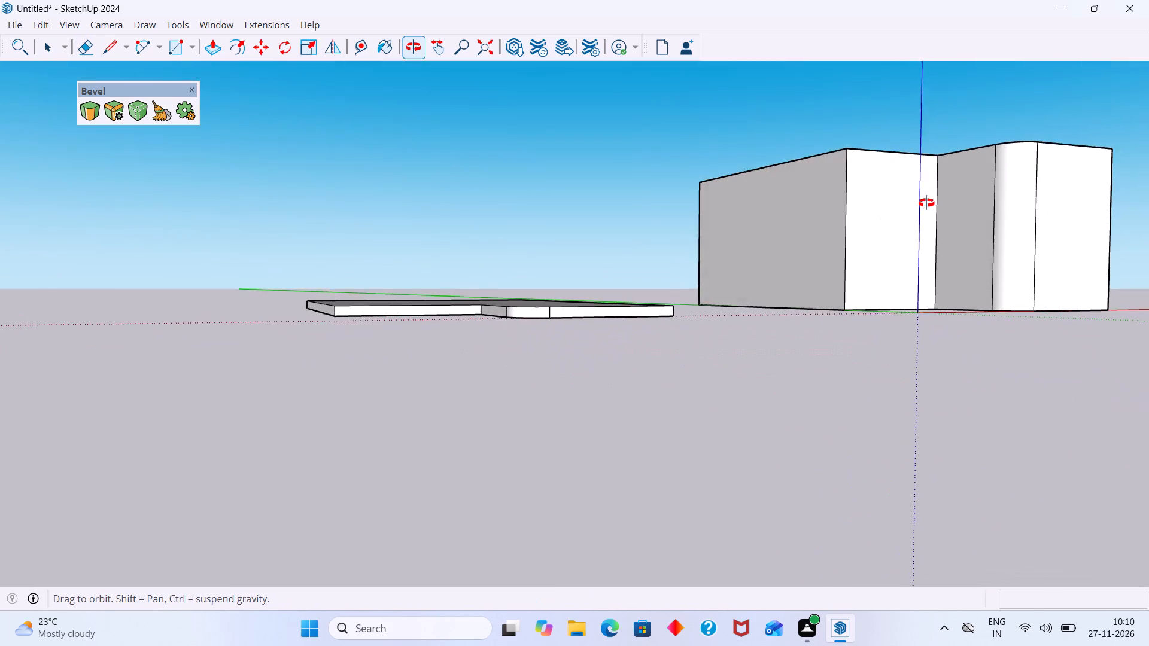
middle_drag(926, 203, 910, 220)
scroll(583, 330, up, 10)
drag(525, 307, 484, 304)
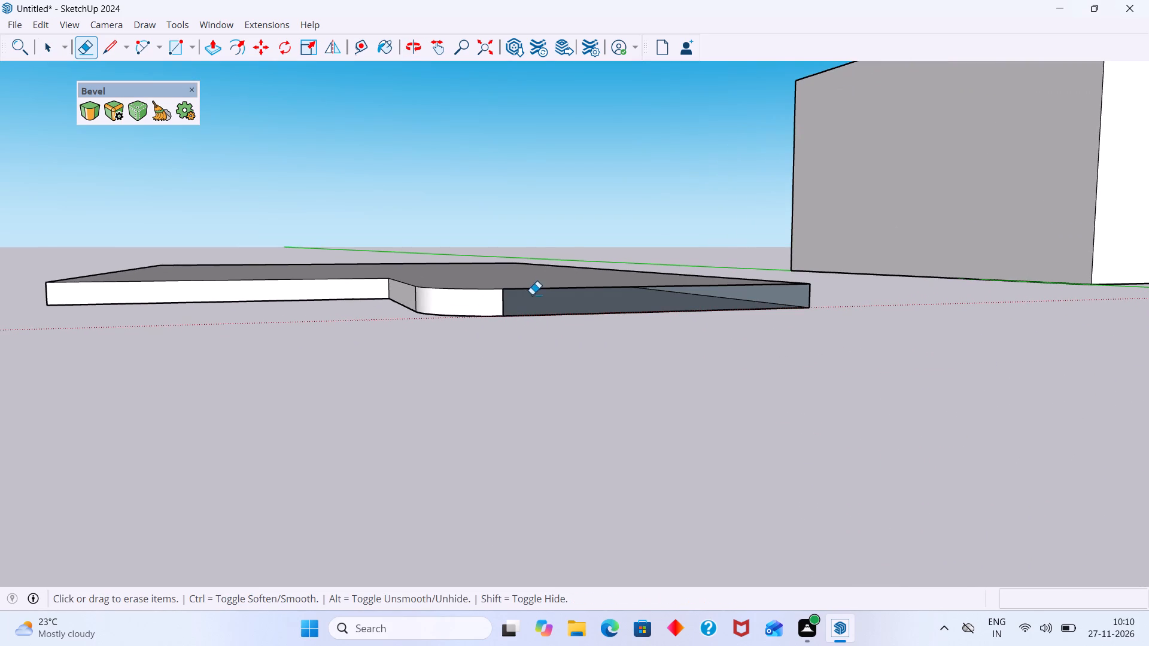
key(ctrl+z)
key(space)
Select all the connected geometry of the L-shaped slab and make it a group.
scroll(607, 371, down, 8)
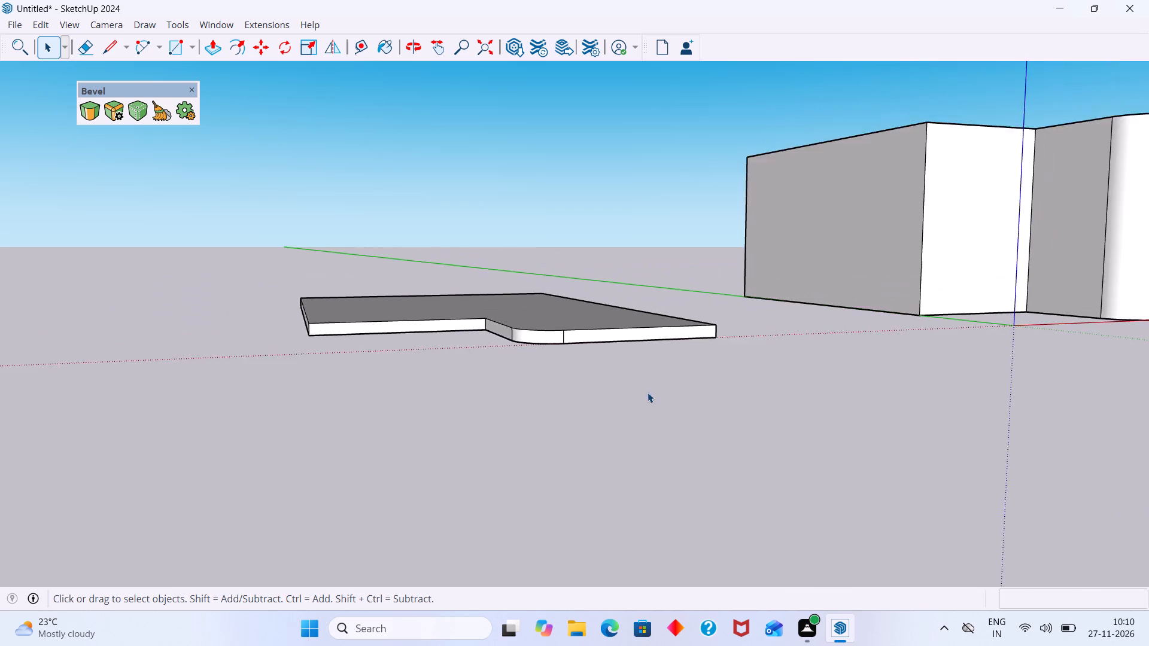
scroll(648, 392, down, 2)
middle_drag(637, 447, 611, 514)
scroll(580, 338, up, 3)
triple_click(574, 339)
click(573, 339)
right_click(573, 337)
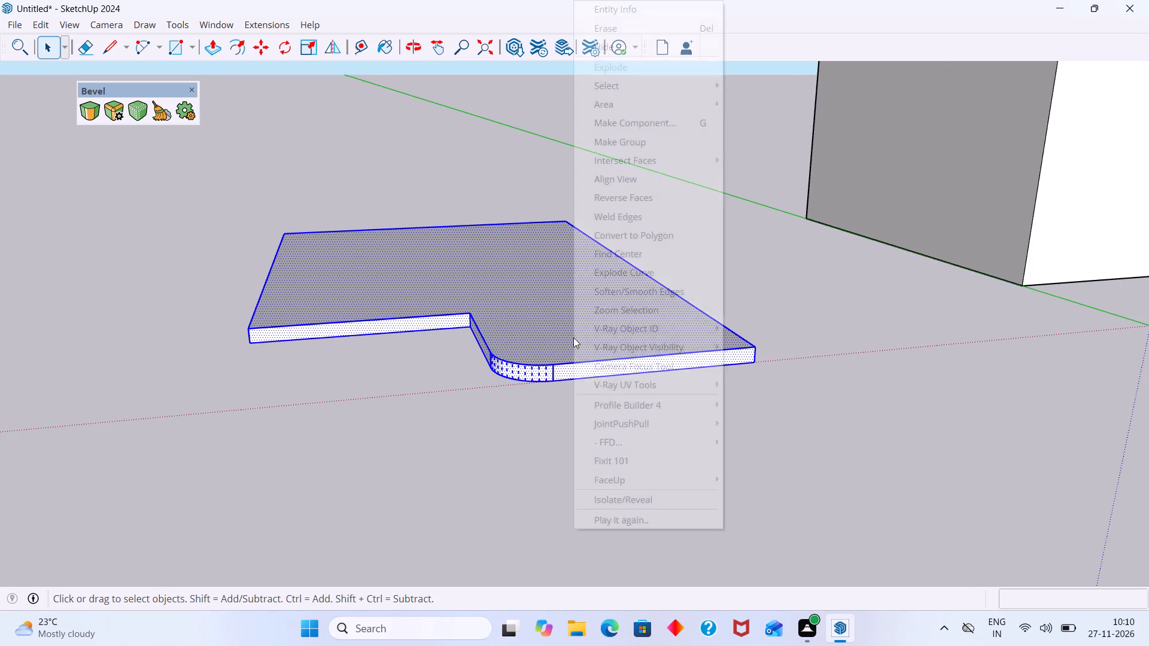
click(621, 144)
click(792, 221)
Move the slab group by its bottom front corner onto the matching top outer corner of the walls, capping them.
scroll(769, 332, down, 2)
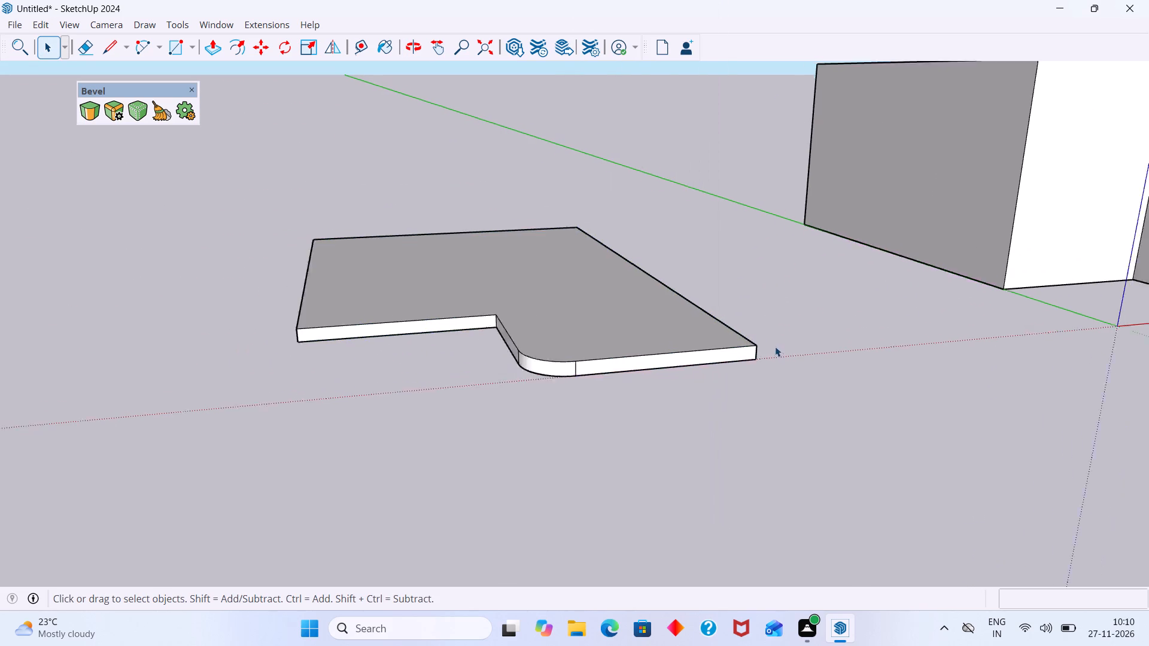
scroll(775, 346, down, 5)
middle_drag(741, 328, 634, 302)
click(638, 304)
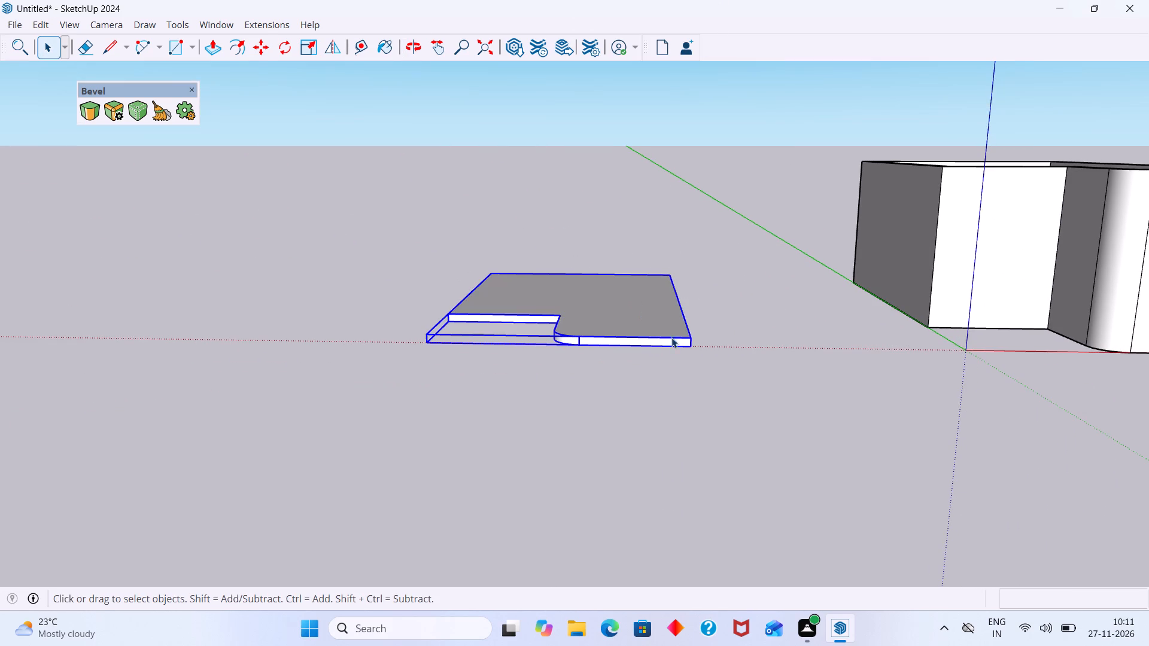
key(m)
scroll(738, 361, up, 7)
click(687, 340)
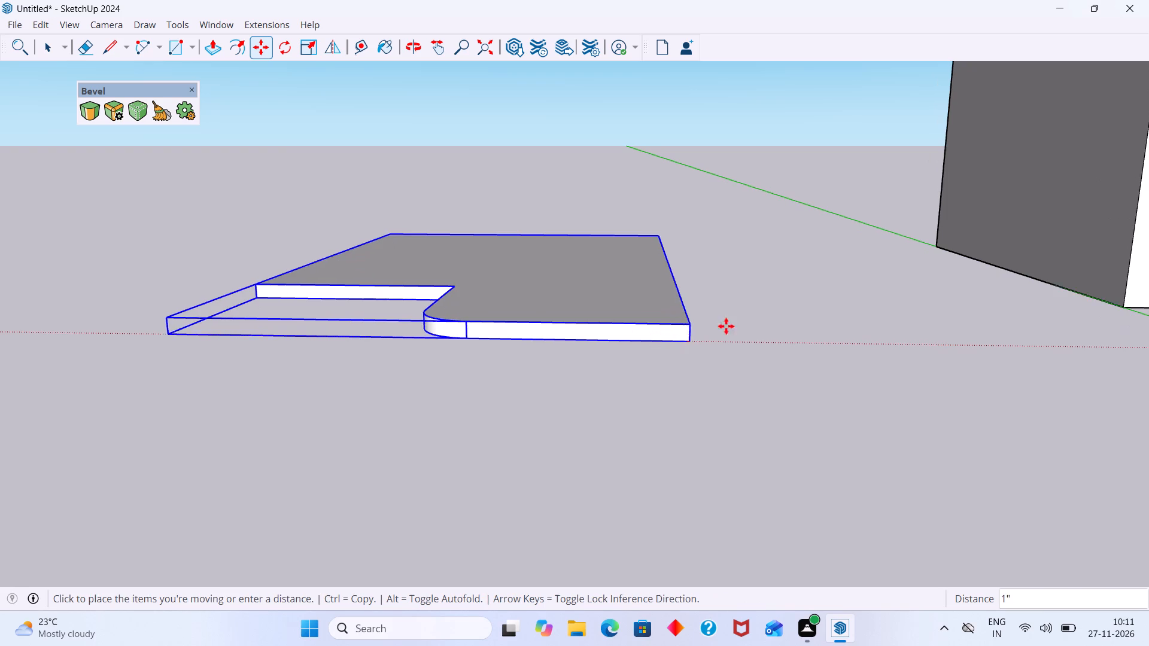
scroll(836, 266, down, 16)
middle_drag(890, 255, 651, 300)
middle_drag(764, 272, 760, 366)
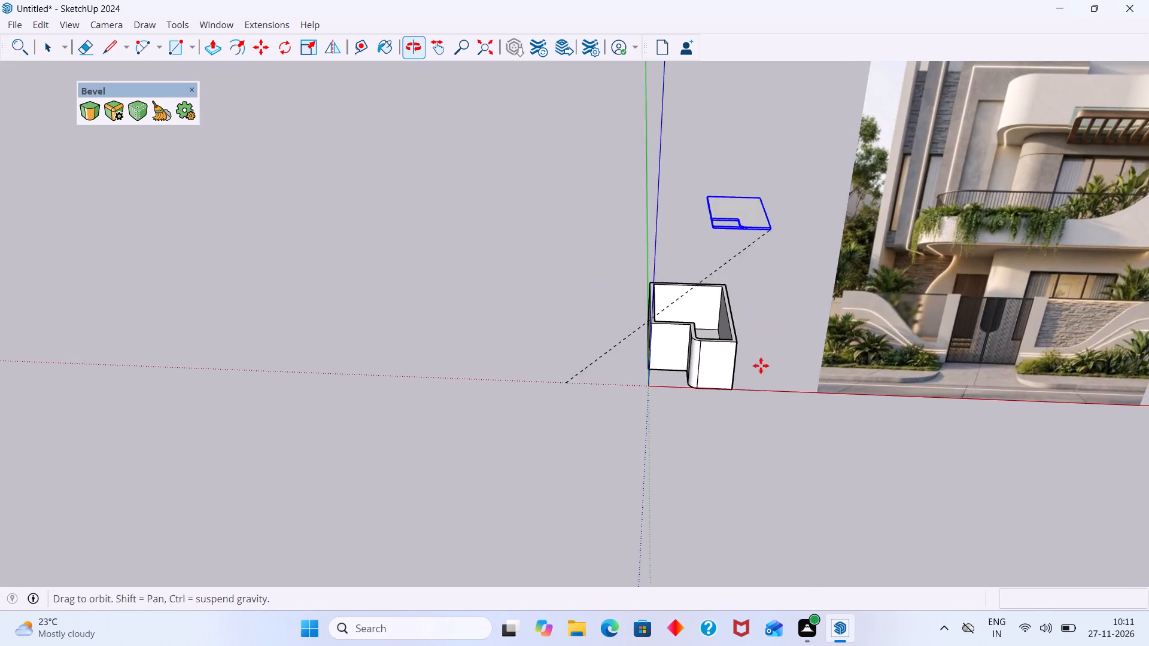
scroll(741, 342, up, 18)
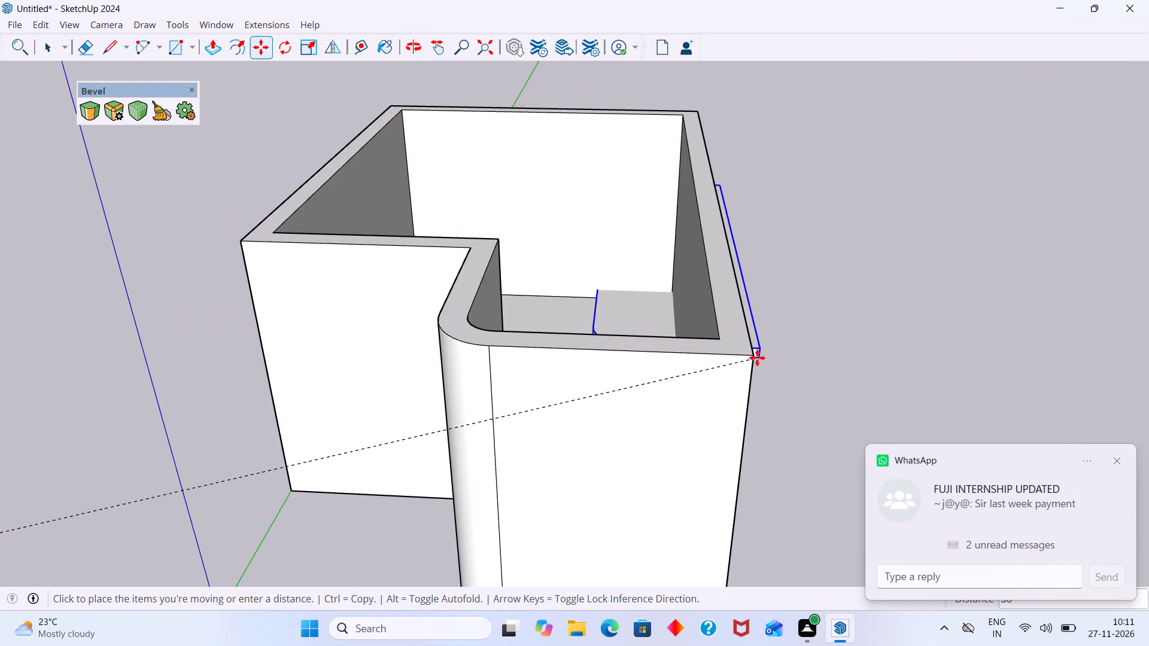
click(752, 354)
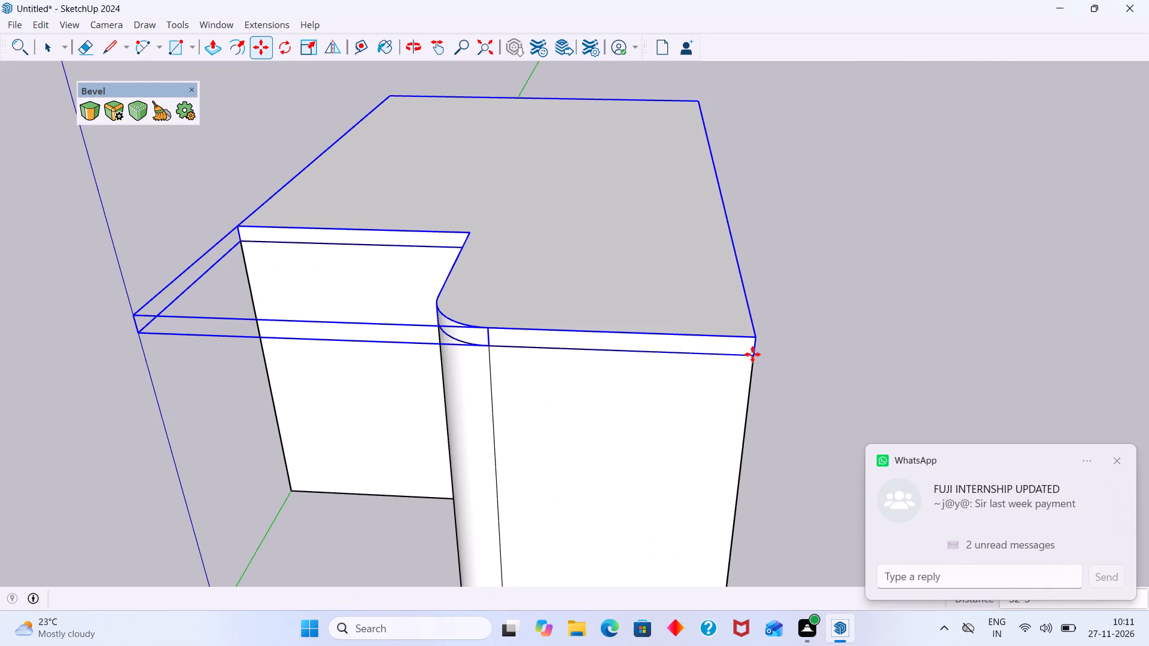
key(space)
click(826, 329)
scroll(804, 320, down, 8)
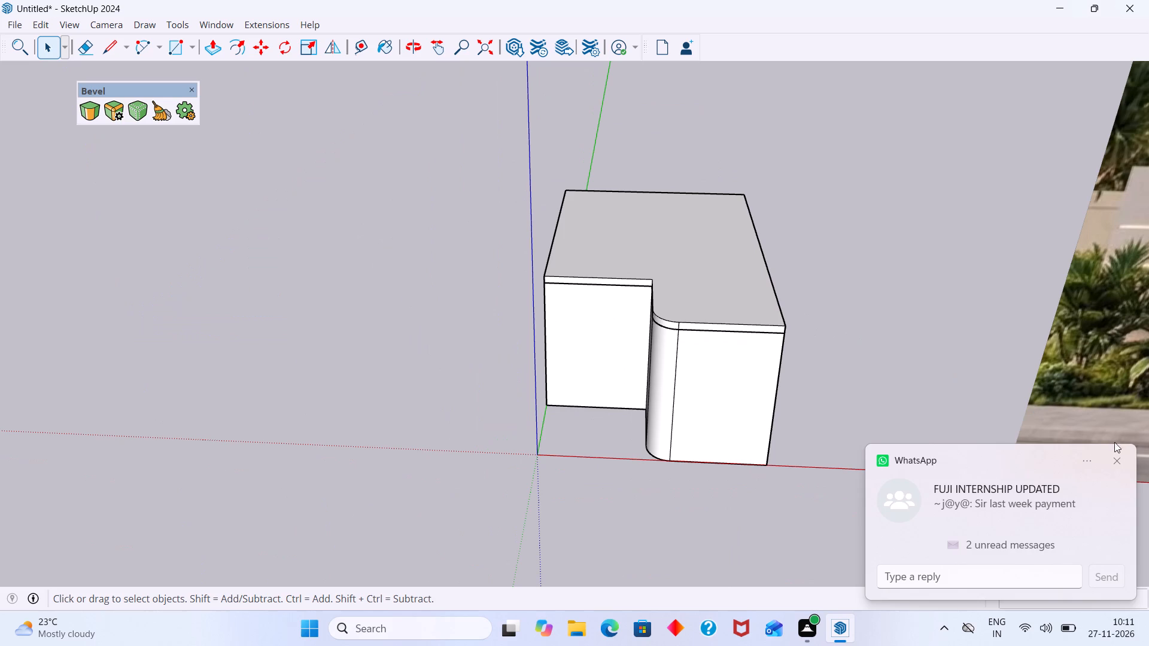
click(1117, 459)
Examine the slab-topped ground-floor volume from several sides and compare it with the house elevation picture.
scroll(949, 438, down, 15)
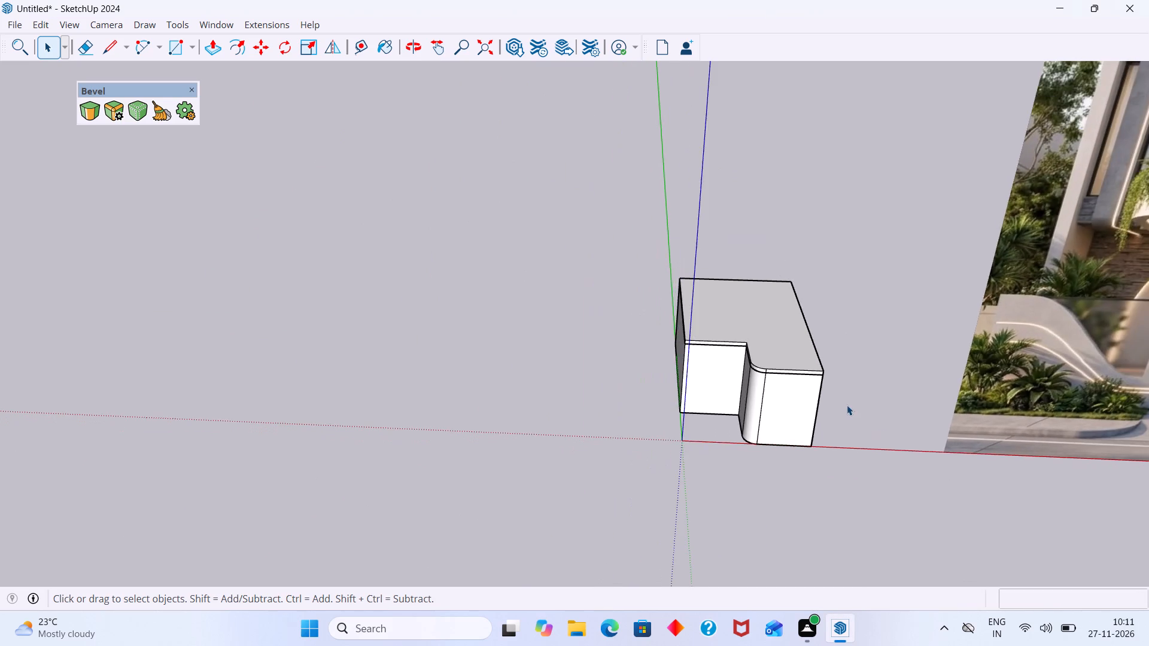
middle_drag(835, 392, 567, 372)
scroll(642, 351, up, 1)
scroll(642, 362, down, 7)
middle_drag(604, 379, 624, 377)
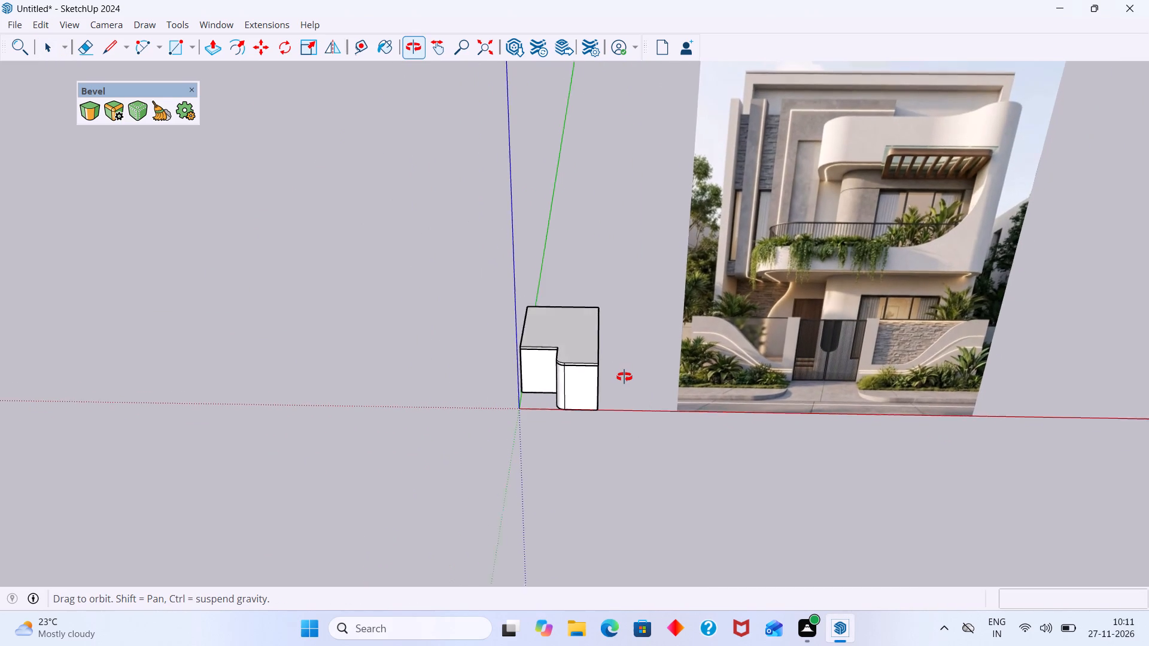
middle_drag(624, 377, 629, 377)
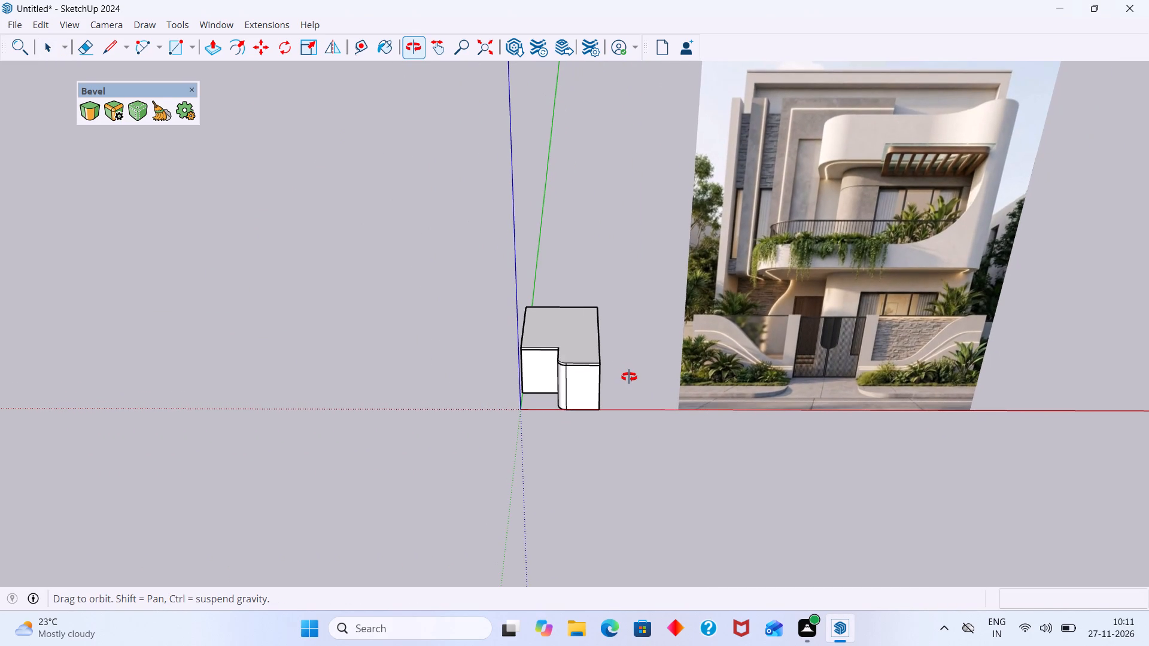
middle_drag(629, 377, 630, 373)
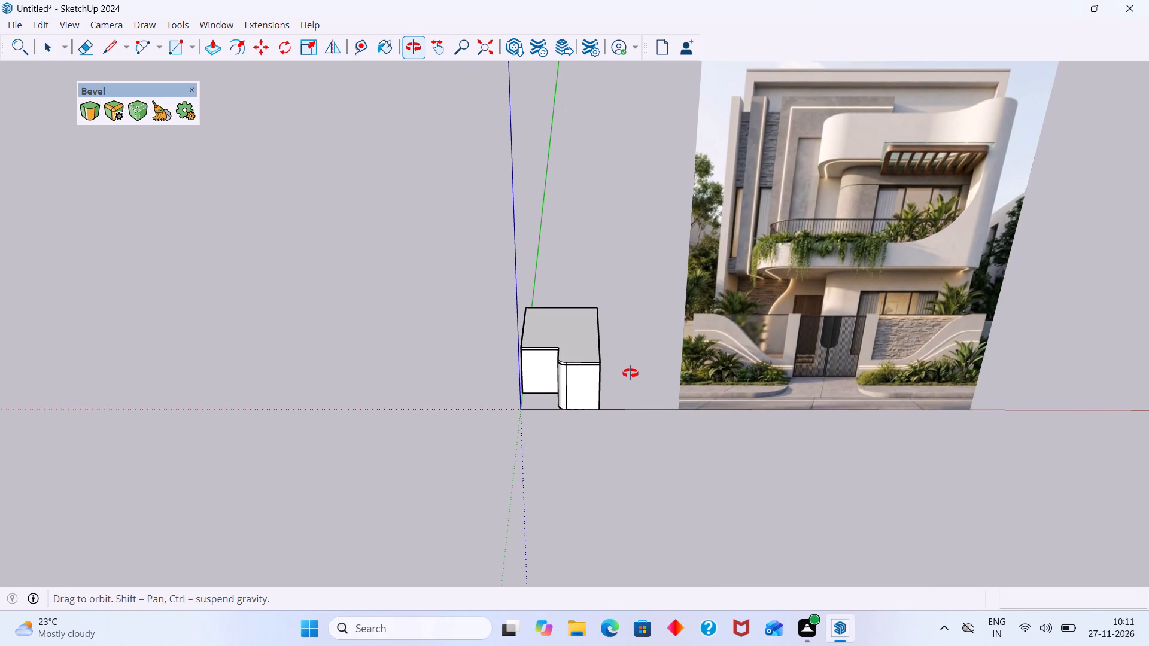
middle_drag(630, 373, 620, 370)
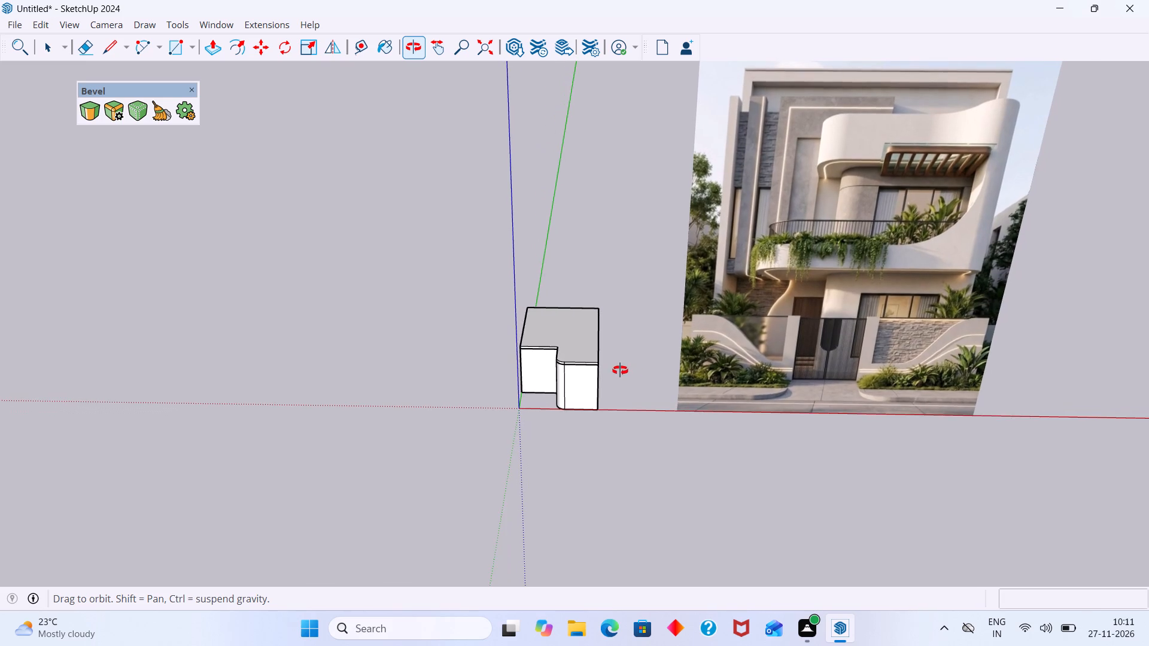
middle_drag(620, 370, 621, 368)
scroll(740, 270, up, 9)
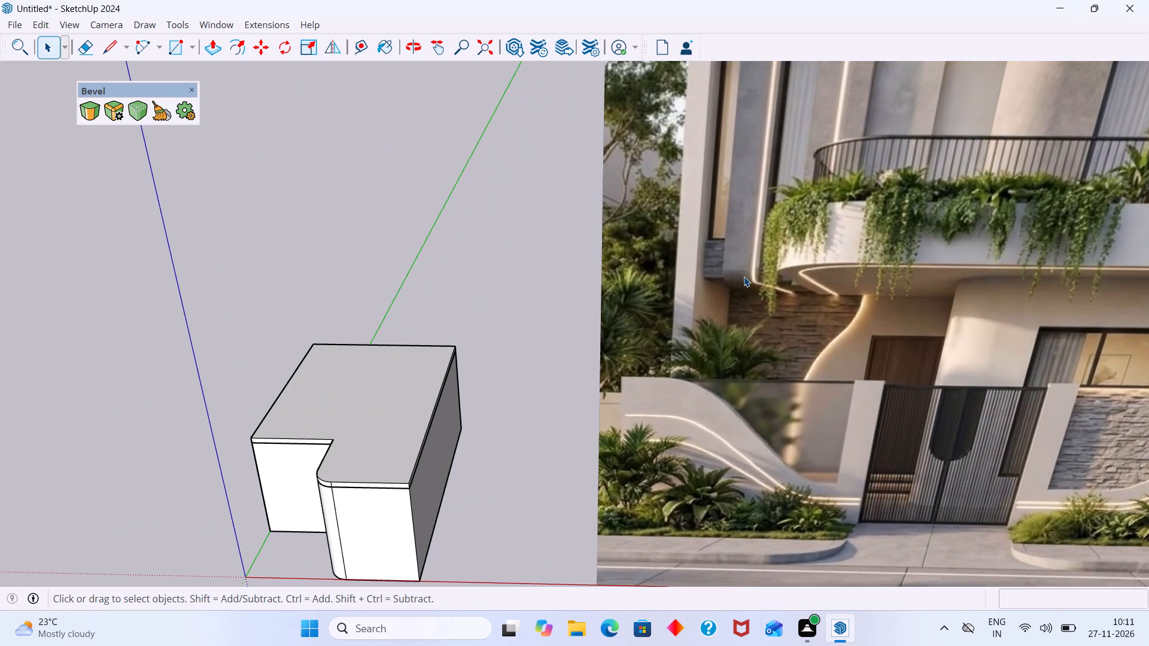
scroll(736, 287, down, 17)
middle_drag(517, 380, 662, 364)
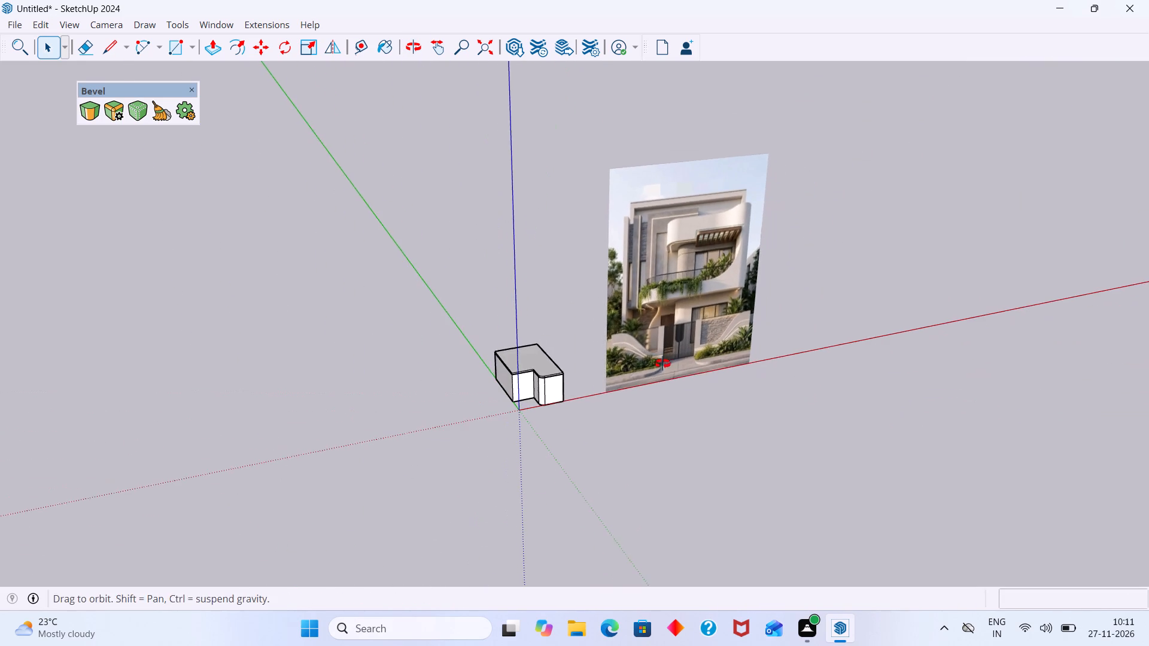
middle_drag(662, 364, 663, 363)
middle_drag(571, 374, 366, 352)
scroll(567, 390, up, 7)
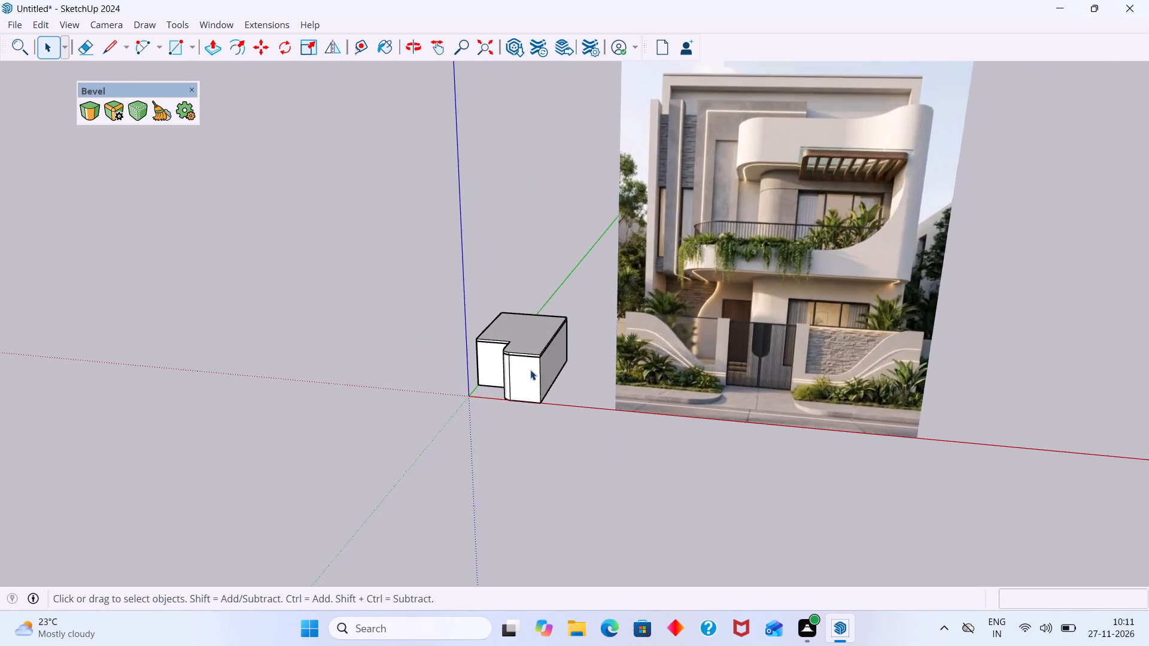
scroll(530, 370, up, 11)
middle_drag(531, 379, 567, 378)
scroll(527, 370, up, 1)
Open the walls group for editing and select the front face beside the rounded corner.
scroll(566, 375, down, 6)
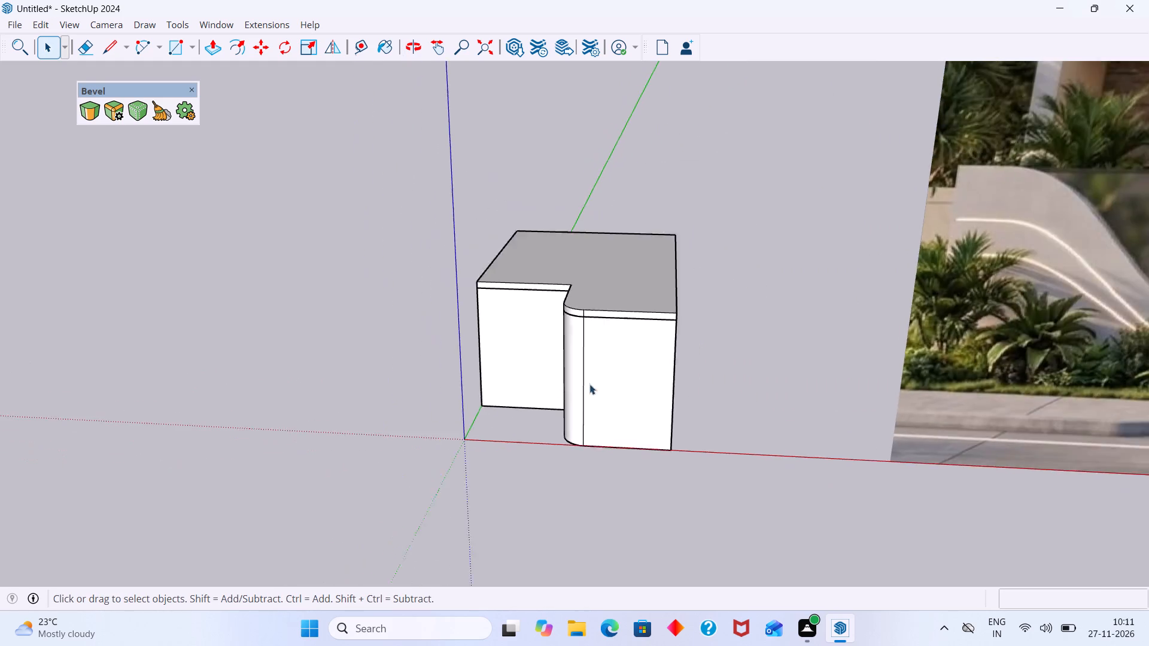
scroll(589, 384, down, 1)
scroll(610, 380, up, 4)
double_click(591, 374)
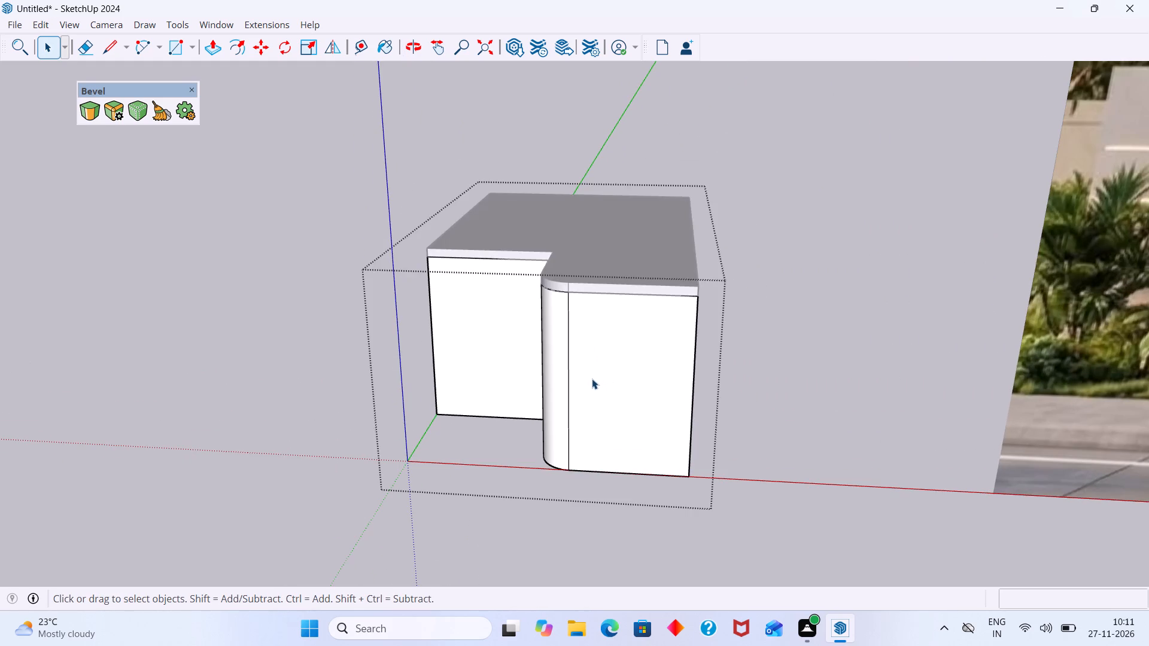
scroll(599, 380, down, 12)
scroll(606, 388, up, 6)
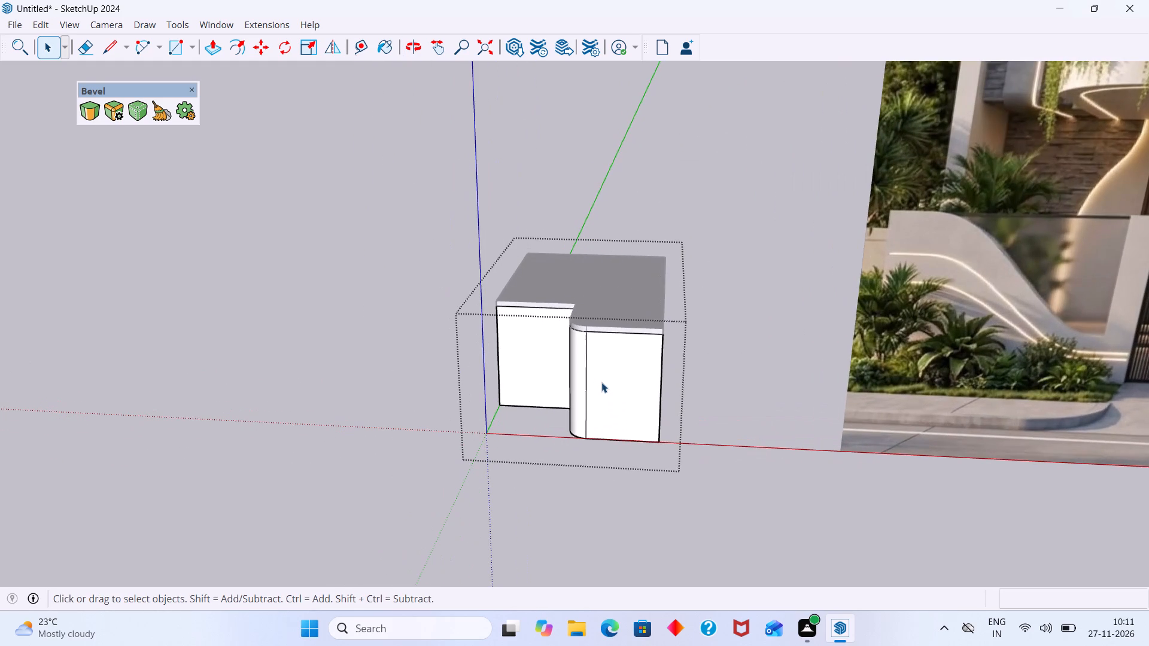
double_click(601, 382)
click(604, 382)
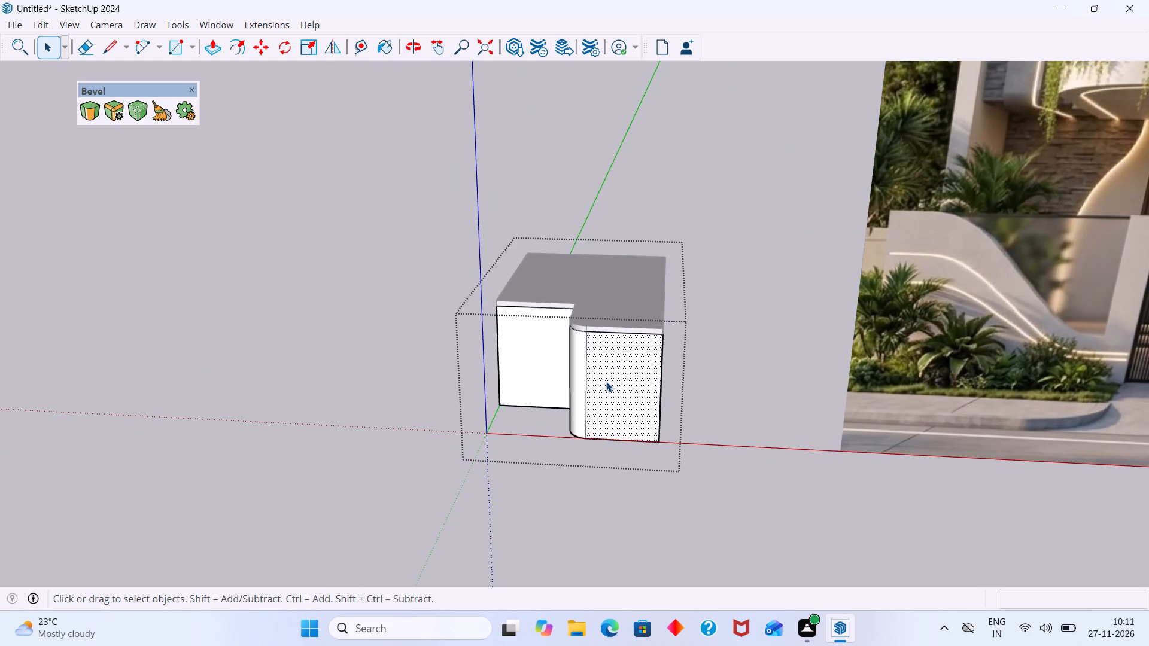
scroll(612, 382, up, 3)
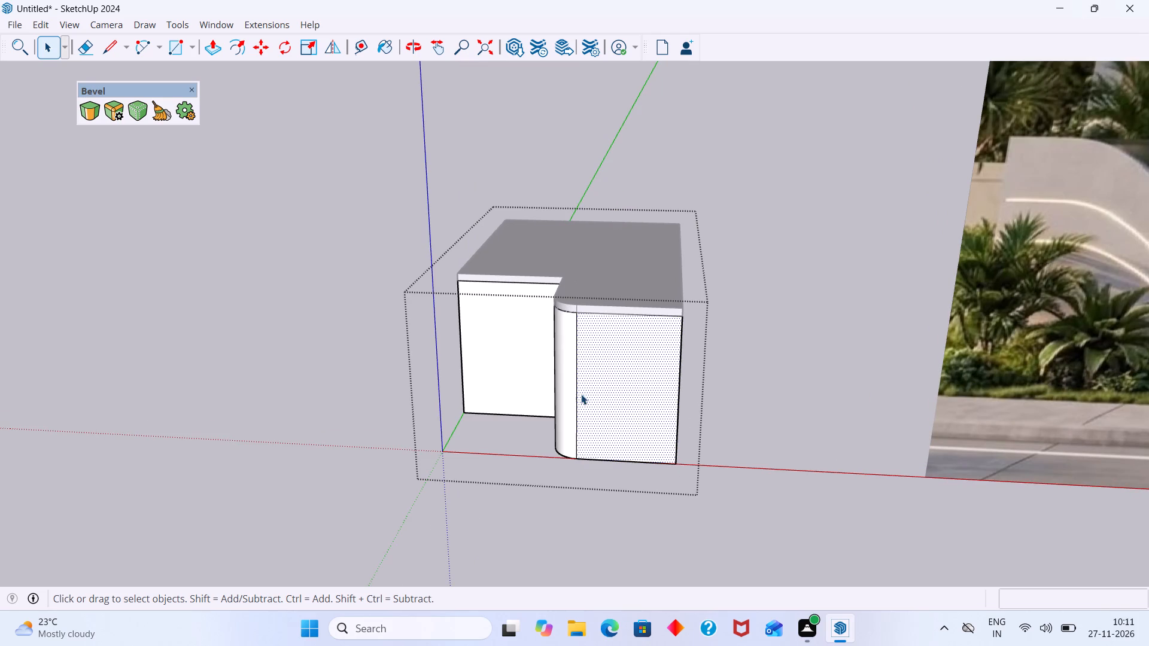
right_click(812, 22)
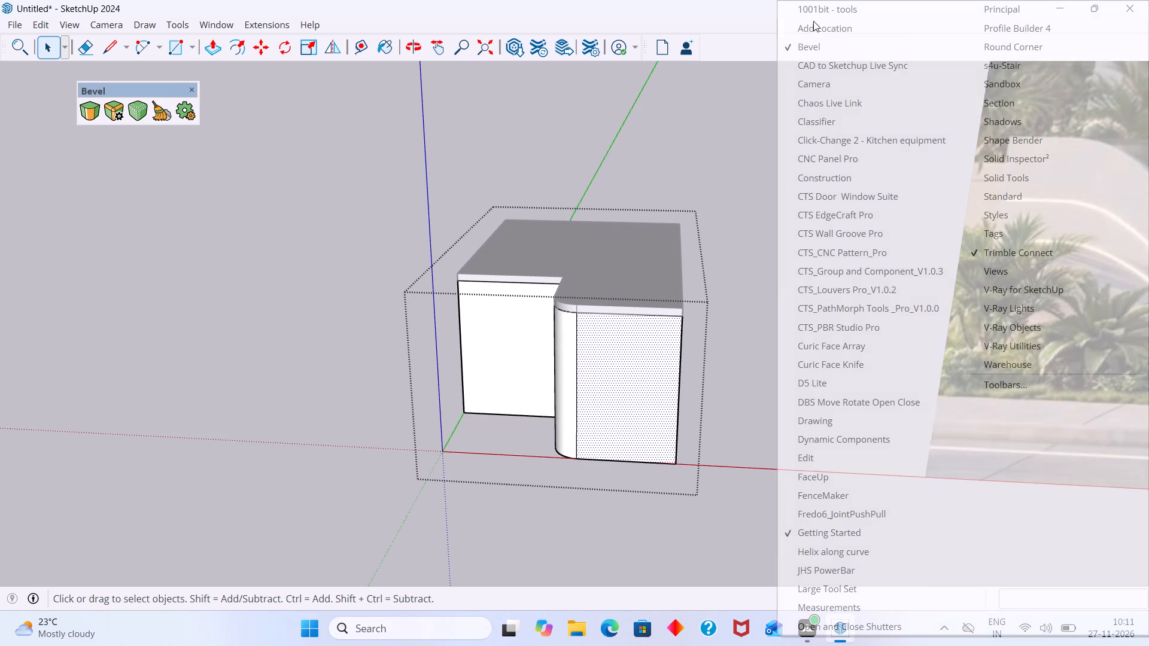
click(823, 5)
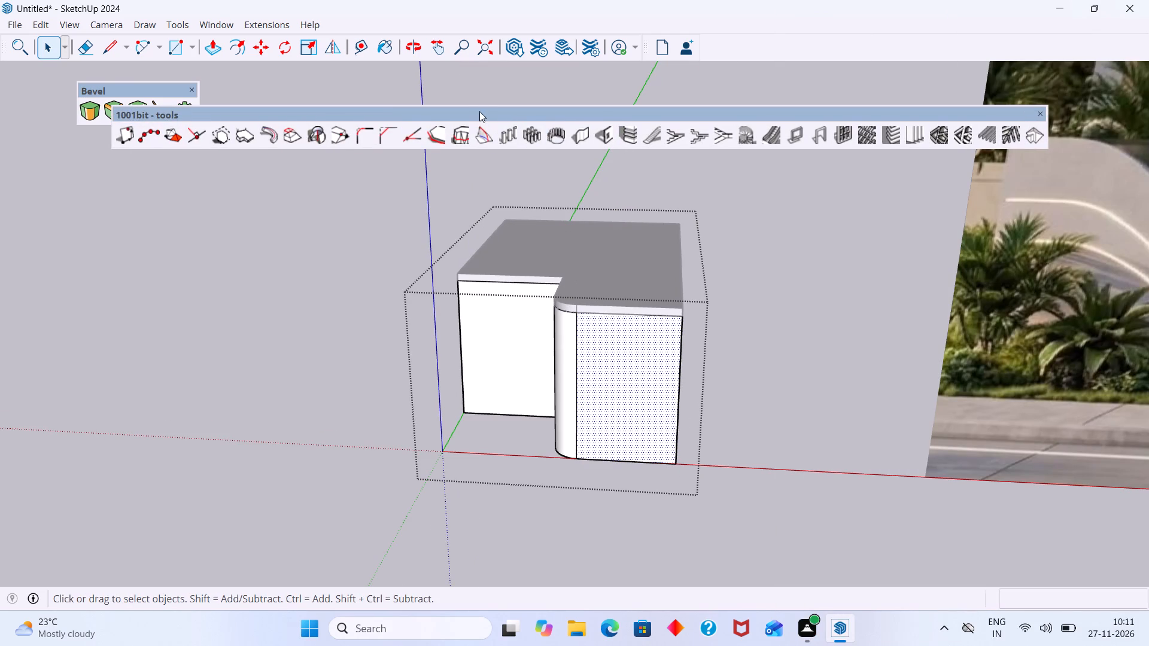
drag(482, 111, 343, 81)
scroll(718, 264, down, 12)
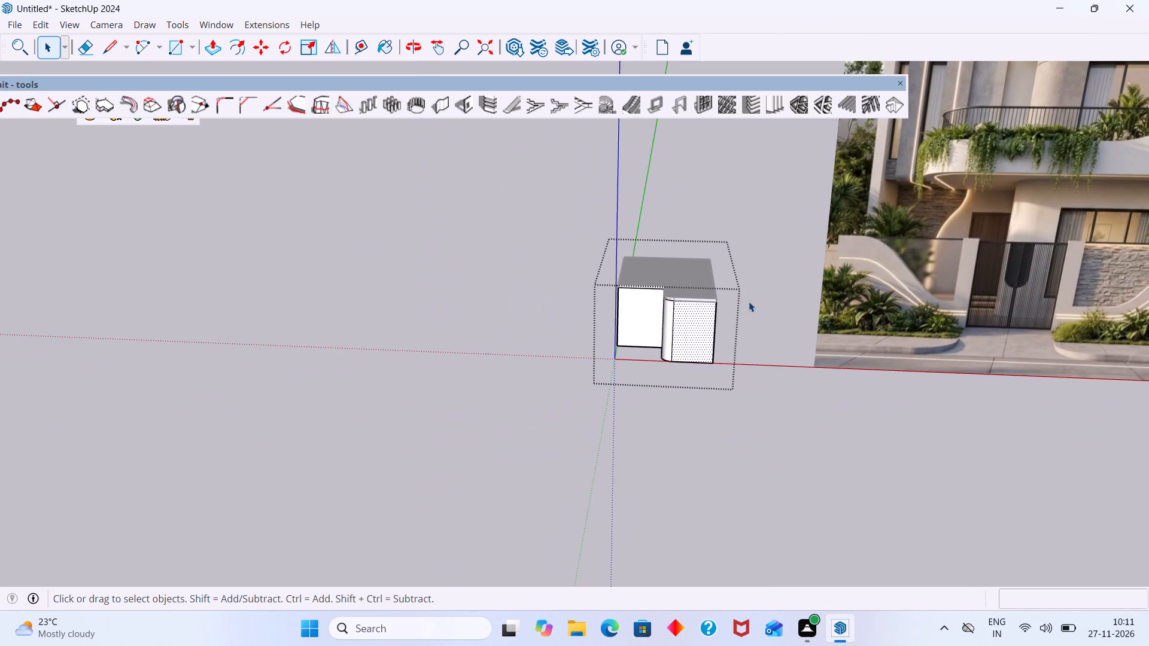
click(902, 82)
Show the CTS Door Window Suite toolbar.
right_click(879, 16)
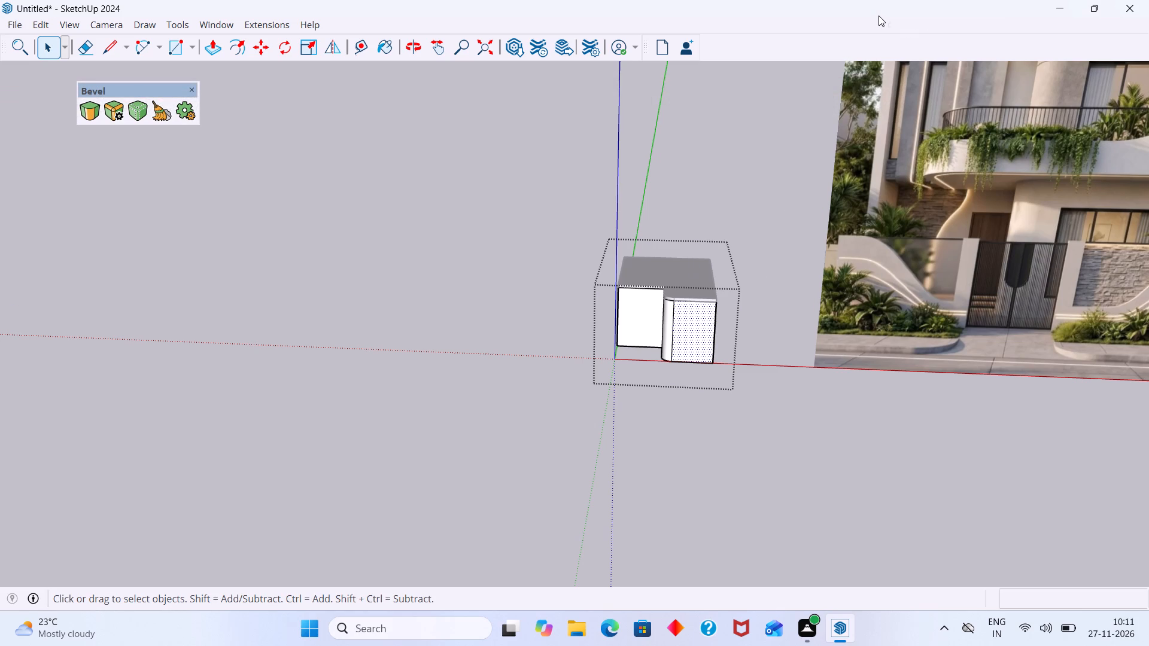
click(840, 63)
right_click(849, 52)
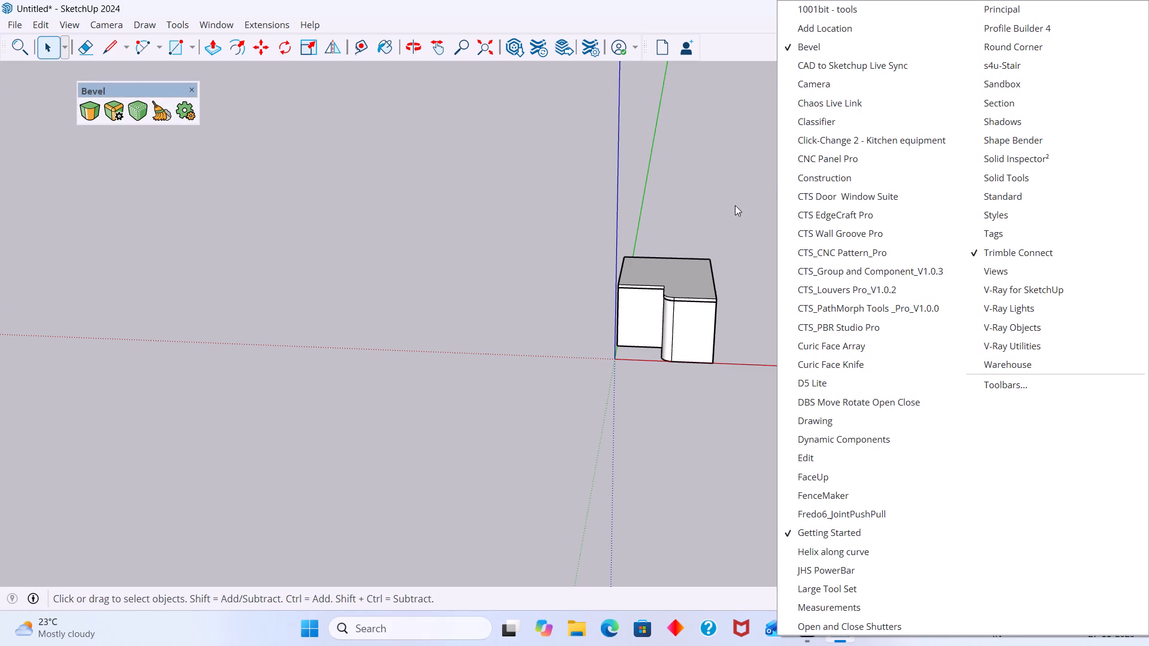
click(843, 193)
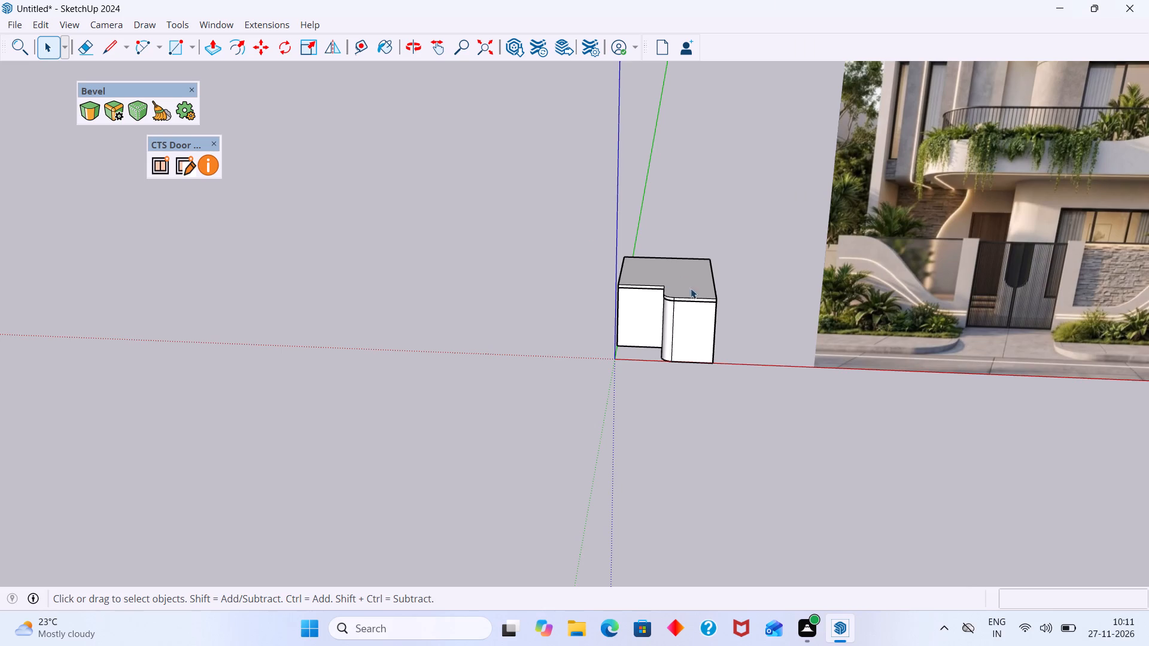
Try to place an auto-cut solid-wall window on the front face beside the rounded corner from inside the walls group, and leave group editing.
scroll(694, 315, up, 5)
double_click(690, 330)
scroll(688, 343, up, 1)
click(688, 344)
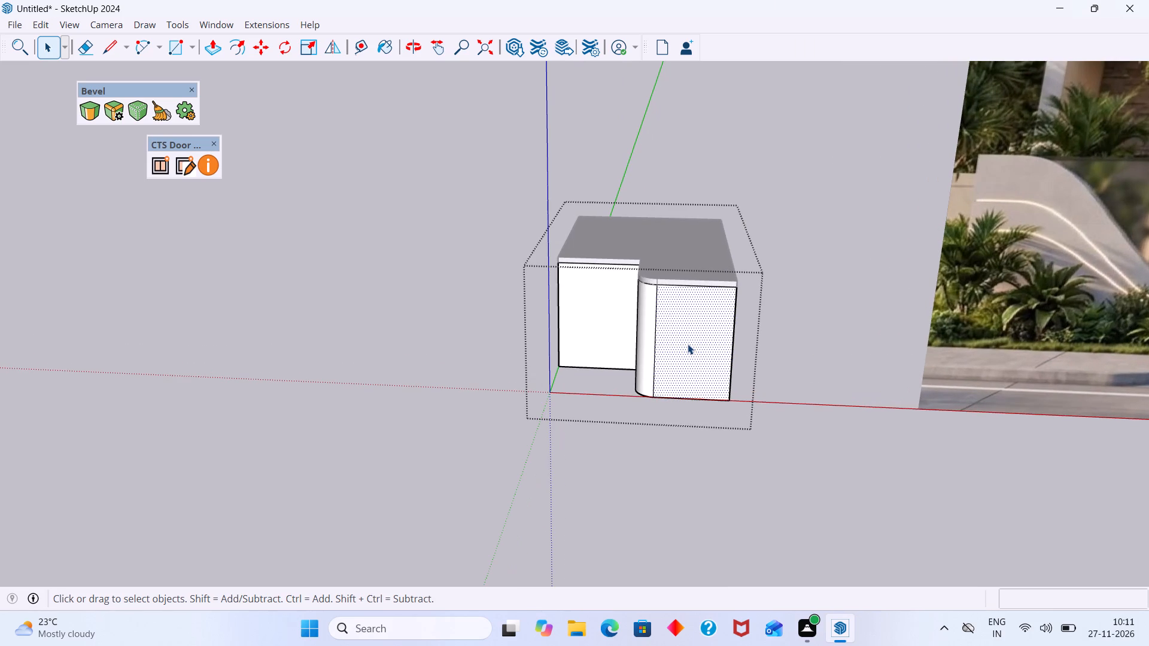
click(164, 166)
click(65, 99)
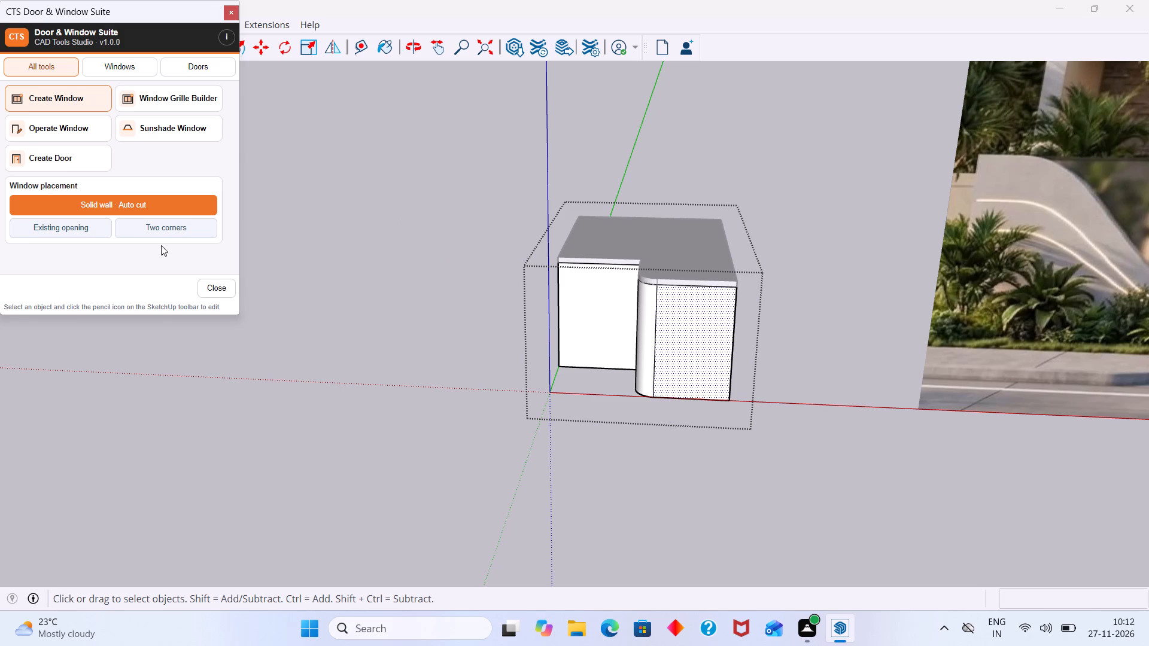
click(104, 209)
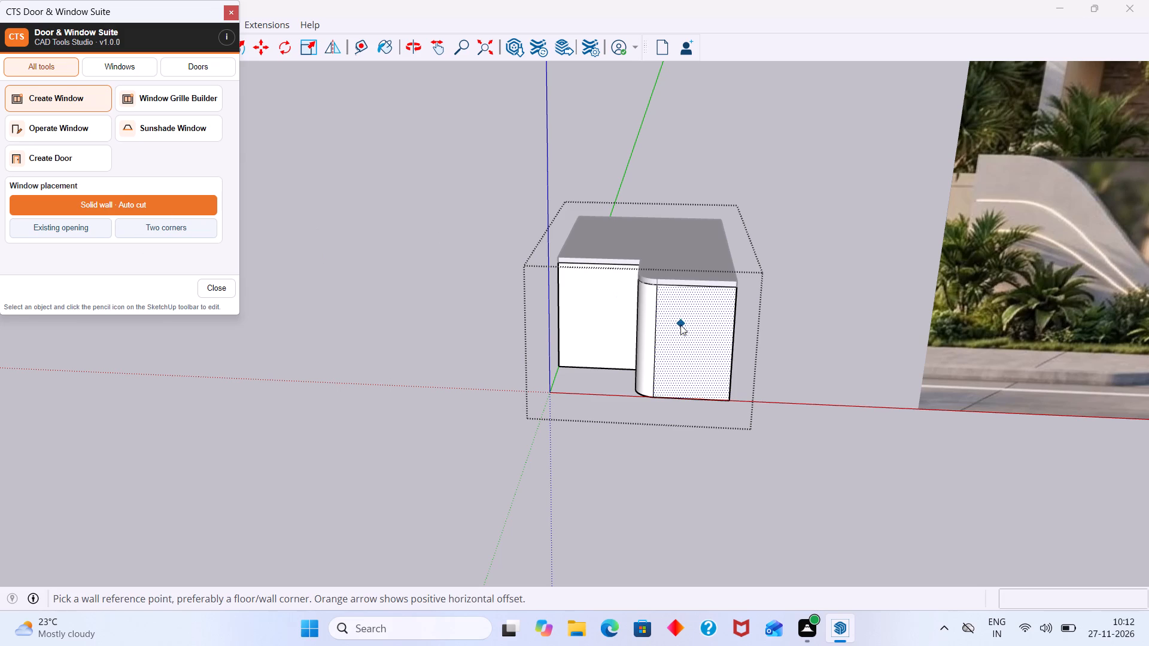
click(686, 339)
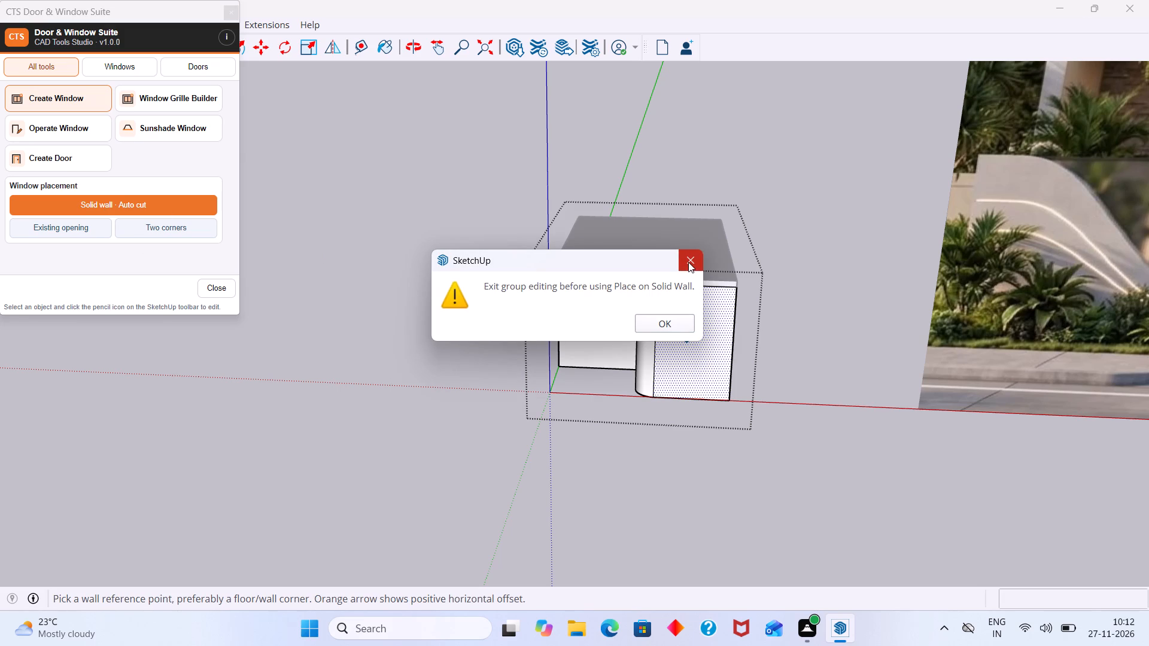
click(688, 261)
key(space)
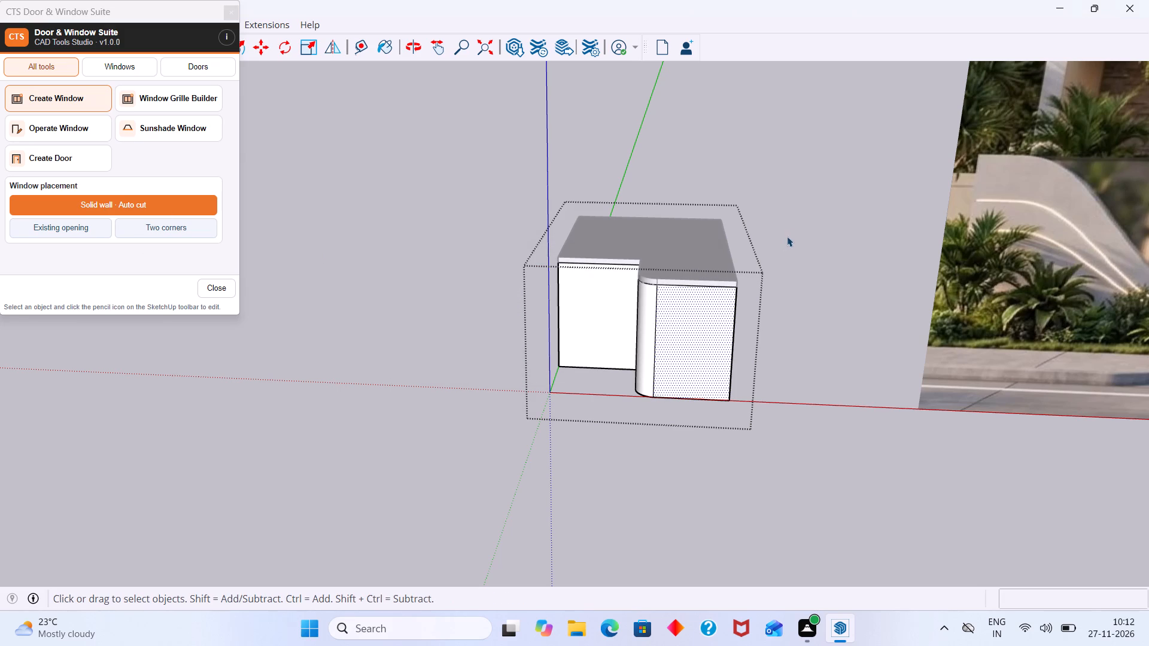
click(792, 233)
Hide the slab group on top of the walls.
scroll(737, 275, down, 4)
scroll(728, 291, up, 5)
middle_drag(734, 296, 753, 303)
scroll(682, 279, up, 3)
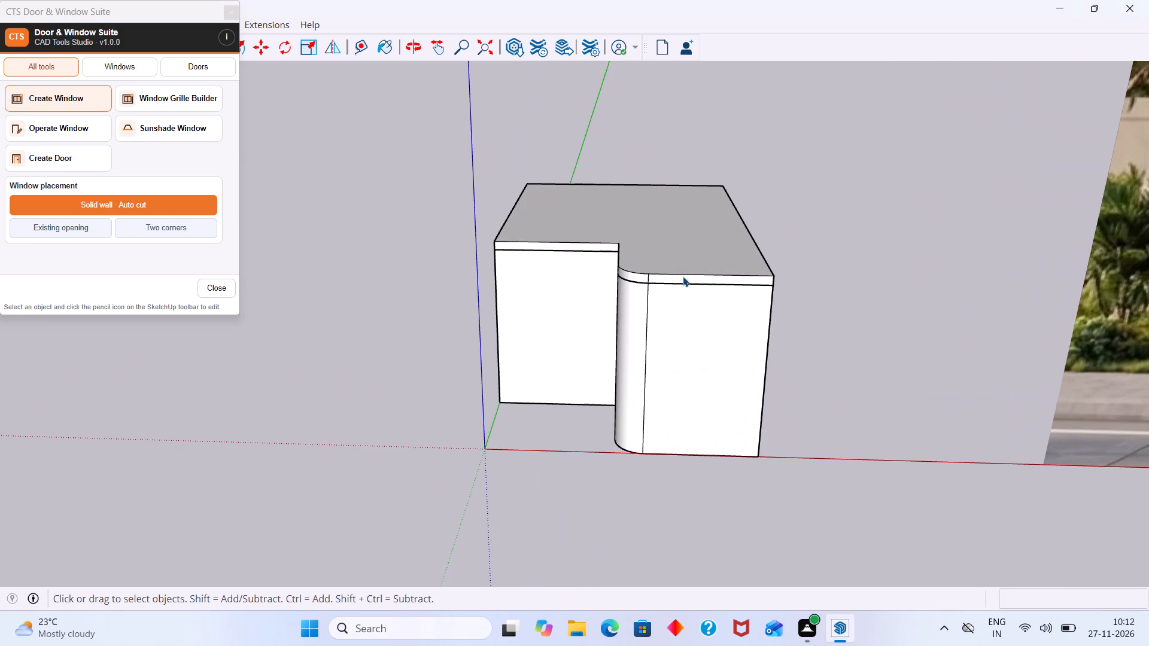
click(685, 266)
right_click(685, 265)
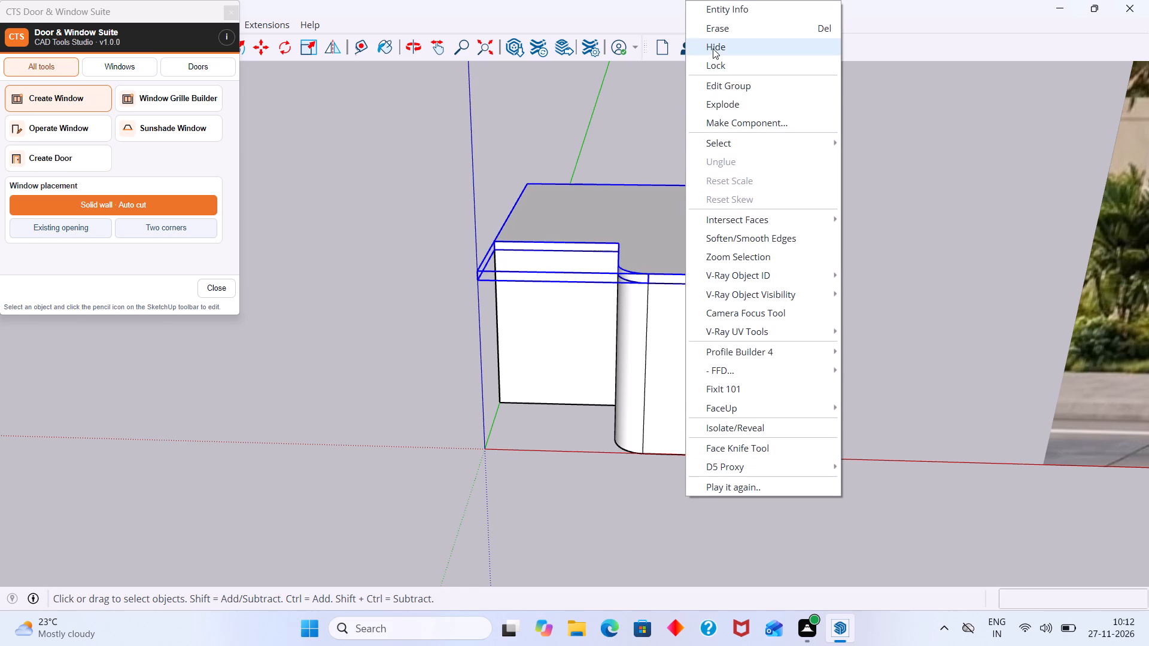
click(713, 48)
Explode the walls group.
click(713, 334)
click(698, 328)
right_click(700, 328)
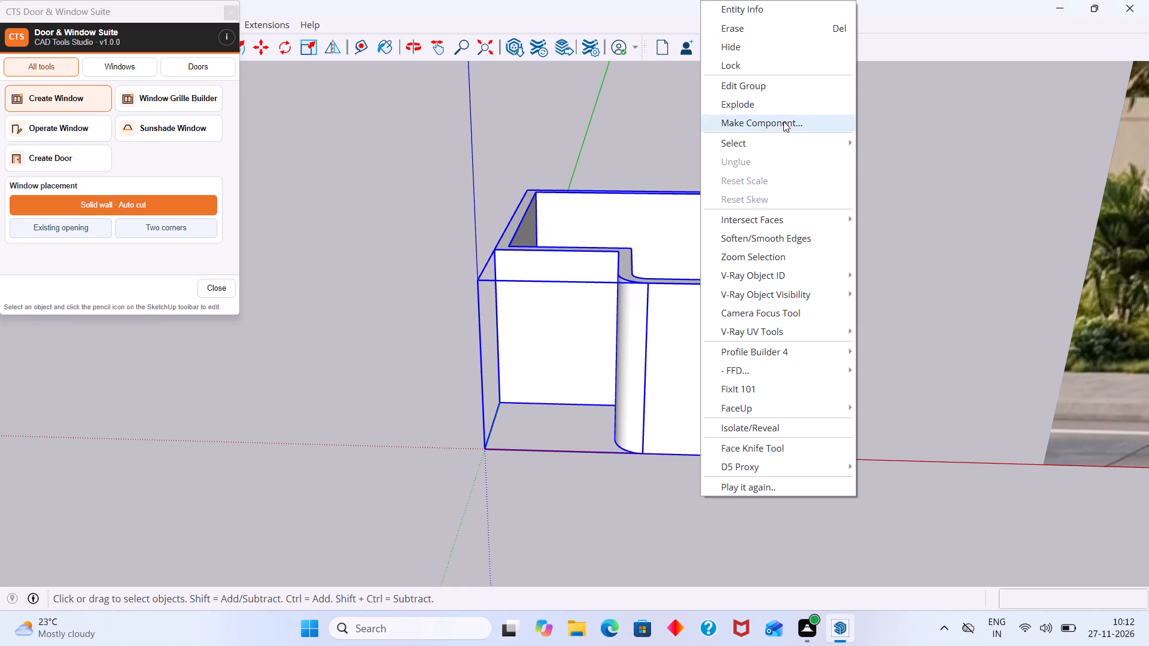
click(776, 108)
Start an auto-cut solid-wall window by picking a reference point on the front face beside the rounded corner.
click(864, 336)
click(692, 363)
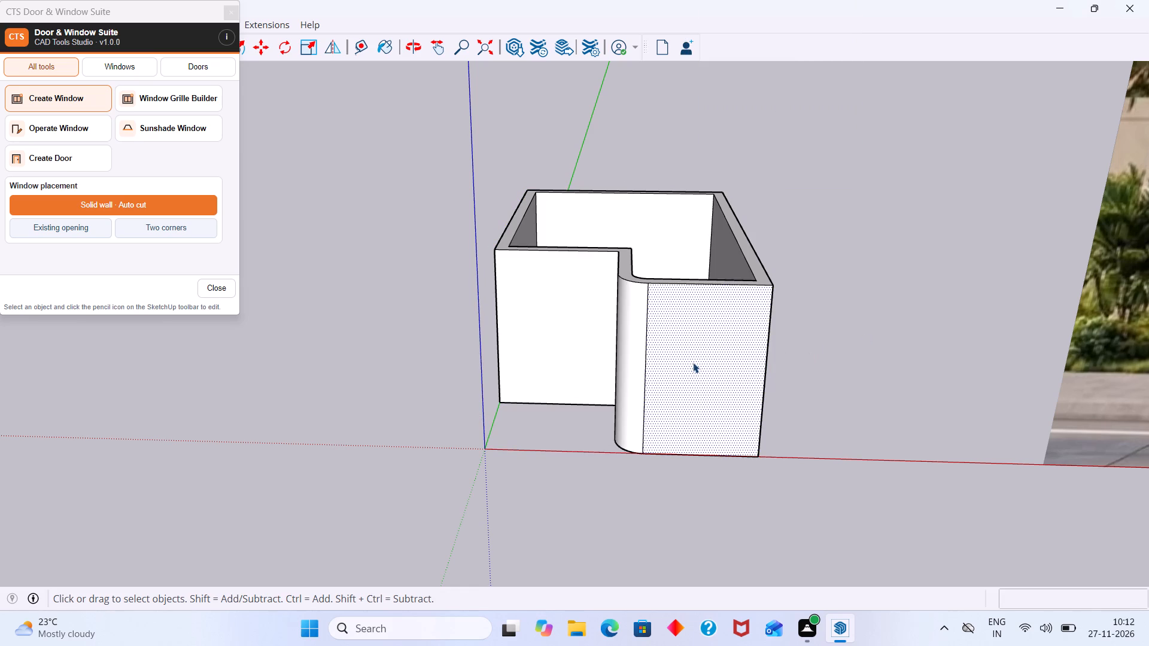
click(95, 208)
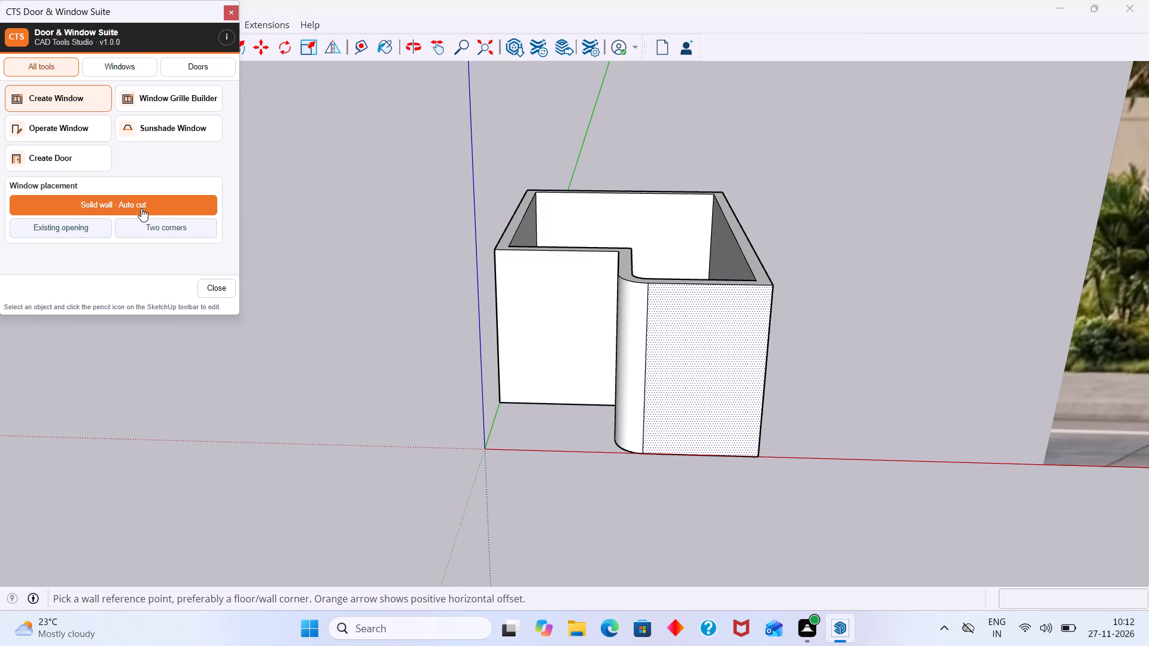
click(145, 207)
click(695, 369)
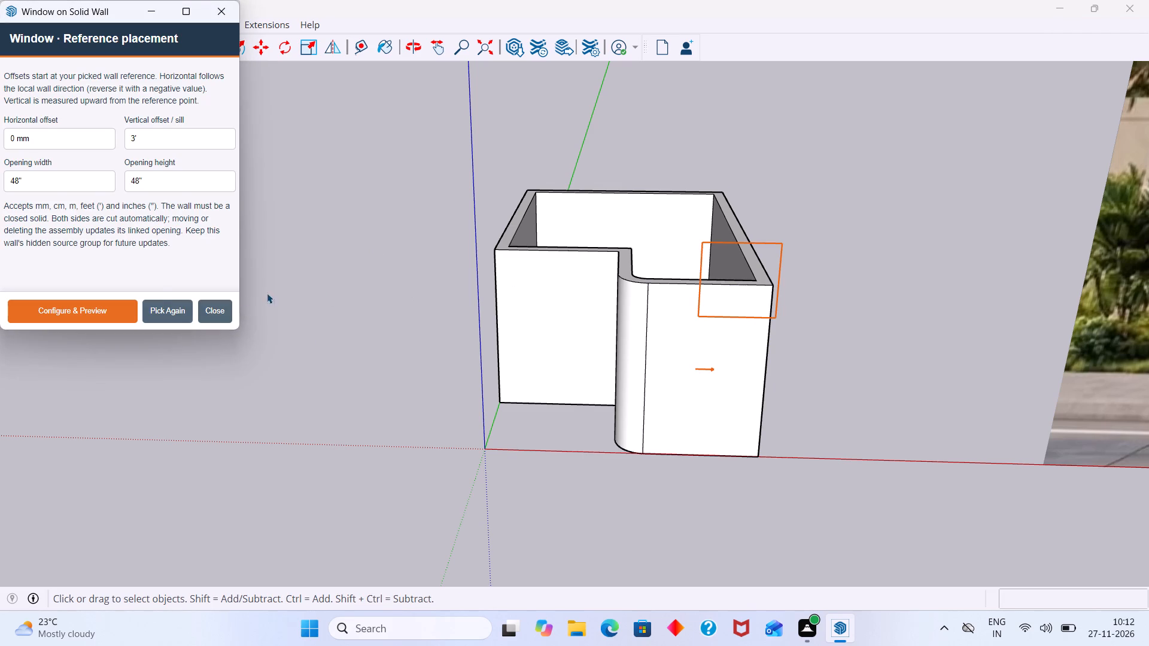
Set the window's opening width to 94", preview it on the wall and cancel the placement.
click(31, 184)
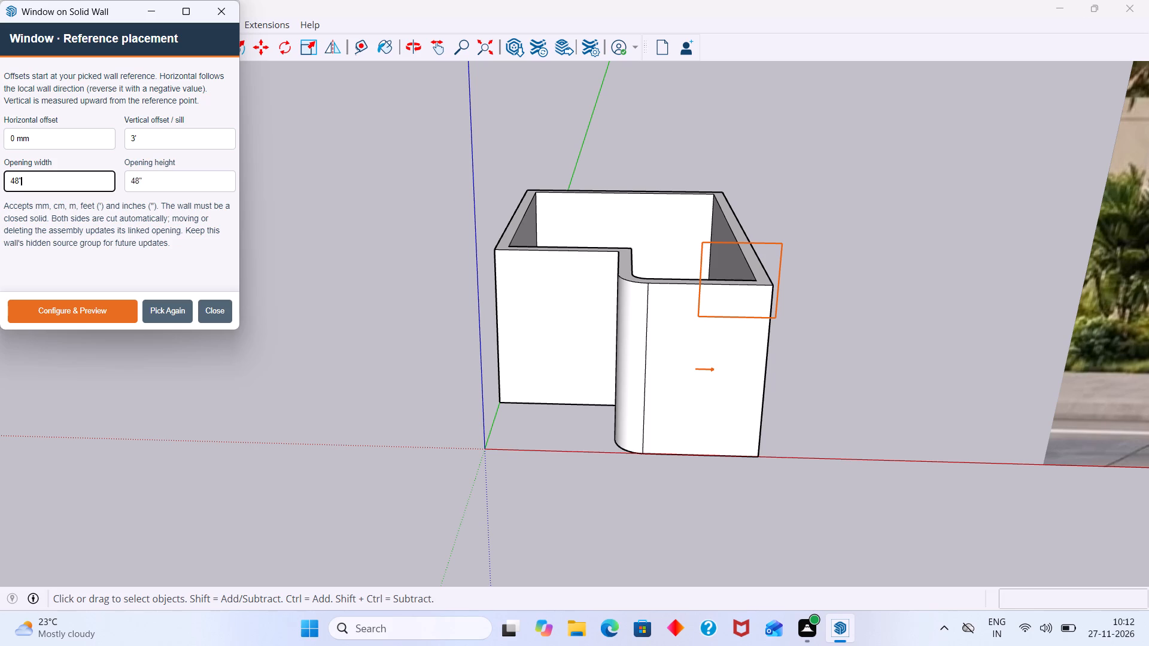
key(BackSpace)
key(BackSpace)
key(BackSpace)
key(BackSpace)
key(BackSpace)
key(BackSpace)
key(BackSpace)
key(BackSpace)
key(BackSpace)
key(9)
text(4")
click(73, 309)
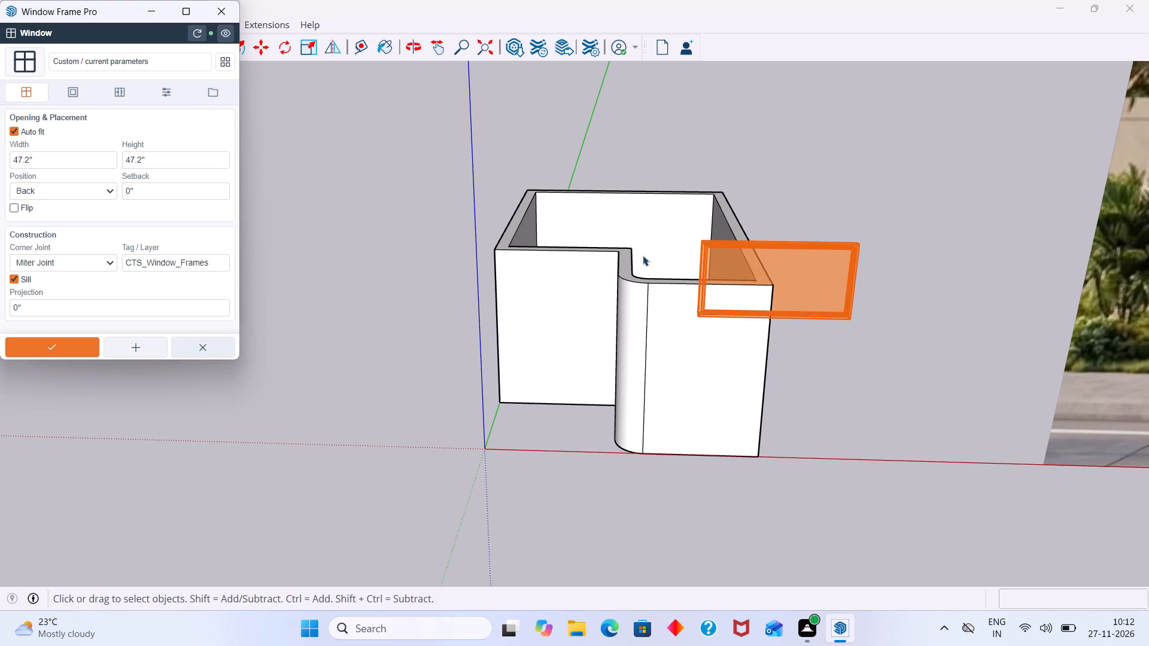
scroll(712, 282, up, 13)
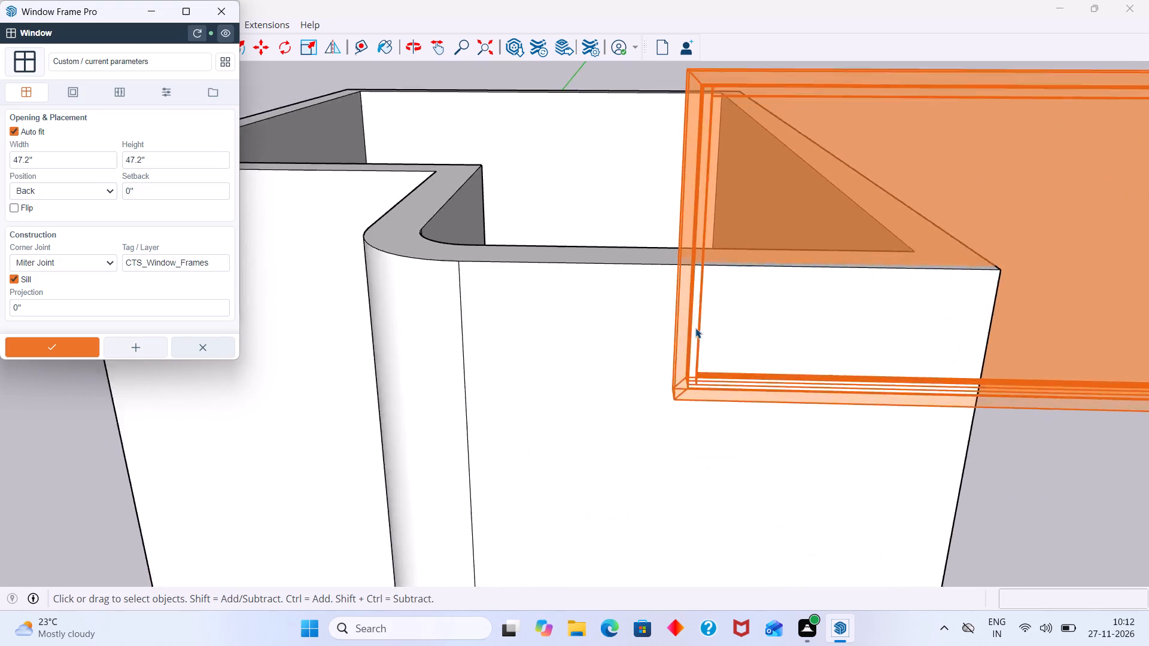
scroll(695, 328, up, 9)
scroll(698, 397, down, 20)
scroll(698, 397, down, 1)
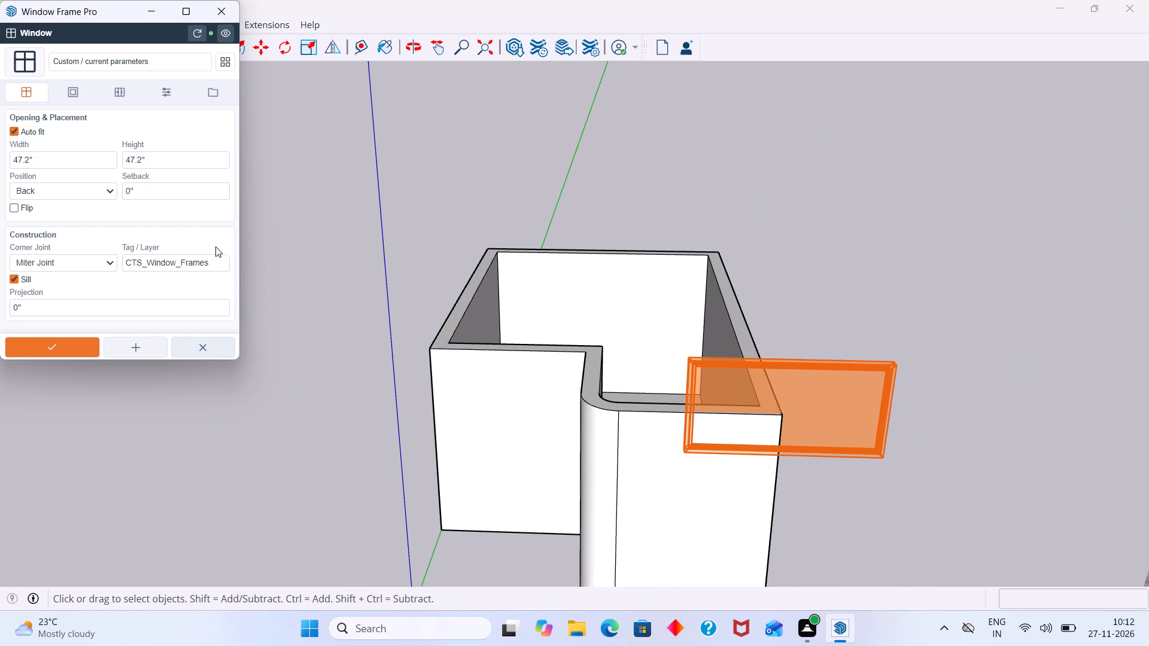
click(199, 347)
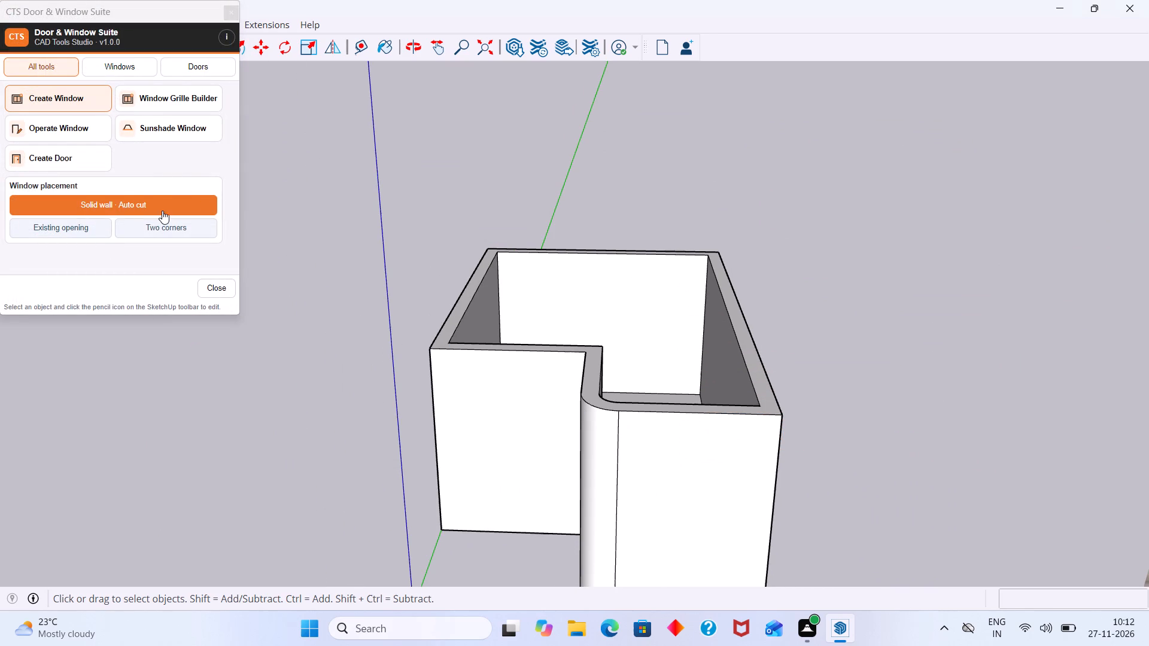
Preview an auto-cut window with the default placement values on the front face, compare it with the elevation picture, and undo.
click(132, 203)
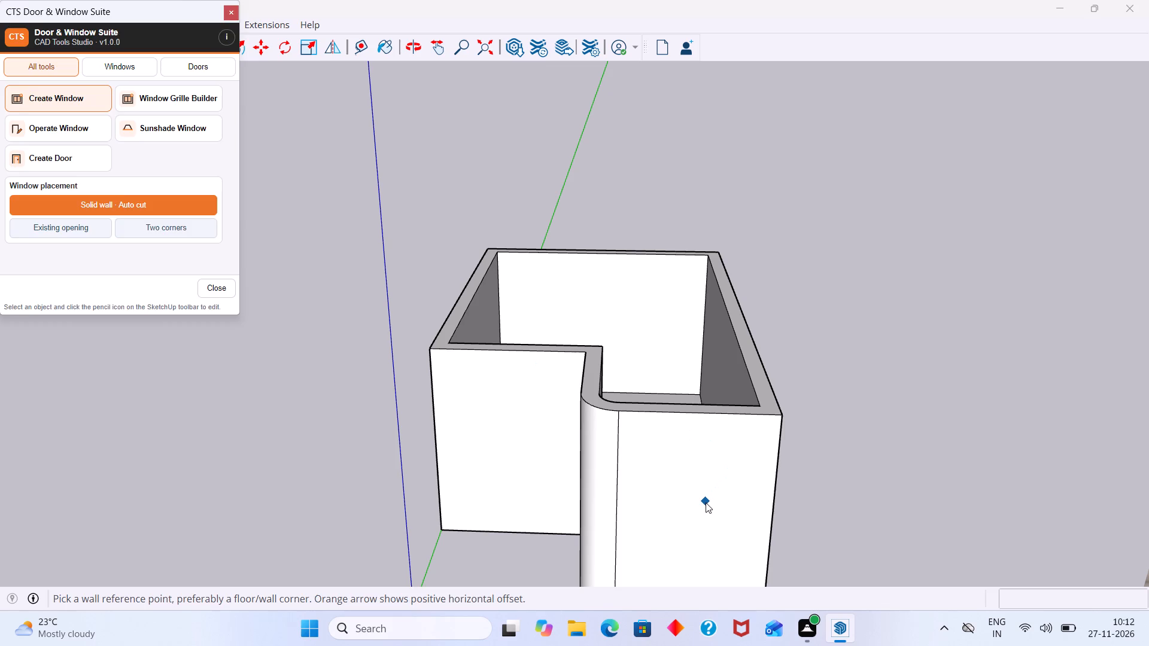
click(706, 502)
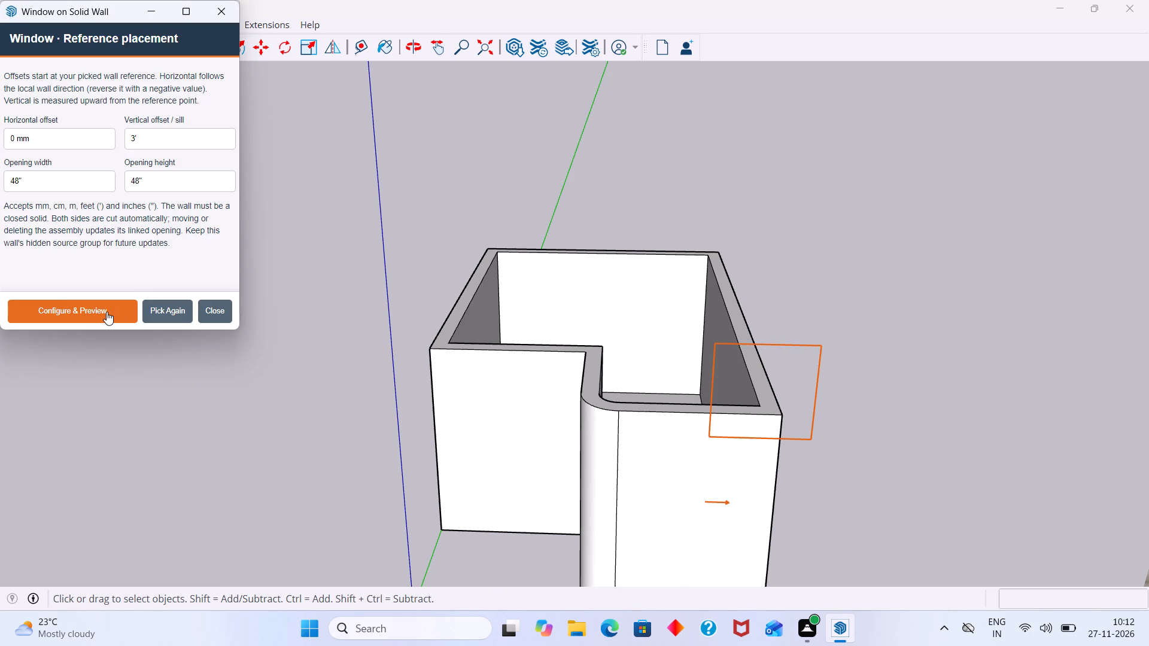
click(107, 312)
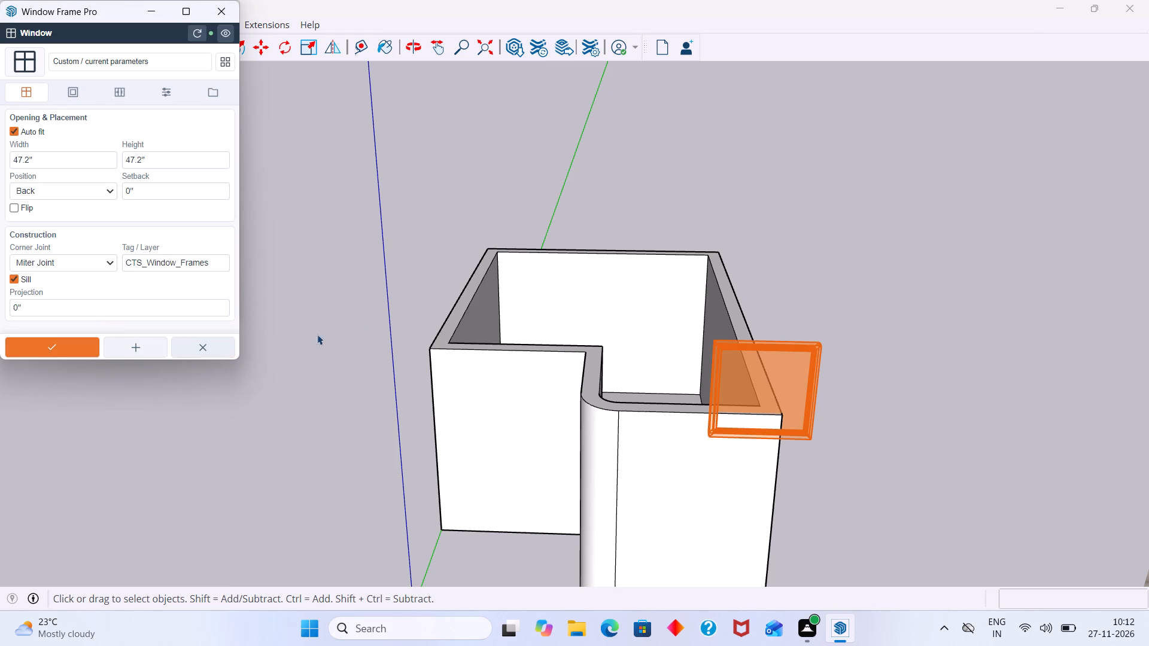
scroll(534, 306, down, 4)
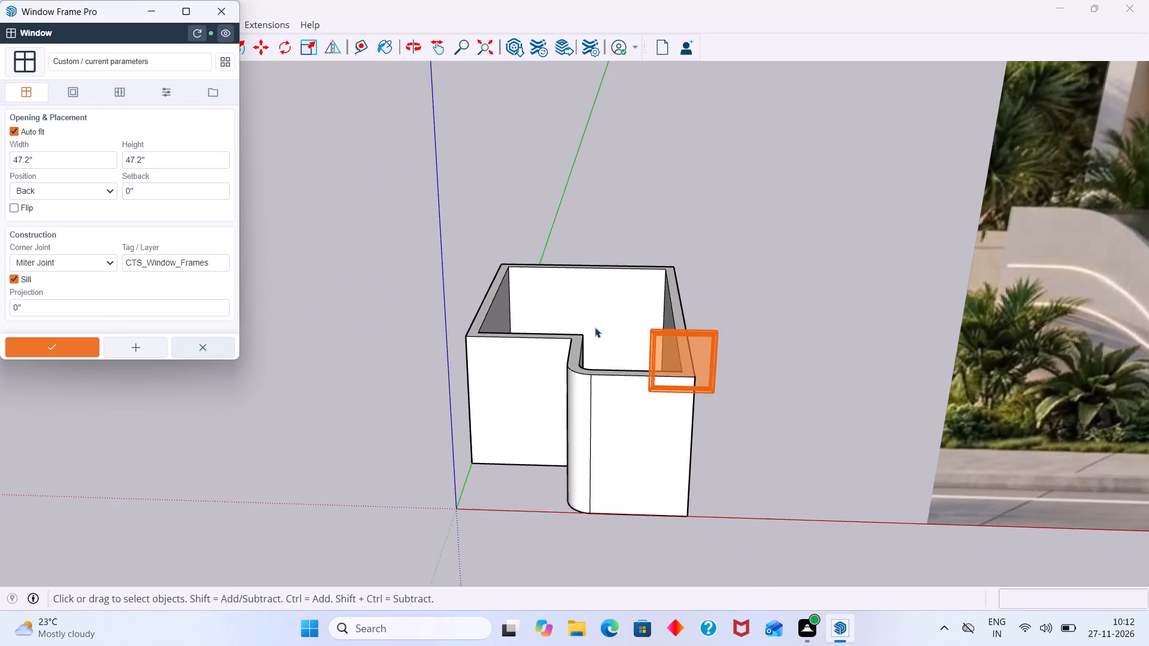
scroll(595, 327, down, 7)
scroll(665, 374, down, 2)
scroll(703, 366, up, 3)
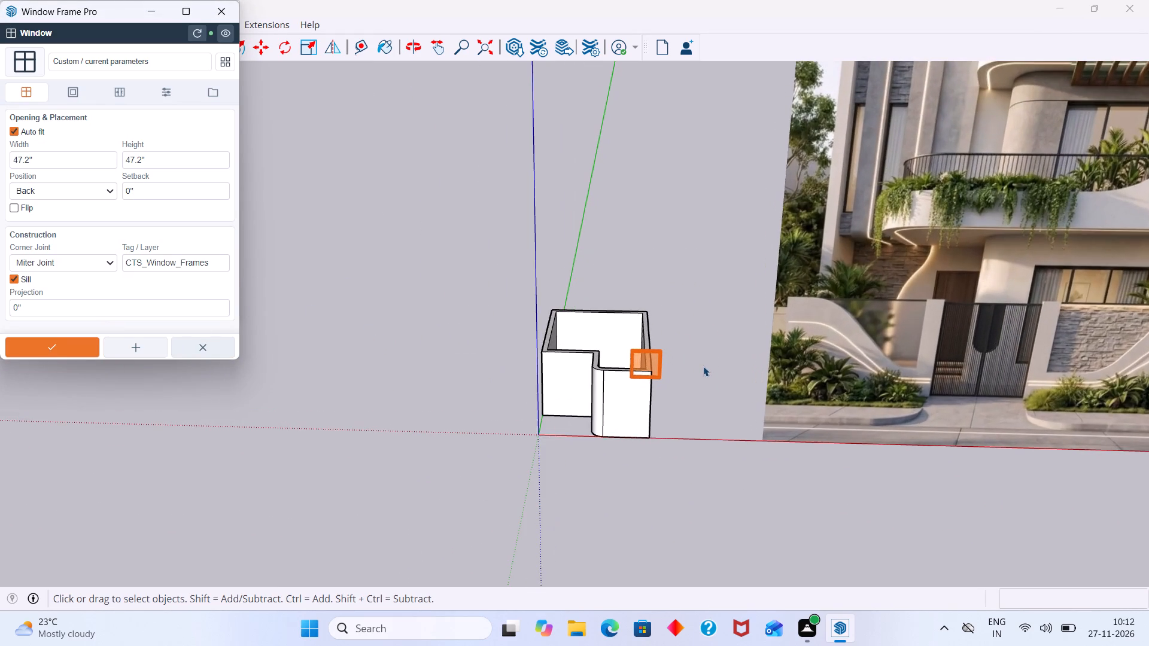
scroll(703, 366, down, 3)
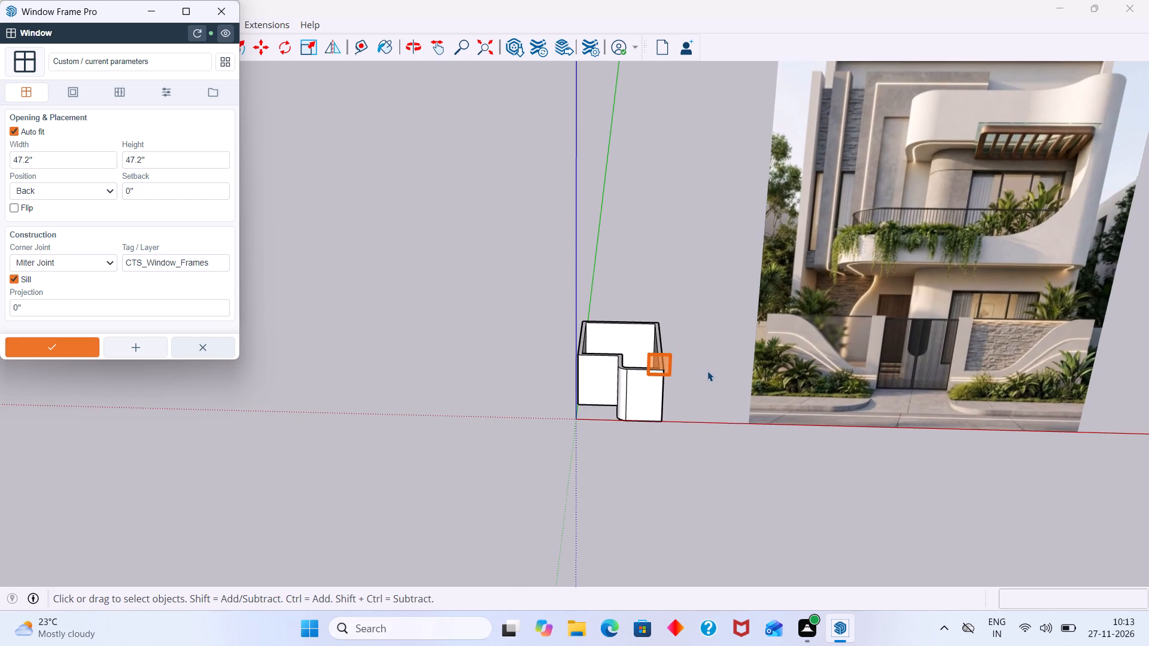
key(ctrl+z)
Place horizontal guides on the front wall face 3' above its bottom edge and 3' below its top edge.
scroll(643, 406, up, 6)
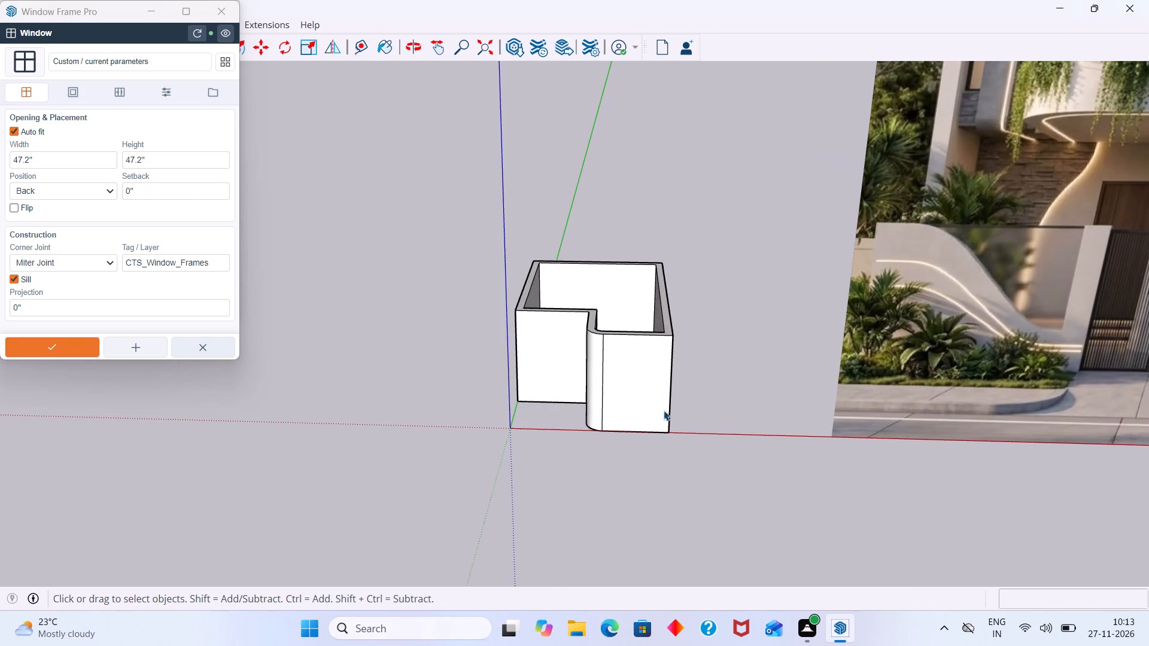
key(t)
scroll(639, 416, up, 10)
click(622, 451)
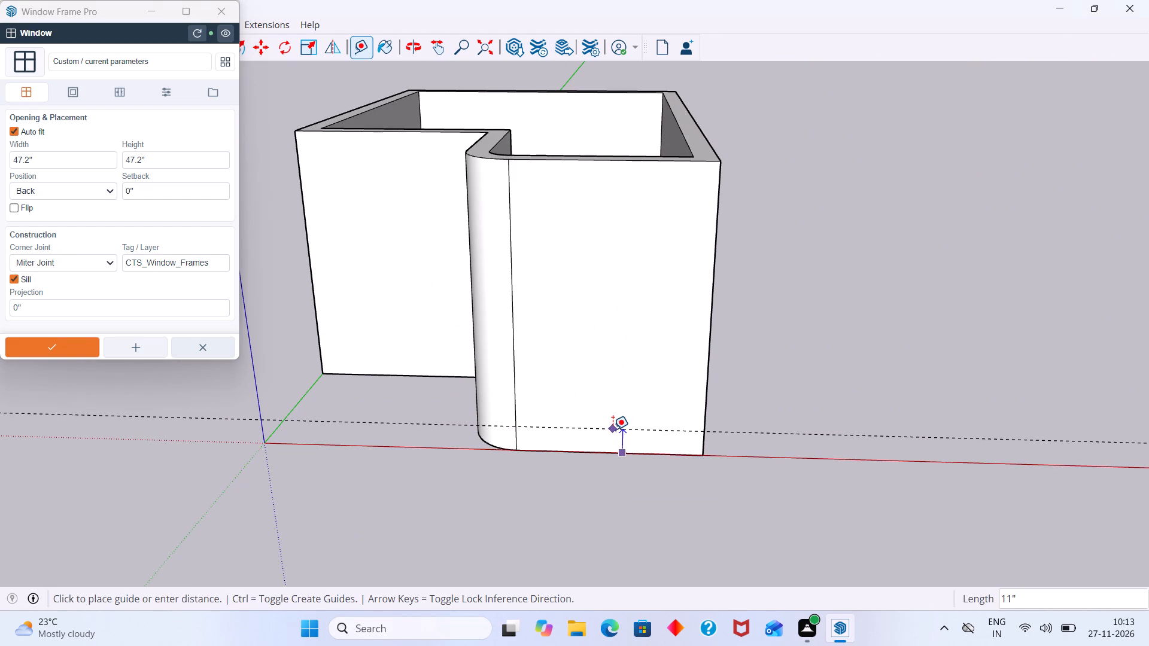
text(3')
key(Return)
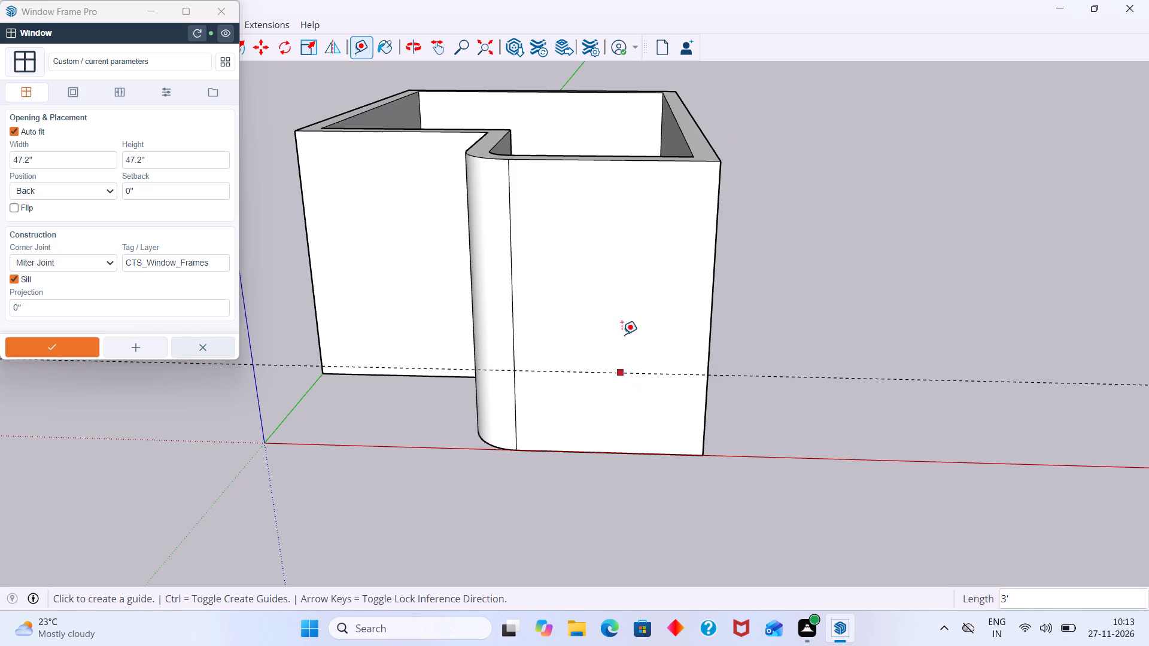
click(612, 161)
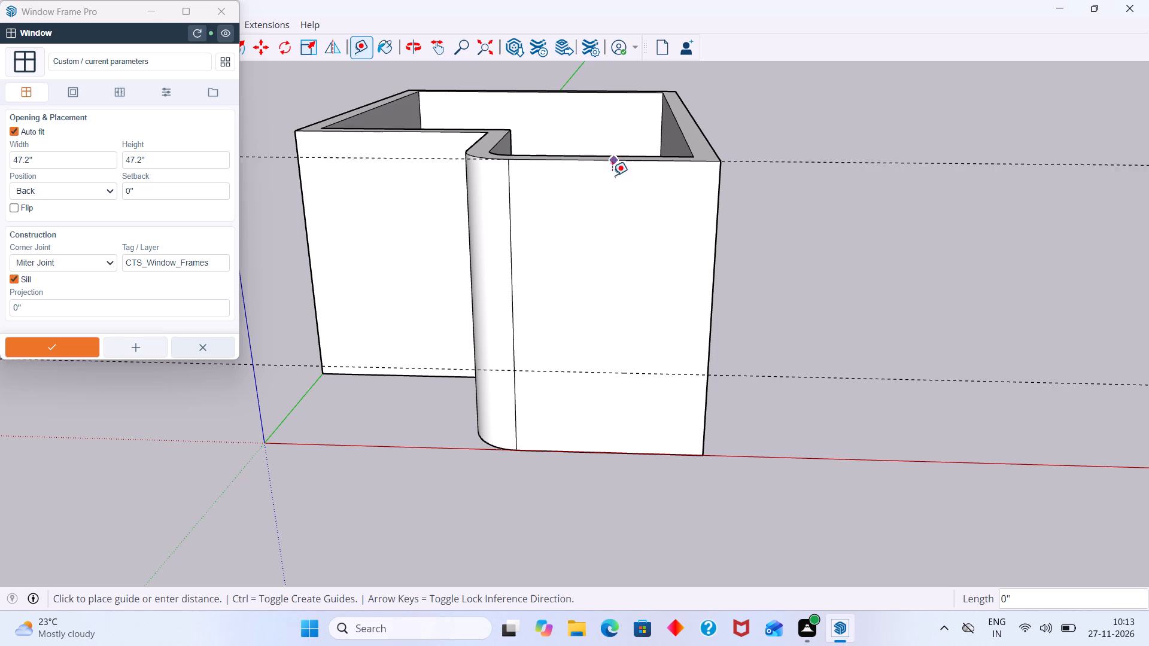
text(3')
key(Return)
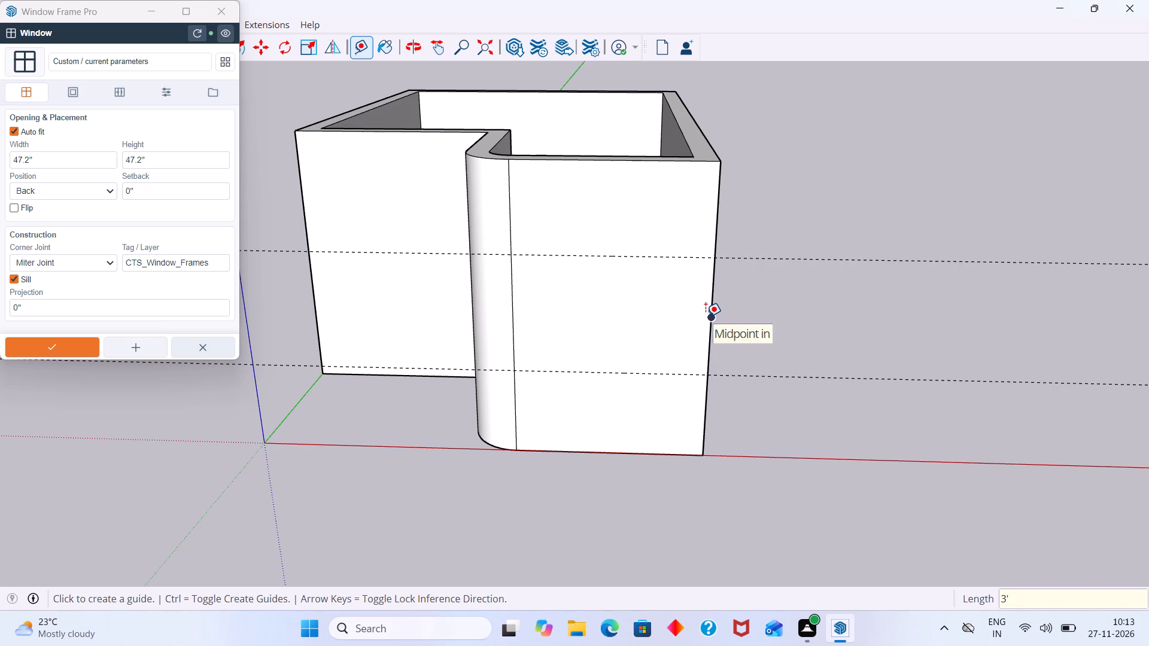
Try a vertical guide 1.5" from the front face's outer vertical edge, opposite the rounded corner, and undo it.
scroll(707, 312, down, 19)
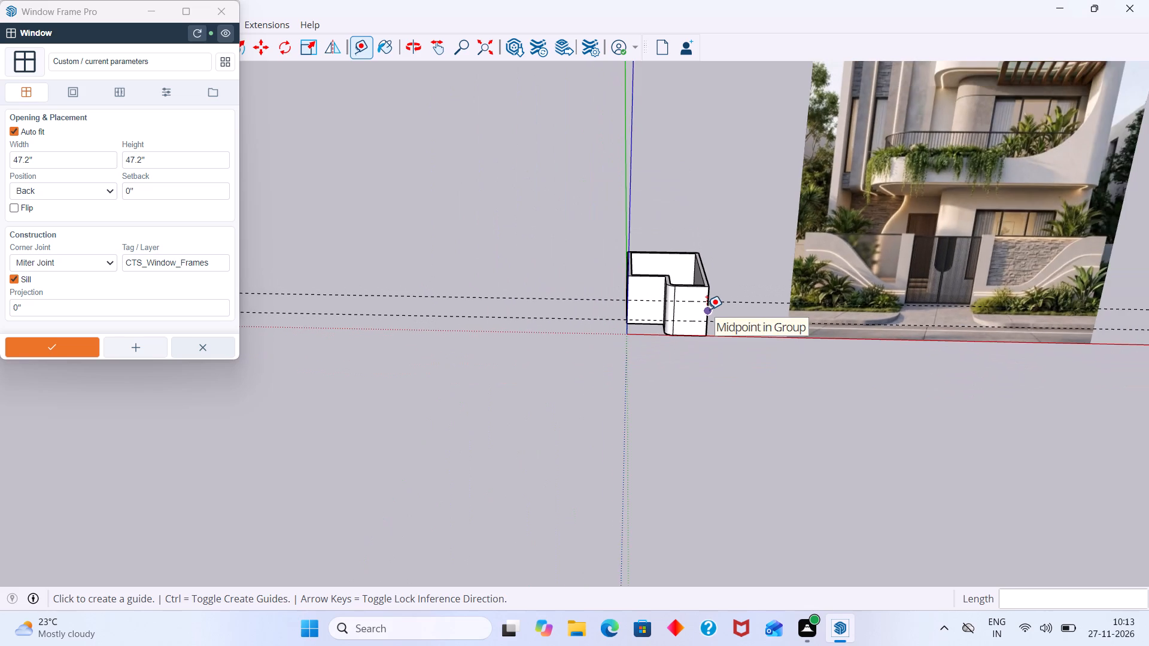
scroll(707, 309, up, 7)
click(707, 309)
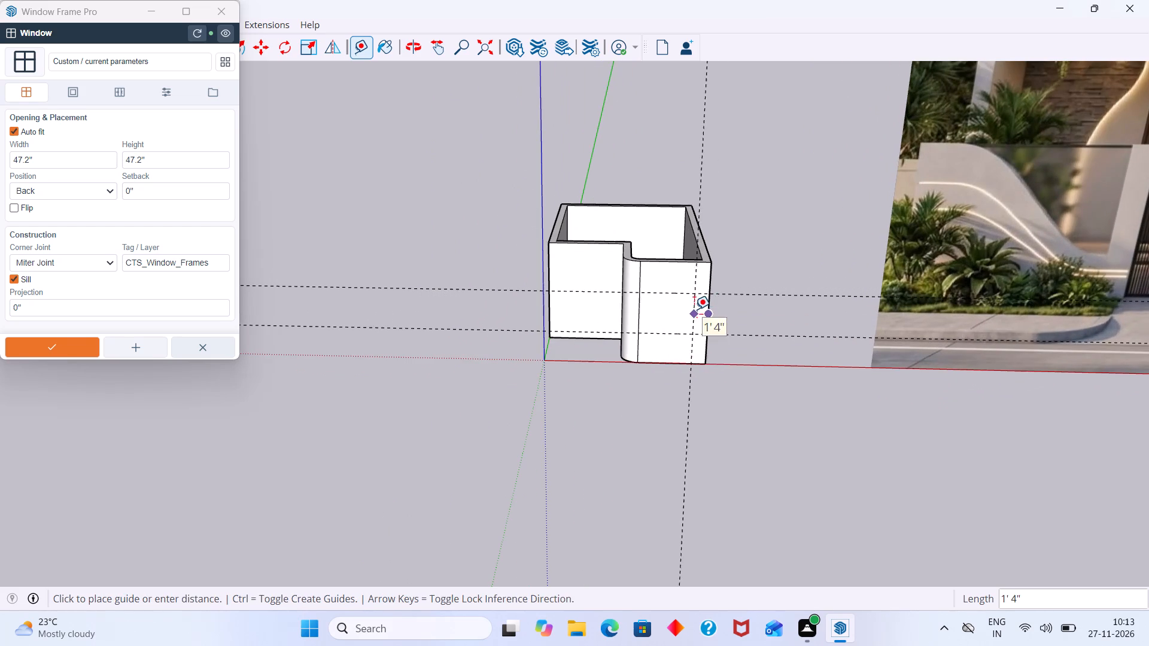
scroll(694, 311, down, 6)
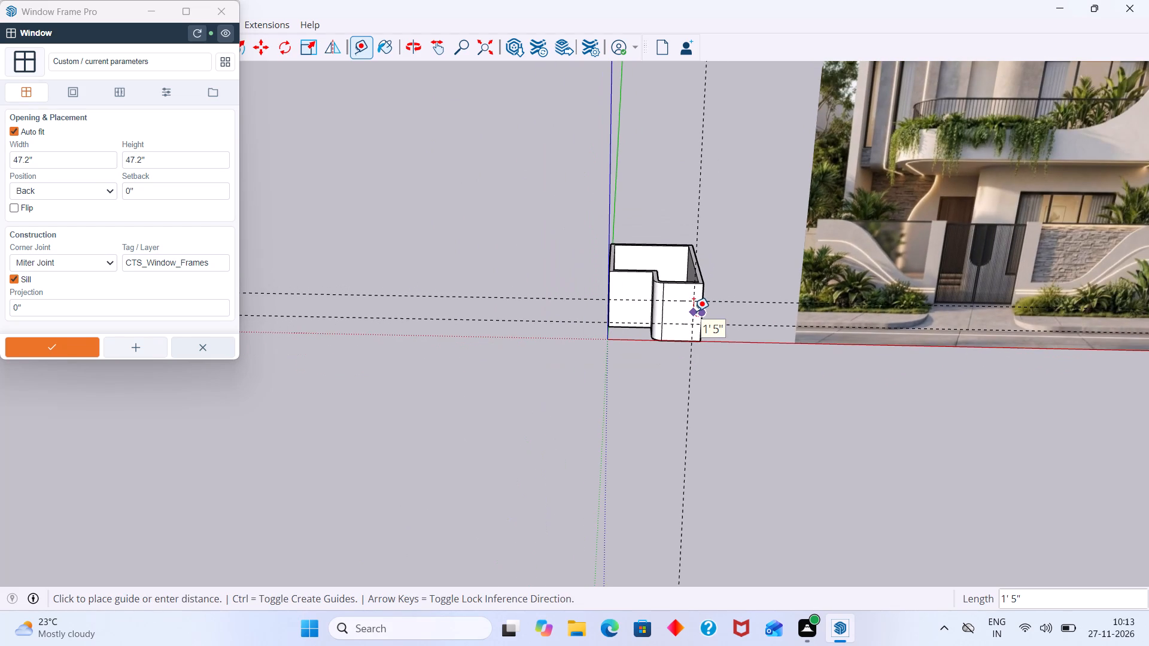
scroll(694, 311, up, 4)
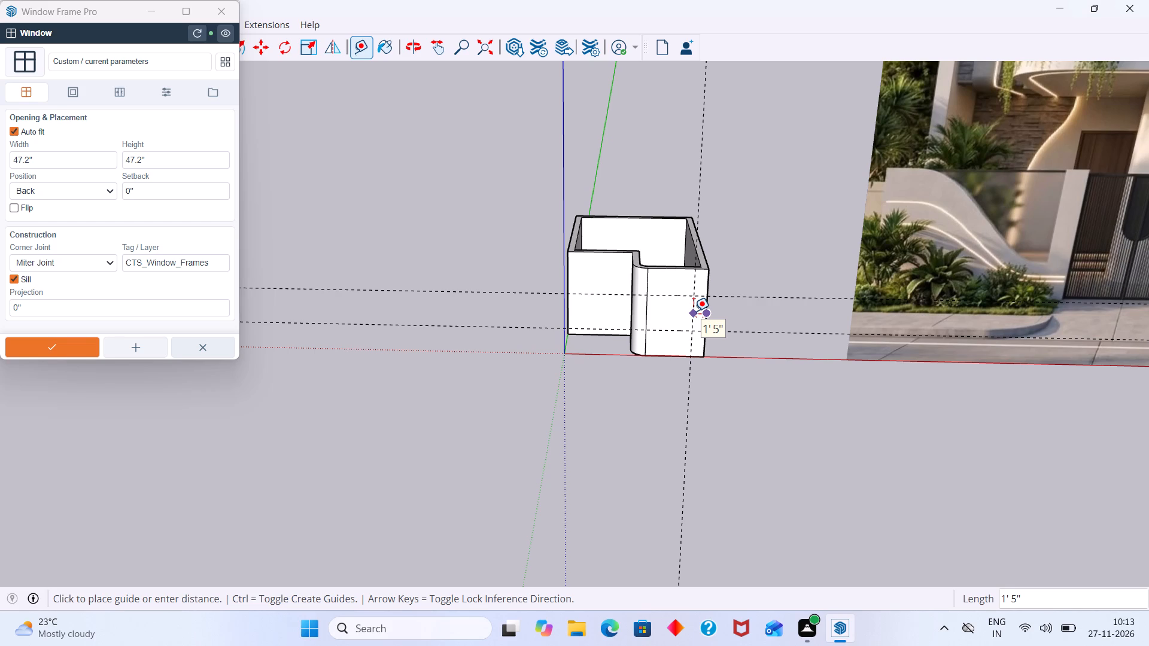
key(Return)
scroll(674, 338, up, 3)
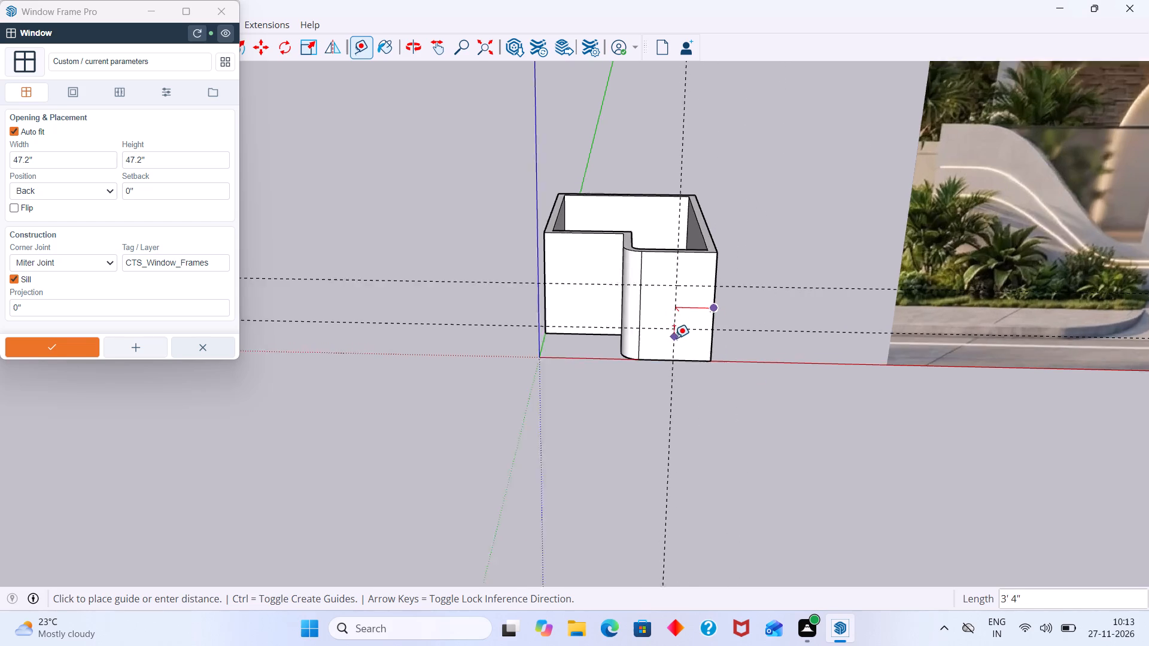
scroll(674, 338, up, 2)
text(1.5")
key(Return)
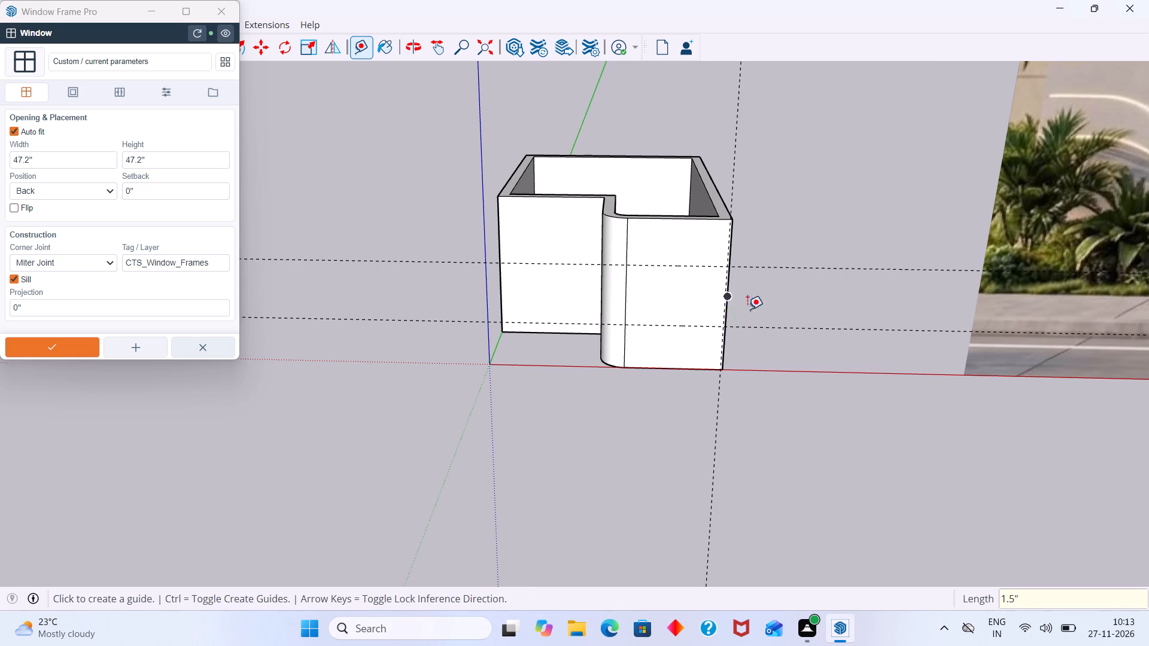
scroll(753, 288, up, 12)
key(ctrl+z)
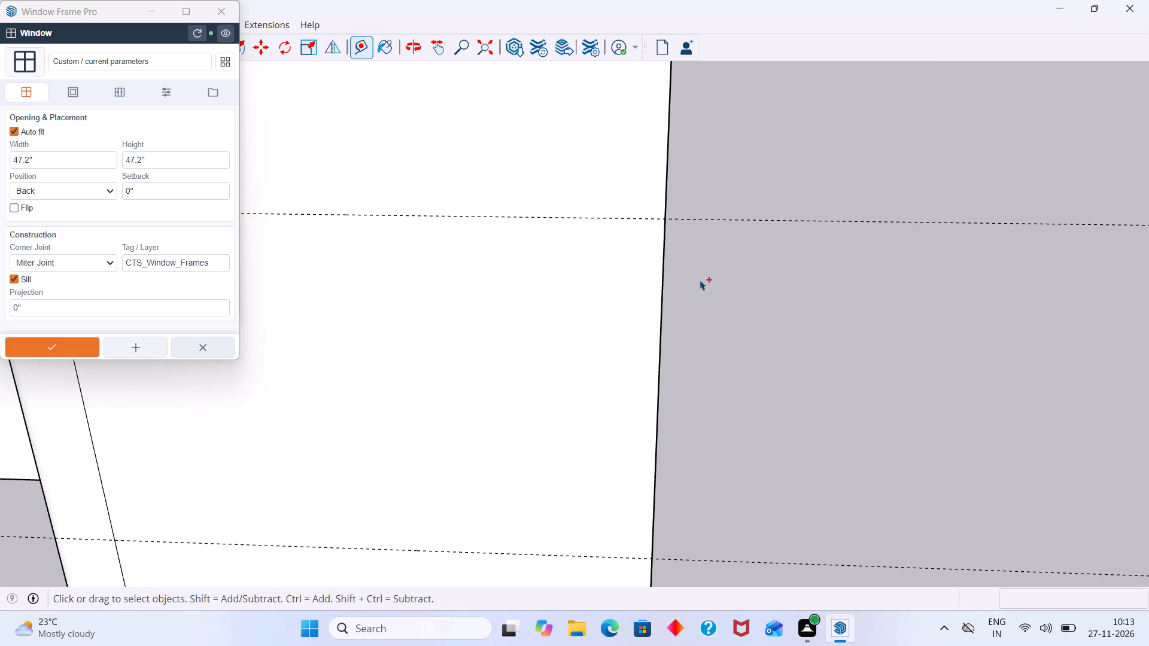
Place a vertical guide 1' inward from the front face's outer vertical edge, opposite the rounded corner.
key(t)
click(655, 335)
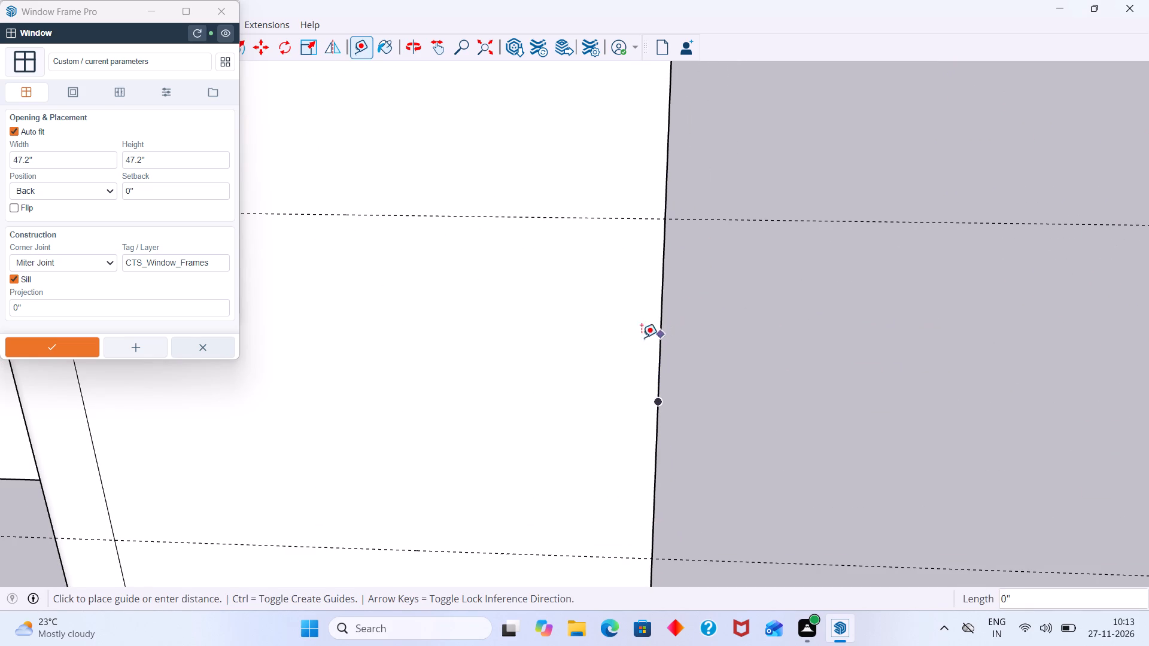
key(Escape)
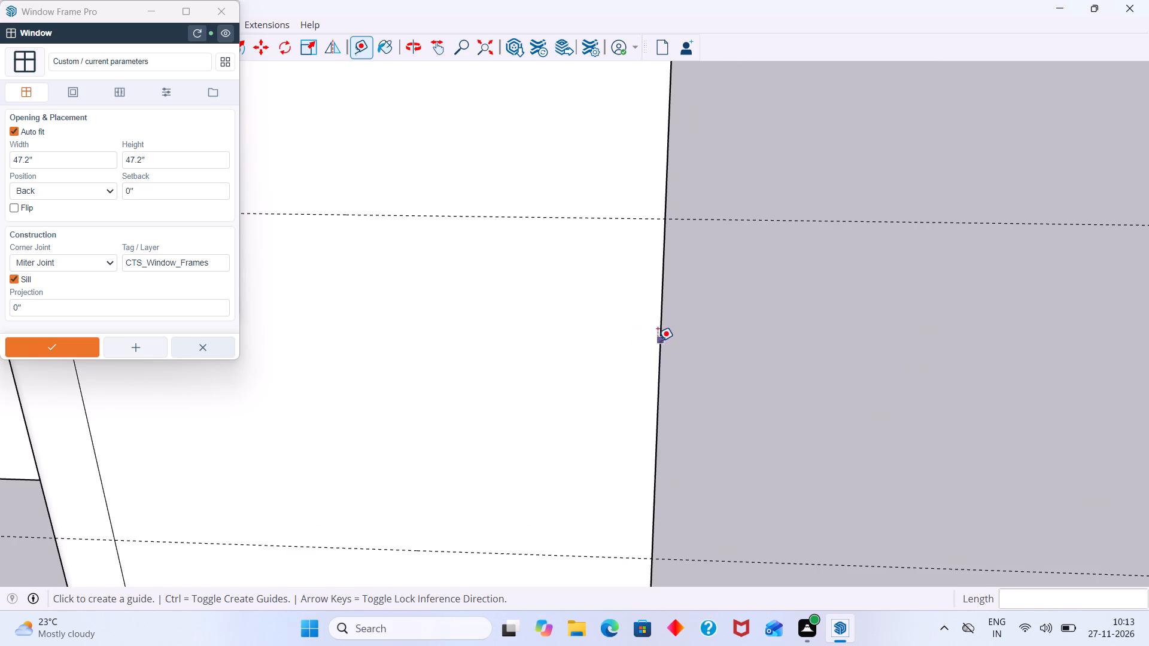
click(659, 340)
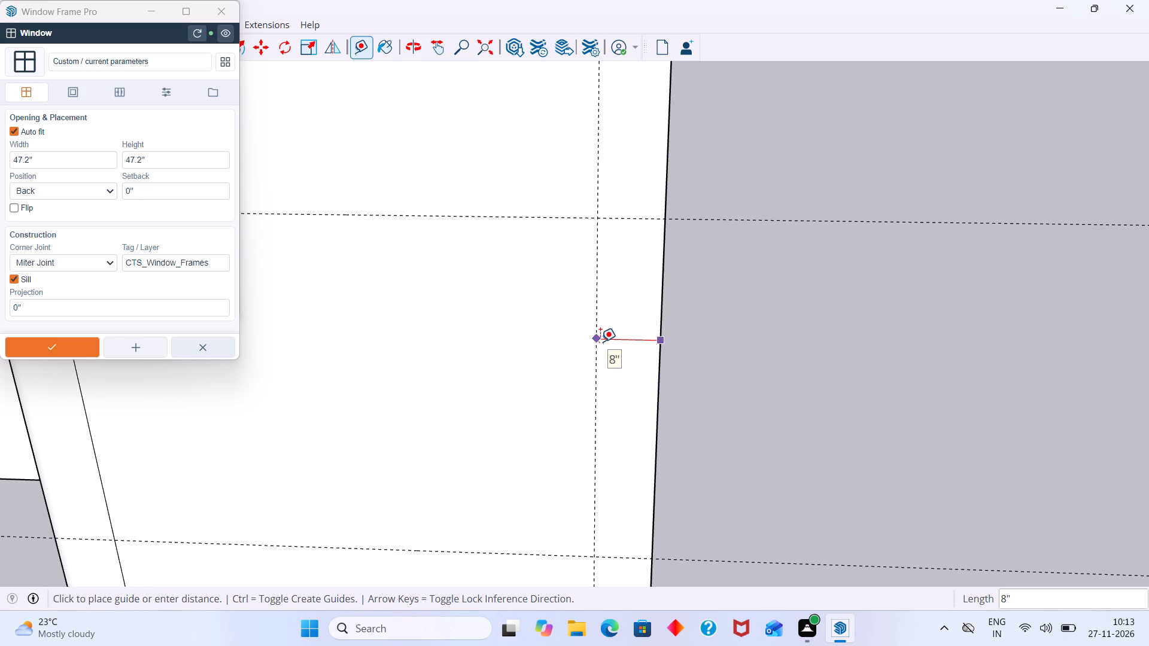
scroll(588, 348, down, 3)
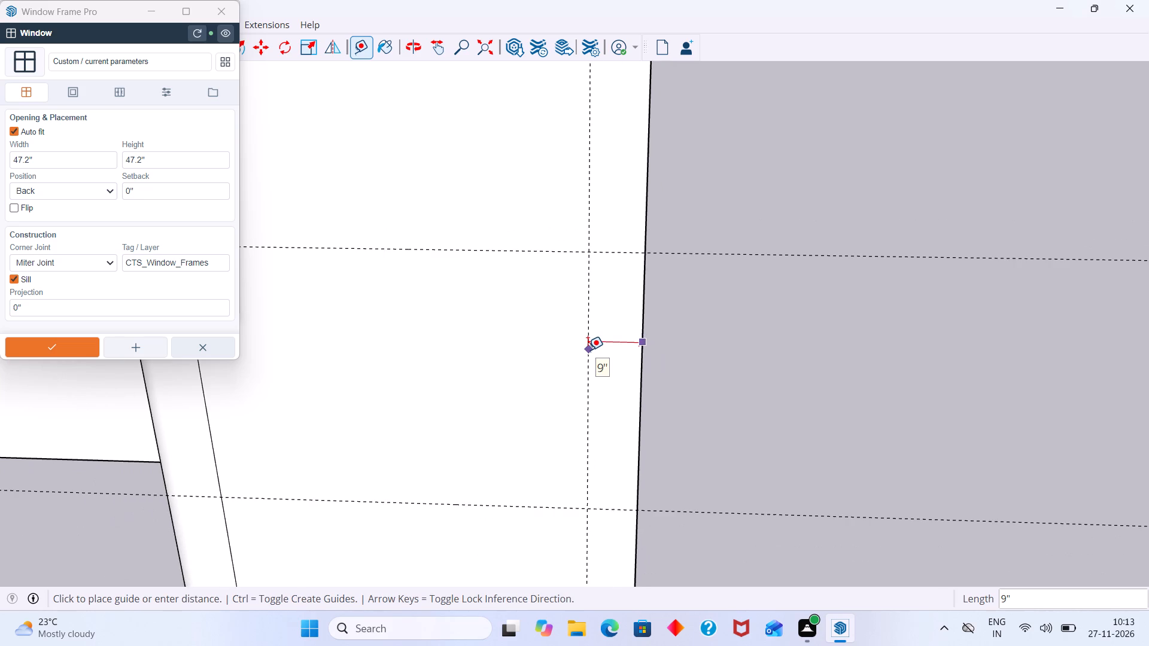
scroll(588, 350, down, 2)
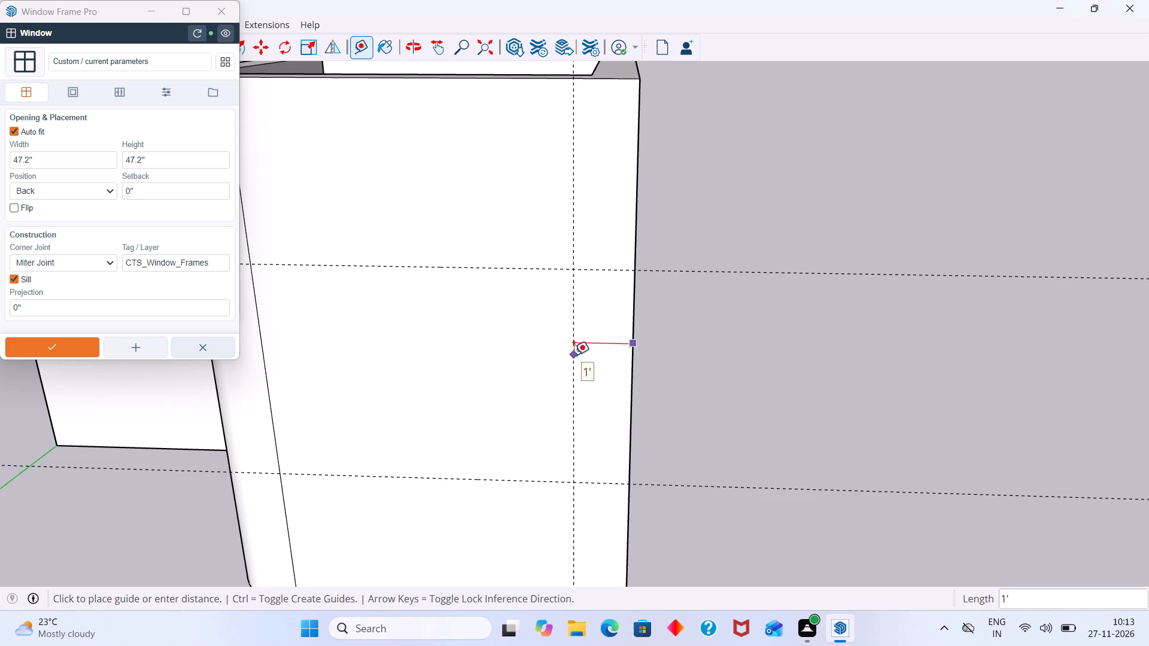
text(1')
key(Return)
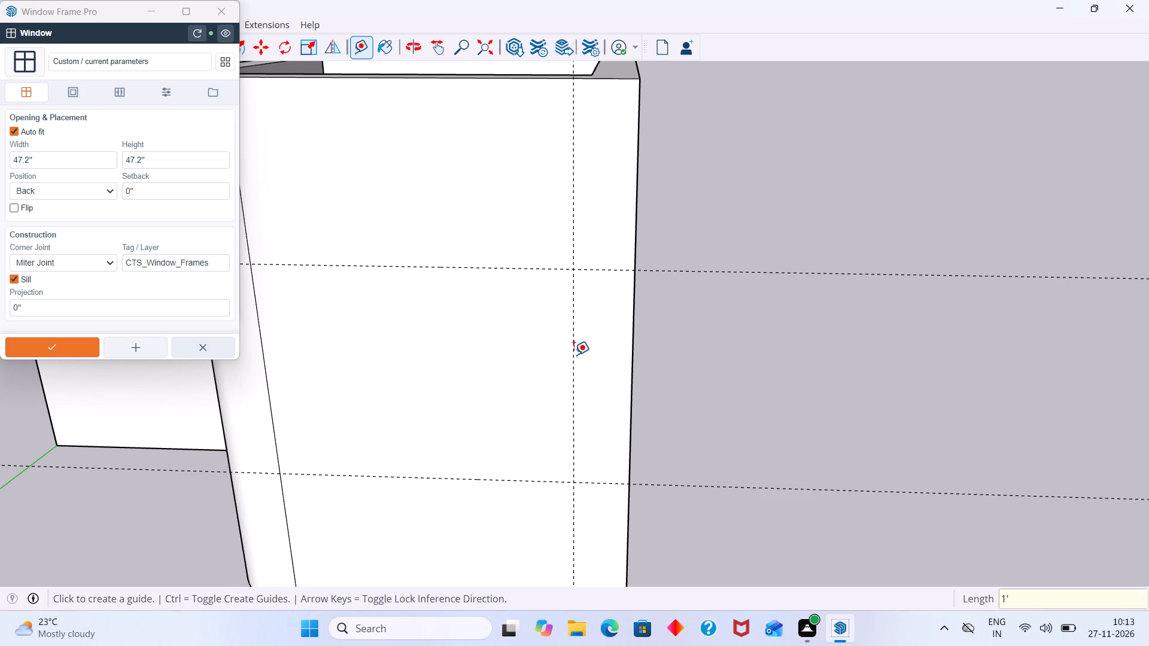
key(space)
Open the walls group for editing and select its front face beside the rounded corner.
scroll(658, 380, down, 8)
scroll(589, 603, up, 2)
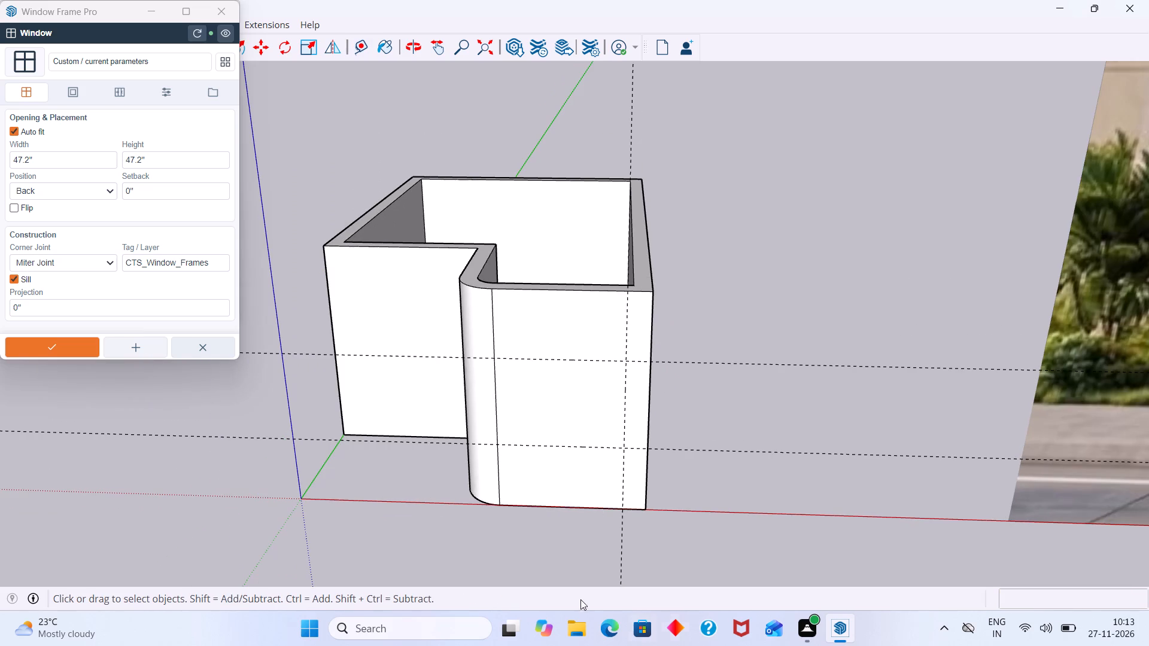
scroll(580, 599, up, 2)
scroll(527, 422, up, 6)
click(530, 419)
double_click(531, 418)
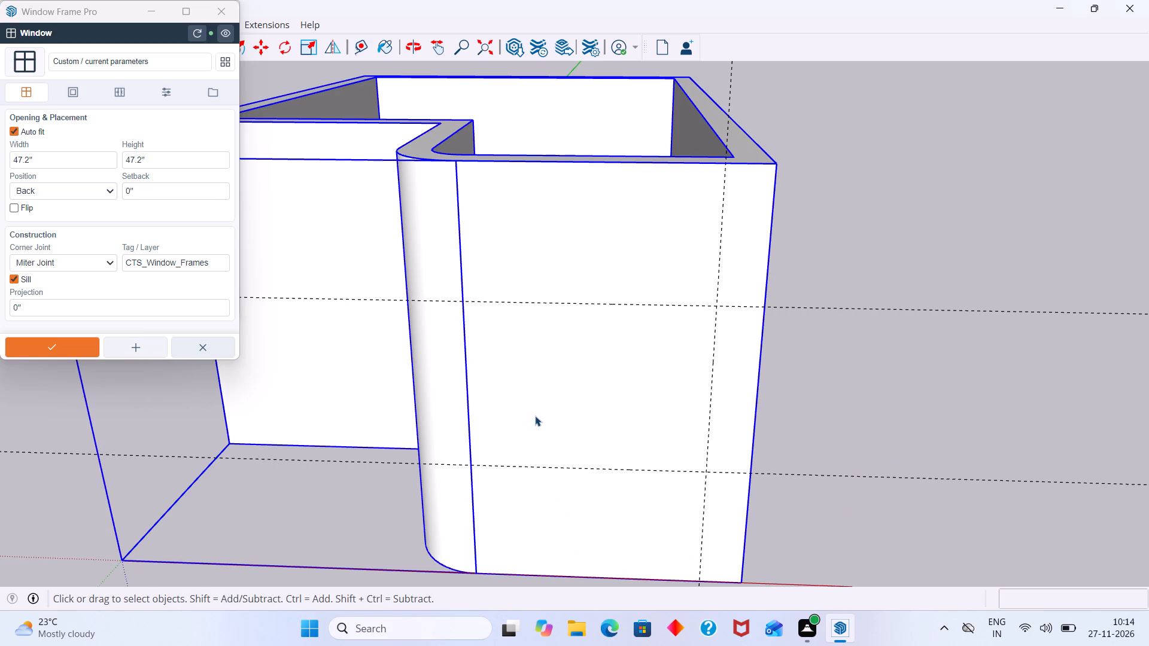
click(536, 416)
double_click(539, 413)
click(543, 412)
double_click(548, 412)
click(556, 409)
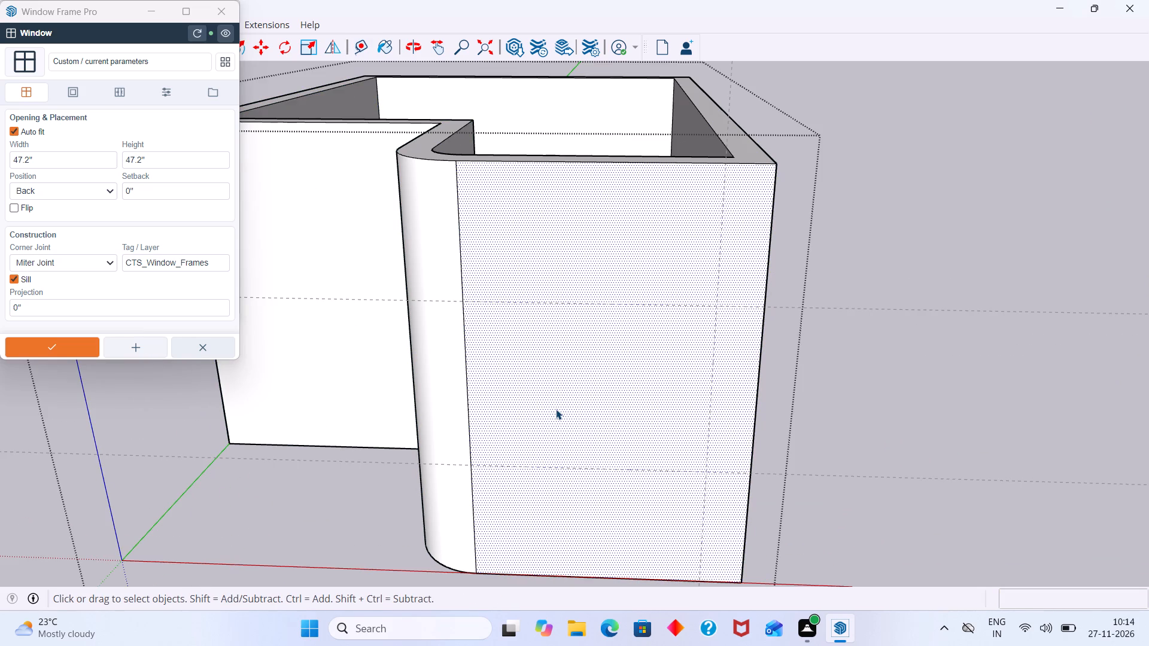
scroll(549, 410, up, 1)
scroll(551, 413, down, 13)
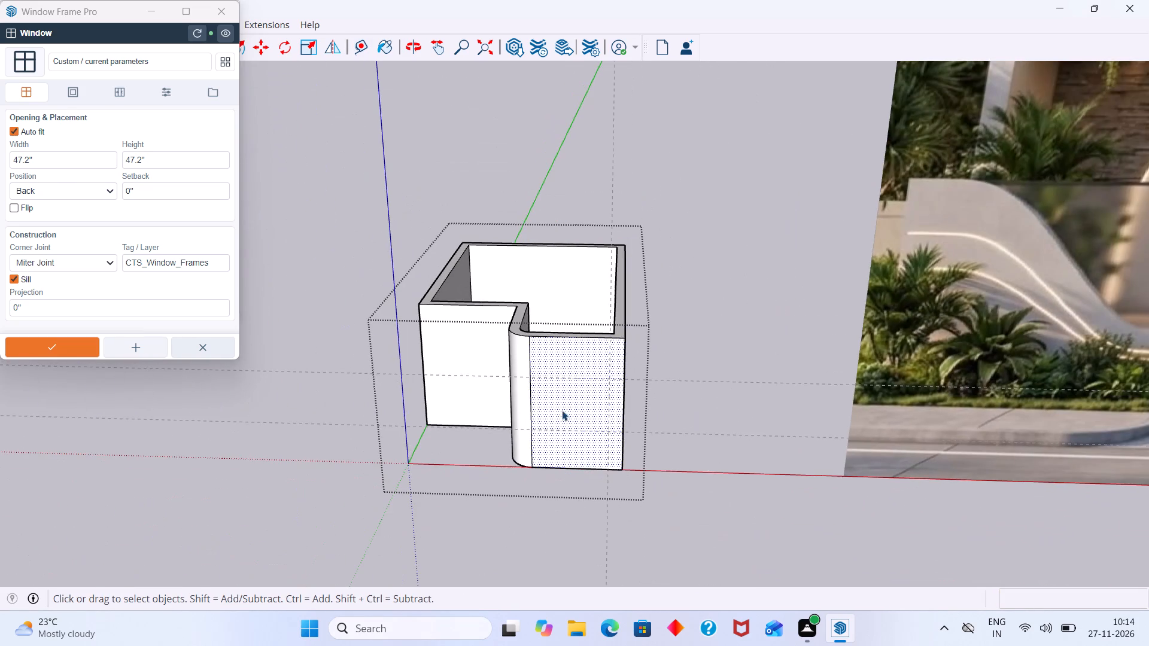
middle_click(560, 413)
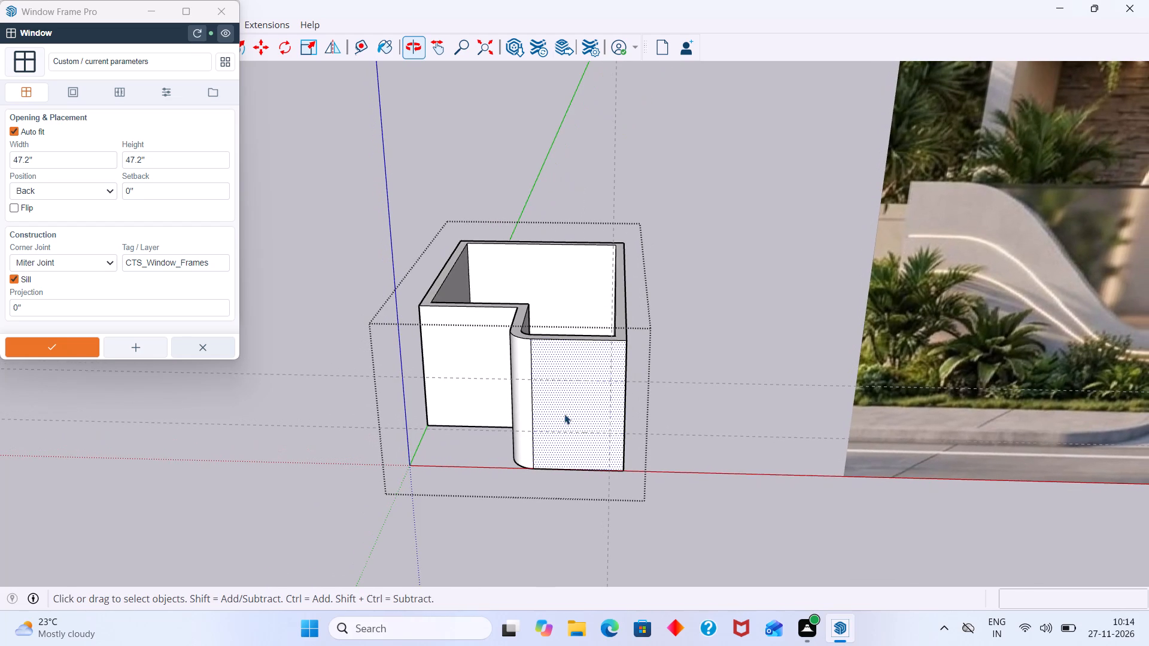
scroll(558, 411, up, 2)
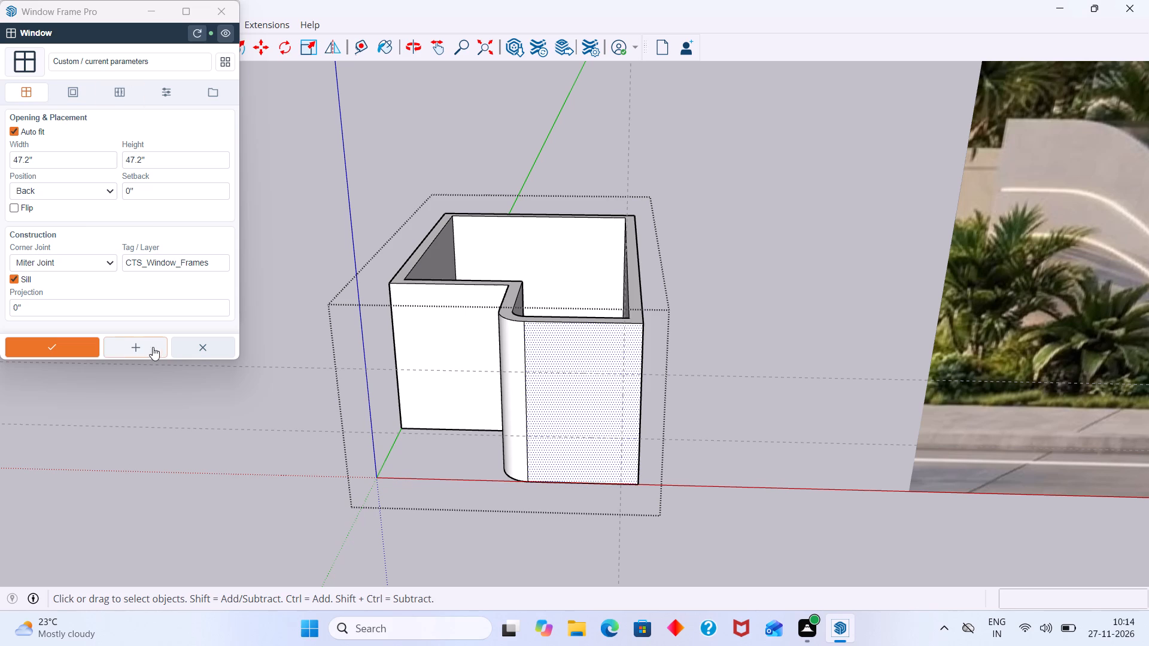
Cancel the open window frame settings.
click(199, 350)
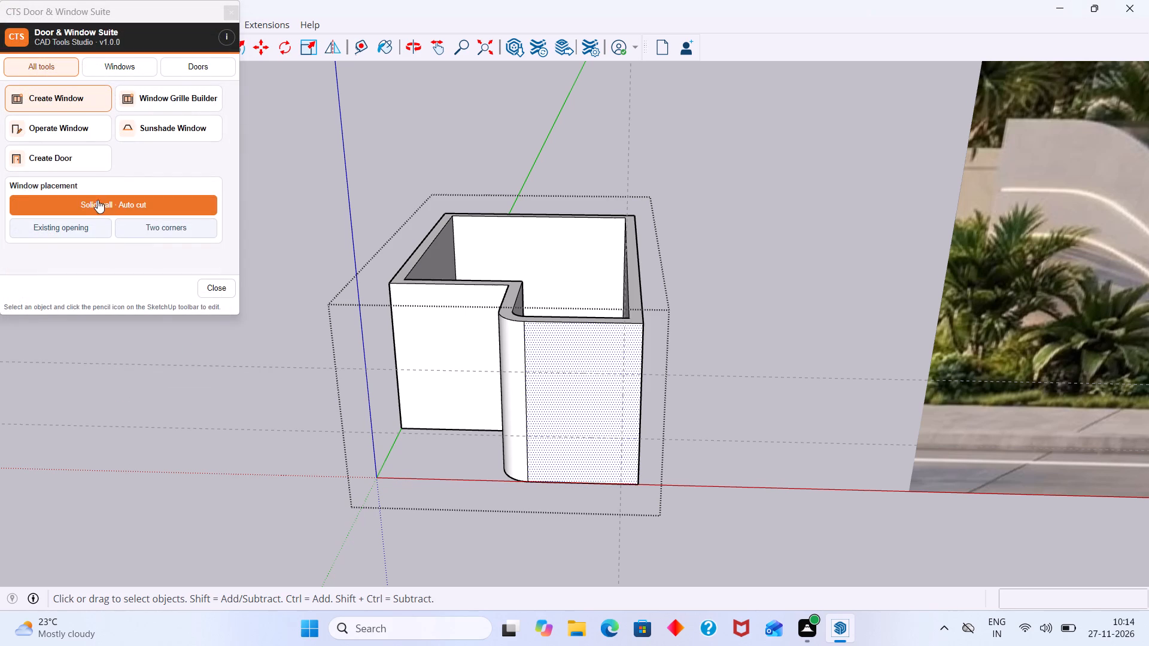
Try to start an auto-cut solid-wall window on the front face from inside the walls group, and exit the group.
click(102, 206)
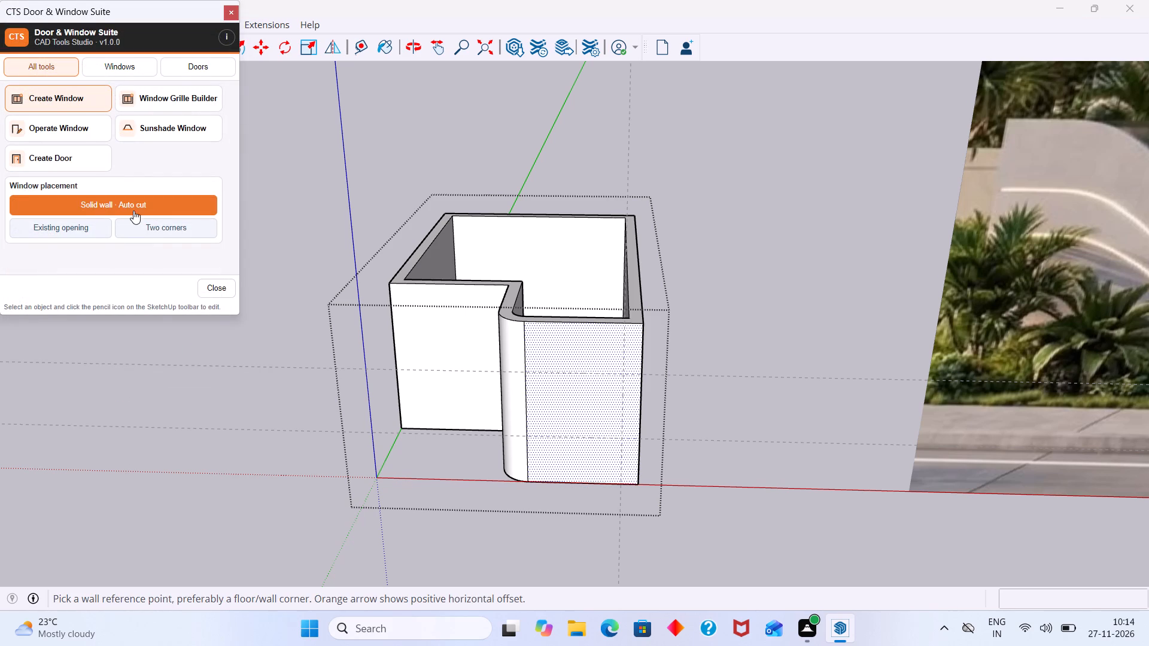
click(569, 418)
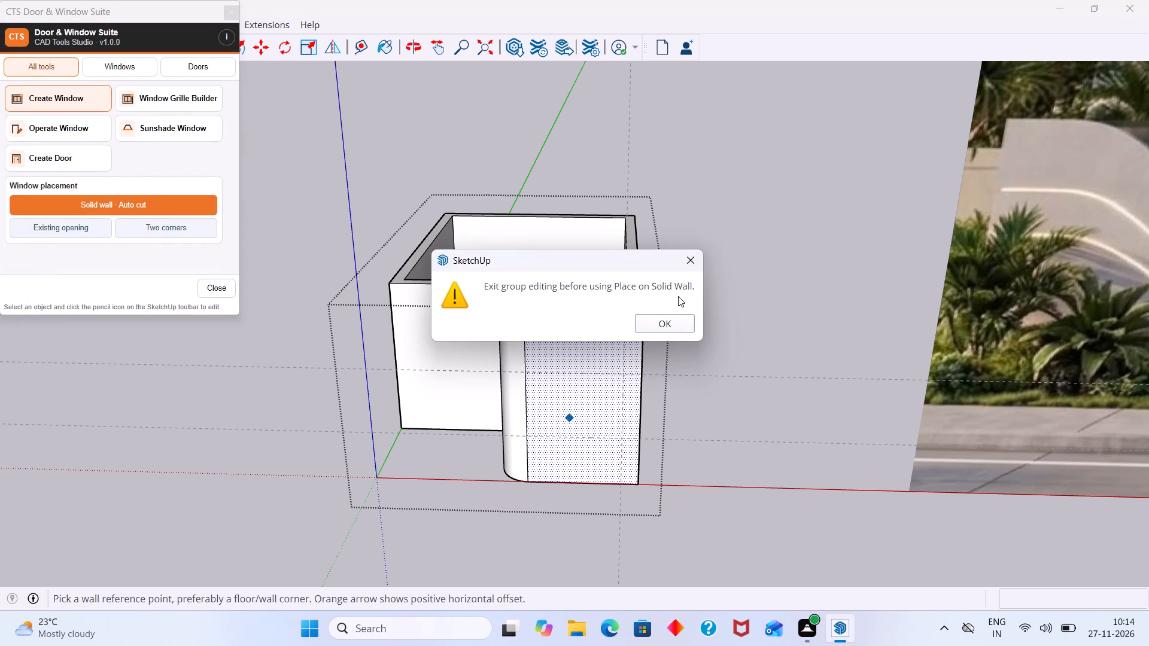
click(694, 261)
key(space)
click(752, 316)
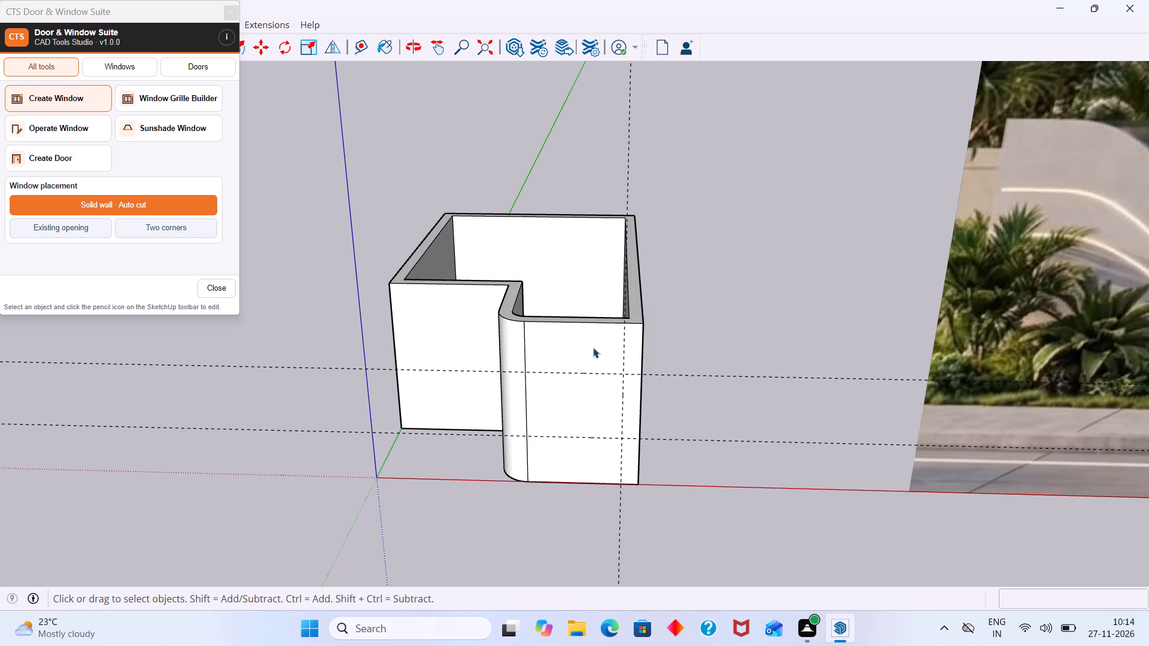
Explode the walls group and clear the selection.
click(591, 346)
right_click(583, 346)
click(644, 107)
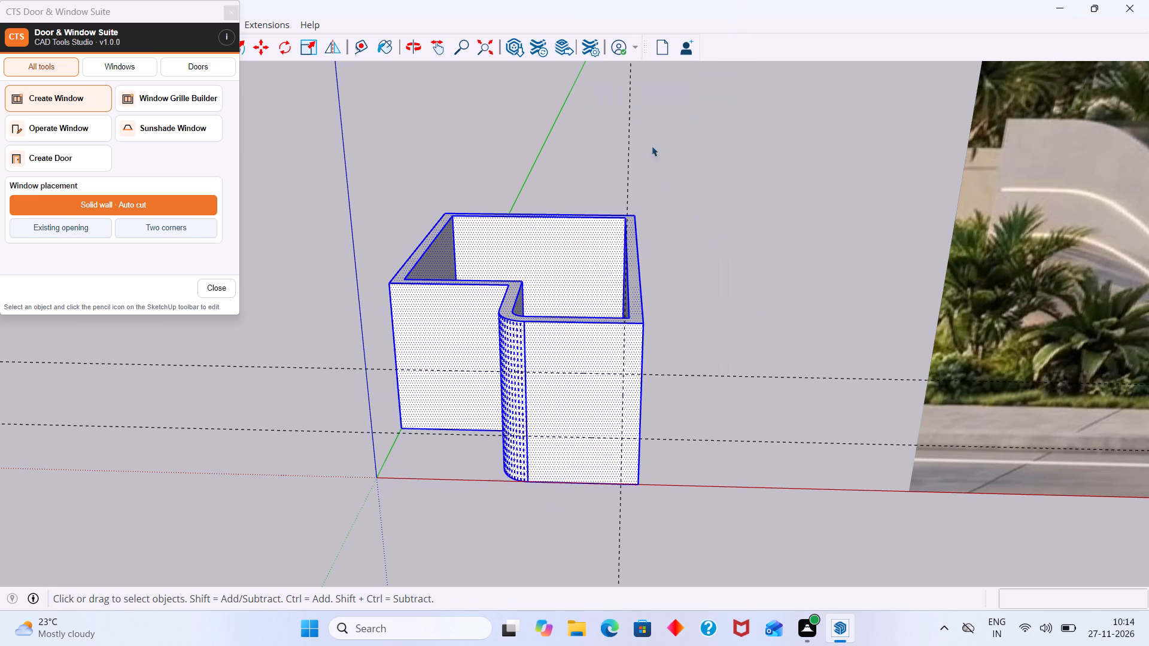
click(748, 275)
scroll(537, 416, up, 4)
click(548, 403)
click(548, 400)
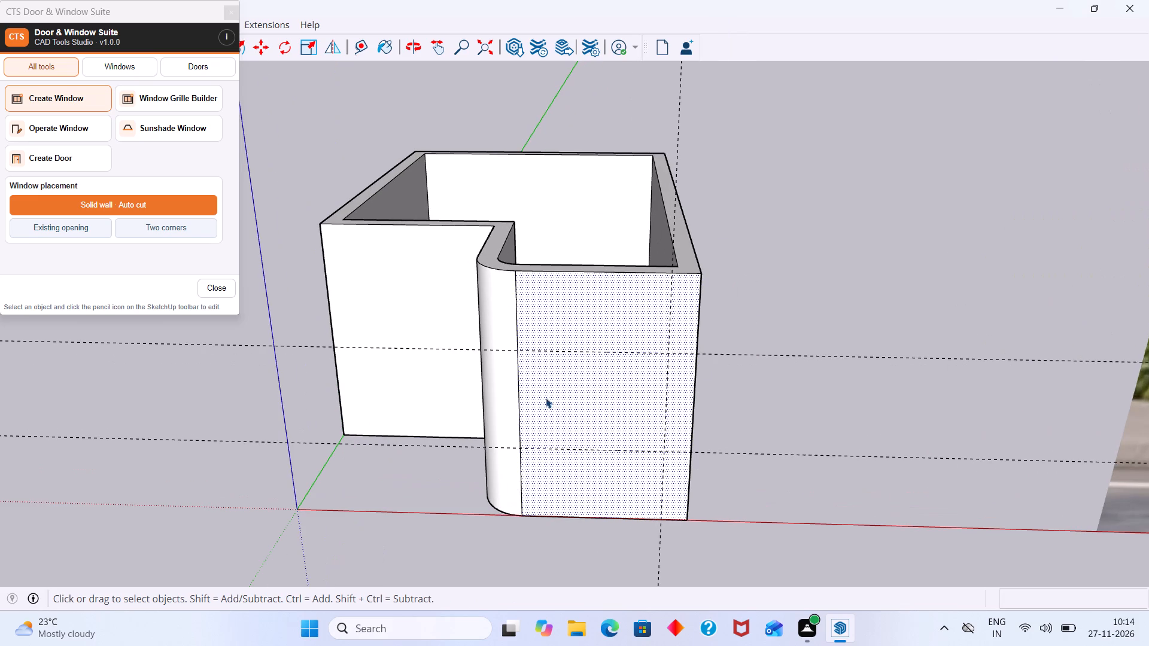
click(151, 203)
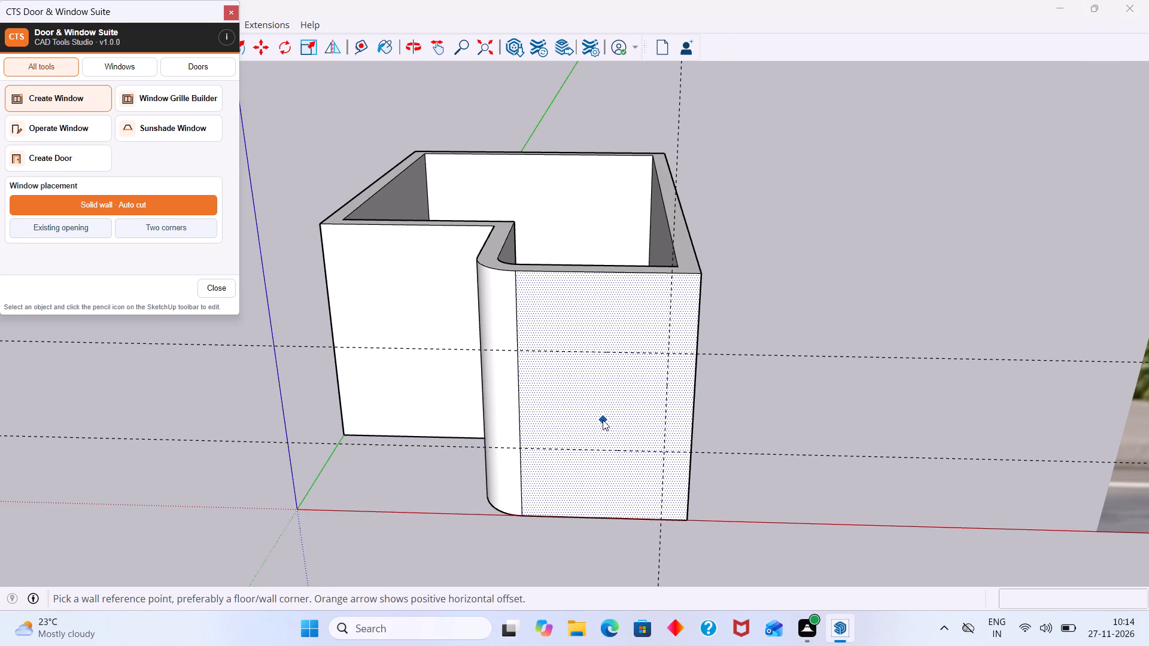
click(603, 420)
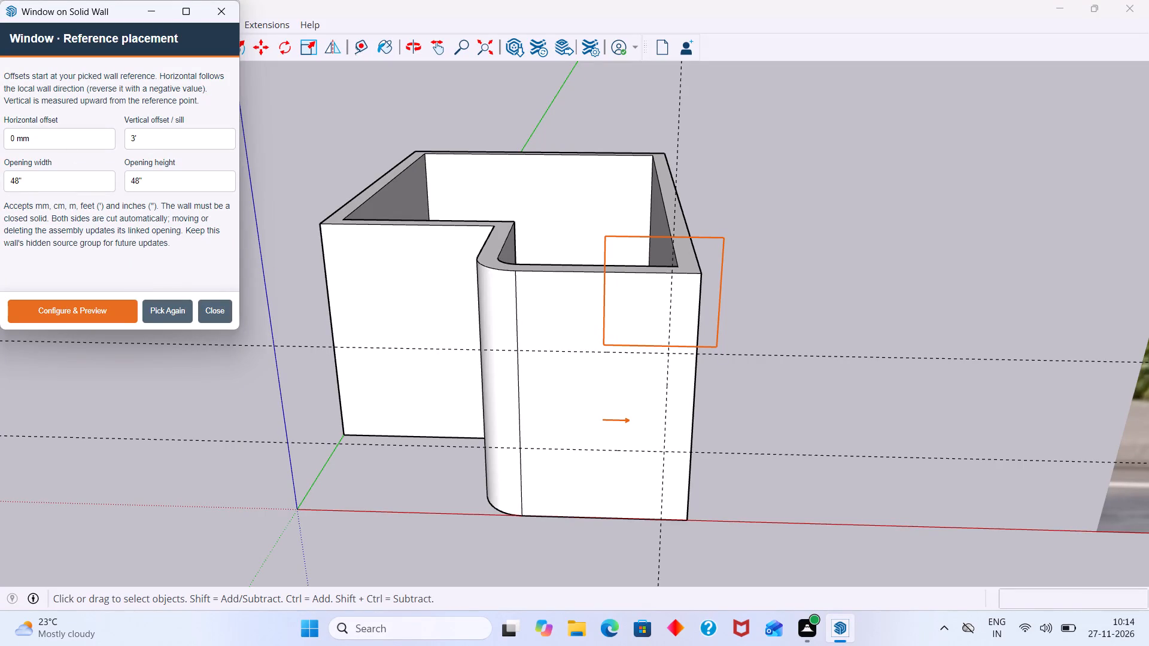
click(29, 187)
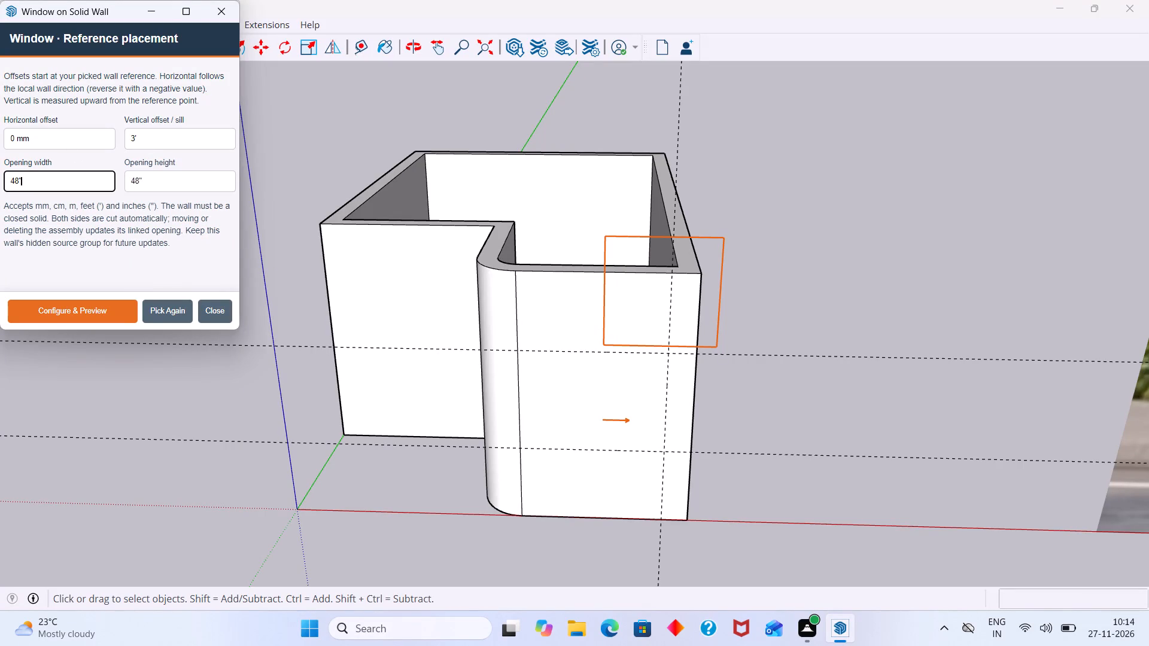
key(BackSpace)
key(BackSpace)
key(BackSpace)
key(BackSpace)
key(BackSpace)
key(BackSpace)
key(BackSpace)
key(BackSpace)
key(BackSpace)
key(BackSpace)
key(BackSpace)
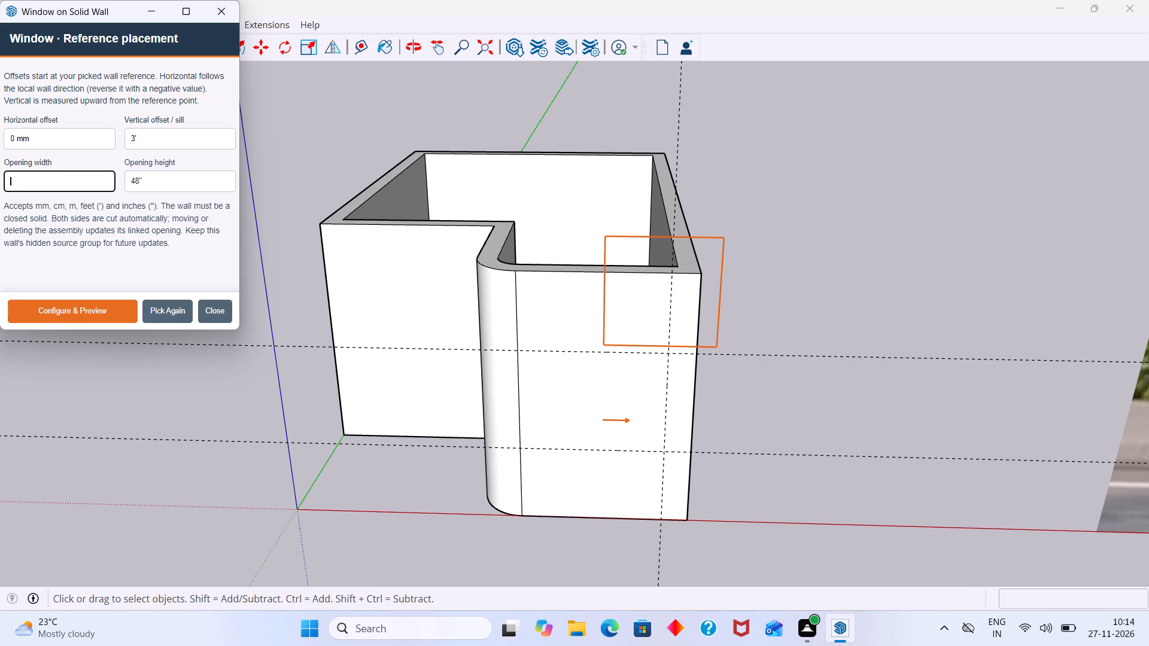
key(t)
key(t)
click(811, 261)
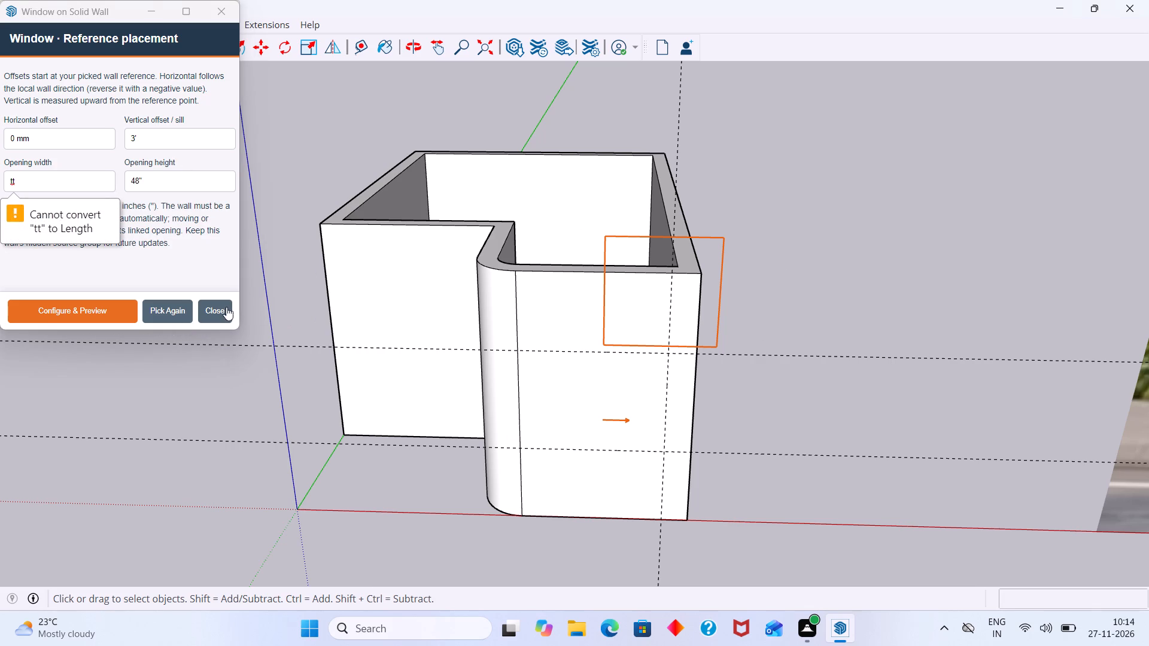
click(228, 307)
Measure the distance on the front face from the rounded corner's edge to the vertical guide.
key(t)
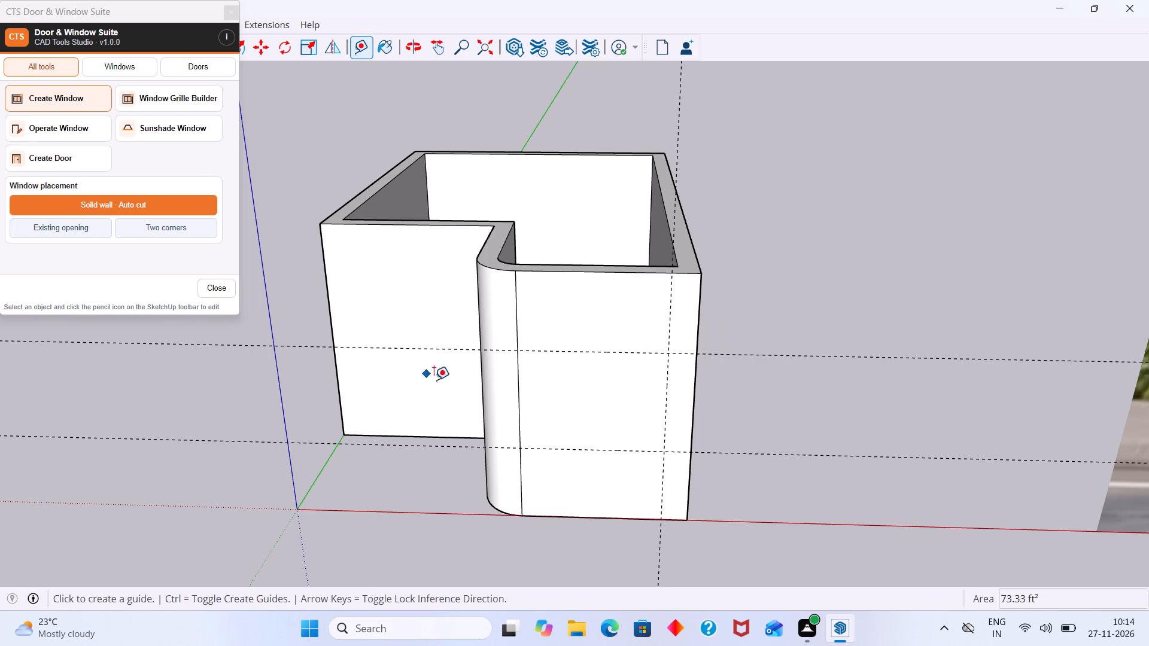
click(521, 417)
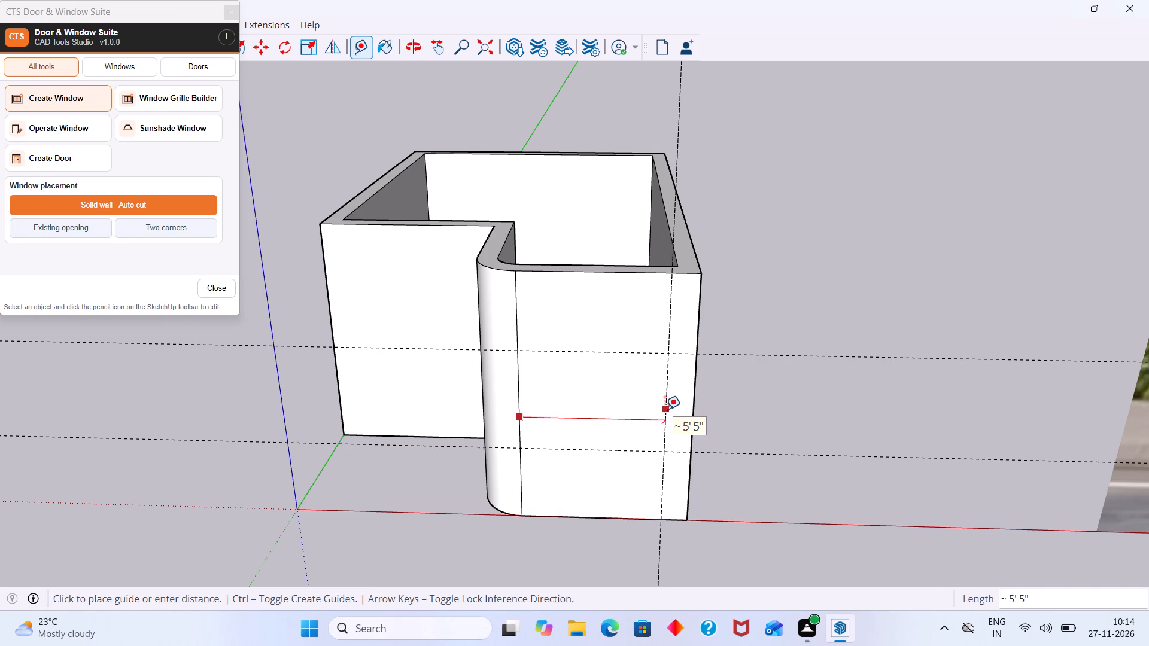
key(Escape)
key(space)
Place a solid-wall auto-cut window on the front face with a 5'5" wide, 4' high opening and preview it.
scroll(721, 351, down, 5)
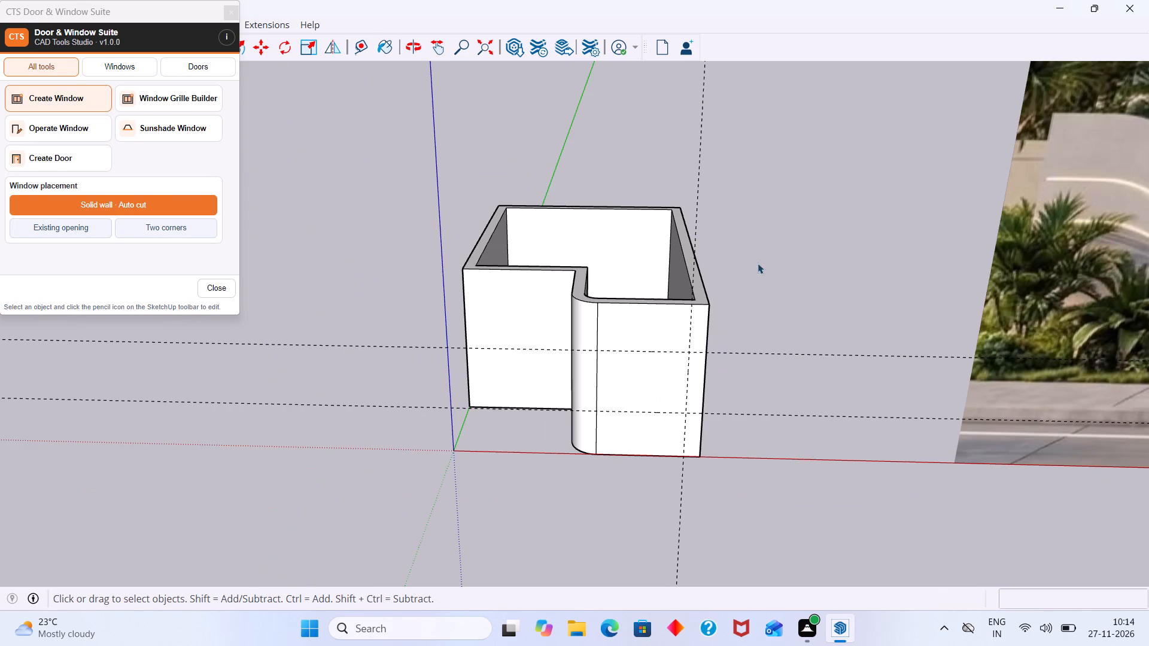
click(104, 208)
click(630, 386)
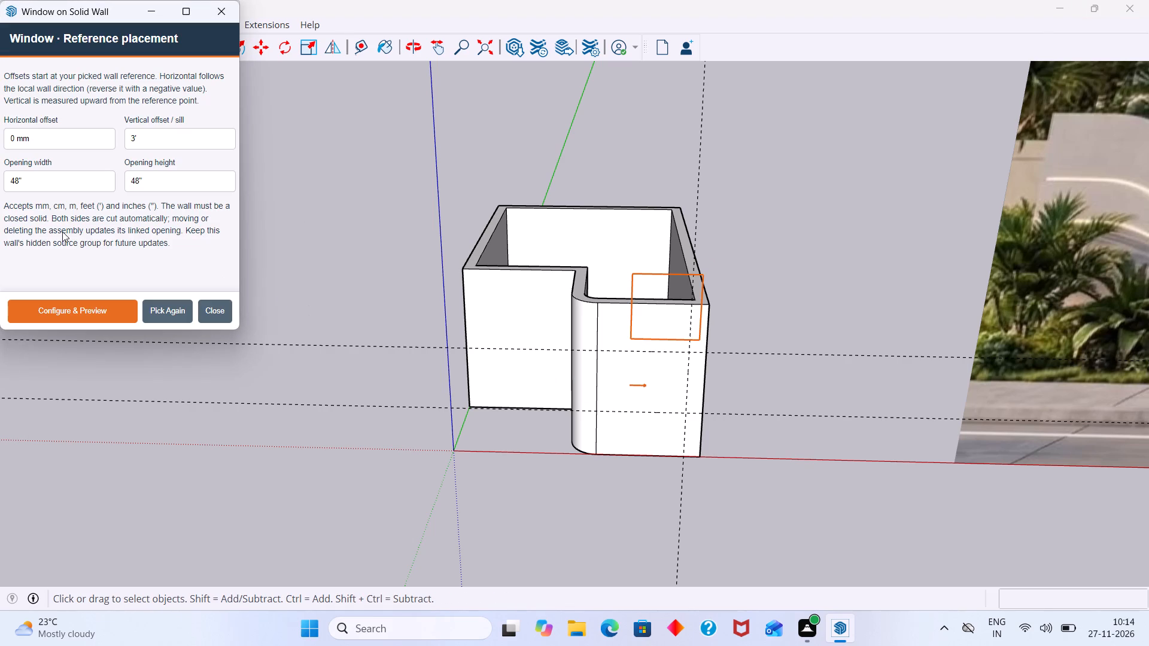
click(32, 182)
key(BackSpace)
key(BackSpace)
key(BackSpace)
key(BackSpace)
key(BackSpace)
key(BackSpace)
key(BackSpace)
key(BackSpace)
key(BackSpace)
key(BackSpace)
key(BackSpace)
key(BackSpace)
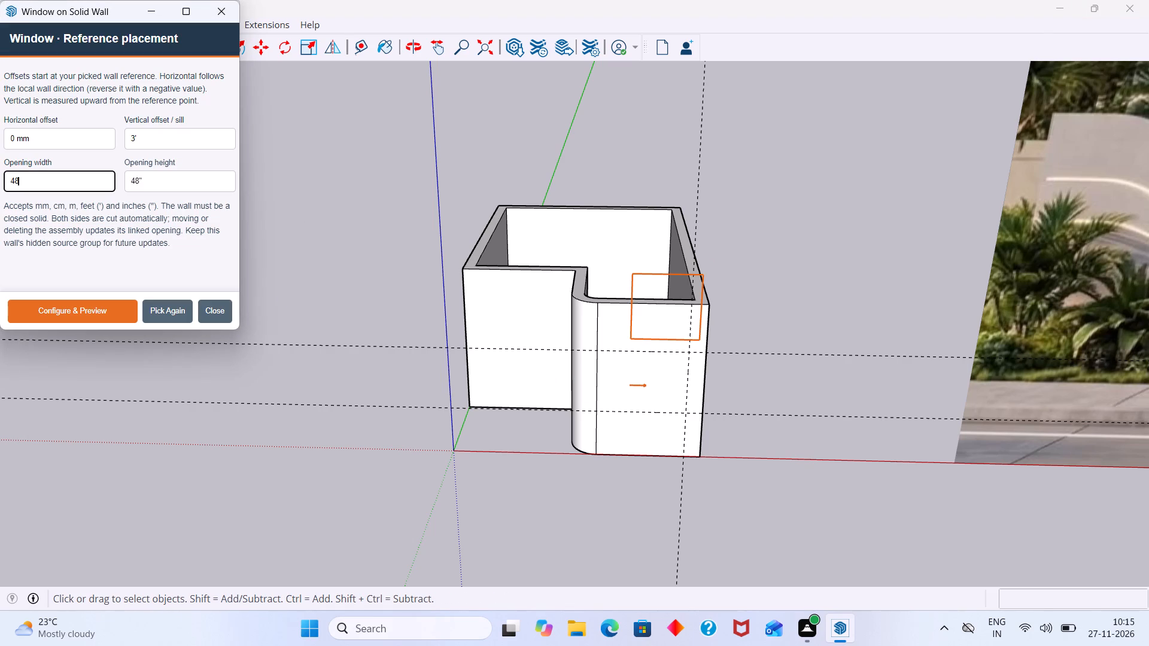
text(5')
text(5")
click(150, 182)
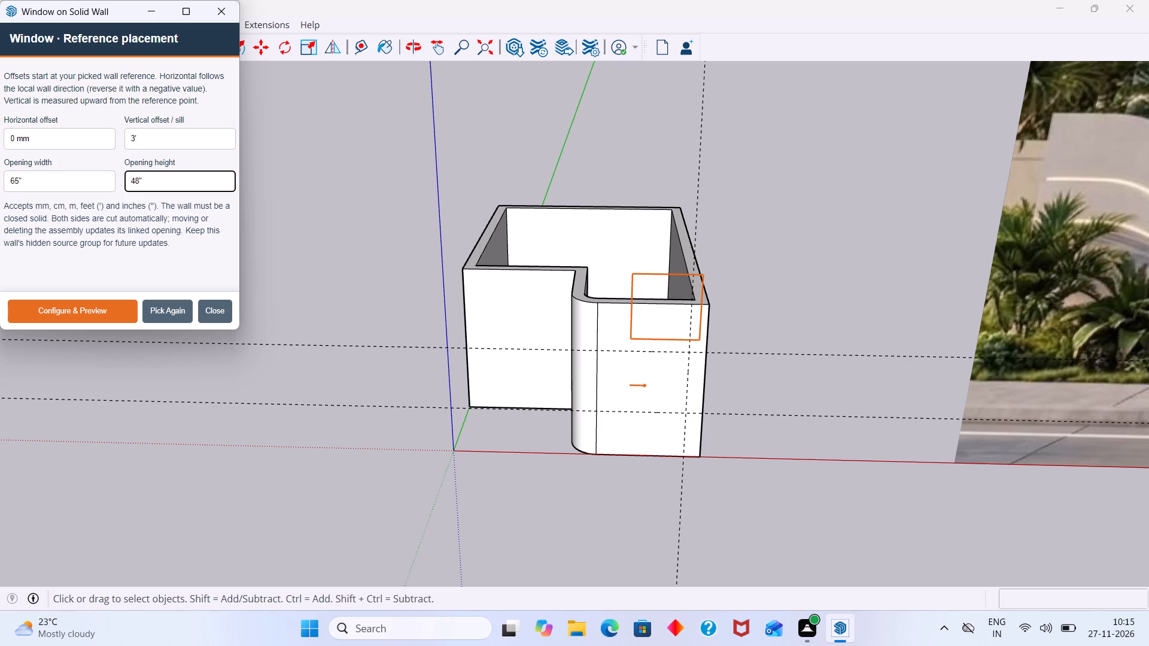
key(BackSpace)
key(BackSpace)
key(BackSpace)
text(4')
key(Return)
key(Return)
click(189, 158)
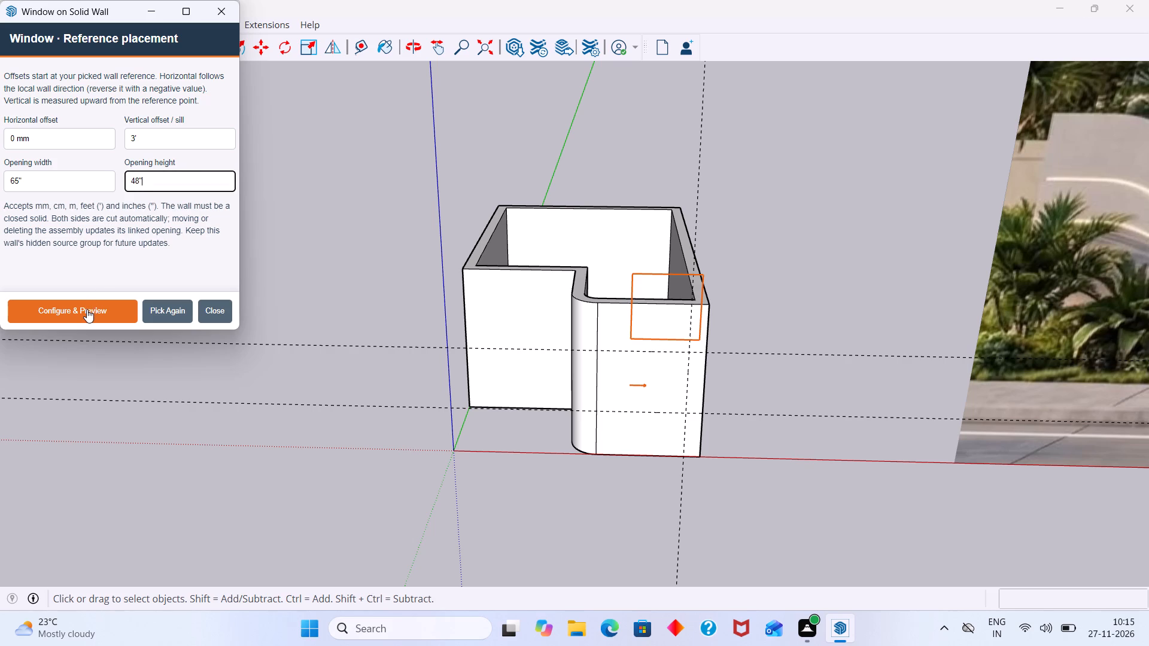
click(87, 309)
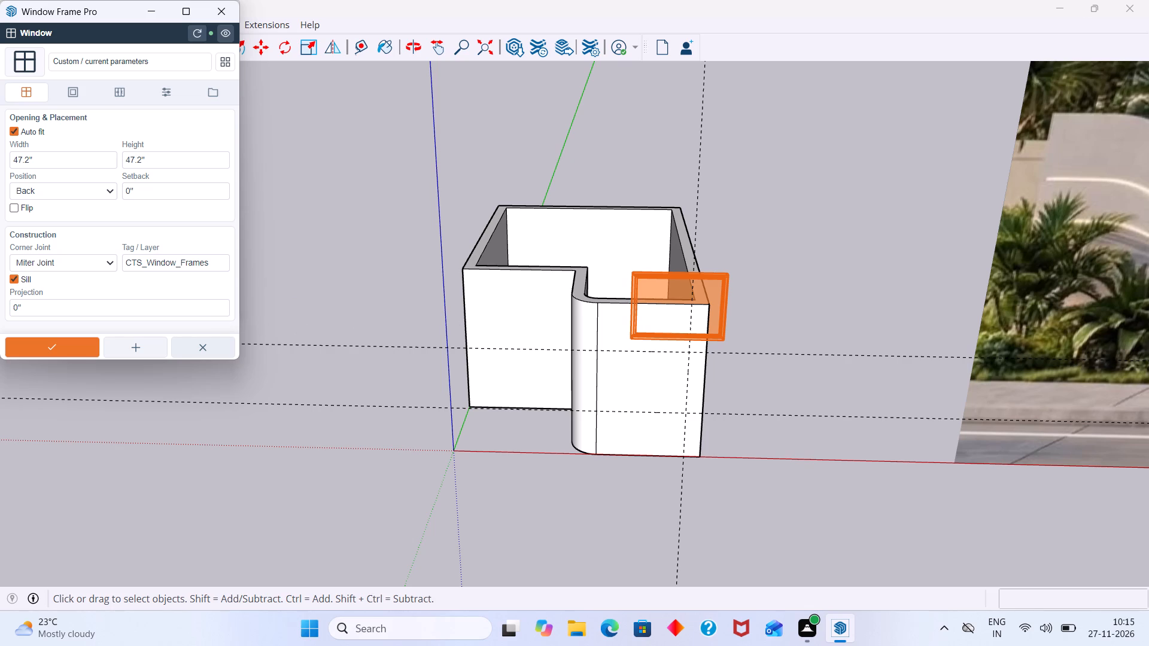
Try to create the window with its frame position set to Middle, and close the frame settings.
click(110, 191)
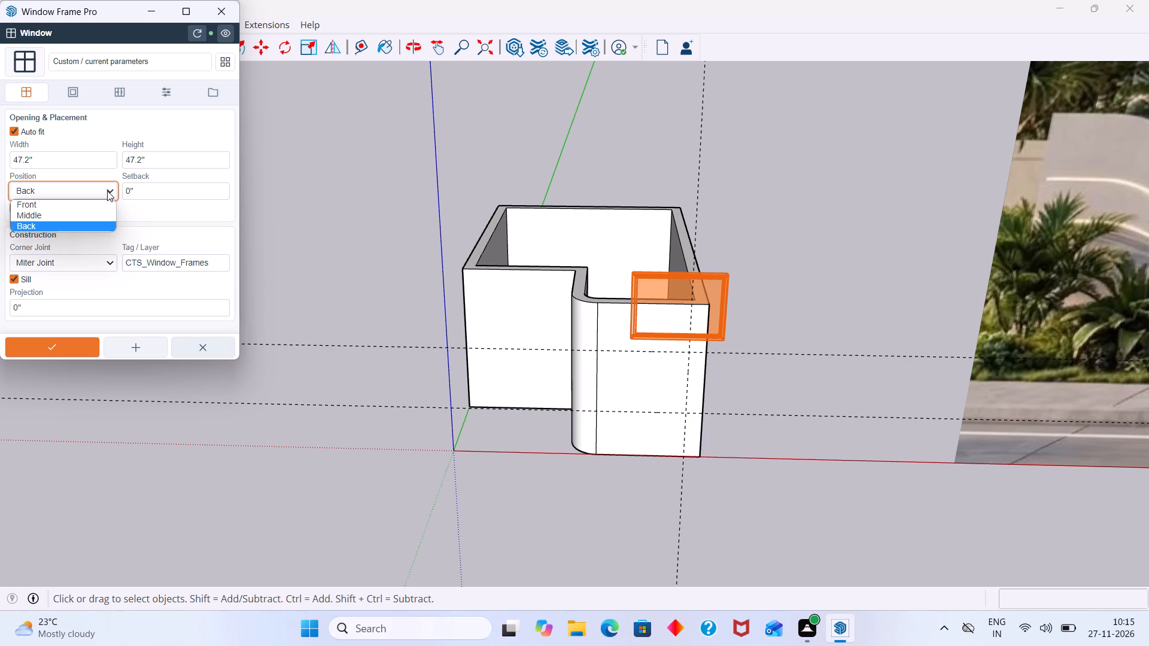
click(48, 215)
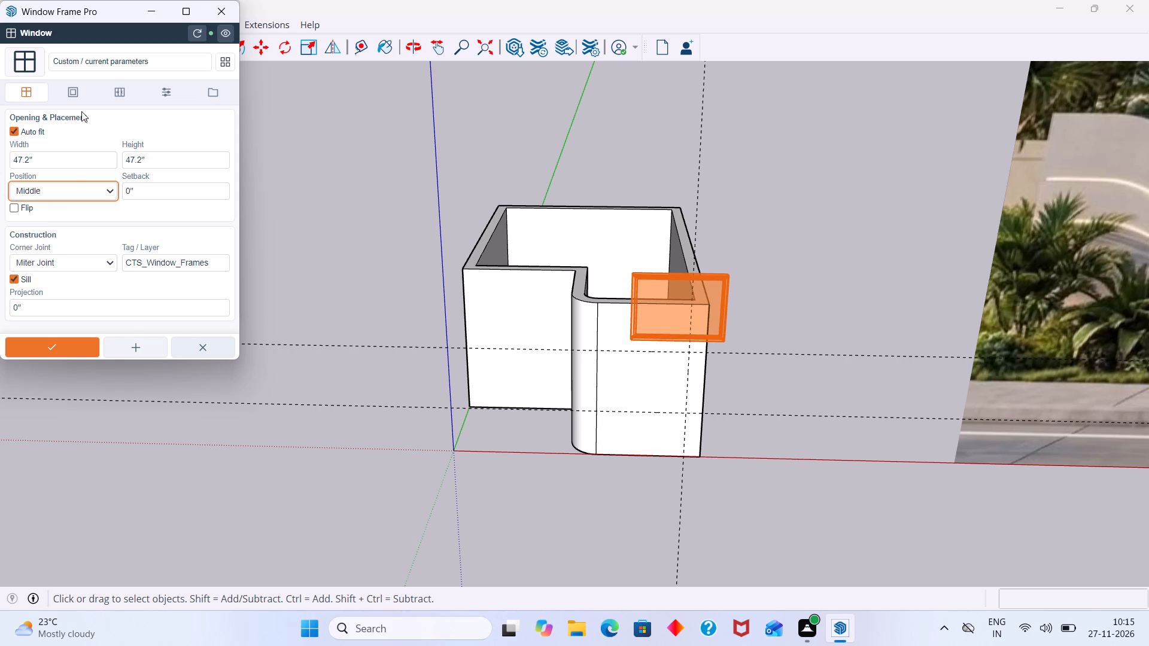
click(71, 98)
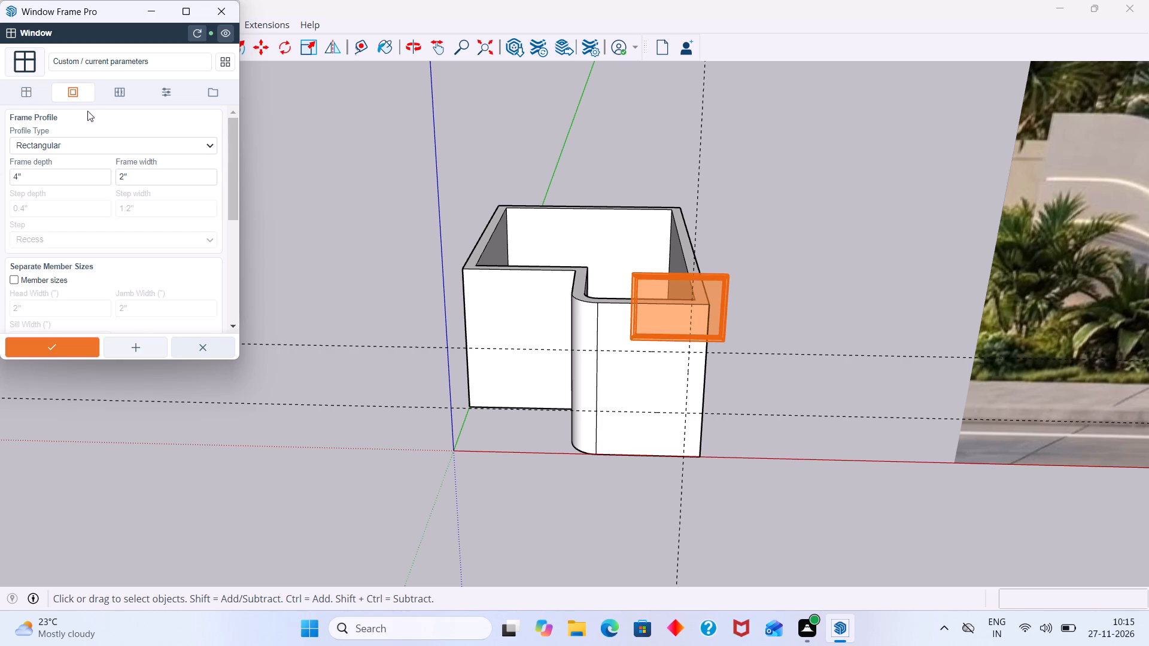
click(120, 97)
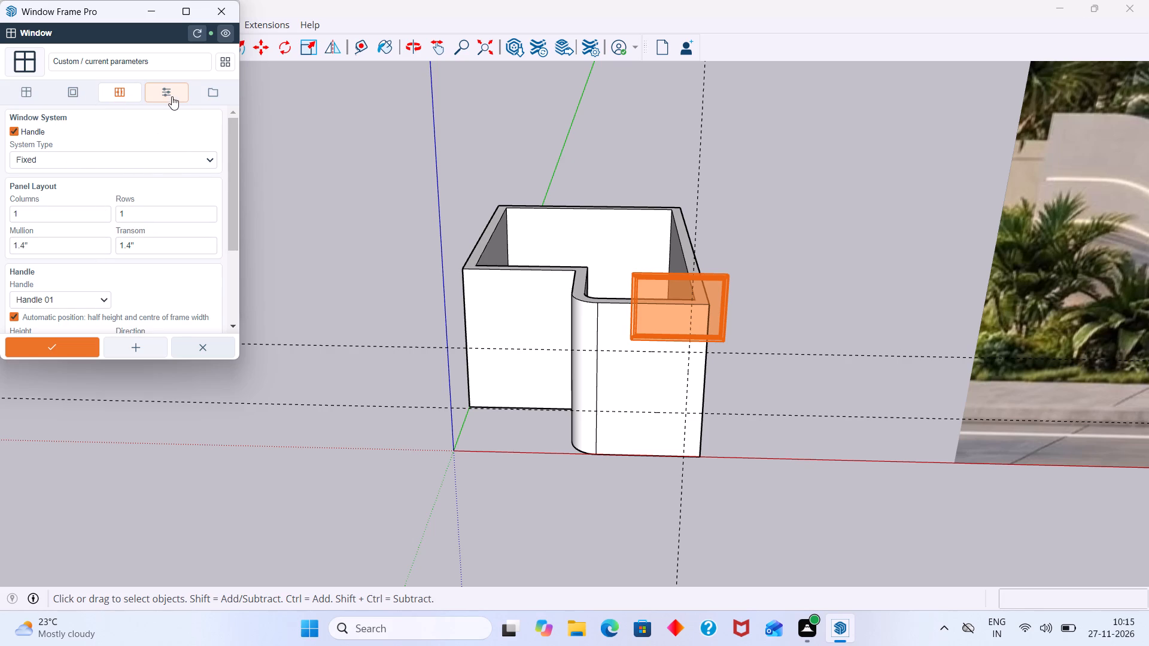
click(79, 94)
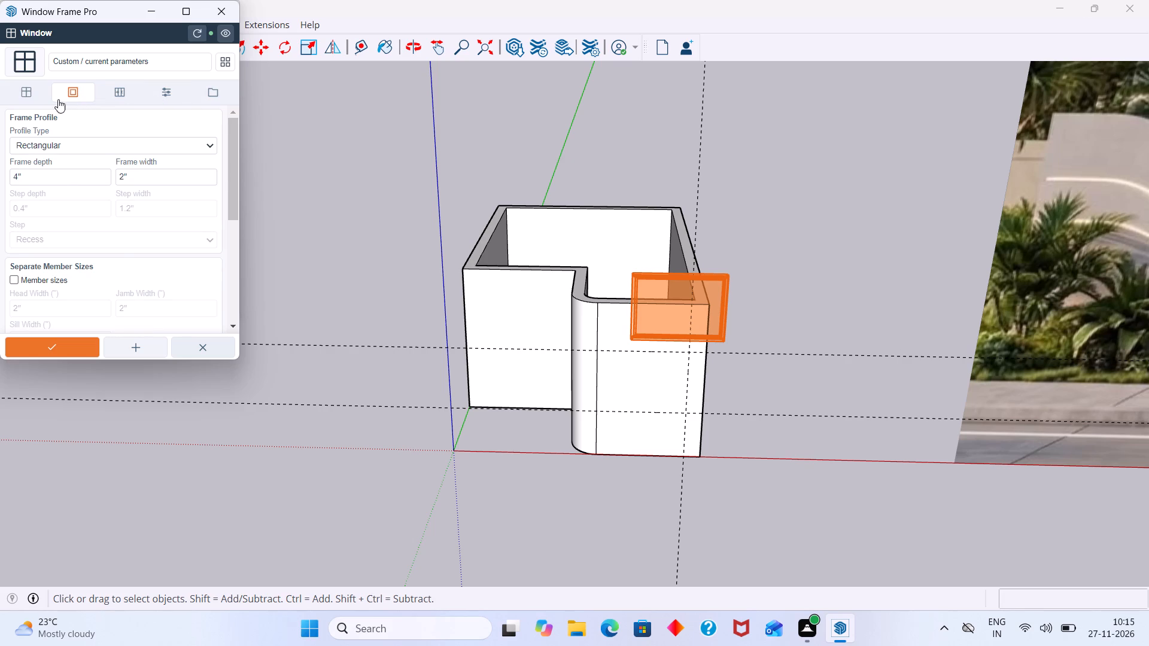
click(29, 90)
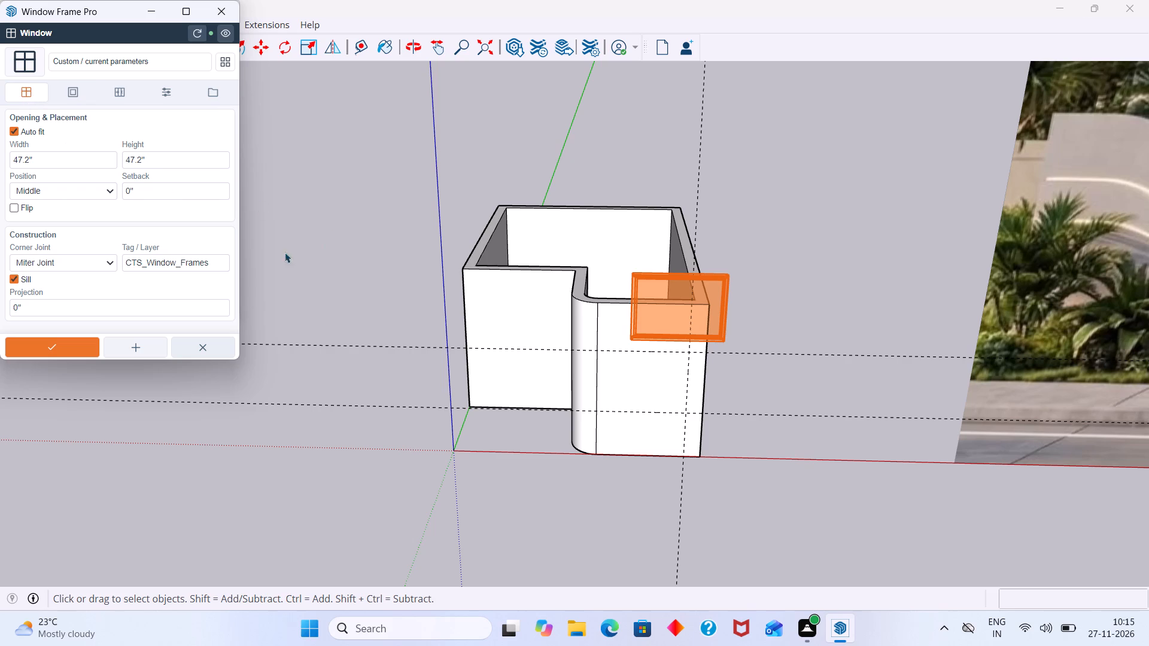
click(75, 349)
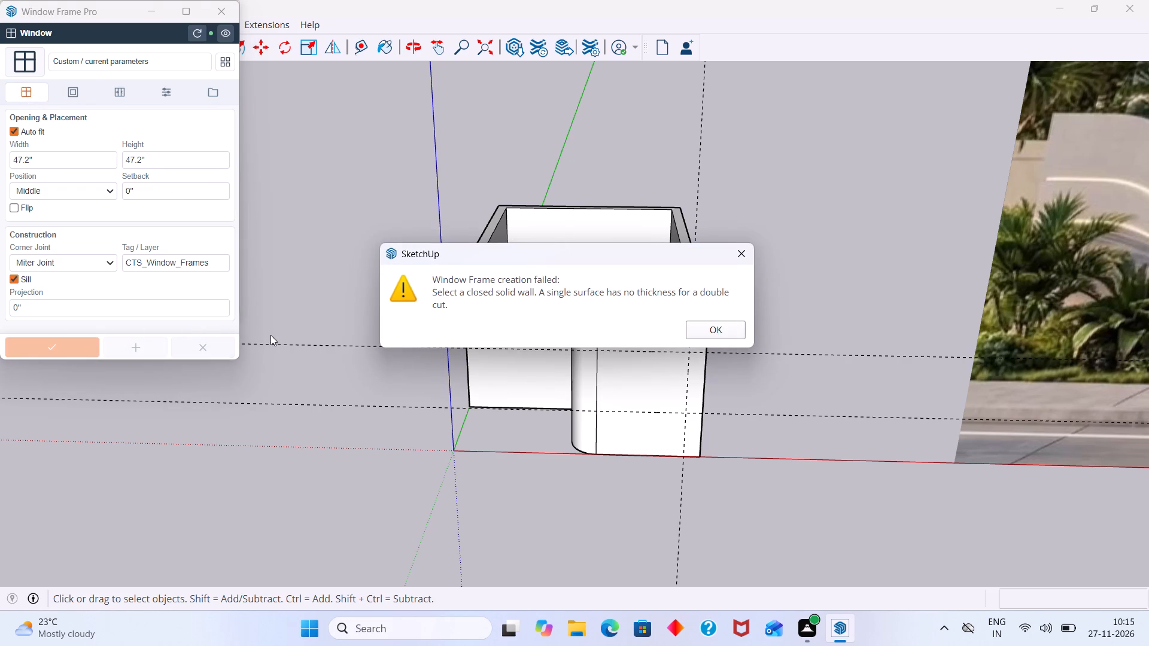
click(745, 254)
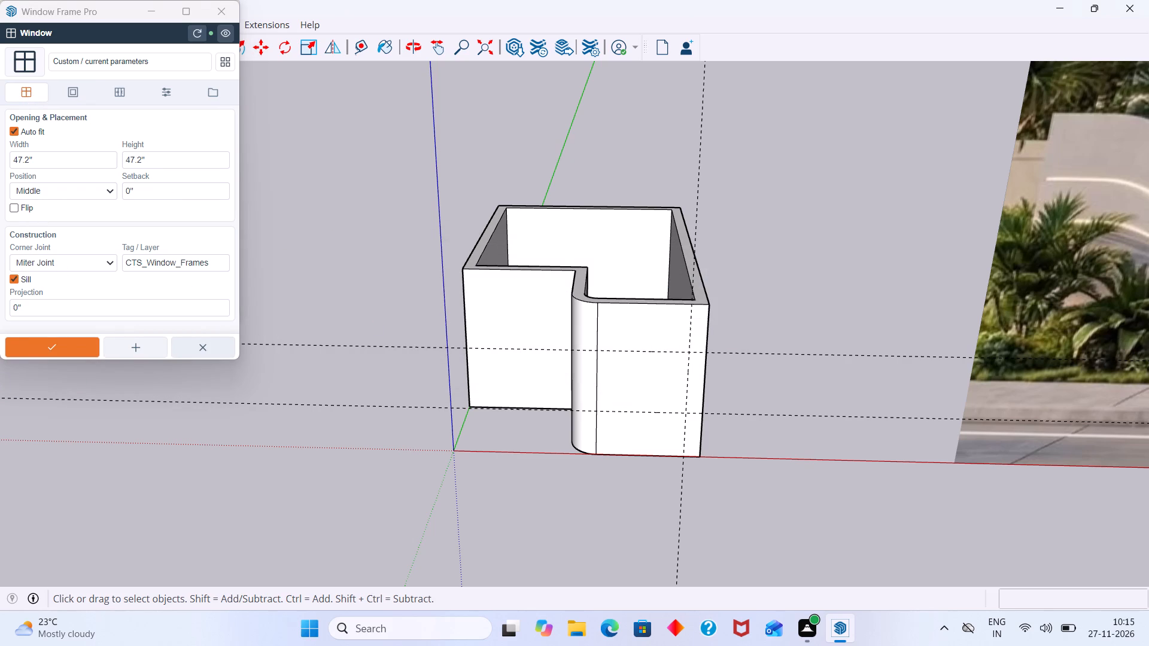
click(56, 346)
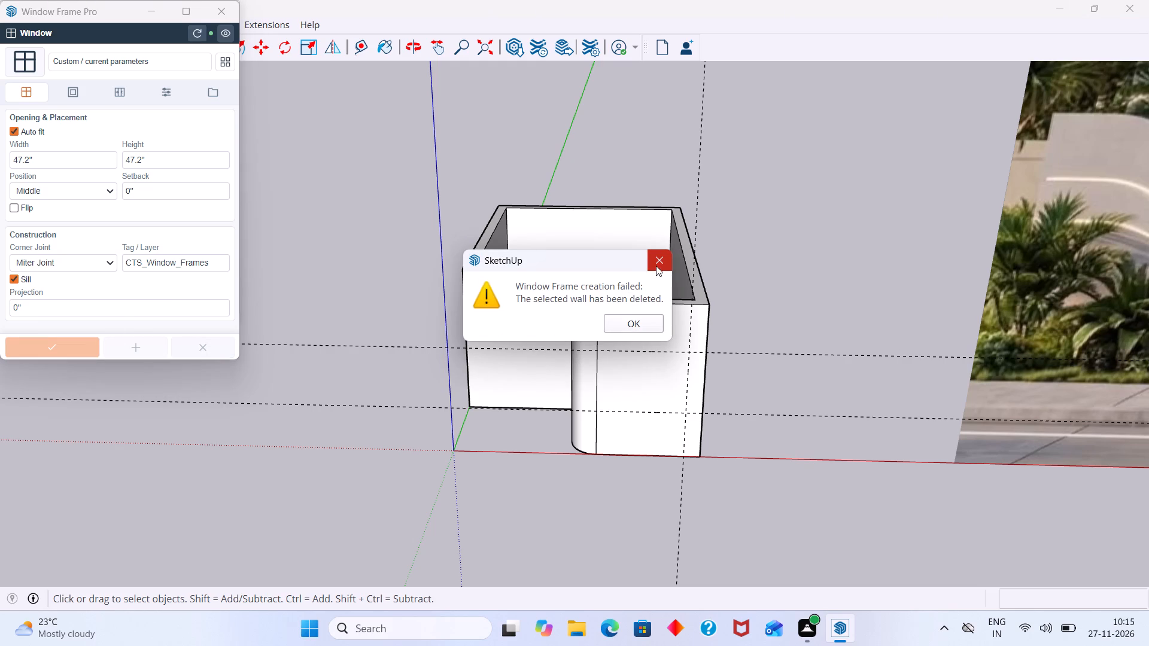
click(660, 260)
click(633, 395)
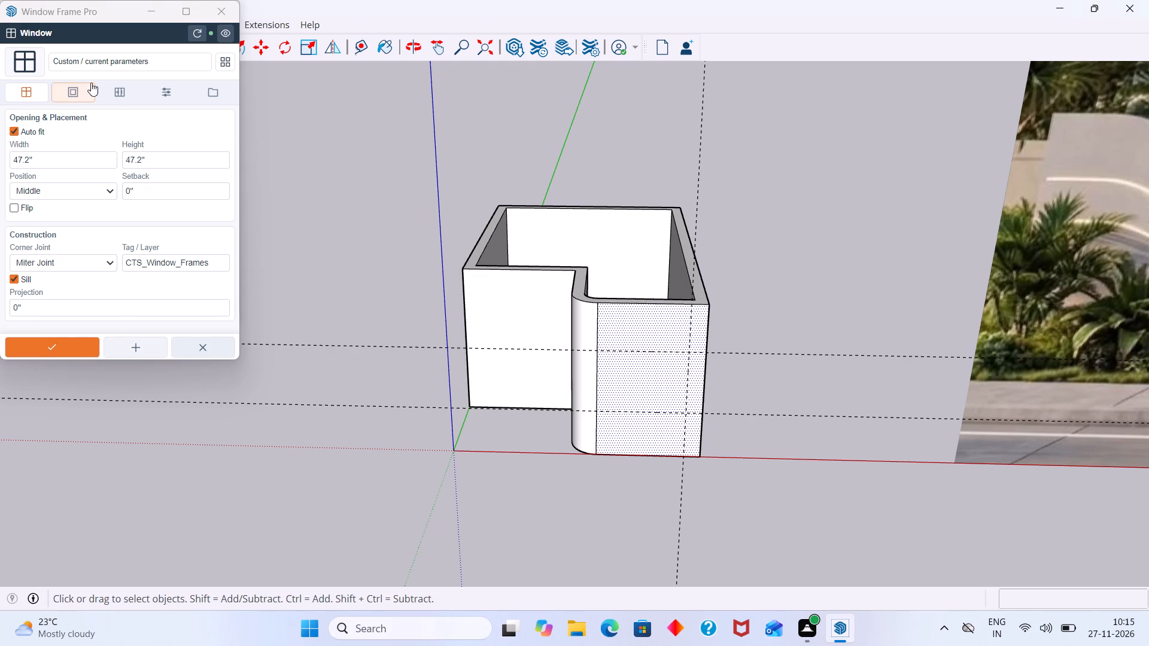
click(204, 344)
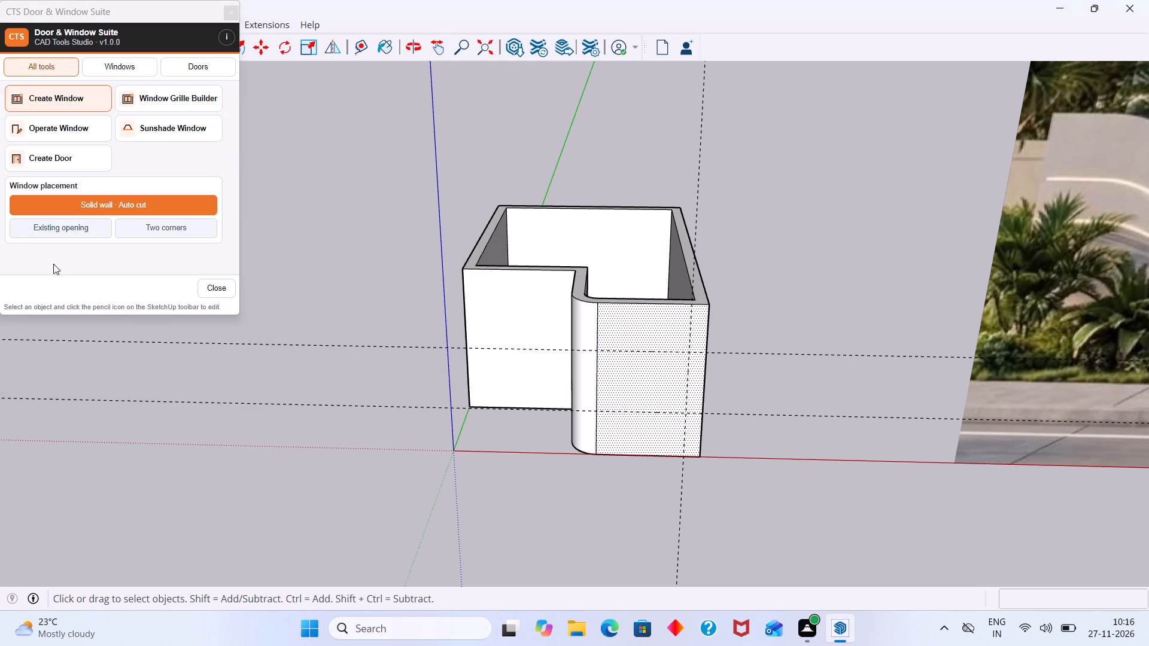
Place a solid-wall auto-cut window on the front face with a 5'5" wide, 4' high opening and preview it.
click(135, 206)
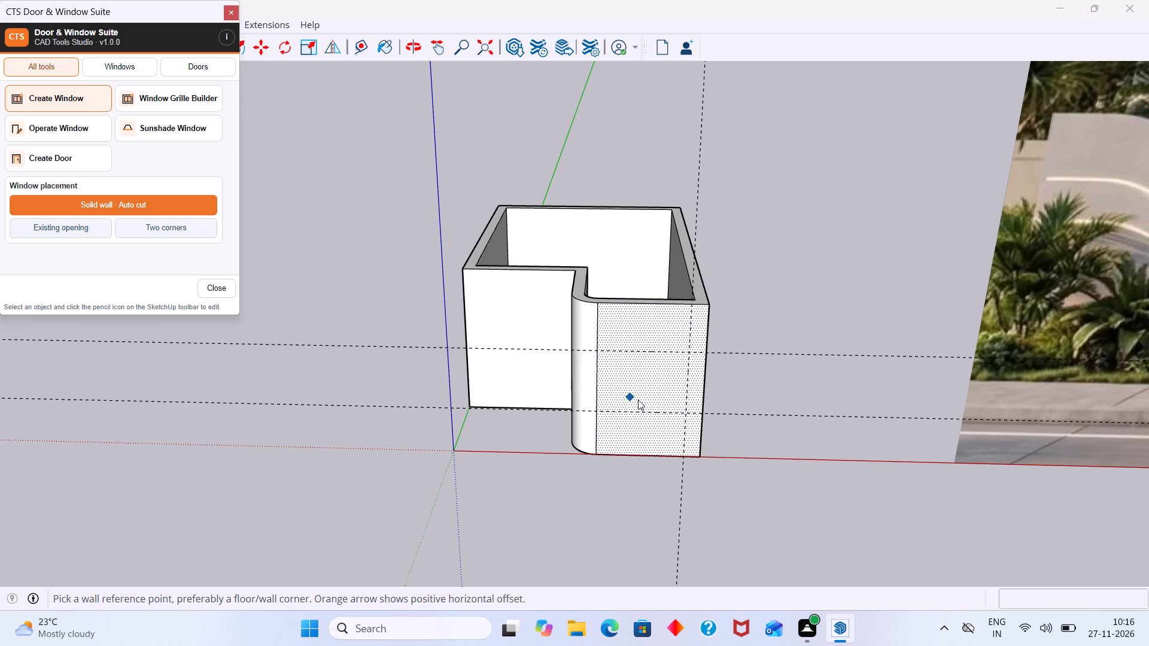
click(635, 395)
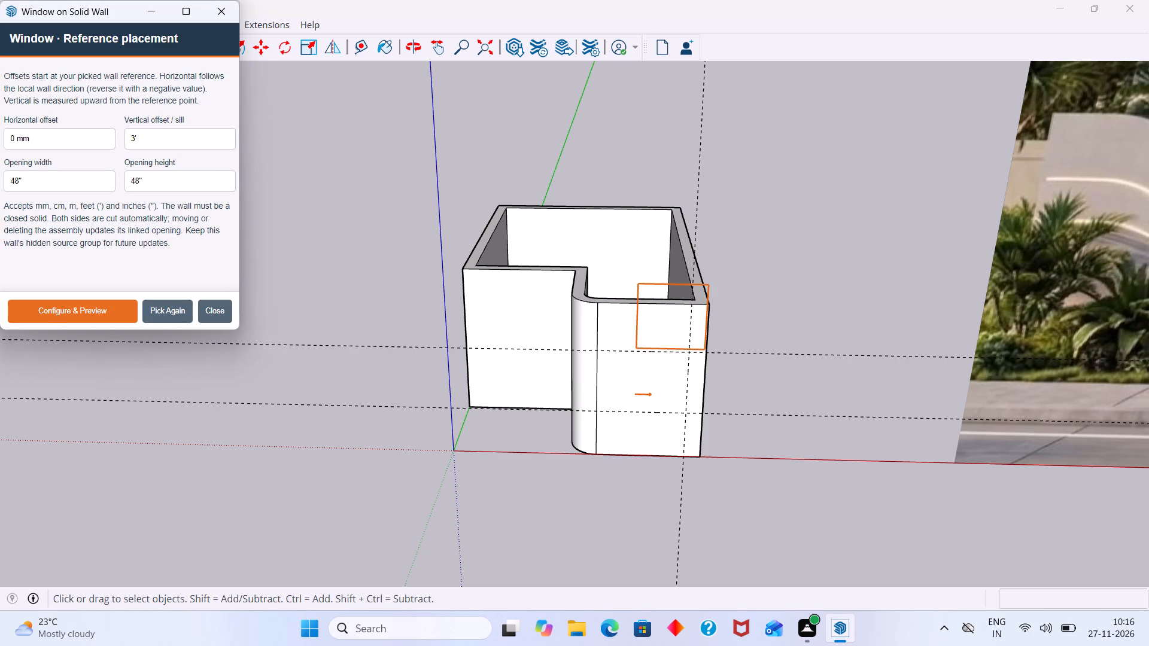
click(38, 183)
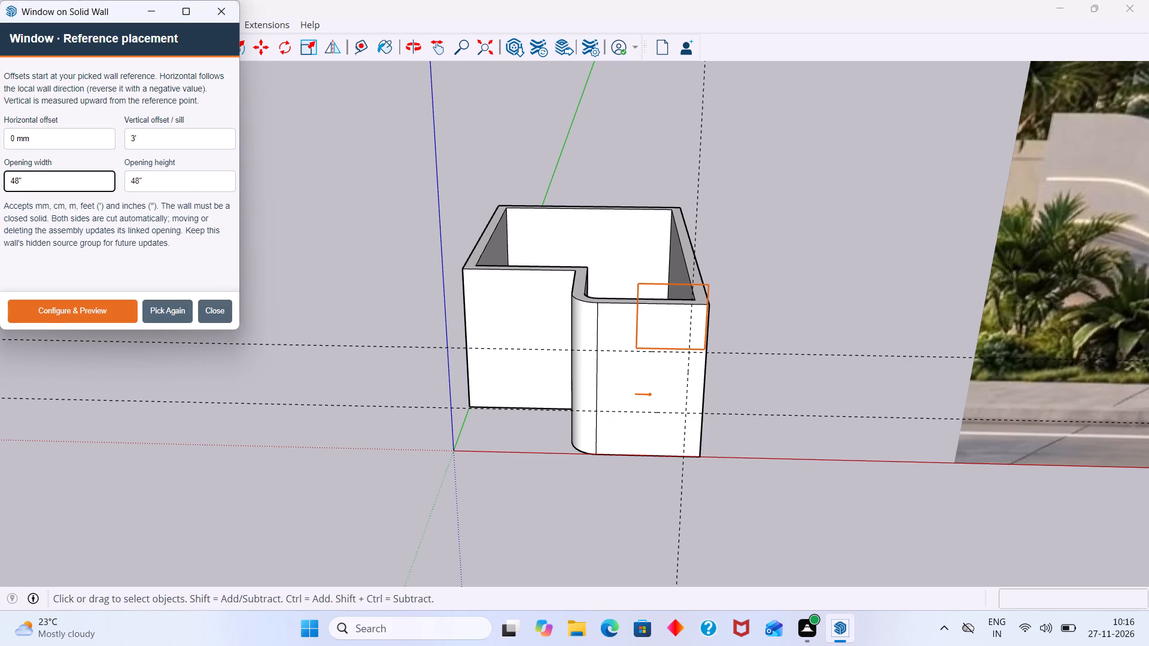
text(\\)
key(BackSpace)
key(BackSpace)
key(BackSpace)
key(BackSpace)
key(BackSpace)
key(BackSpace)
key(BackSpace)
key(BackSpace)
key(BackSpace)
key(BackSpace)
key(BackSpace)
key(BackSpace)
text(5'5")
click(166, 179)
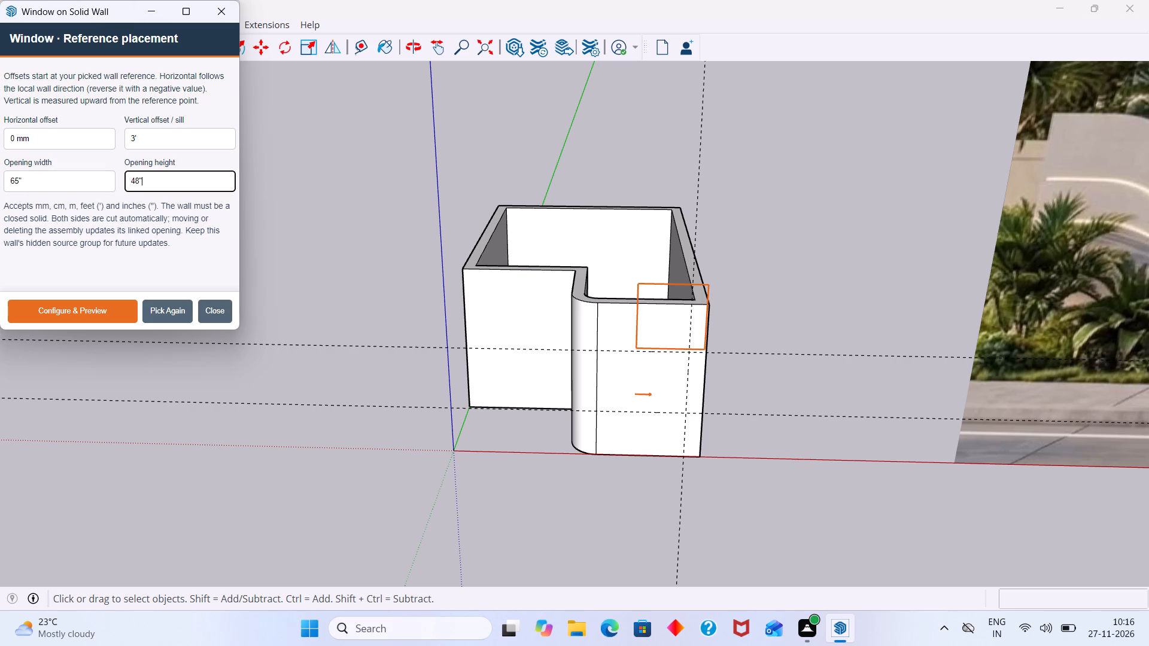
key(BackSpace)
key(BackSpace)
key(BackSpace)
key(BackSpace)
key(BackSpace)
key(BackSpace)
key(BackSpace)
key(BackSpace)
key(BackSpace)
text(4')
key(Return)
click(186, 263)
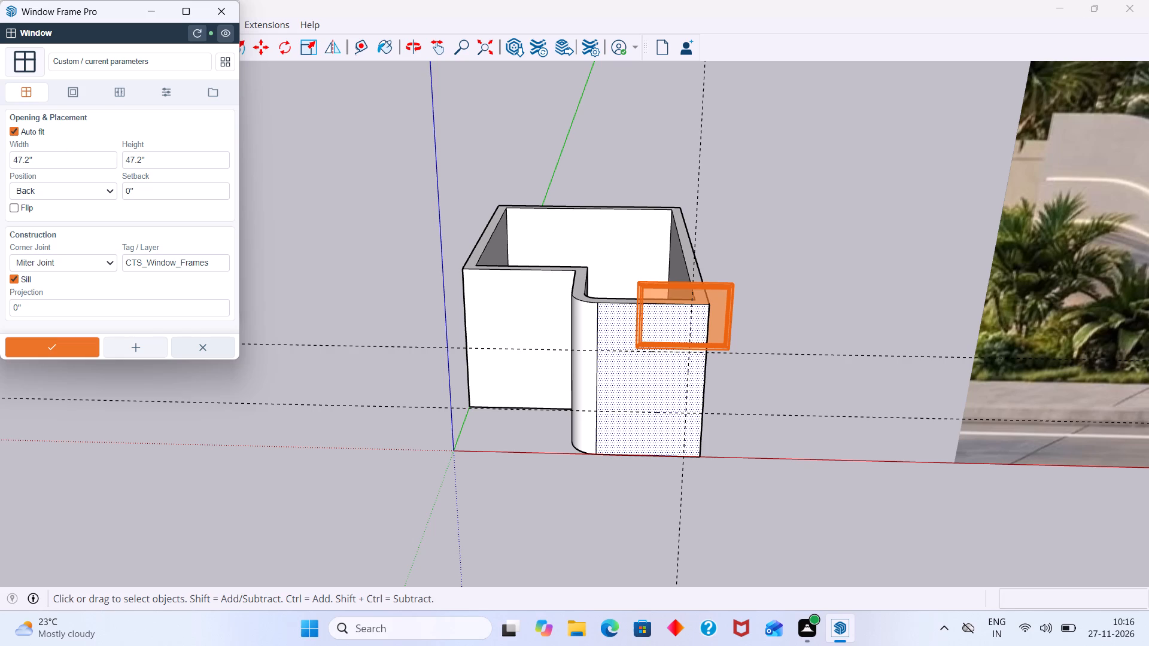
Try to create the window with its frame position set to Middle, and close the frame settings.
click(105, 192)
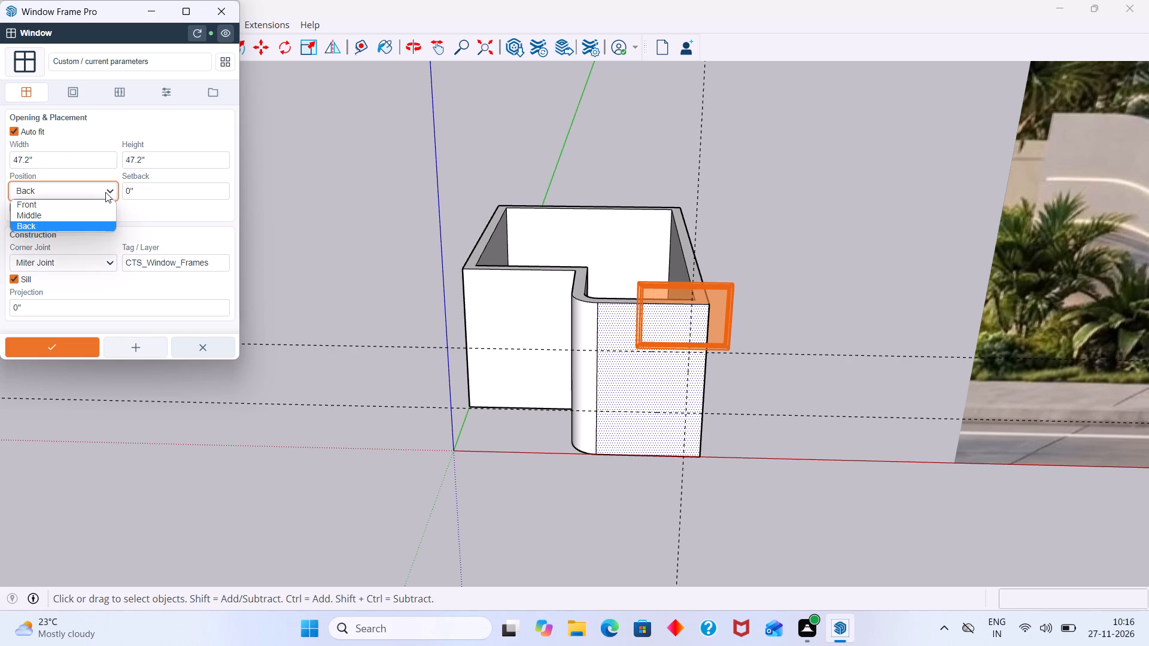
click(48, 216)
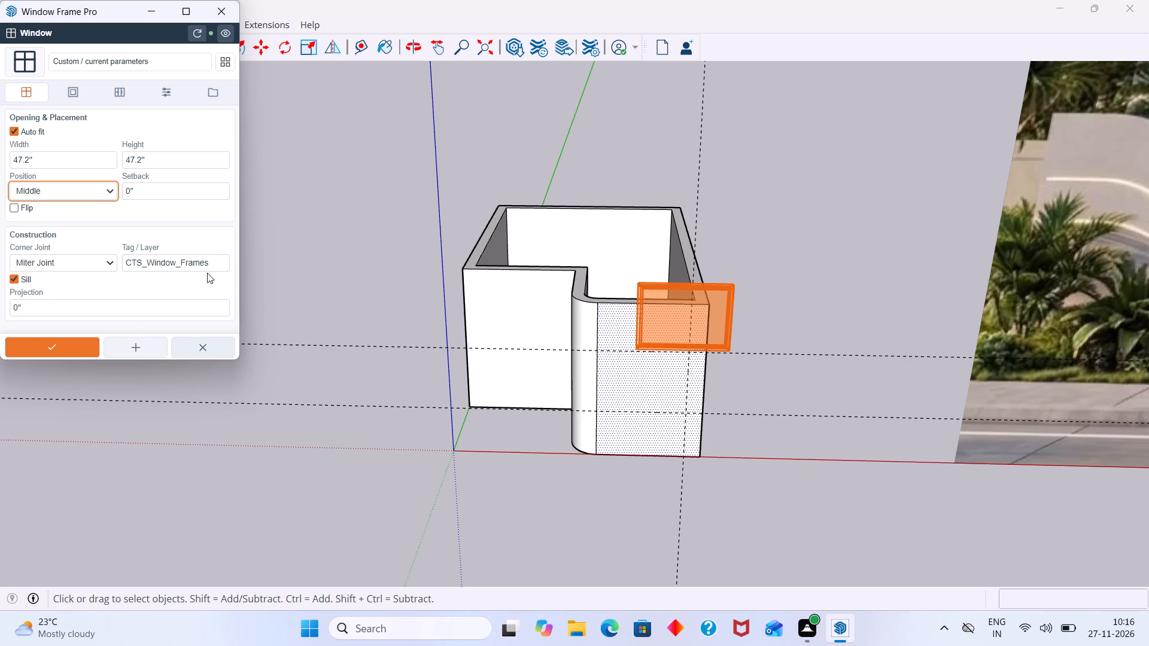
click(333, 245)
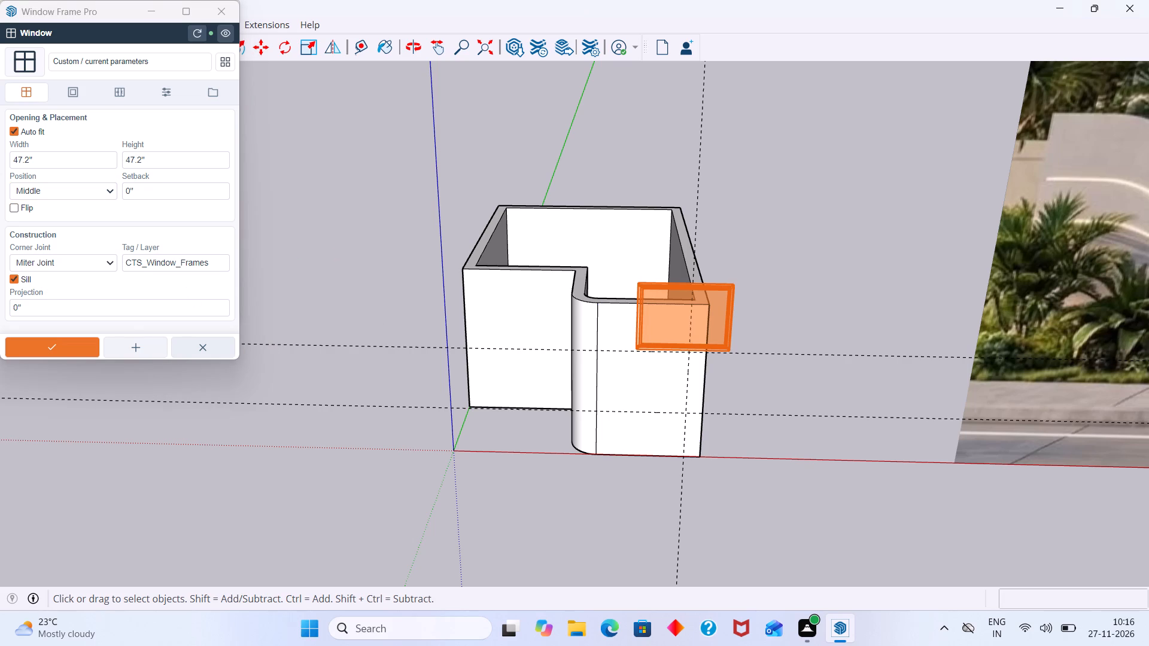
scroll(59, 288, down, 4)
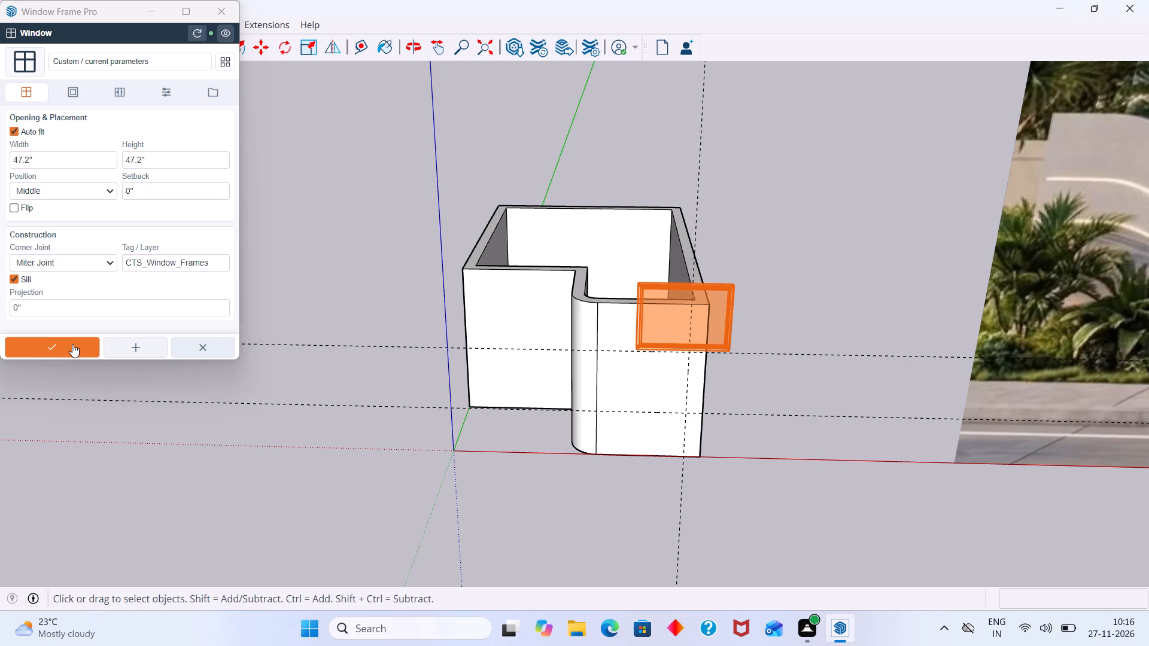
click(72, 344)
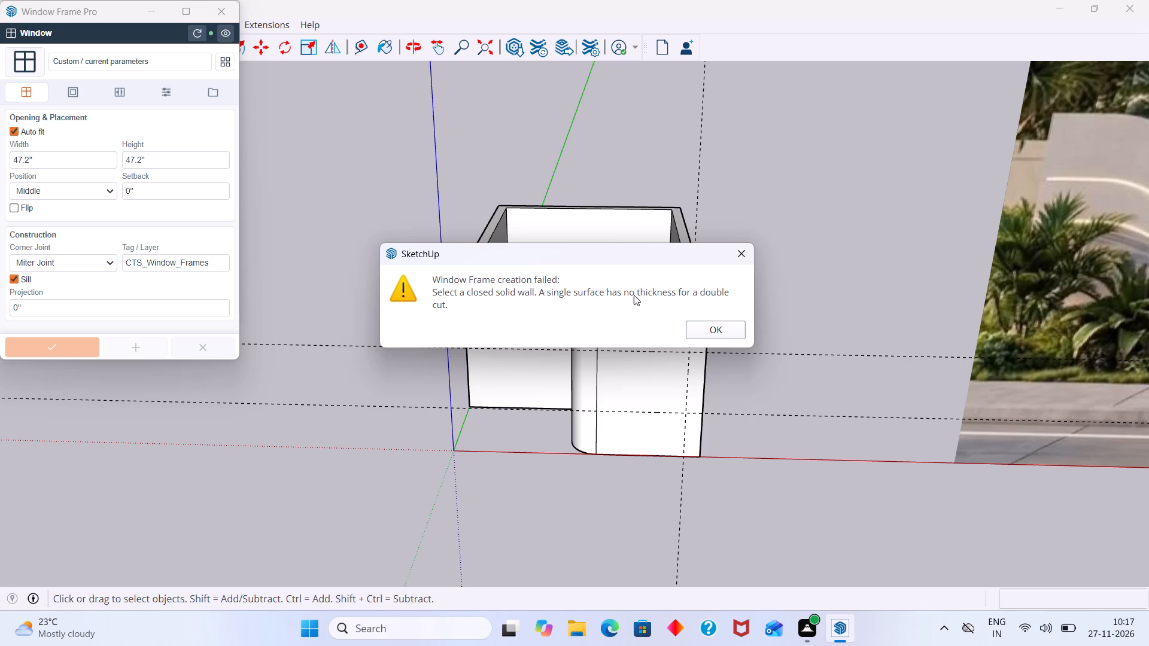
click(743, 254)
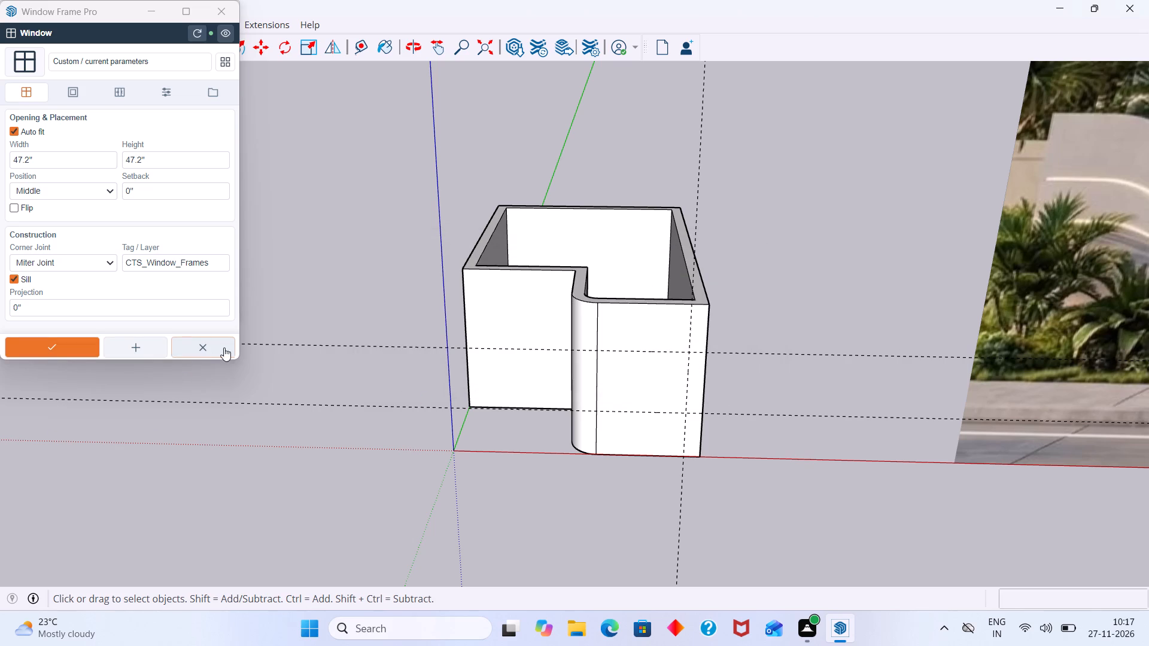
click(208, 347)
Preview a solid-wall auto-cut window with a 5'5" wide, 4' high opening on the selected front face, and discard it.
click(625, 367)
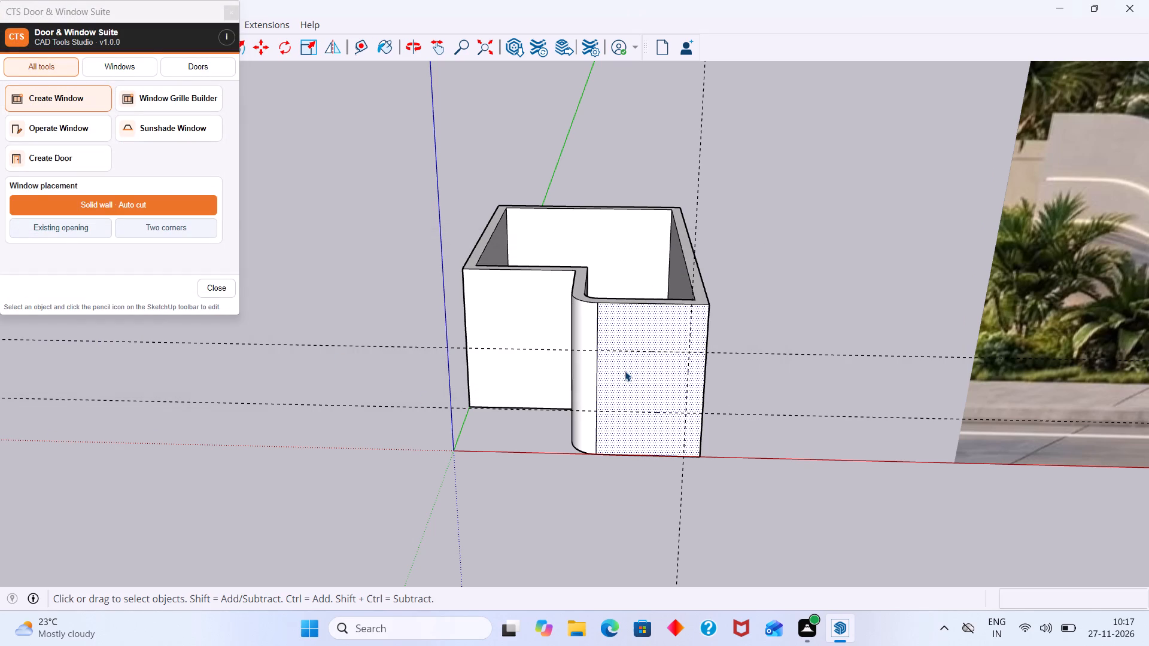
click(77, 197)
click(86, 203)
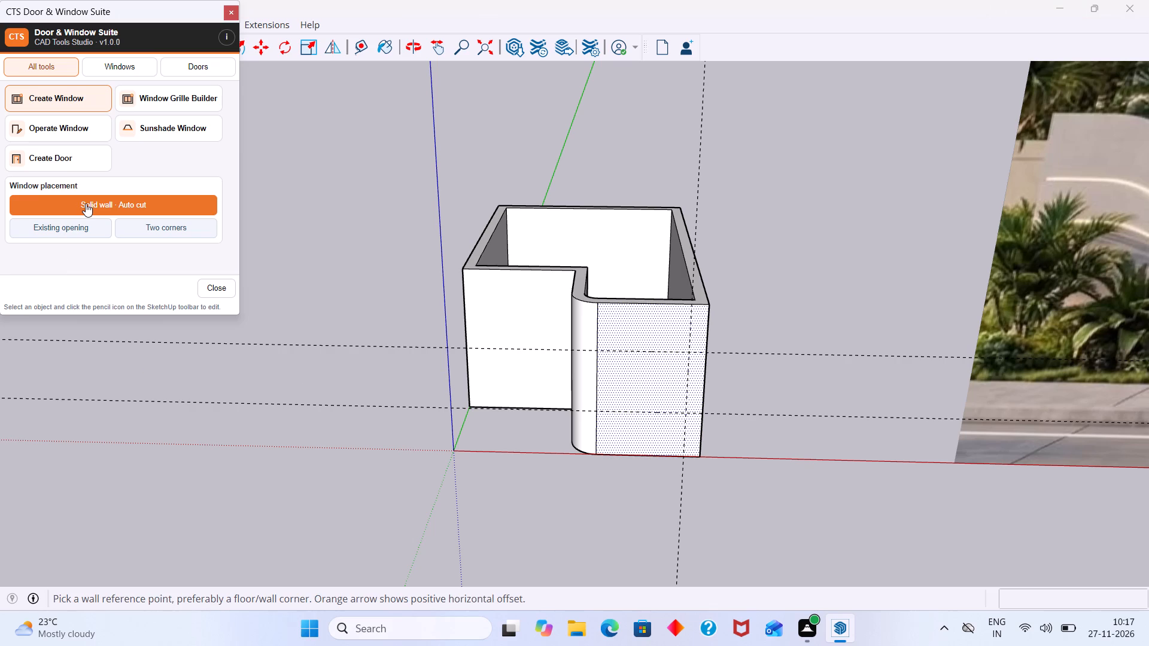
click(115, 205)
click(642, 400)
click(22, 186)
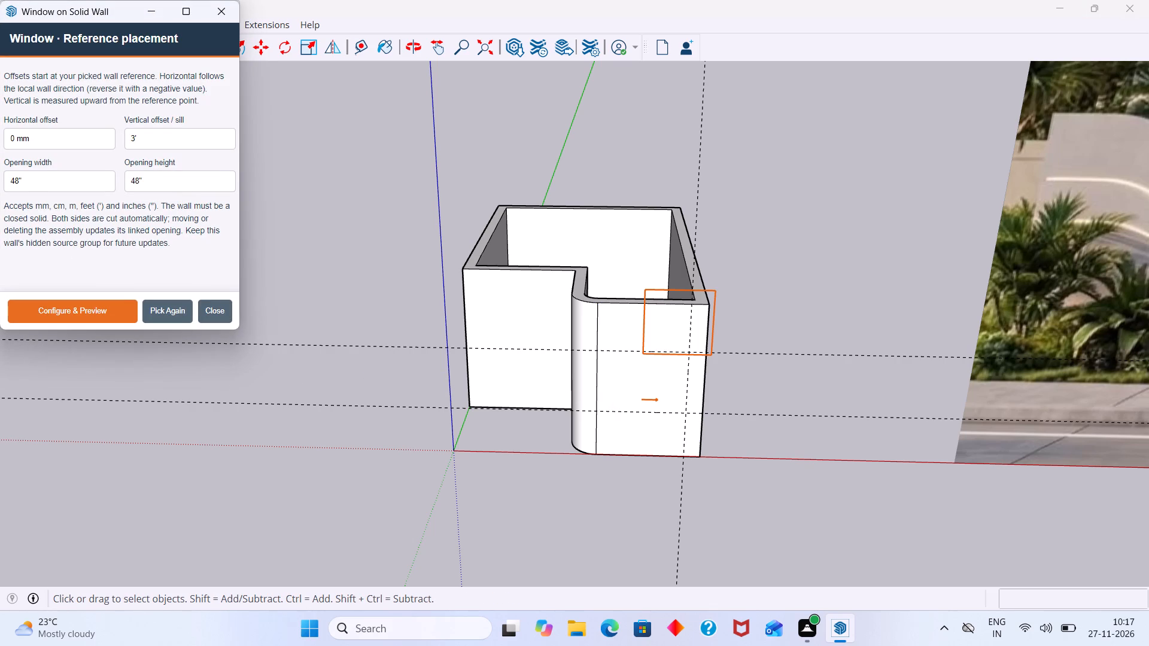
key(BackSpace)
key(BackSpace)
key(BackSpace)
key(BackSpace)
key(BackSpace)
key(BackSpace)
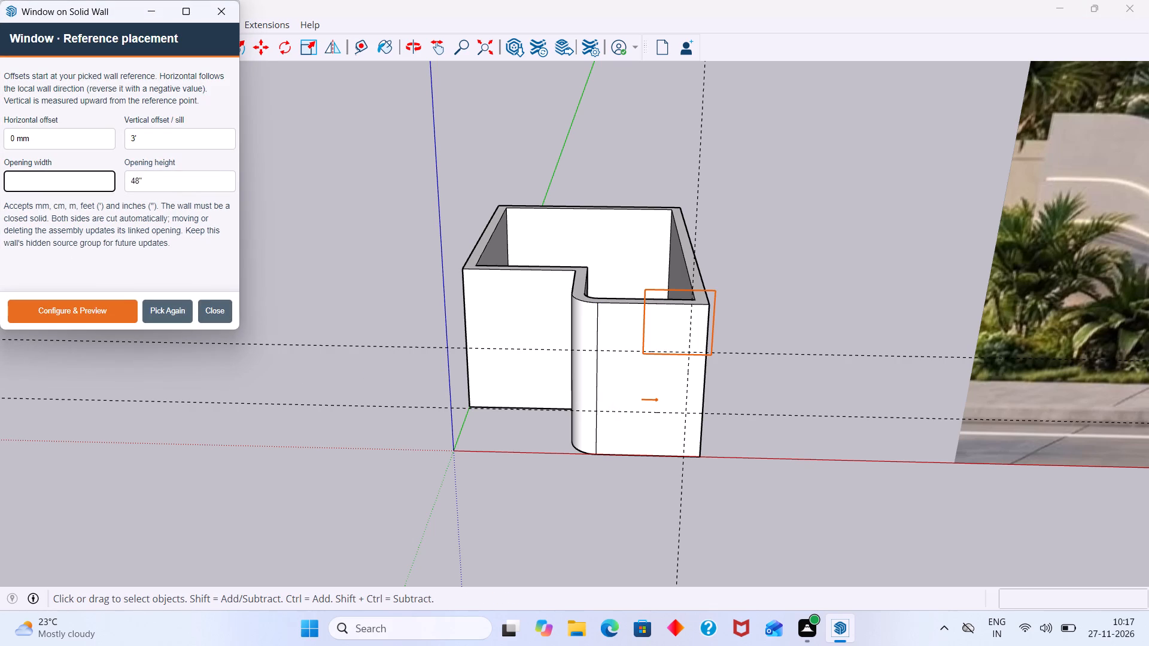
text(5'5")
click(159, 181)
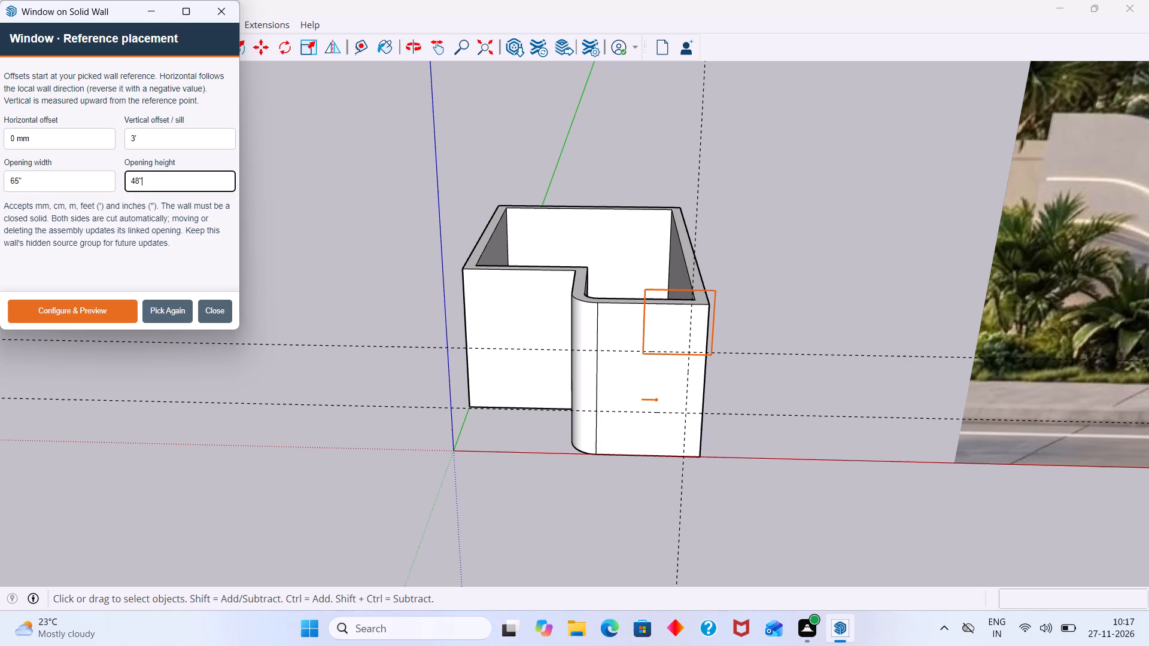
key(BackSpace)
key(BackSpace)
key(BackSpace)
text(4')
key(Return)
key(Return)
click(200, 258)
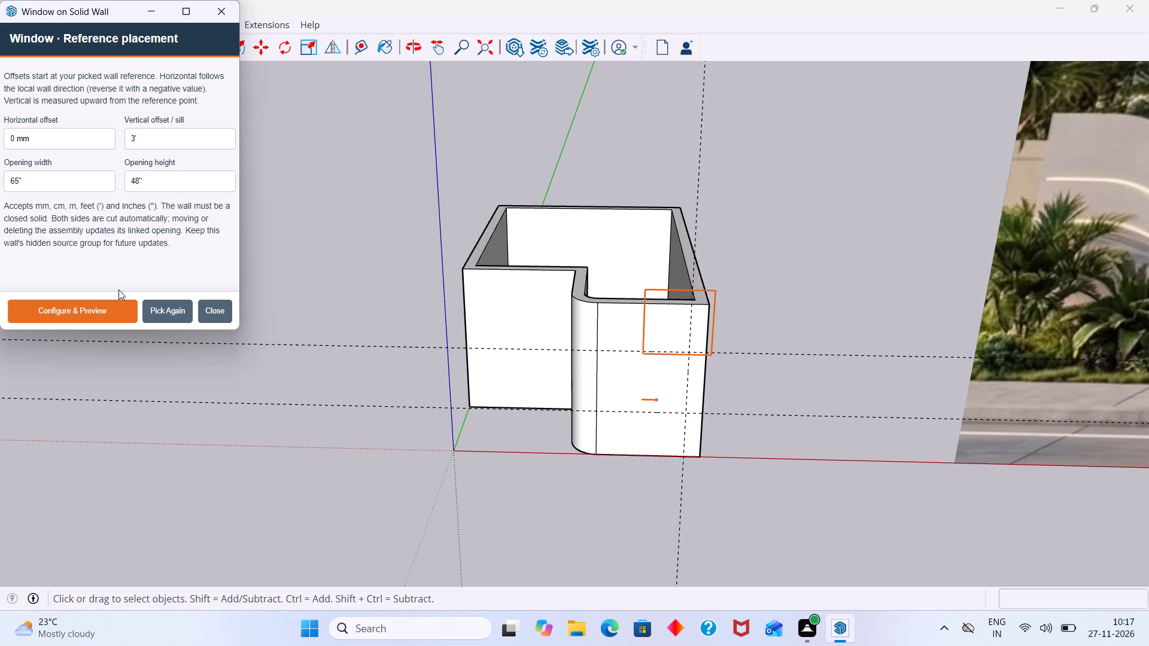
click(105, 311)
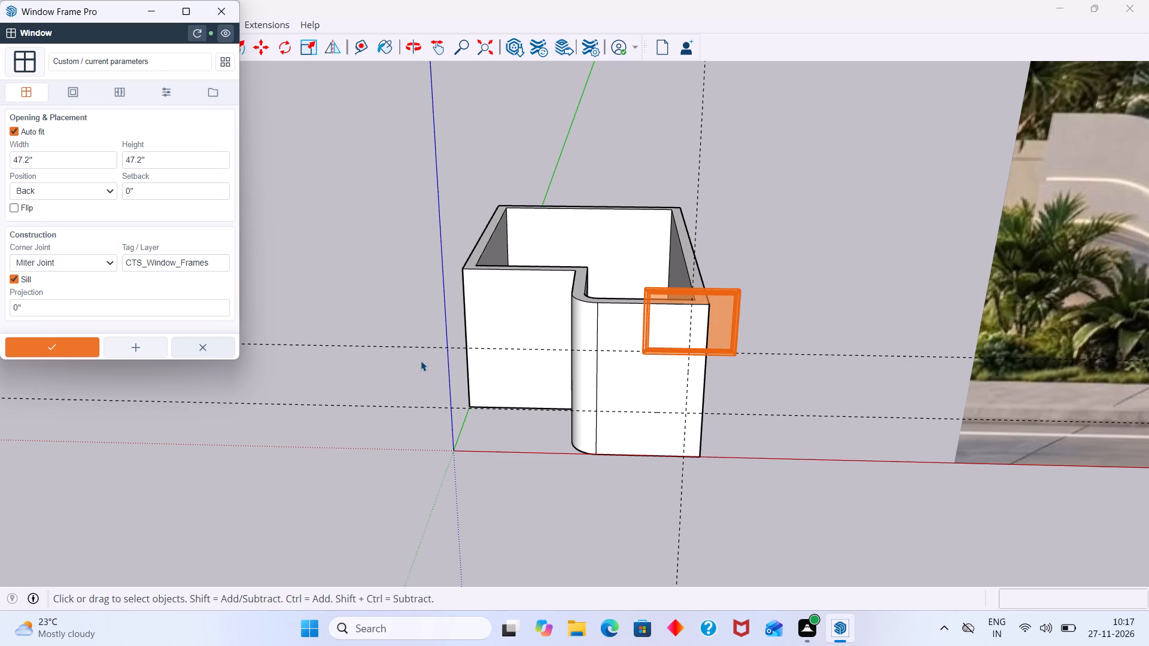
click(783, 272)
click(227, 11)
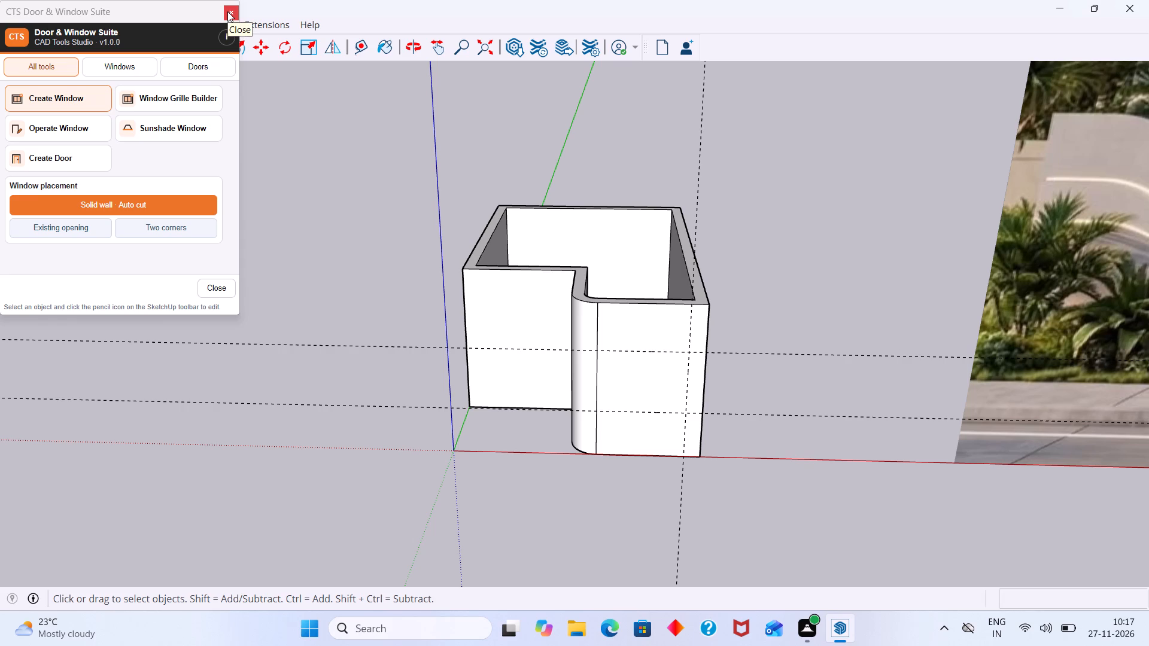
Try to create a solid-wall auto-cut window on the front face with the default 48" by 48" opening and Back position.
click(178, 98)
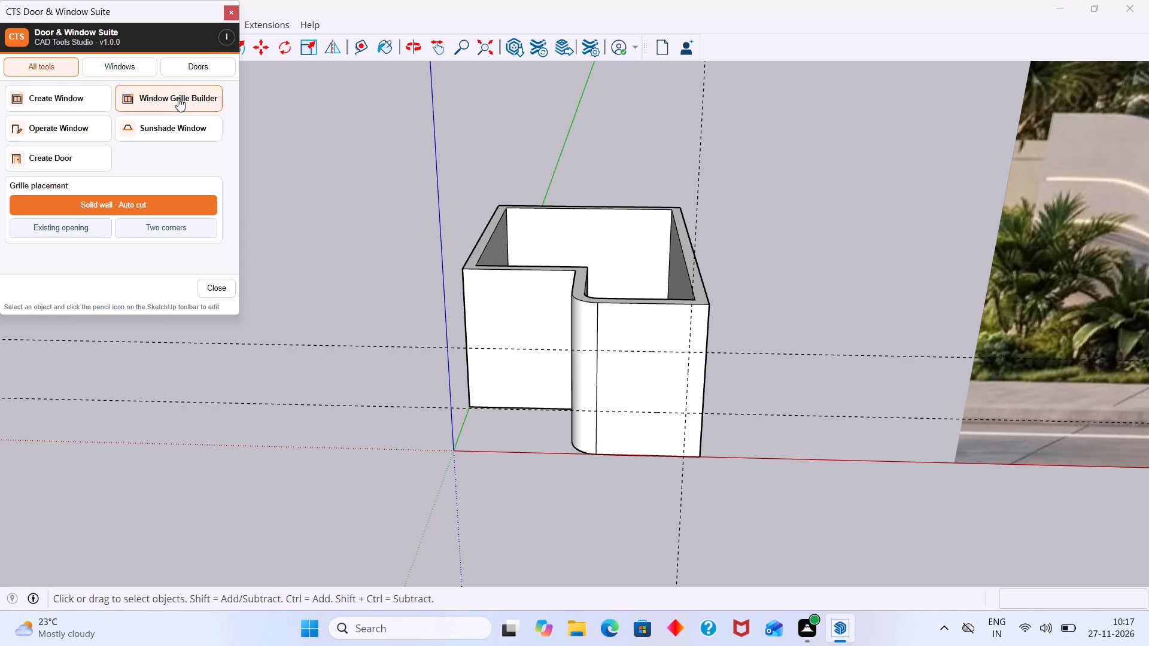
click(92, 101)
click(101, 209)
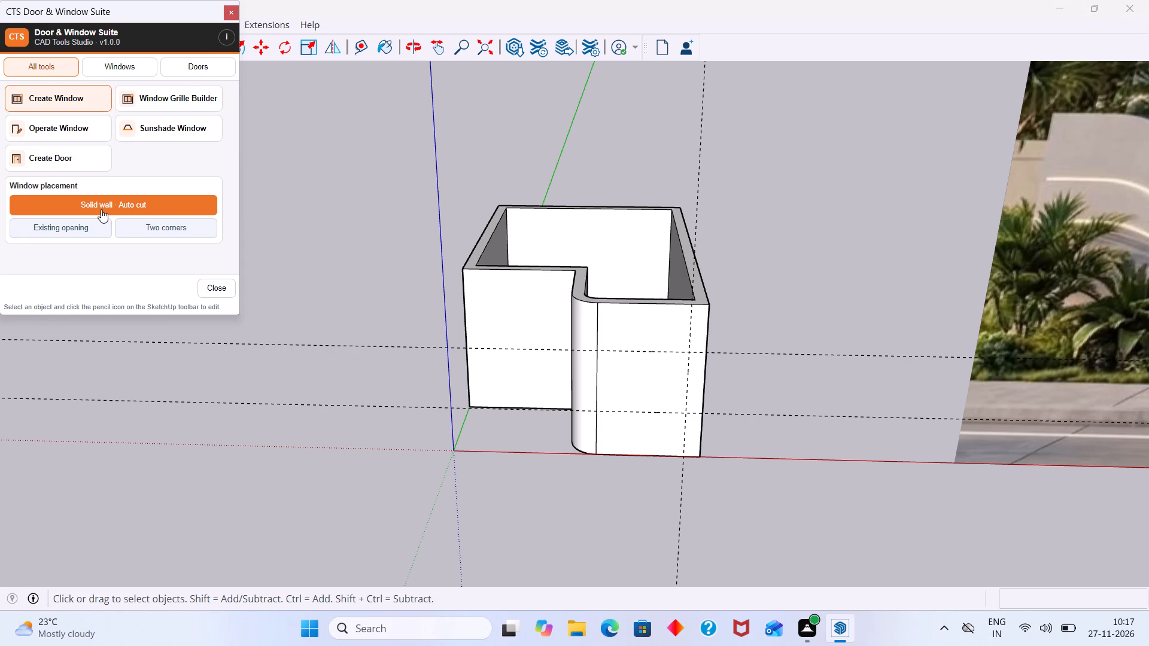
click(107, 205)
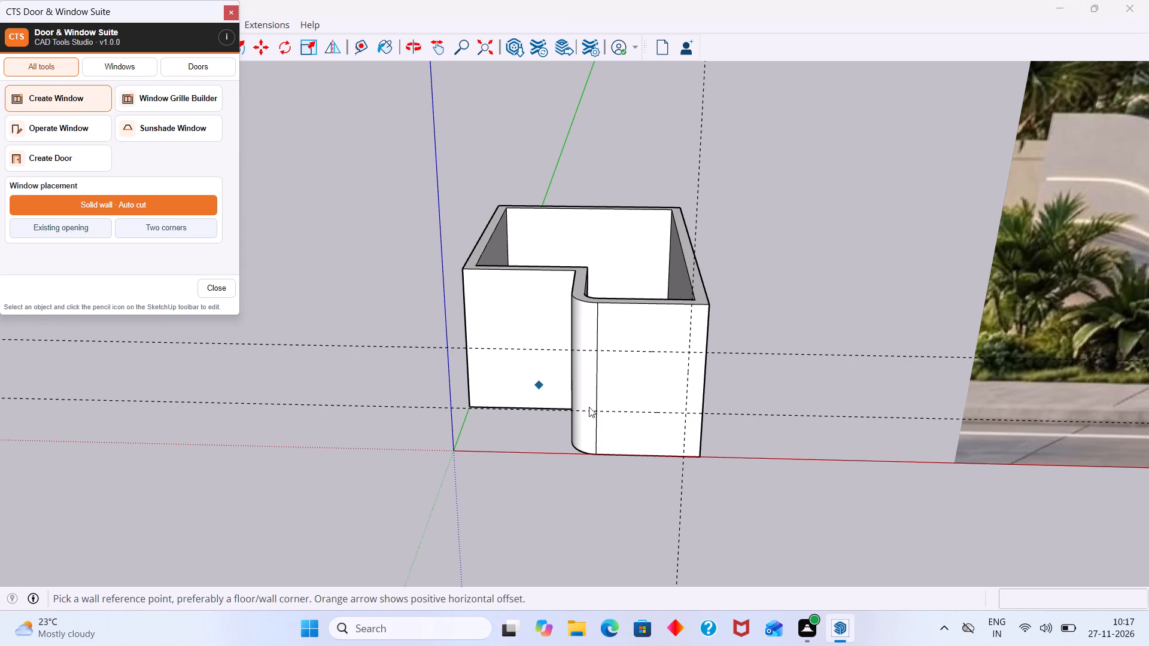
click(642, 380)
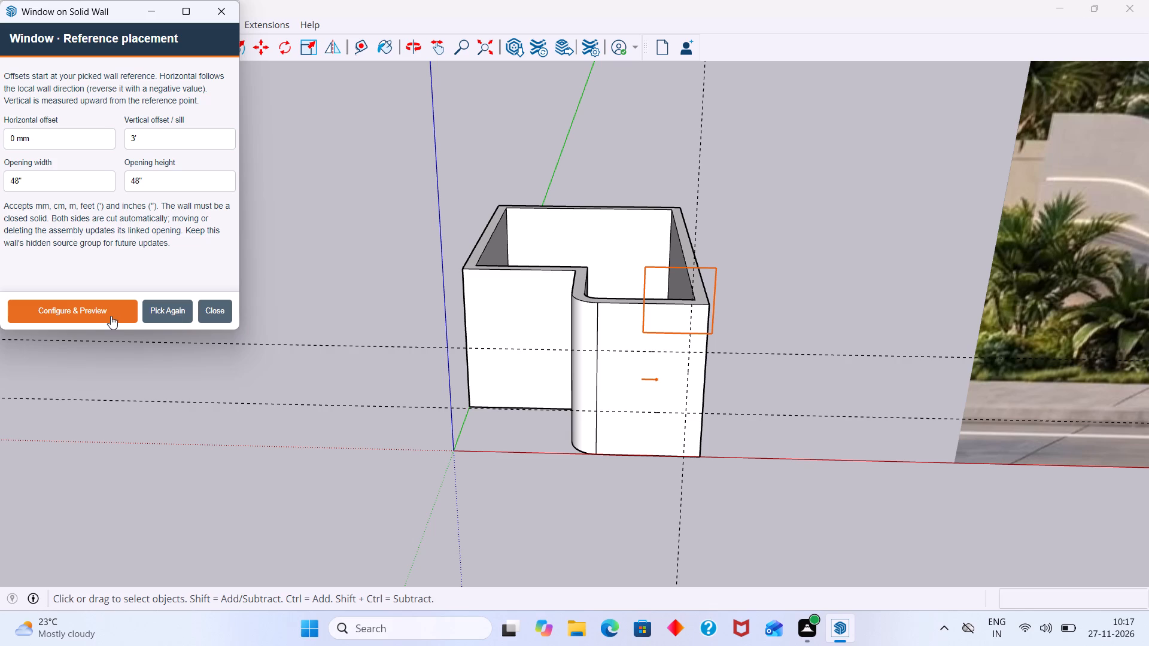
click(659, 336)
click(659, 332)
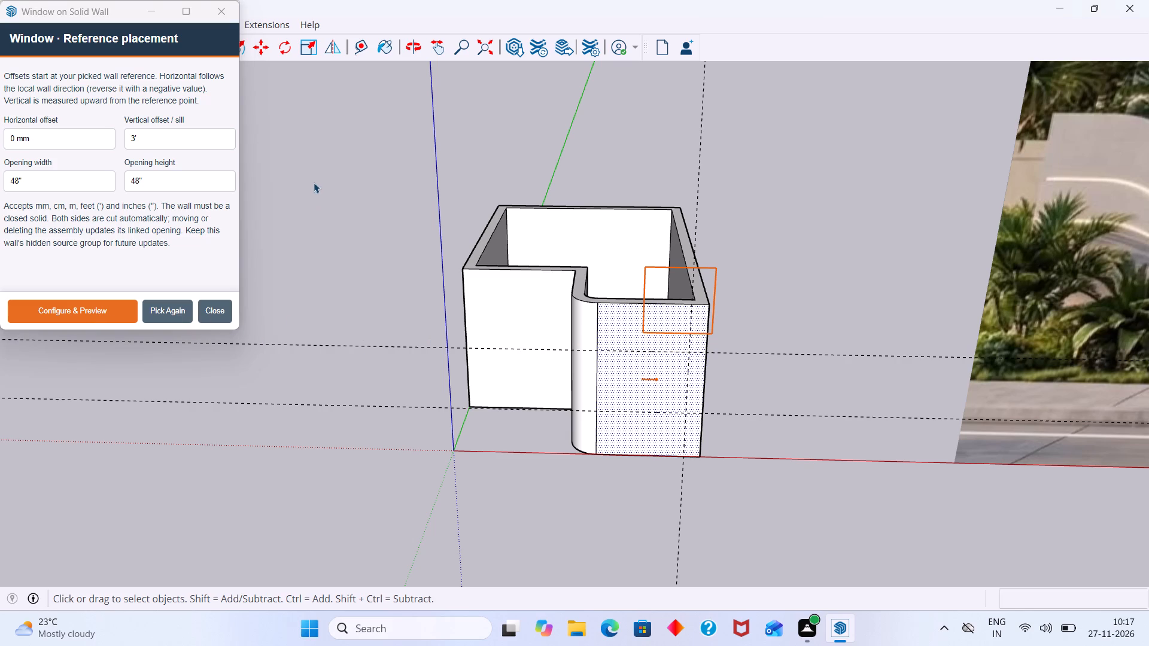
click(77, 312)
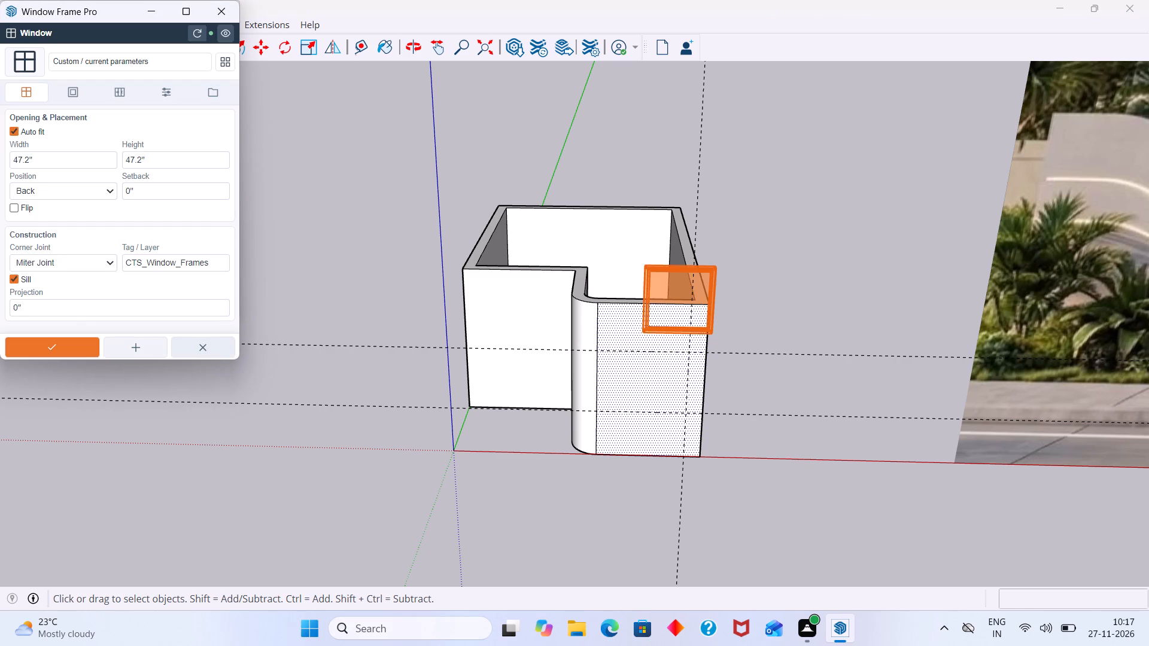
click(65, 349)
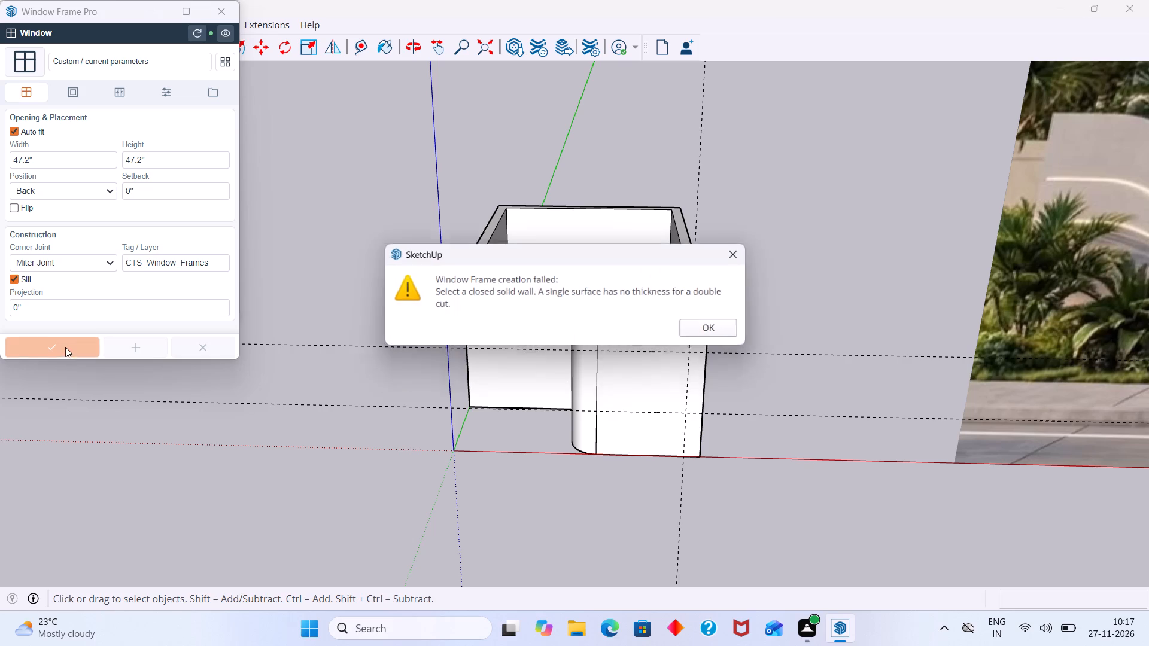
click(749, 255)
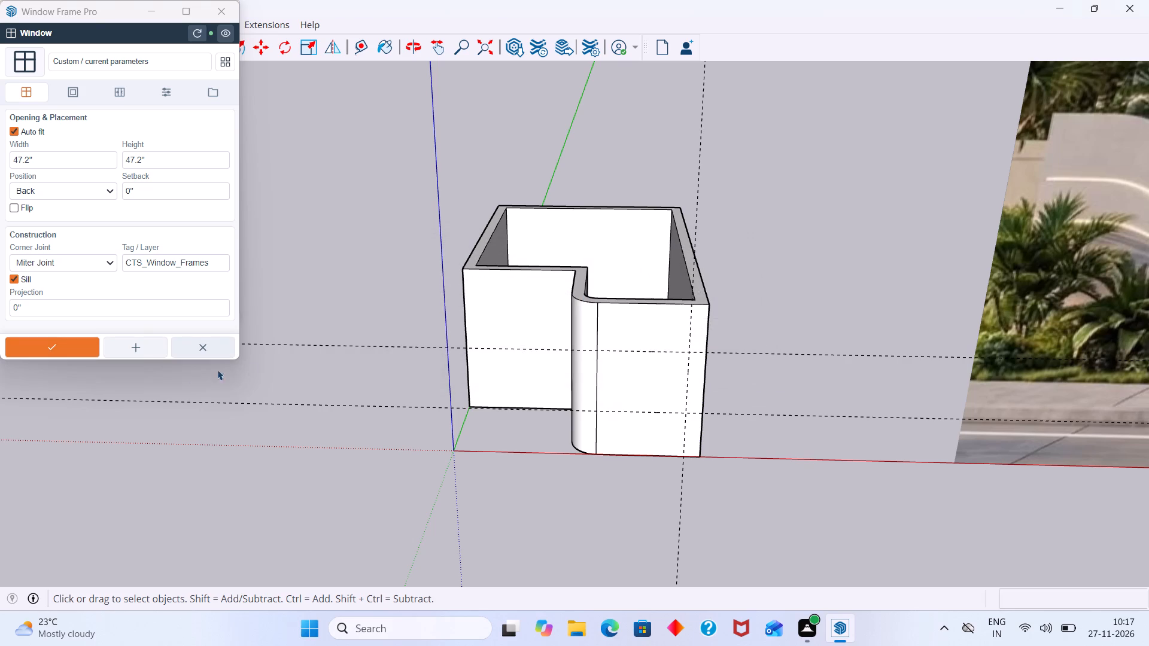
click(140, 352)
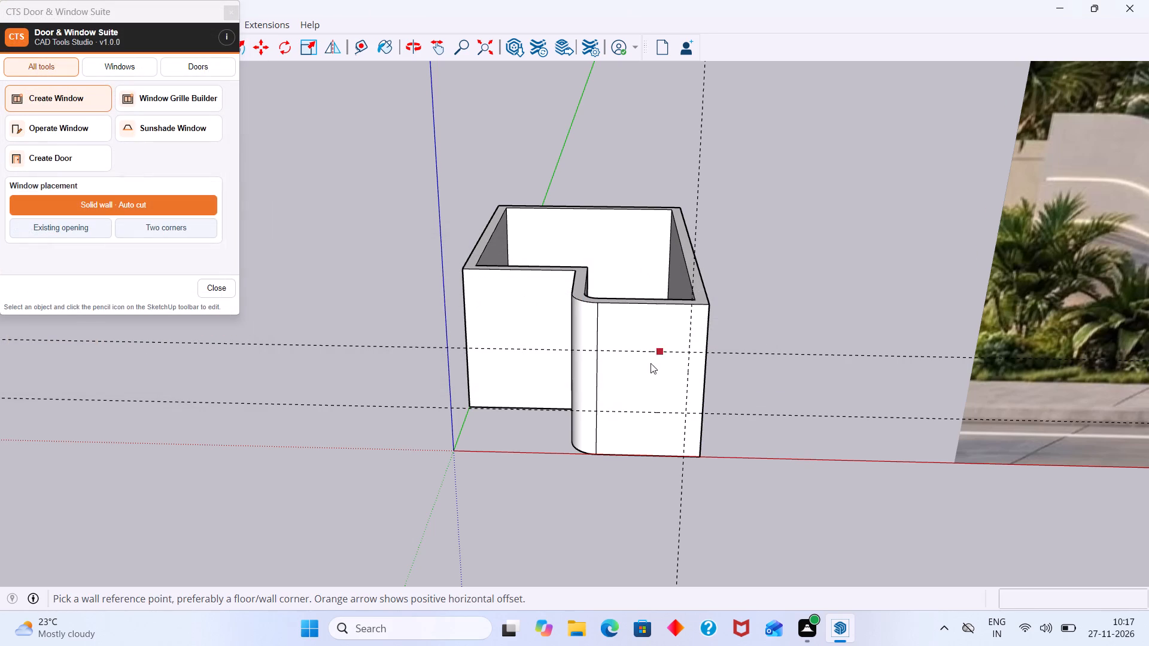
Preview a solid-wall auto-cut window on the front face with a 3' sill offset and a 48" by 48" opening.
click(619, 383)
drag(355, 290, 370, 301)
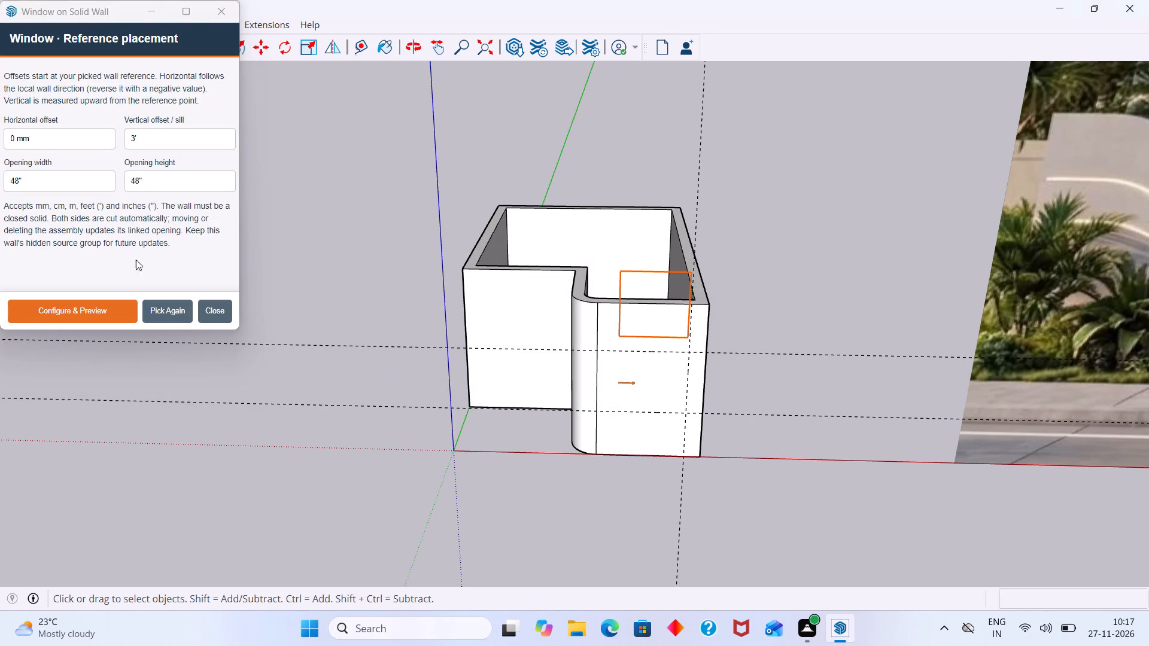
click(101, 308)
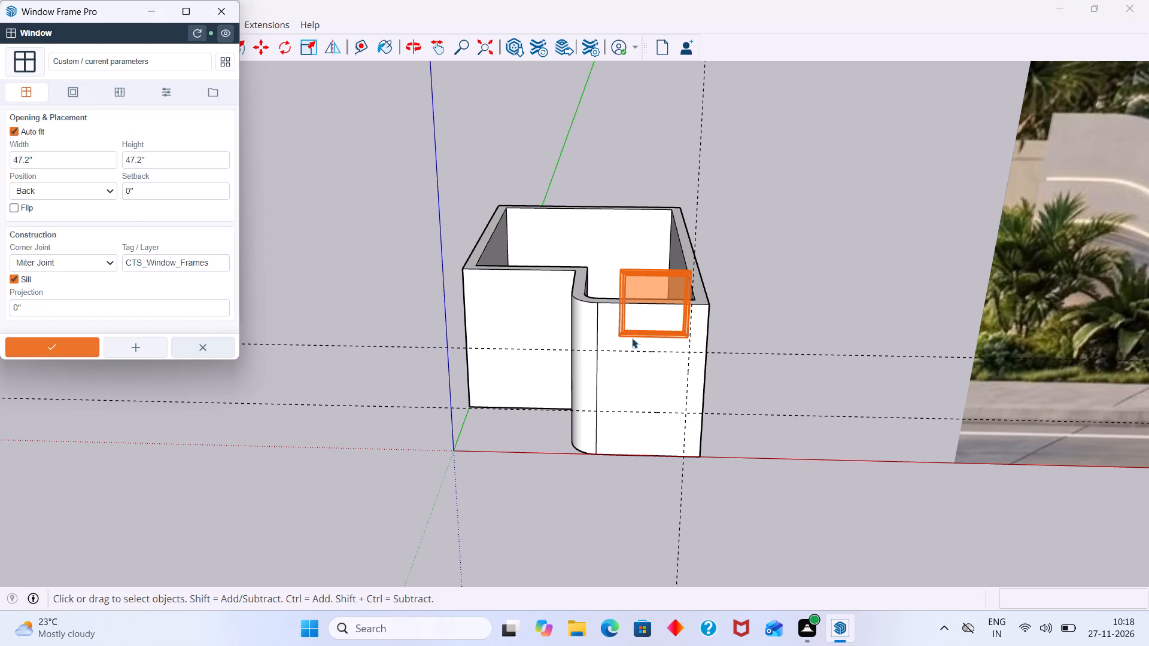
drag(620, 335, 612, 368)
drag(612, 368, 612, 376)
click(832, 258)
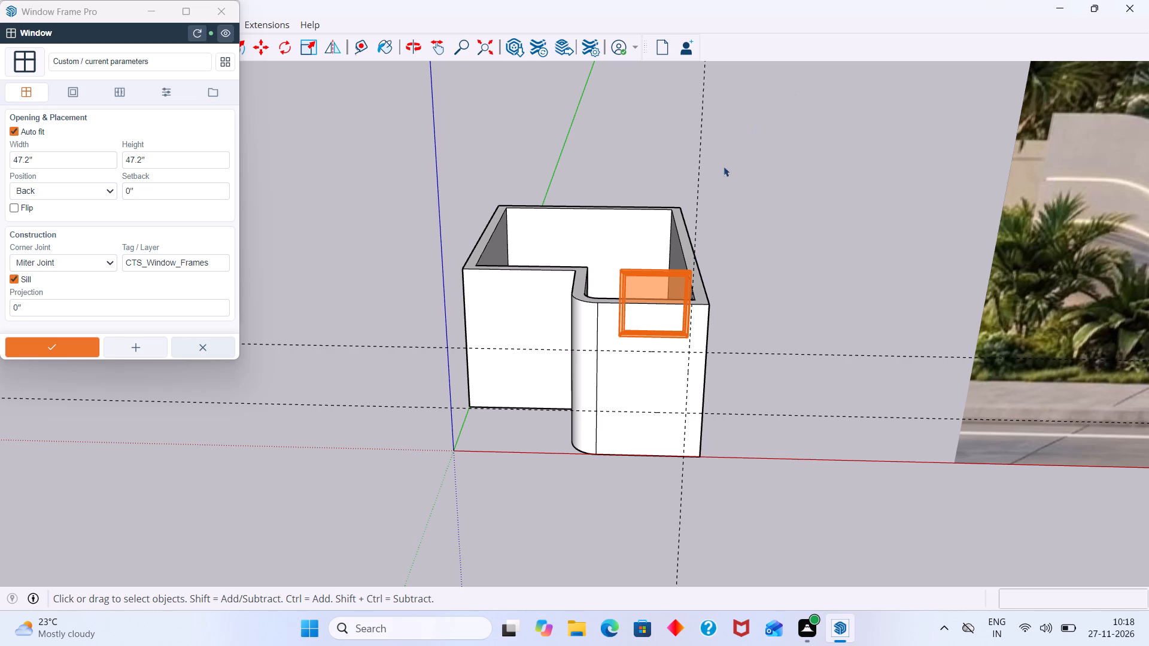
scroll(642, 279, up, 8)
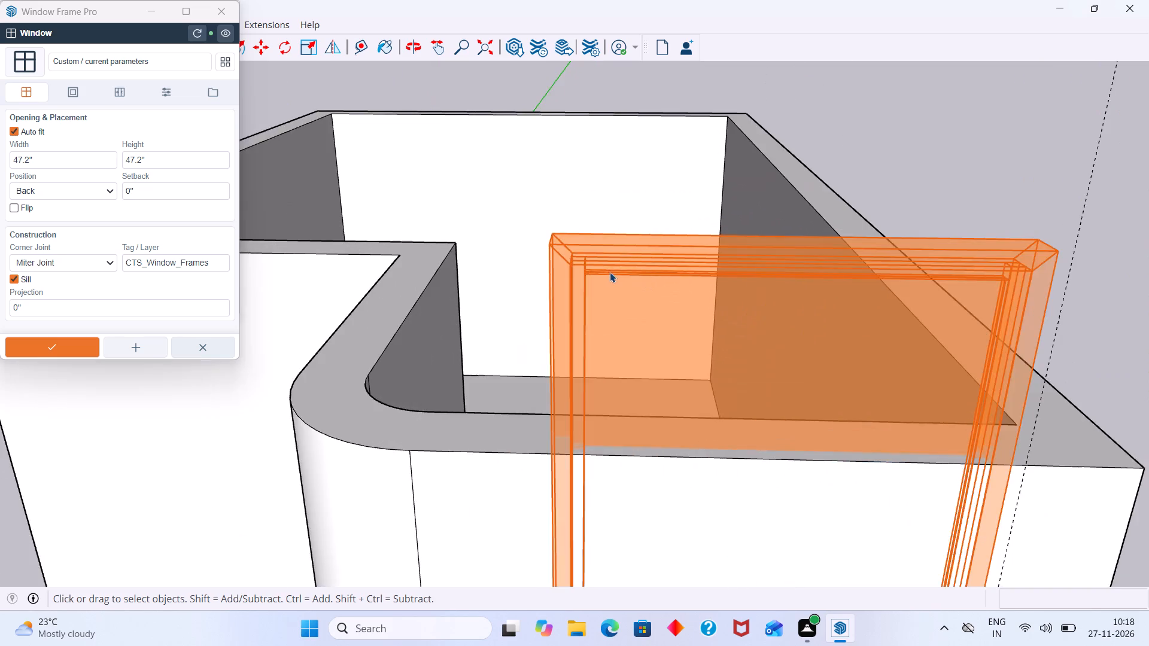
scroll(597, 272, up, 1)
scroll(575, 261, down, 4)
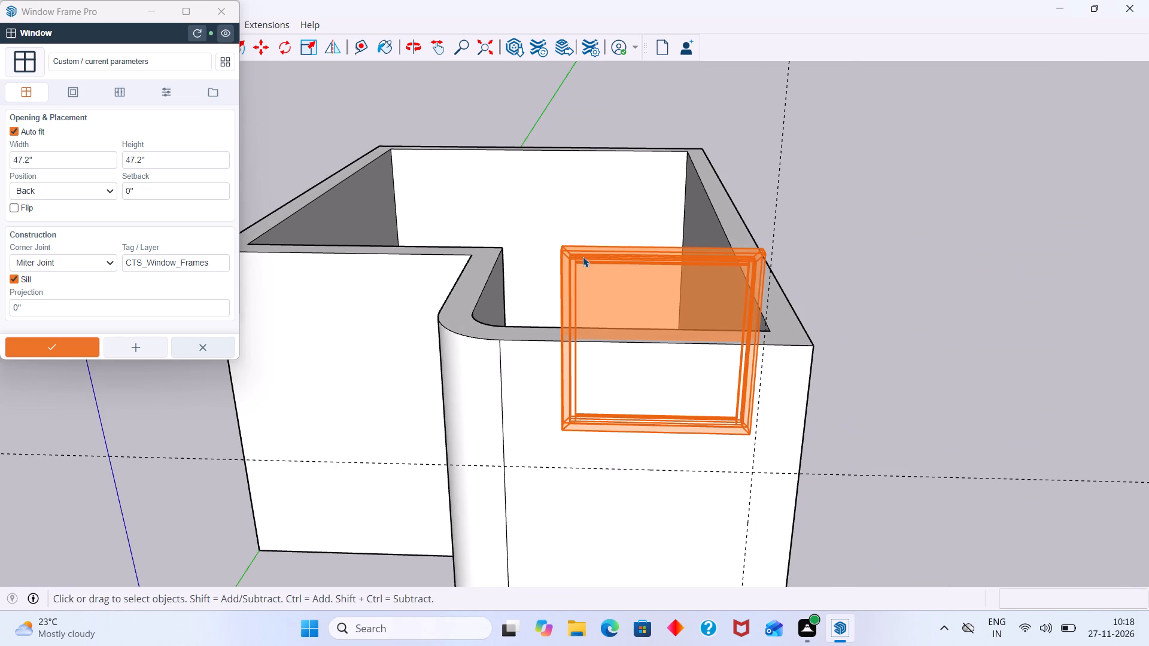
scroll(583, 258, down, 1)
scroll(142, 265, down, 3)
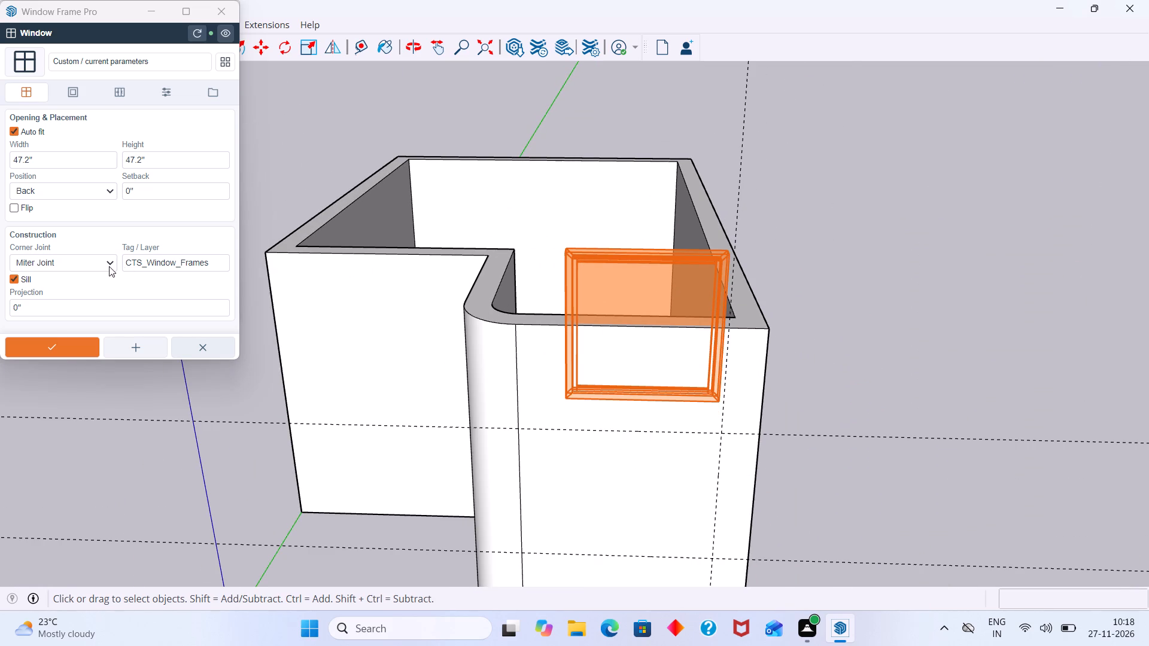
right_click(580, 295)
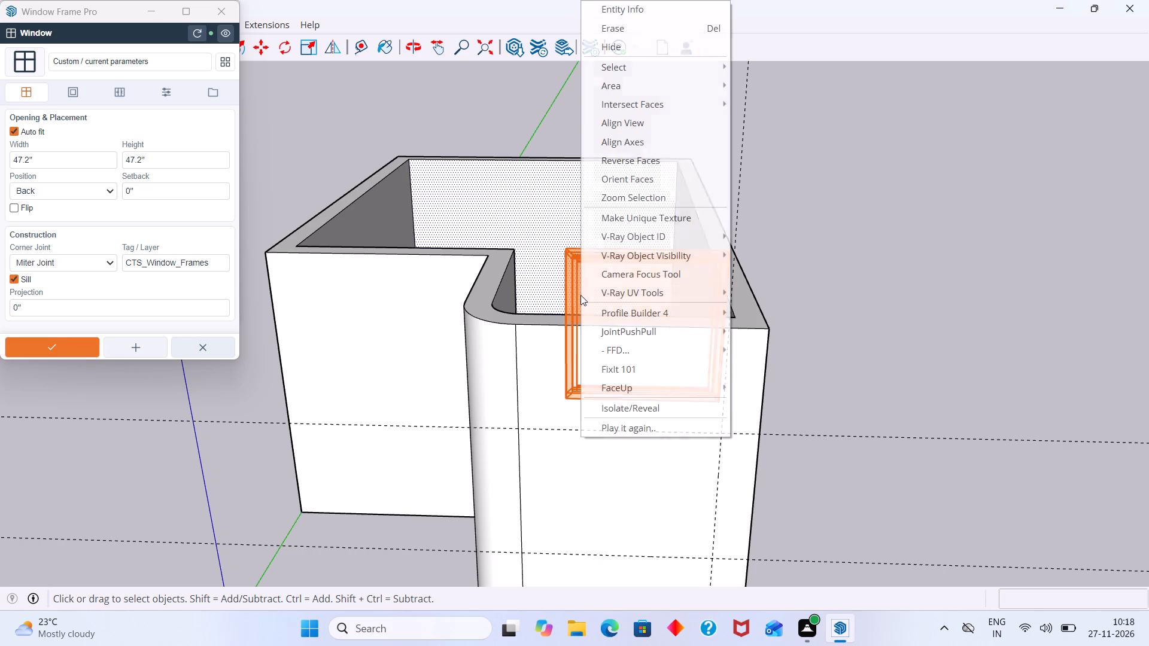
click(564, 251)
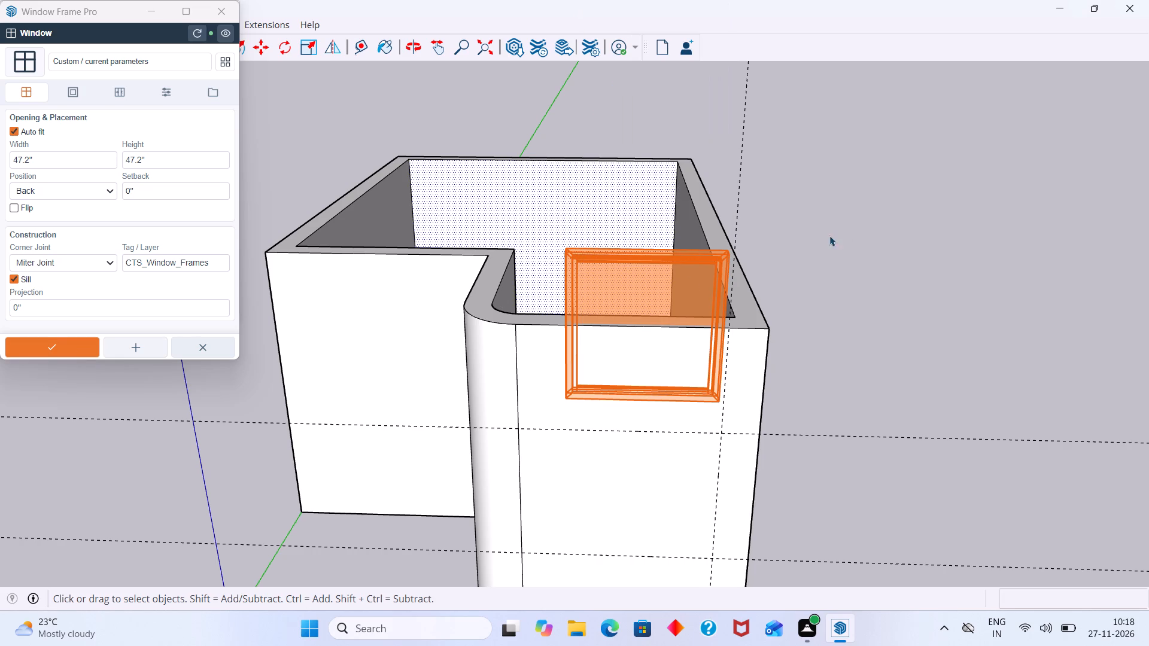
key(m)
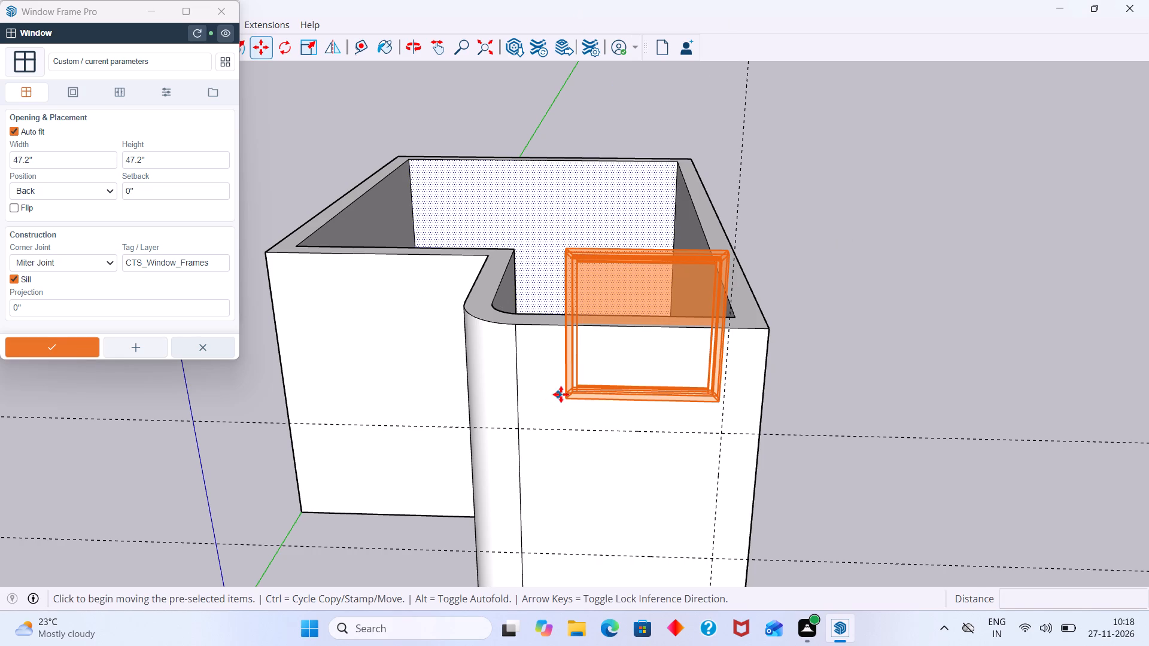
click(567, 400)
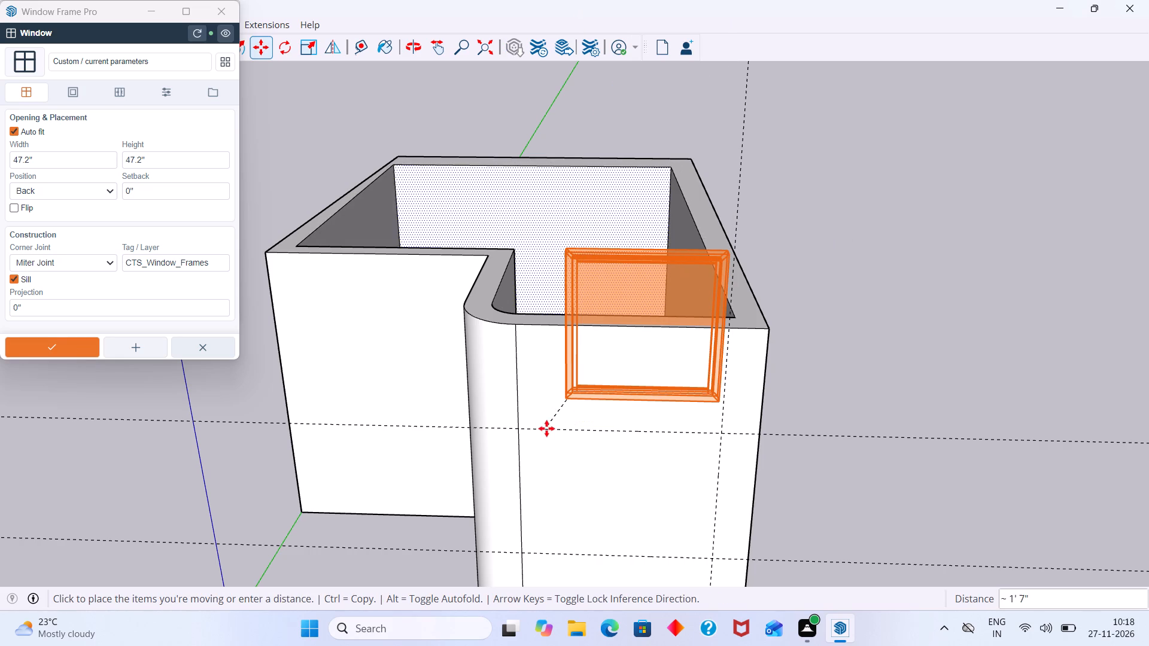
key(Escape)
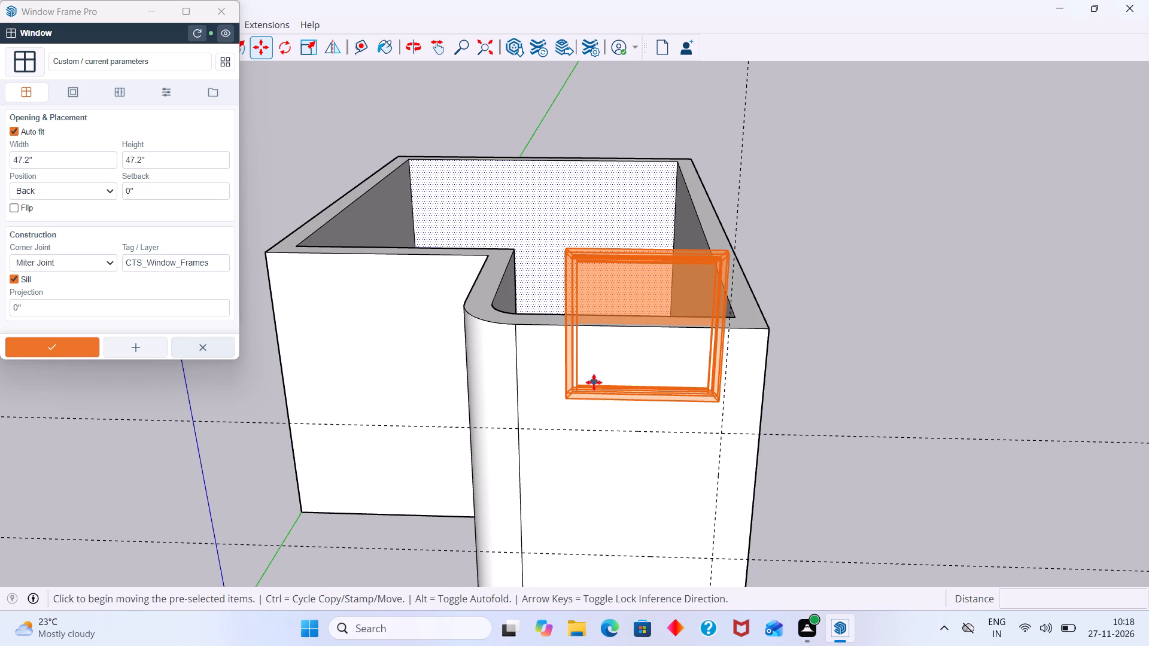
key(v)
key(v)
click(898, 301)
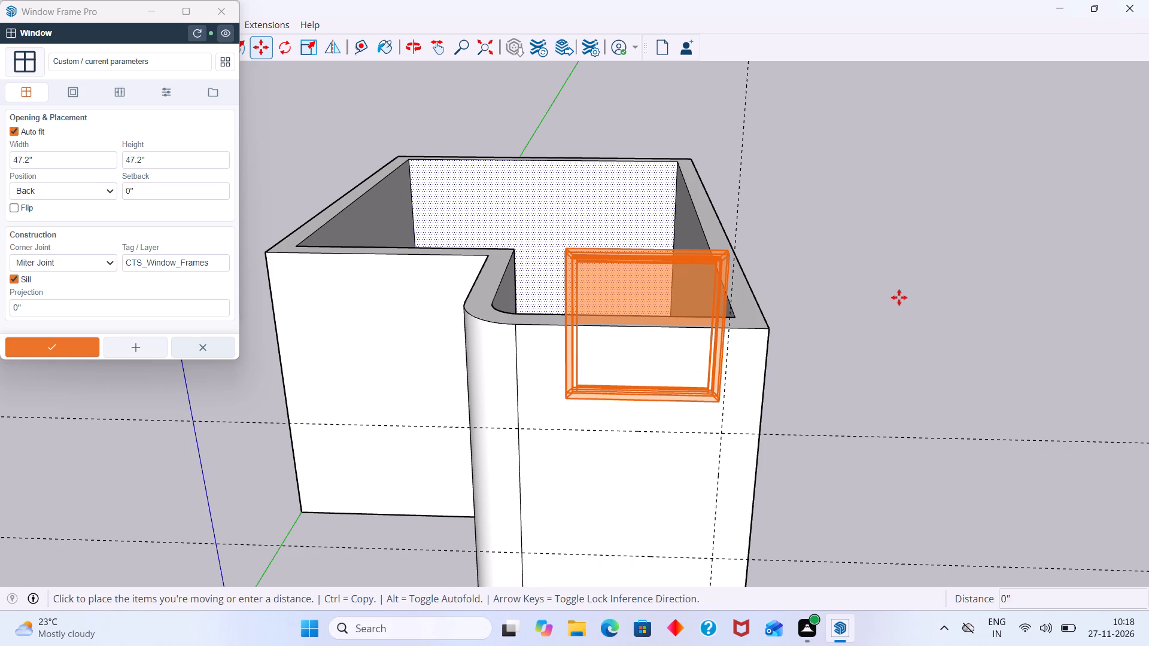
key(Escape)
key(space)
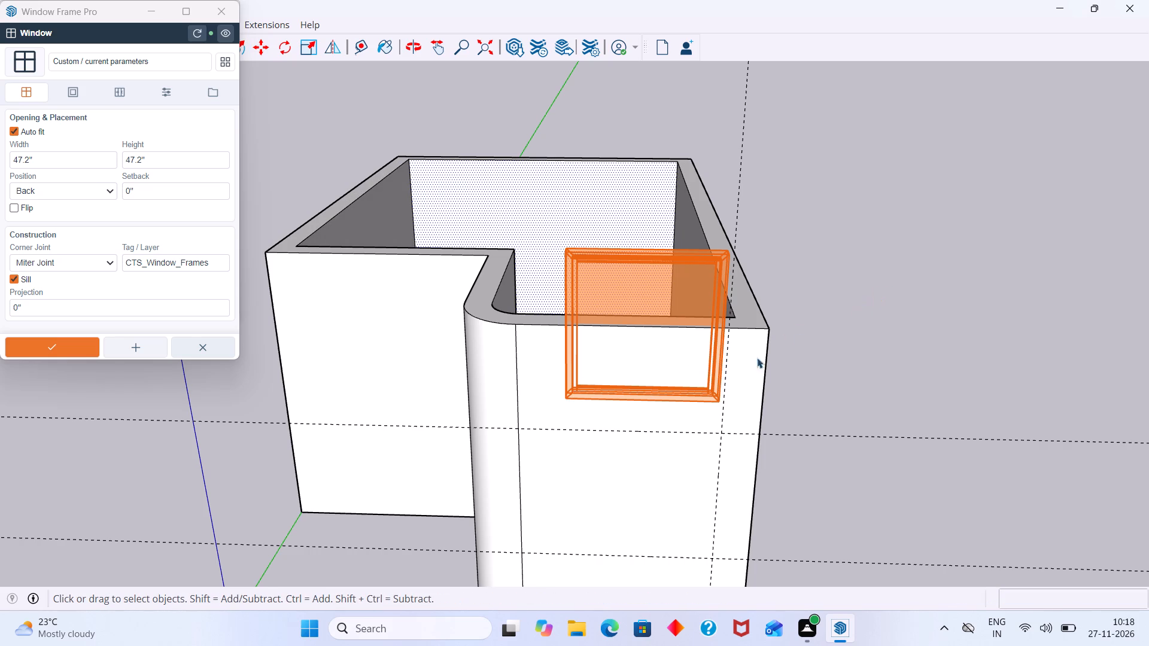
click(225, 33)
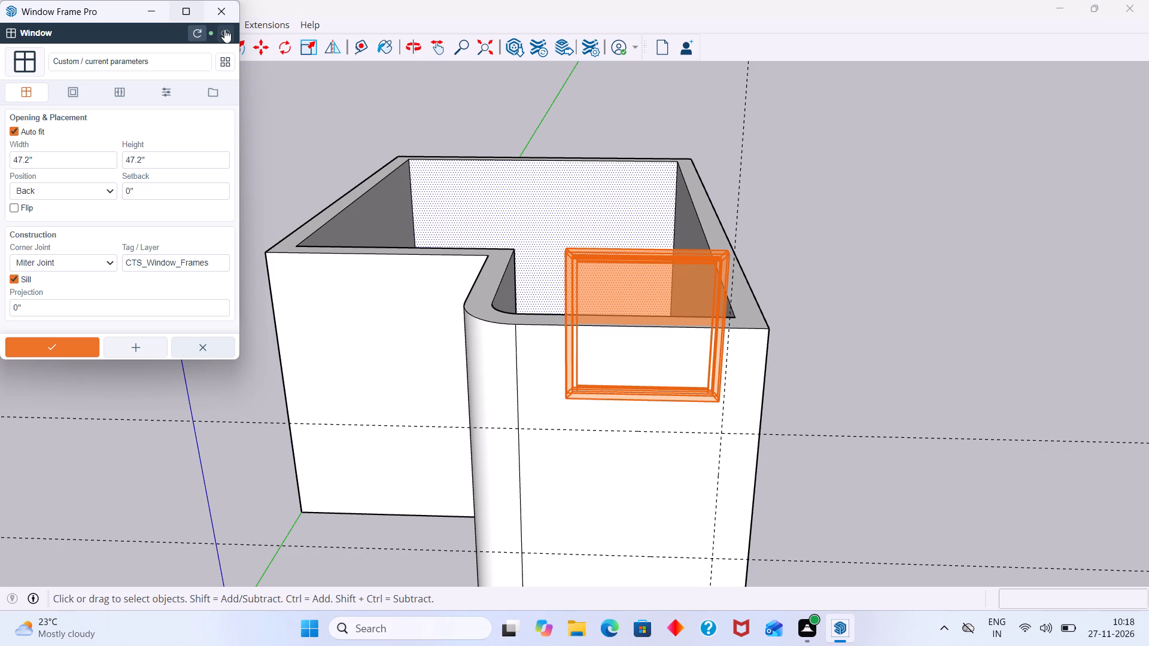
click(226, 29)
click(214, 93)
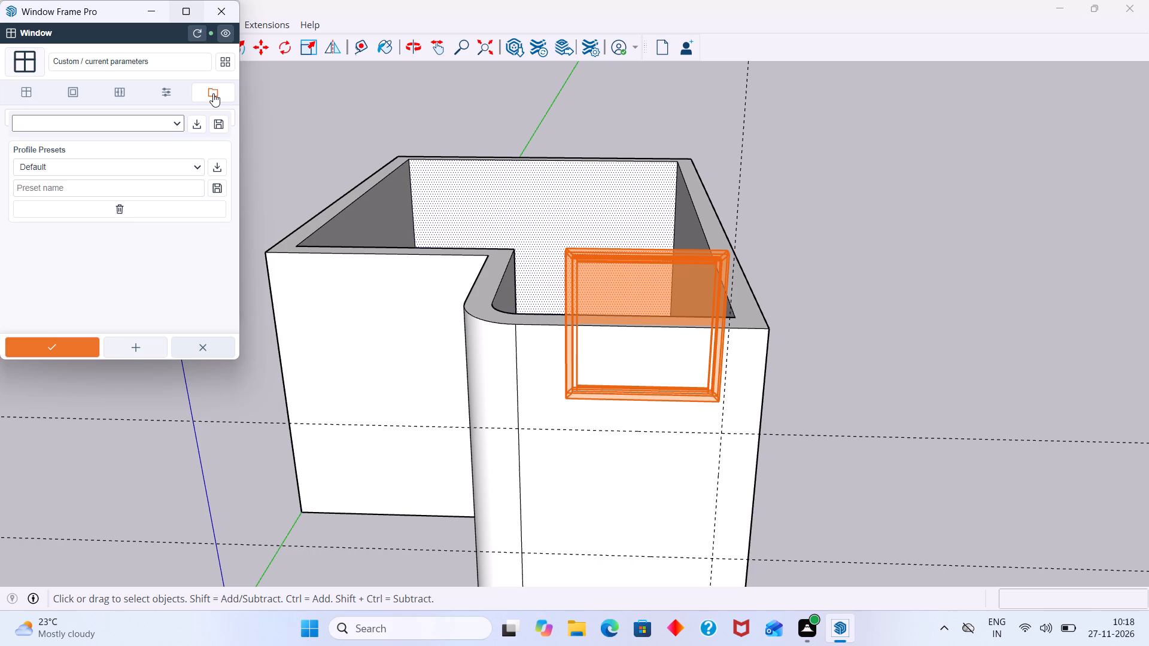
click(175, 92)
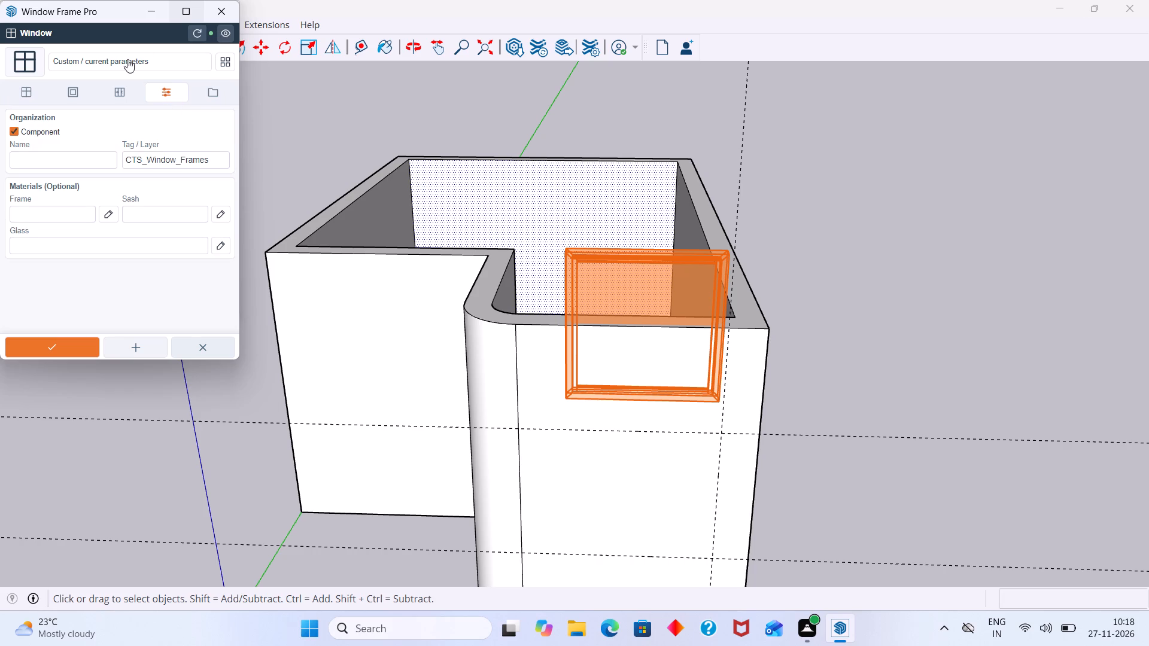
Try the Two sliding panels pattern on the previewed window, and switch it to Three sliding panels.
click(17, 66)
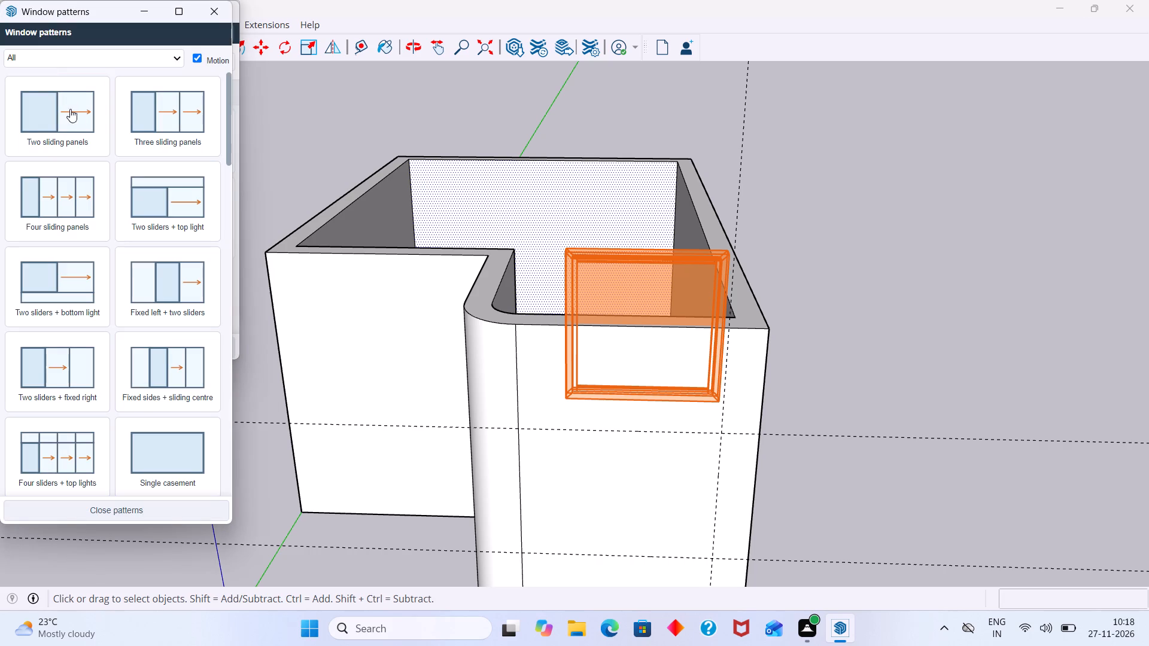
click(53, 115)
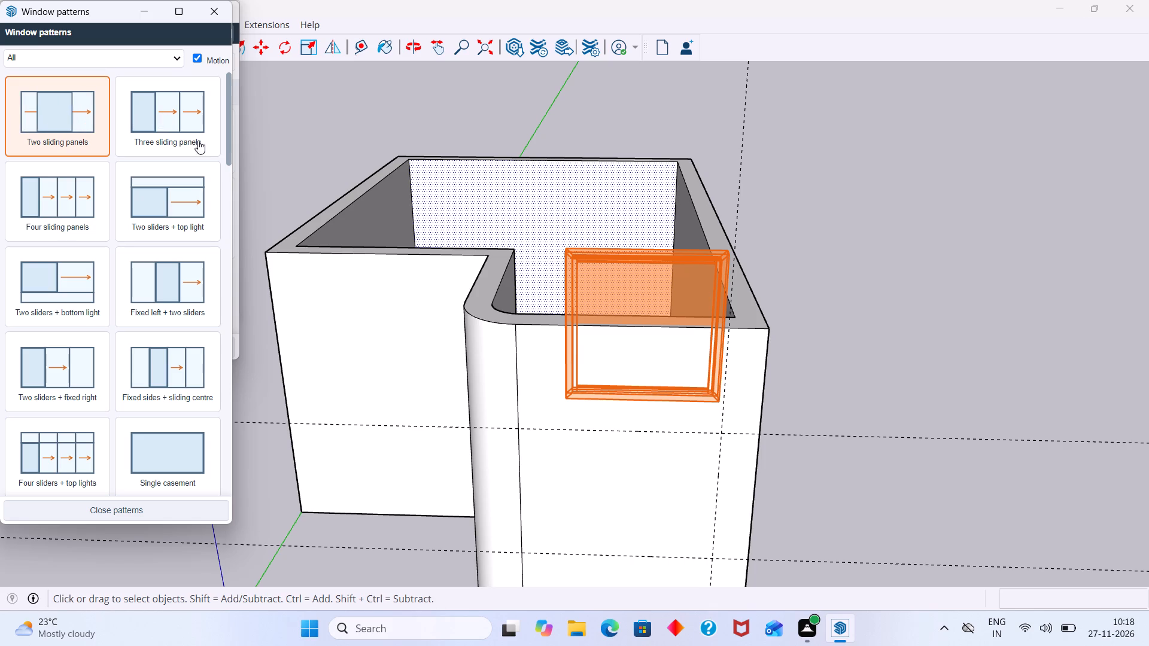
click(637, 310)
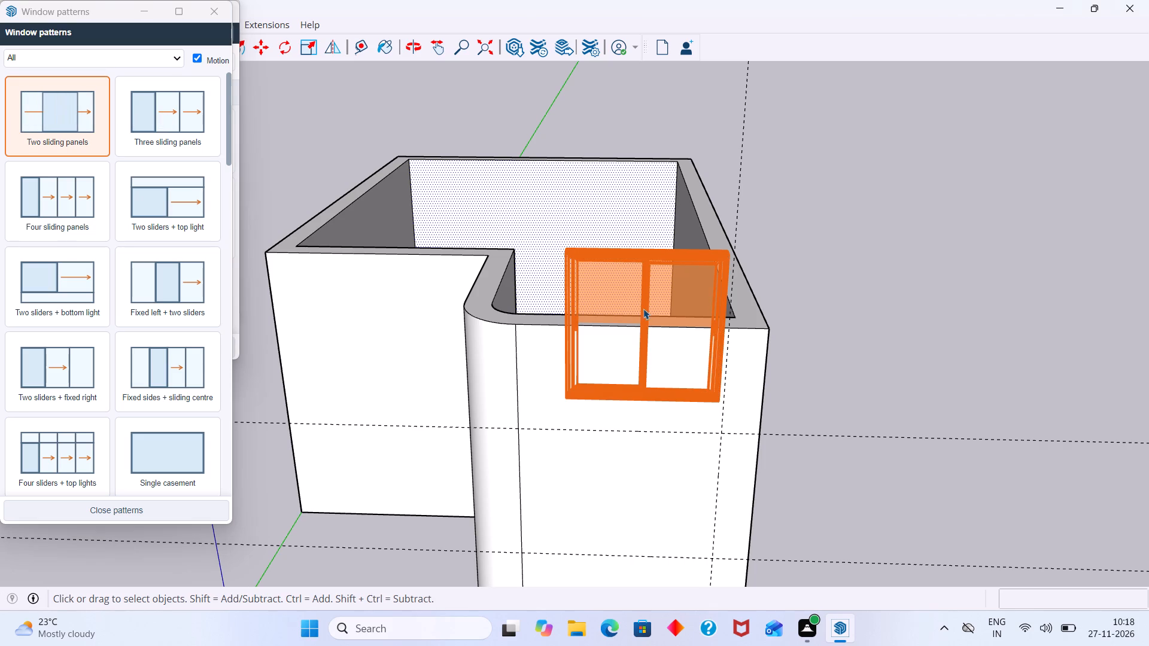
drag(642, 310, 618, 315)
drag(642, 314, 683, 313)
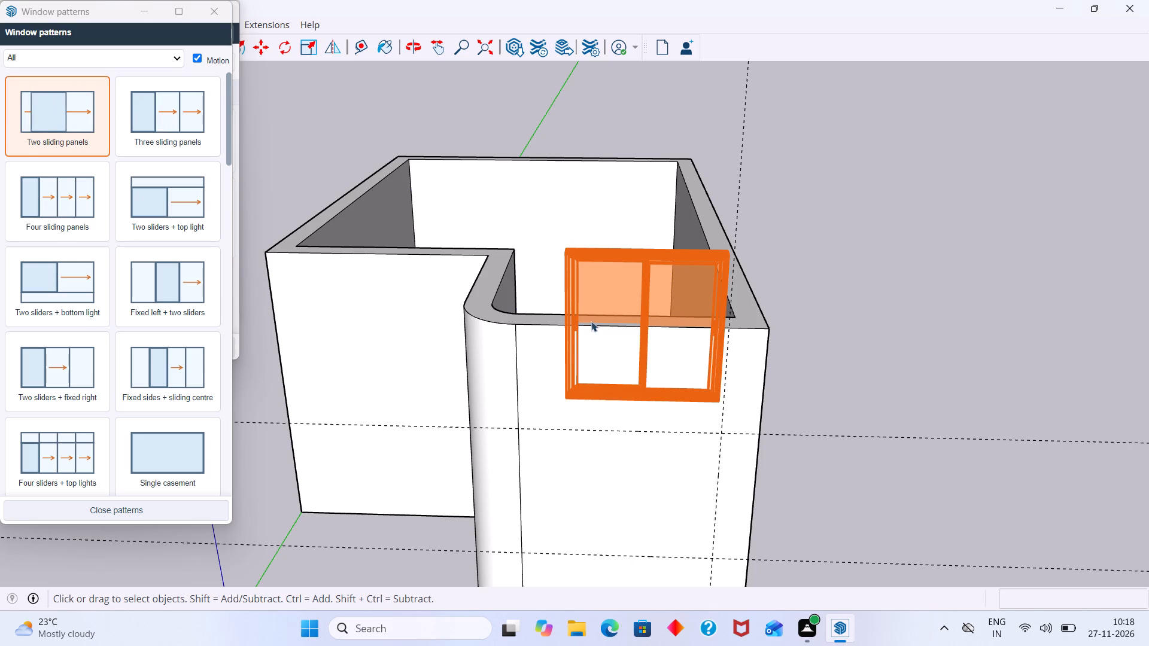
click(182, 126)
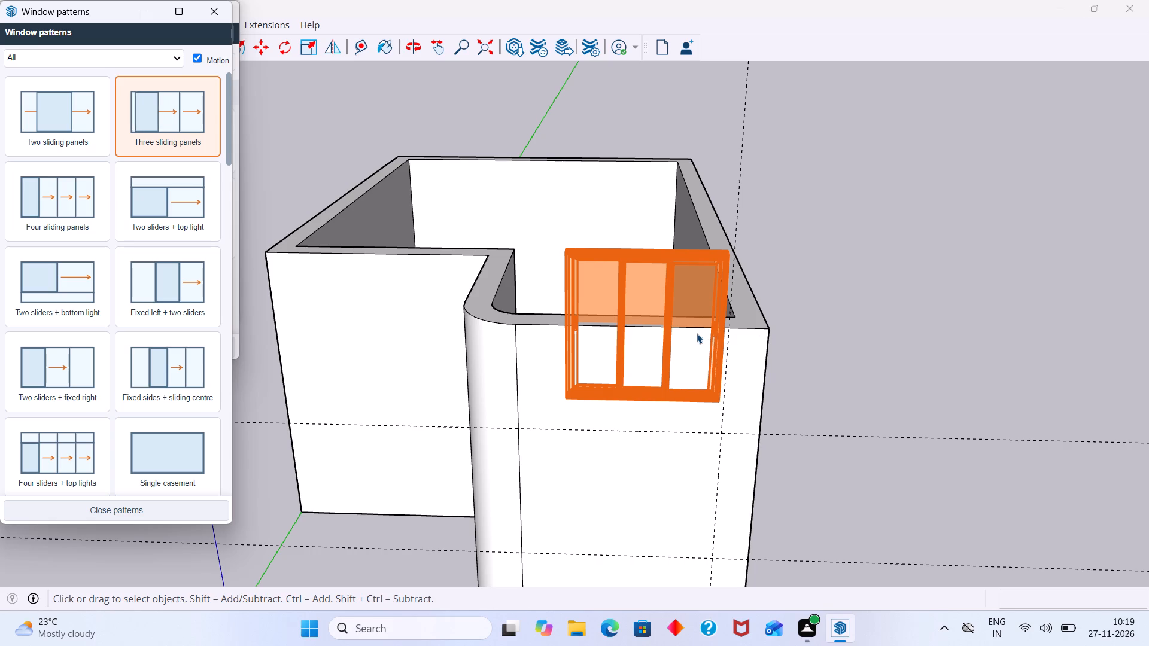
click(639, 318)
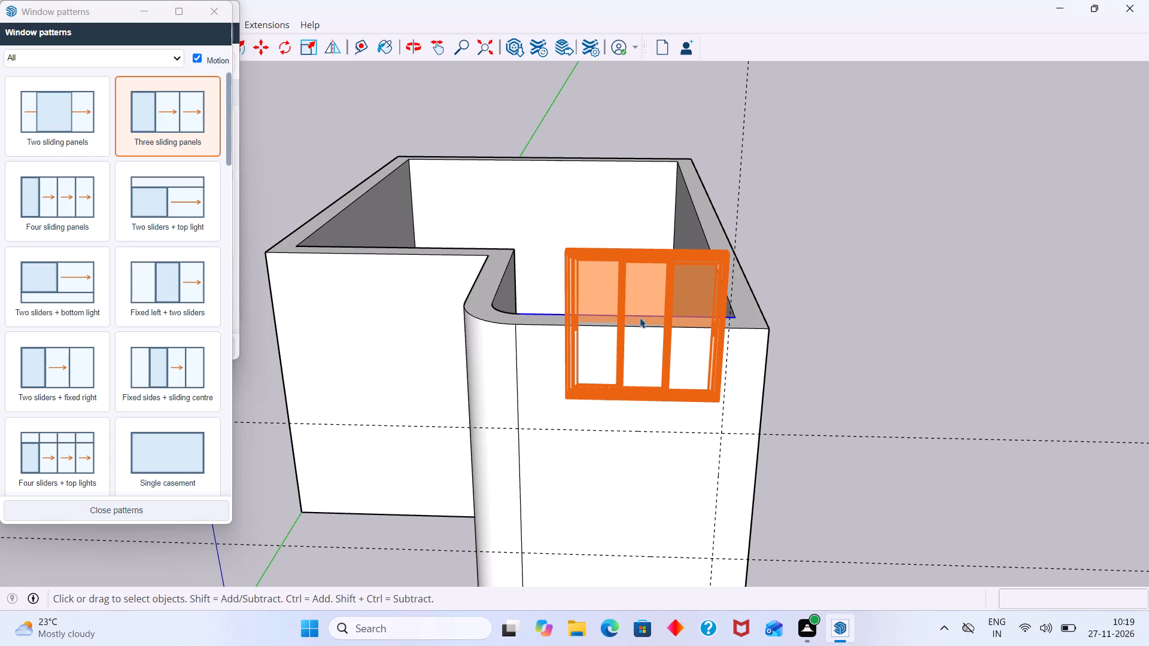
click(878, 263)
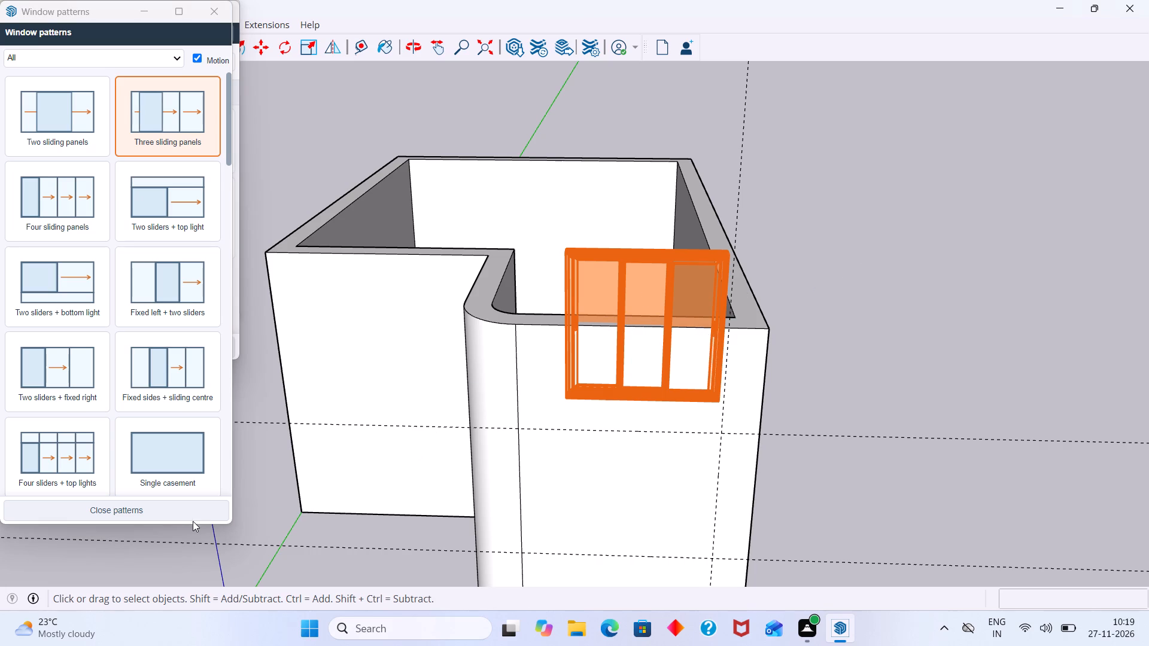
scroll(141, 516, down, 3)
click(139, 511)
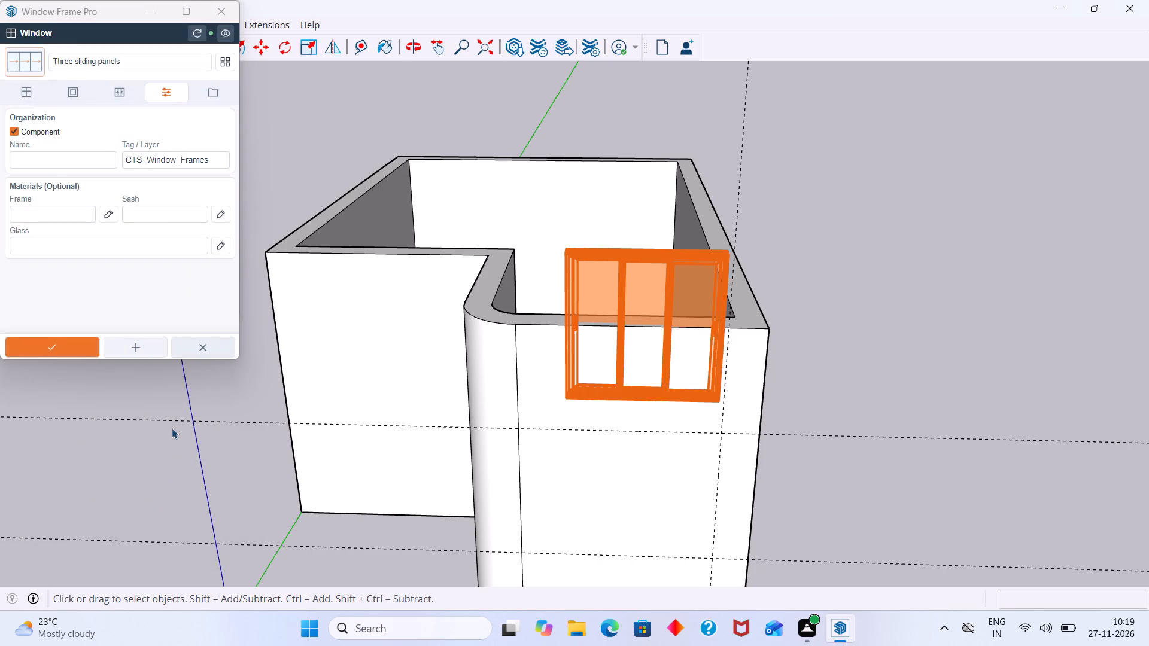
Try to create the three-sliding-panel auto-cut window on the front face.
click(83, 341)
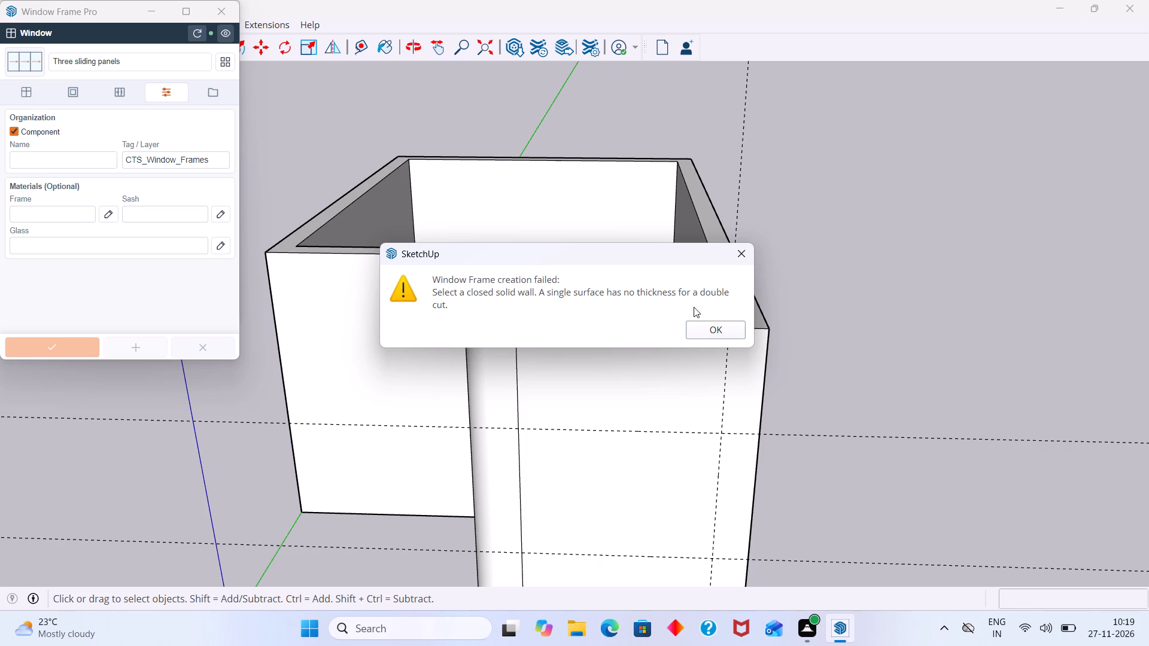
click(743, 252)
Draw a window rectangle 4' high by about 5'5" wide between the guides on the front face, and select it with its edges.
scroll(699, 397, down, 8)
scroll(805, 319, down, 13)
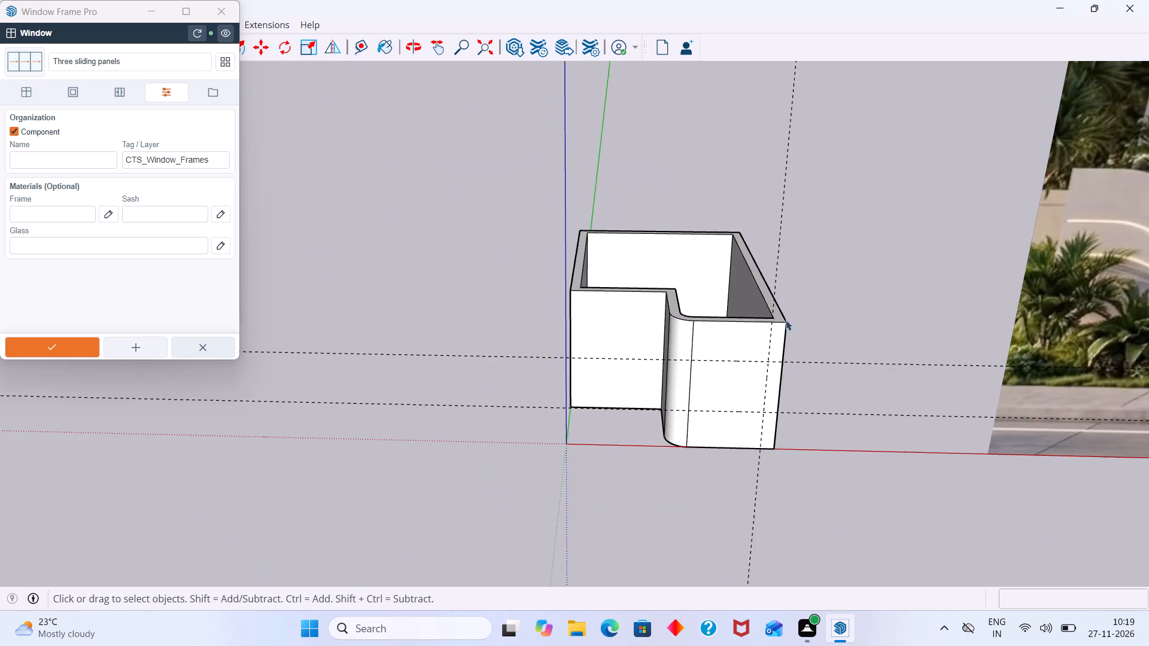
scroll(786, 320, down, 3)
middle_drag(716, 378, 741, 403)
scroll(741, 373, up, 10)
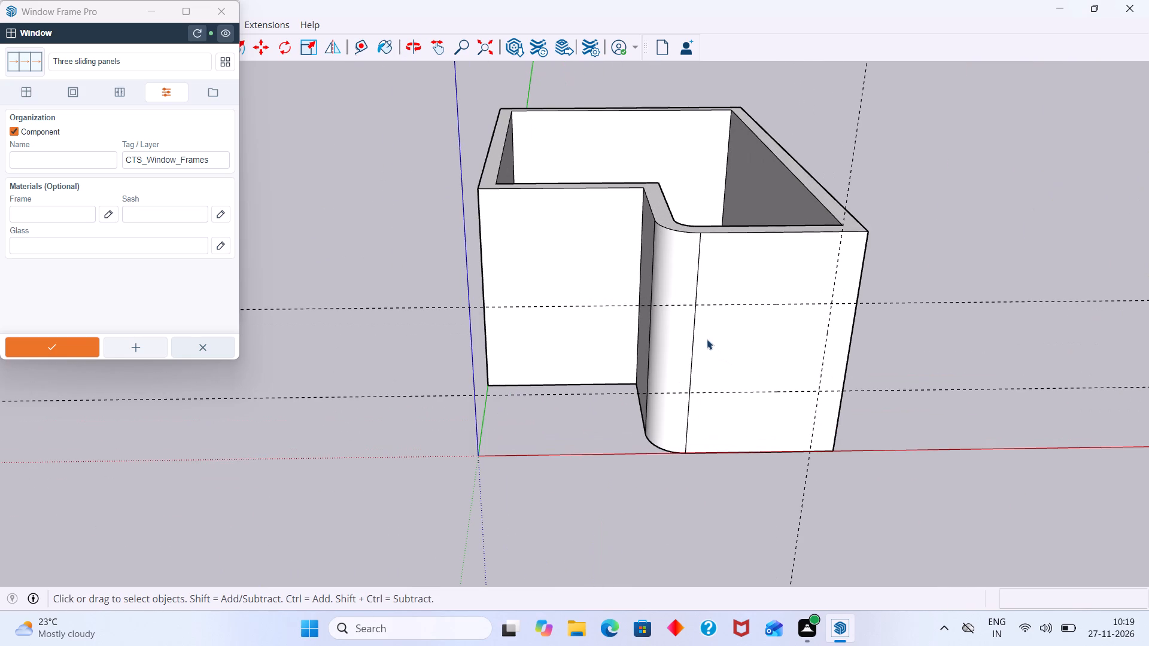
scroll(557, 354, down, 7)
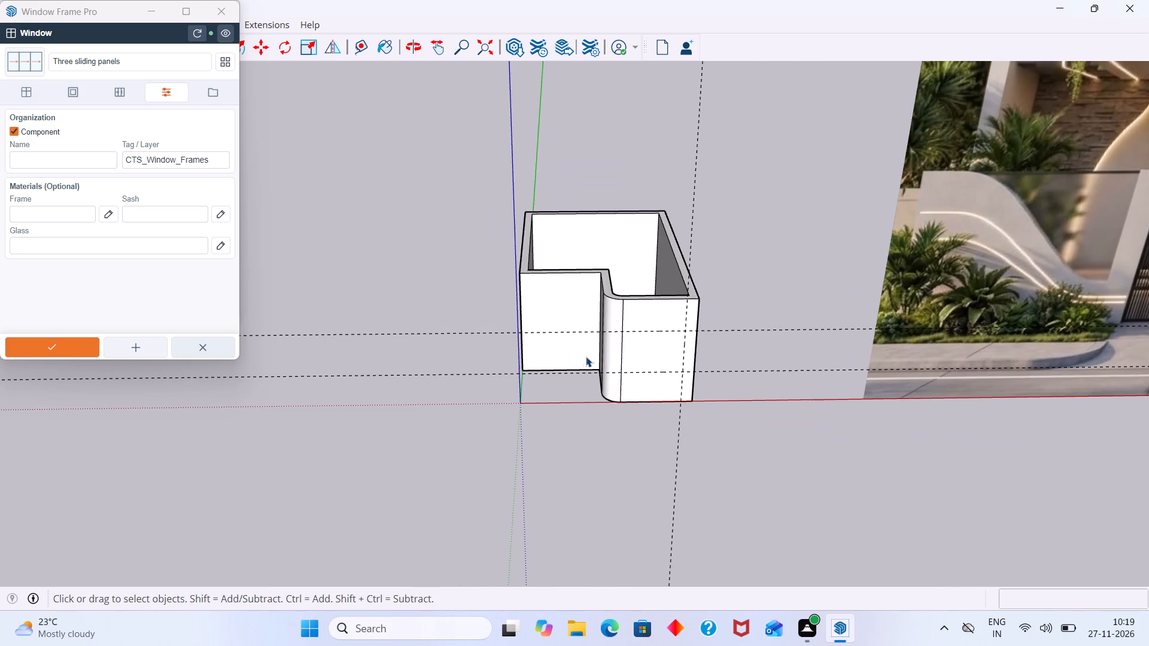
scroll(647, 340, up, 10)
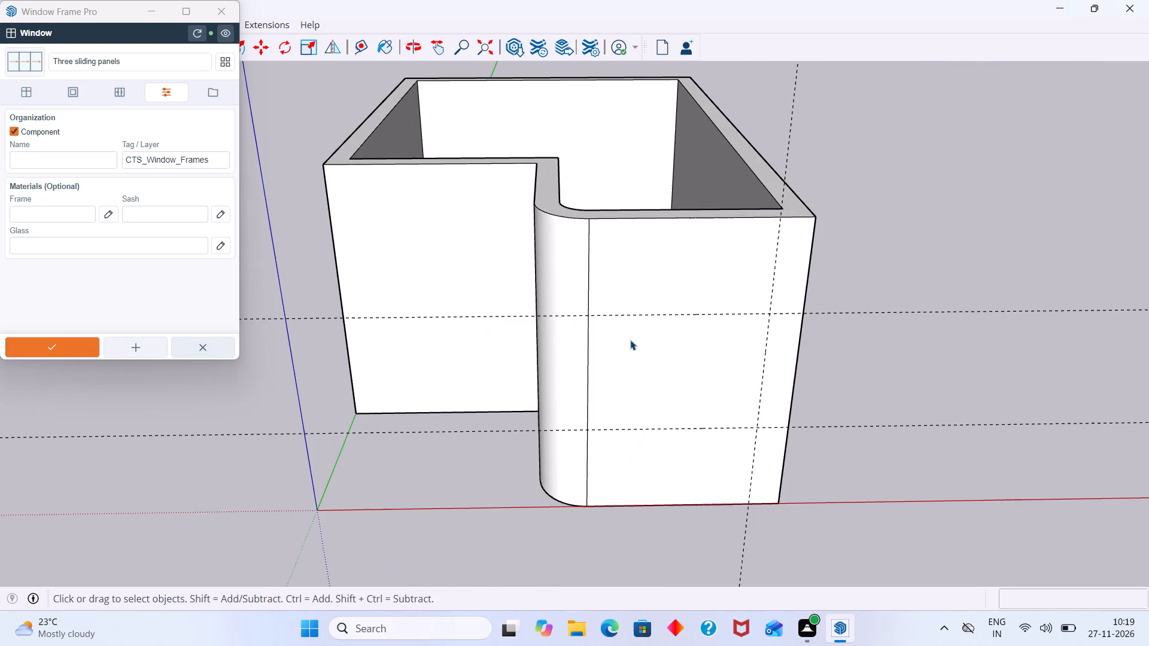
key(r)
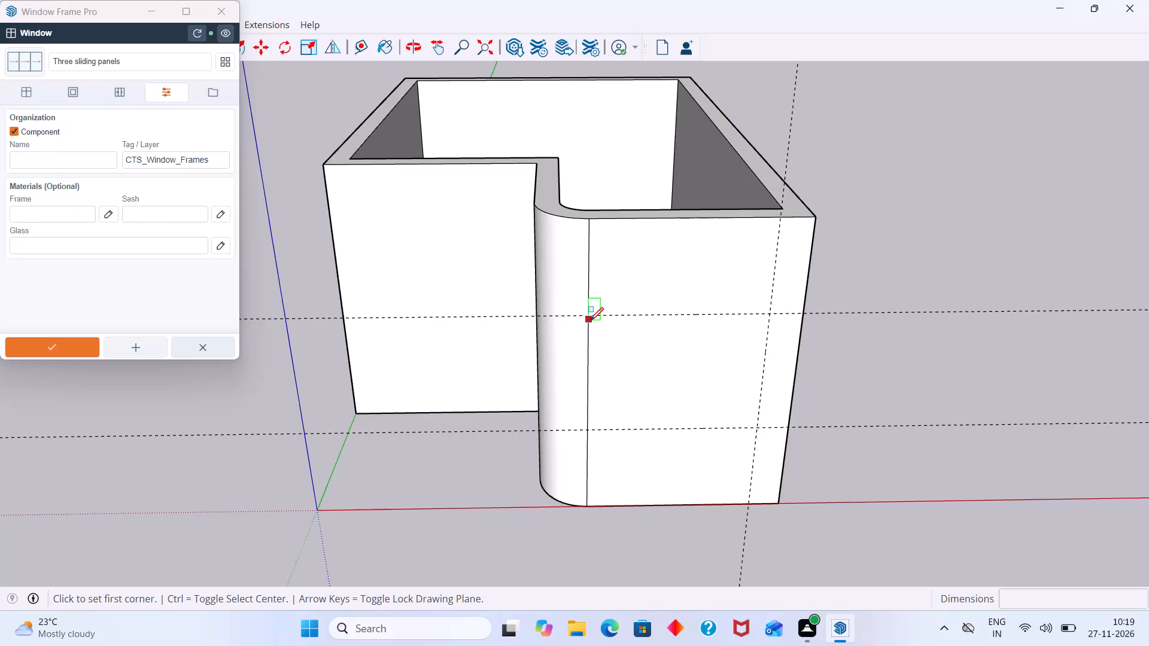
click(588, 318)
click(758, 428)
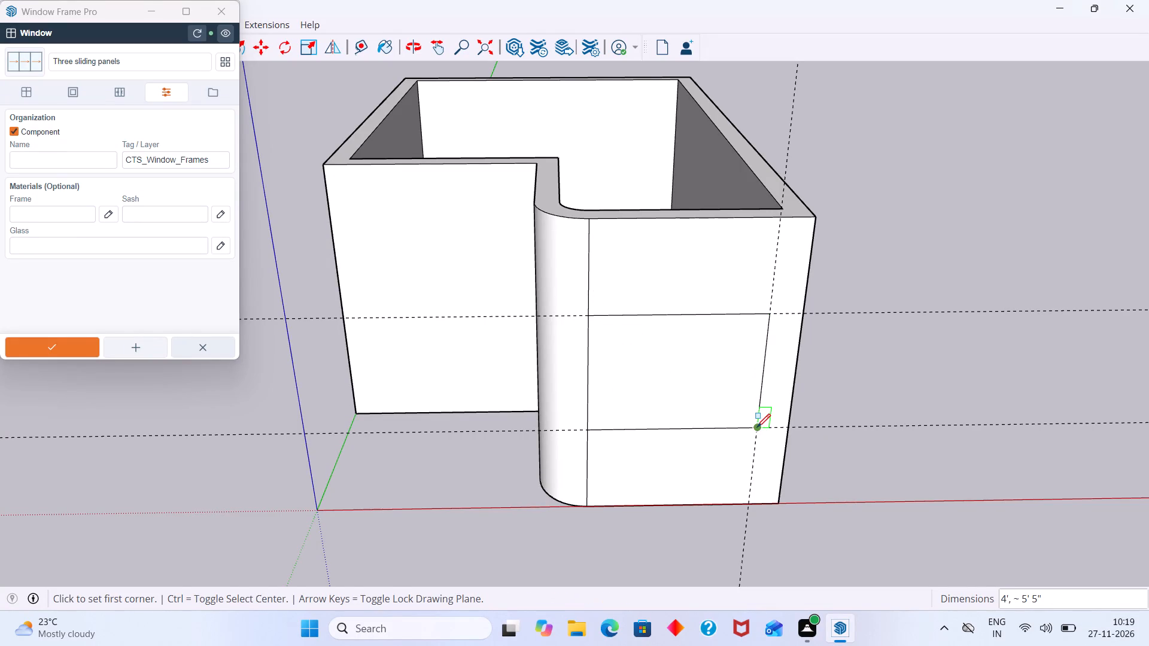
key(space)
double_click(704, 389)
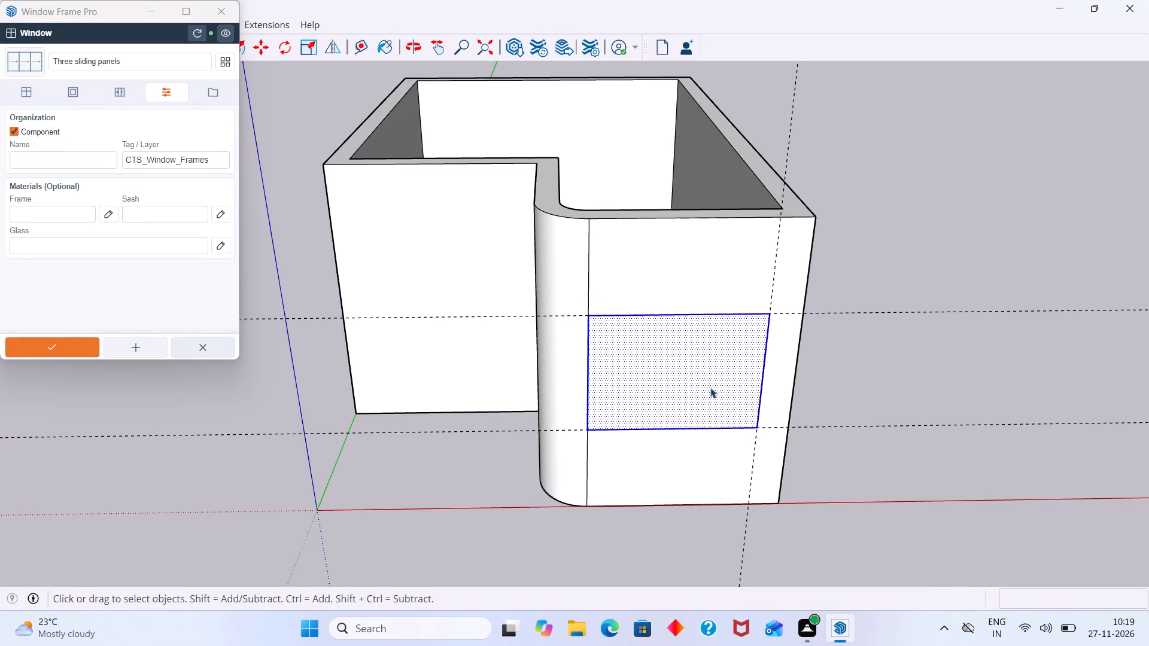
Push the window rectangle 9" through the front wall to cut the opening.
key(p)
click(710, 388)
middle_drag(602, 234, 606, 352)
scroll(606, 352, up, 1)
click(588, 276)
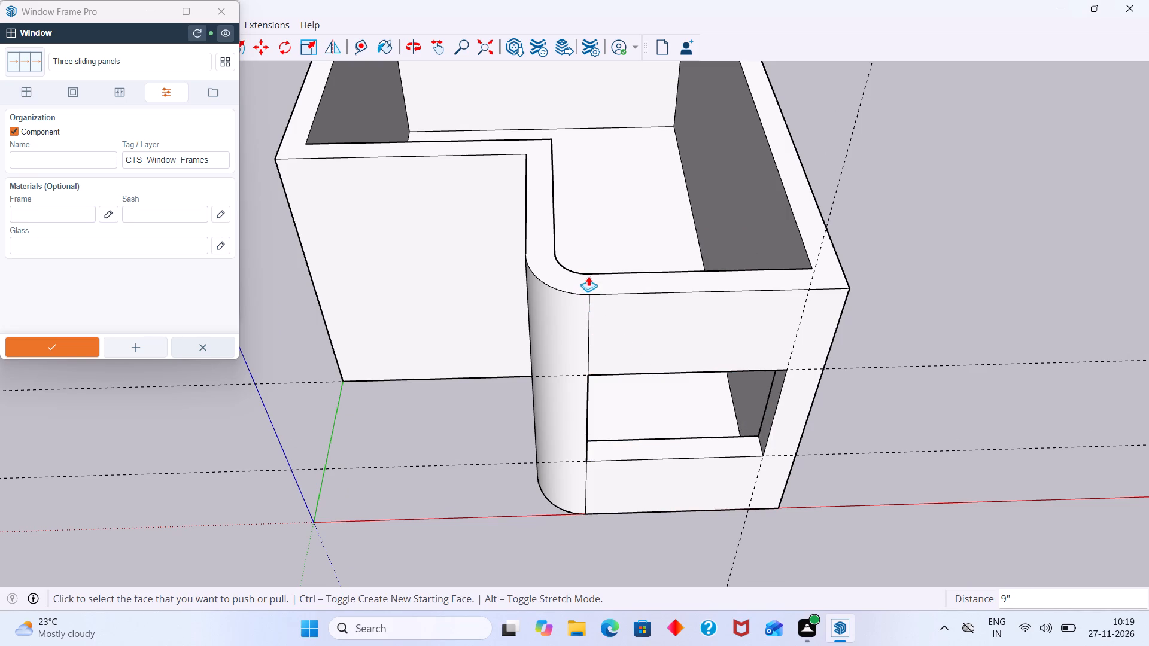
key(space)
Erase the two horizontal guides and the vertical guide around the window opening.
middle_drag(757, 410, 761, 313)
scroll(777, 324, down, 9)
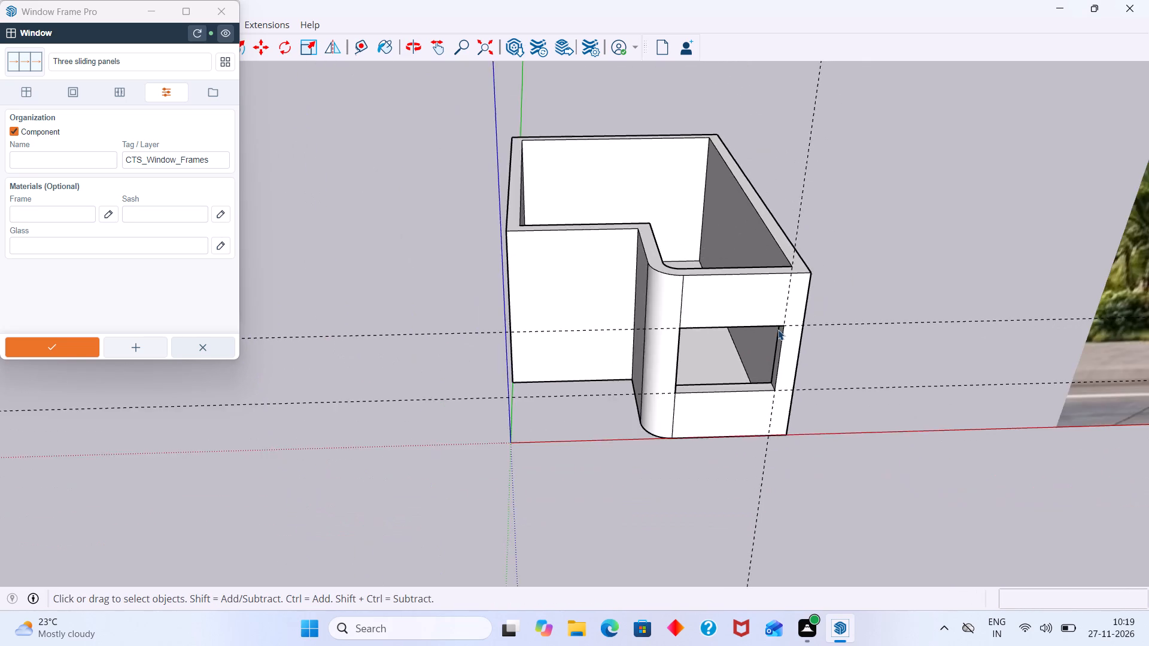
scroll(778, 330, down, 2)
middle_drag(765, 368, 788, 292)
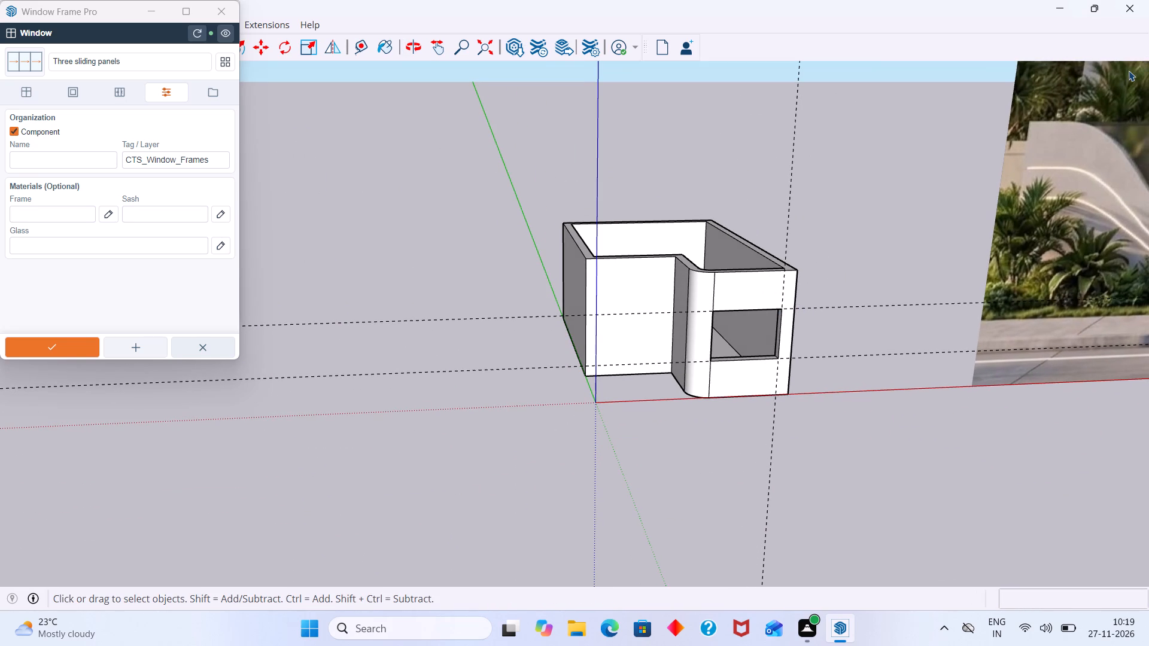
key(e)
drag(925, 223, 943, 380)
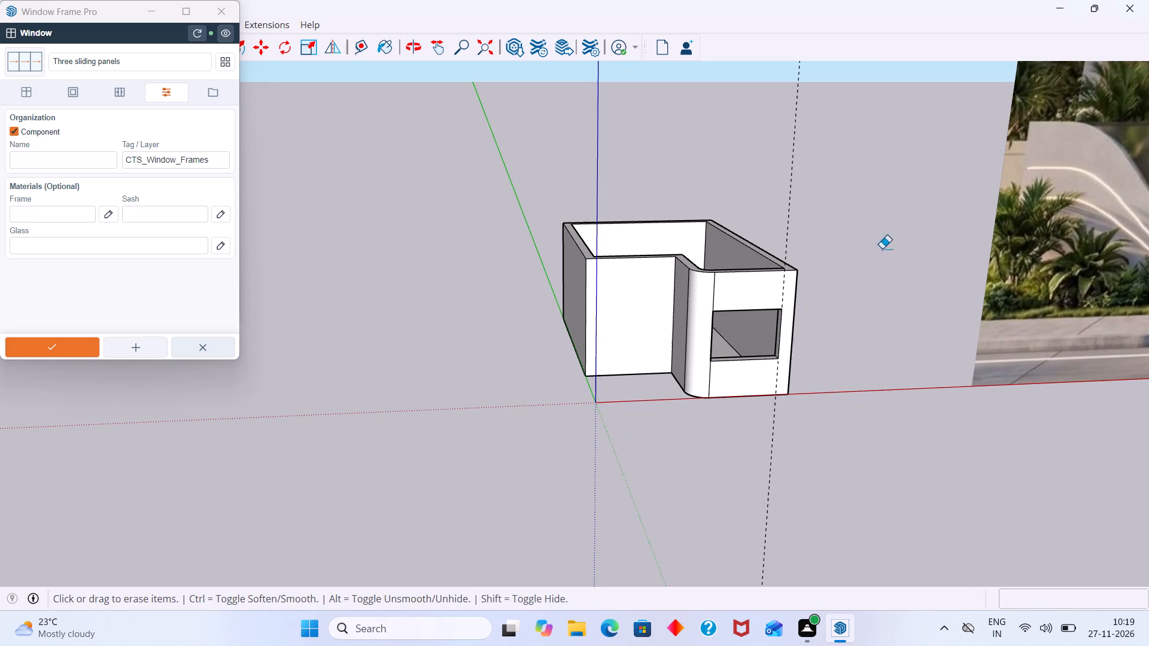
drag(838, 193, 622, 177)
Draw a rectangle about 5'5" by 4' filling the window opening, between midpoints of the wall thickness at opposite corners.
scroll(846, 290, up, 9)
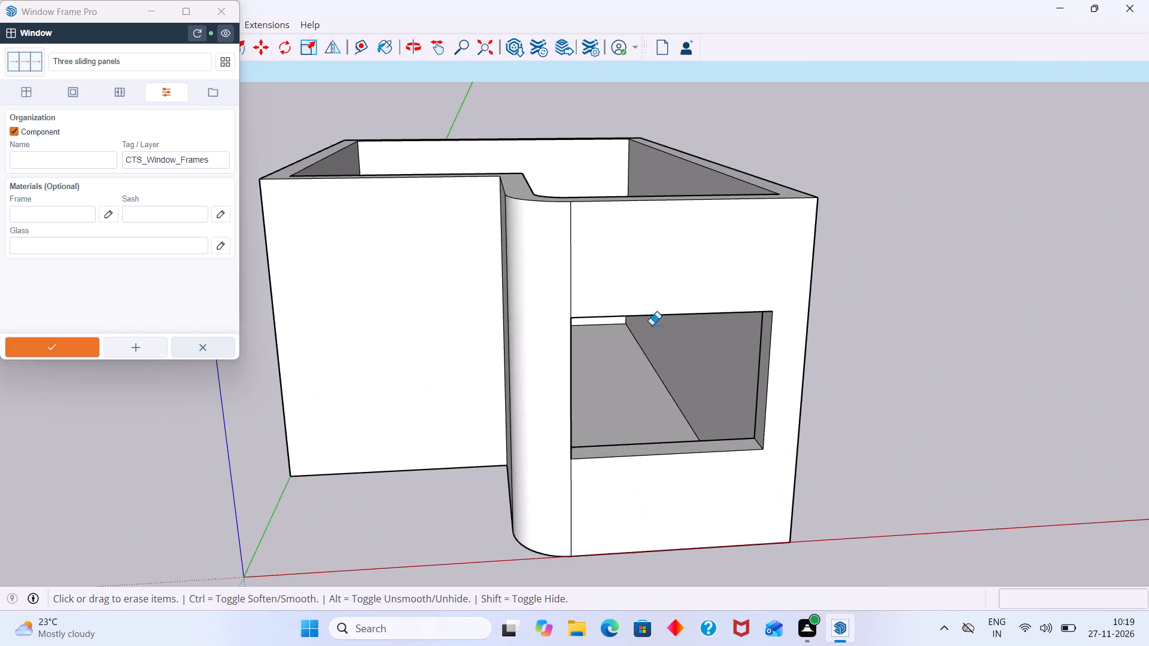
middle_drag(652, 326, 420, 318)
middle_drag(551, 338, 585, 261)
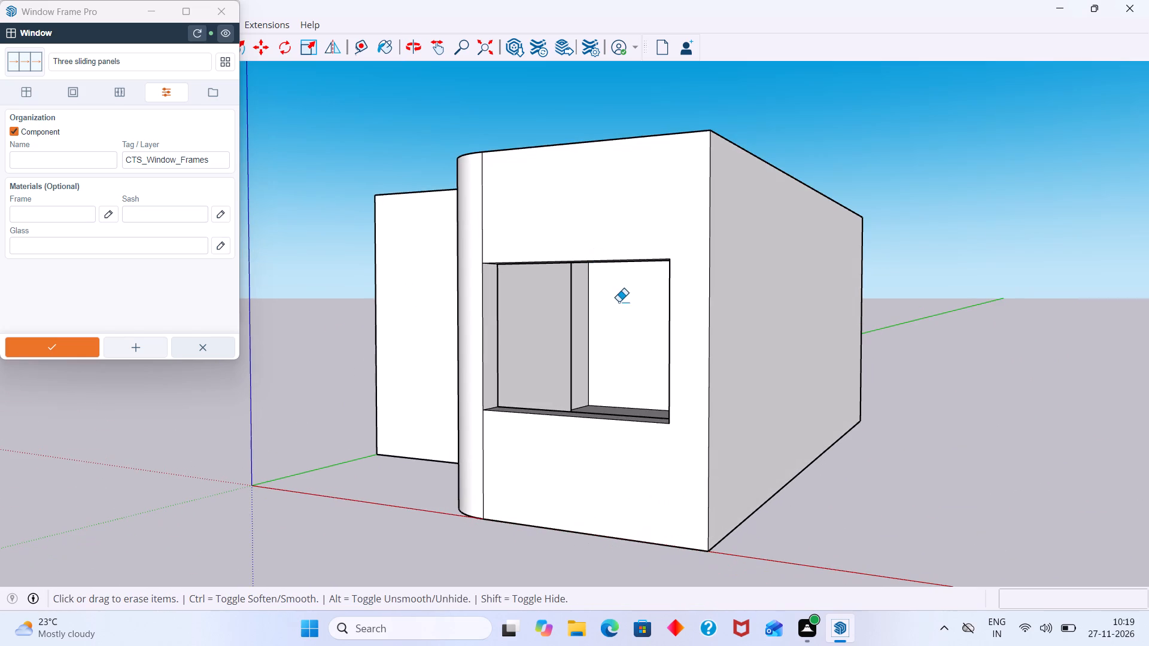
key(r)
scroll(530, 310, up, 6)
middle_drag(502, 289, 491, 237)
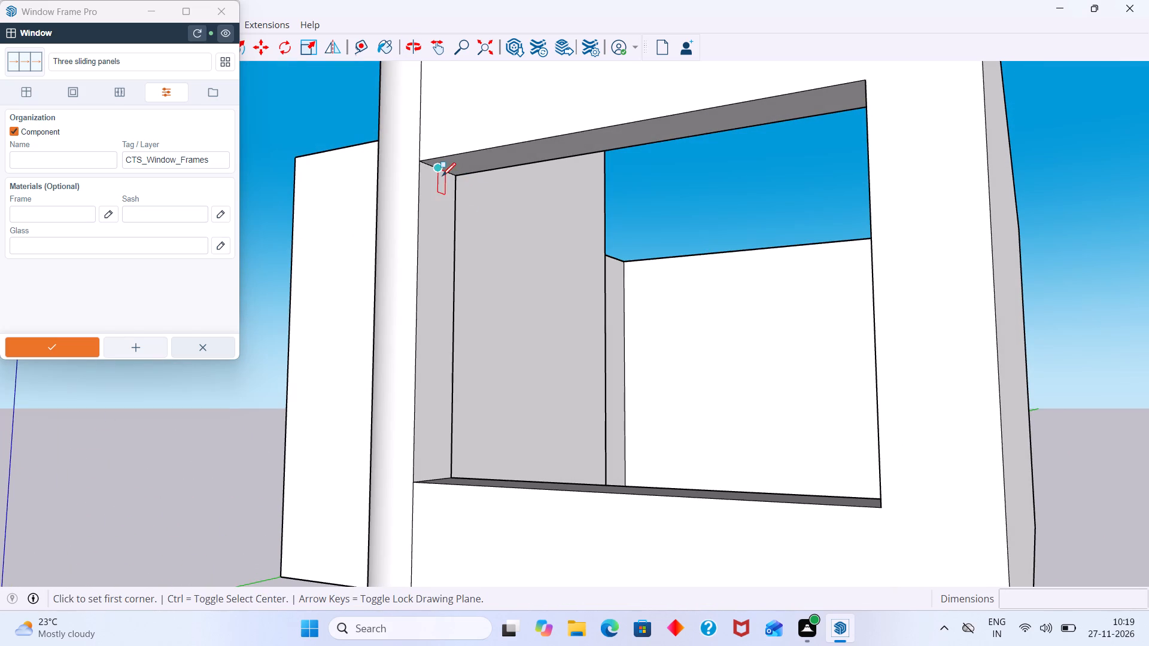
click(441, 171)
scroll(624, 428, down, 4)
middle_drag(689, 457, 917, 499)
scroll(907, 441, up, 1)
scroll(765, 498, up, 12)
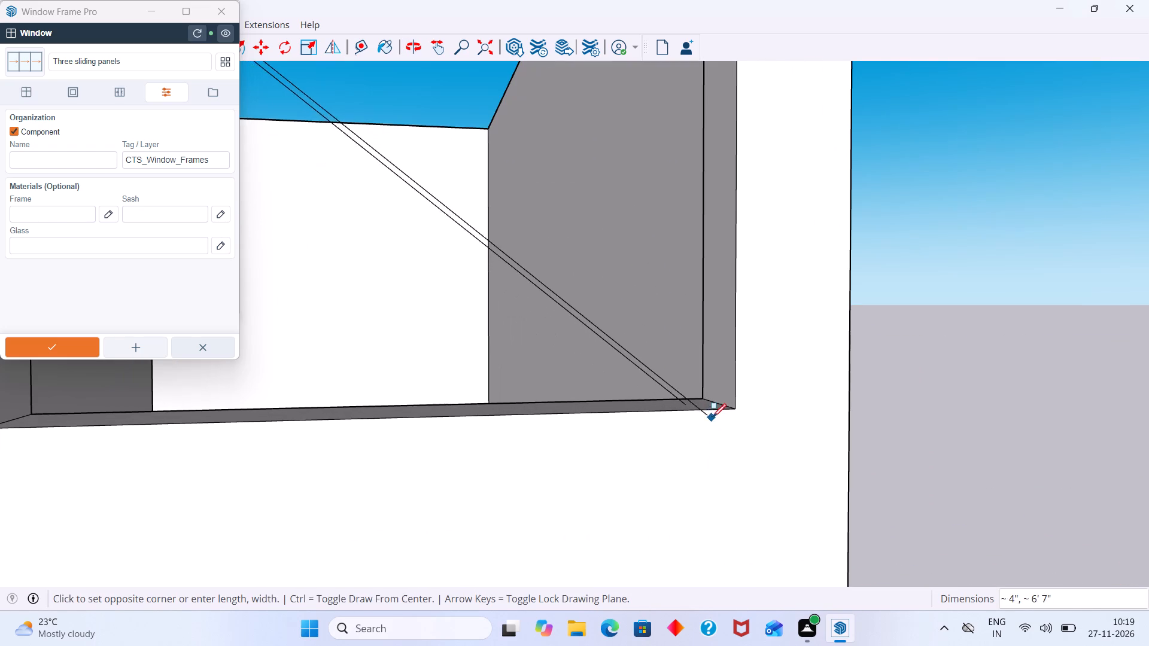
click(722, 403)
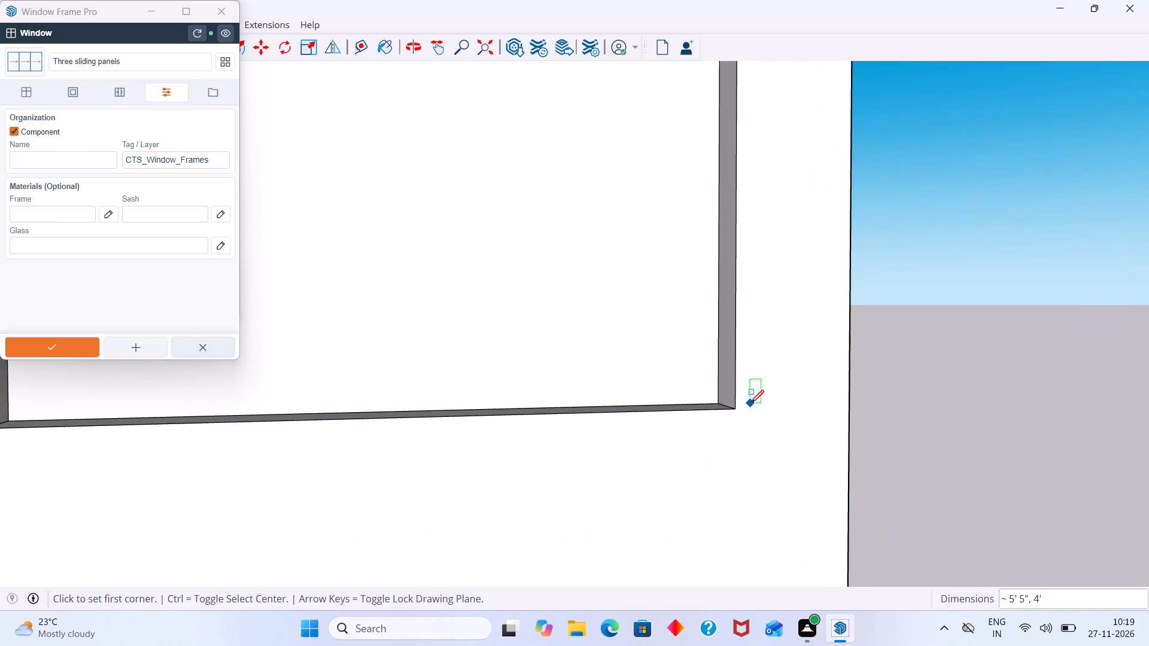
key(space)
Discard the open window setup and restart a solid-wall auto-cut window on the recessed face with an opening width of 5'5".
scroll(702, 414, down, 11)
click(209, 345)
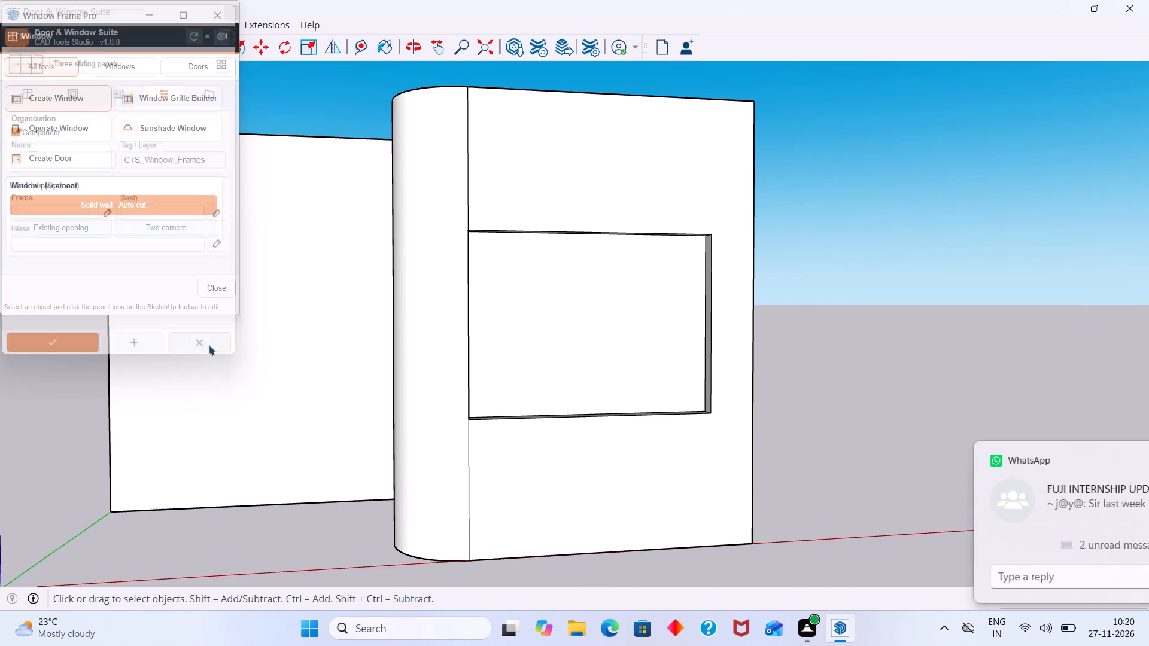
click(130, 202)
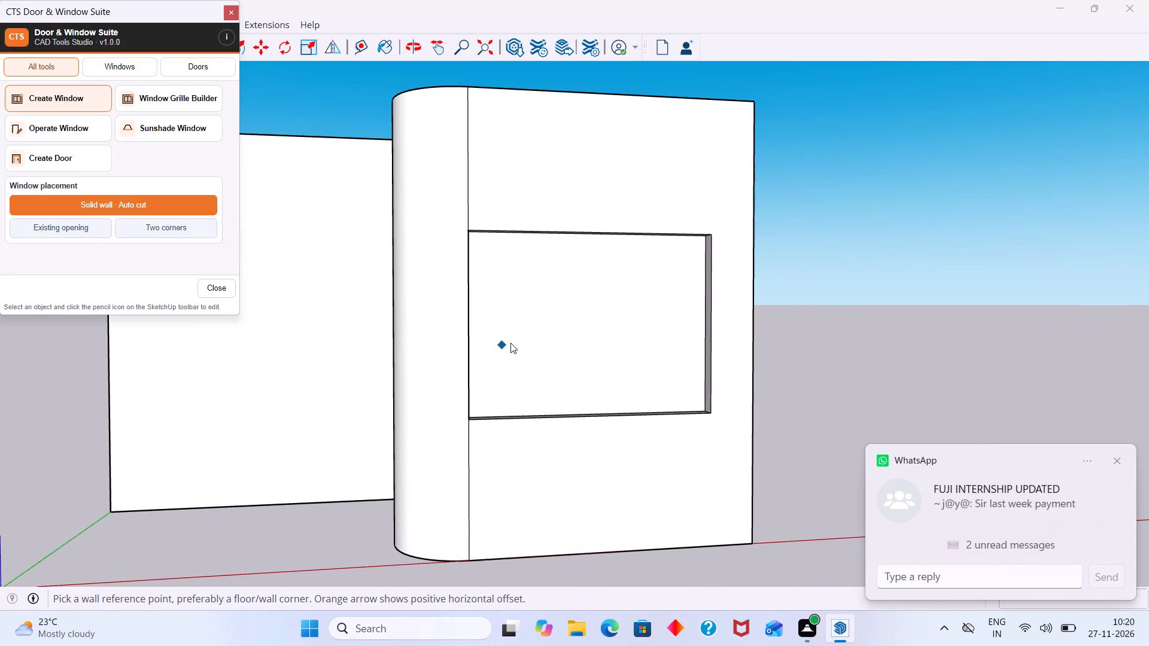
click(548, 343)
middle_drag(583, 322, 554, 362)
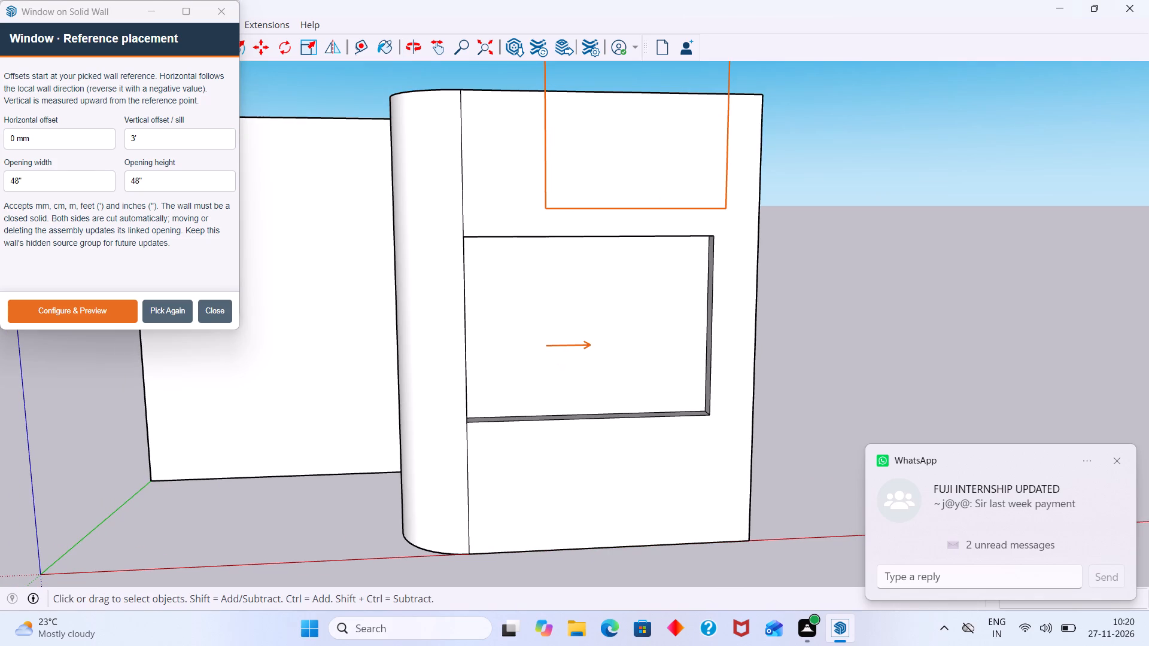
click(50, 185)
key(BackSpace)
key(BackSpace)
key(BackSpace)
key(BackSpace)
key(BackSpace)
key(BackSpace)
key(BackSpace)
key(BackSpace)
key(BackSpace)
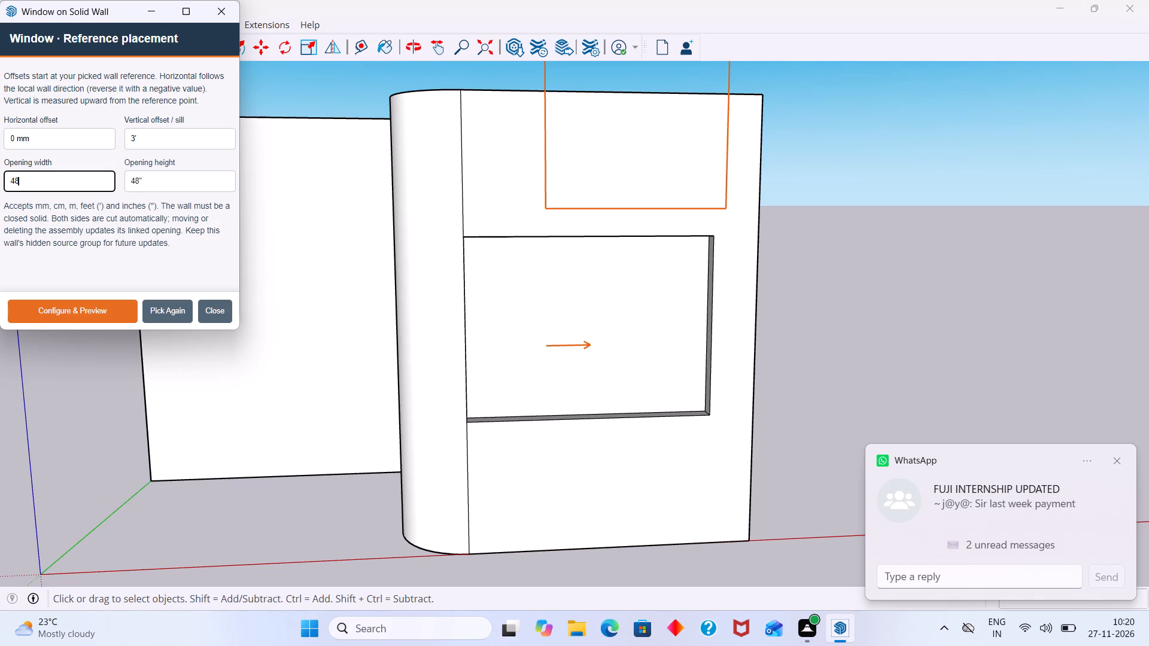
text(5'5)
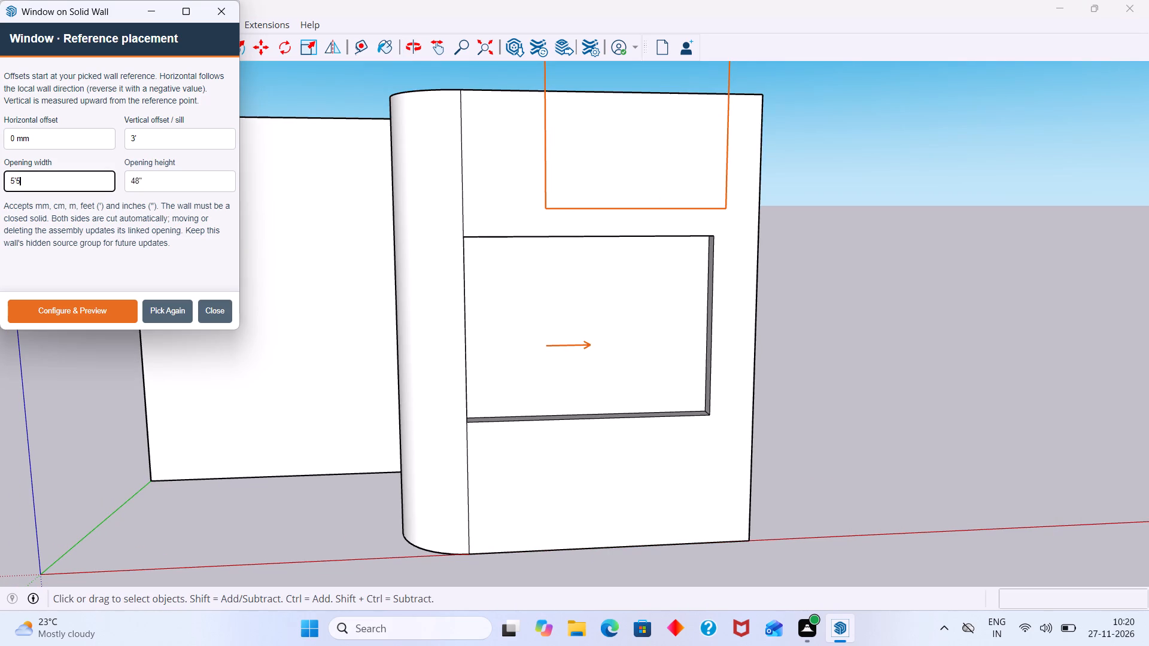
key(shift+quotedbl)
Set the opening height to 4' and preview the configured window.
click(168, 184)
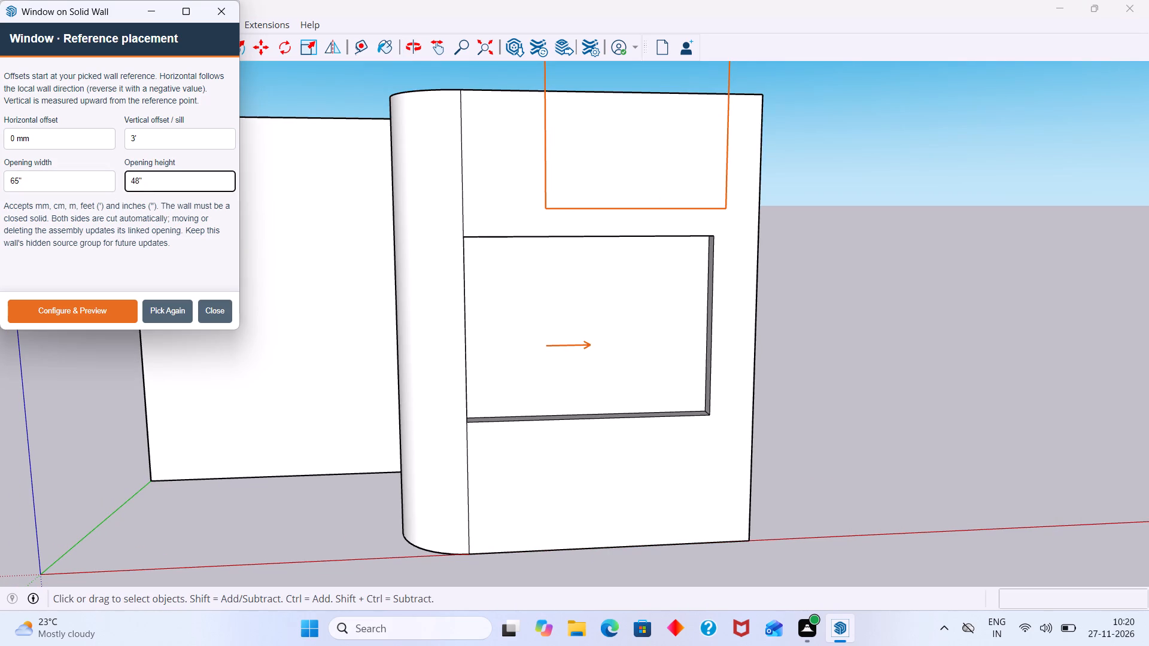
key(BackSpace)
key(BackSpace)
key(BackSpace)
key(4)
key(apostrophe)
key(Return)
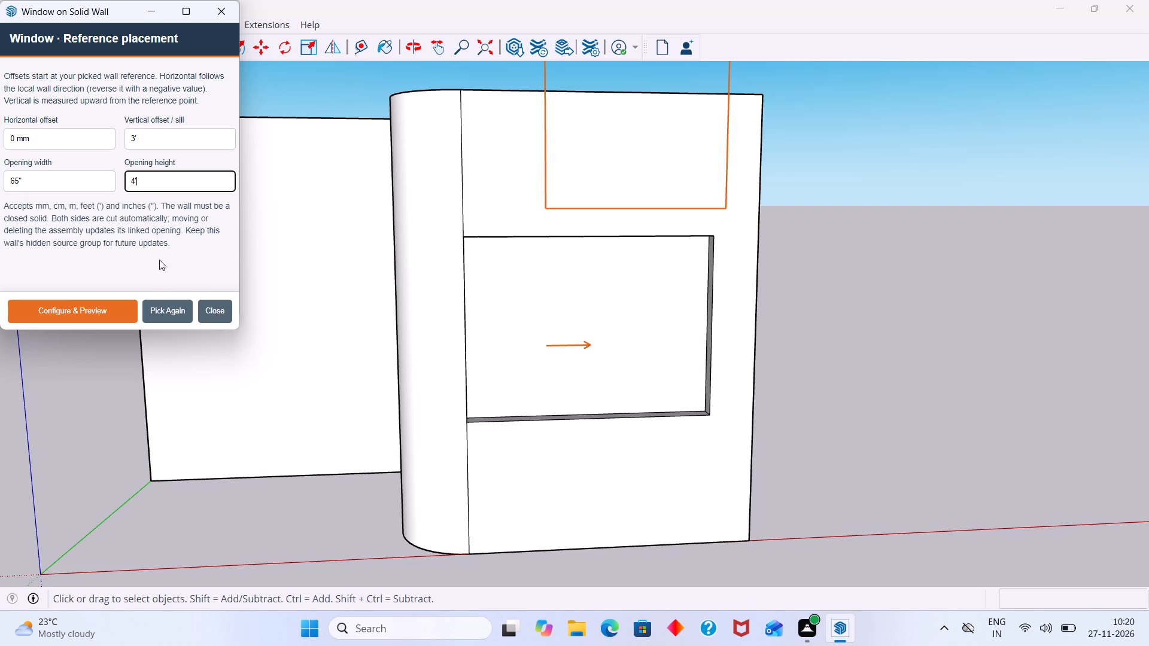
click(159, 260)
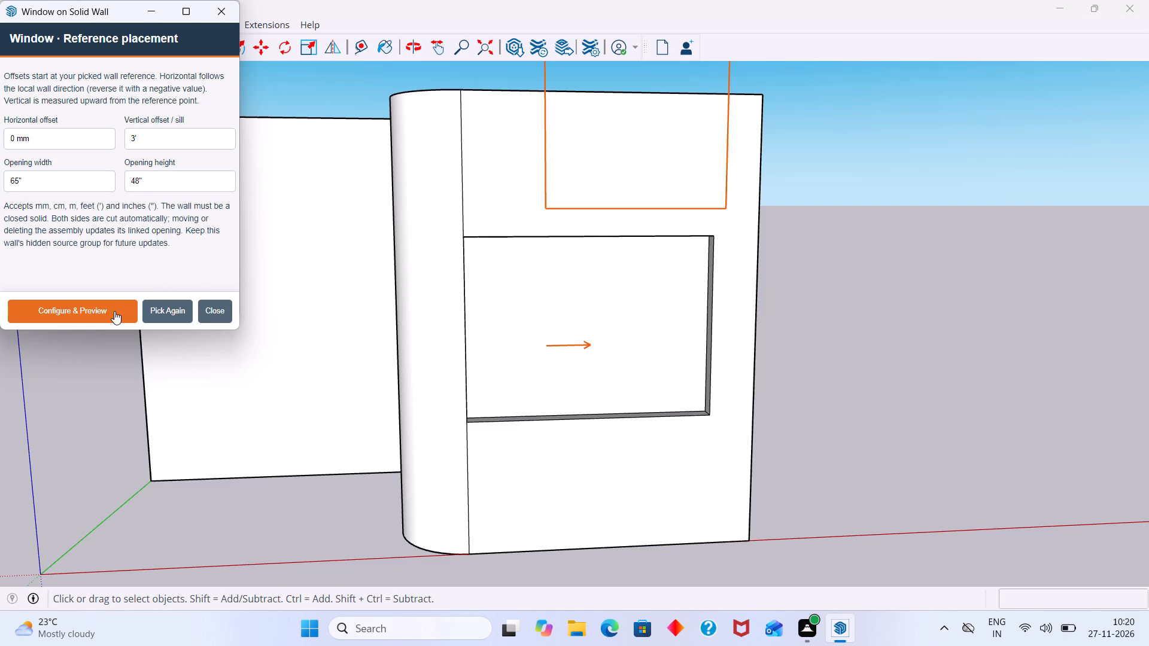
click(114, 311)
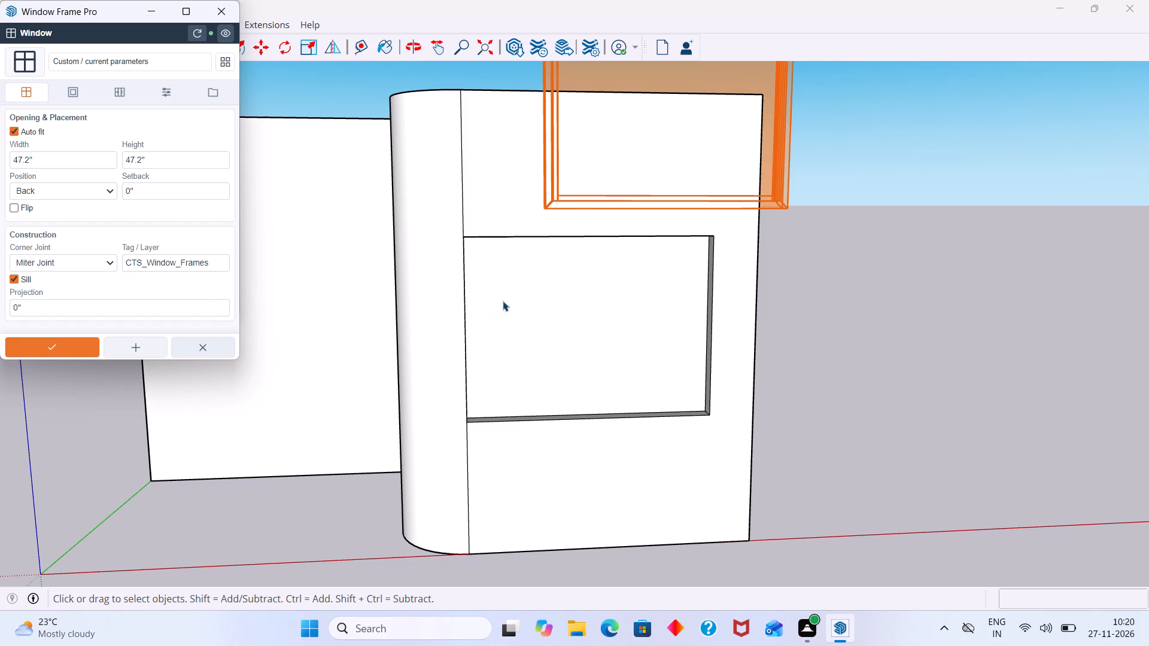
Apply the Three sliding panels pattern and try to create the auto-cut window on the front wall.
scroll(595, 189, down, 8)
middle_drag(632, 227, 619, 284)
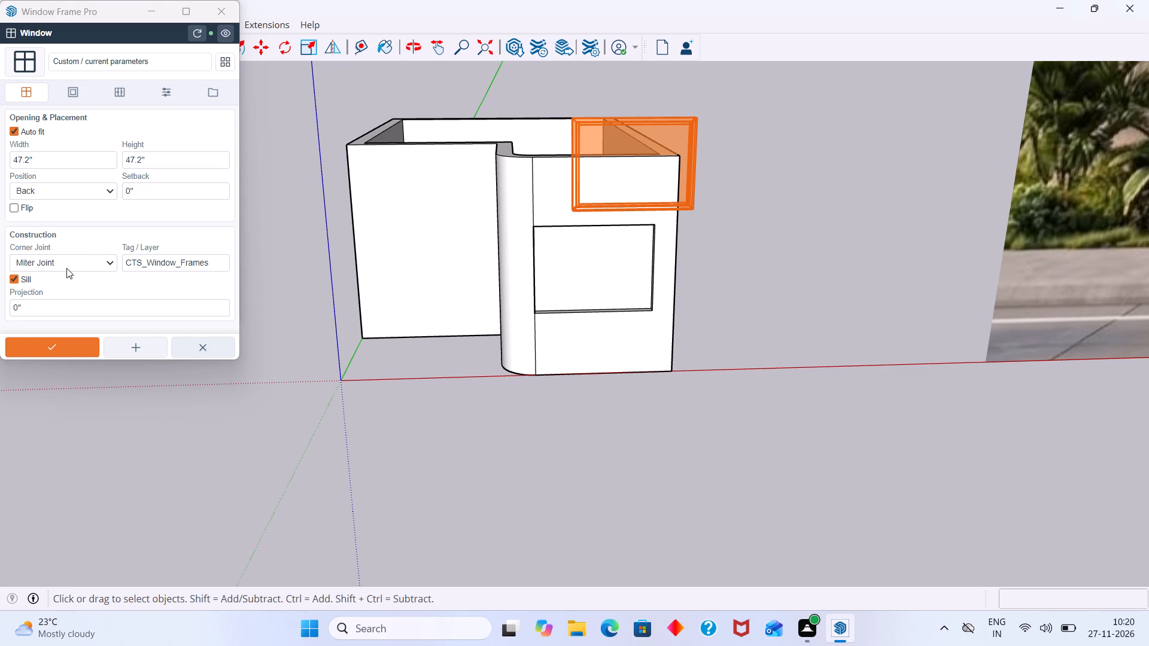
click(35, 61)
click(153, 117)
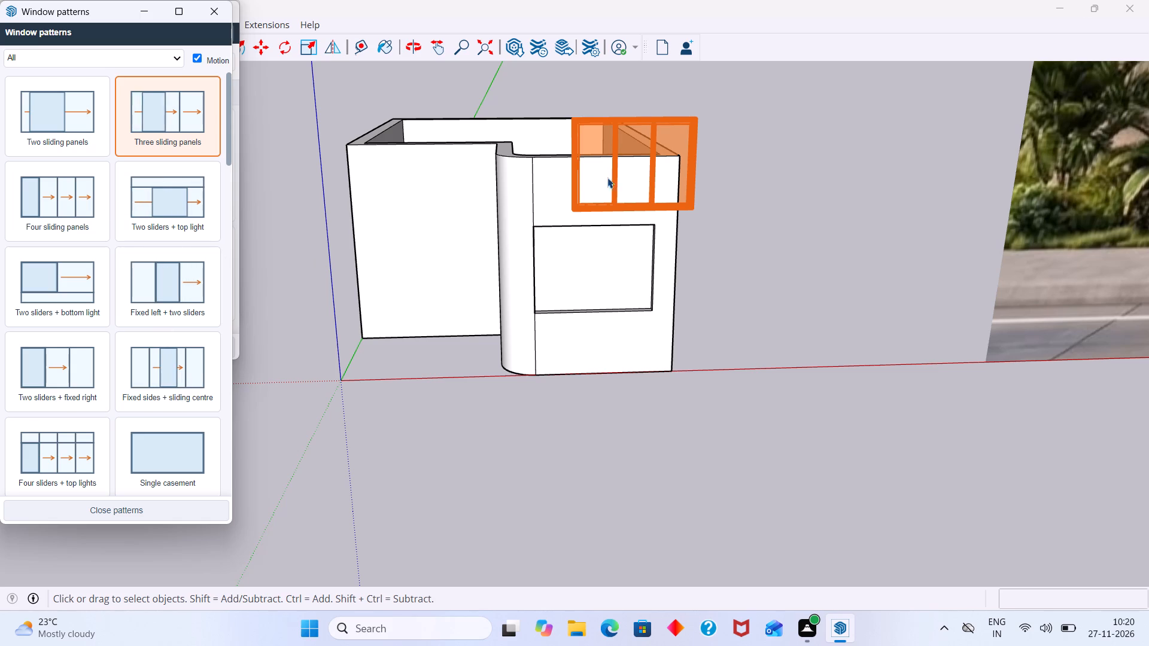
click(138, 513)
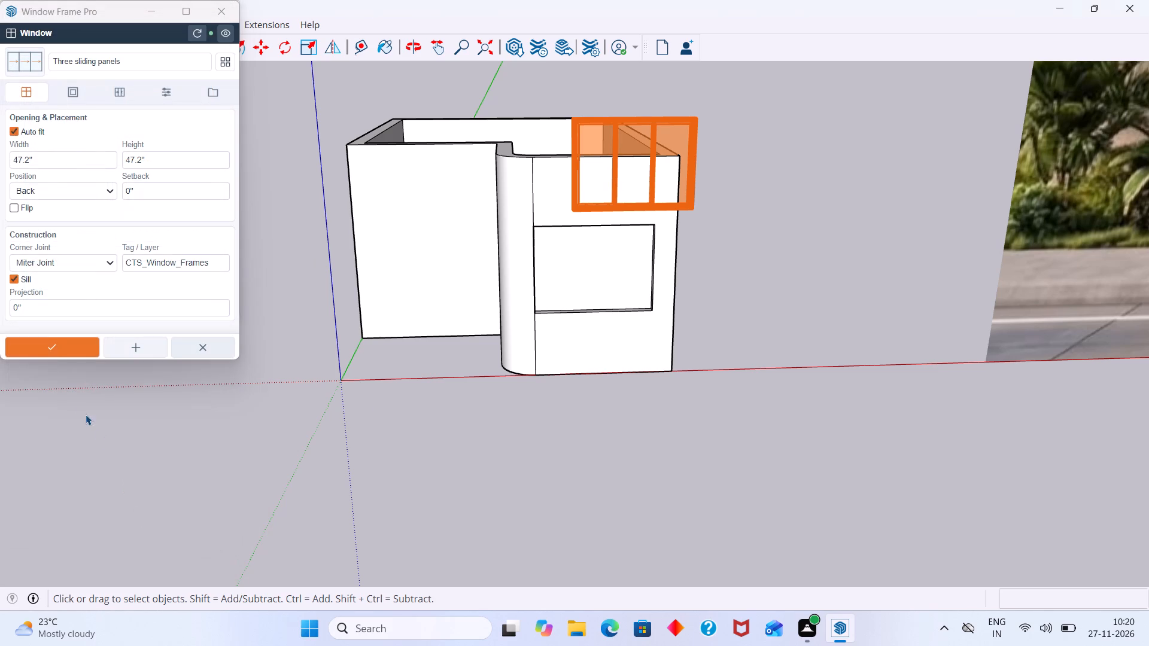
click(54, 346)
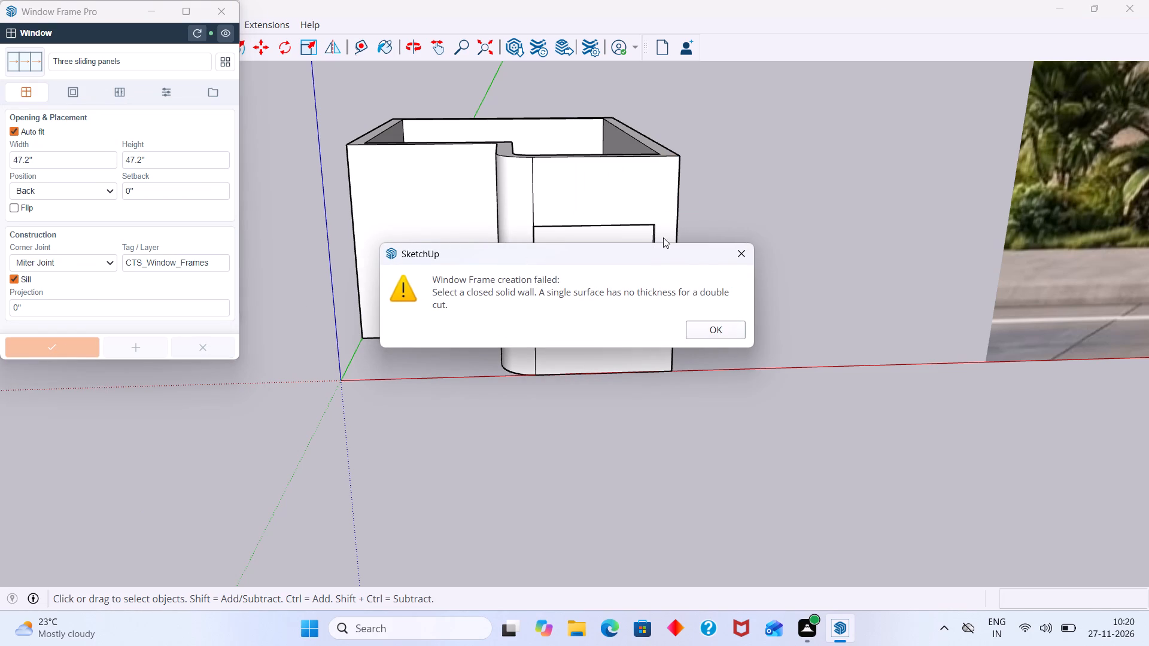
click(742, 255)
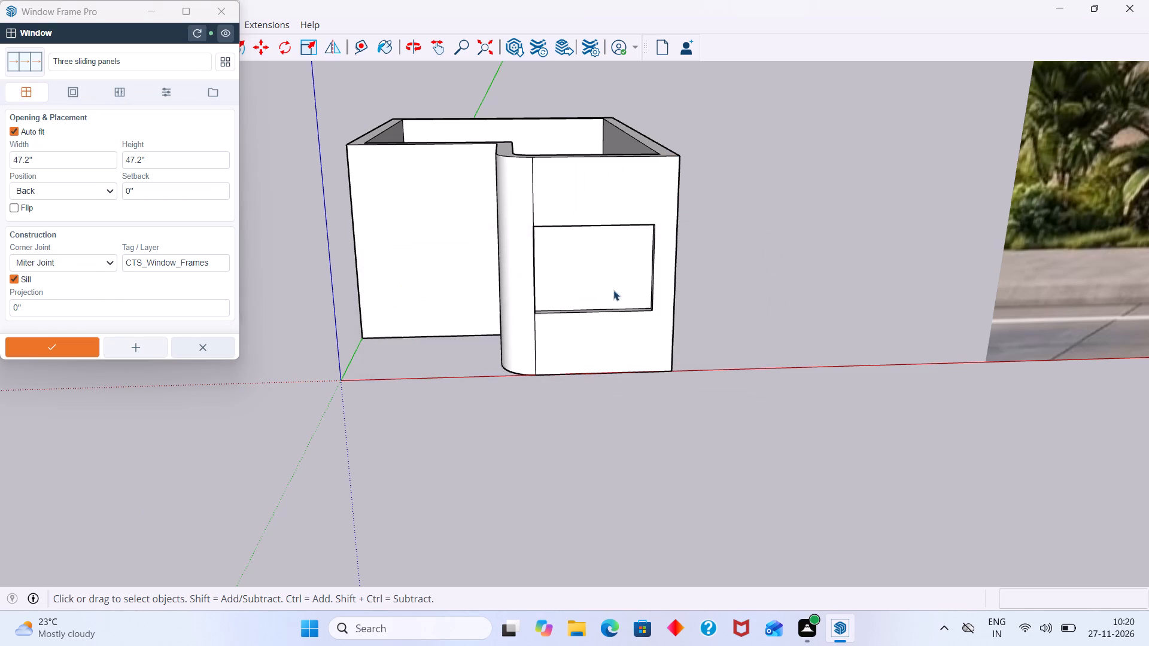
Discard the window setup, re-pick the reference point on the recessed face, and preview an auto-cut window with a 48" by 48" opening.
scroll(569, 269, up, 10)
middle_drag(548, 279, 457, 279)
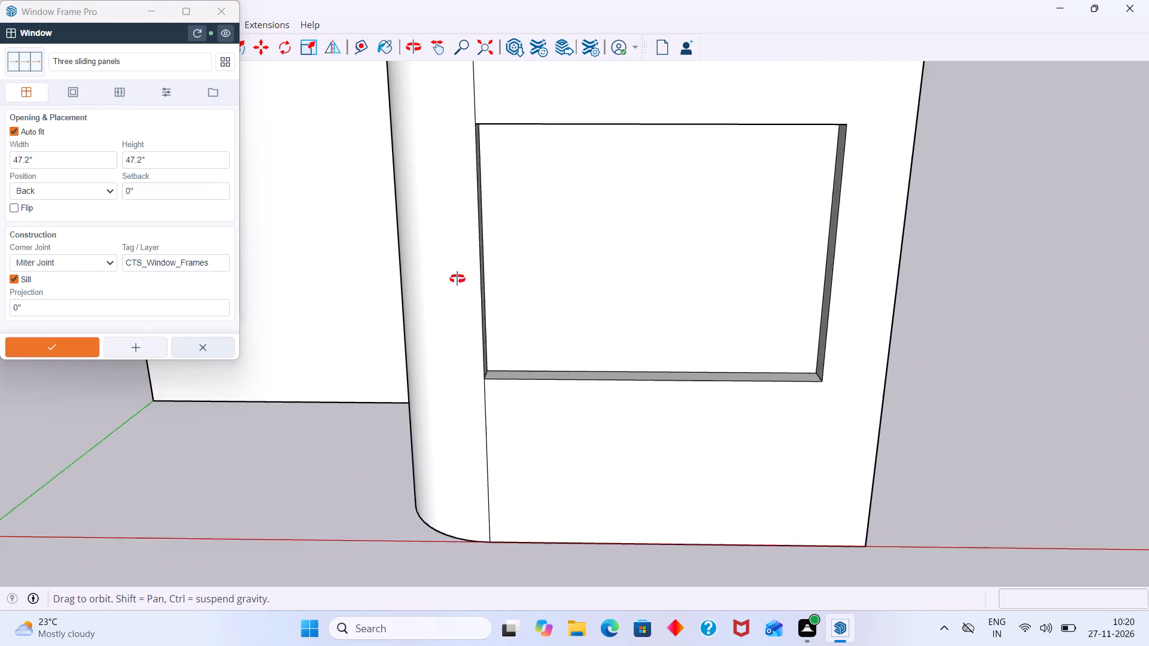
middle_drag(457, 279, 433, 273)
scroll(552, 251, up, 3)
click(522, 256)
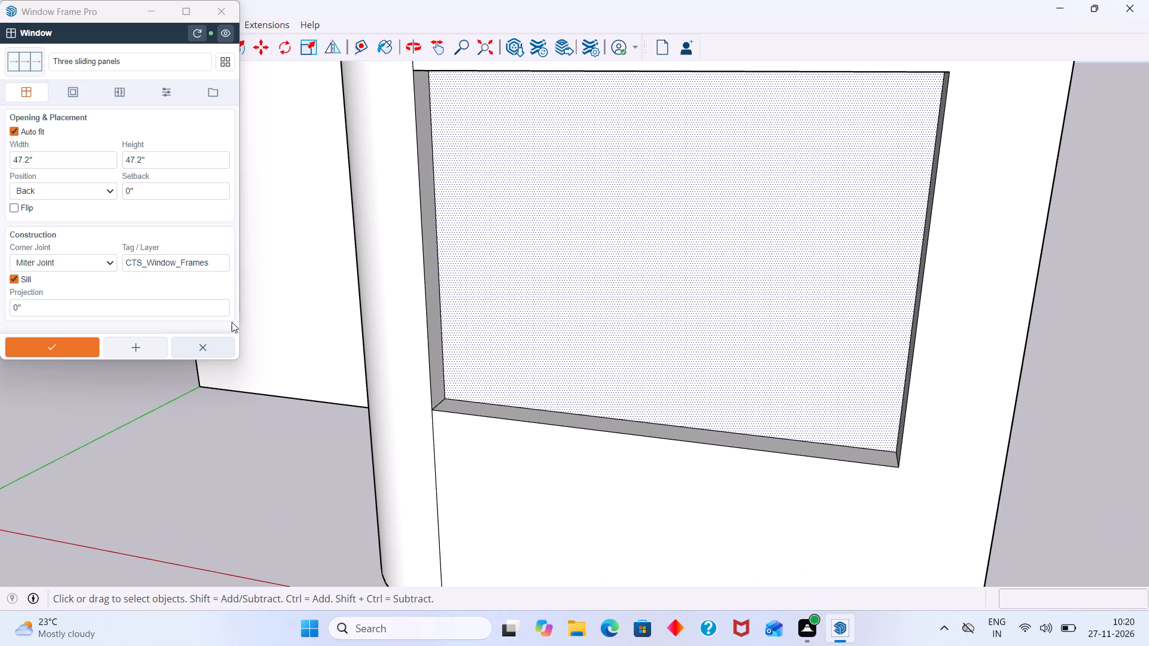
click(205, 348)
click(101, 207)
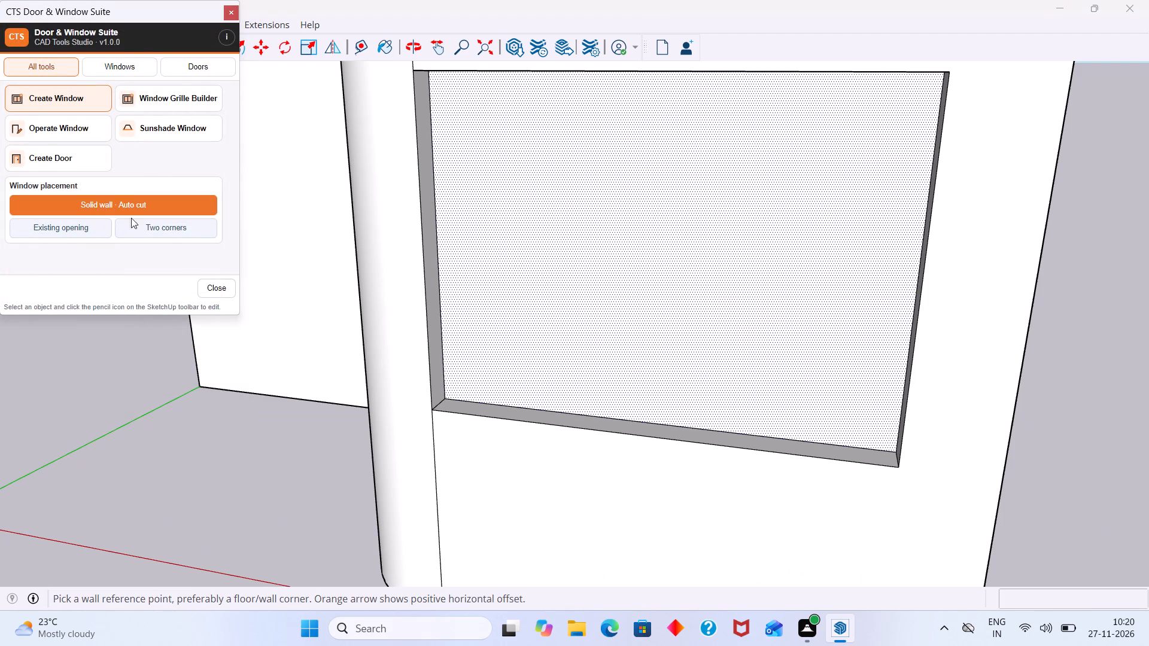
click(586, 230)
scroll(562, 239, down, 12)
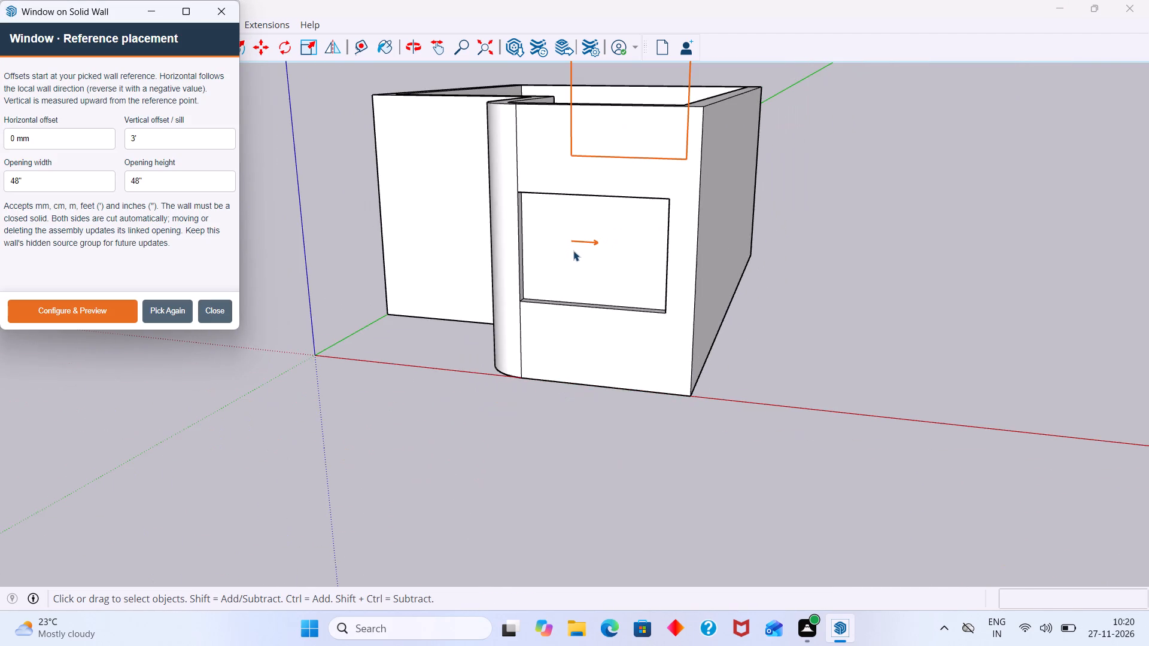
scroll(589, 251, down, 5)
click(590, 246)
click(591, 246)
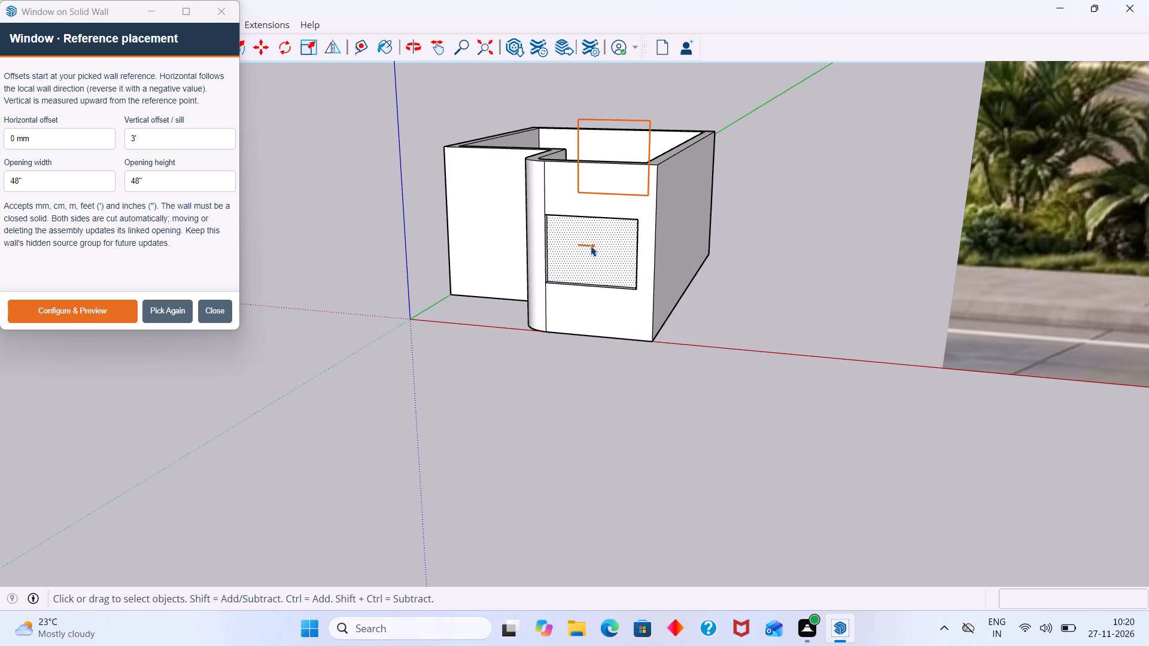
drag(605, 191, 607, 209)
click(174, 312)
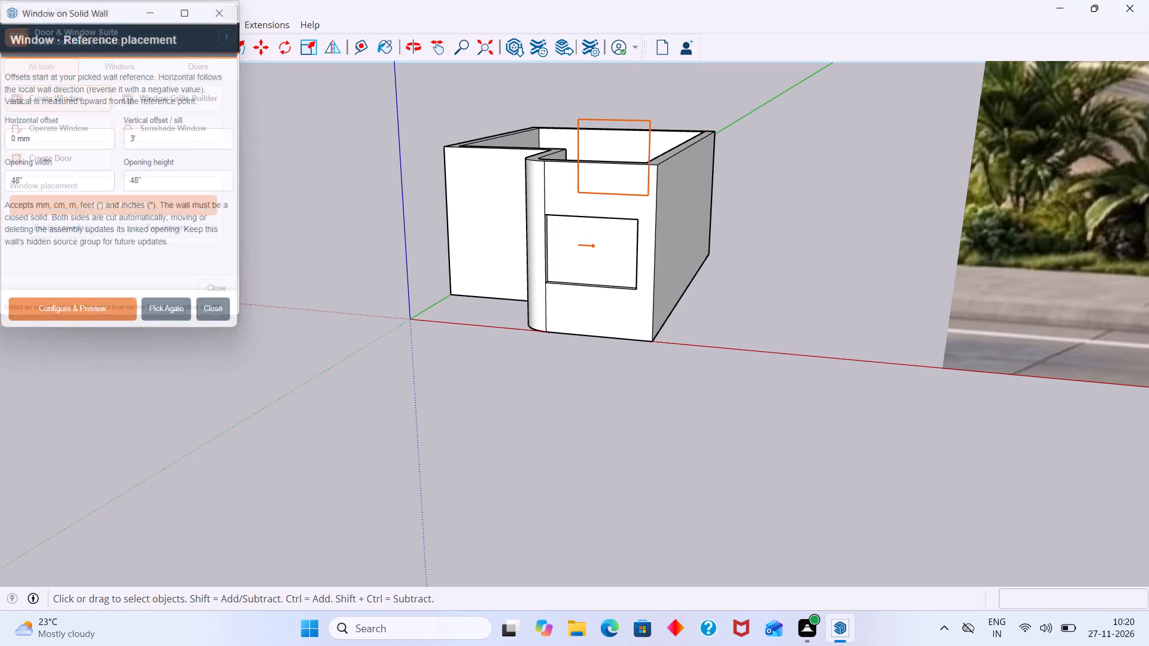
click(574, 256)
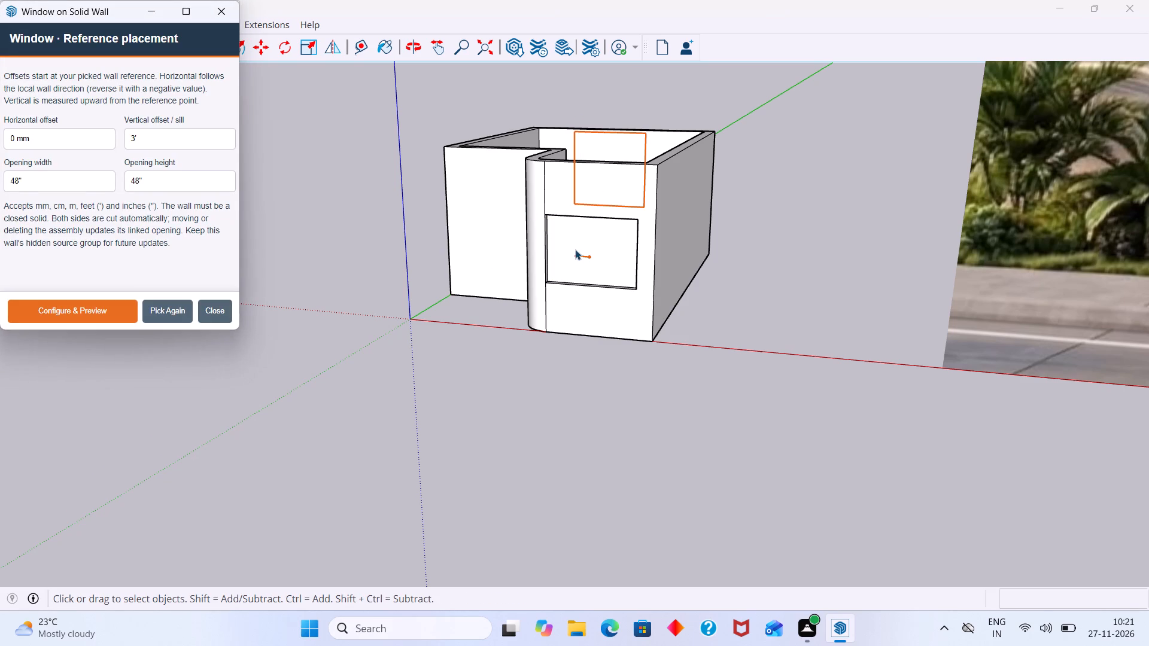
click(75, 309)
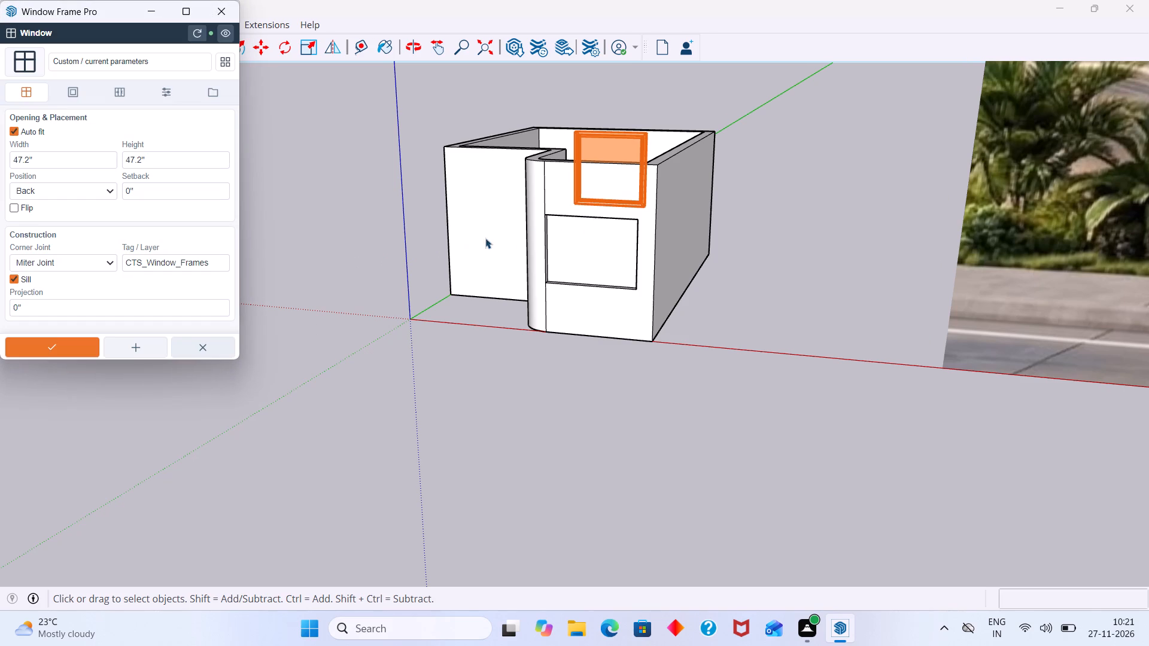
Apply the Three sliding panels pattern to the previewed window.
click(25, 60)
click(145, 115)
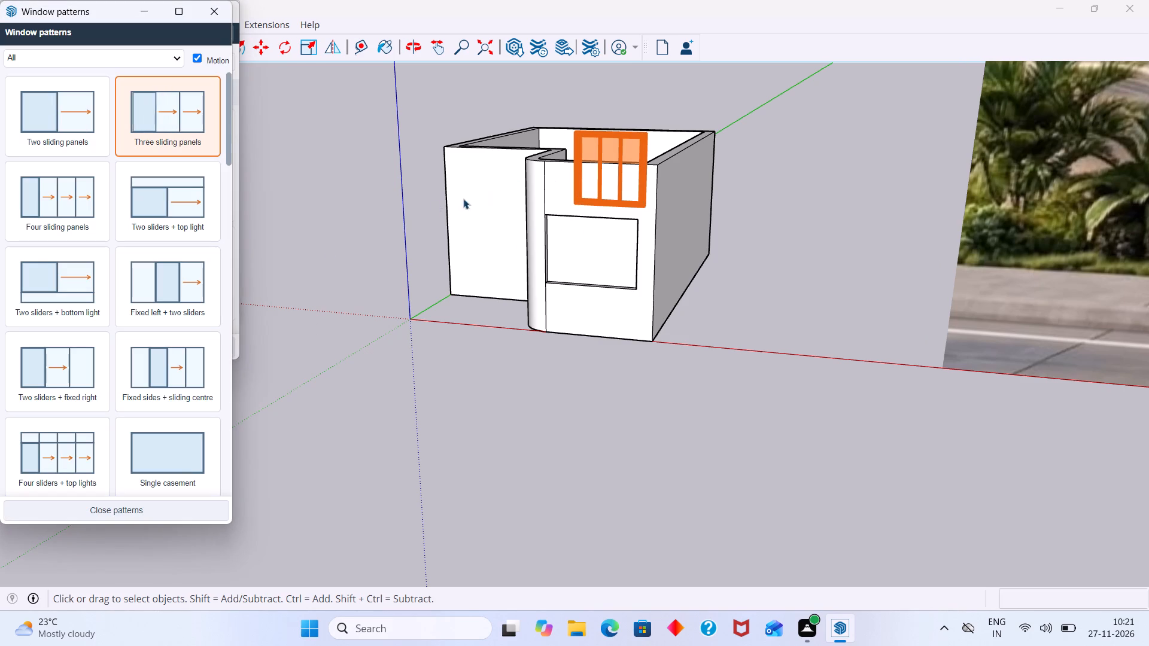
scroll(105, 189, down, 4)
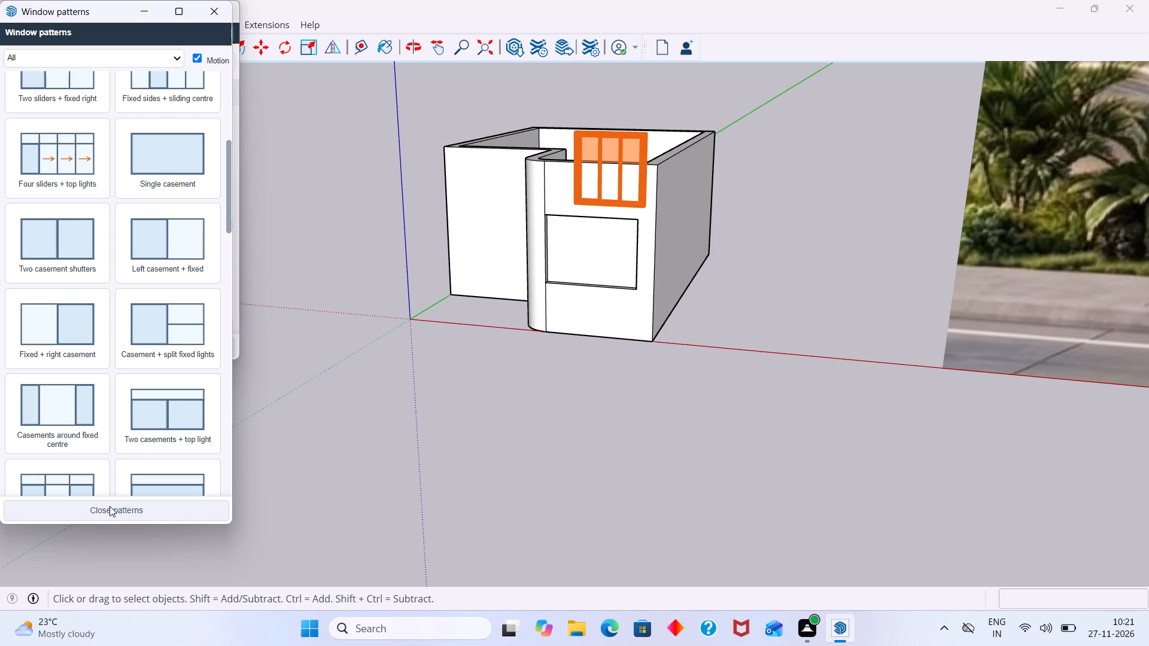
click(105, 510)
scroll(116, 246, down, 3)
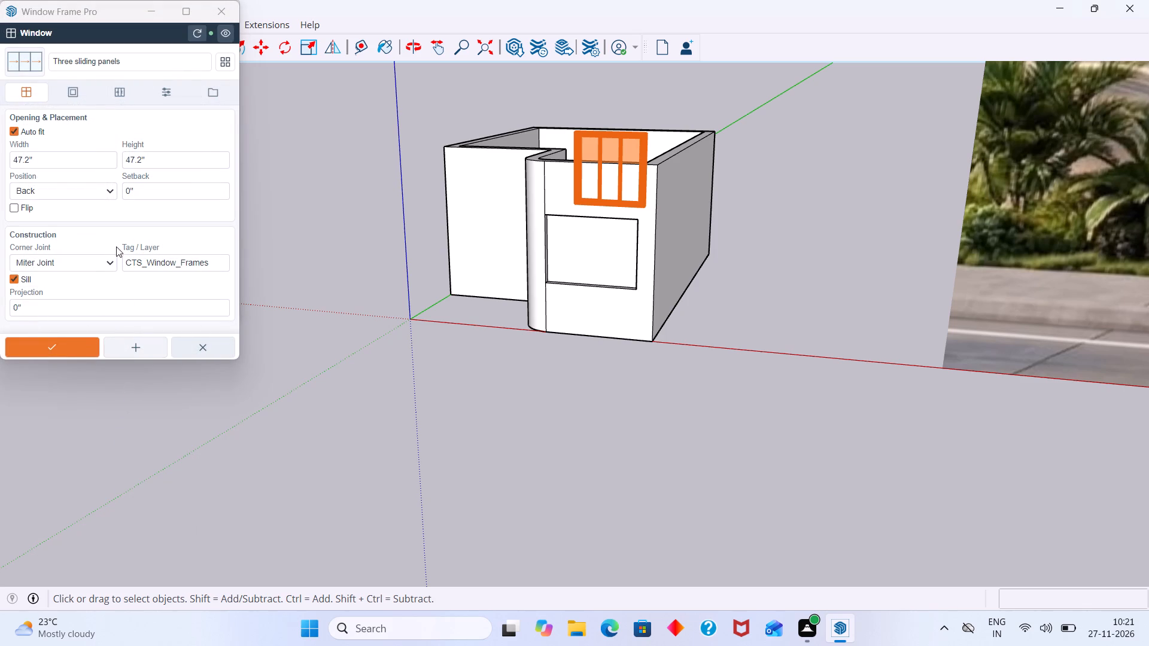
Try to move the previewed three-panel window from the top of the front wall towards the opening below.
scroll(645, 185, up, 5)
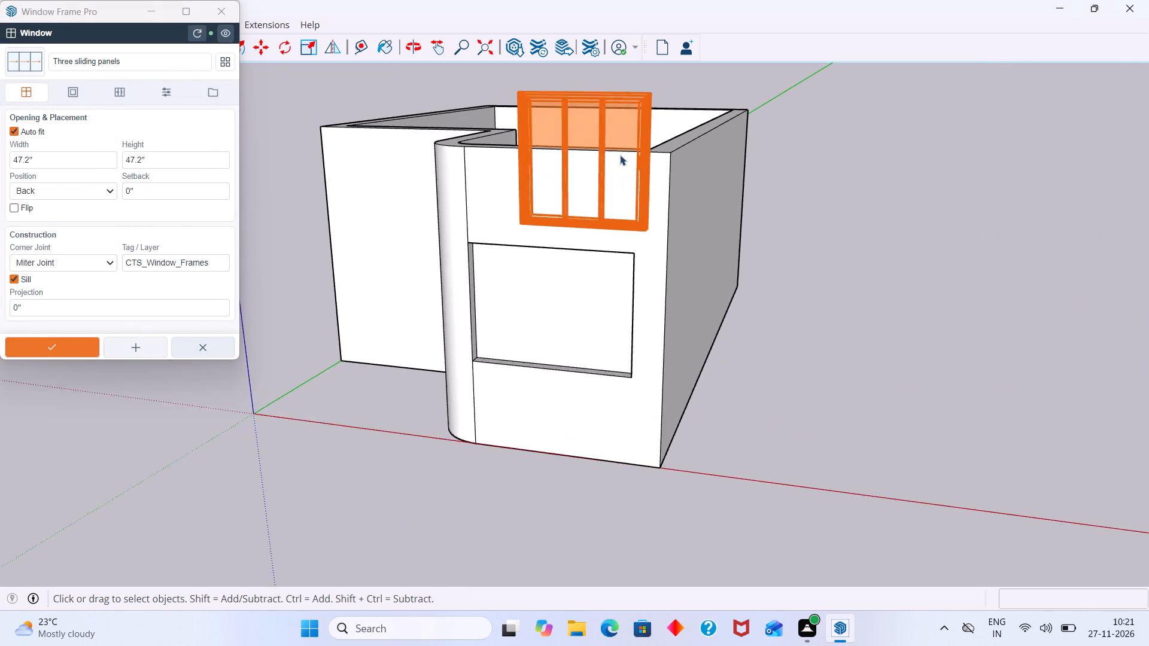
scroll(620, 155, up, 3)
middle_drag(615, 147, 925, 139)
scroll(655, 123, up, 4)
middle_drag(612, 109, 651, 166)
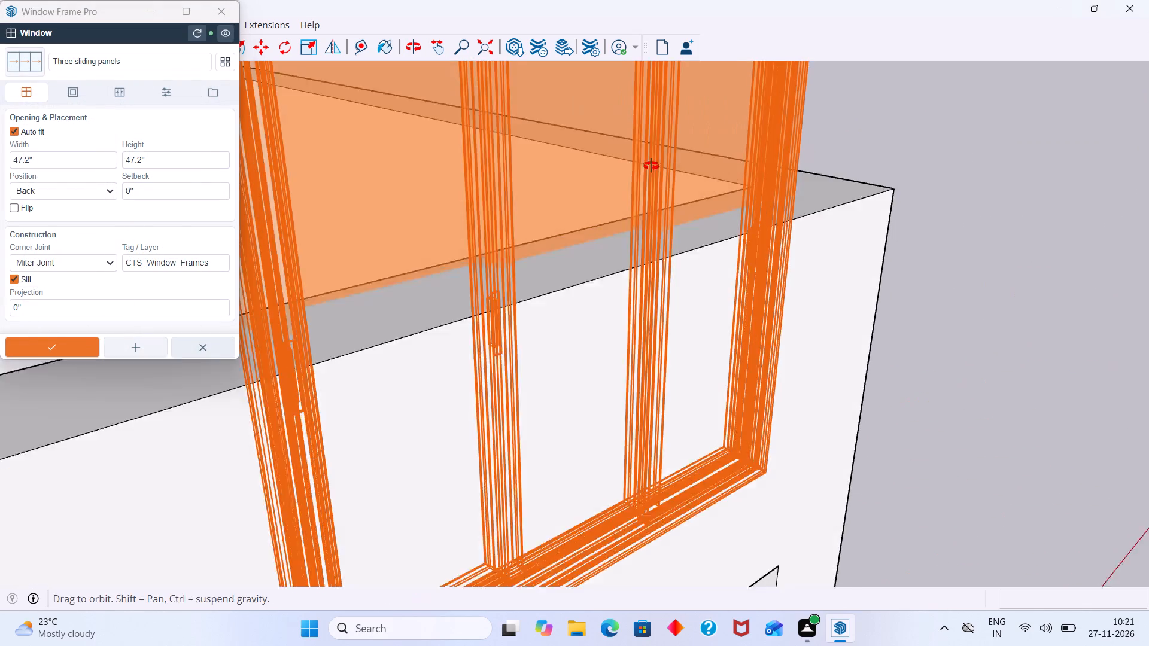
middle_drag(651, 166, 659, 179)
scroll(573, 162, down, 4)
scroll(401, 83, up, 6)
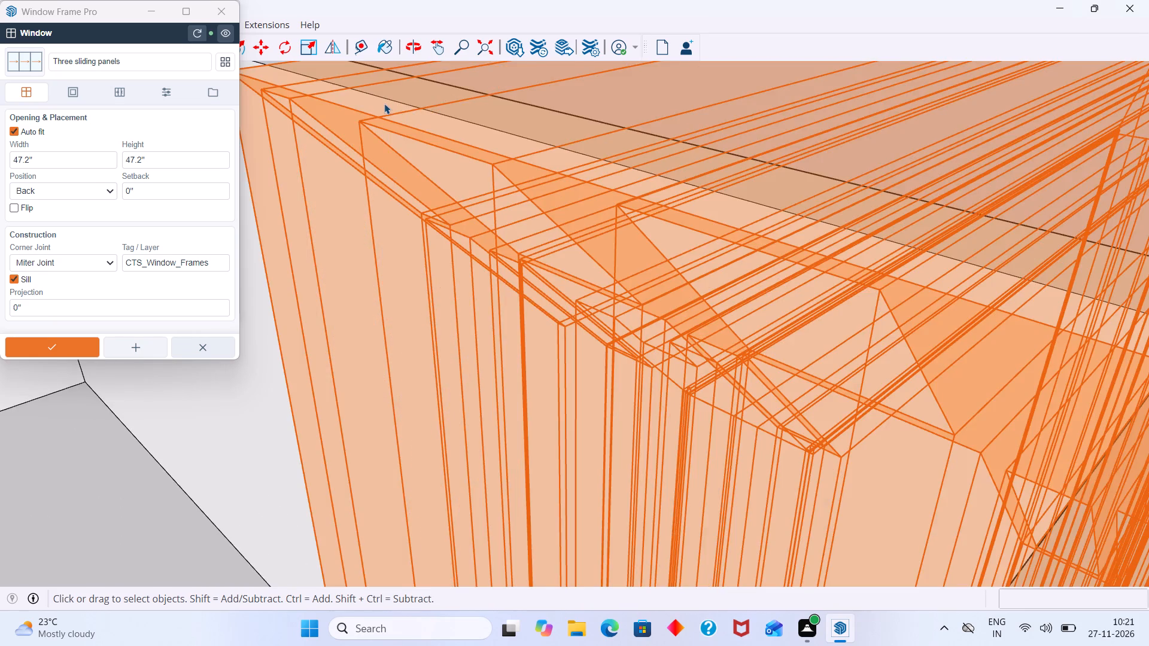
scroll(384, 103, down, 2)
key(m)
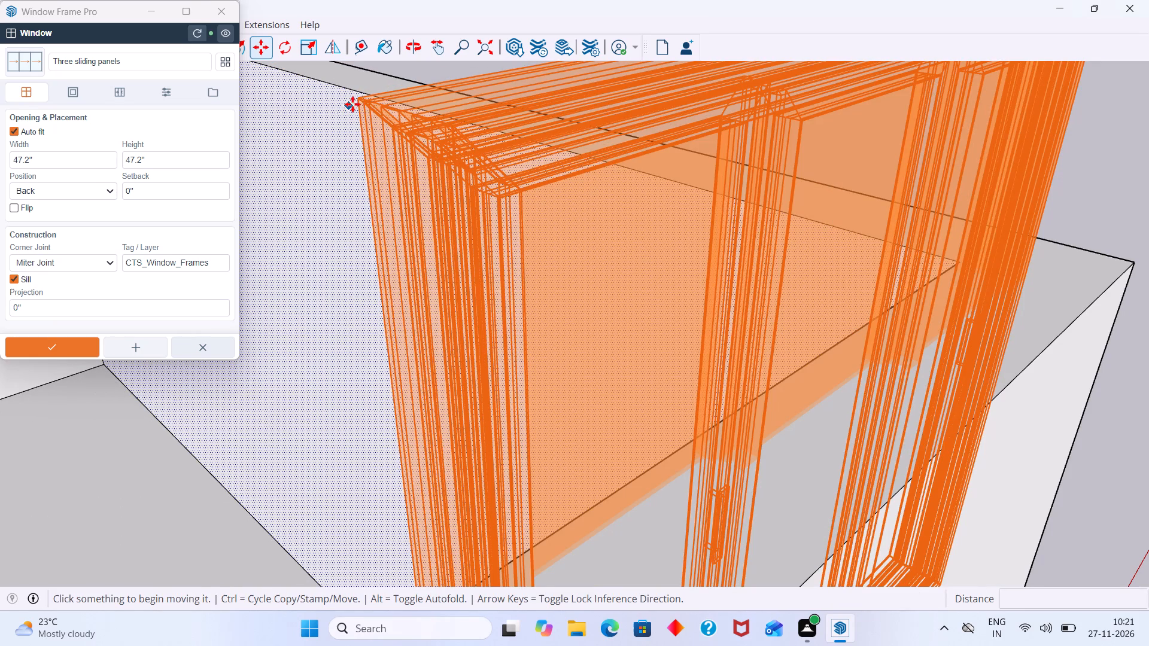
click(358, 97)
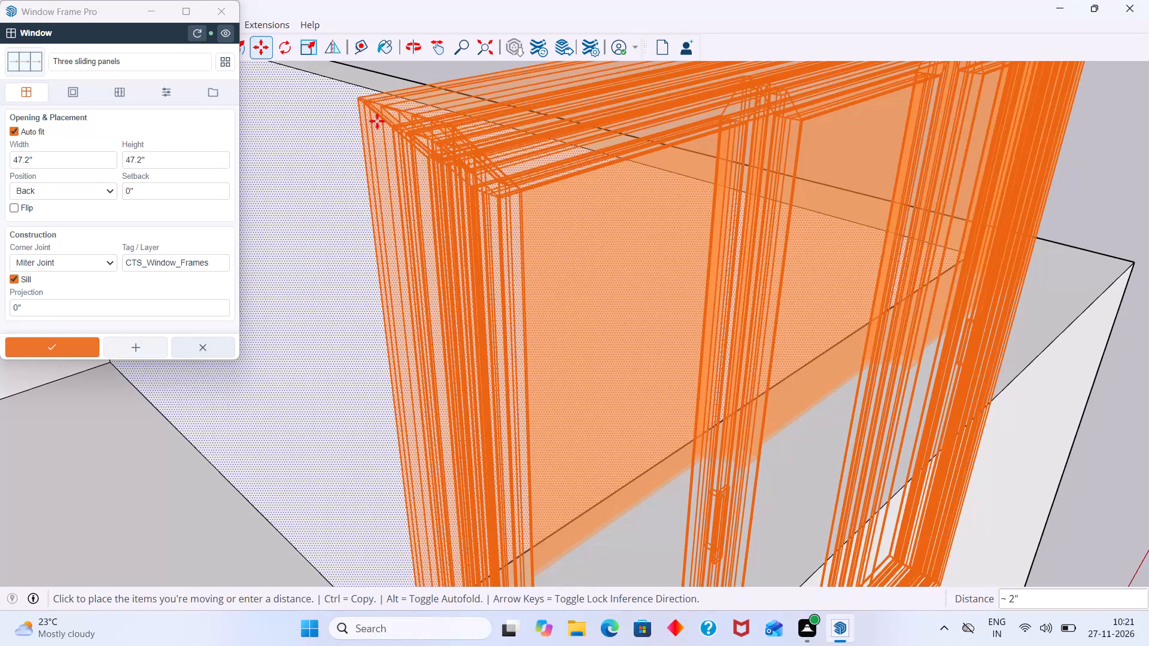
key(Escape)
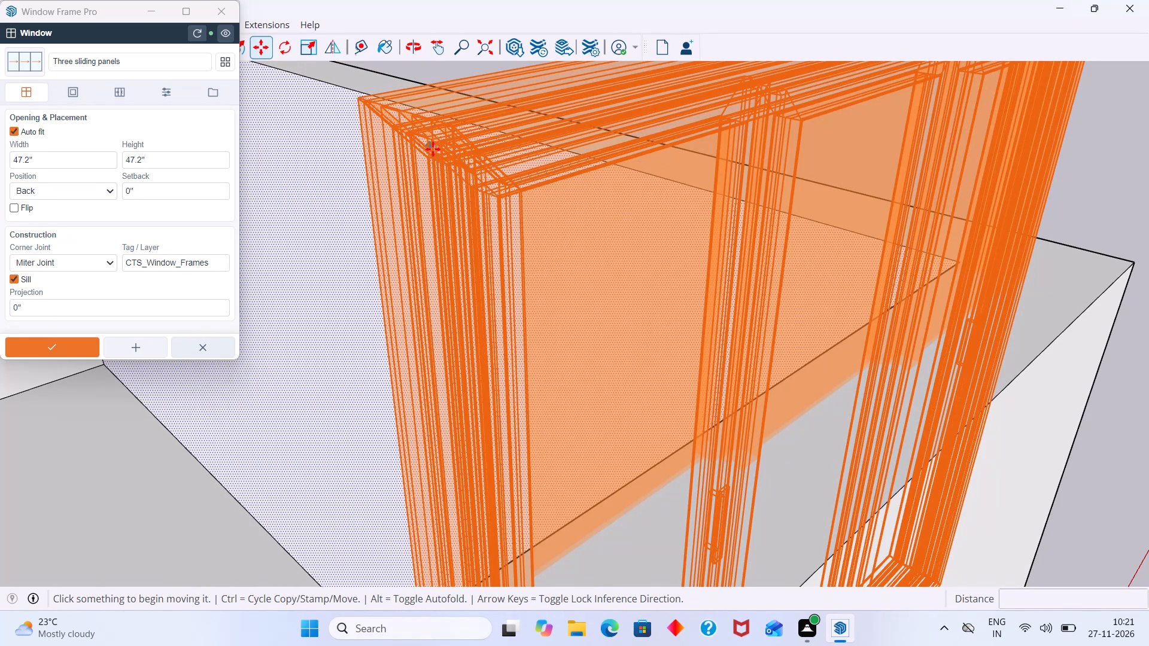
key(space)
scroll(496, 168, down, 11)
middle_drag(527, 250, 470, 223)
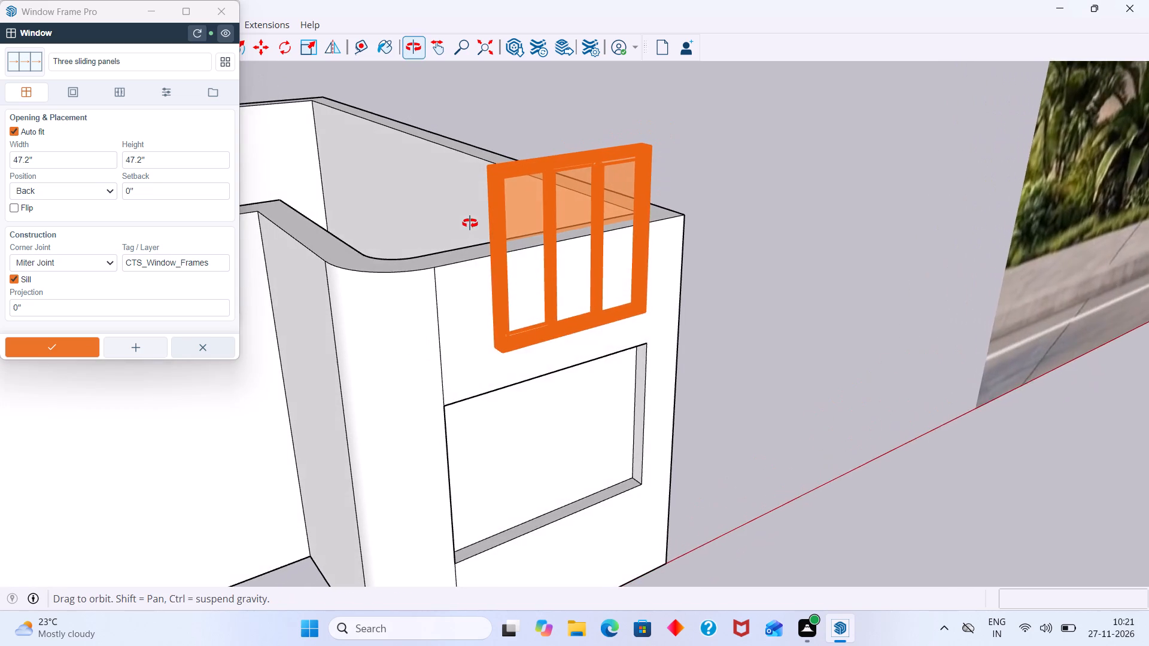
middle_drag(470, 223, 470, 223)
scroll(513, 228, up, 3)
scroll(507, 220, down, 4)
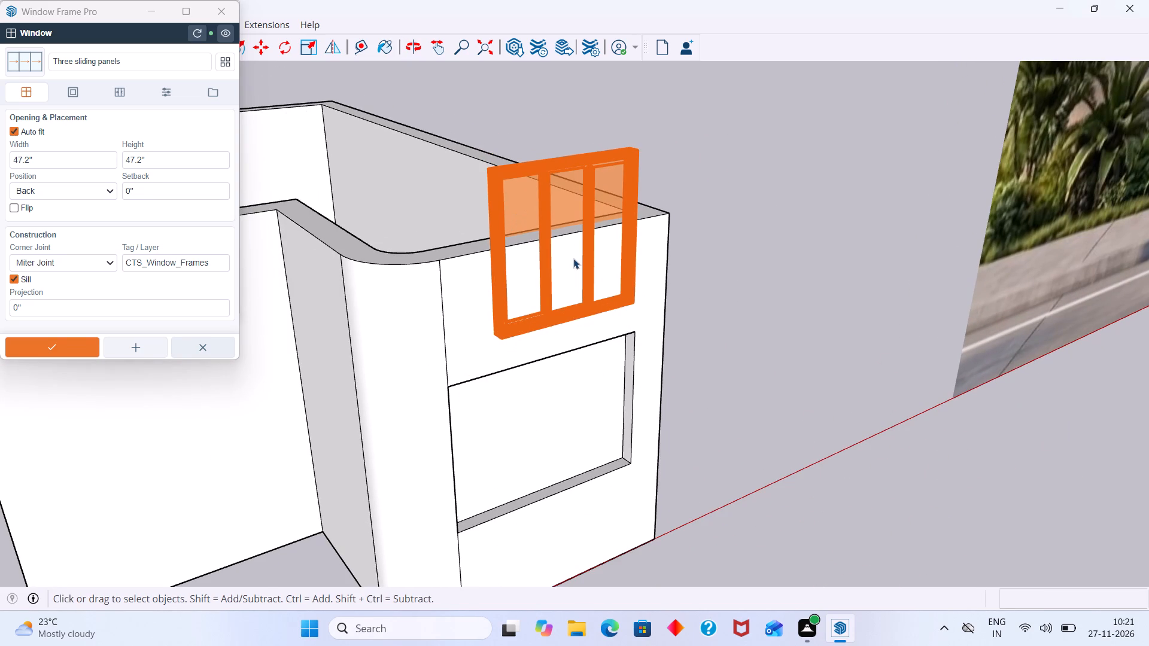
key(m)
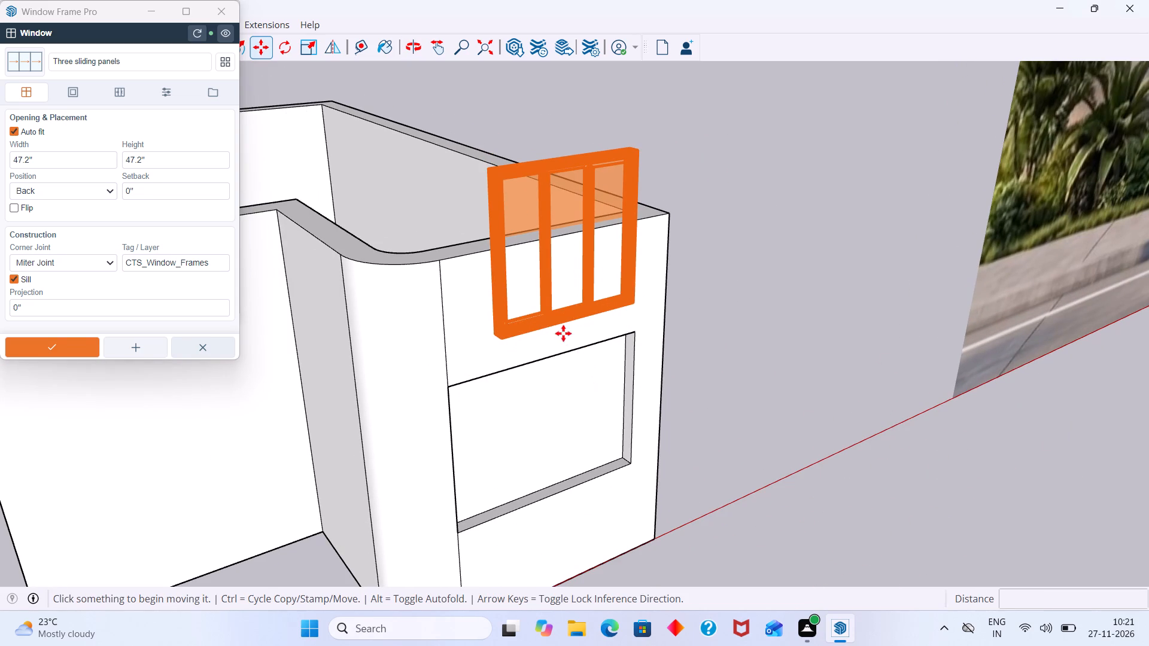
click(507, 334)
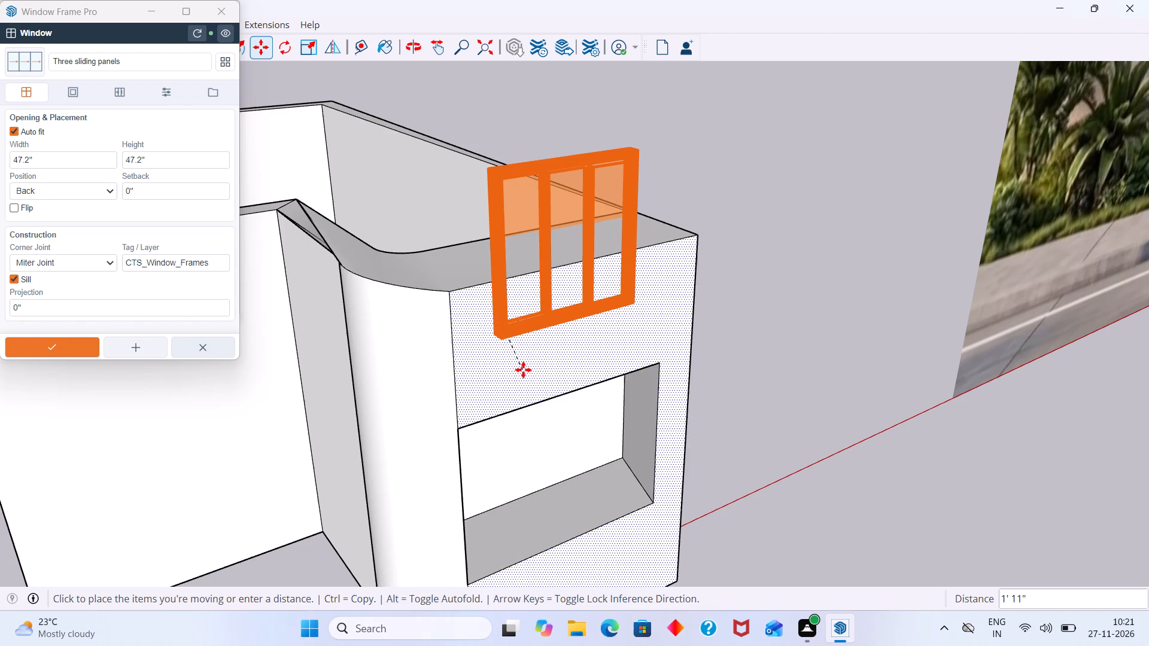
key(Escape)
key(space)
Examine the previewed three-panel window's frame and its position on the front wall from above.
scroll(562, 187, up, 5)
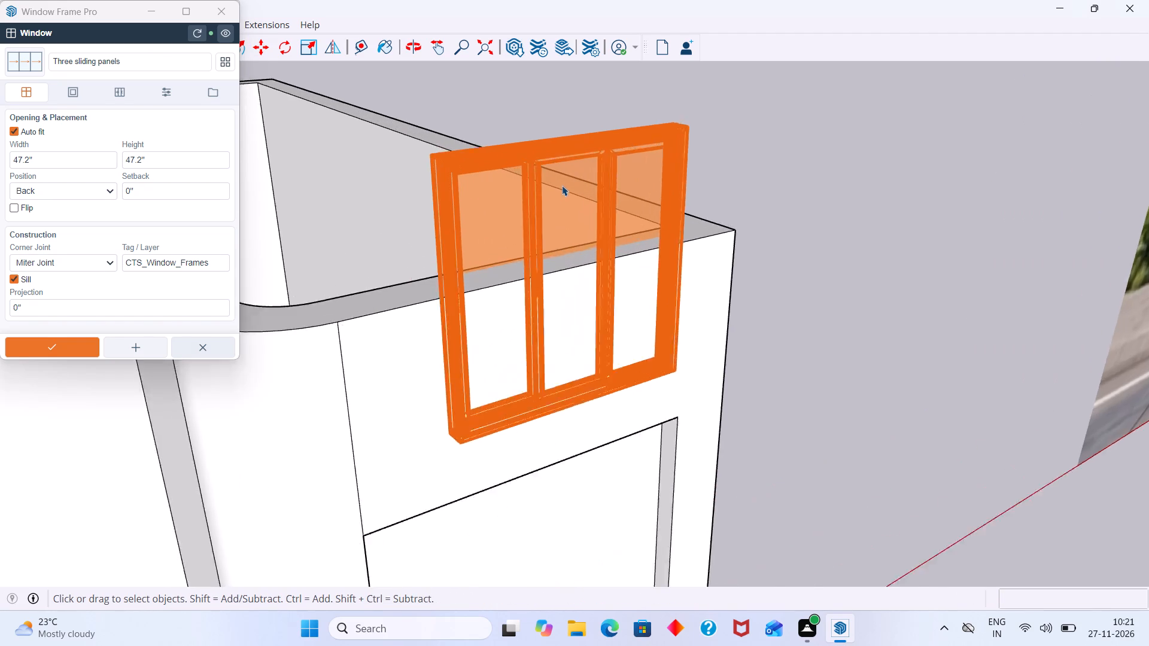
scroll(562, 185, up, 5)
middle_drag(481, 192, 490, 329)
scroll(496, 304, down, 6)
scroll(609, 252, up, 6)
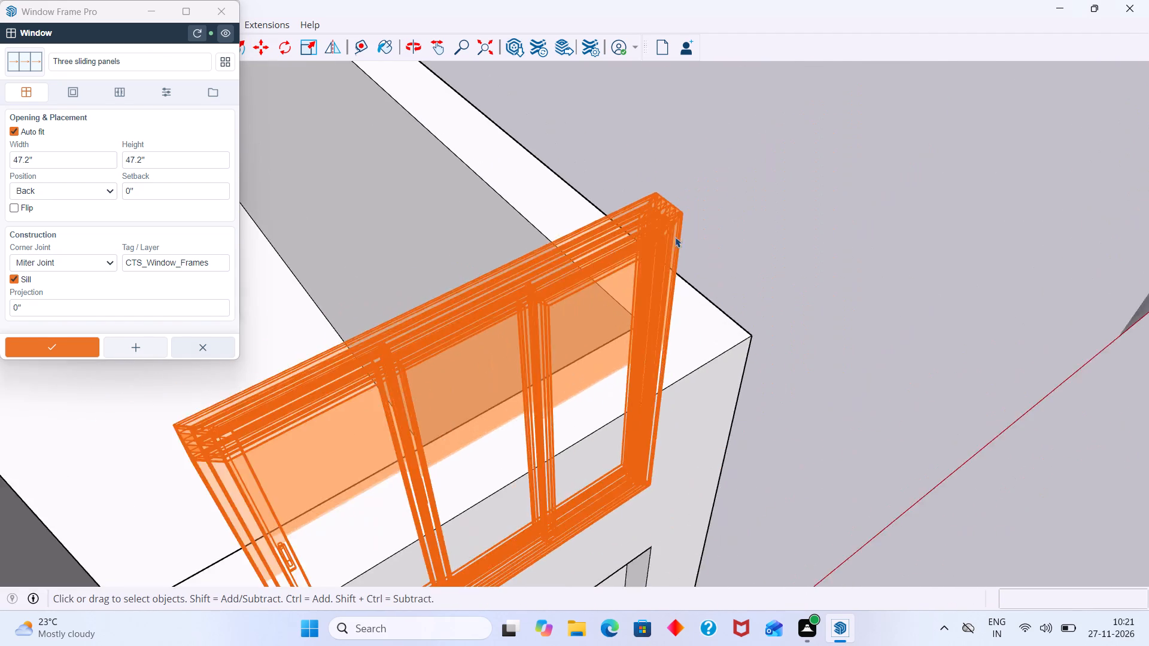
scroll(675, 237, up, 2)
middle_drag(676, 235, 630, 235)
scroll(628, 237, down, 9)
scroll(585, 260, up, 2)
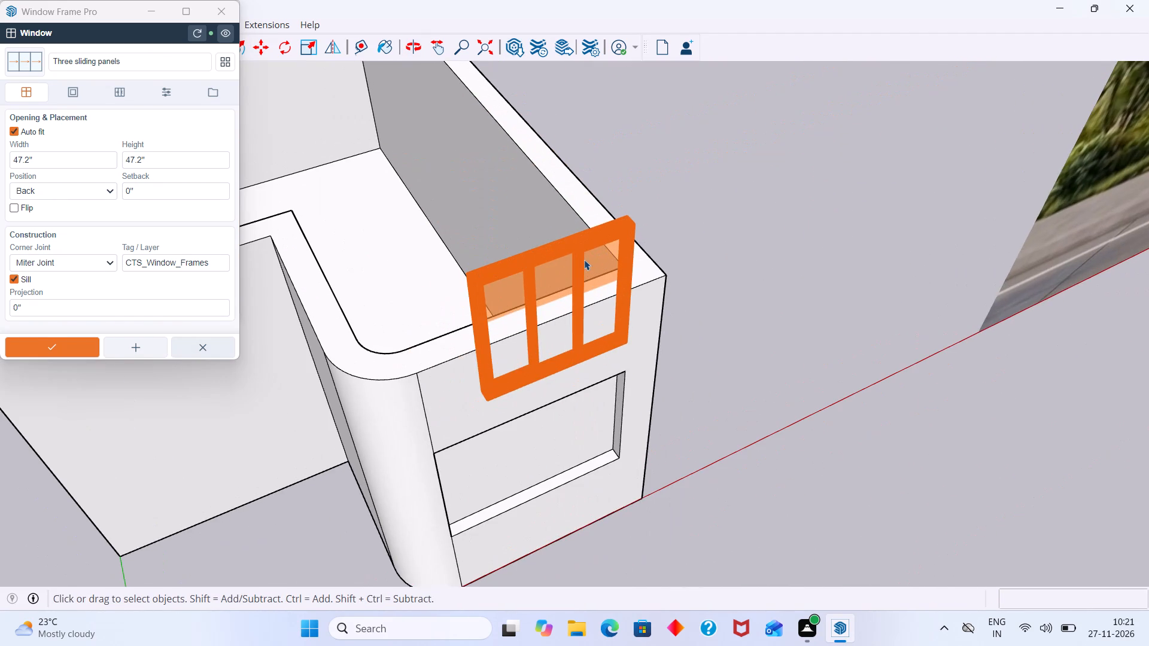
right_click(507, 282)
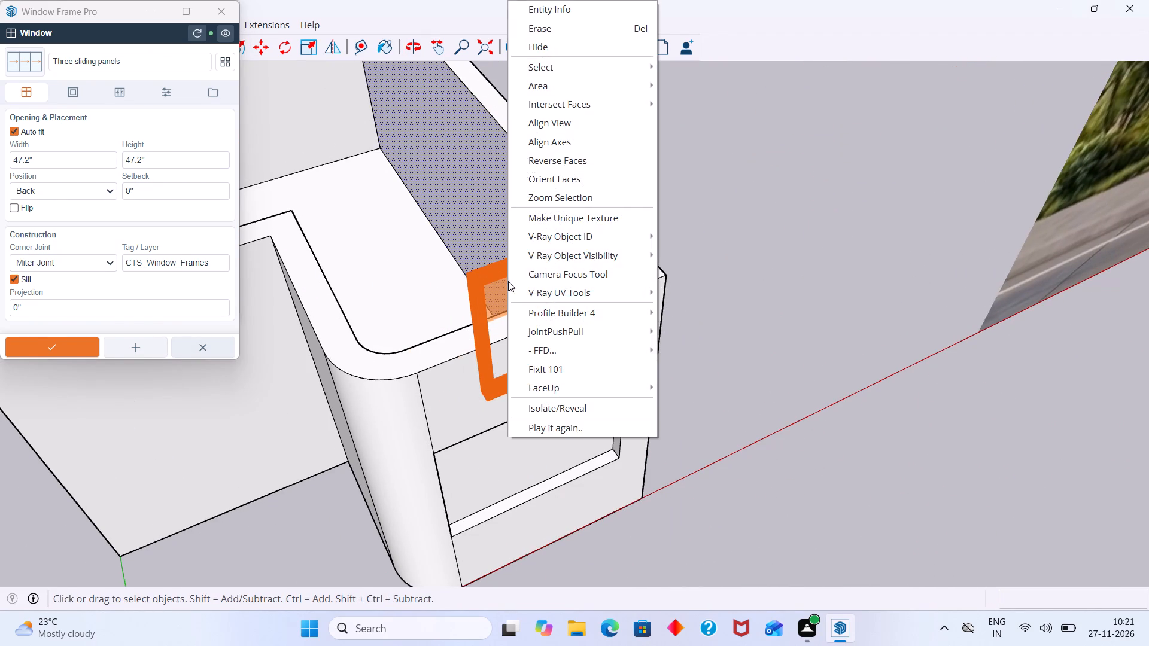
click(493, 294)
scroll(541, 266, down, 4)
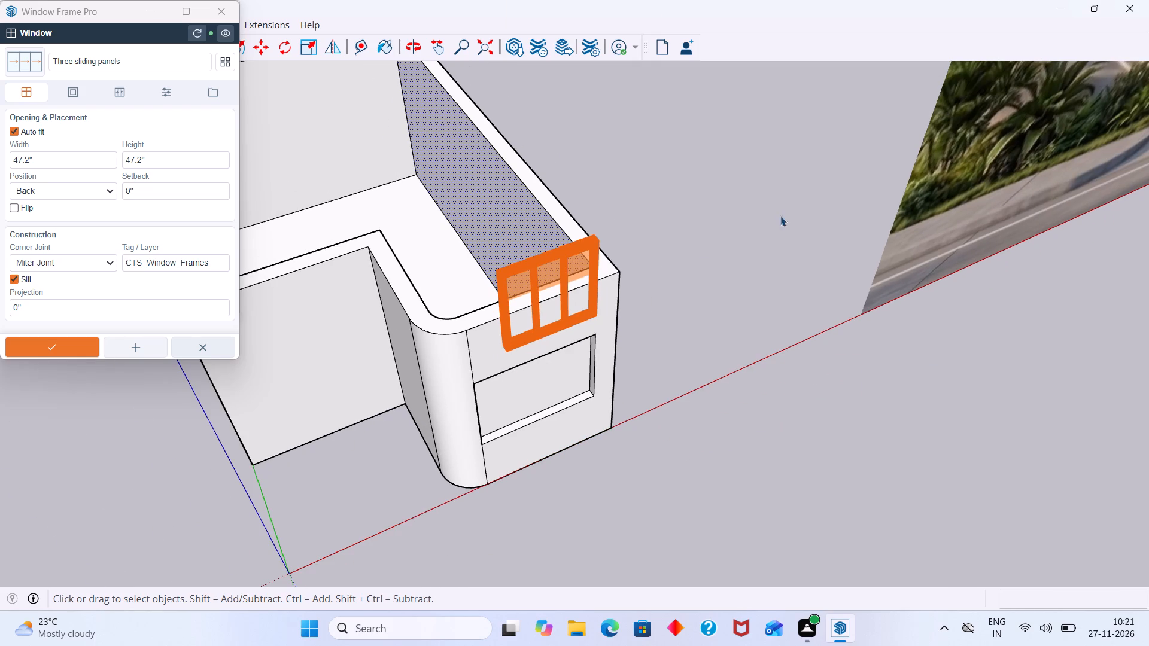
click(805, 199)
click(717, 260)
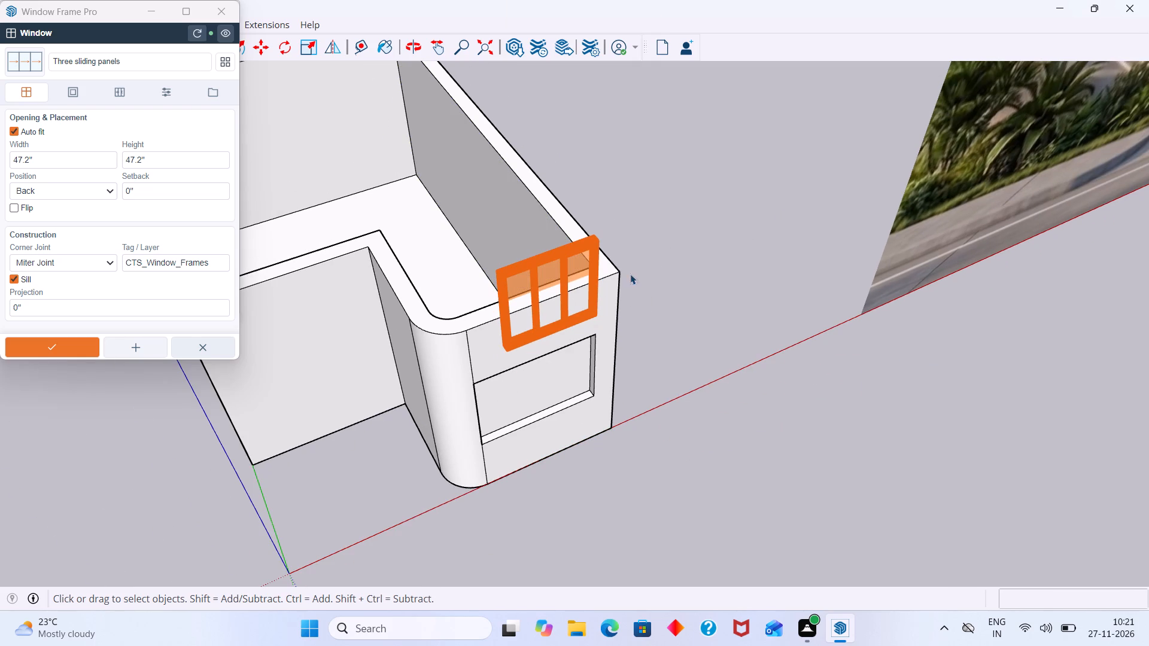
key(space)
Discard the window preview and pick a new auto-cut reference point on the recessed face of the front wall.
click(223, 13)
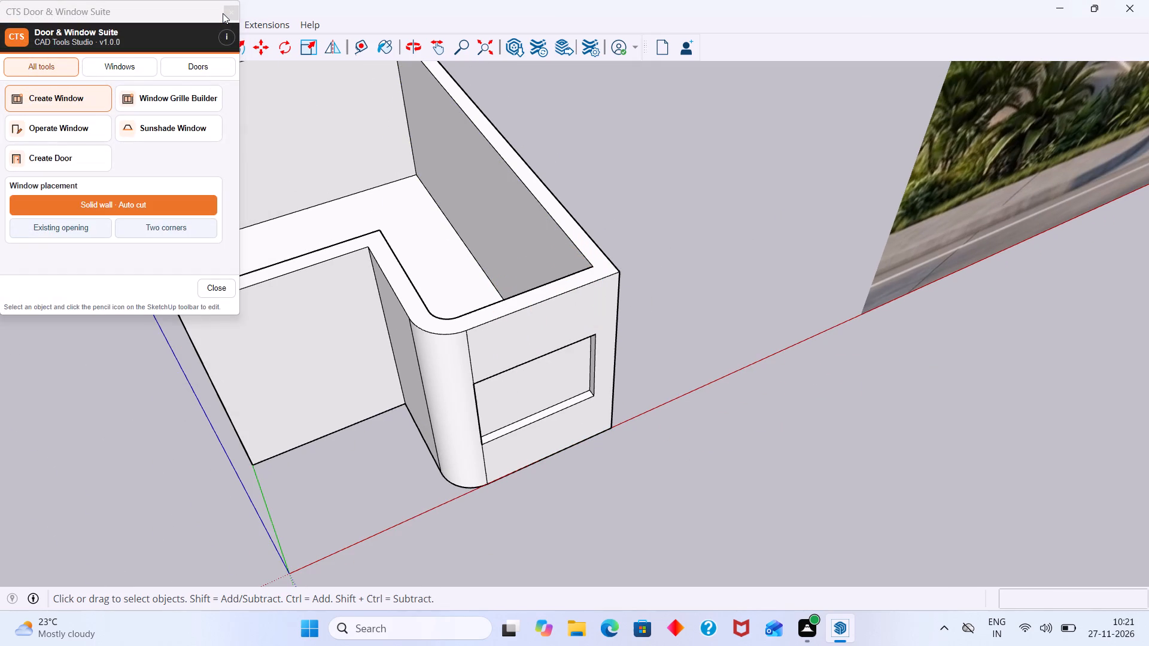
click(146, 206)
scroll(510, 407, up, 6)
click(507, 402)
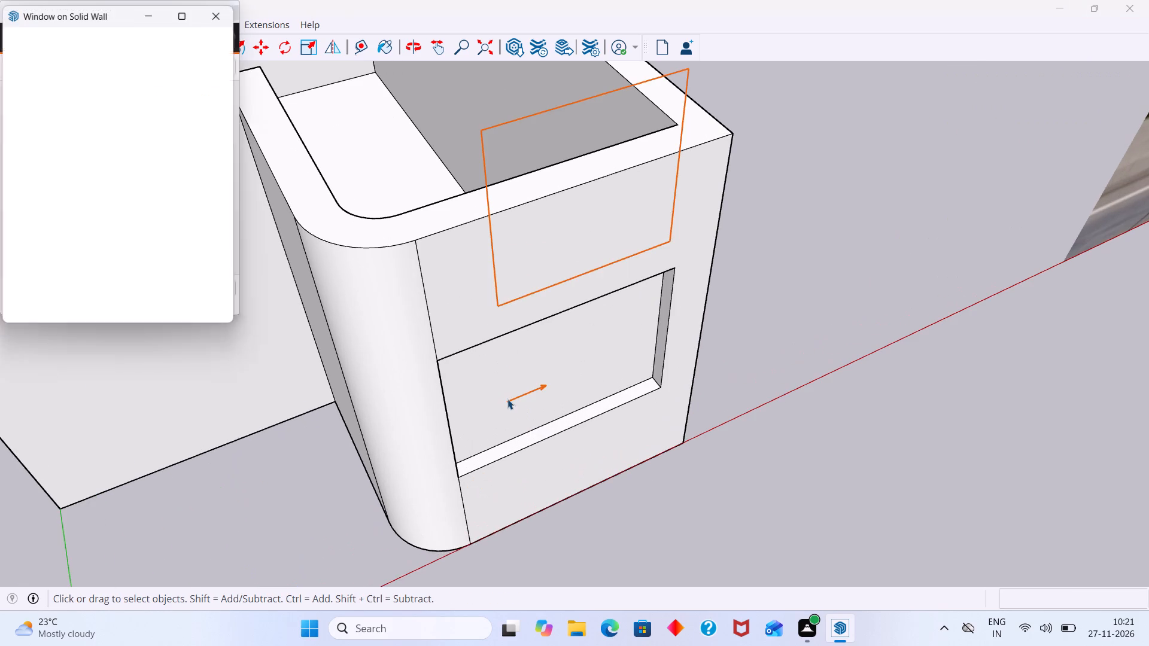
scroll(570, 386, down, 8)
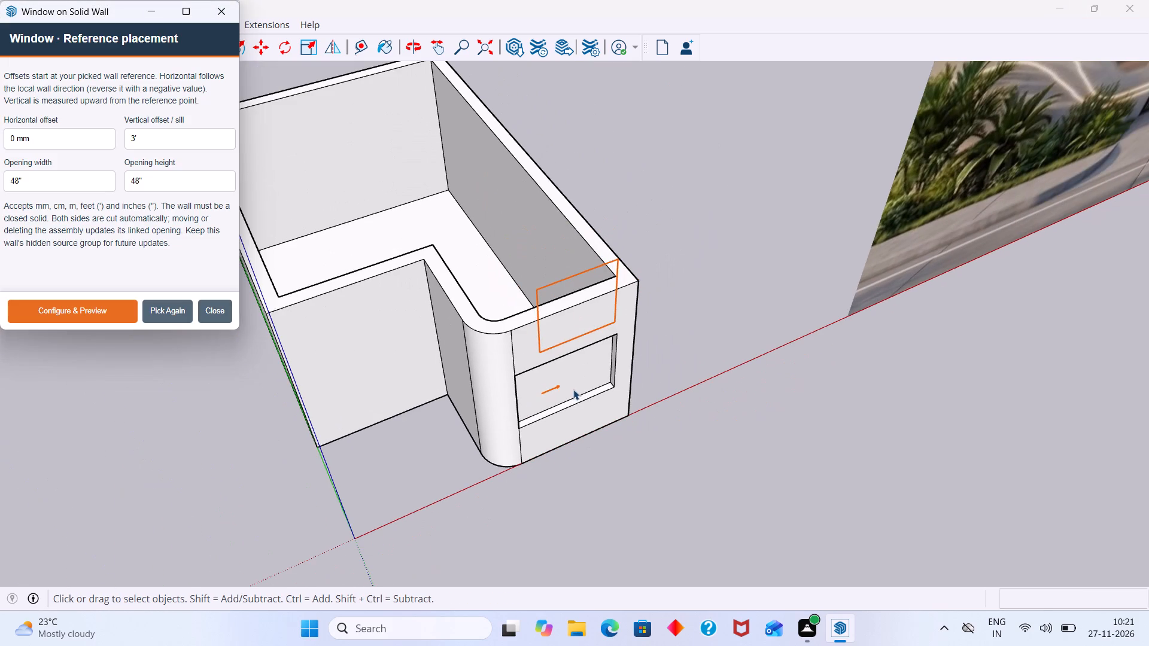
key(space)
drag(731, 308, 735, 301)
Draw a freestanding vertical rectangle of 5'5" by 4', perpendicular to the green axis, in the empty space beside the walls.
scroll(706, 367, down, 17)
middle_drag(597, 431, 521, 400)
key(r)
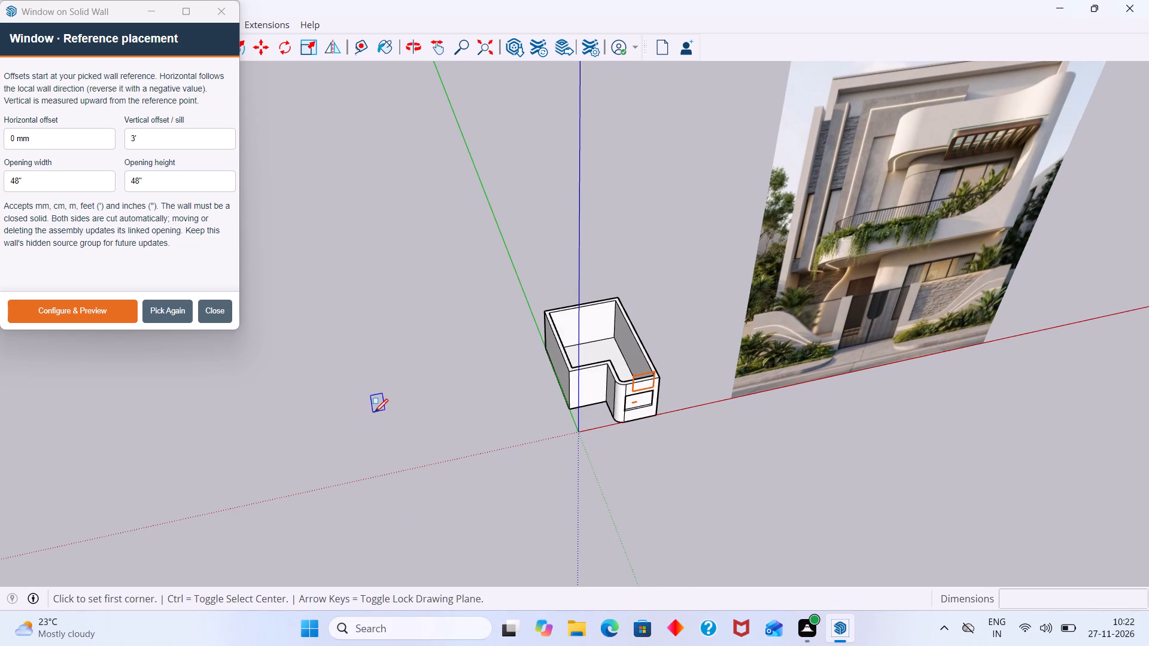
key(Up)
key(Left)
click(366, 426)
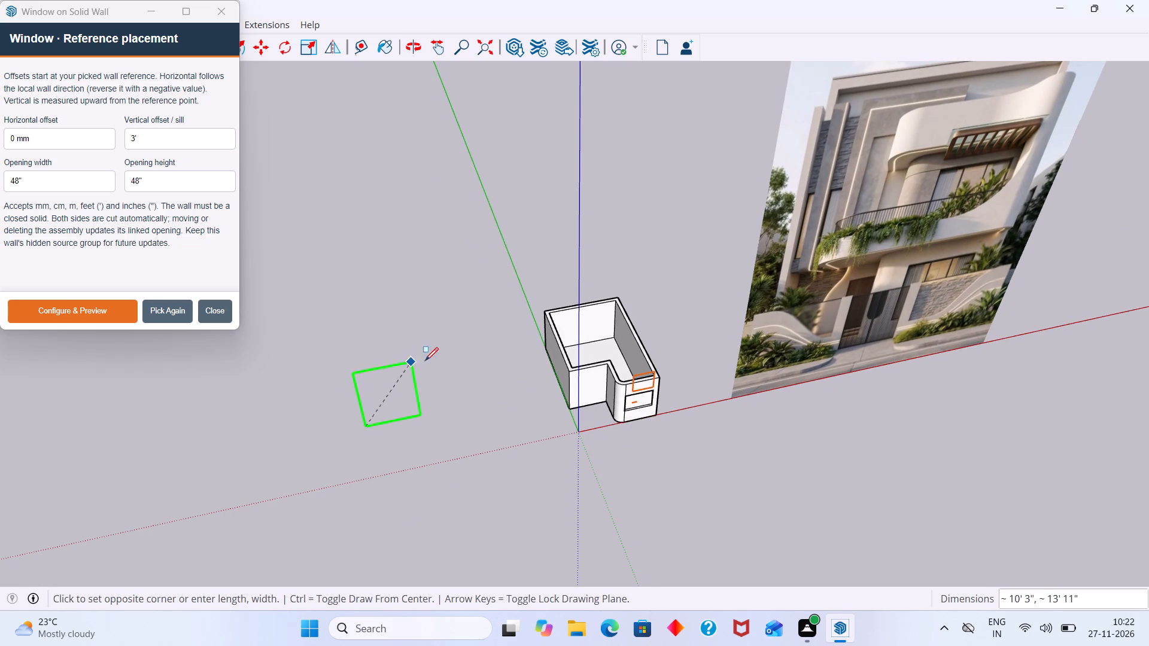
middle_drag(451, 347, 449, 231)
key(5)
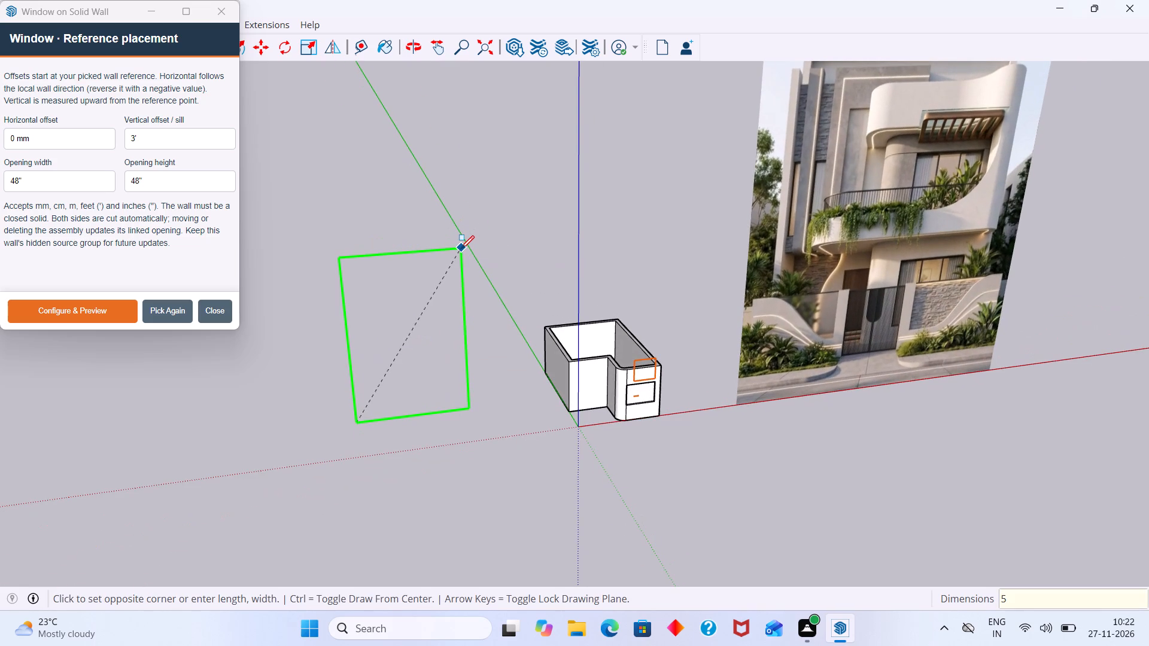
key(apostrophe)
key(5)
key(shift+quotedbl)
text(,4')
key(Return)
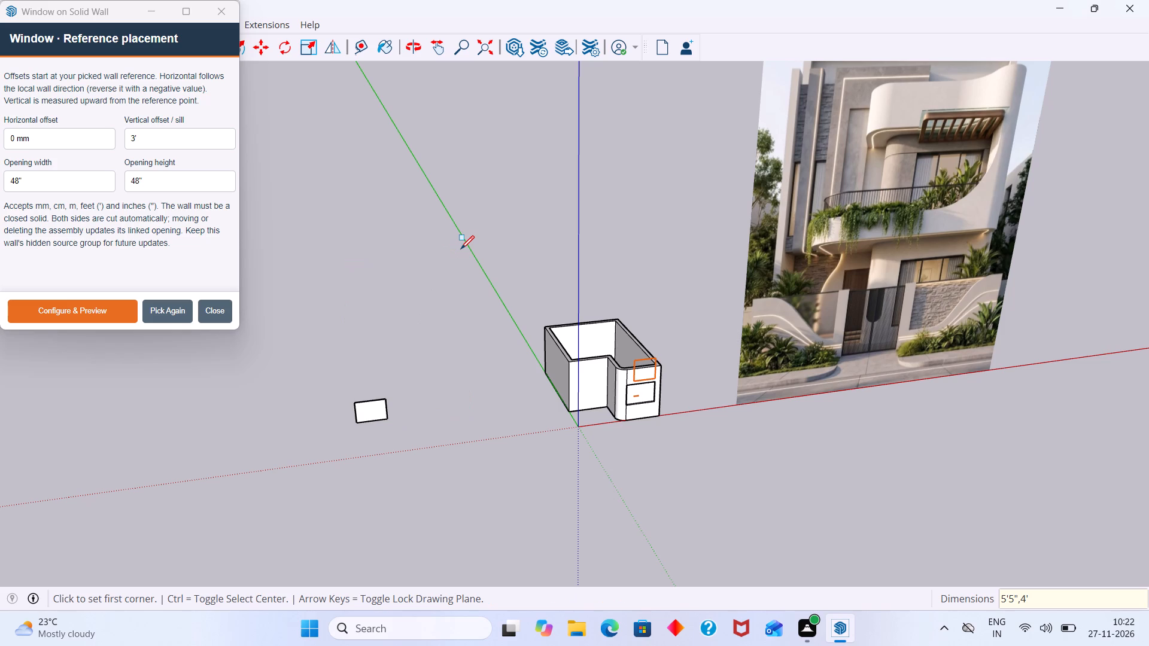
key(space)
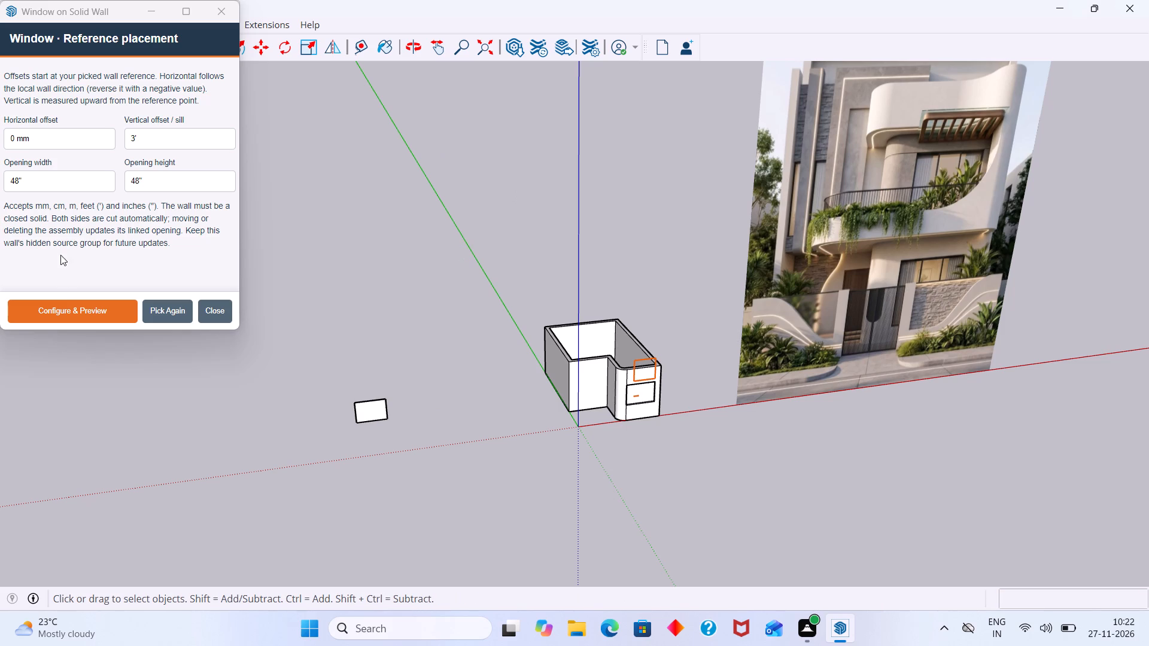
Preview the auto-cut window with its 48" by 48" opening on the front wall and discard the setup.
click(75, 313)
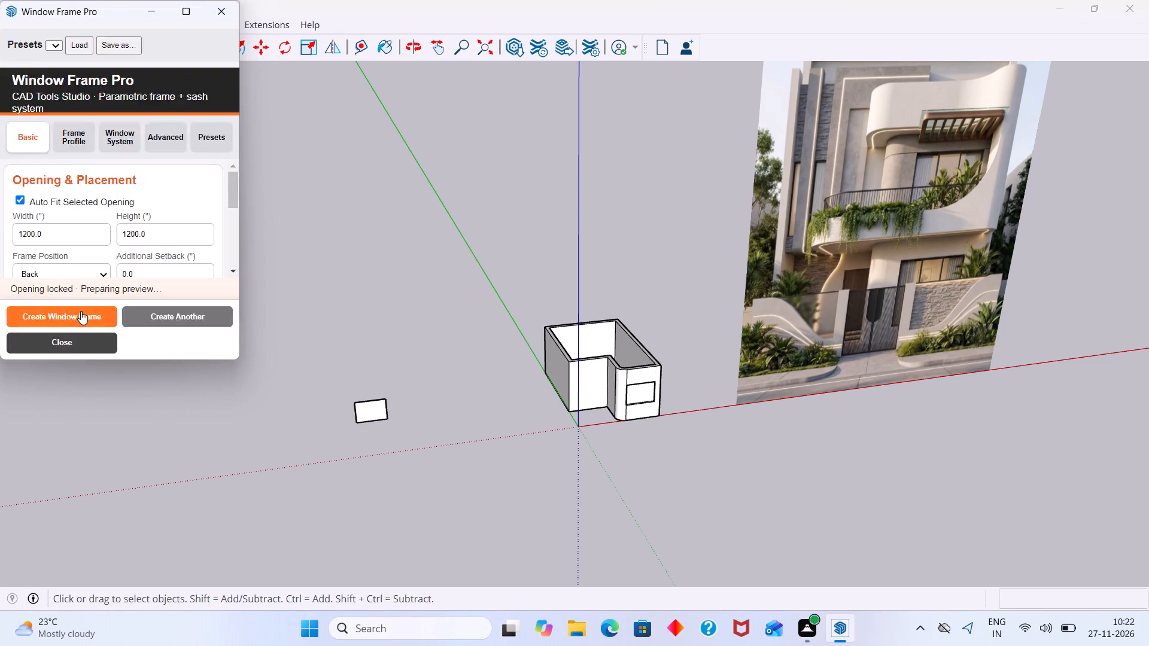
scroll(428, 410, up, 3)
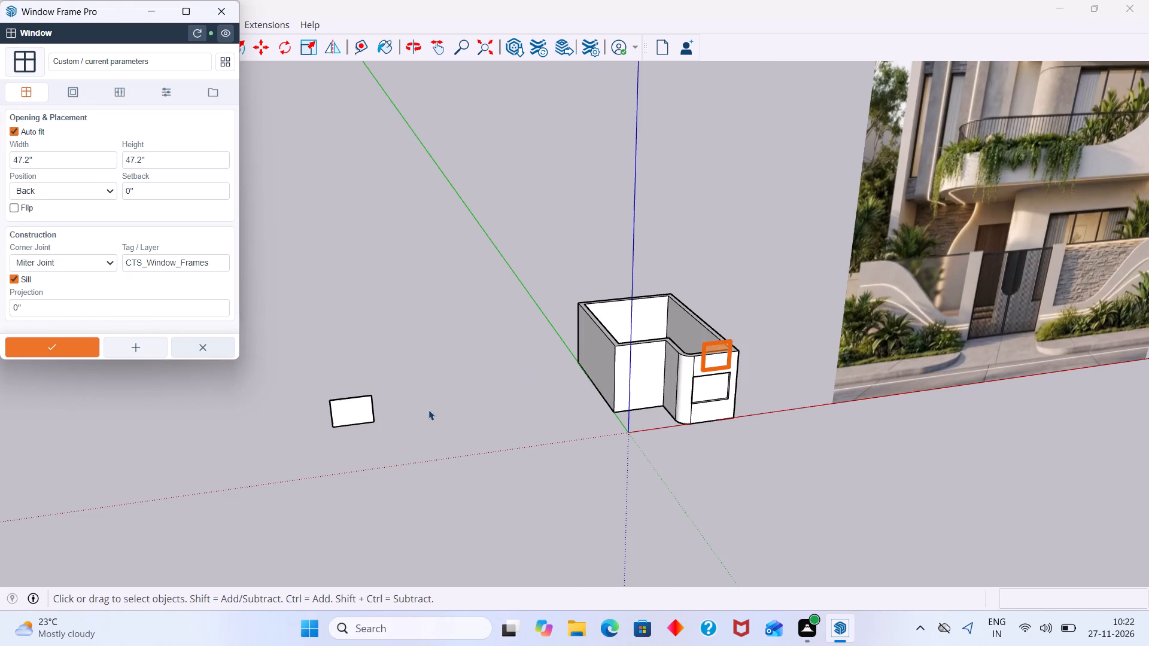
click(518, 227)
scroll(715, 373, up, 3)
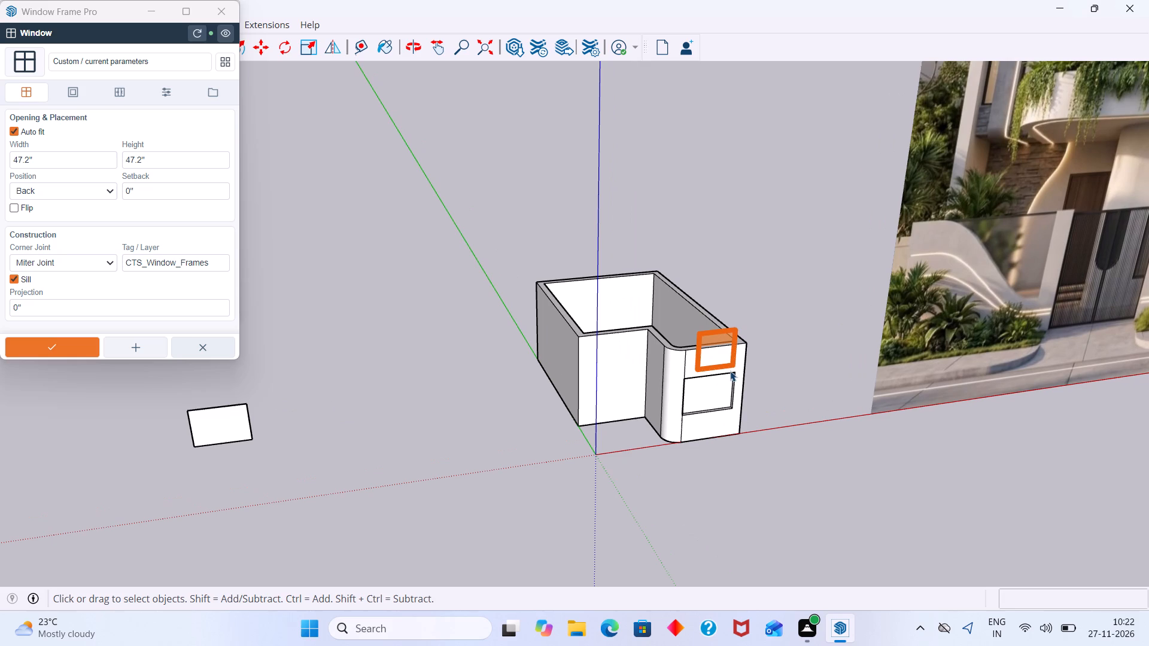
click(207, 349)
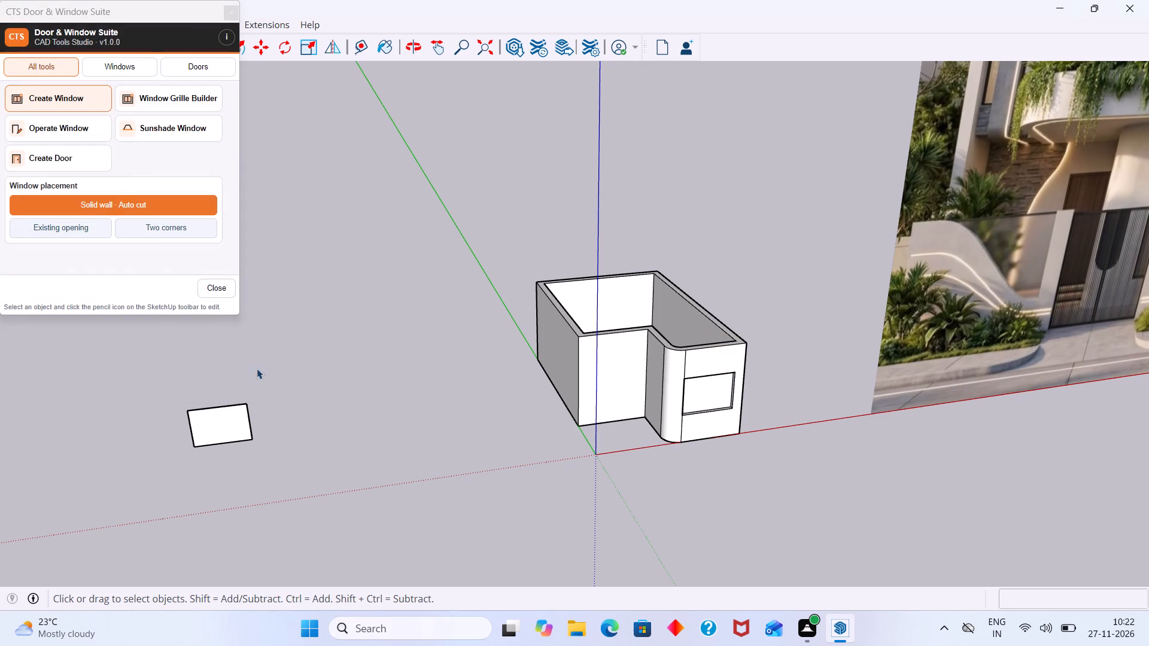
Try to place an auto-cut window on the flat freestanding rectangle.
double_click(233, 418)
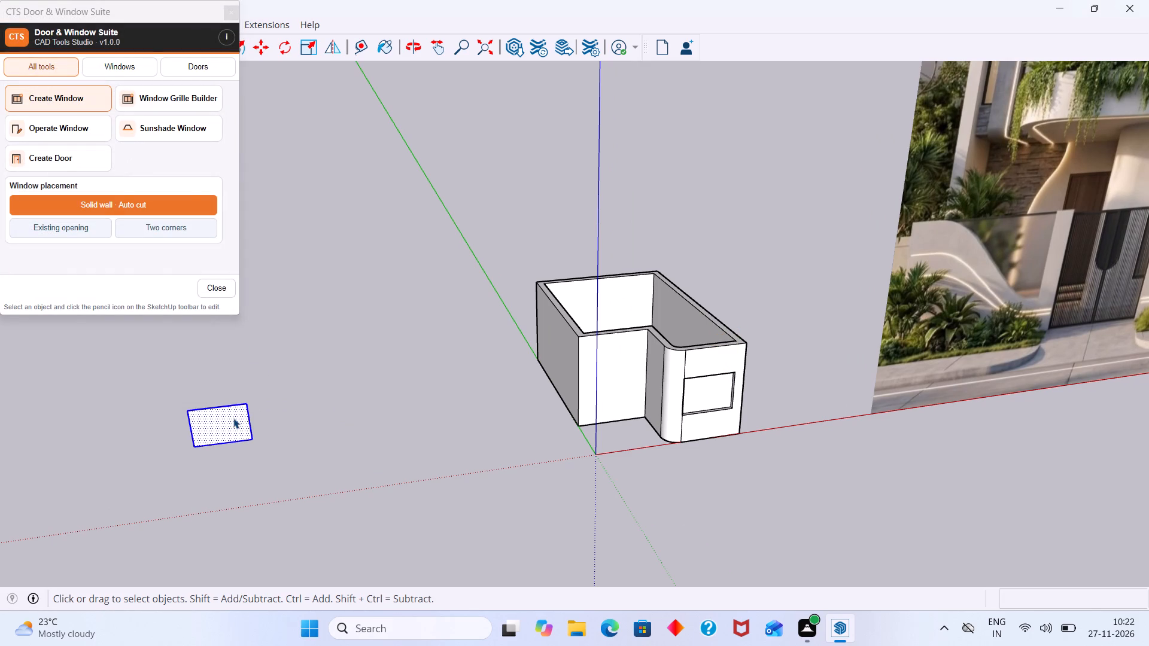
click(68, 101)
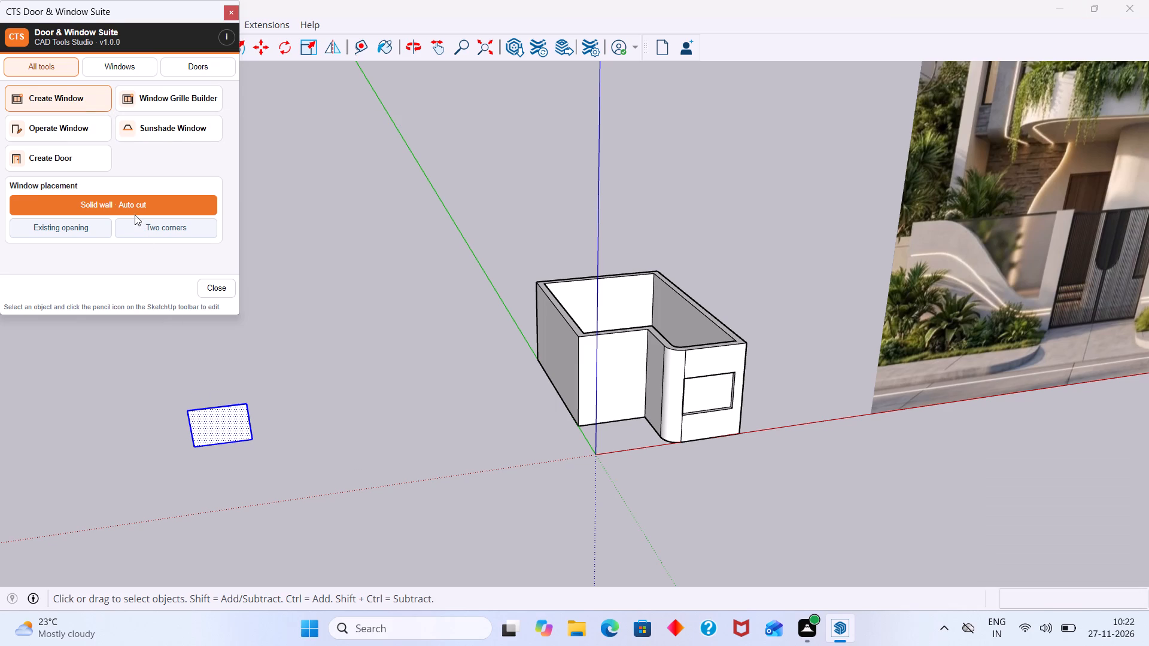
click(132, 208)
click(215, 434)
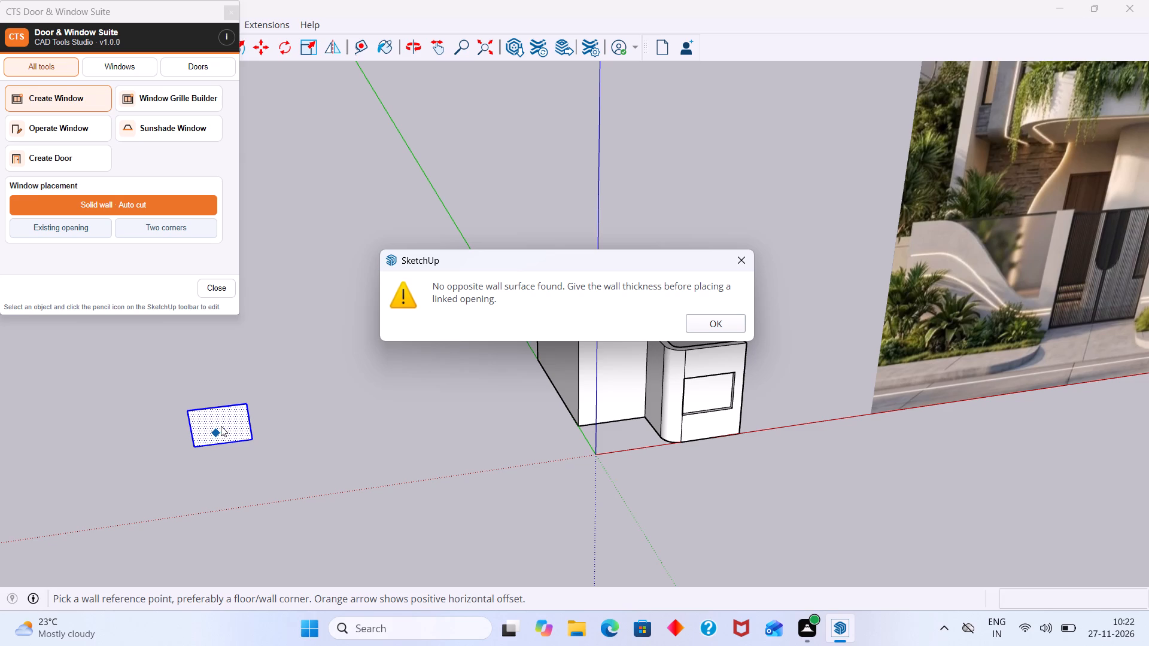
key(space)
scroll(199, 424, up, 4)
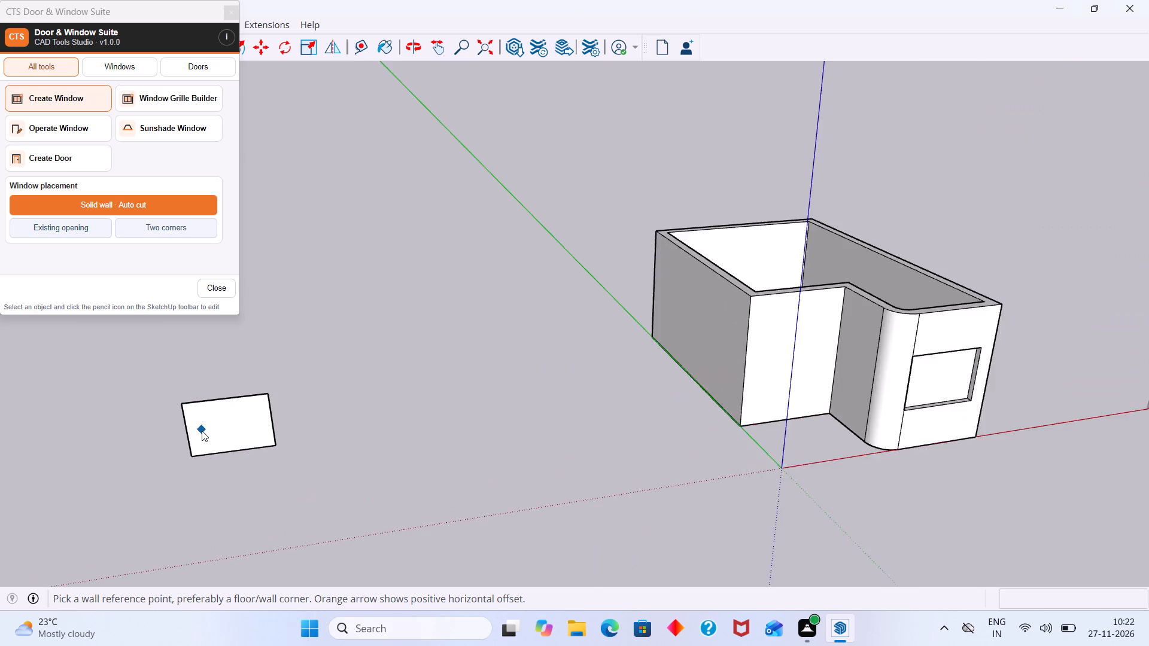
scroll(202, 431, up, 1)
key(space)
Push/Pull the freestanding 5'5" by 4' rectangle to a thickness of about 5".
click(239, 429)
key(Escape)
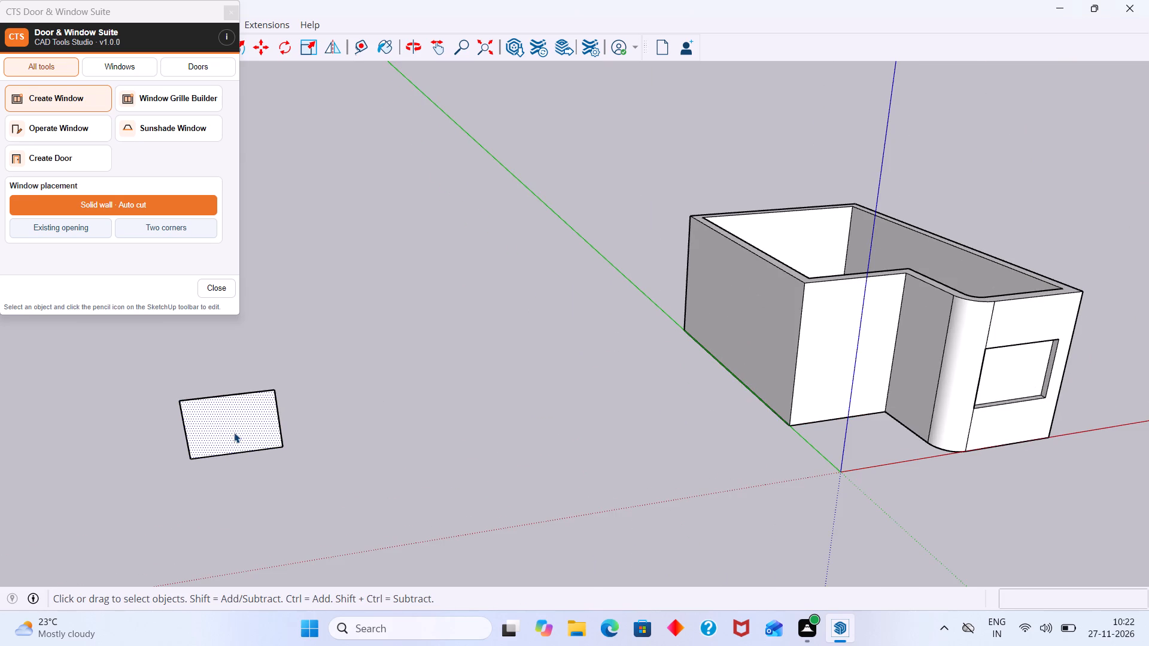
click(234, 431)
key(p)
click(235, 430)
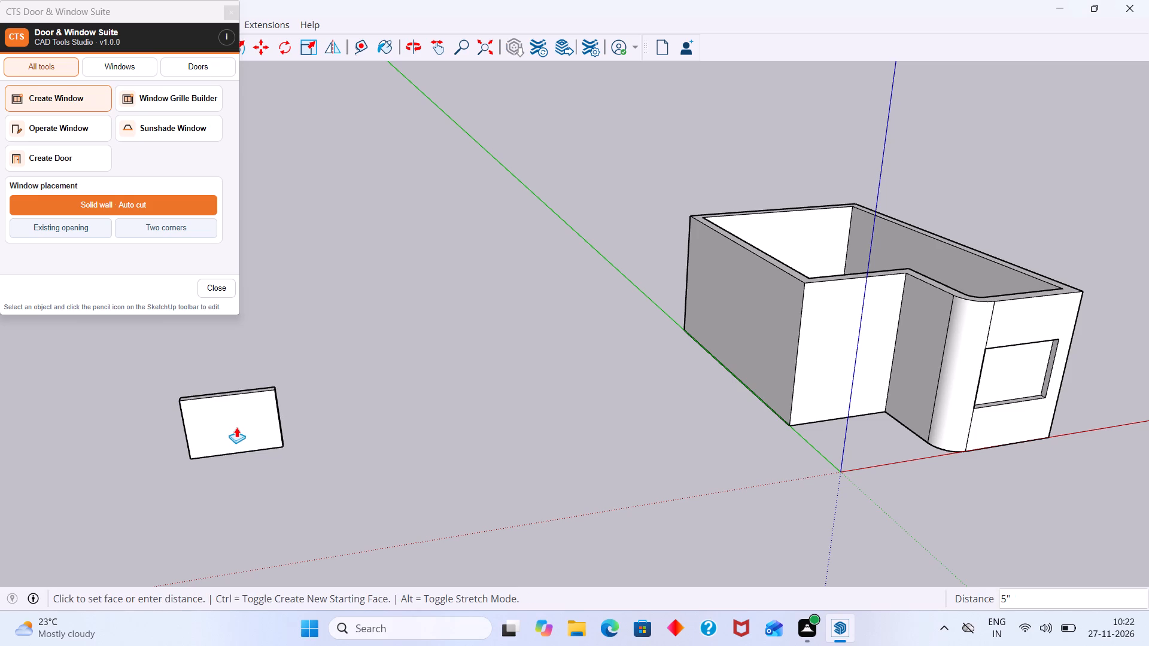
click(237, 427)
key(space)
click(367, 389)
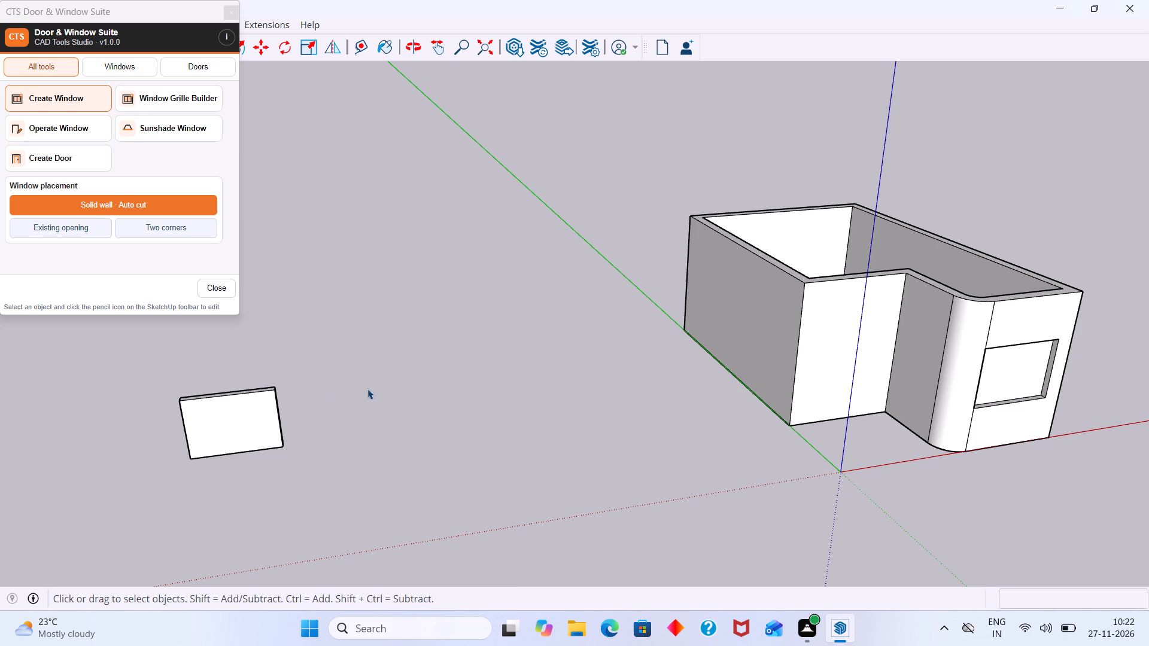
Start an auto-cut window from a reference point on the freestanding slab's front face, with an opening width of 5'5", and preview it.
scroll(239, 418, up, 3)
click(269, 415)
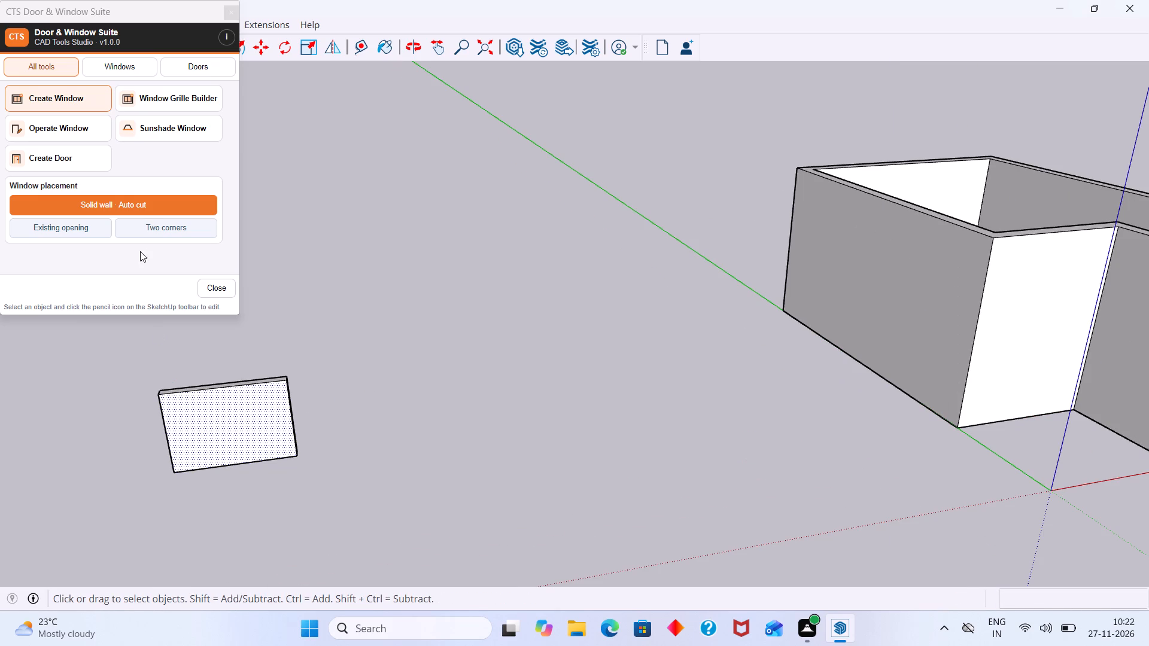
click(136, 208)
click(245, 438)
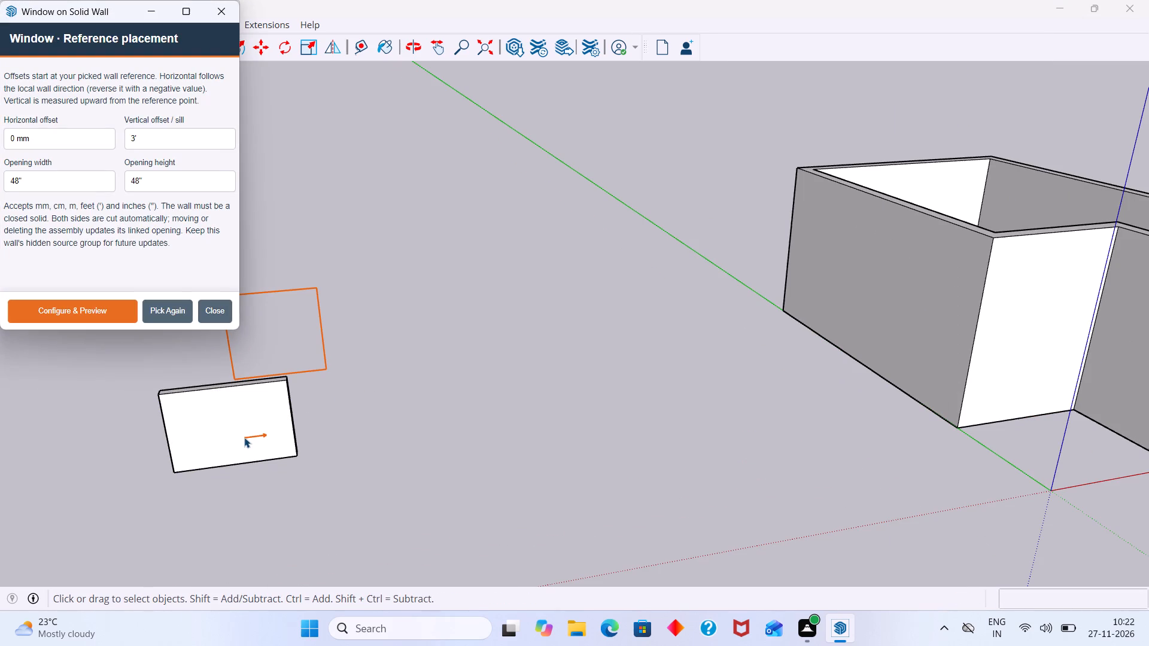
scroll(254, 335, down, 7)
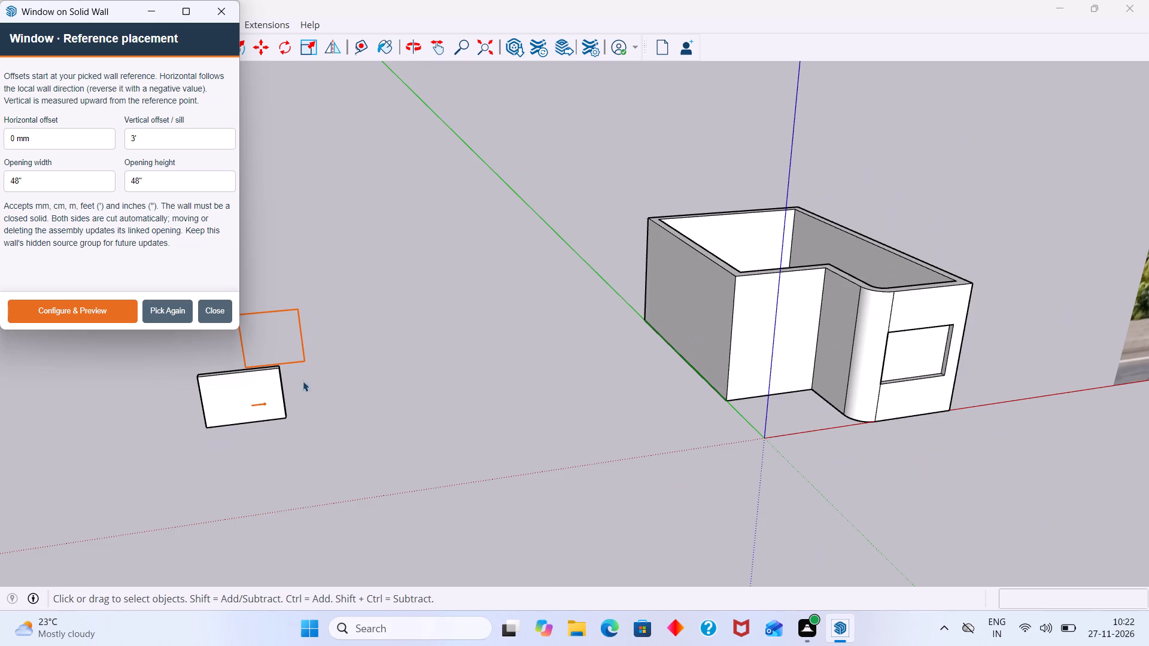
click(32, 185)
key(BackSpace)
key(BackSpace)
key(BackSpace)
key(BackSpace)
key(BackSpace)
key(BackSpace)
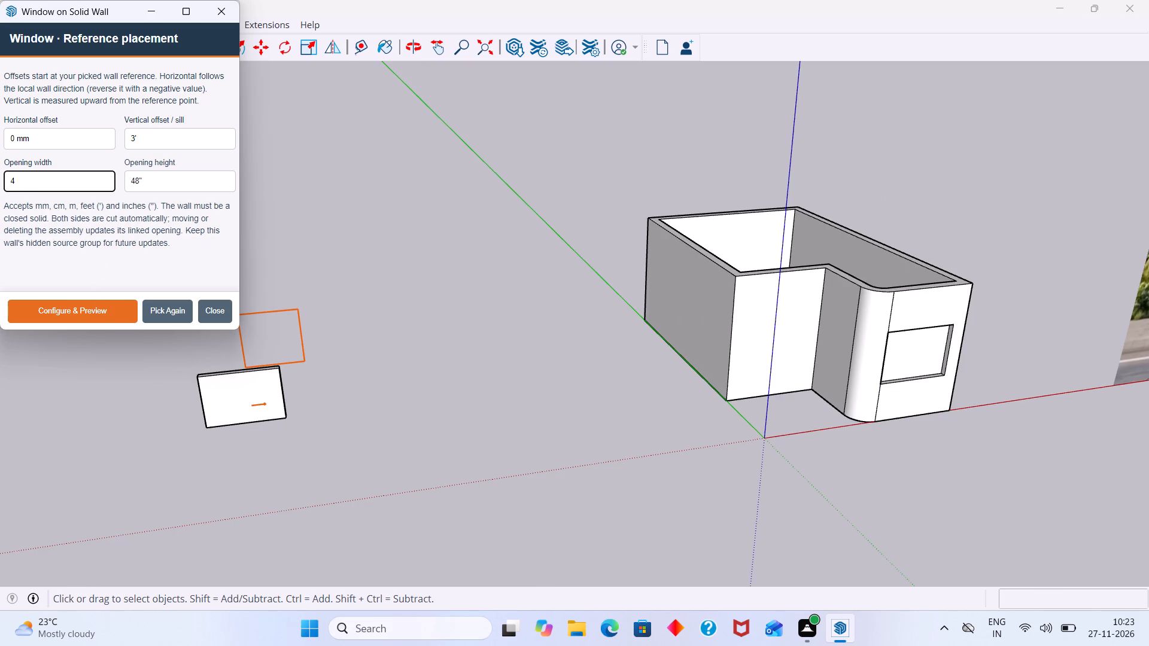
key(4)
key(BackSpace)
text(5'5")
click(158, 187)
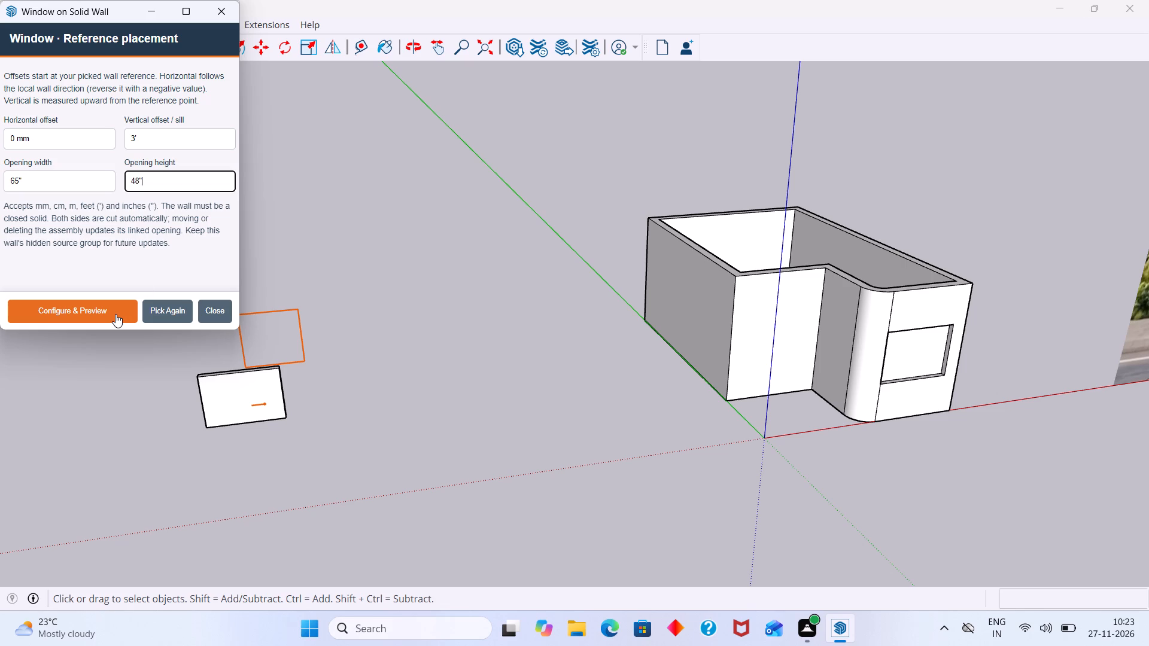
click(115, 314)
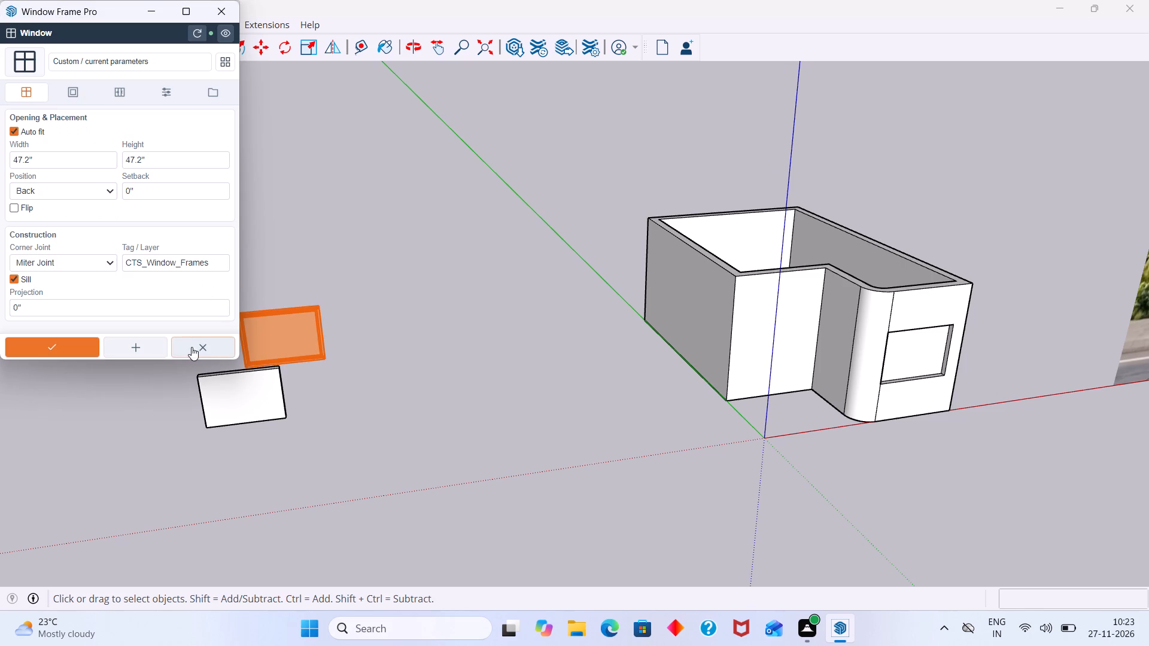
Apply the Three sliding panels pattern, create the window, and close the window suite.
click(28, 62)
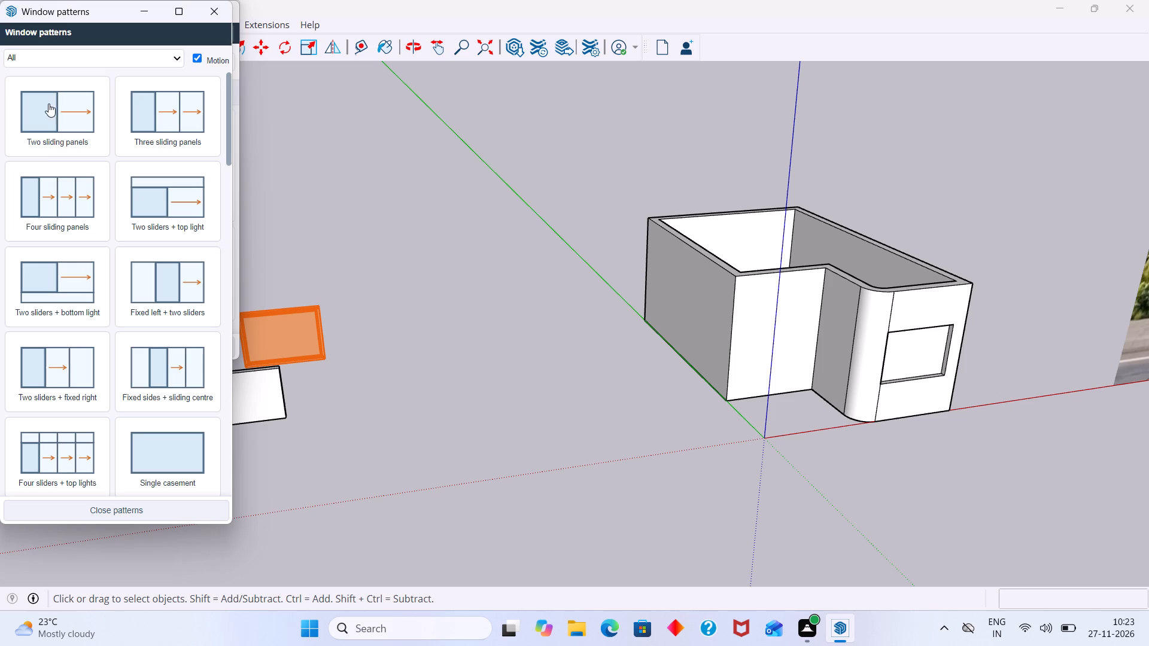
click(170, 126)
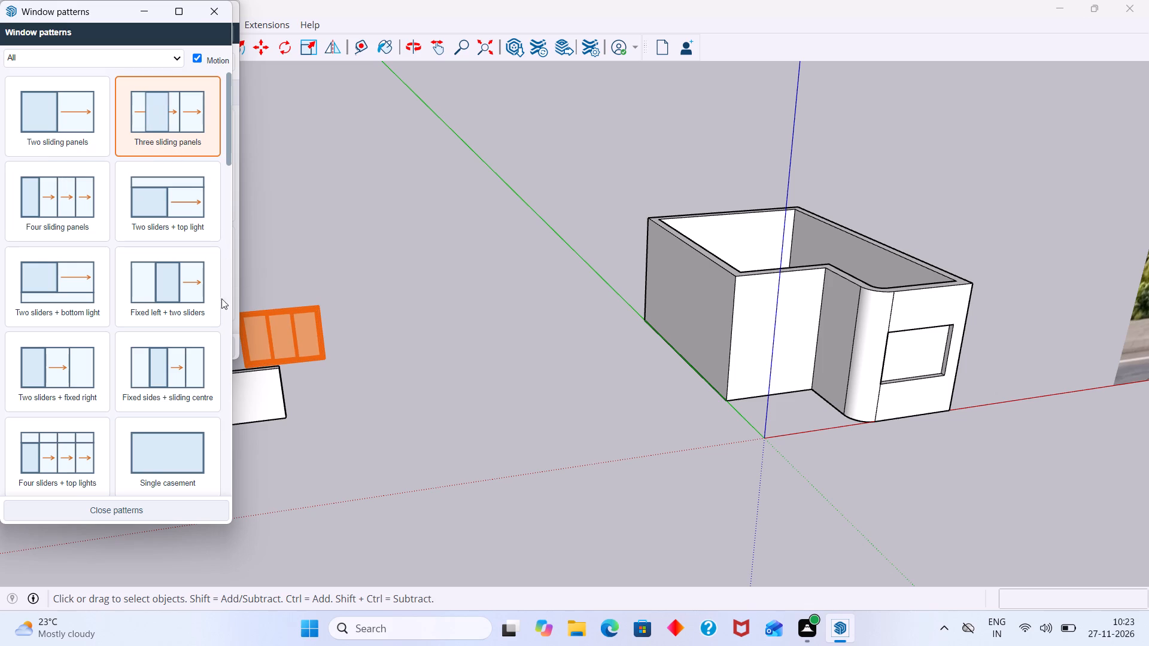
click(135, 512)
click(72, 343)
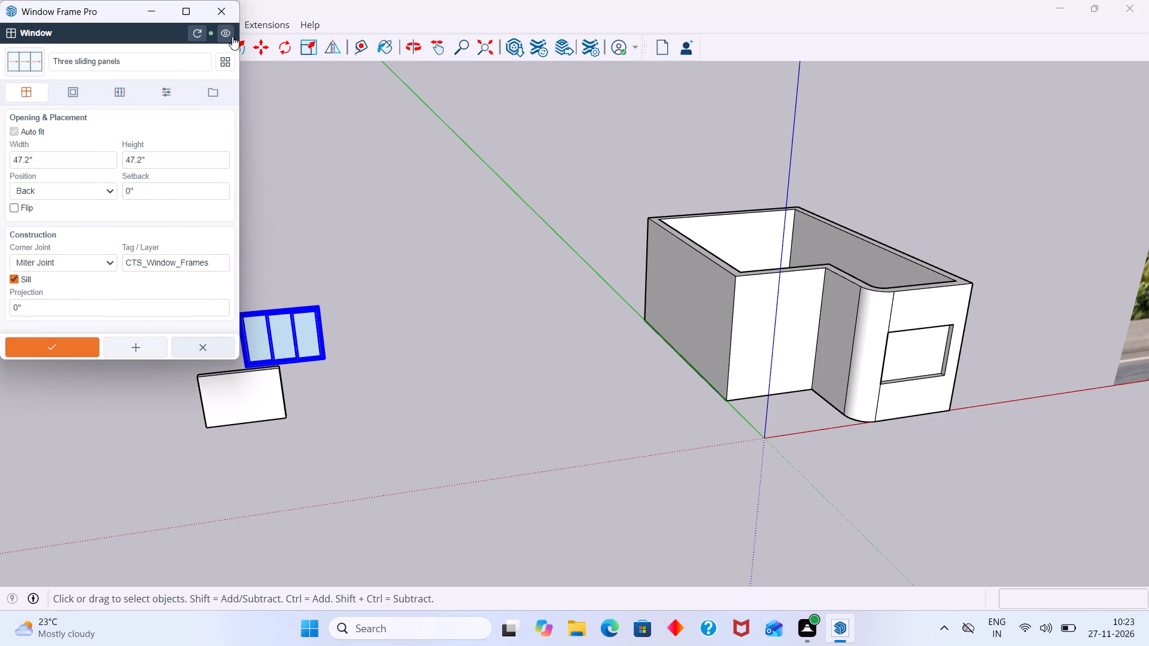
click(227, 16)
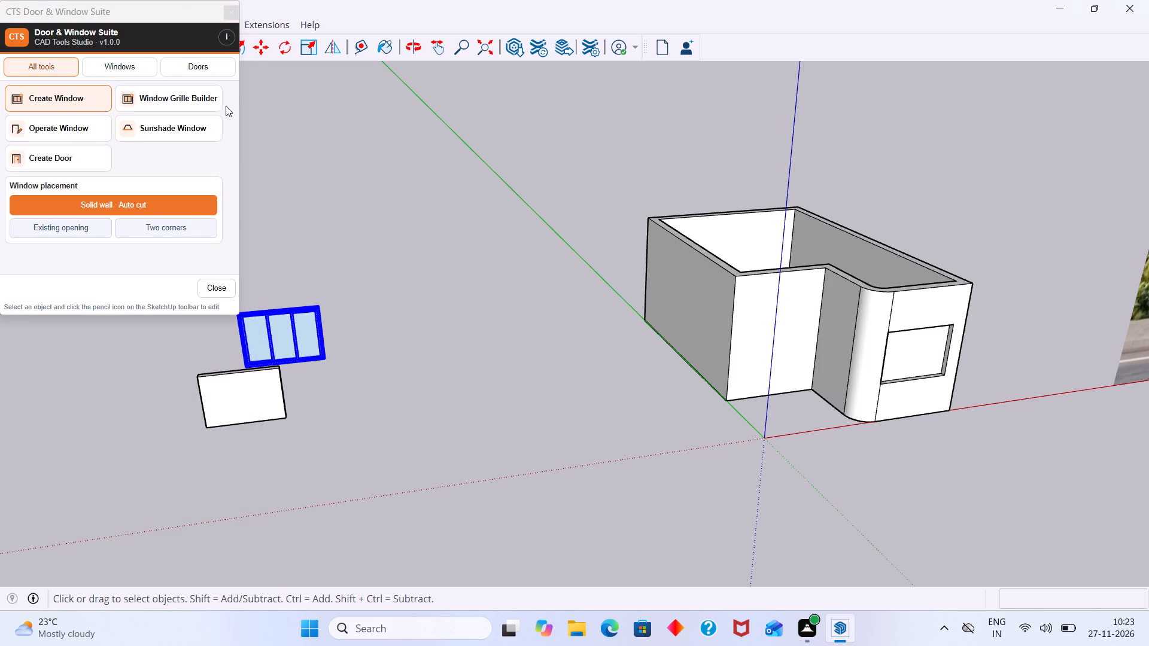
click(227, 287)
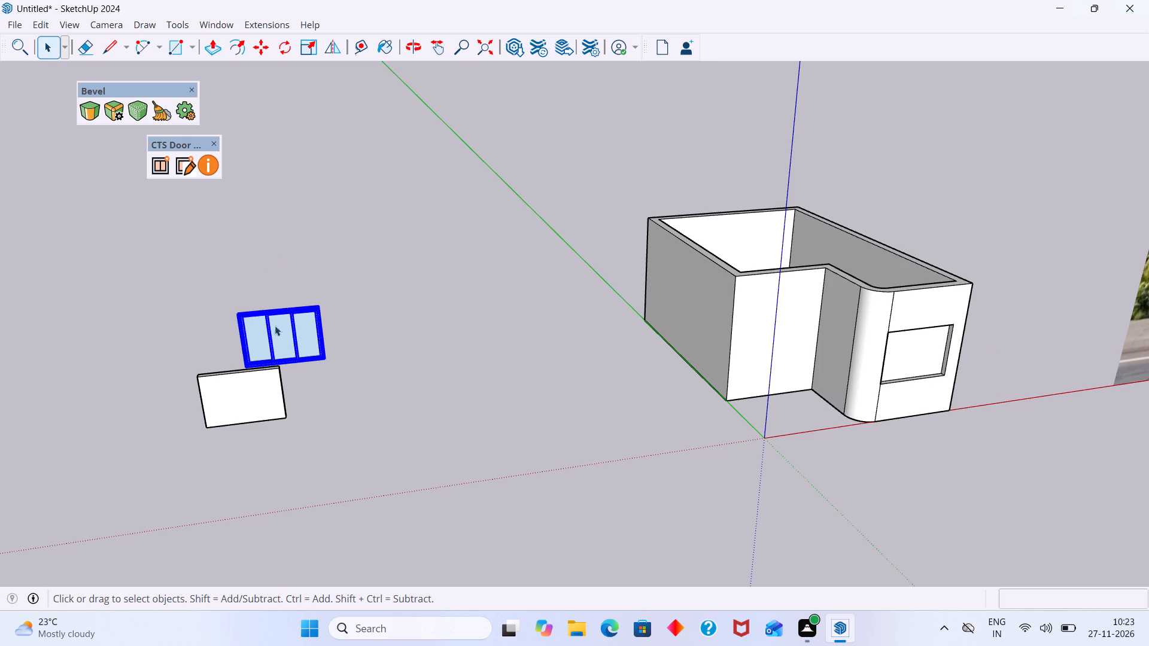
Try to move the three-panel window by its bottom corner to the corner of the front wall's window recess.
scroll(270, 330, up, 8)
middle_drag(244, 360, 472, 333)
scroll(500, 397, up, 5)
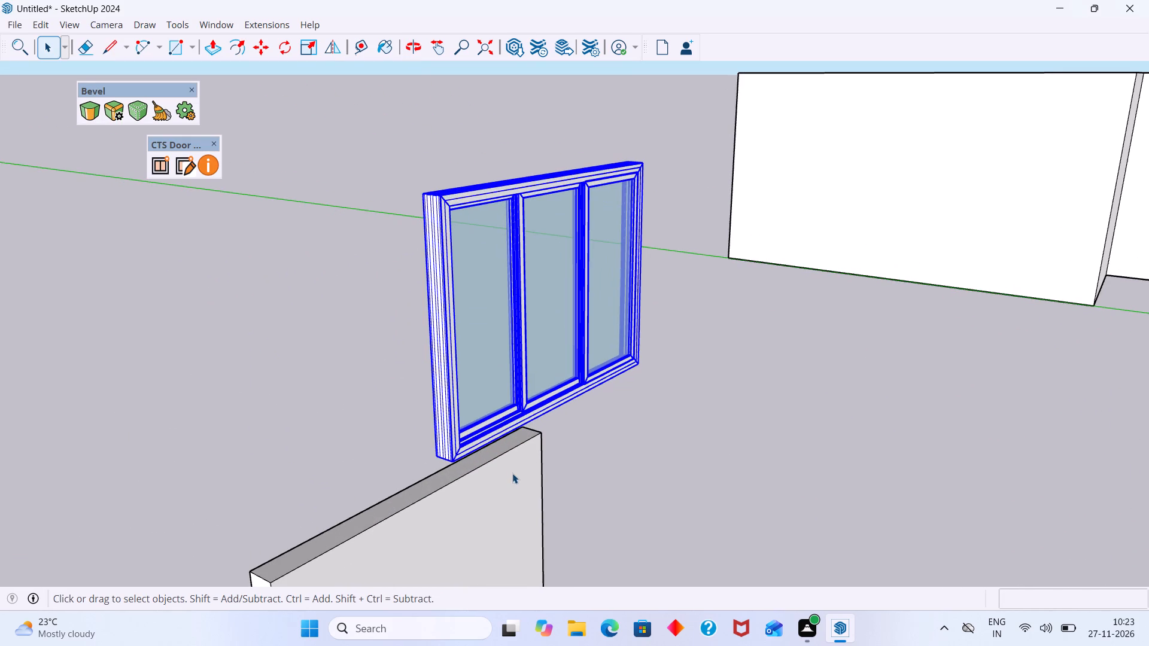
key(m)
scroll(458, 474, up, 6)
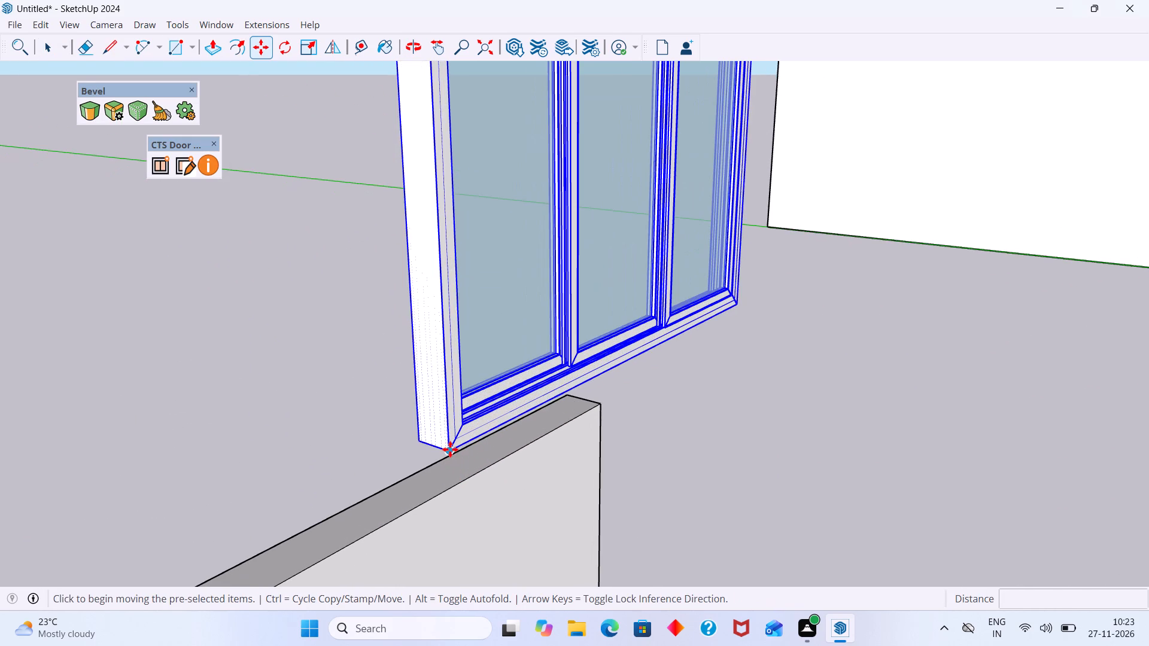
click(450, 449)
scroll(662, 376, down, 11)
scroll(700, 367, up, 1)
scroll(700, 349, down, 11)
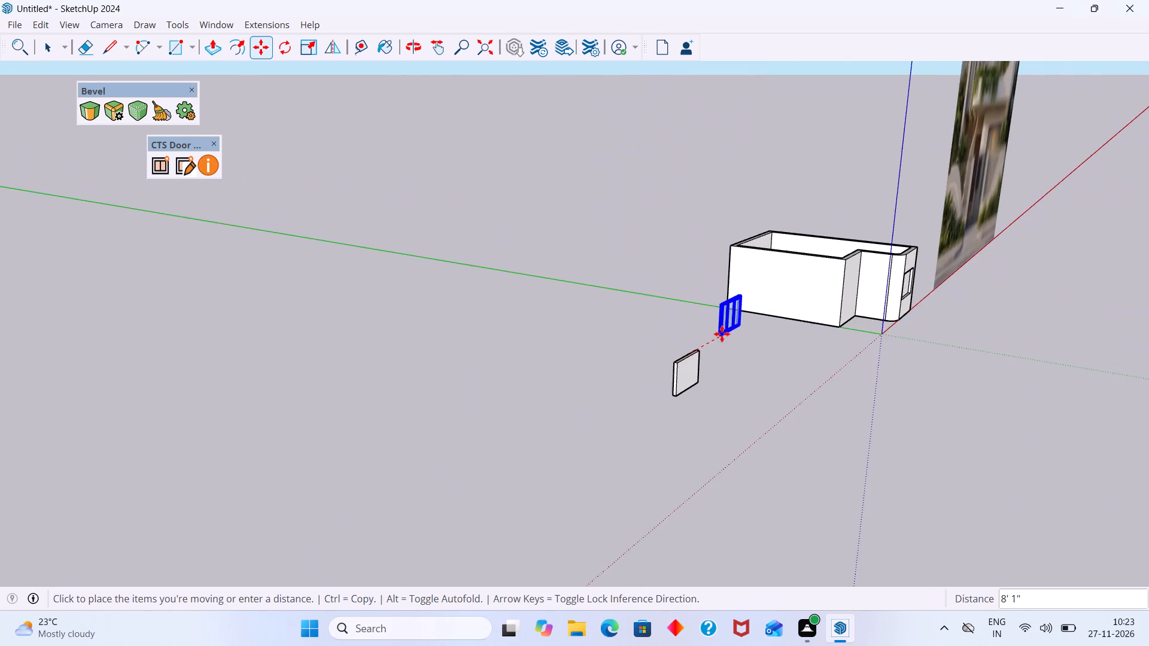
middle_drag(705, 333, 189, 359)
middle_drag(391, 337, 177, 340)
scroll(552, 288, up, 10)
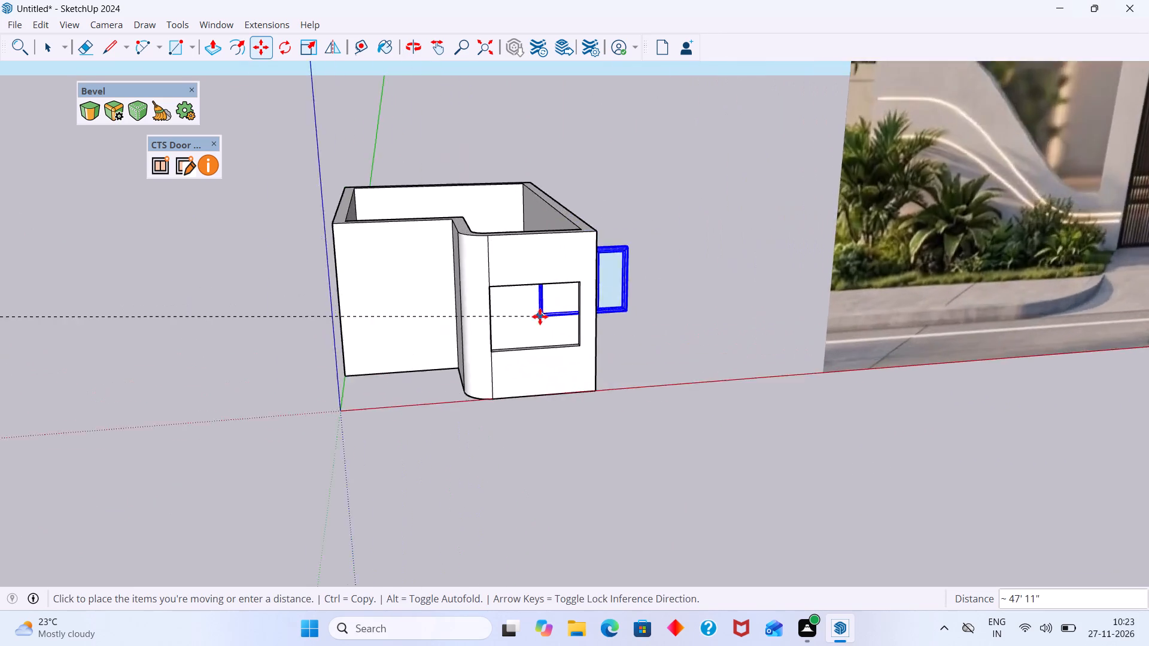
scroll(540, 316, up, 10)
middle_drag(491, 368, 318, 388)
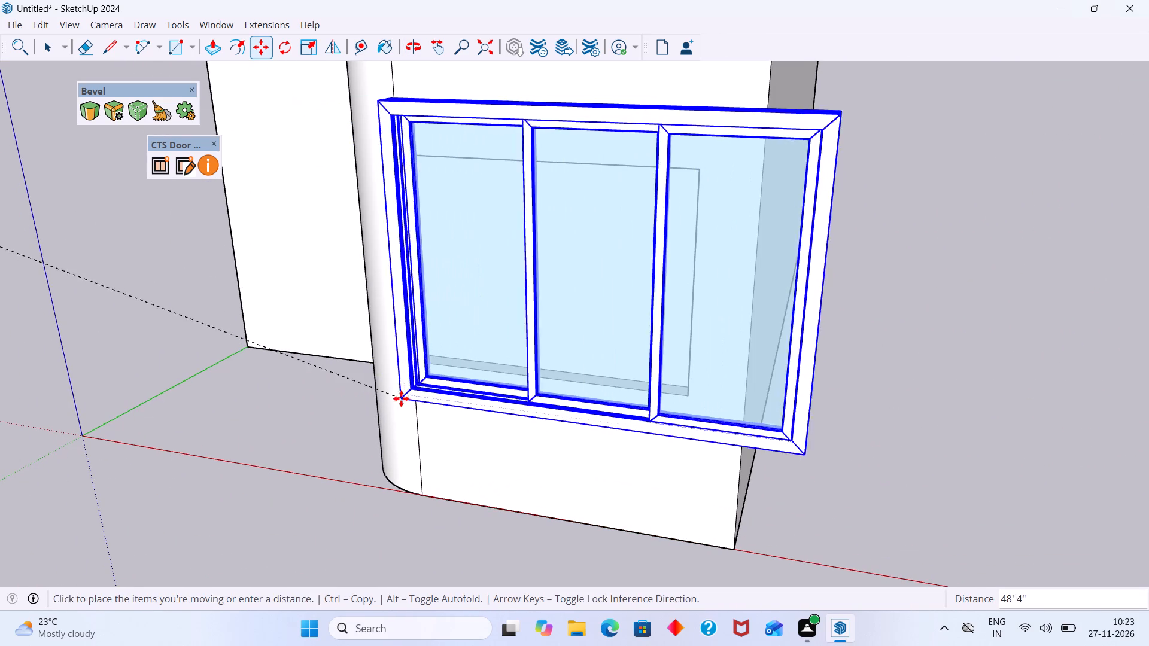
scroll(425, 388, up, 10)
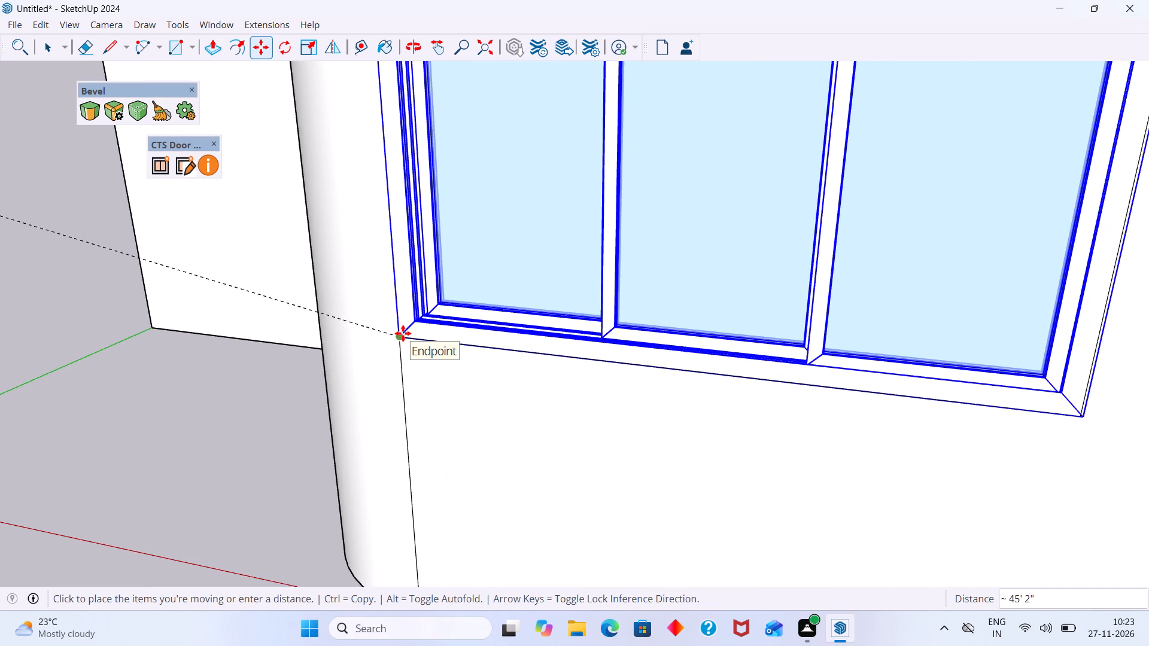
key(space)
Delete the face filling the window recess in the front wall to open it through.
scroll(399, 397, down, 20)
scroll(399, 397, down, 11)
scroll(341, 392, up, 7)
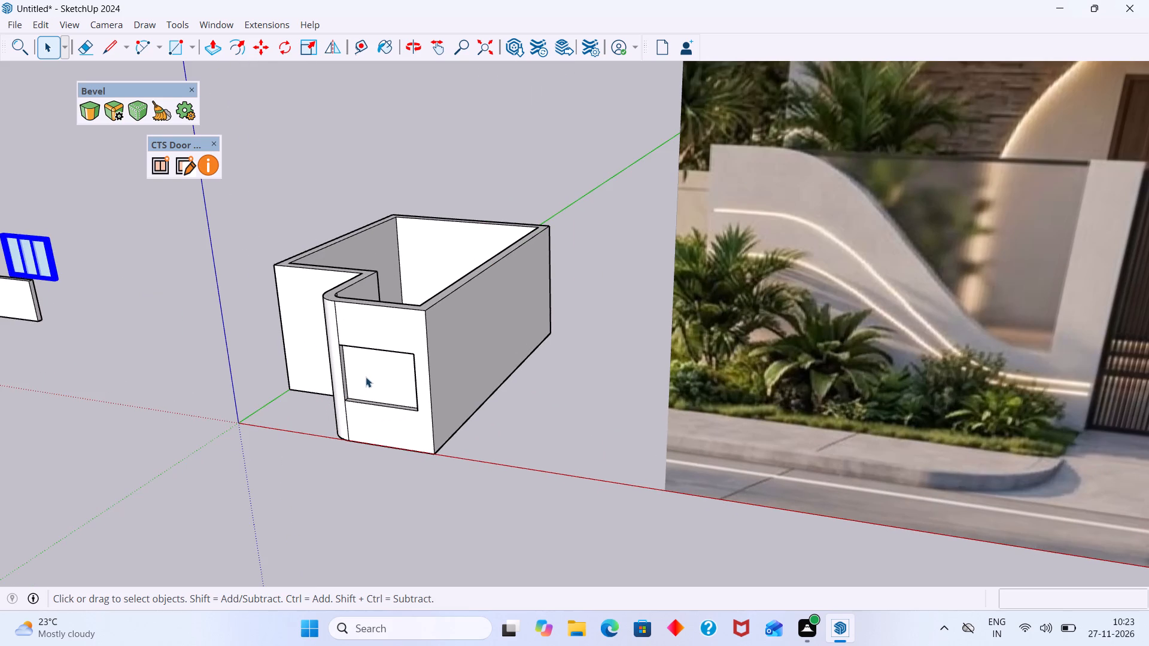
click(366, 377)
key(Delete)
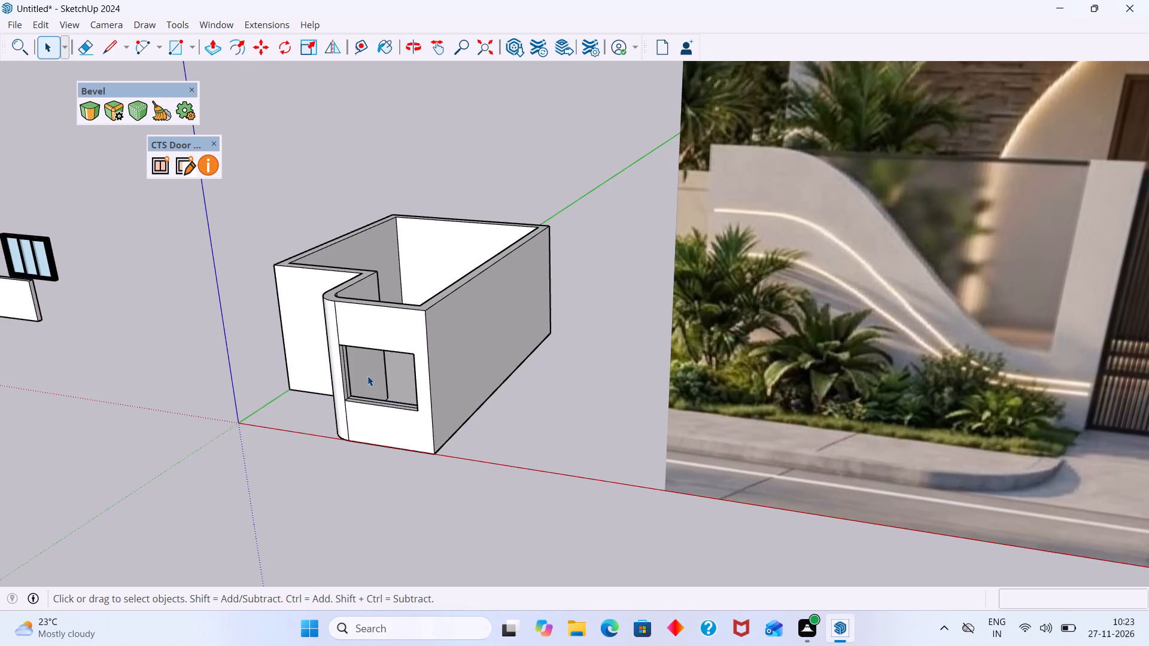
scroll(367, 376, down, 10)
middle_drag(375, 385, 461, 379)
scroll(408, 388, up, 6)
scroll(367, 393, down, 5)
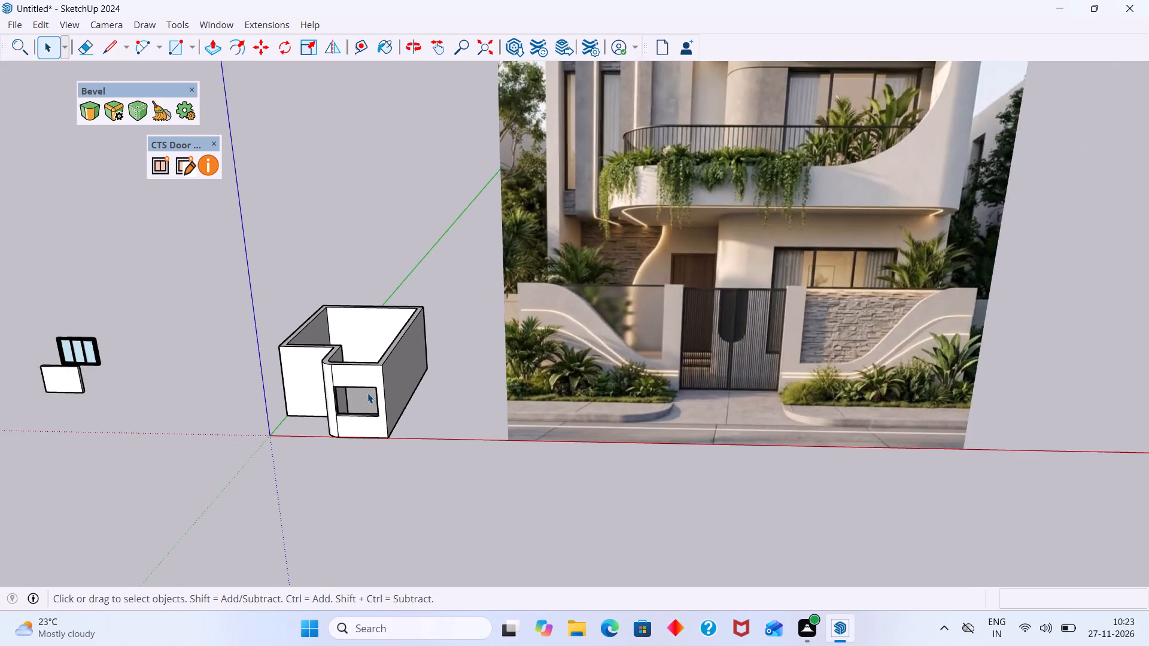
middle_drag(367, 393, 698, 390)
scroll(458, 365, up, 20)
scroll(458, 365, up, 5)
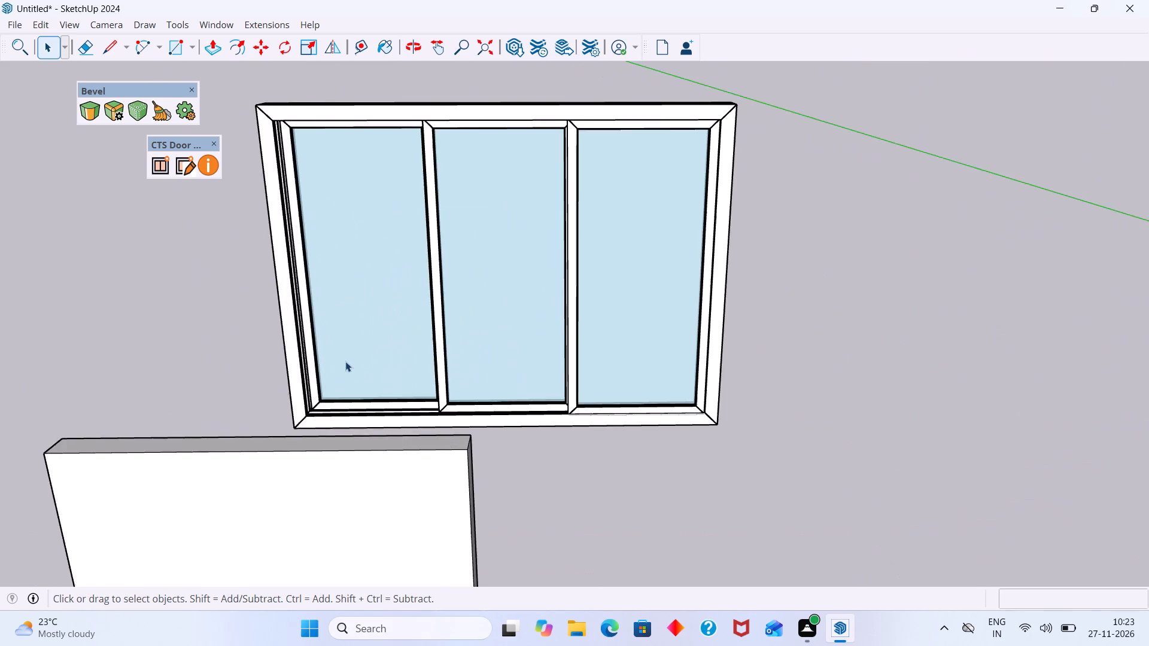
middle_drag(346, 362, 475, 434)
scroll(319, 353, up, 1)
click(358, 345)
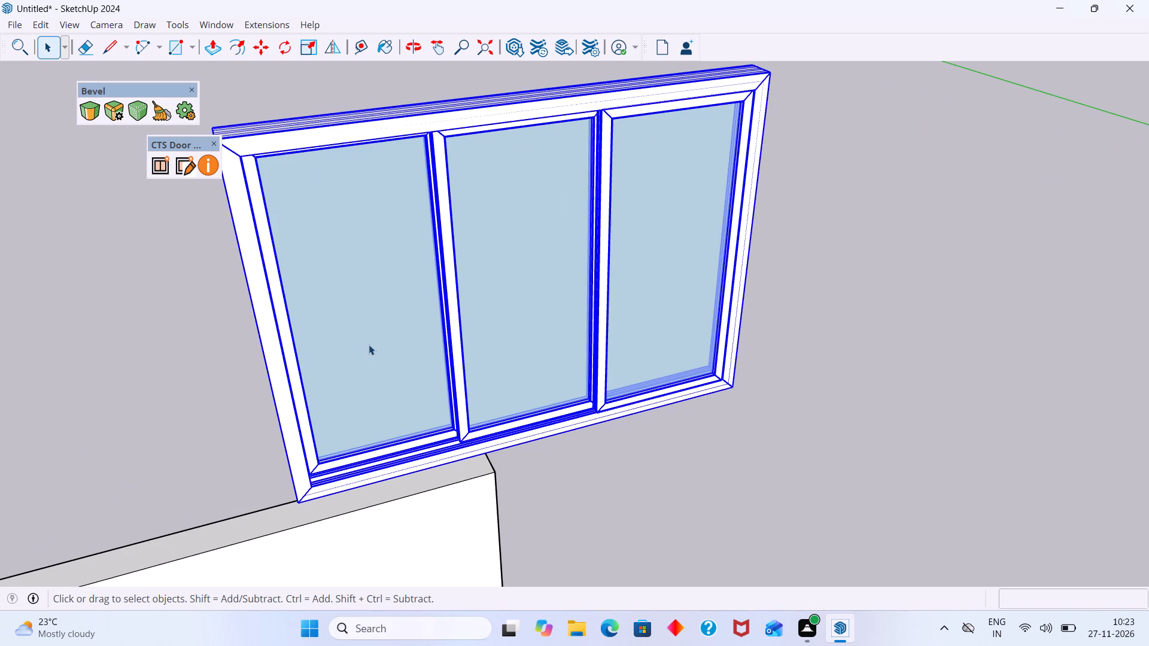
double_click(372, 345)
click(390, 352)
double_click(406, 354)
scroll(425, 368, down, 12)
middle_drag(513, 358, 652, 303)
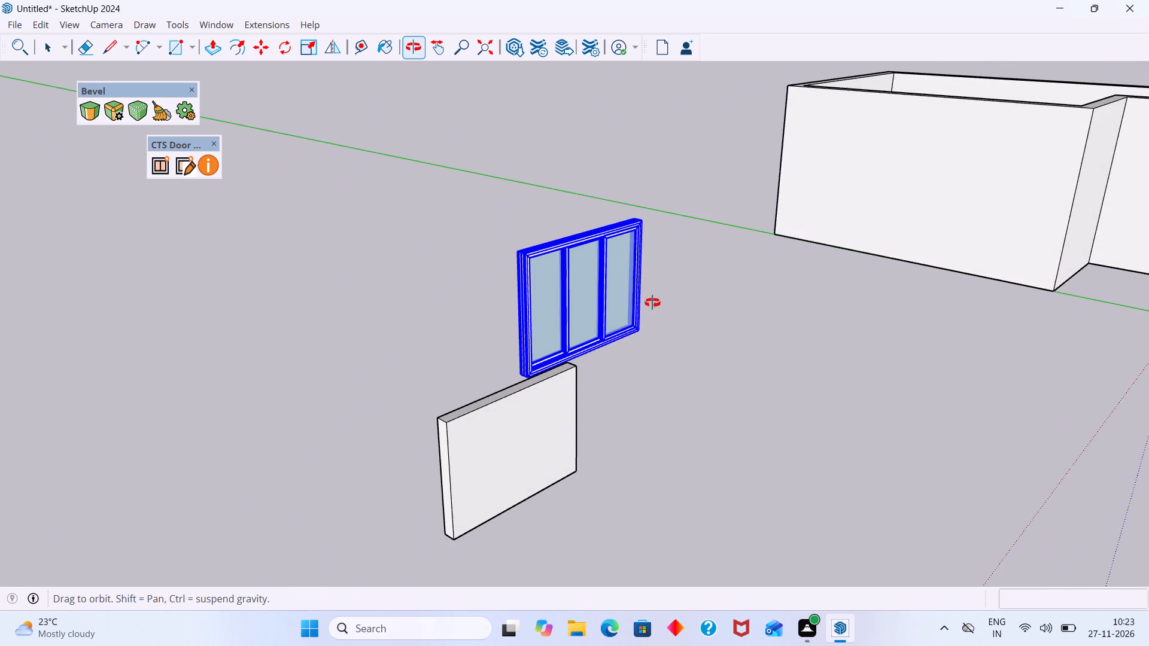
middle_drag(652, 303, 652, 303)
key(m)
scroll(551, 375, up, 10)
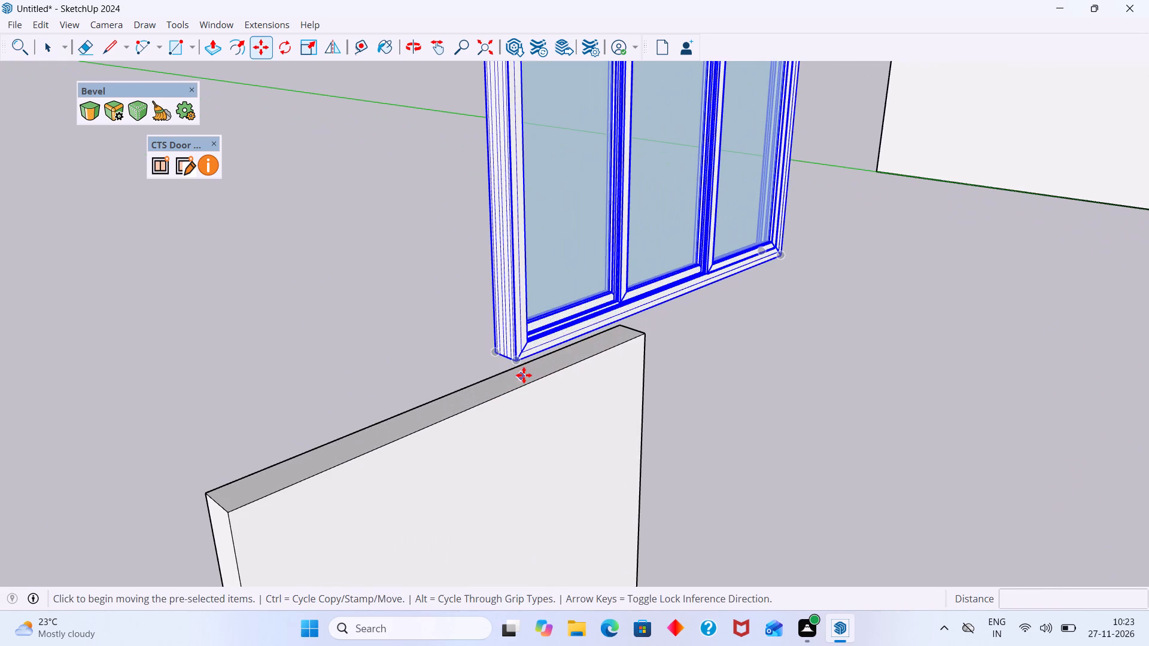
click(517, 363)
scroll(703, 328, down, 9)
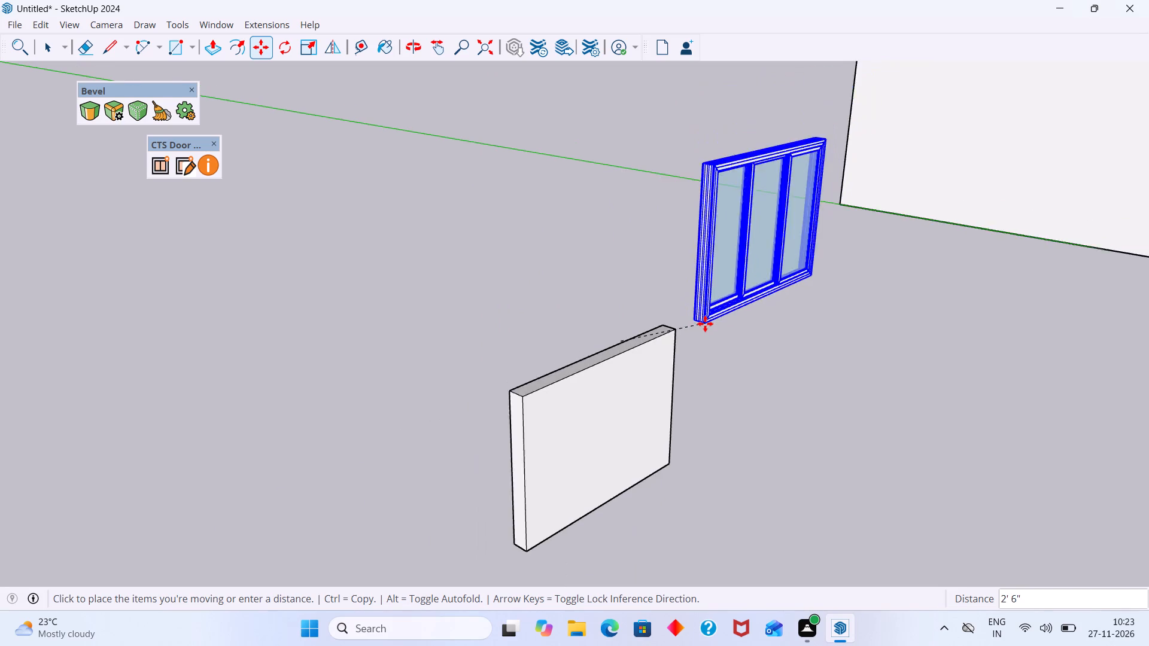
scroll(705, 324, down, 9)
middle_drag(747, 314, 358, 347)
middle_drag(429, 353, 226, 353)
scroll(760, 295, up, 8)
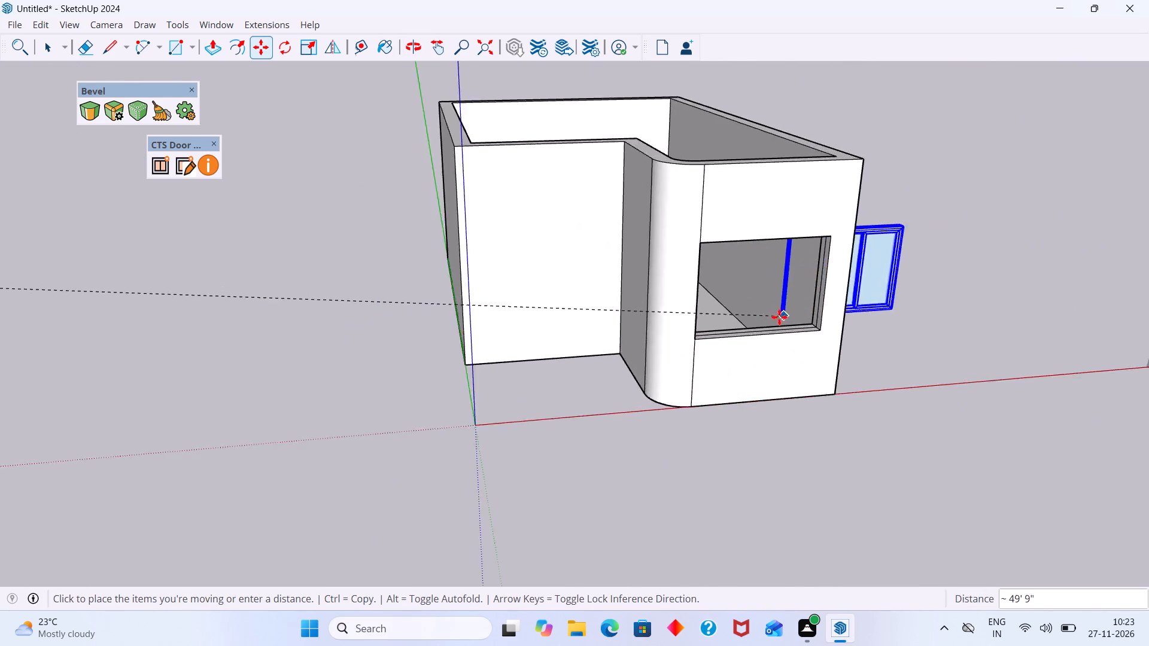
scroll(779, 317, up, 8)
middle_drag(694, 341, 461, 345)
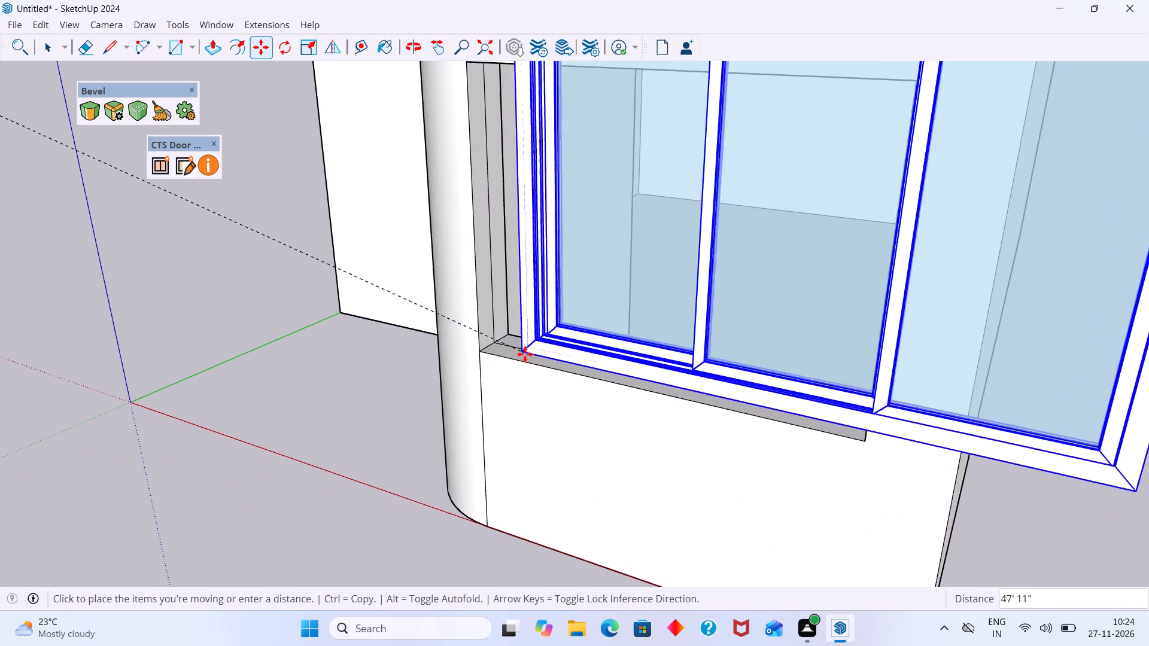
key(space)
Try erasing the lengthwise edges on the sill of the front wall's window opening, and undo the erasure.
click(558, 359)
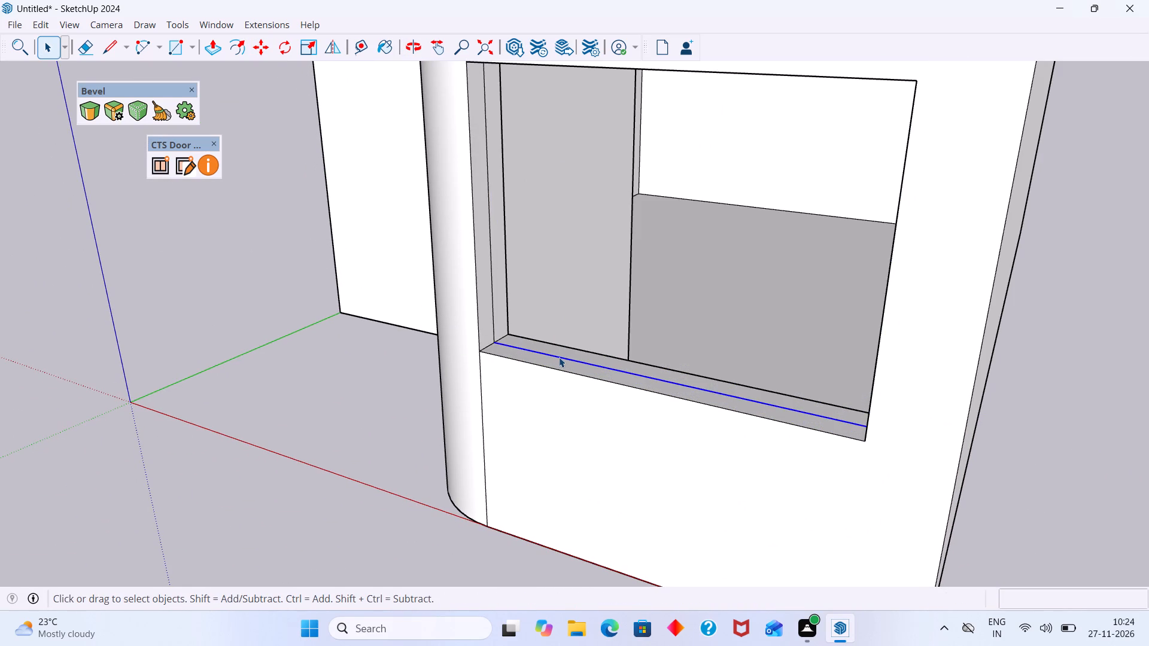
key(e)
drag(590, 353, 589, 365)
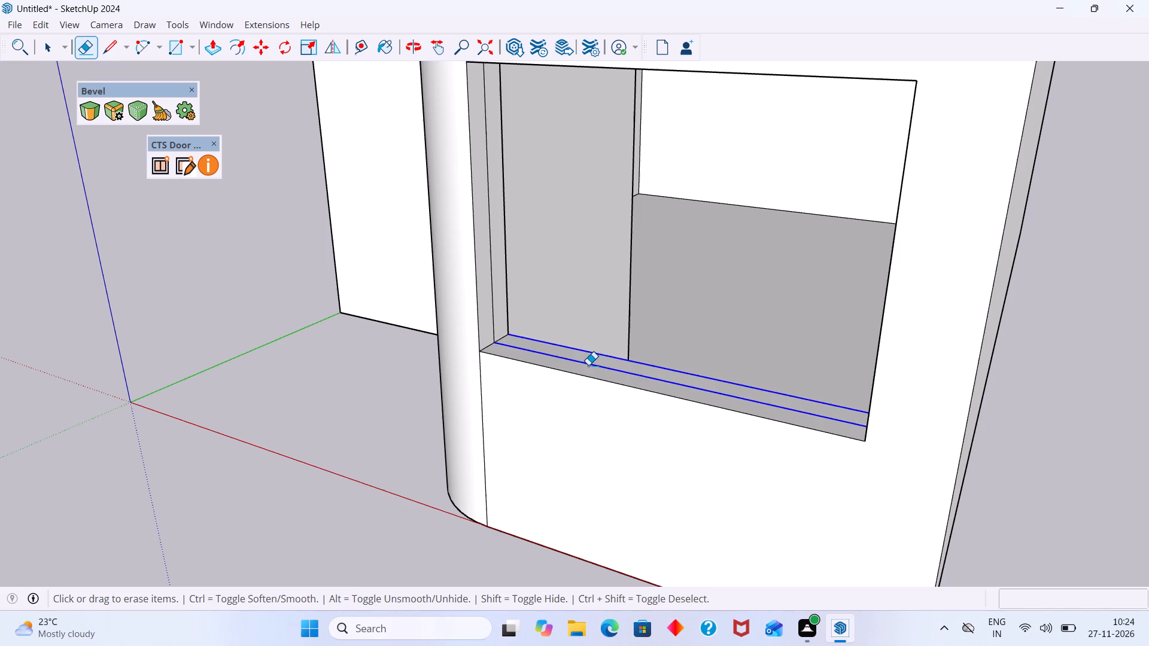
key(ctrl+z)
Erase the leftover middle edge lines on the sill and both side faces of the front wall's window opening.
key(e)
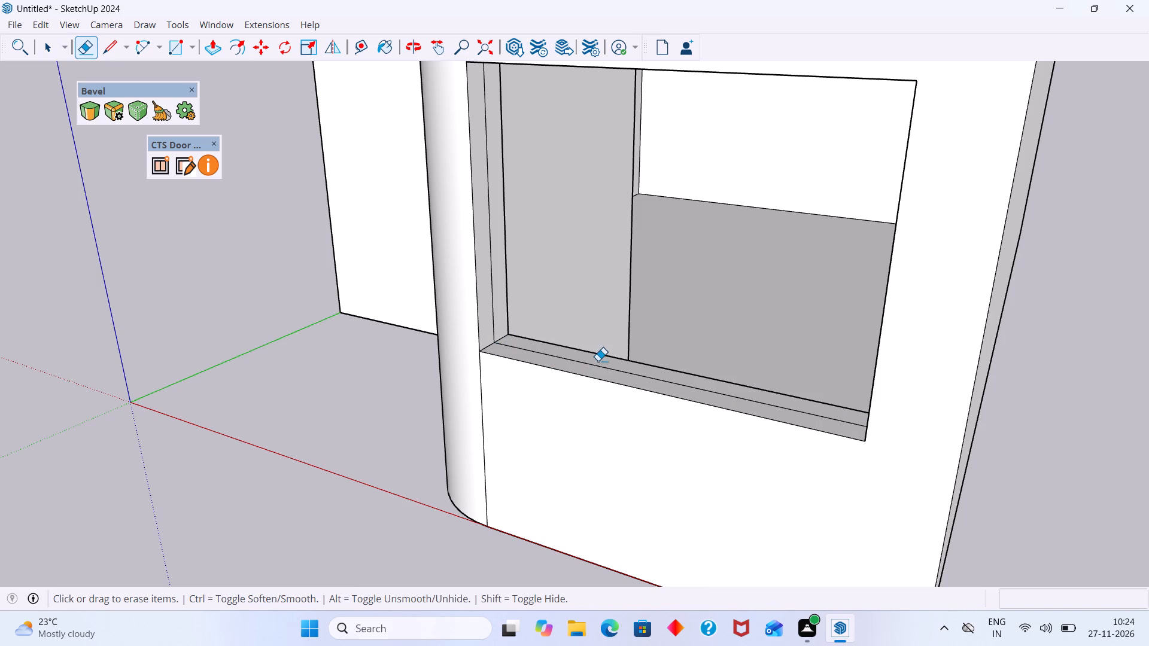
drag(598, 363, 598, 370)
drag(502, 310, 488, 319)
scroll(561, 324, down, 3)
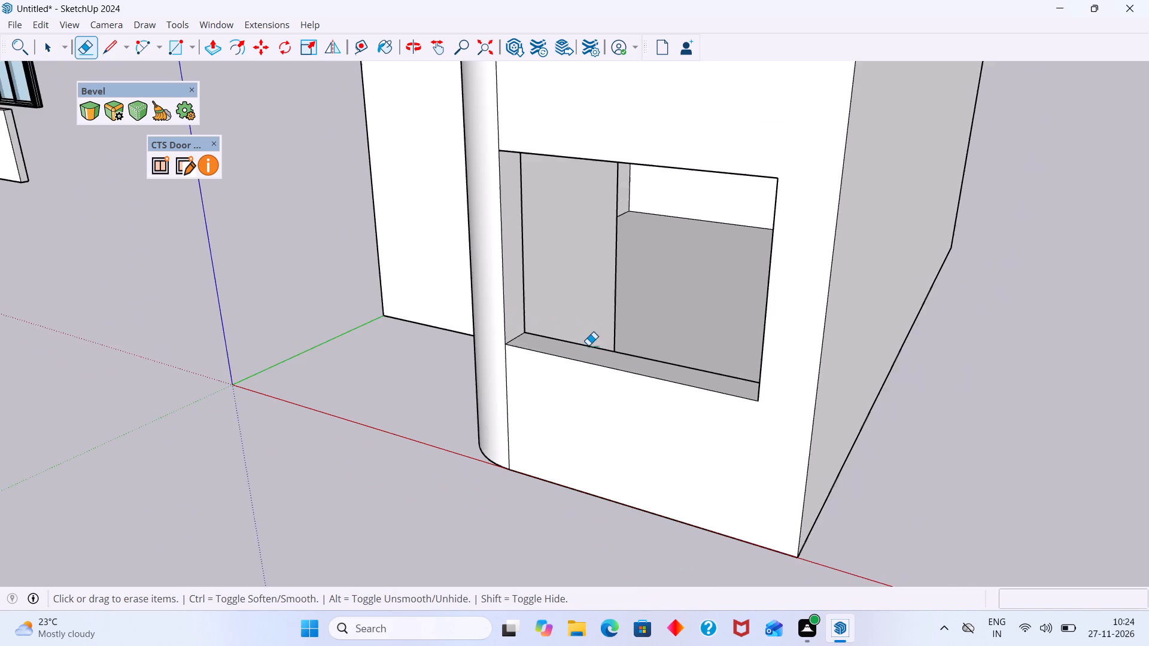
middle_drag(727, 367, 1025, 340)
scroll(873, 291, up, 8)
drag(862, 266, 858, 258)
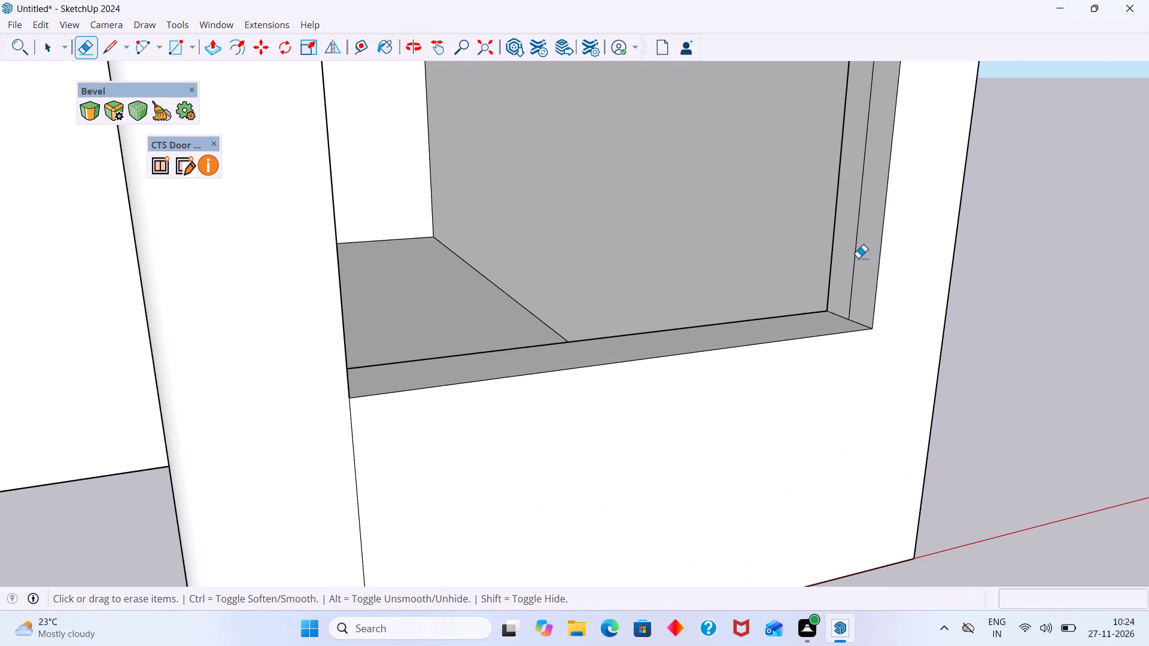
drag(858, 258, 853, 257)
Erase the leftover middle edge line on the underside of the window opening's head.
scroll(852, 256, down, 15)
middle_drag(835, 266, 750, 371)
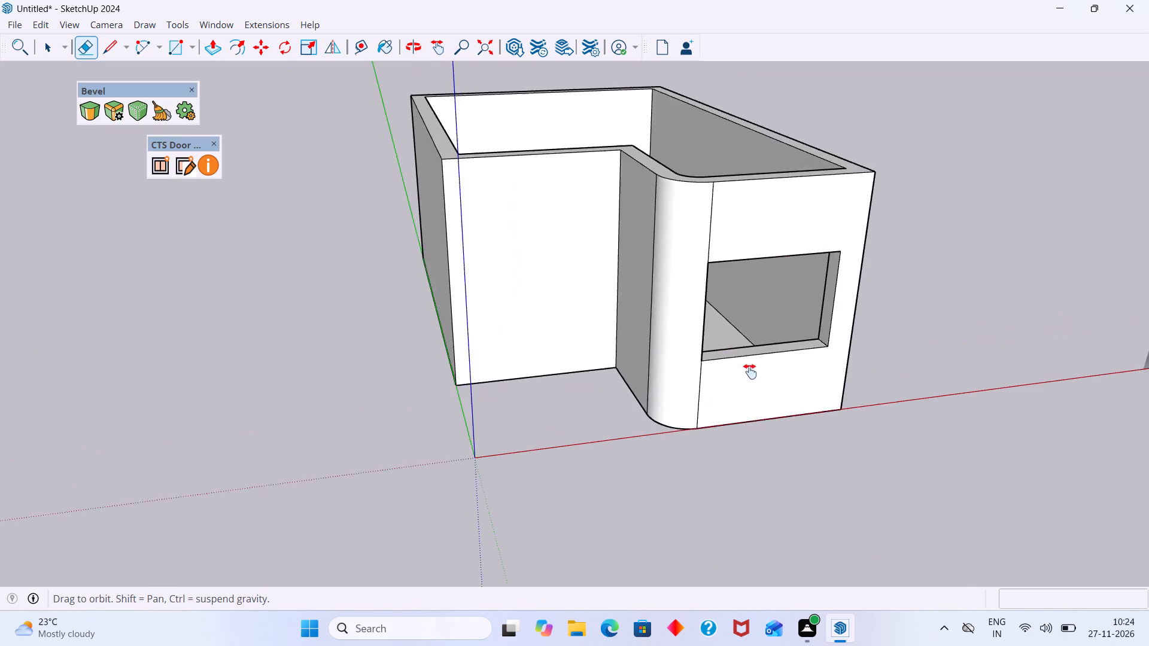
middle_drag(750, 371, 720, 197)
scroll(720, 208, up, 12)
middle_drag(716, 206, 703, 197)
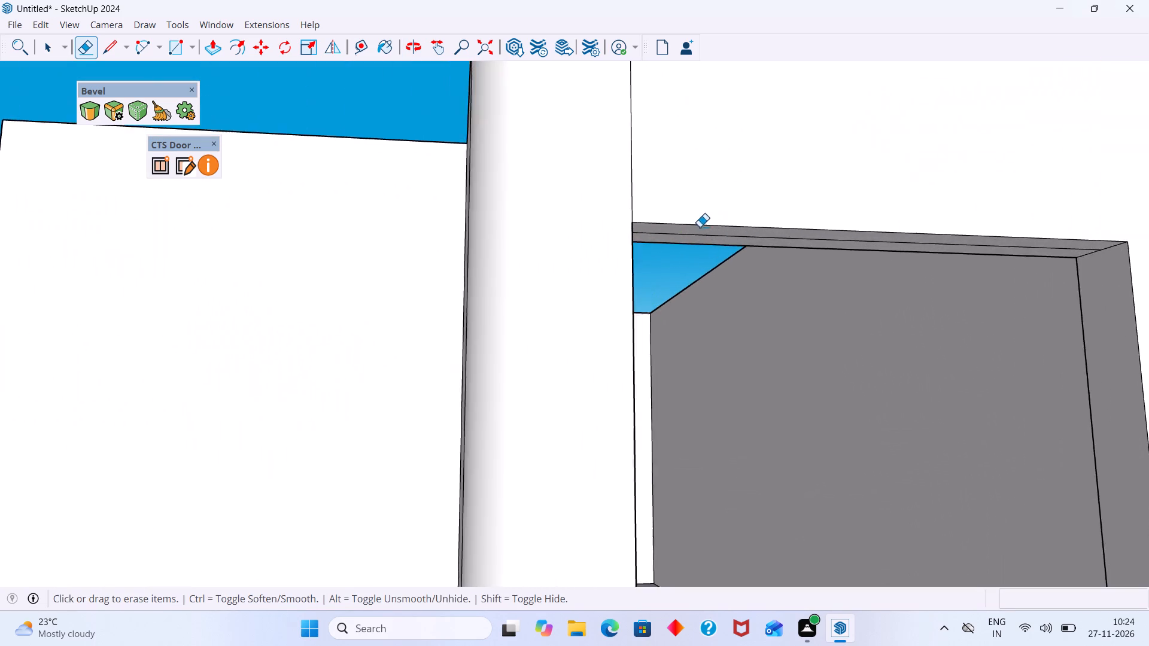
scroll(700, 227, up, 6)
middle_drag(699, 226, 674, 186)
scroll(662, 234, up, 9)
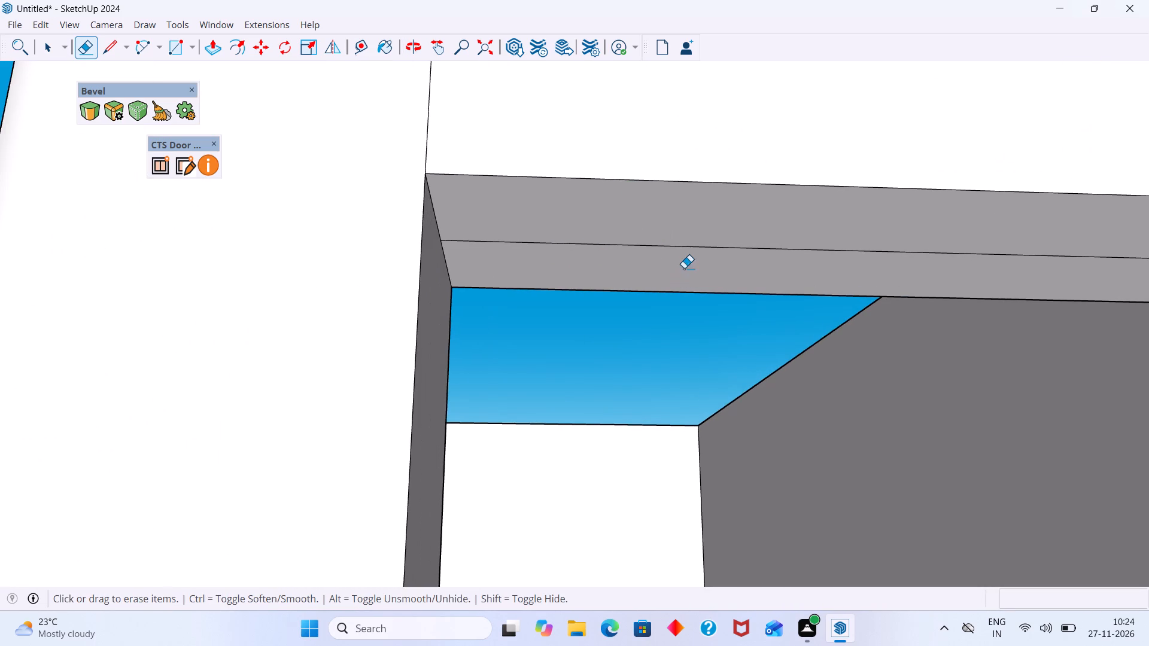
drag(684, 267, 683, 242)
scroll(680, 240, down, 20)
scroll(680, 240, down, 11)
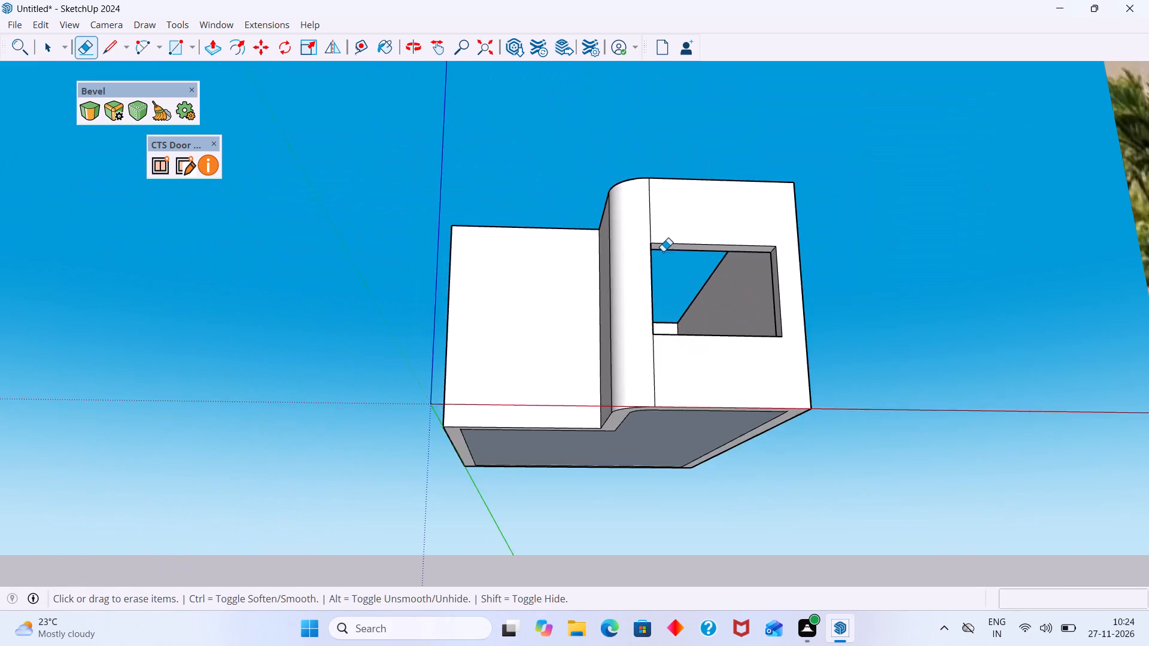
middle_drag(664, 251, 674, 336)
key(space)
click(859, 236)
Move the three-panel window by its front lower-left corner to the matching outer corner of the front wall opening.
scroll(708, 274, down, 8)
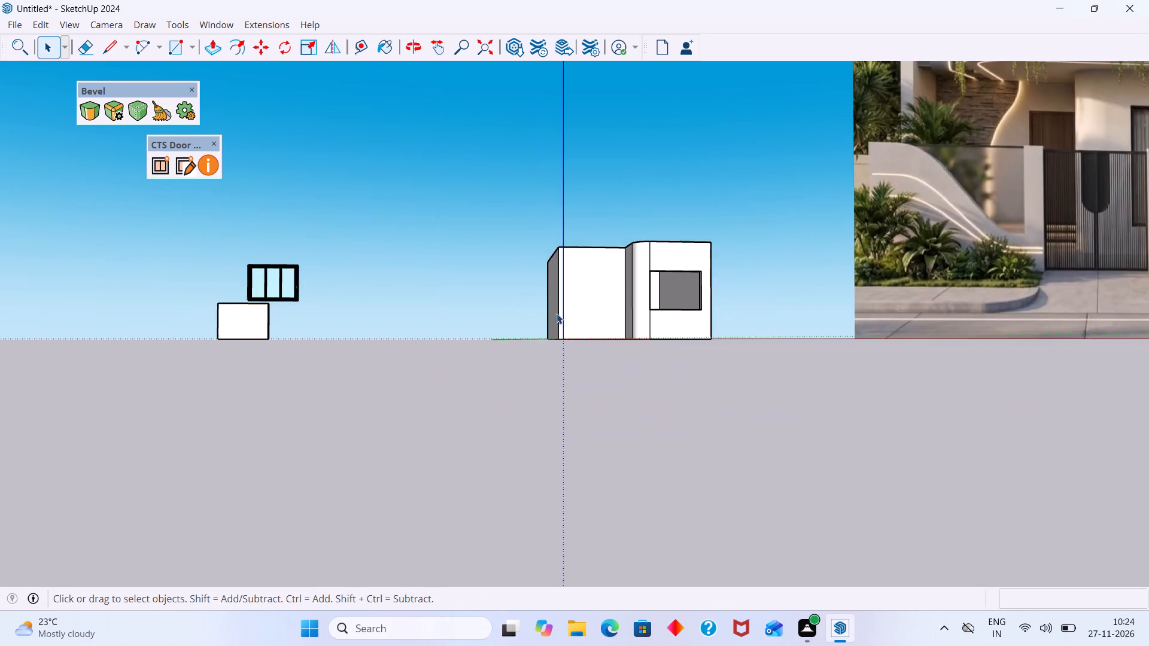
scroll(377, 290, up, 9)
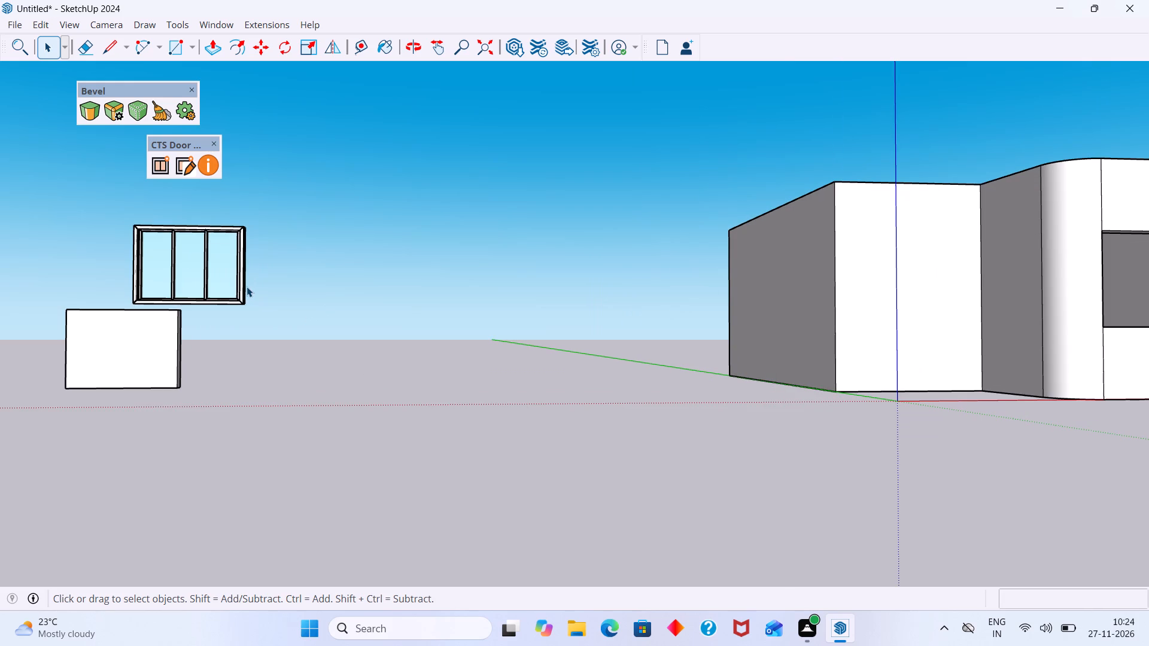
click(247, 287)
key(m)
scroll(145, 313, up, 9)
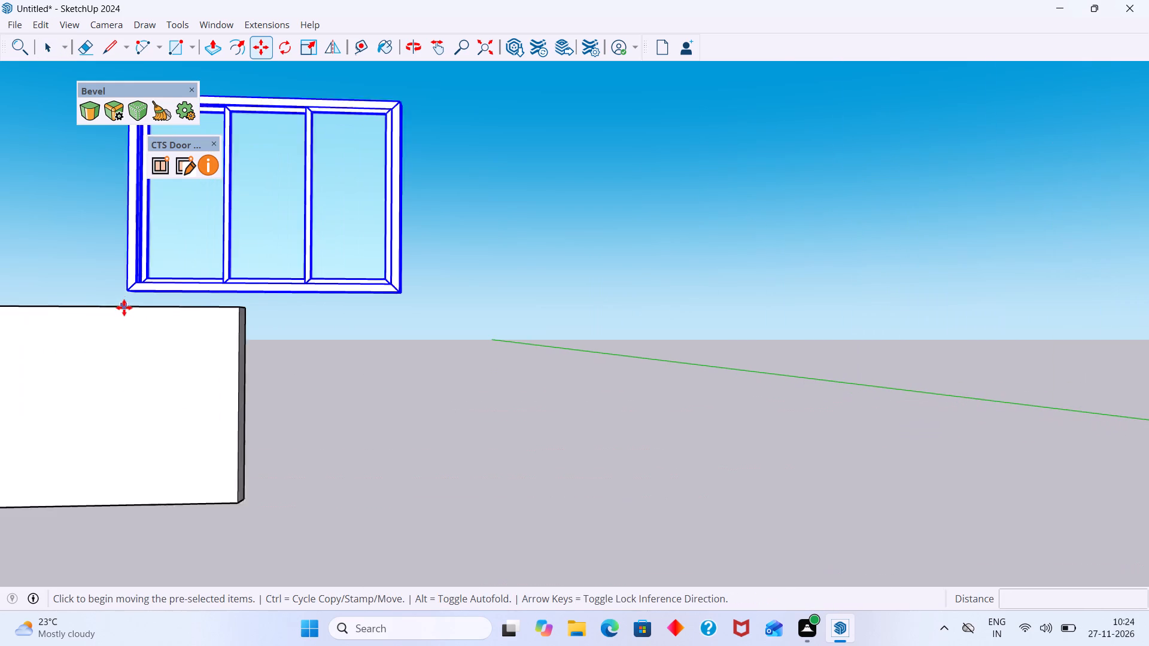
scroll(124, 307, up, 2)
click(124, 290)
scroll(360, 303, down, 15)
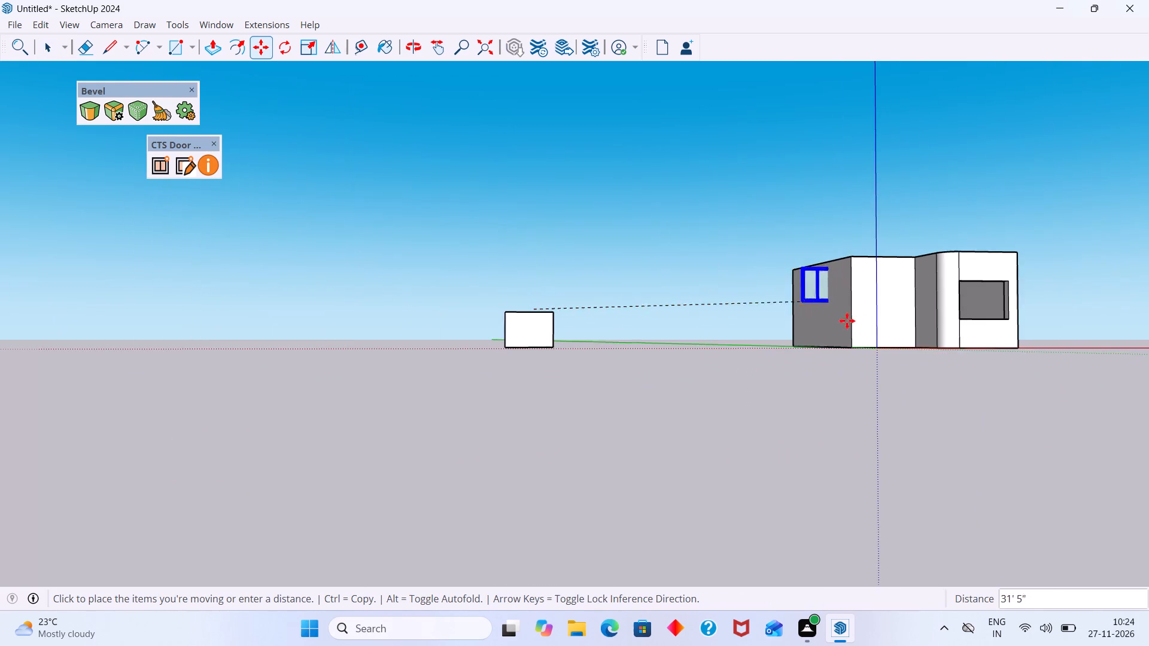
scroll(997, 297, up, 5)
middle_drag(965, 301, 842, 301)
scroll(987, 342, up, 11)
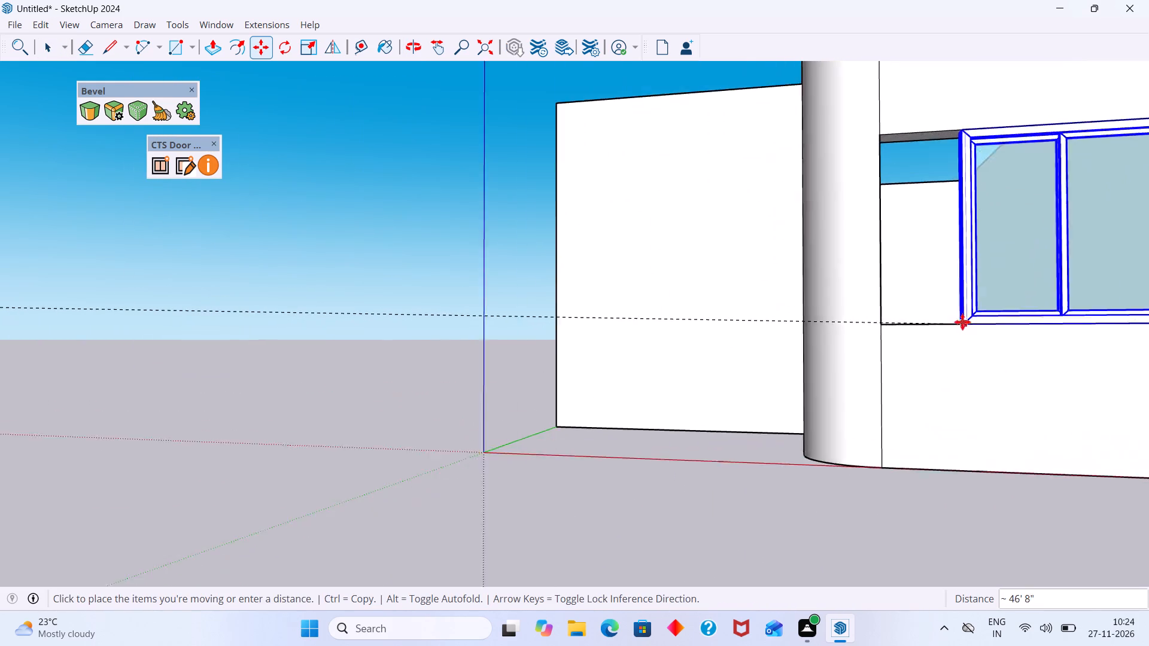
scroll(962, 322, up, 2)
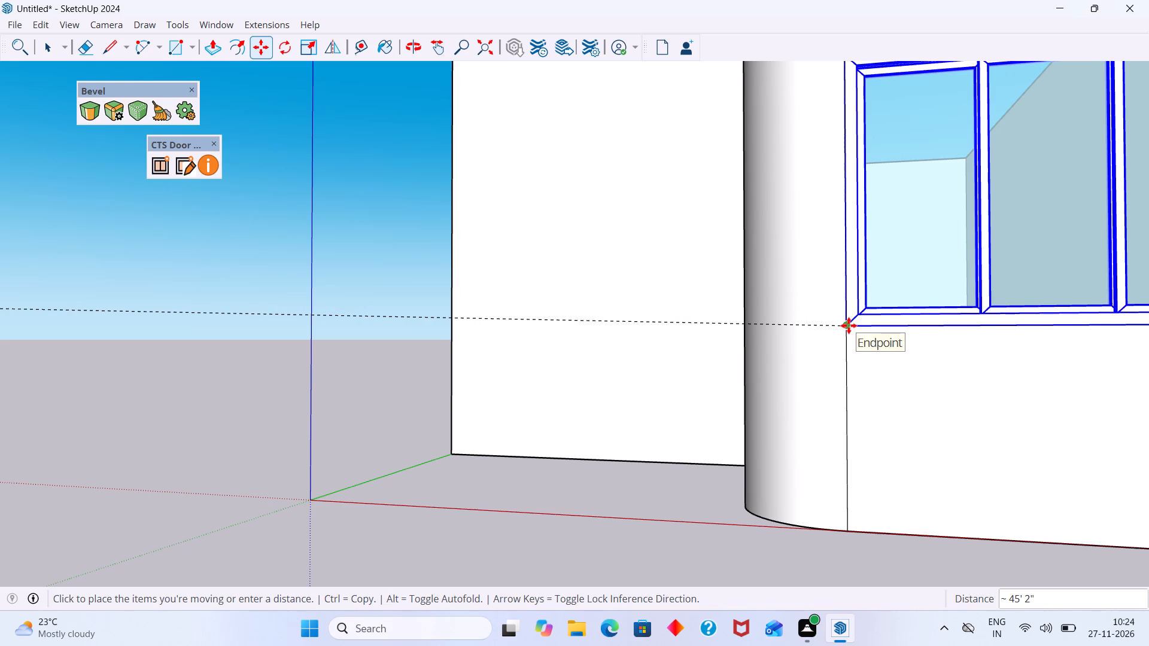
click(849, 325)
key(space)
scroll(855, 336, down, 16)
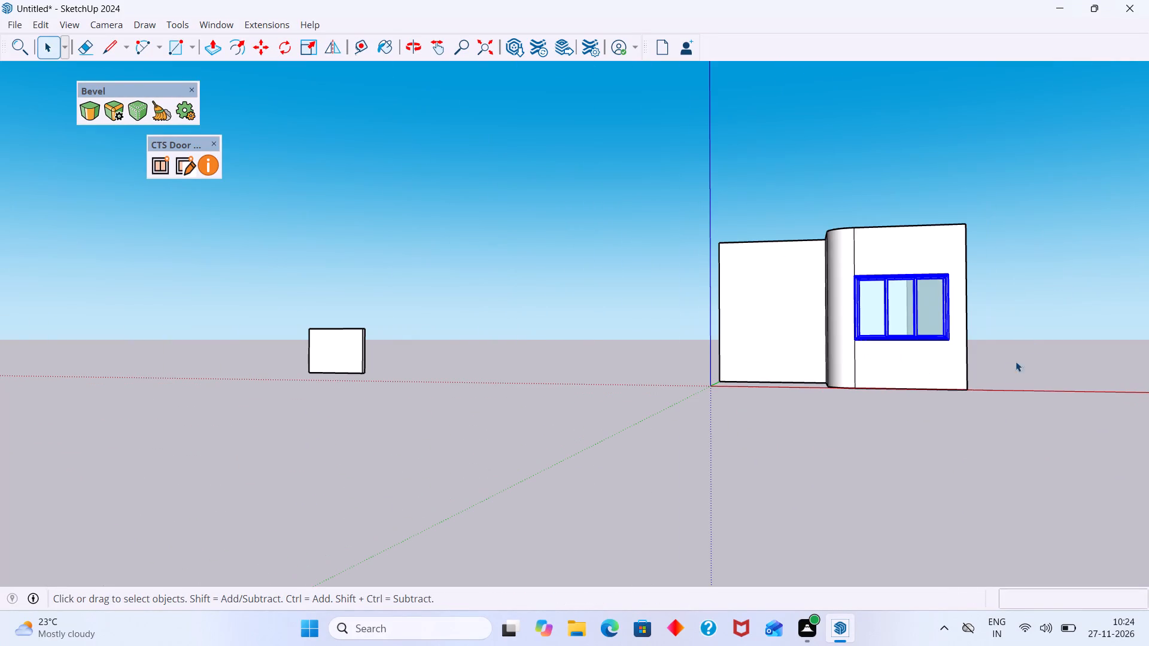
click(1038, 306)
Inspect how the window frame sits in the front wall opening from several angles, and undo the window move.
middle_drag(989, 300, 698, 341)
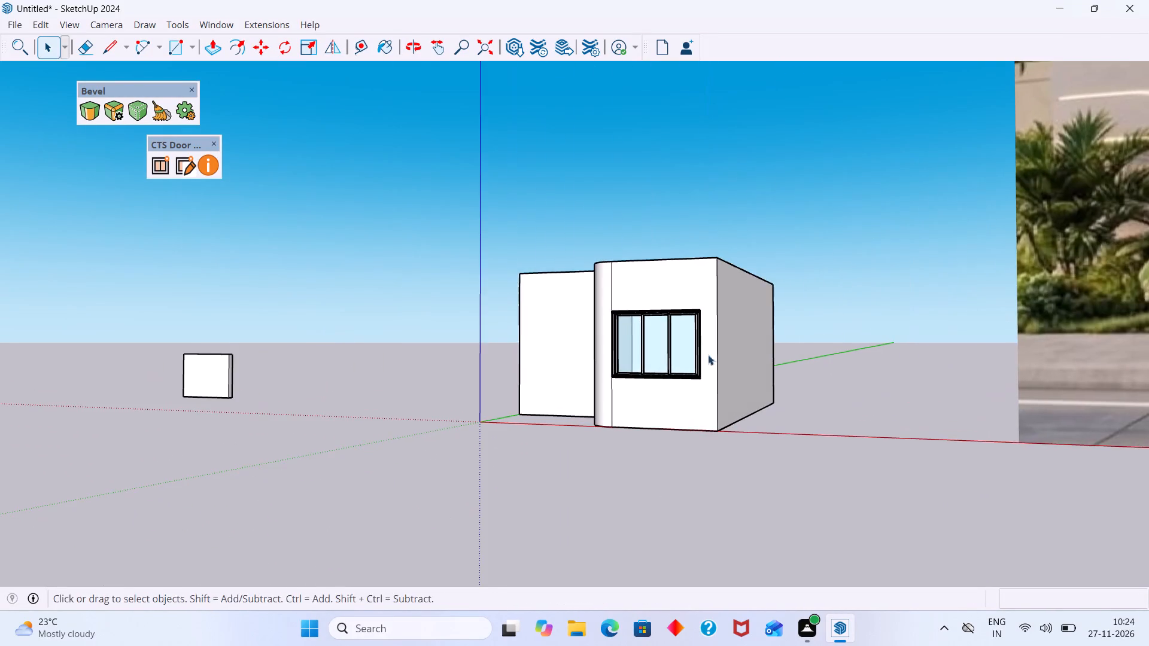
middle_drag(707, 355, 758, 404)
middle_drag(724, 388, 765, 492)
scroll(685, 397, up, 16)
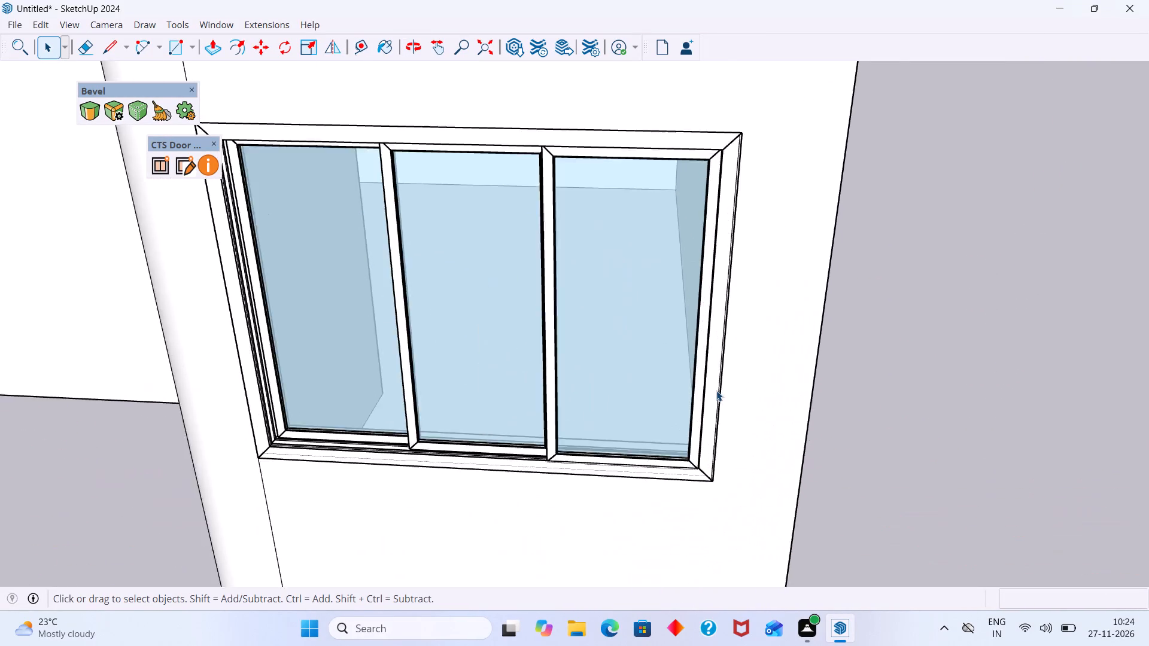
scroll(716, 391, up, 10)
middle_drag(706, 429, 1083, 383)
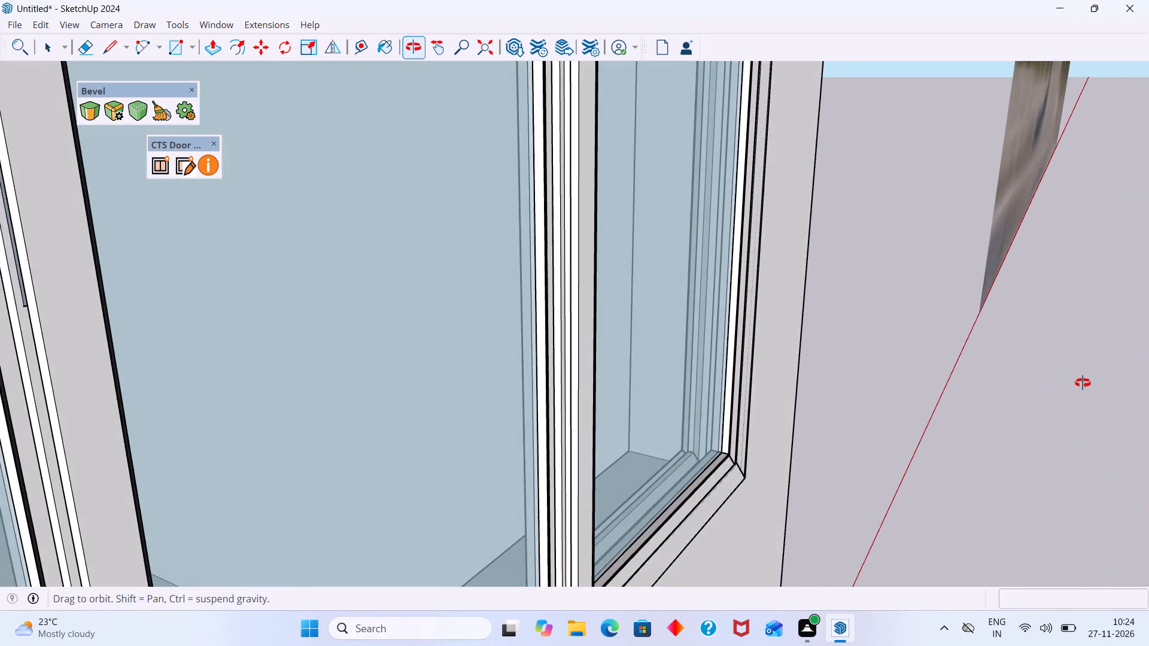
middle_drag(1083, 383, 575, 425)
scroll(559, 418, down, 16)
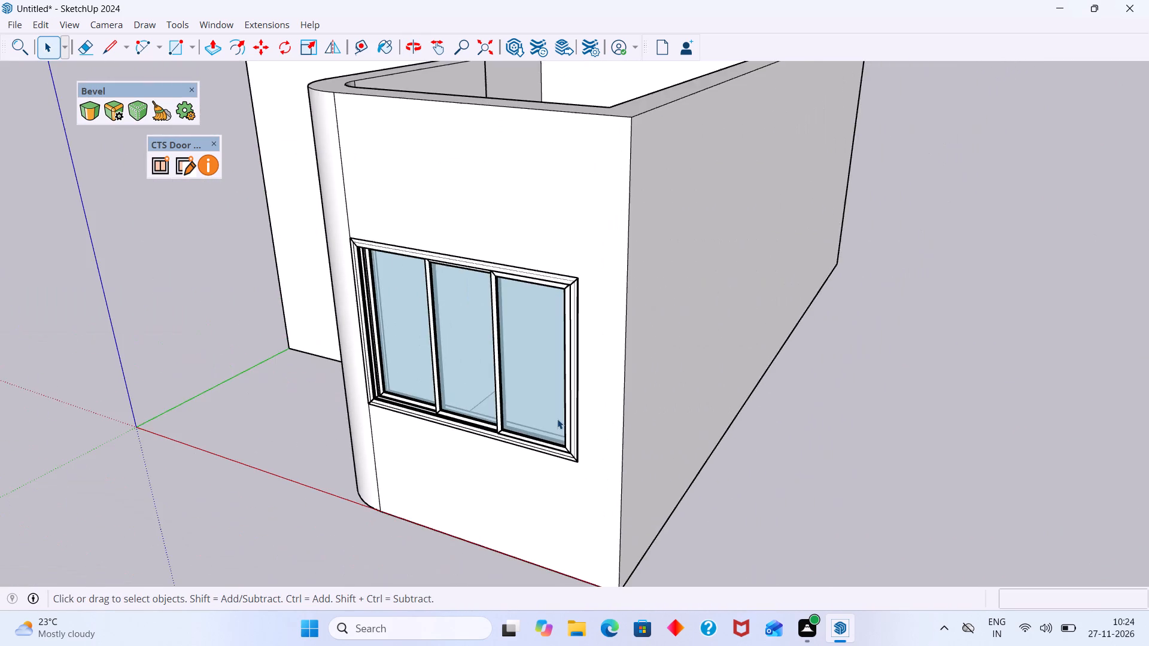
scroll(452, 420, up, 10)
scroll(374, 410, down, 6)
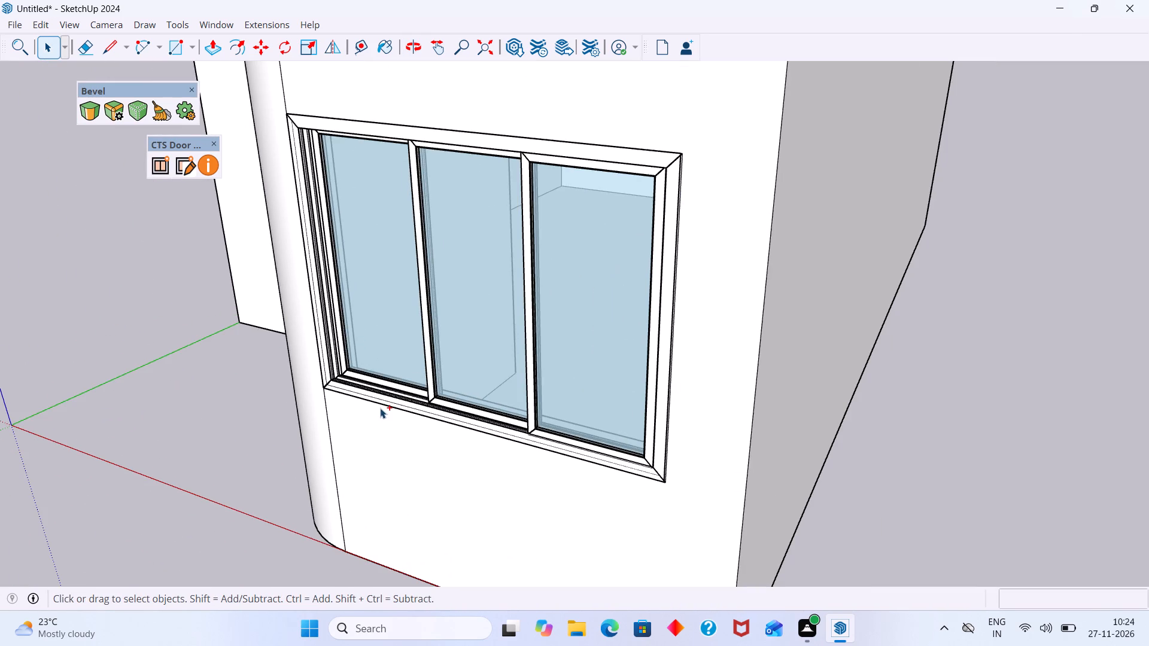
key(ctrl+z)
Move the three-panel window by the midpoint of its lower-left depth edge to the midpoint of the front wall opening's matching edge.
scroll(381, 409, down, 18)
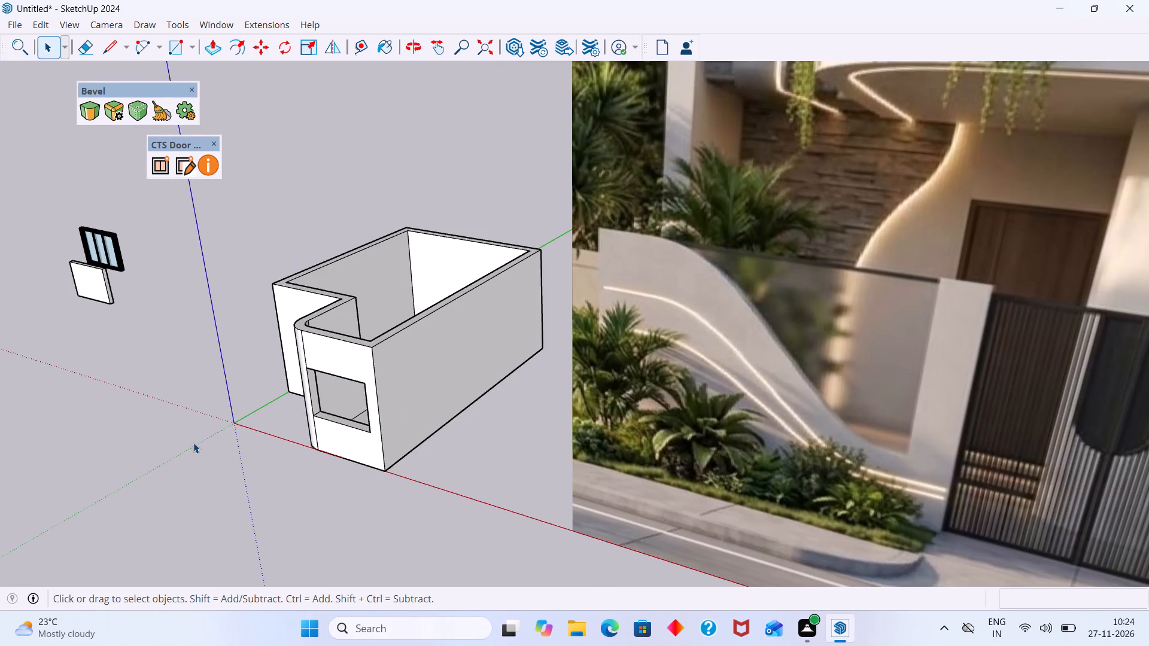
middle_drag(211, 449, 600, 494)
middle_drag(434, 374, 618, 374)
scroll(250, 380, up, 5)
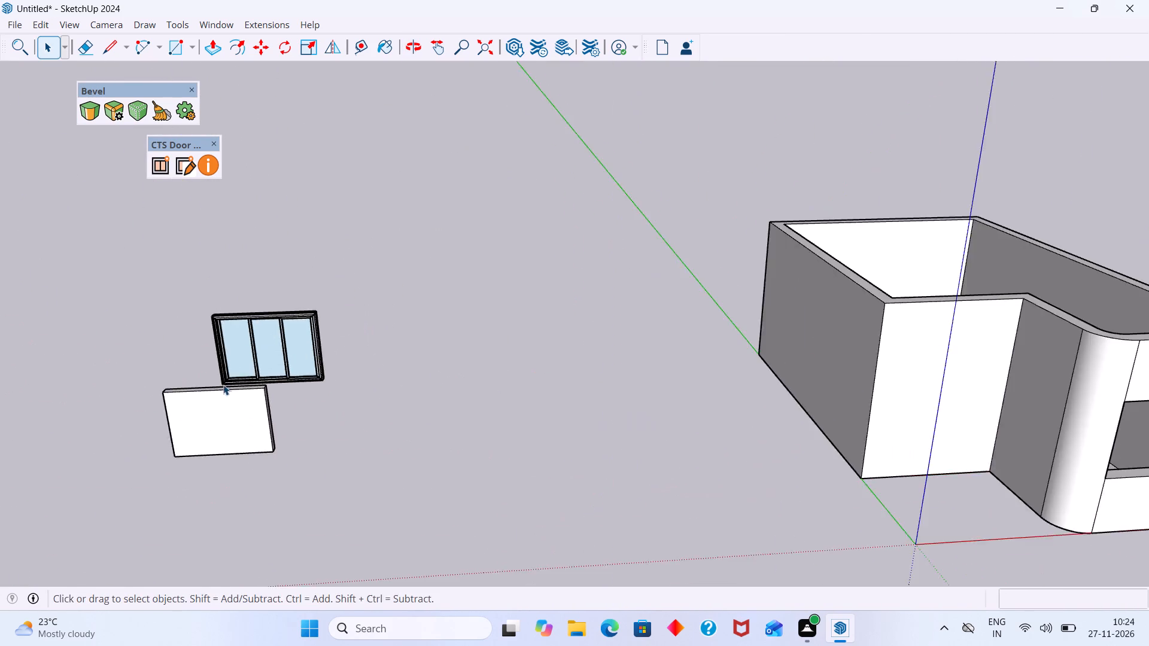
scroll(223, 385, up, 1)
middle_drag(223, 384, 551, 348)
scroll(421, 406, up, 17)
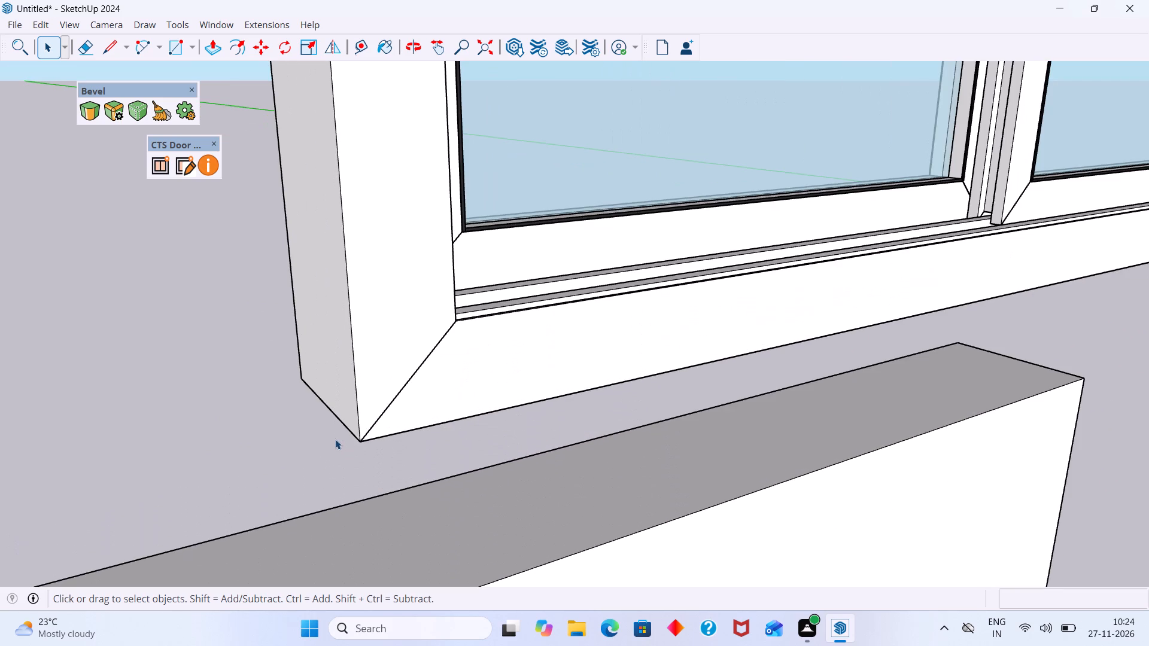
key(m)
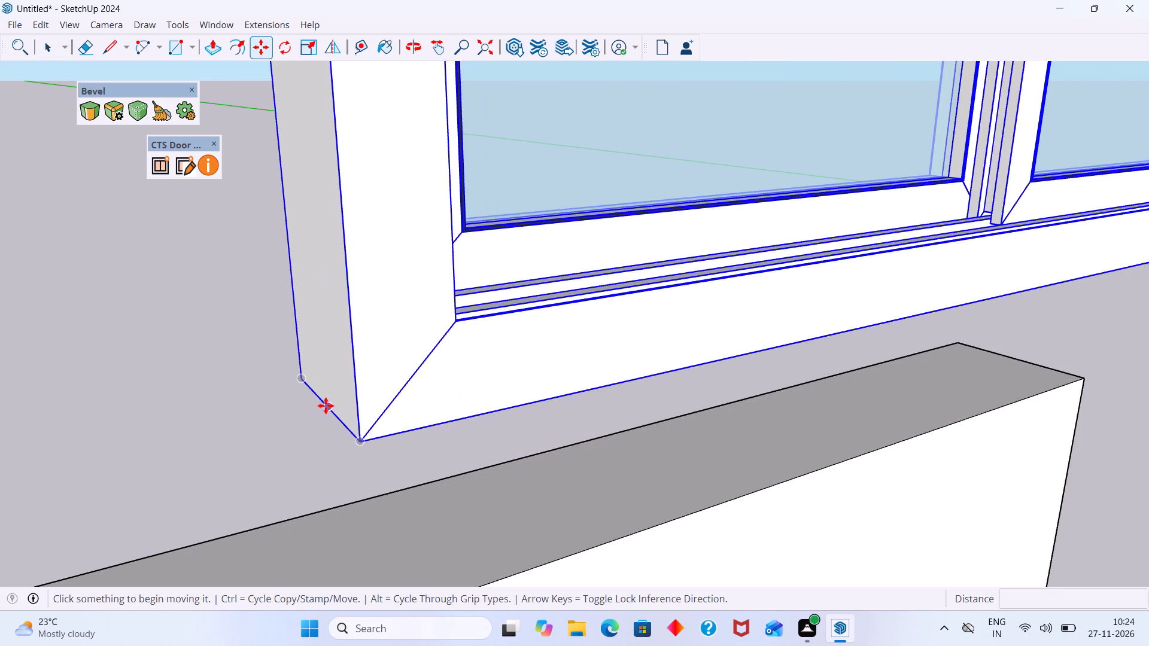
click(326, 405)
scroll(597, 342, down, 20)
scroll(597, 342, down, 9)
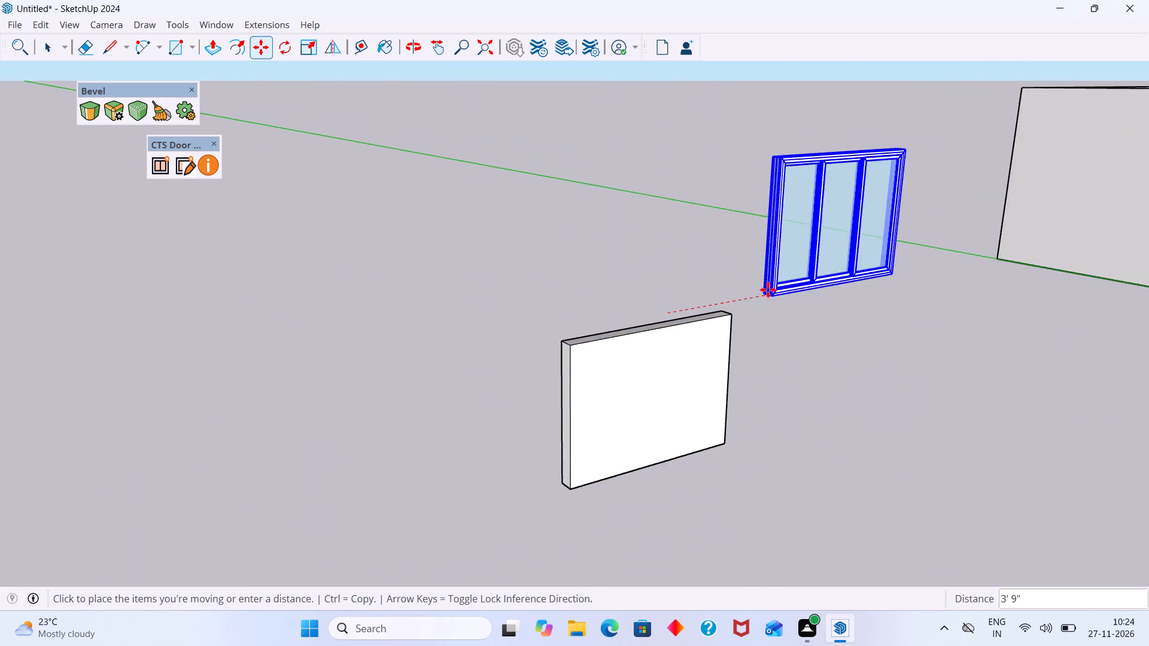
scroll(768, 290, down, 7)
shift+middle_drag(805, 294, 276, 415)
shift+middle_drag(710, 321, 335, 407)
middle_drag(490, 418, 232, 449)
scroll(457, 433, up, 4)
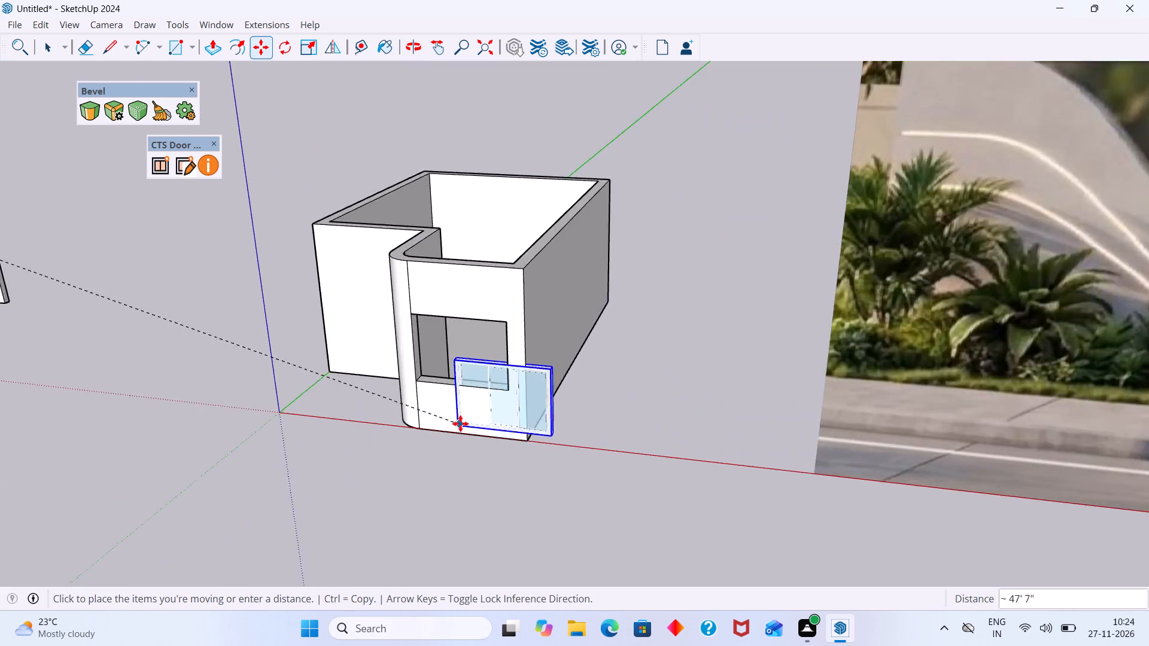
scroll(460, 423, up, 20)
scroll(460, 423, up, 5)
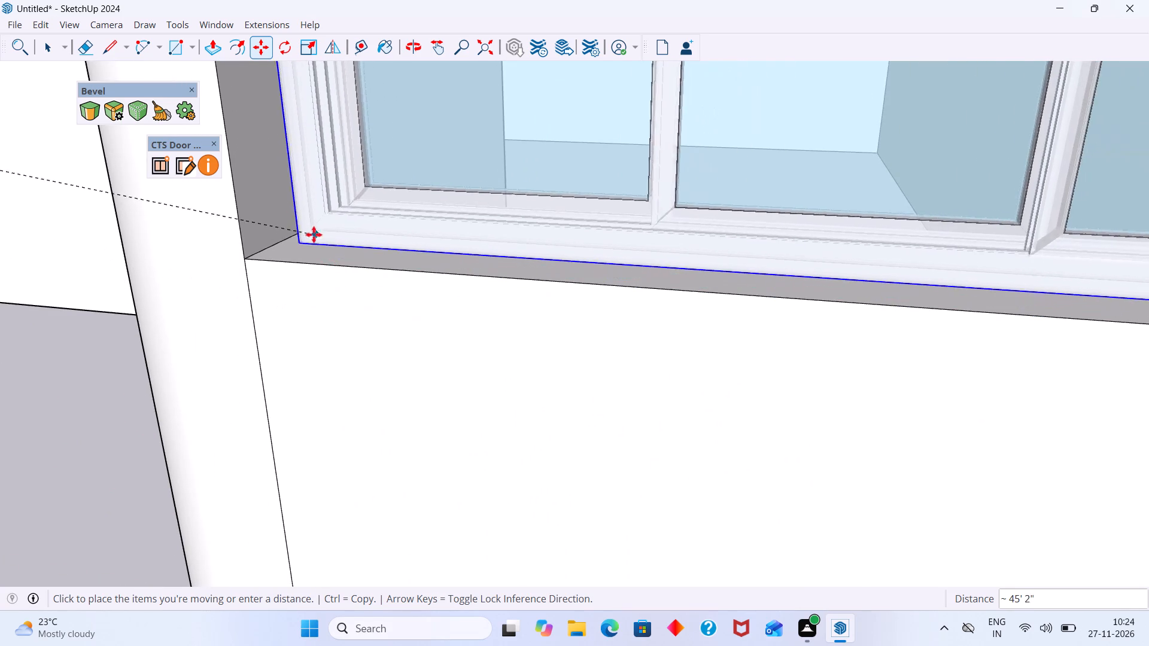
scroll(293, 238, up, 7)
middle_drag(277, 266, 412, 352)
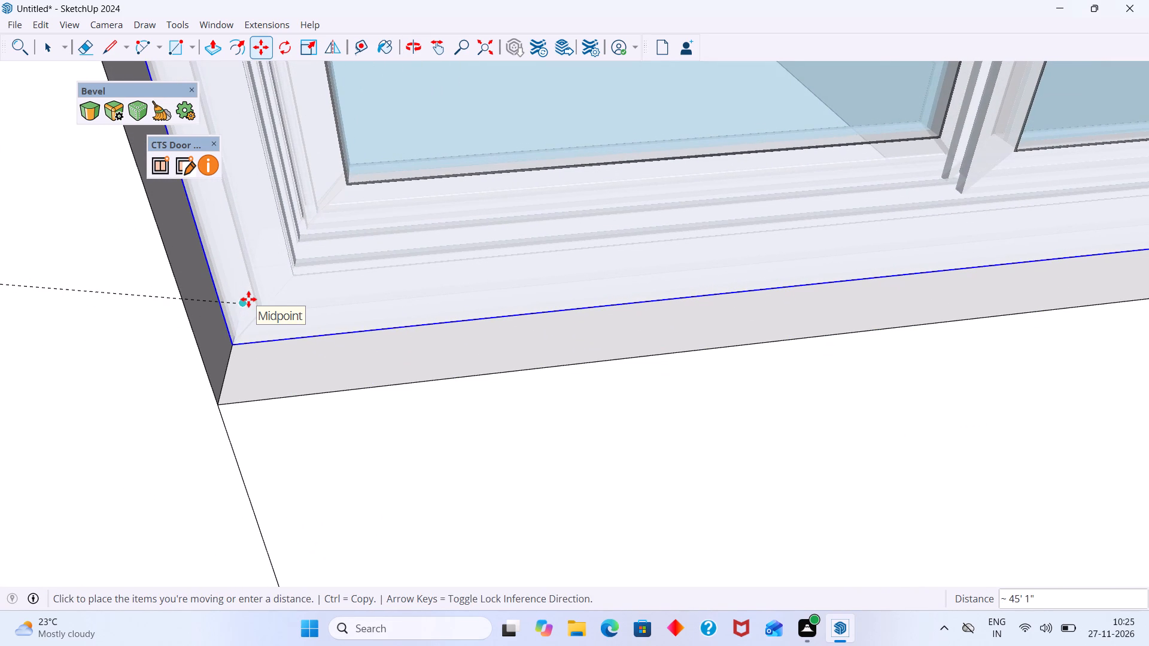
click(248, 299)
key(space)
Inspect the window's seating depth and frame corners in the front wall opening from several angles.
scroll(349, 367, down, 8)
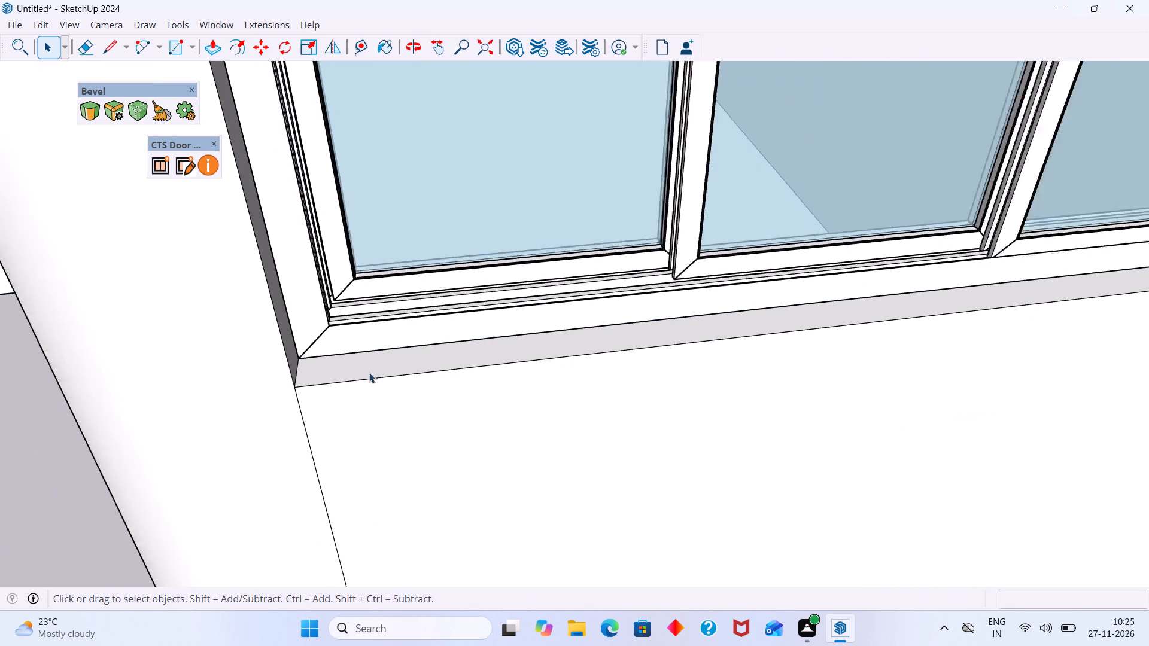
scroll(369, 373, down, 17)
middle_drag(559, 330, 579, 278)
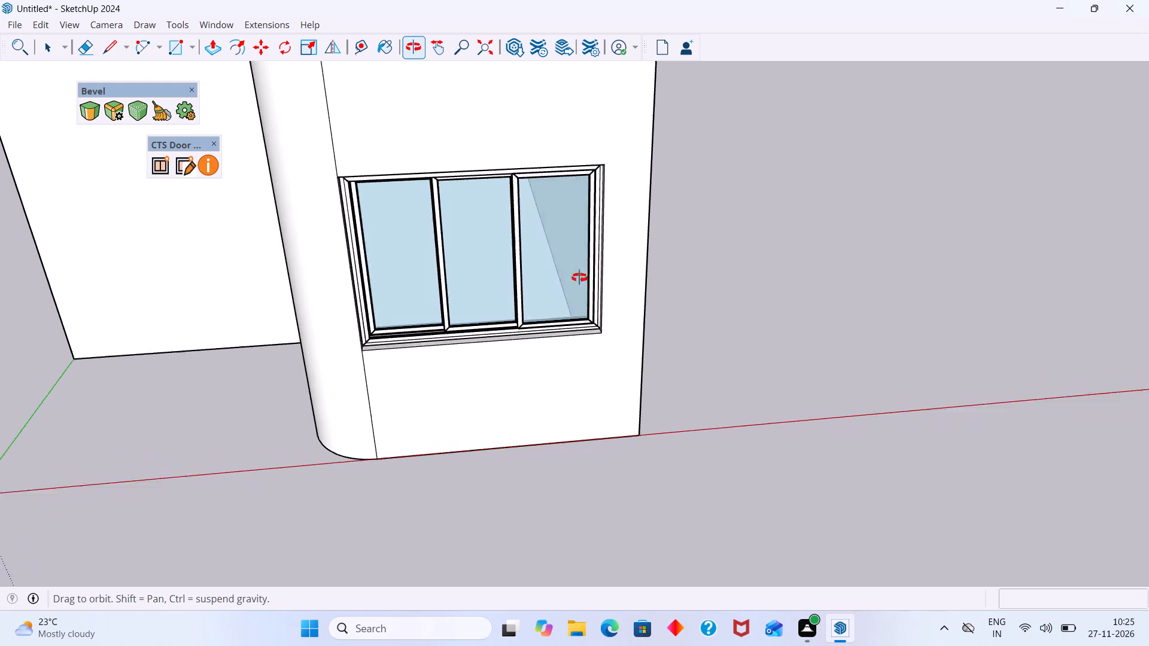
middle_drag(579, 278, 792, 213)
scroll(615, 131, up, 16)
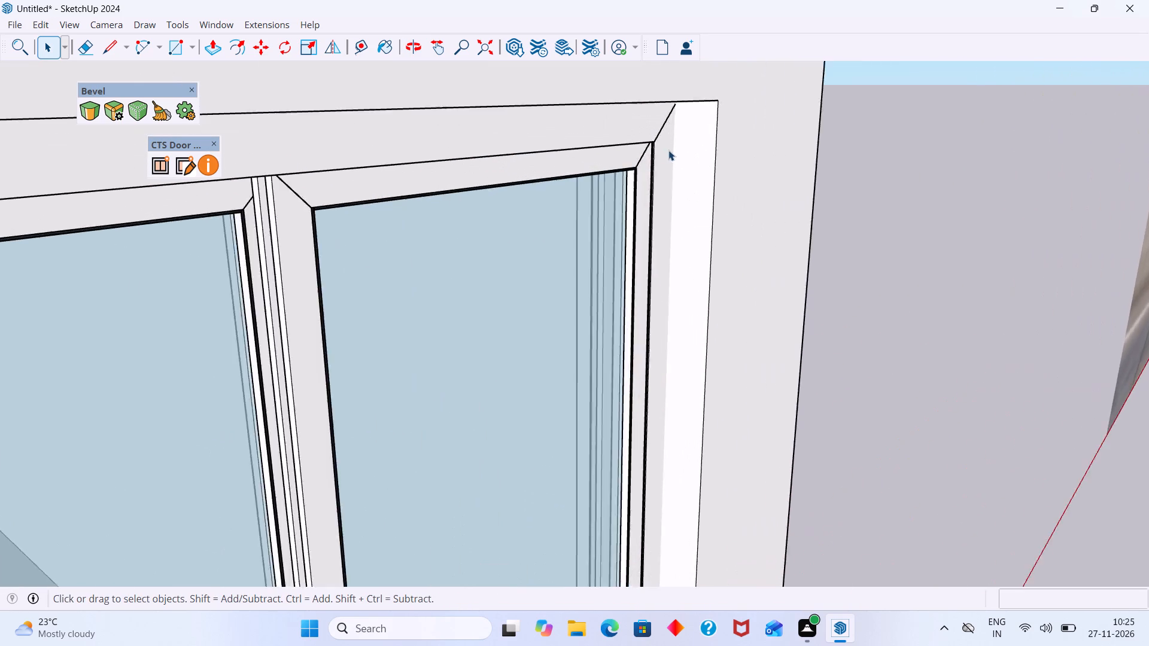
scroll(668, 150, up, 3)
scroll(661, 154, down, 16)
middle_drag(718, 216, 406, 147)
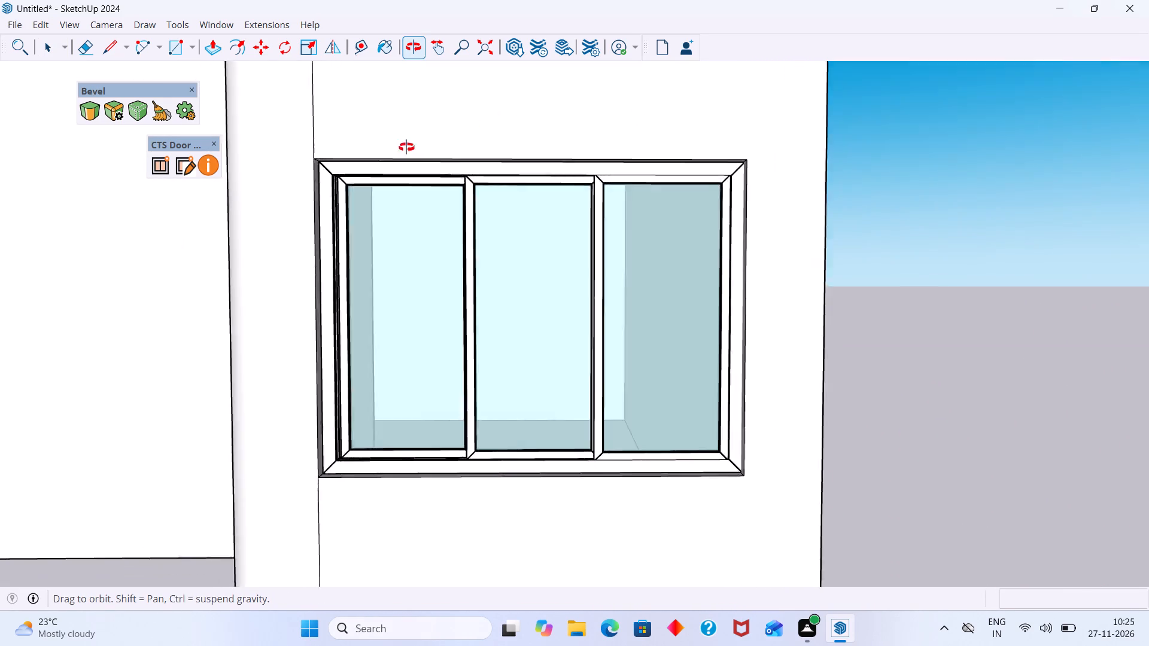
middle_drag(406, 147, 190, 325)
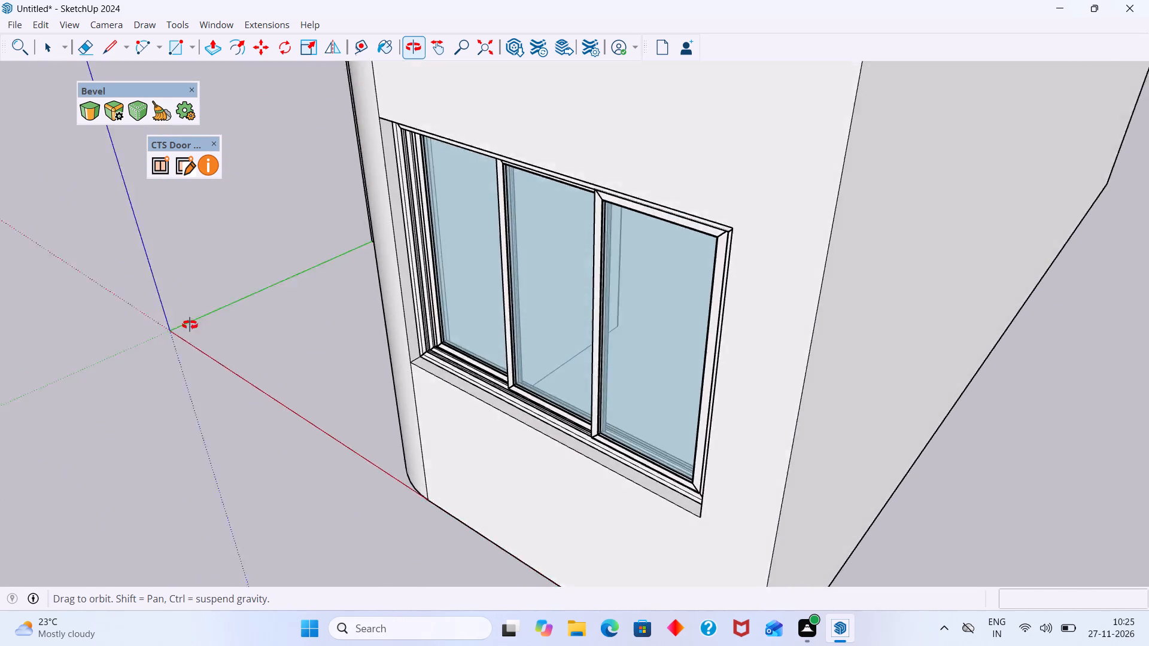
middle_drag(190, 325, 707, 360)
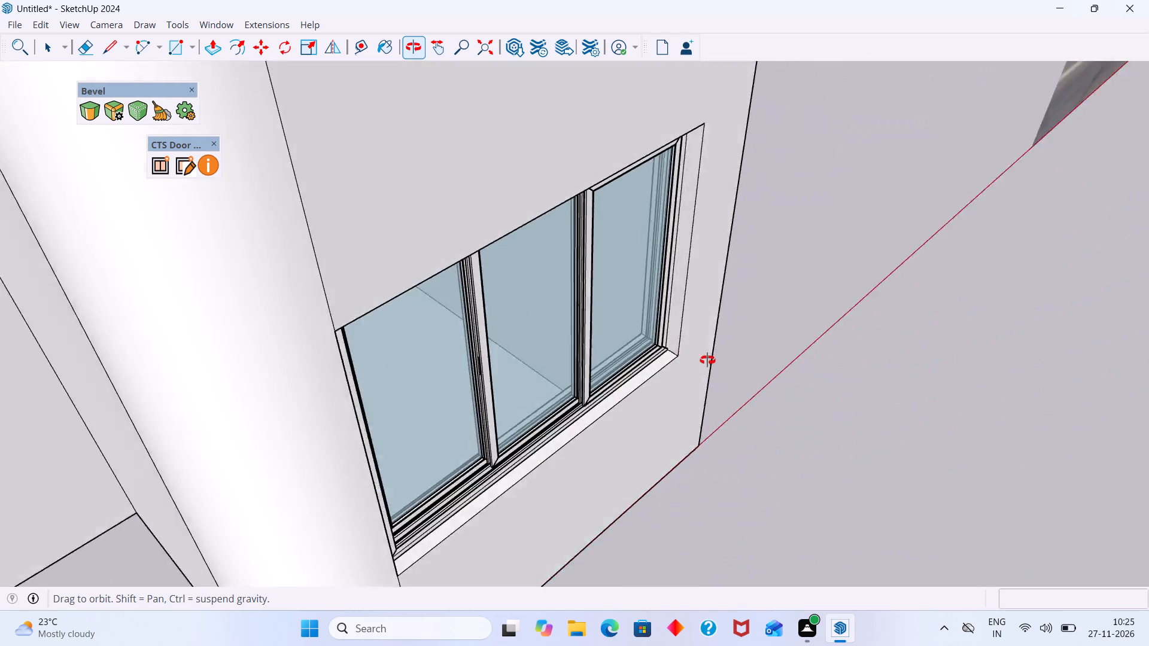
middle_drag(707, 360, 676, 214)
scroll(662, 193, down, 19)
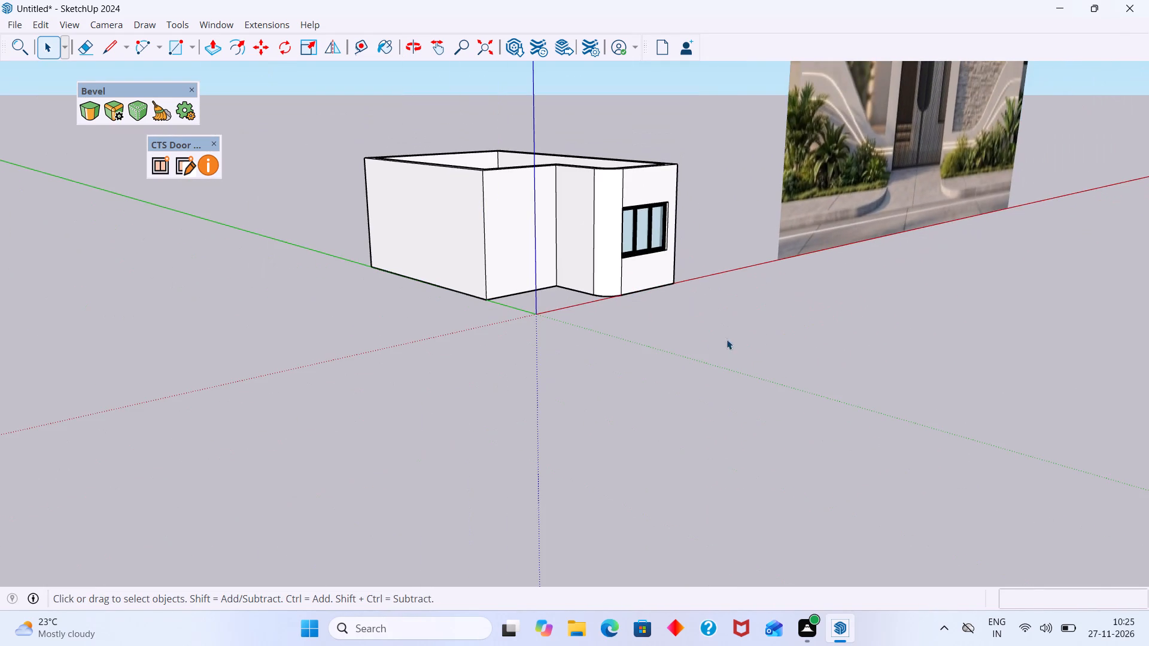
click(709, 339)
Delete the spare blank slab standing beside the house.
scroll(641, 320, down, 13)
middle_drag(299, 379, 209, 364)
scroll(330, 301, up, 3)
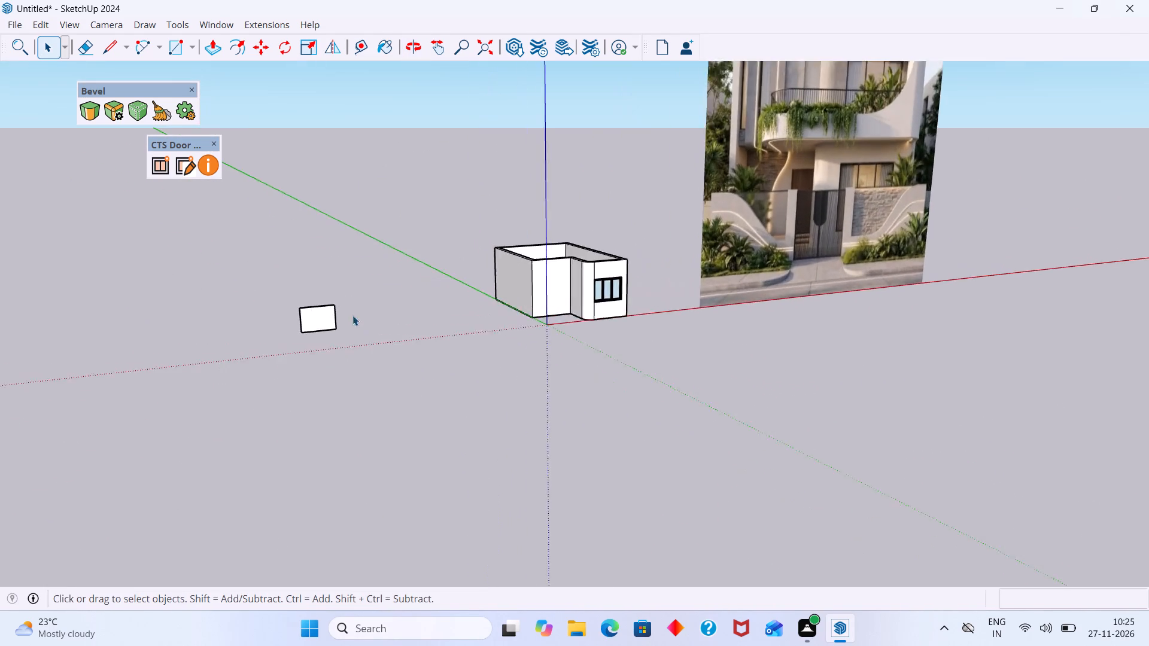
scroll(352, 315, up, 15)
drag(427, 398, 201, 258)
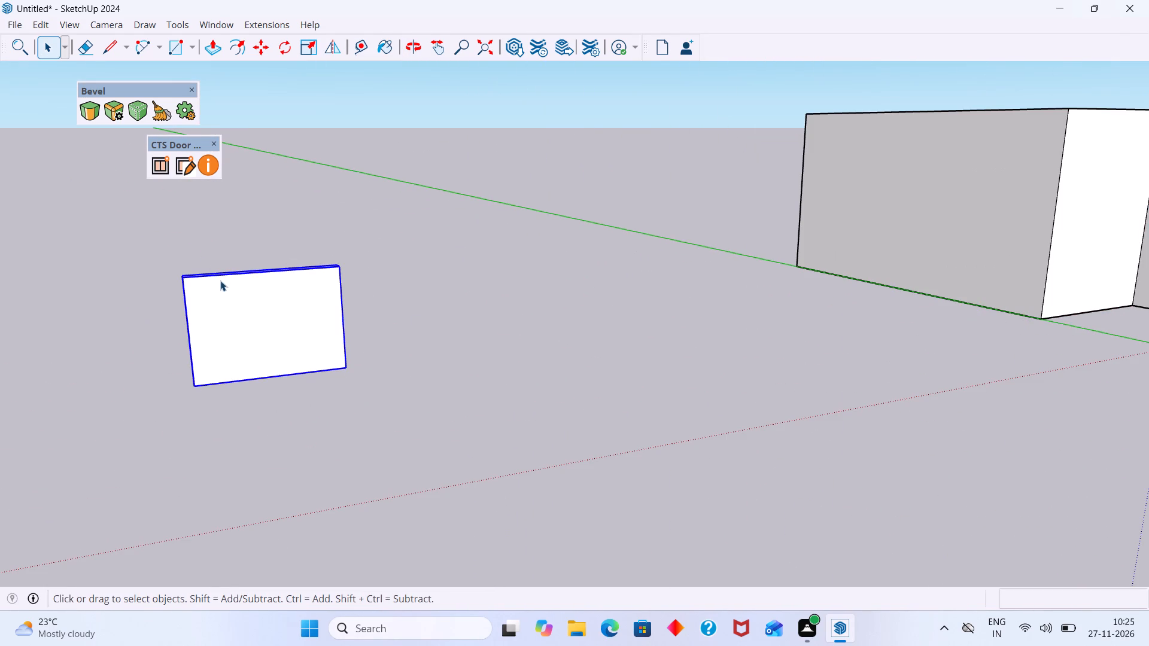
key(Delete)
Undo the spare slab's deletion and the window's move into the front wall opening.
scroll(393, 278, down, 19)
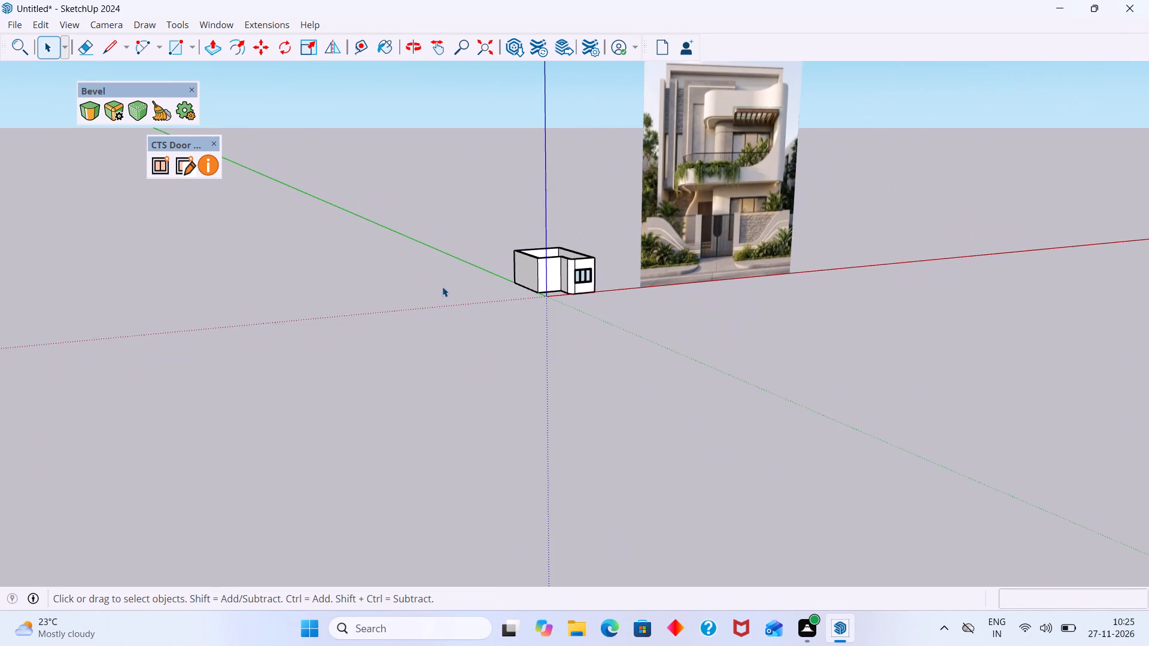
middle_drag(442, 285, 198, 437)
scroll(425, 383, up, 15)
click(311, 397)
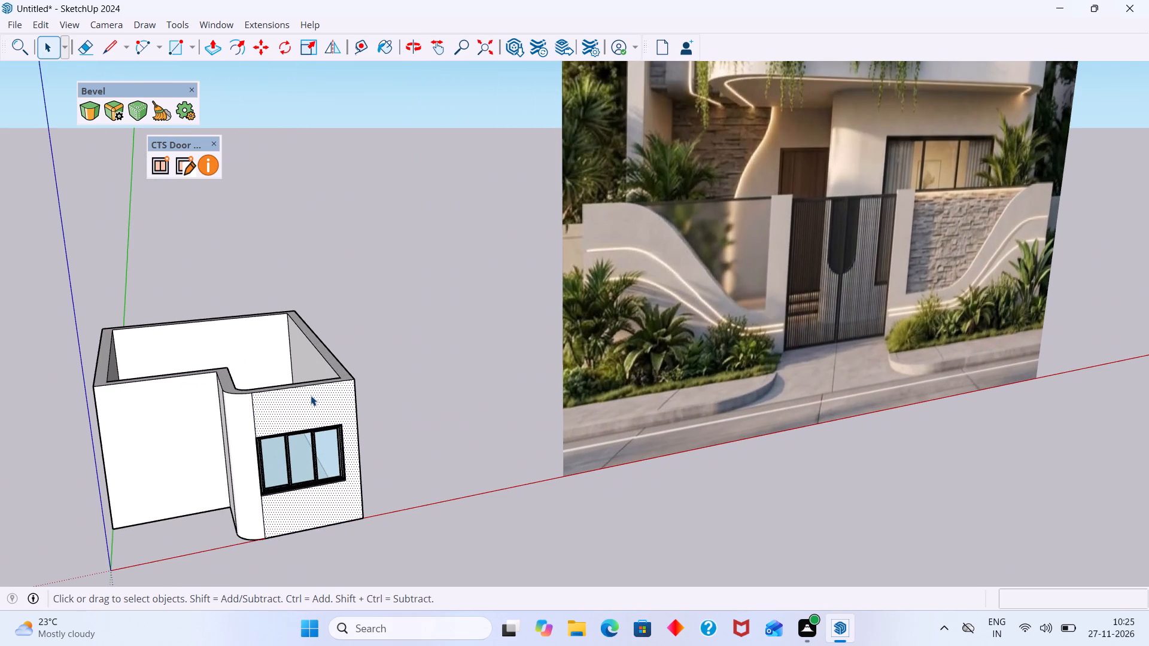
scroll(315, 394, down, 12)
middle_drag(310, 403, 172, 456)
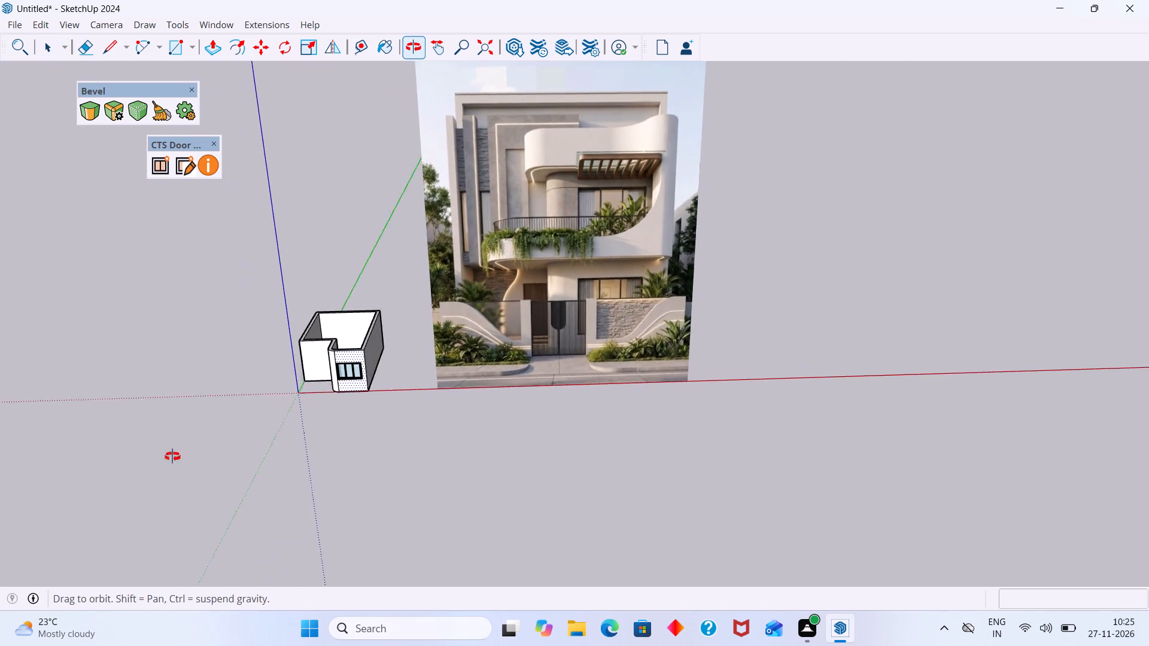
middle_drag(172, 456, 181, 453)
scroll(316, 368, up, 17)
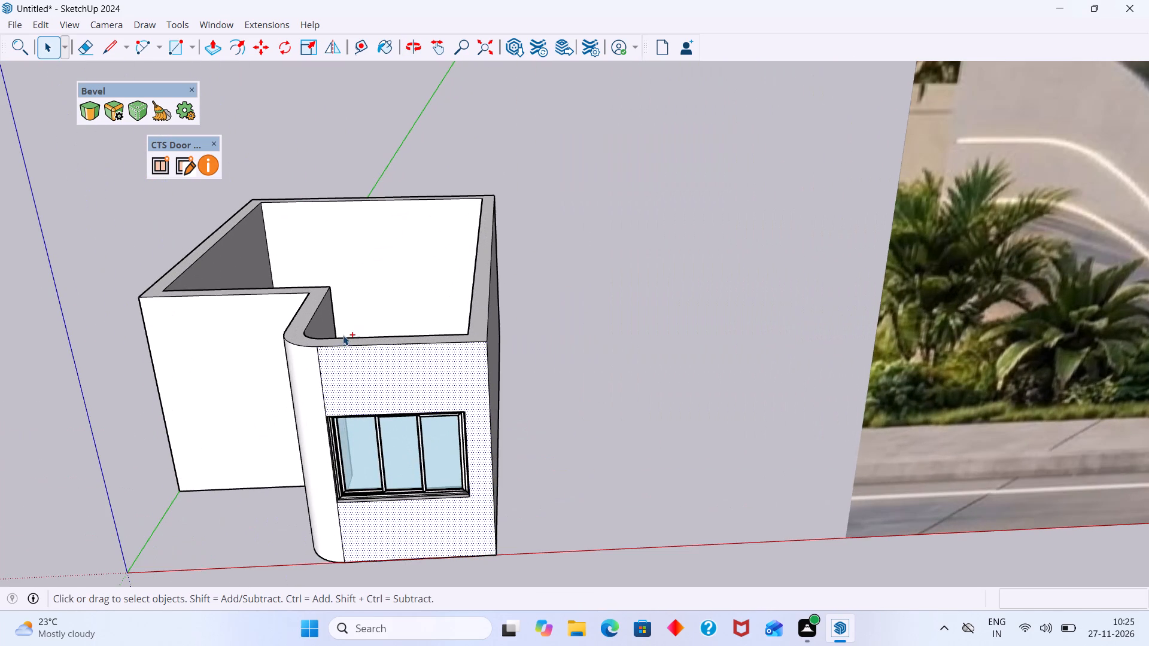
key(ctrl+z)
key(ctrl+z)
Select all the connected house wall geometry and make it a group.
scroll(351, 338, up, 1)
scroll(351, 345, down, 17)
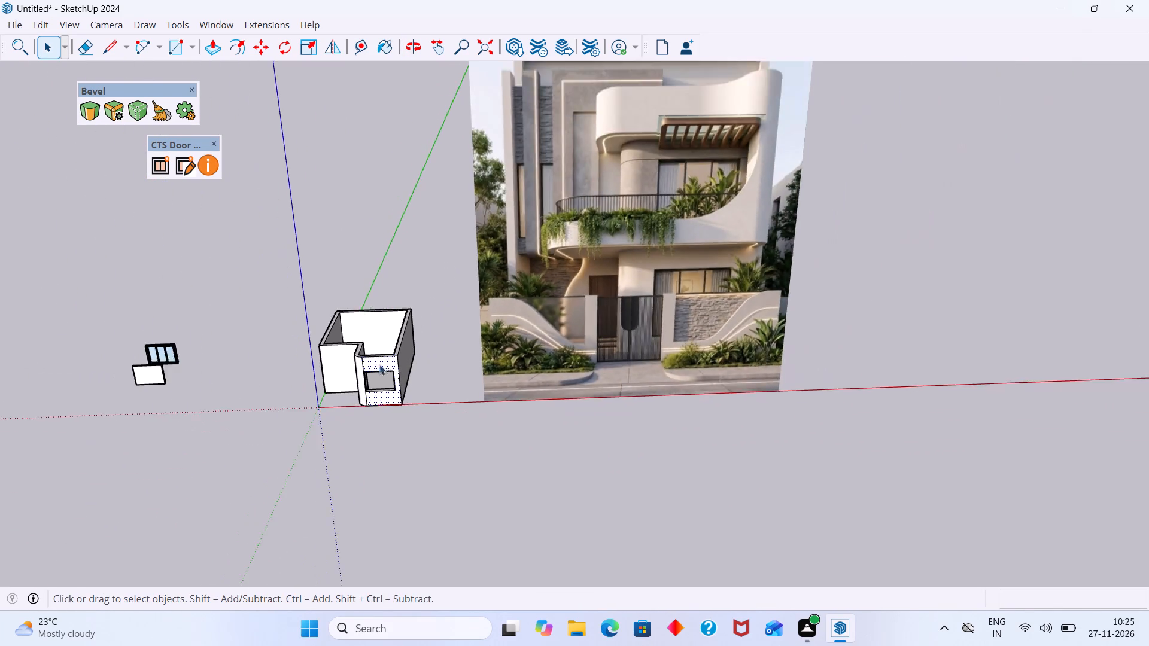
scroll(379, 365, down, 4)
click(437, 475)
scroll(342, 370, up, 10)
triple_click(400, 356)
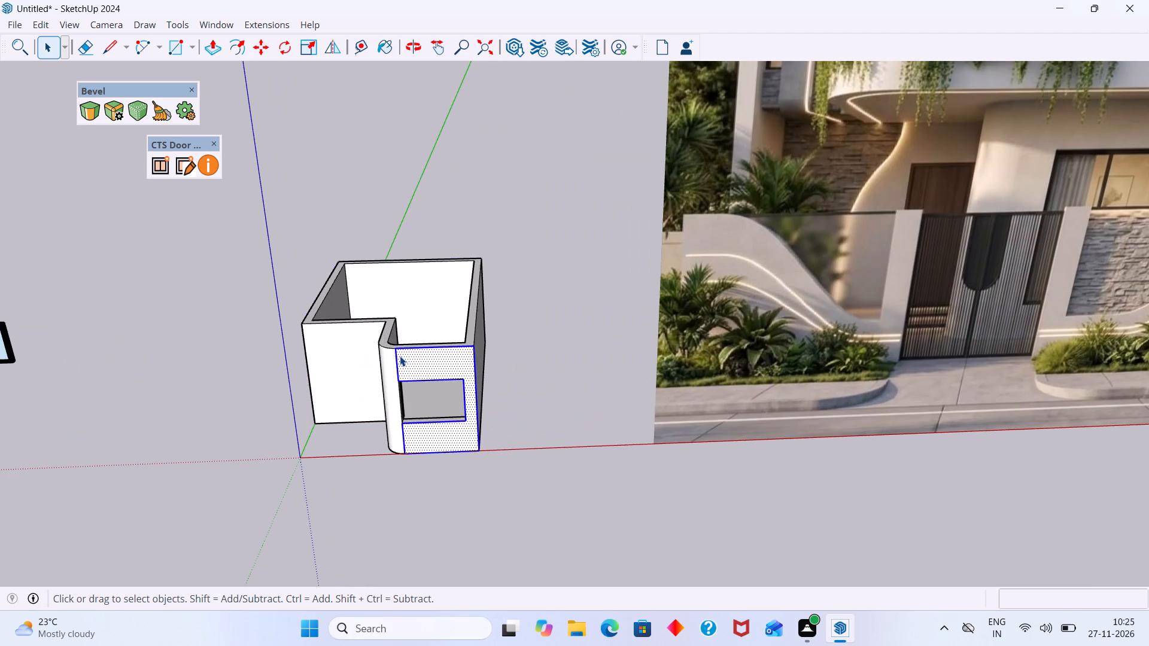
click(400, 356)
right_click(432, 354)
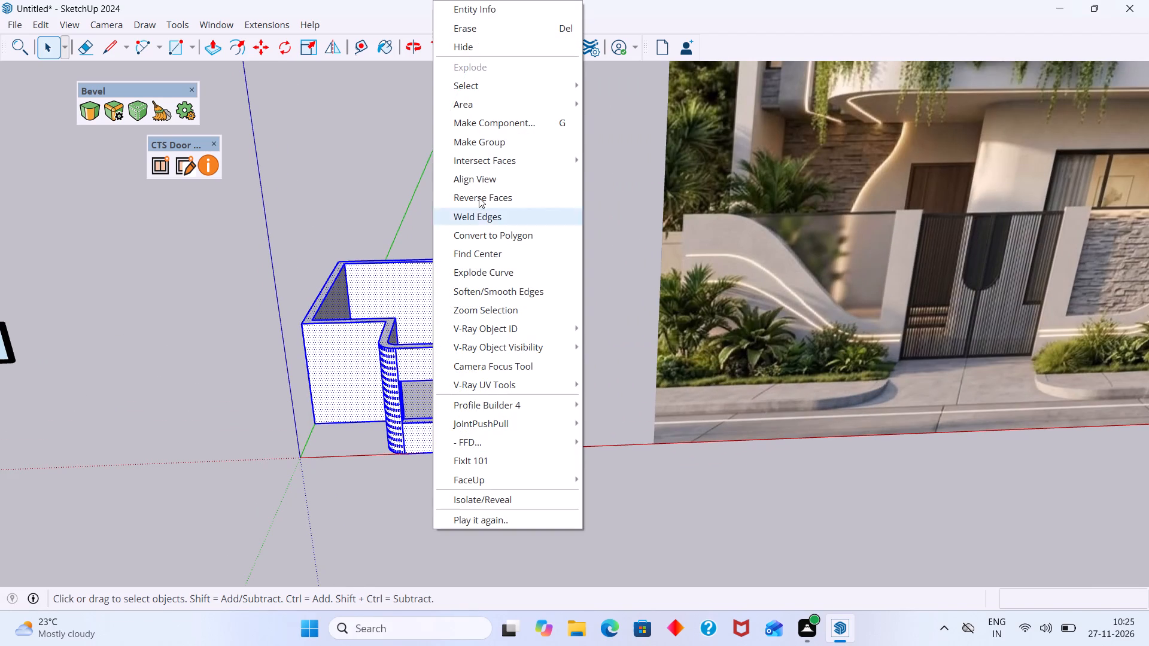
click(493, 141)
click(529, 398)
Move the three-panel window by its lower-left depth edge's midpoint to the midpoint of the matching edge in the grouped wall's opening.
scroll(462, 399, down, 3)
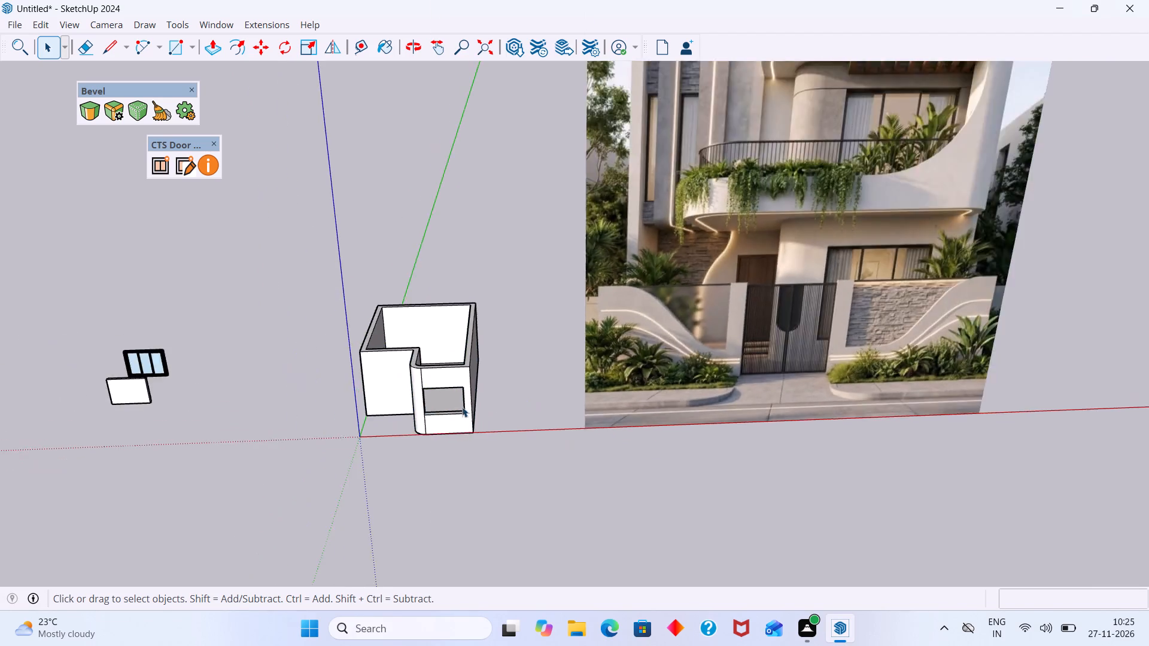
scroll(462, 407, down, 6)
scroll(258, 383, up, 11)
middle_drag(228, 382, 493, 382)
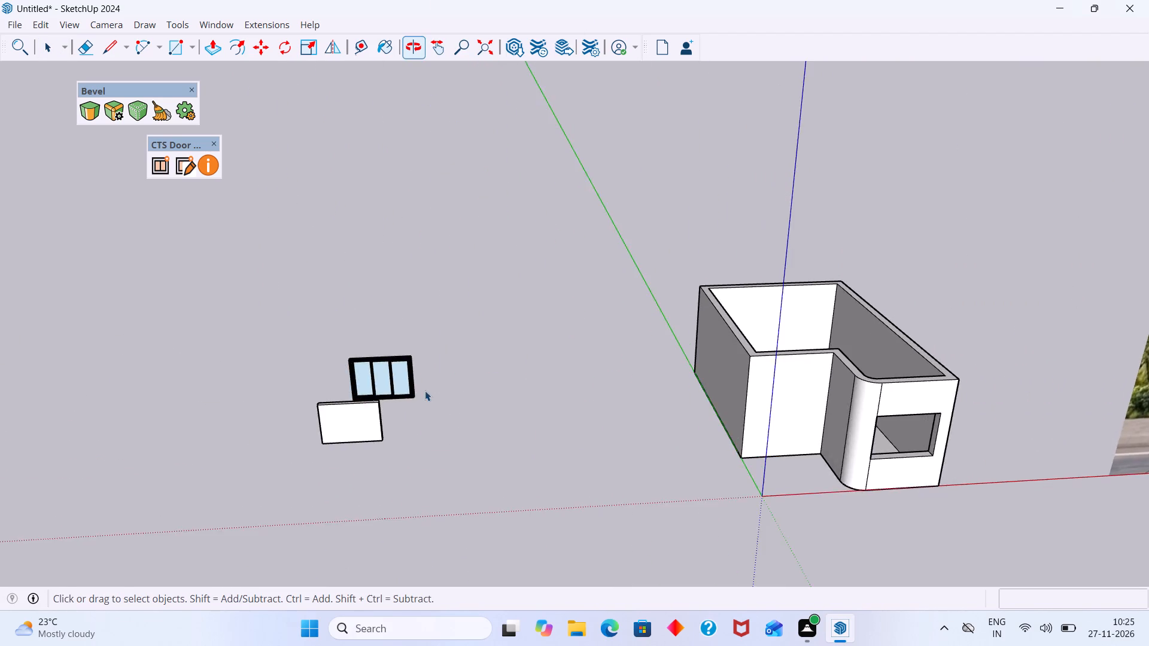
scroll(370, 397, up, 10)
click(333, 376)
key(m)
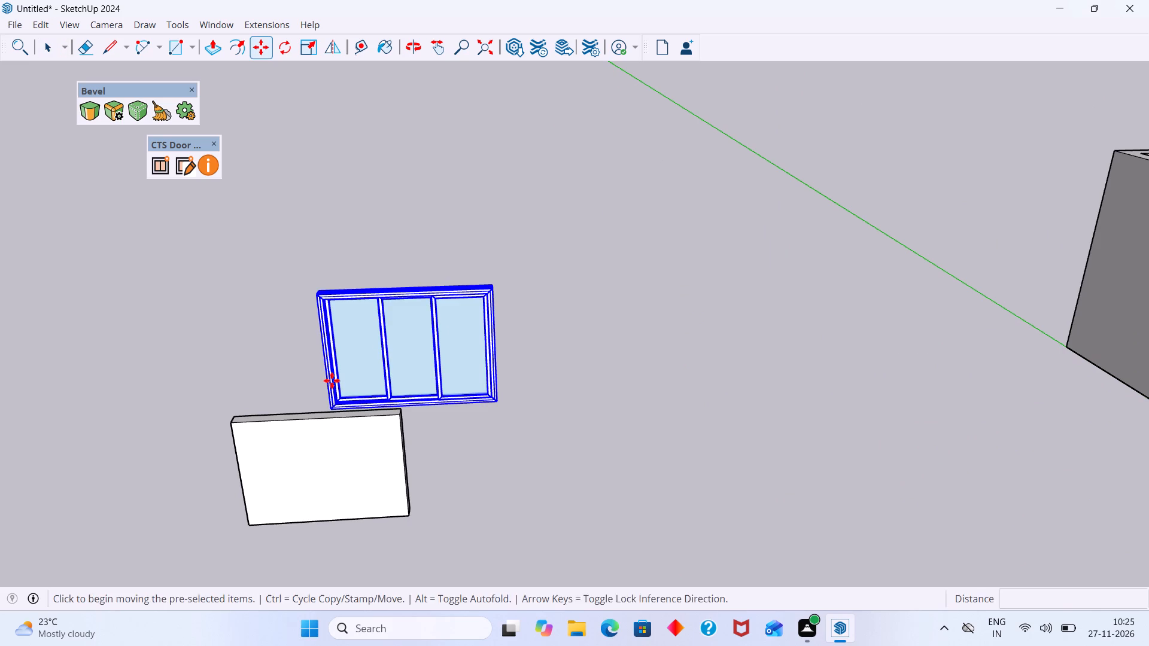
scroll(337, 401, up, 1)
middle_drag(356, 401, 670, 381)
scroll(563, 474, up, 7)
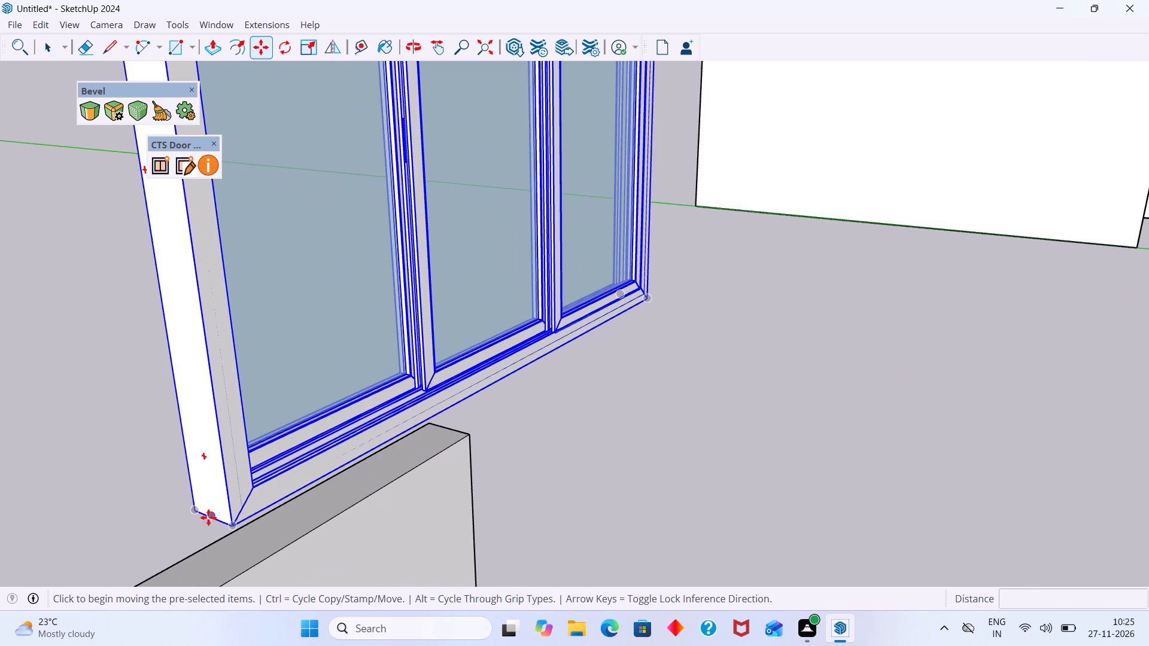
click(210, 517)
scroll(558, 334, down, 17)
shift+middle_drag(831, 264, 630, 324)
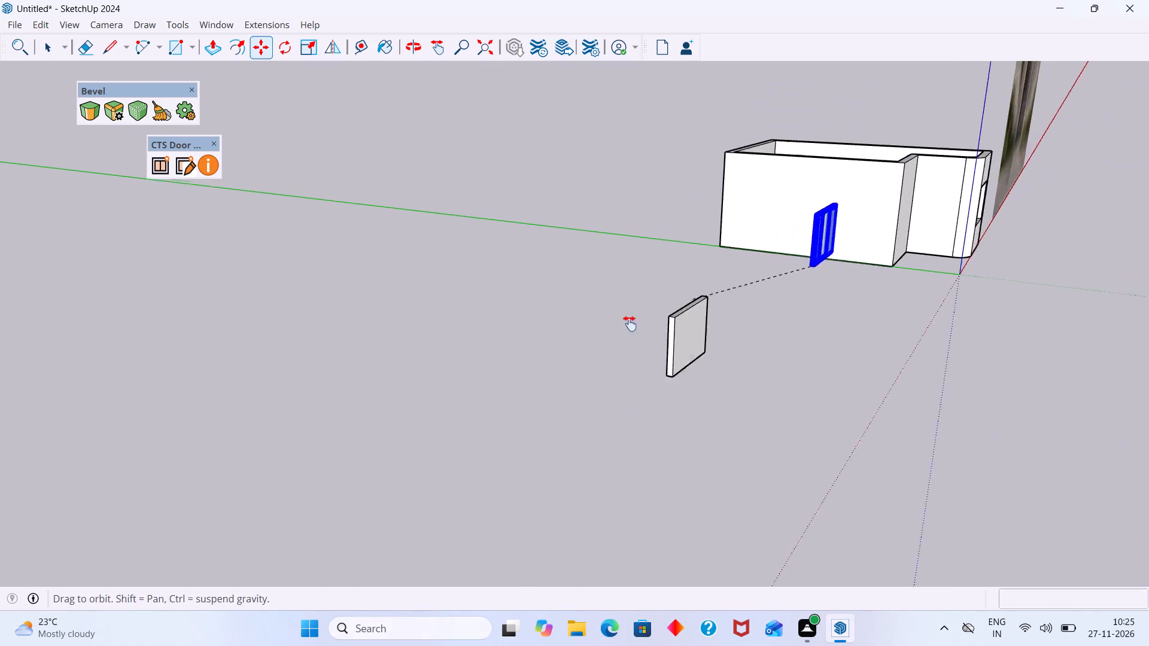
shift+middle_drag(630, 324, 388, 400)
middle_drag(844, 312, 496, 385)
scroll(582, 375, up, 16)
middle_drag(649, 362, 508, 391)
scroll(673, 348, up, 18)
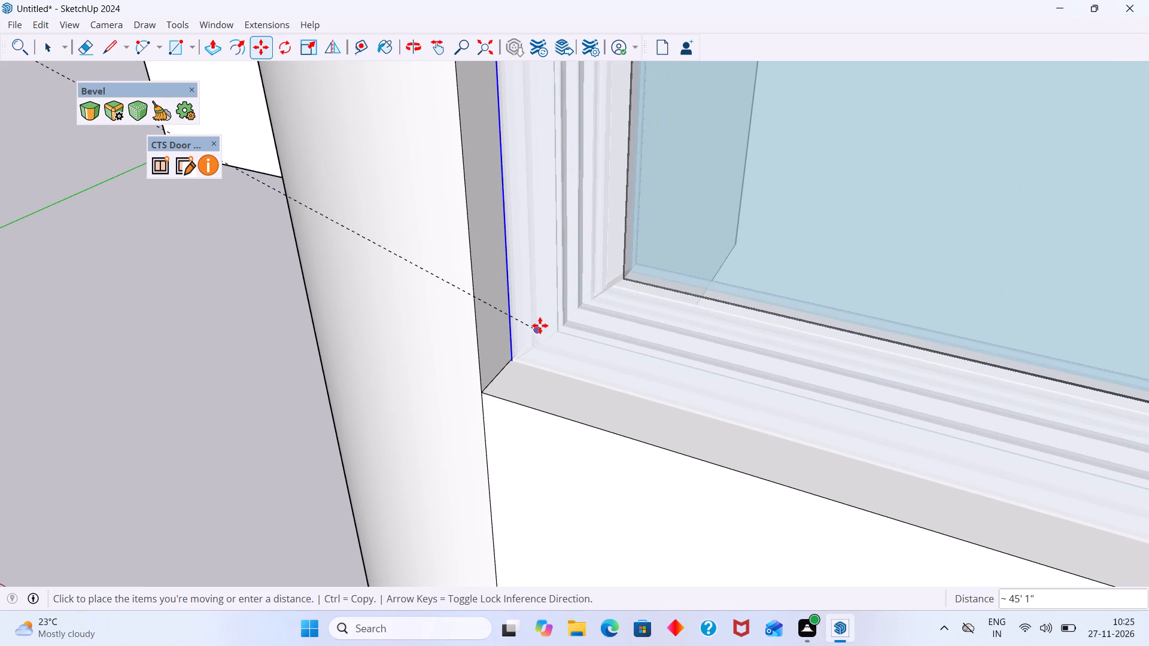
click(536, 330)
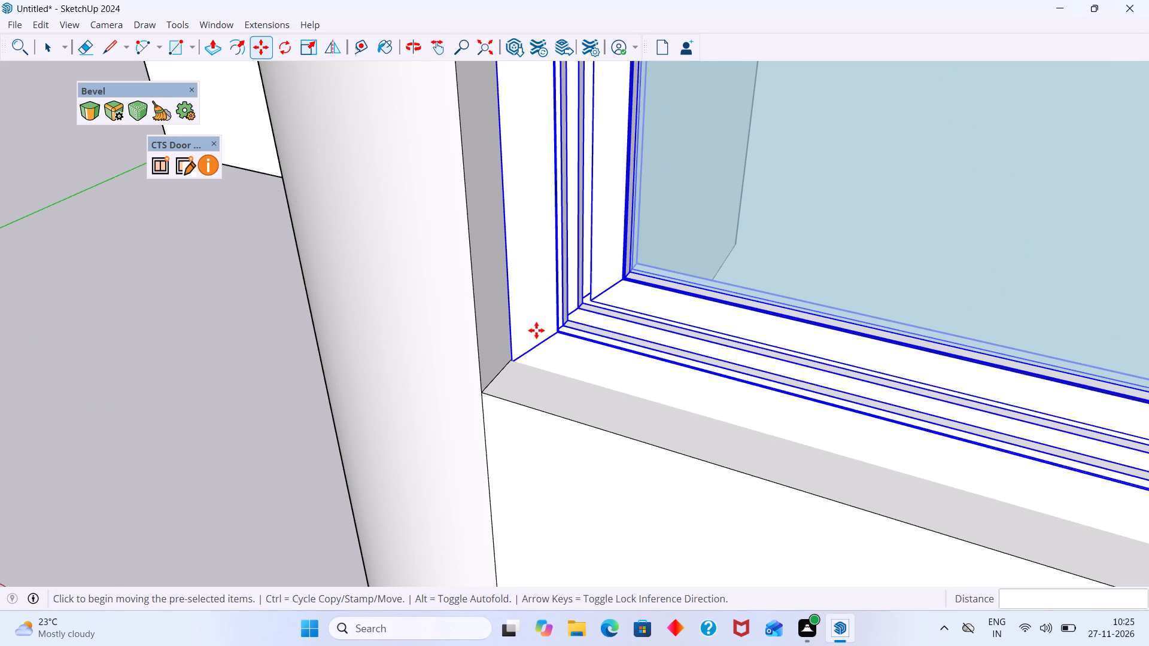
key(space)
scroll(596, 342, down, 20)
scroll(596, 342, down, 8)
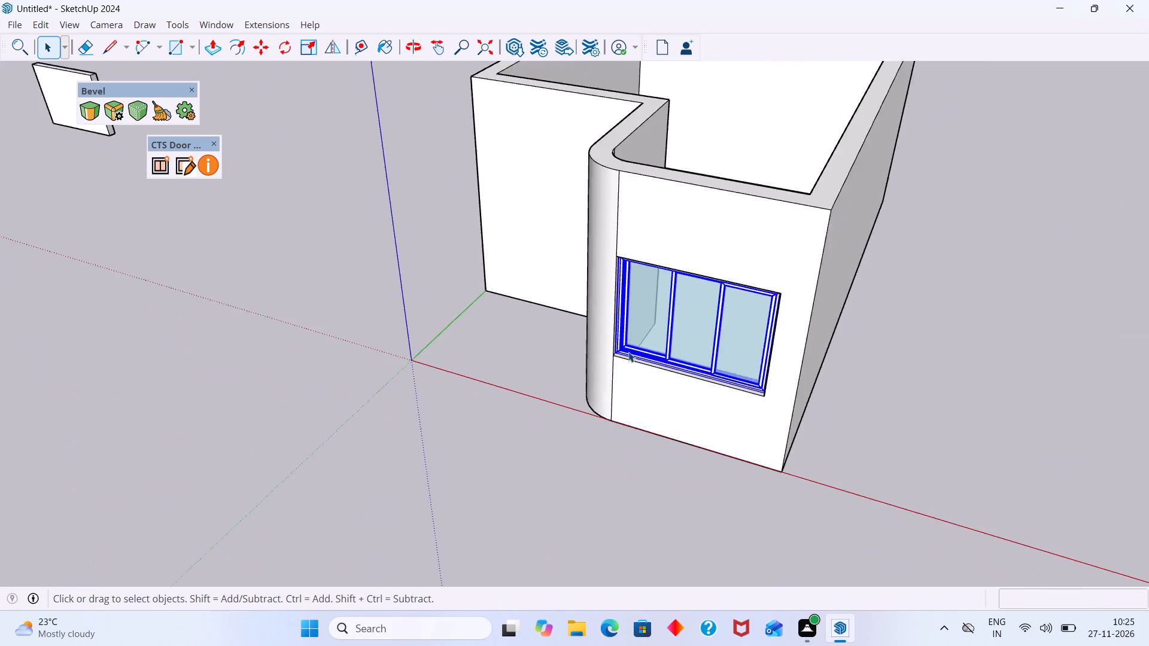
scroll(628, 352, down, 6)
click(895, 298)
Look over the house with its seated window, the spare slab and the facade reference picture.
scroll(773, 332, down, 9)
middle_drag(683, 381, 899, 293)
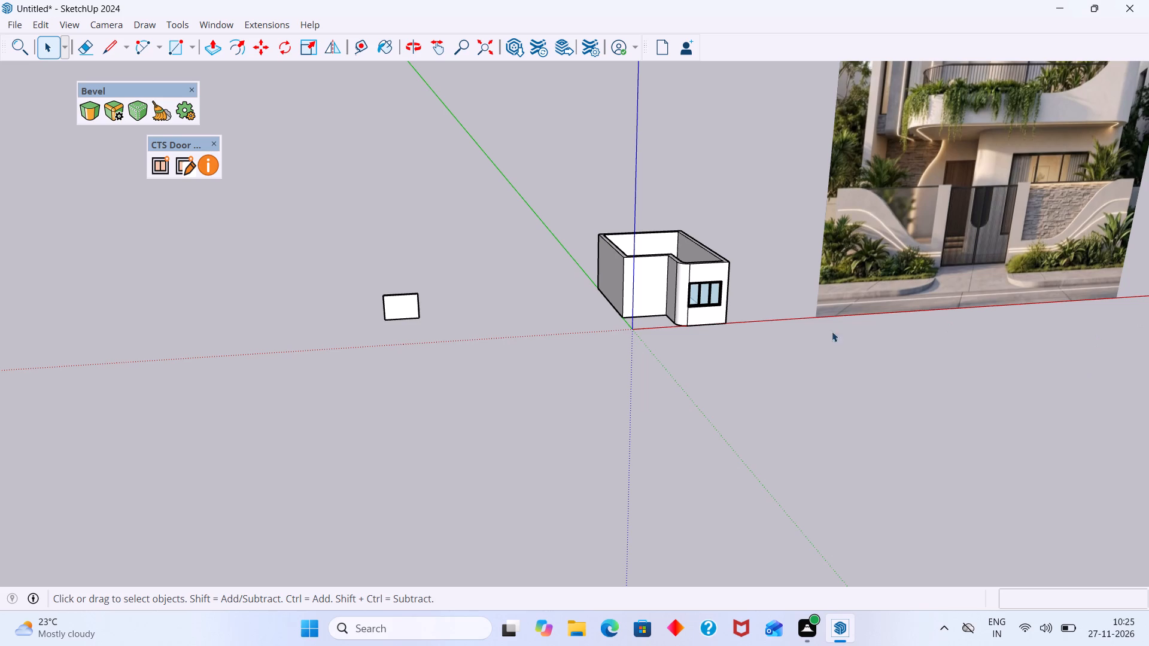
scroll(762, 324, up, 6)
scroll(470, 352, down, 3)
scroll(245, 371, up, 7)
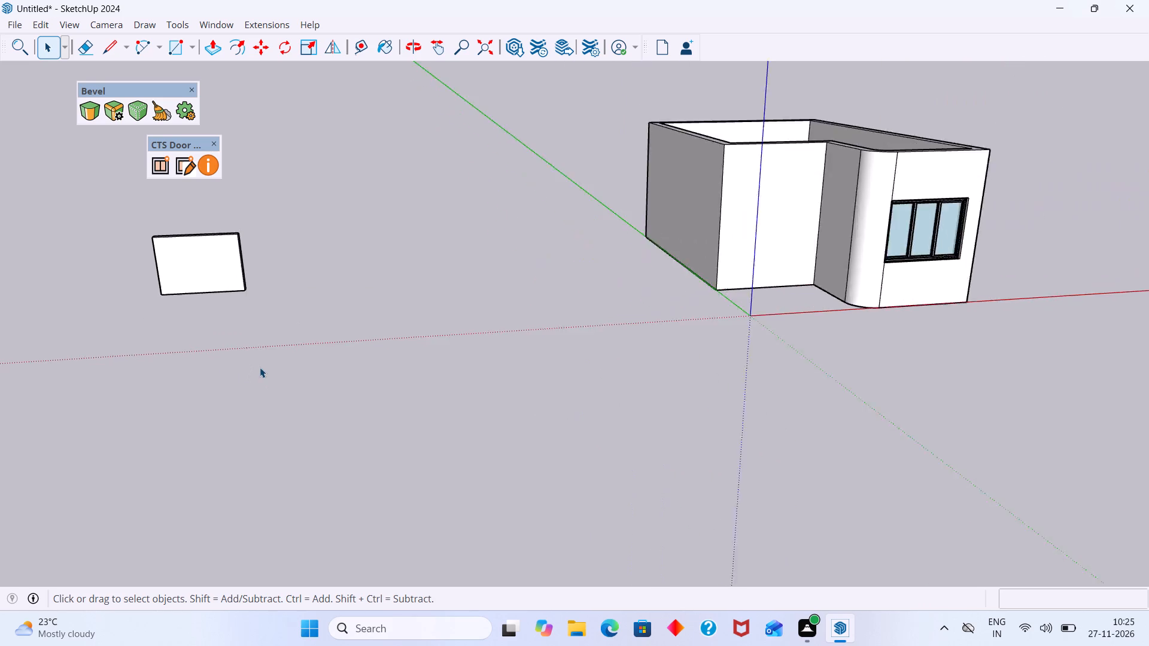
scroll(266, 366, down, 15)
middle_drag(351, 339, 458, 339)
scroll(491, 329, up, 6)
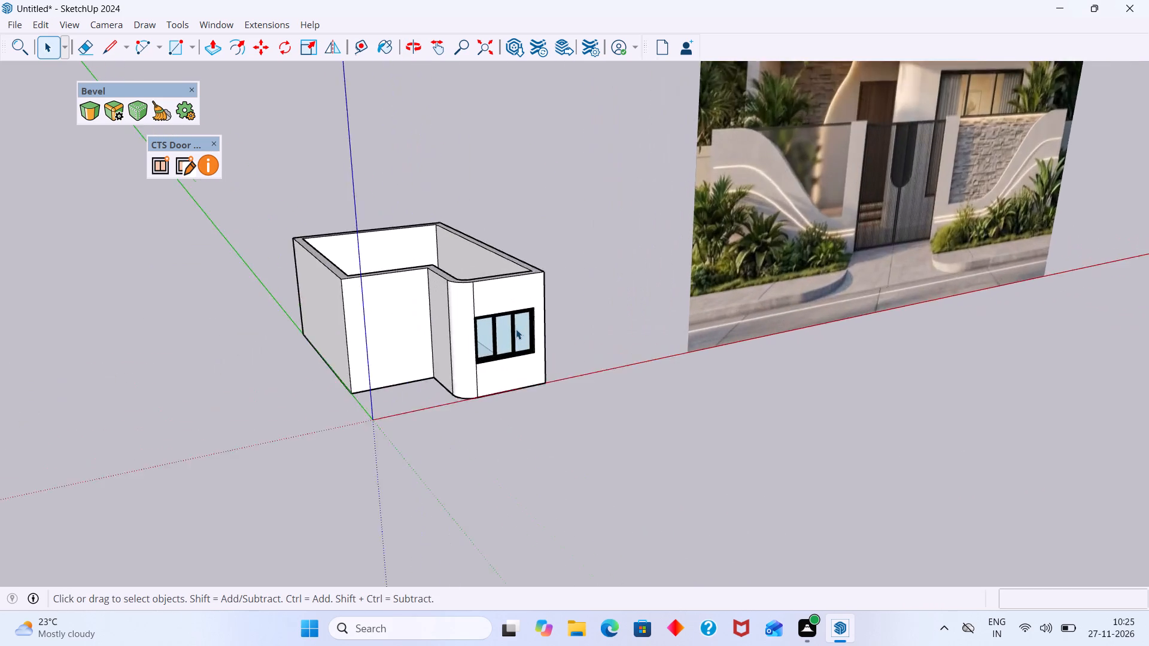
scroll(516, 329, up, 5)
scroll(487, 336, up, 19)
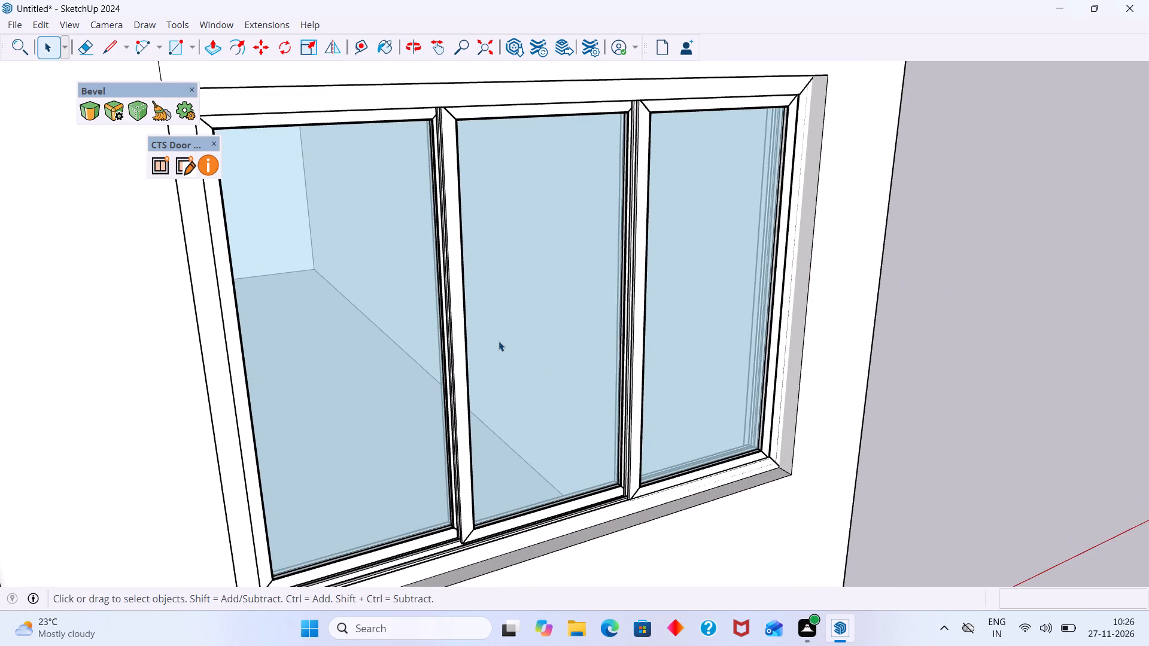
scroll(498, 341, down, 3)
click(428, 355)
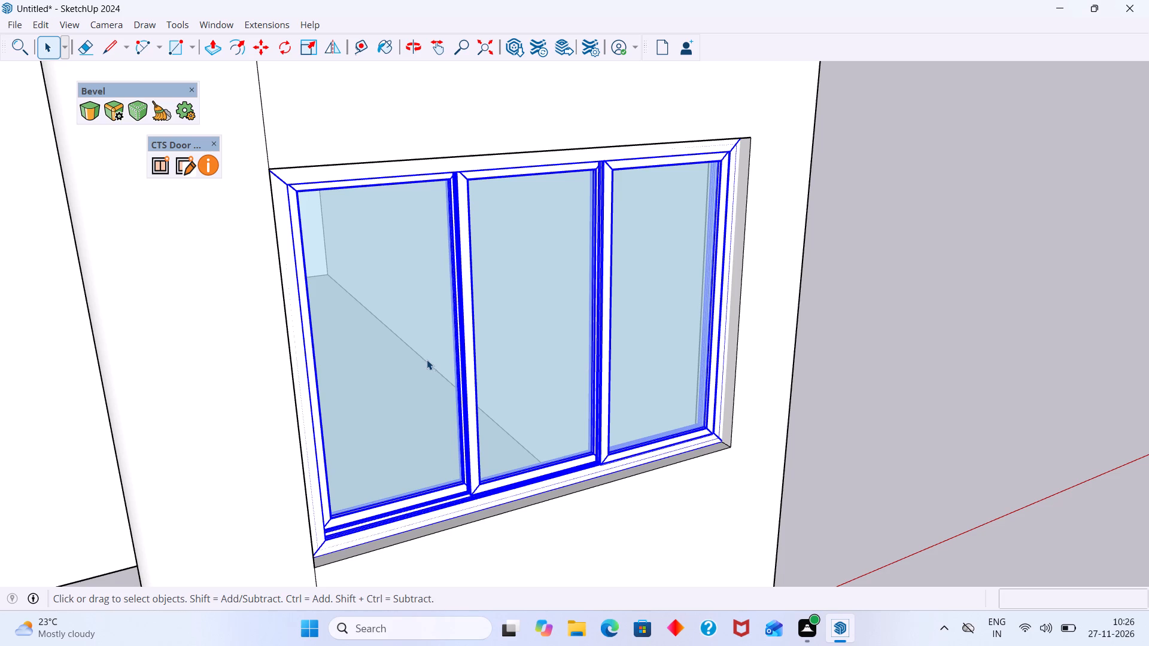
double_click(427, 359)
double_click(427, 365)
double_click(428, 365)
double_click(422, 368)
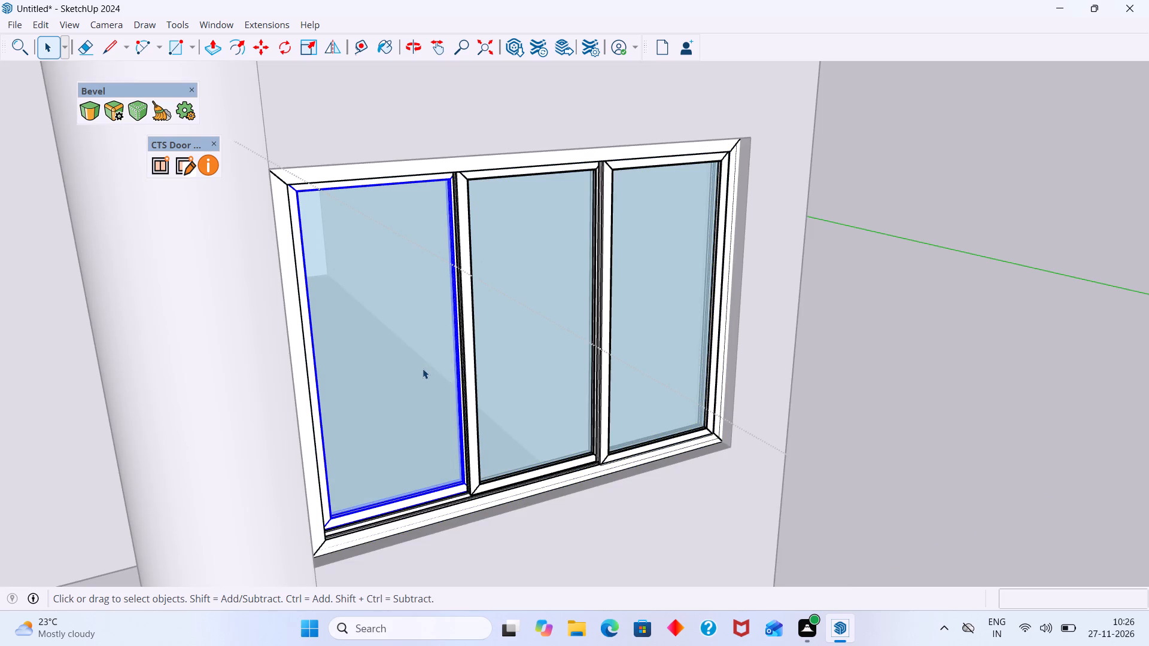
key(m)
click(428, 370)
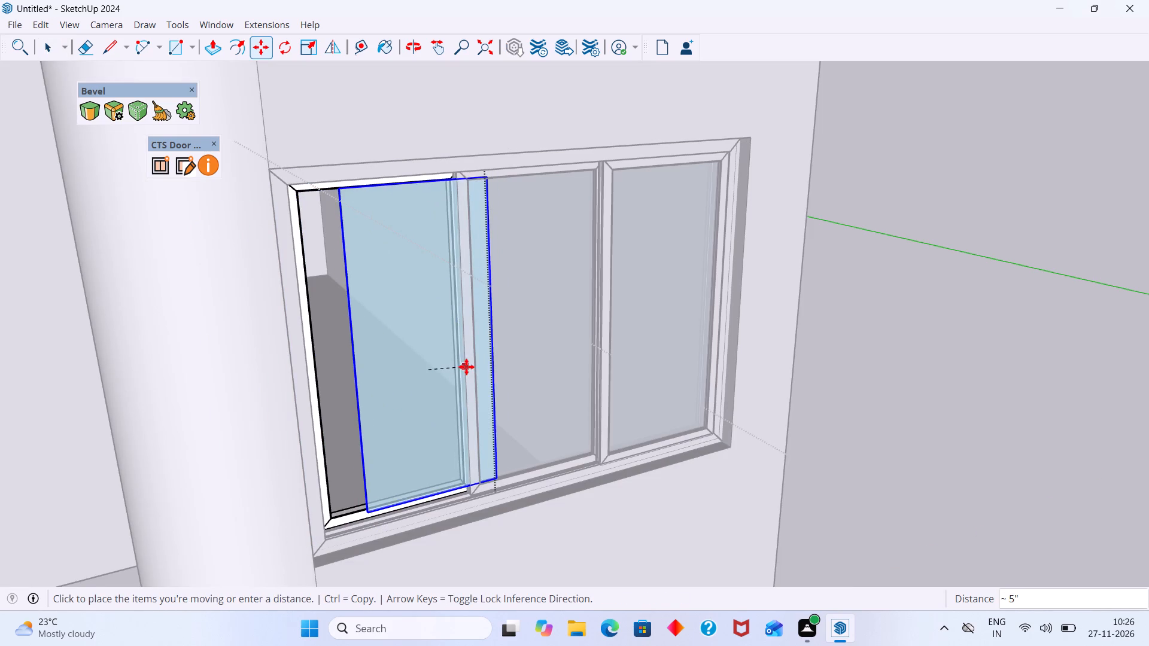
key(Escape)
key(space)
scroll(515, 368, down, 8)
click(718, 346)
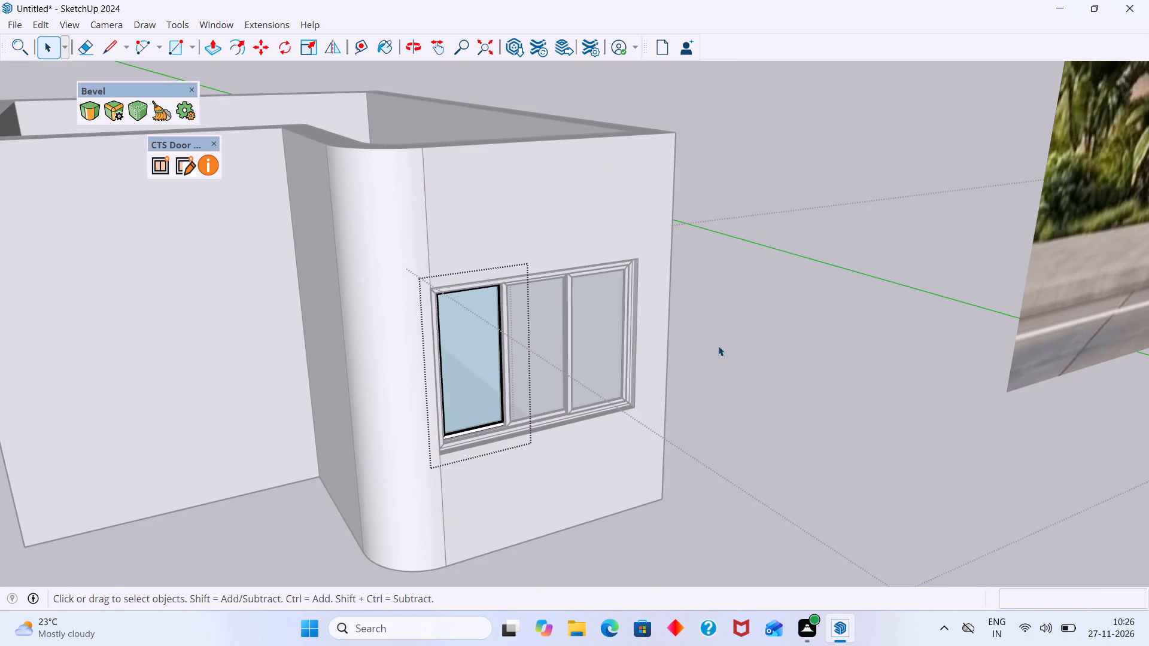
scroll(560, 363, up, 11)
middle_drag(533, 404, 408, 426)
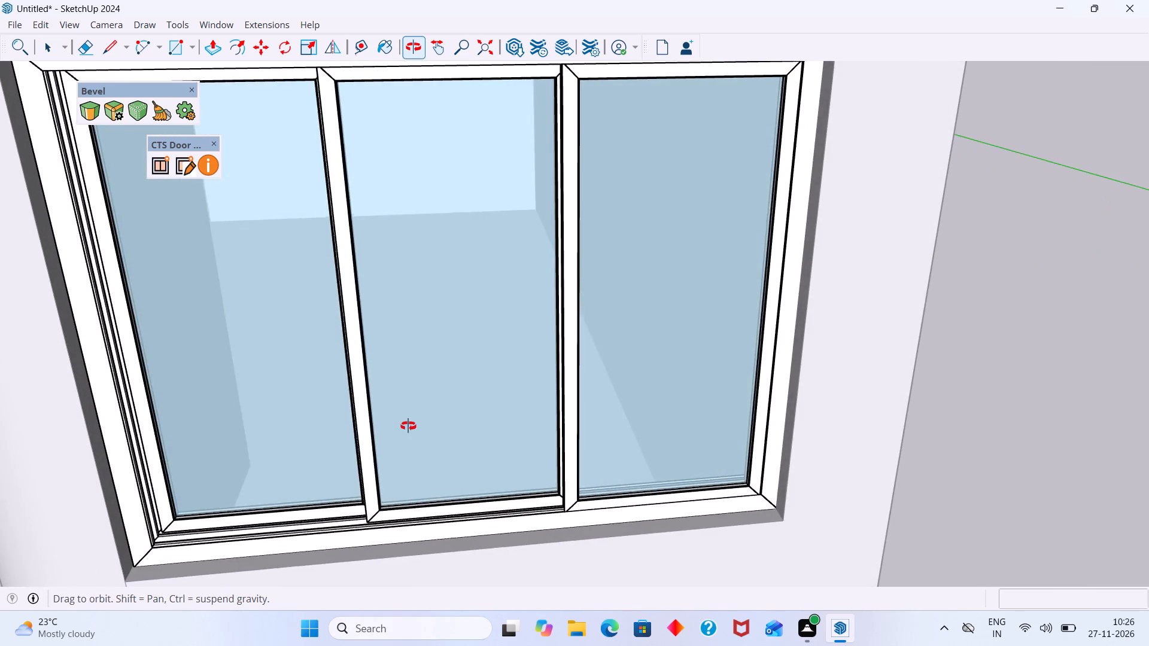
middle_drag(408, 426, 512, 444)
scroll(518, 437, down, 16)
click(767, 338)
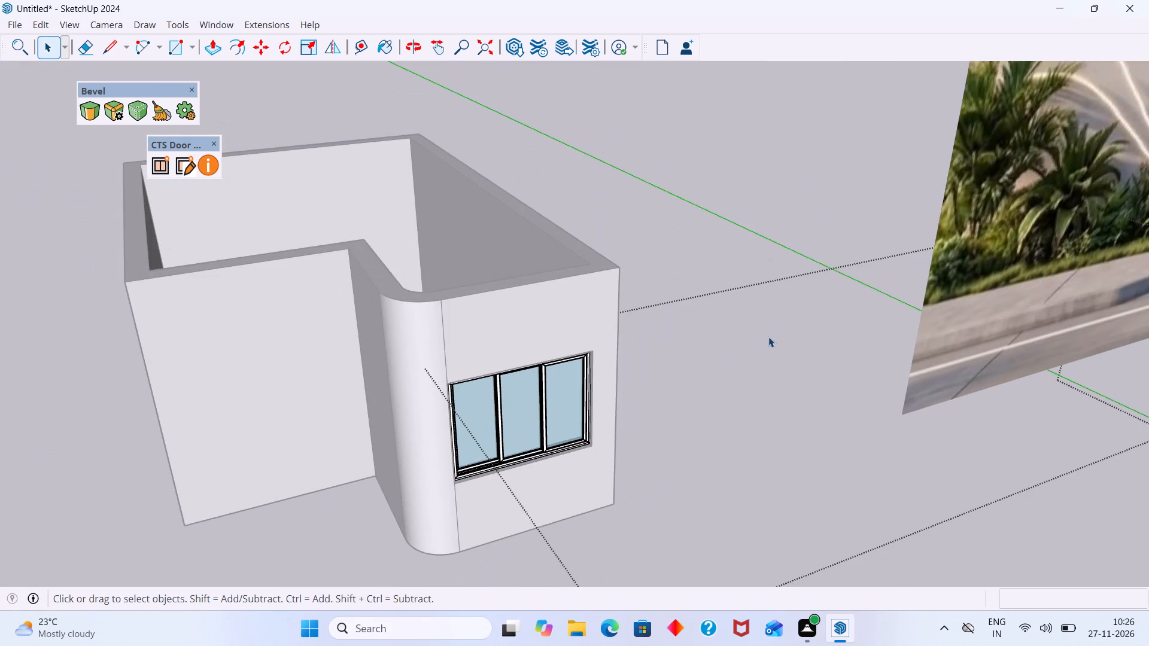
Look over the three-panel window seated in the front wall, the spare slab and the facade reference picture.
scroll(619, 355, up, 19)
middle_drag(524, 348, 495, 290)
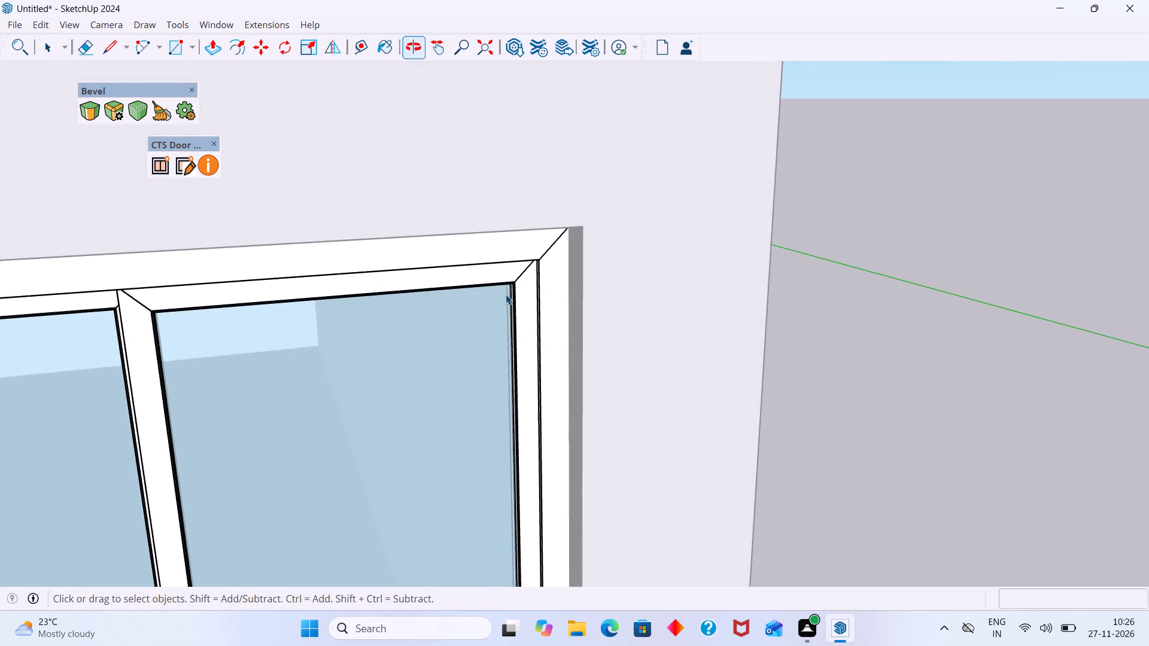
scroll(506, 294, down, 20)
scroll(506, 294, down, 18)
middle_drag(473, 322, 779, 248)
middle_drag(651, 287, 763, 292)
scroll(525, 334, up, 2)
click(540, 374)
middle_drag(569, 373, 361, 416)
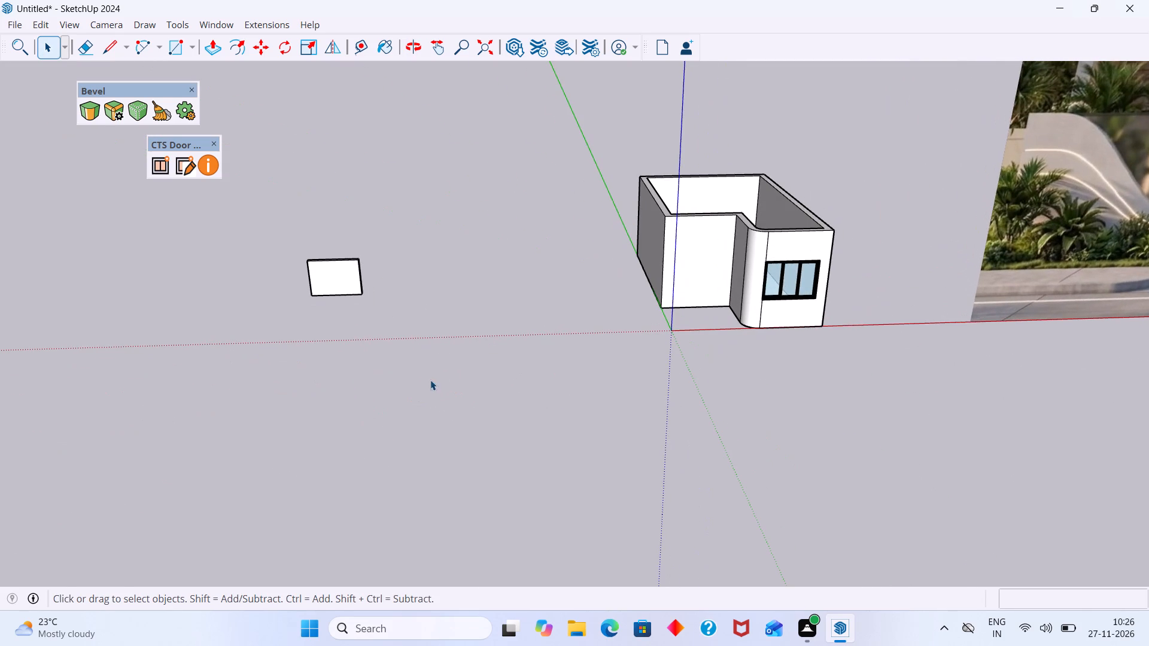
scroll(516, 349, down, 15)
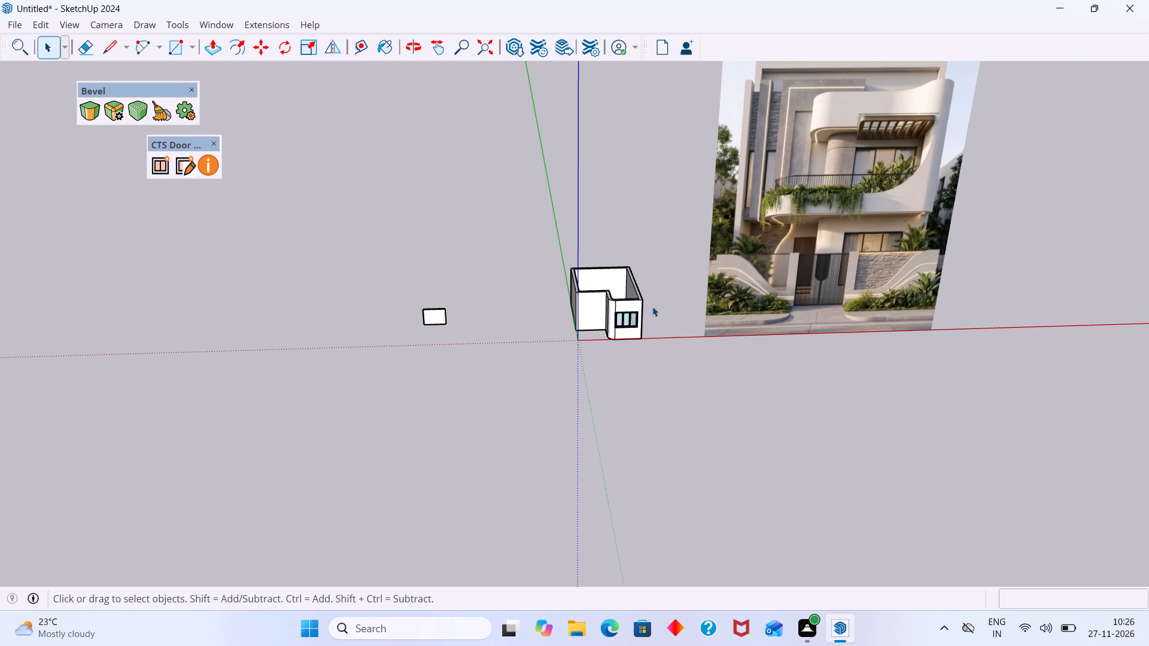
scroll(668, 305, up, 10)
scroll(609, 337, down, 4)
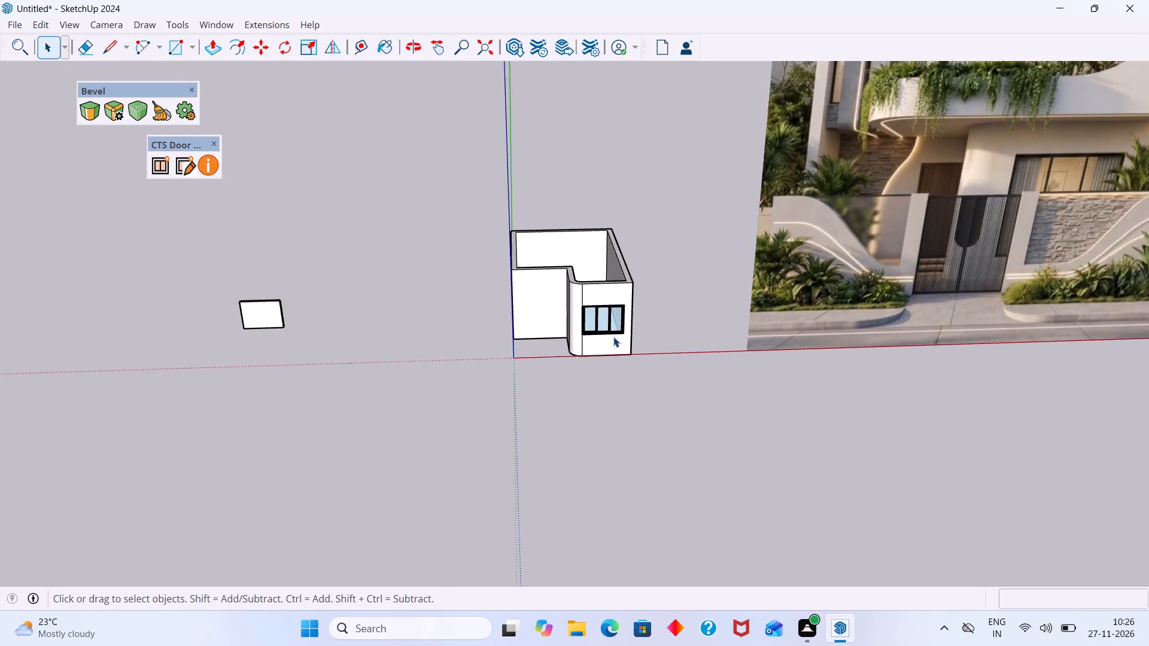
scroll(613, 337, down, 4)
scroll(606, 340, up, 20)
scroll(606, 340, up, 3)
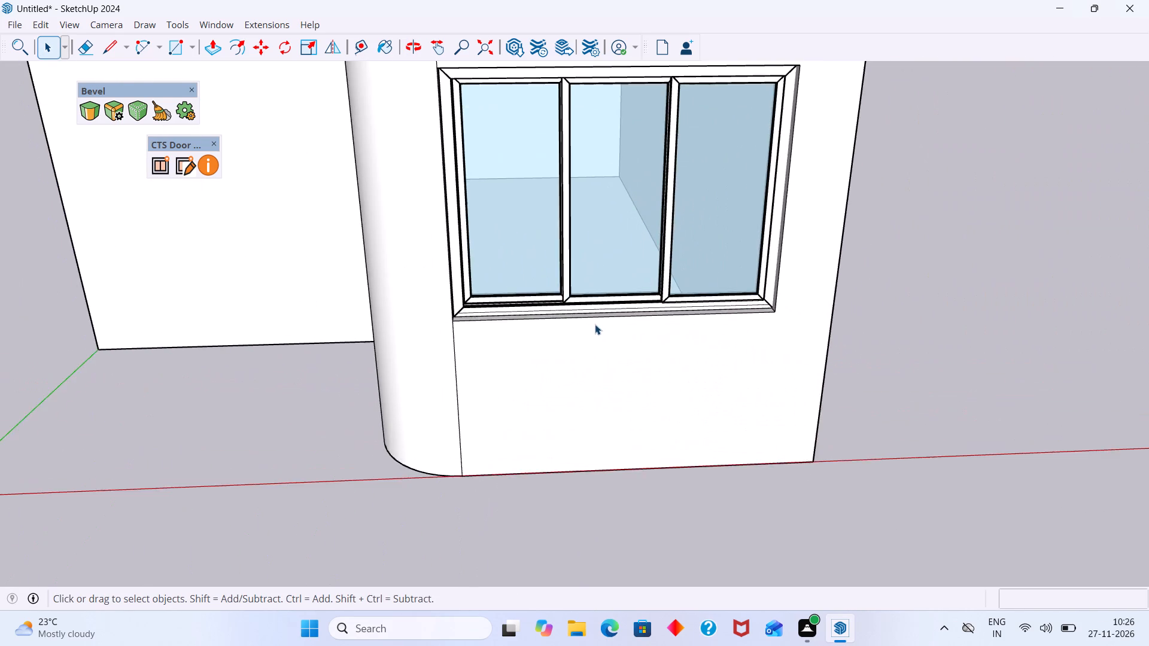
scroll(592, 326, down, 3)
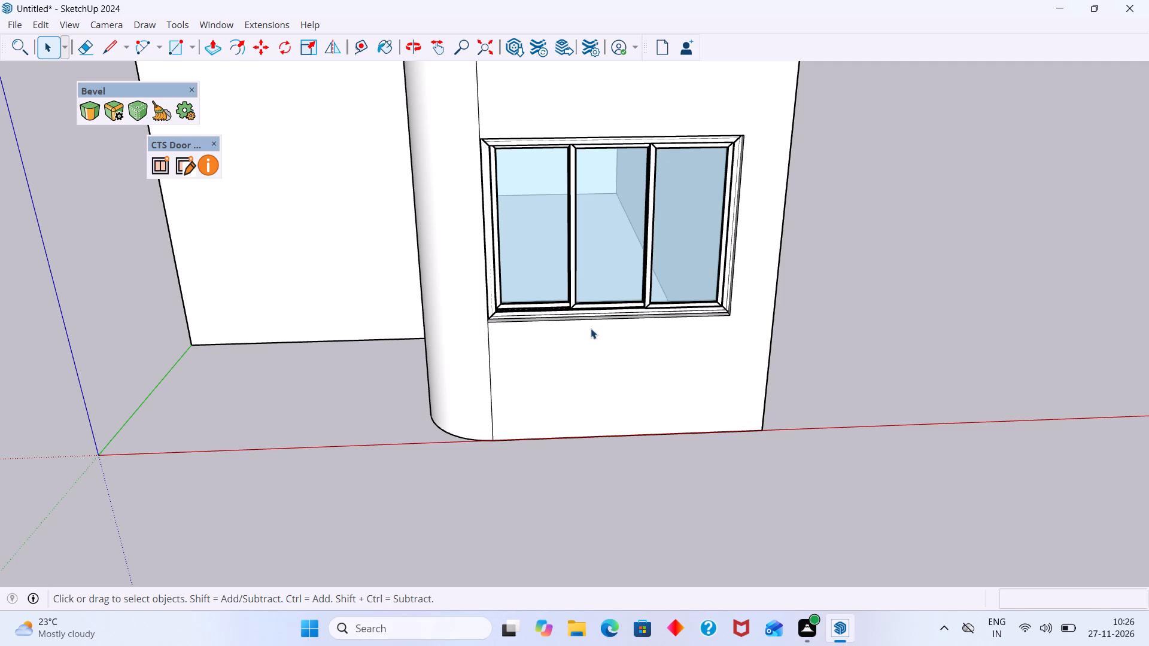
Undo back past the three-panel window's move, taking it out of the front wall opening.
key(ctrl+z)
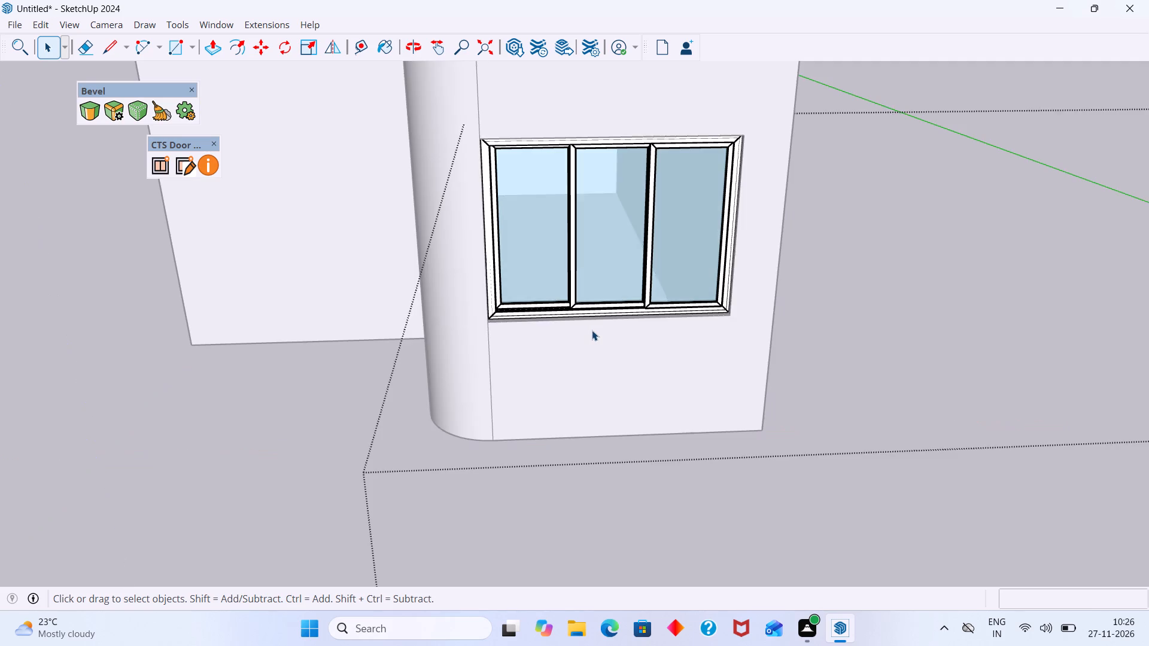
key(ctrl+z)
key(ctrl+z)
key(ctrl+z)
key(ctrl+z)
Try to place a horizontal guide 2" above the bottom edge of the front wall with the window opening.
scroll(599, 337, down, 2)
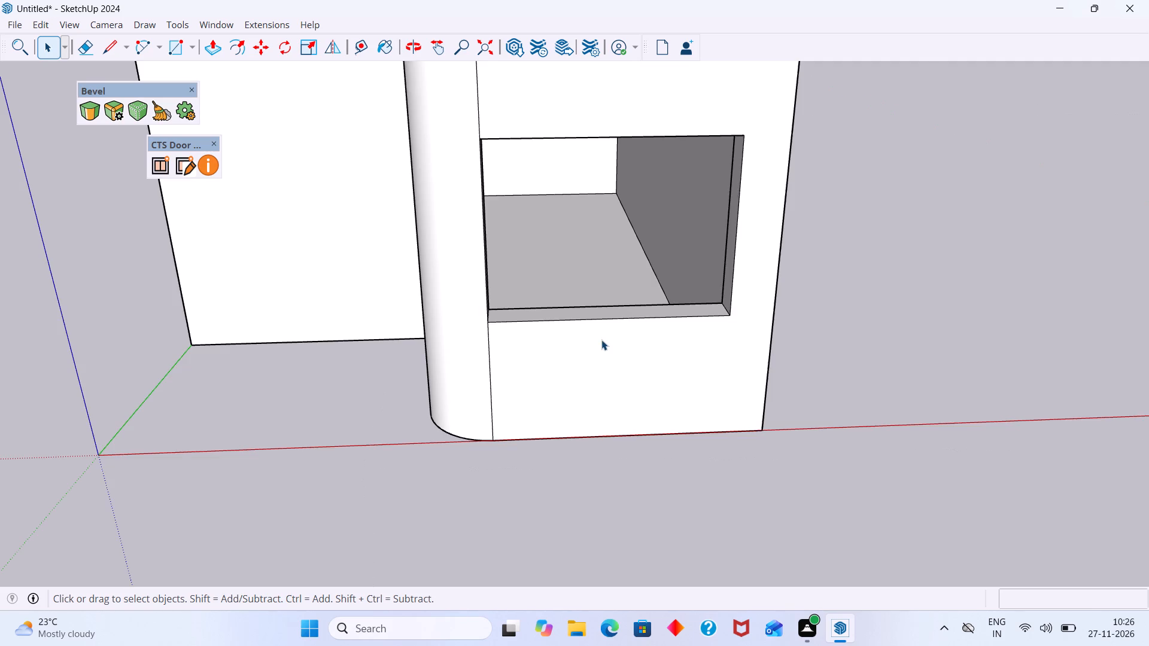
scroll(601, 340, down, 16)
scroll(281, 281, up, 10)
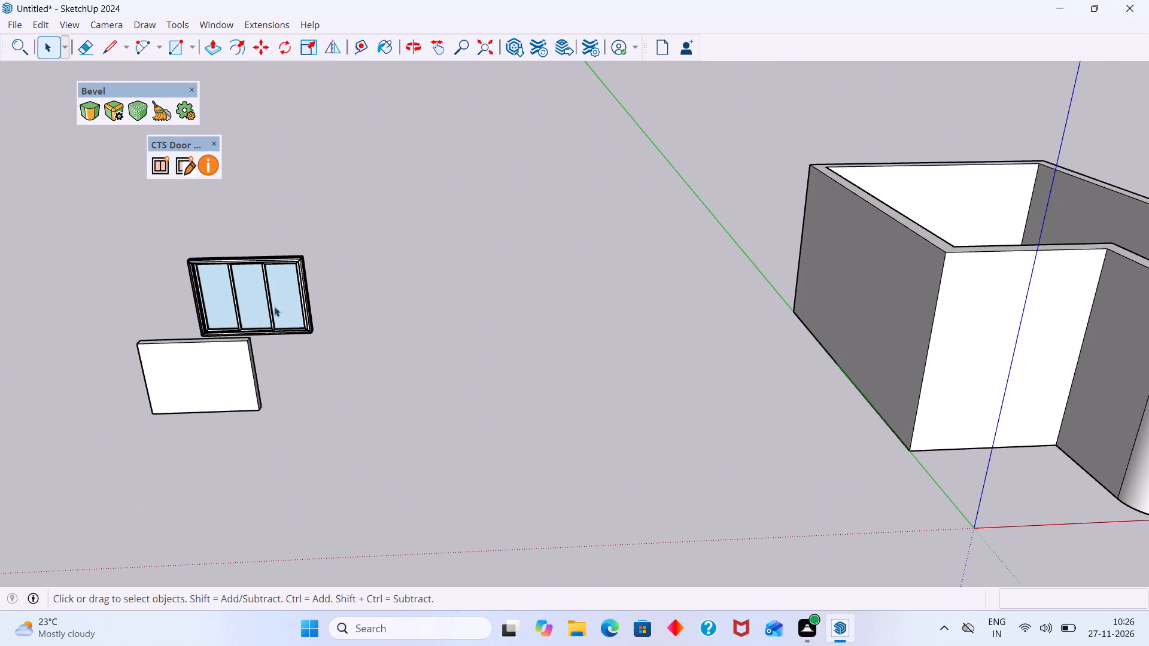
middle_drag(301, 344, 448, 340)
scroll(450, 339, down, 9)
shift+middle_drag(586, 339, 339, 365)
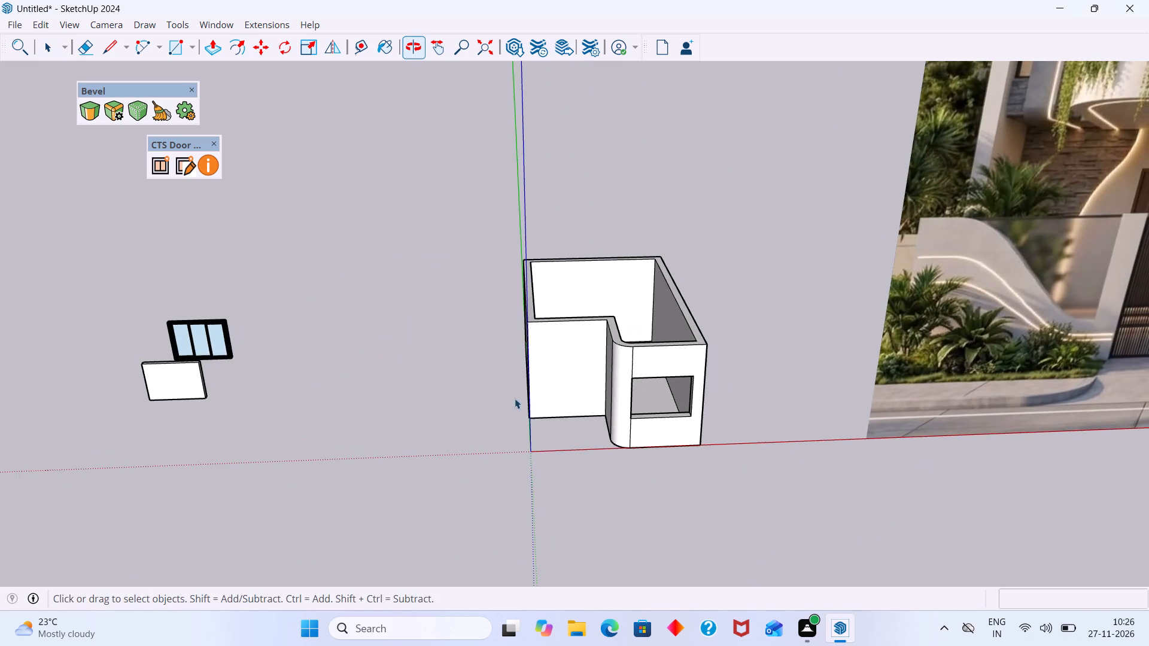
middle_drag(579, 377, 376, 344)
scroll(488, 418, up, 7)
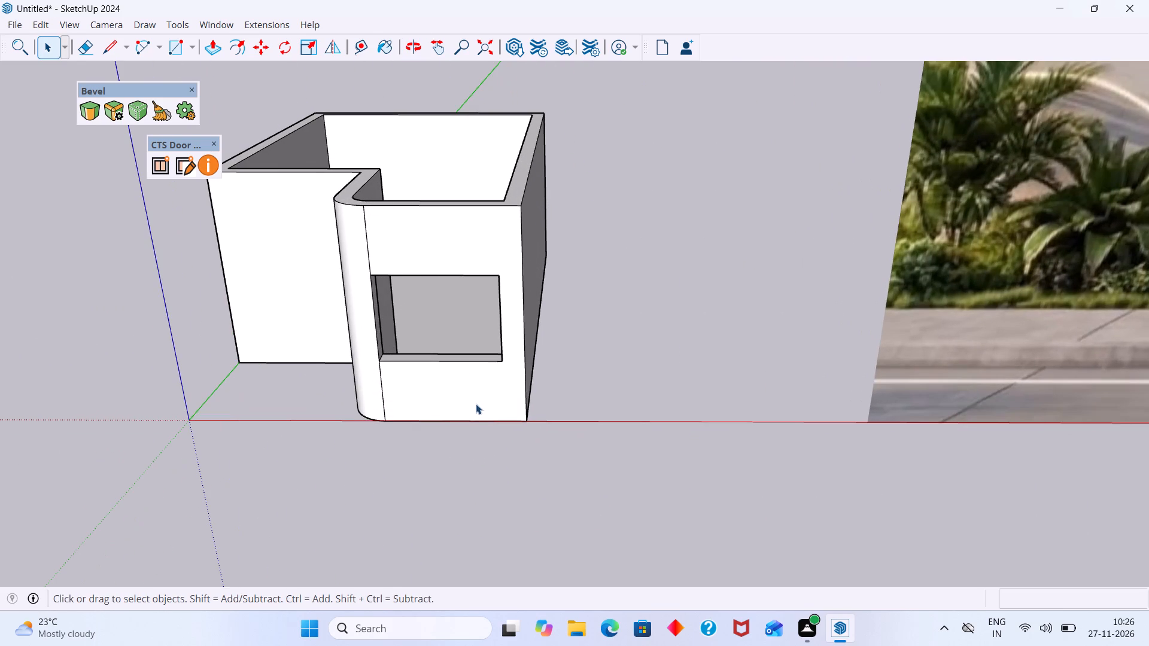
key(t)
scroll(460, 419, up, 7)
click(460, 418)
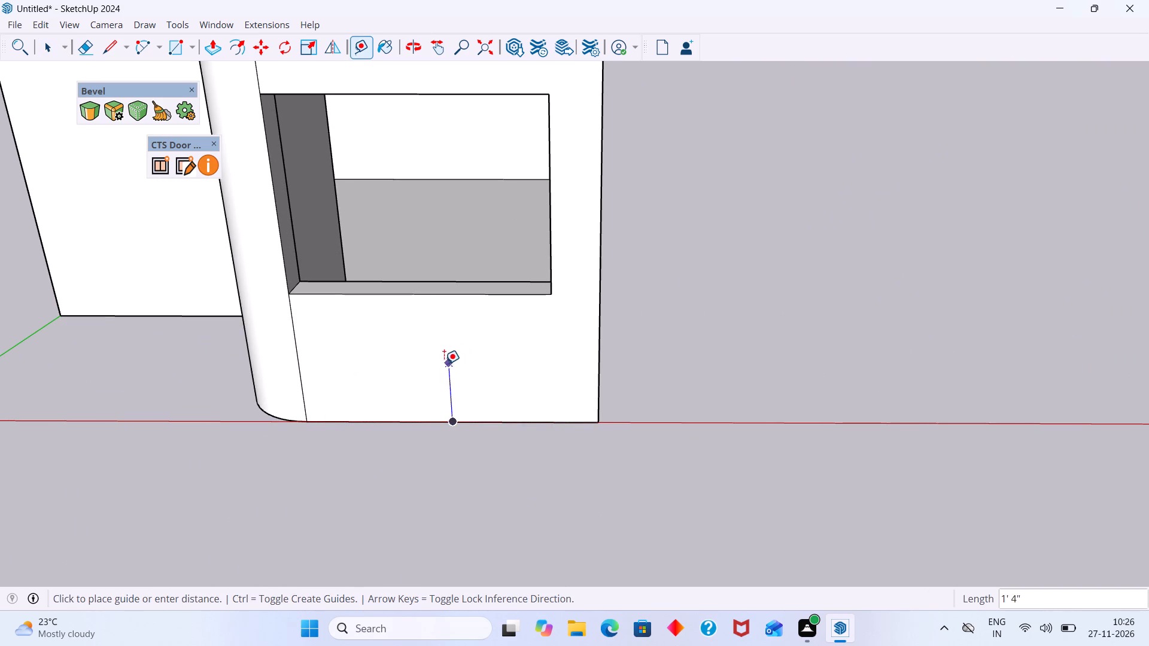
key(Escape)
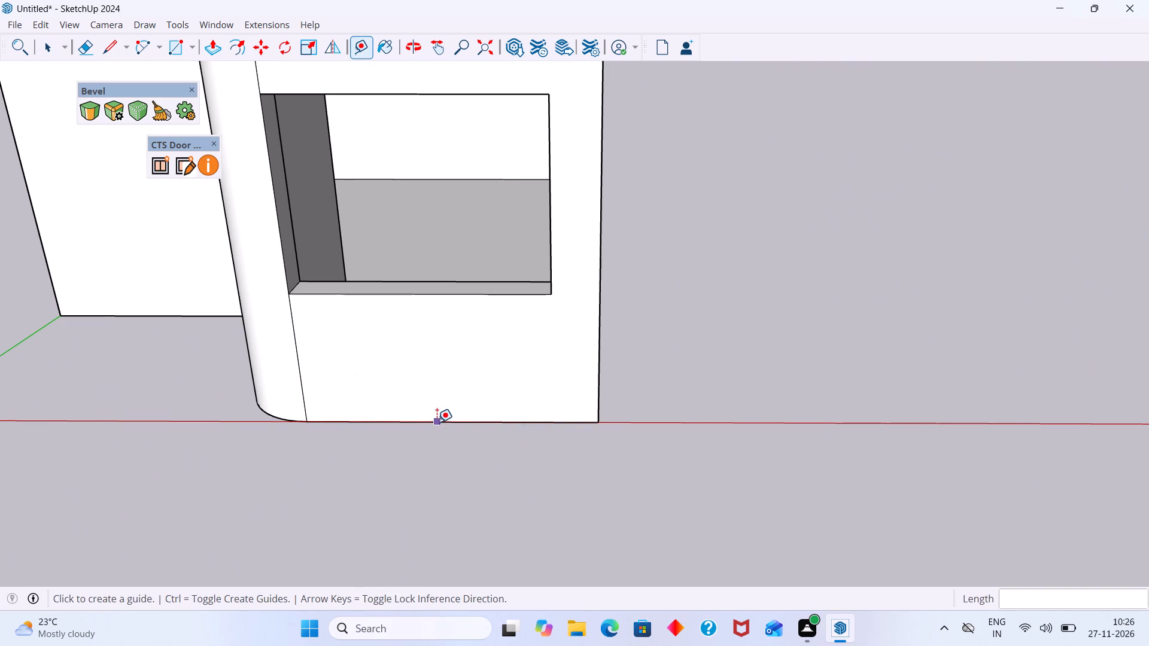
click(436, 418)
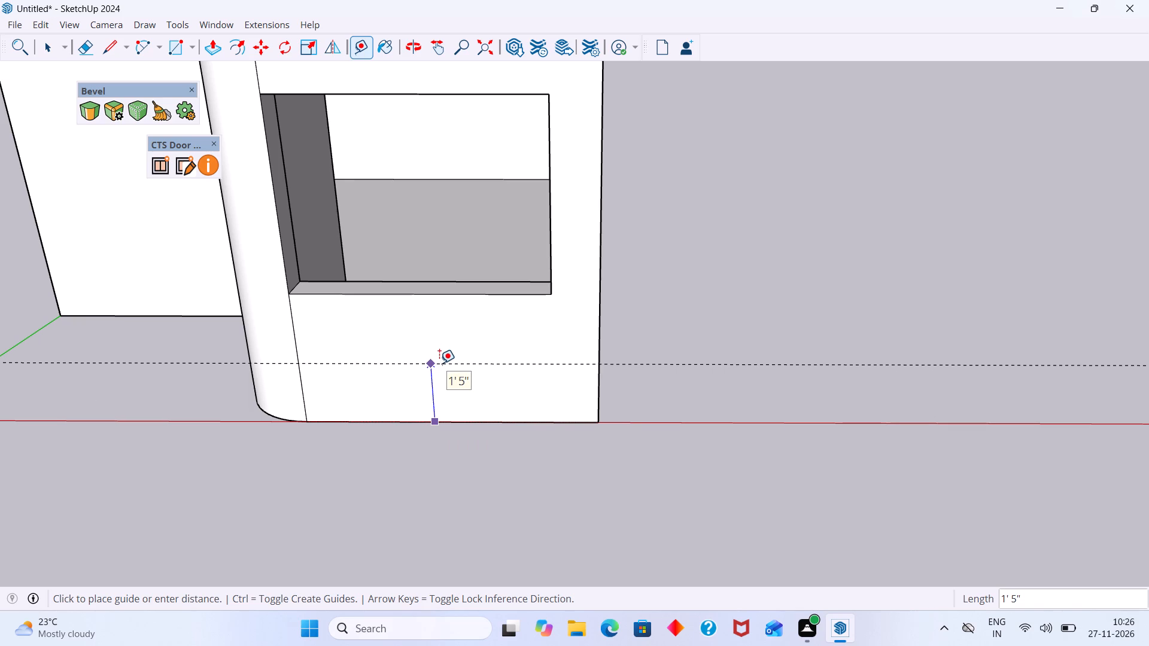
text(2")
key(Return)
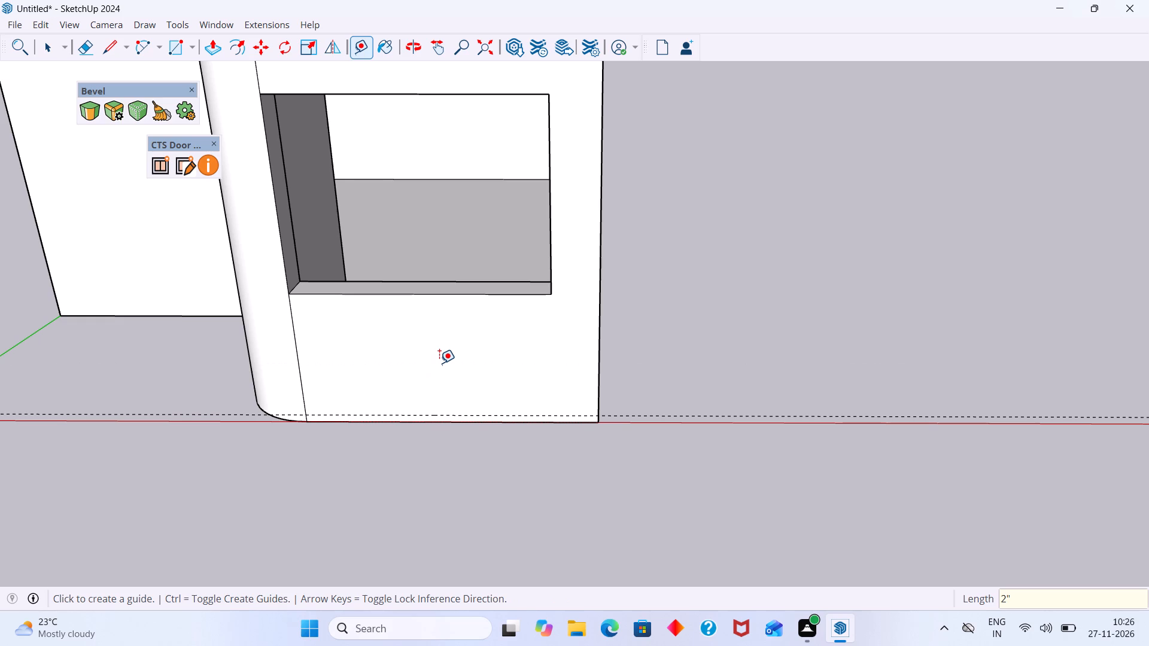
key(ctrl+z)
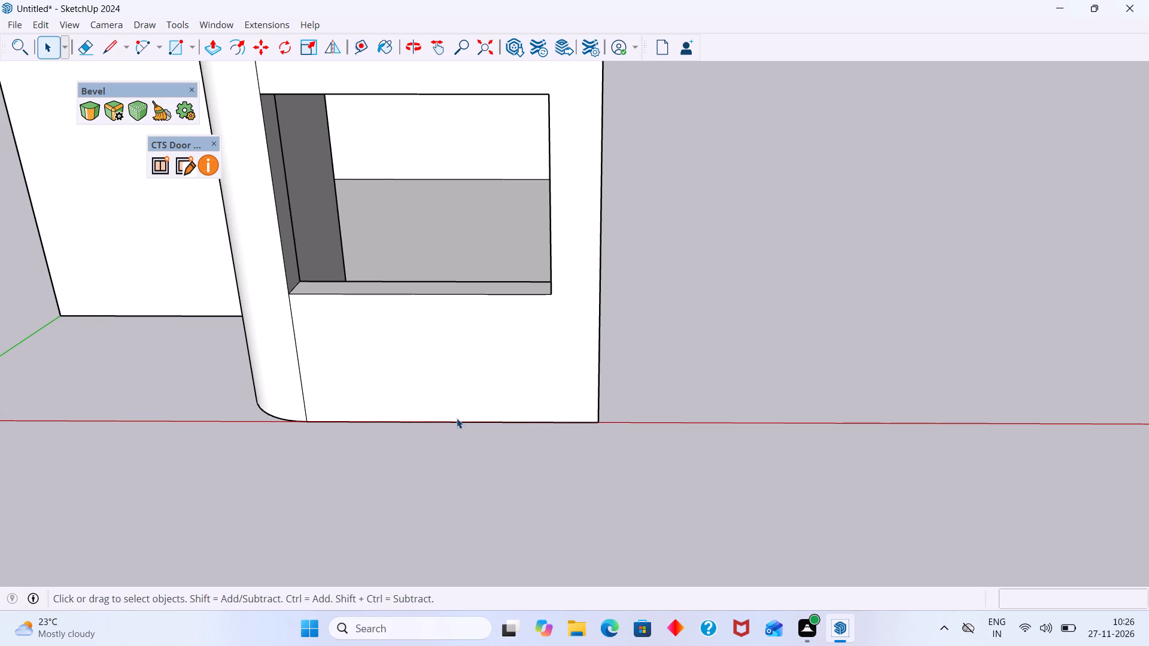
Place a horizontal guide 2' above the bottom edge of the front wall with the window opening.
key(t)
click(475, 422)
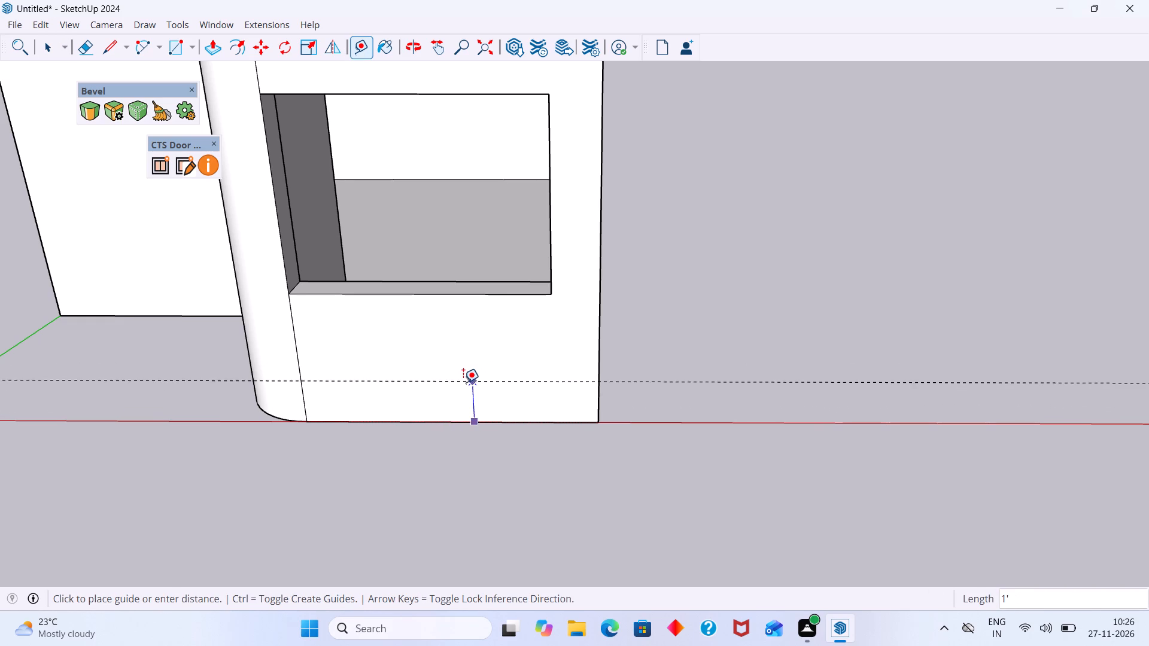
key(2)
key(apostrophe)
key(Return)
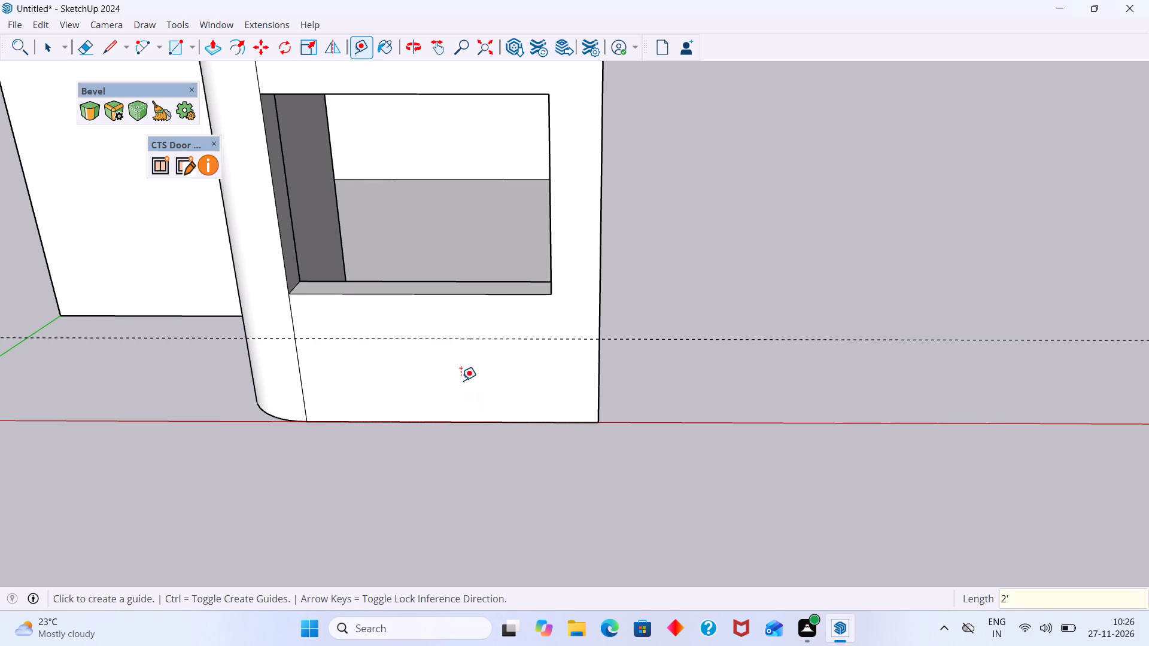
key(space)
scroll(485, 367, down, 4)
scroll(575, 331, down, 15)
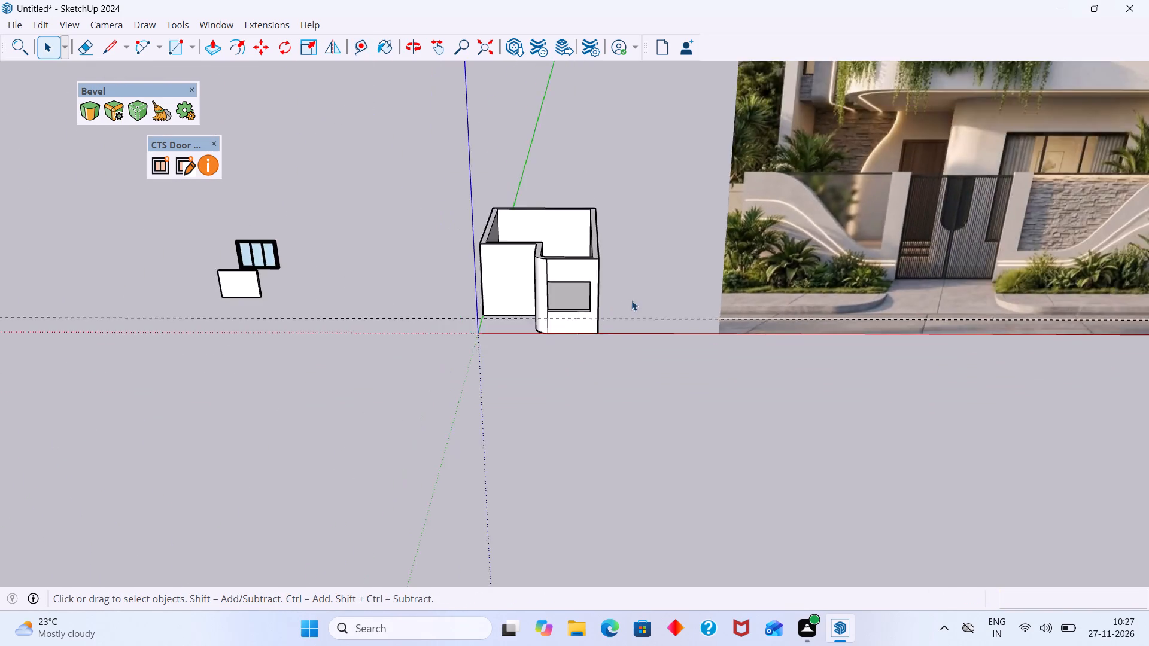
Undo the last guide line placed above the base of the building's front wall.
scroll(631, 300, down, 5)
middle_drag(898, 275, 917, 295)
scroll(845, 269, up, 8)
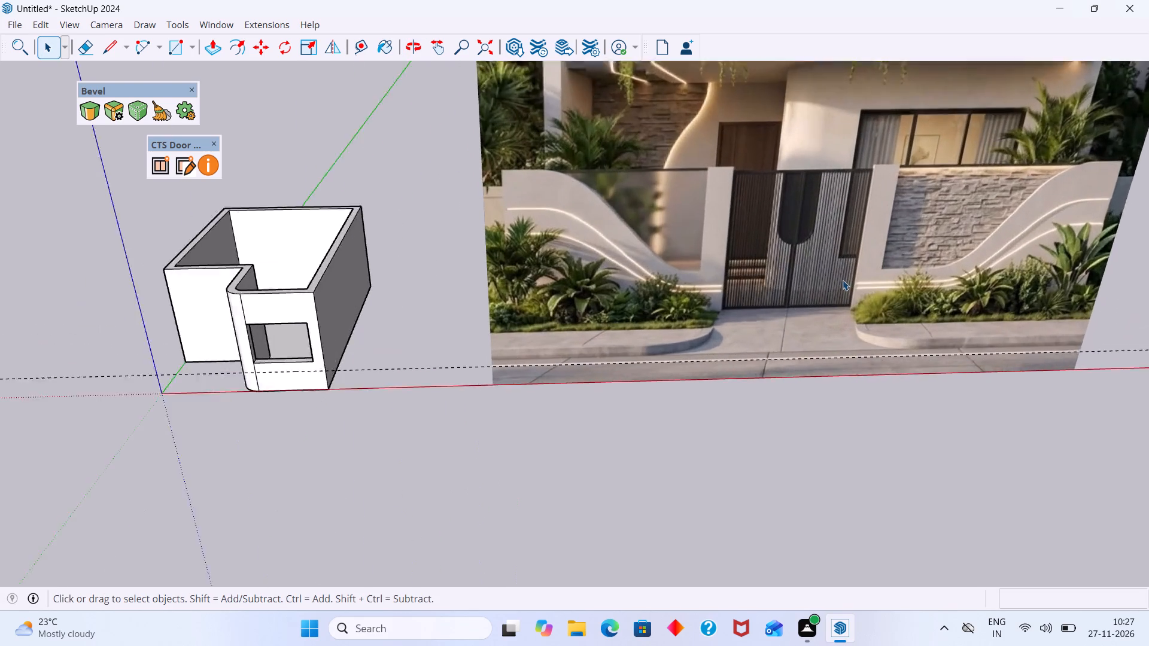
scroll(843, 280, up, 2)
middle_drag(843, 267, 761, 239)
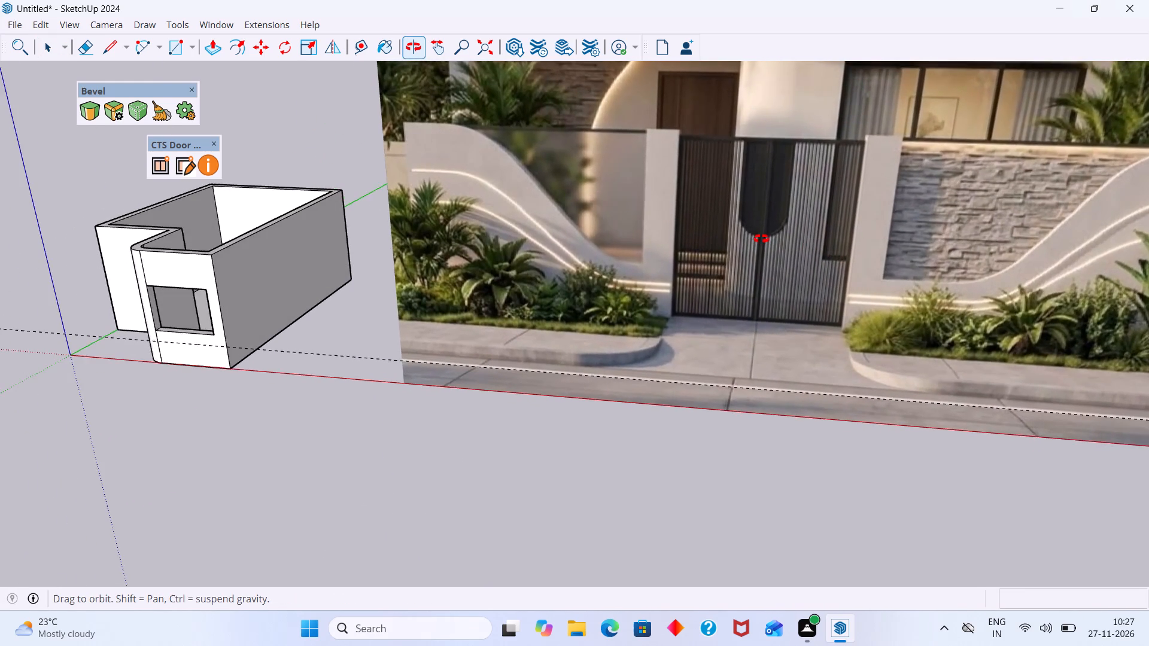
middle_drag(761, 239, 729, 238)
key(ctrl+z)
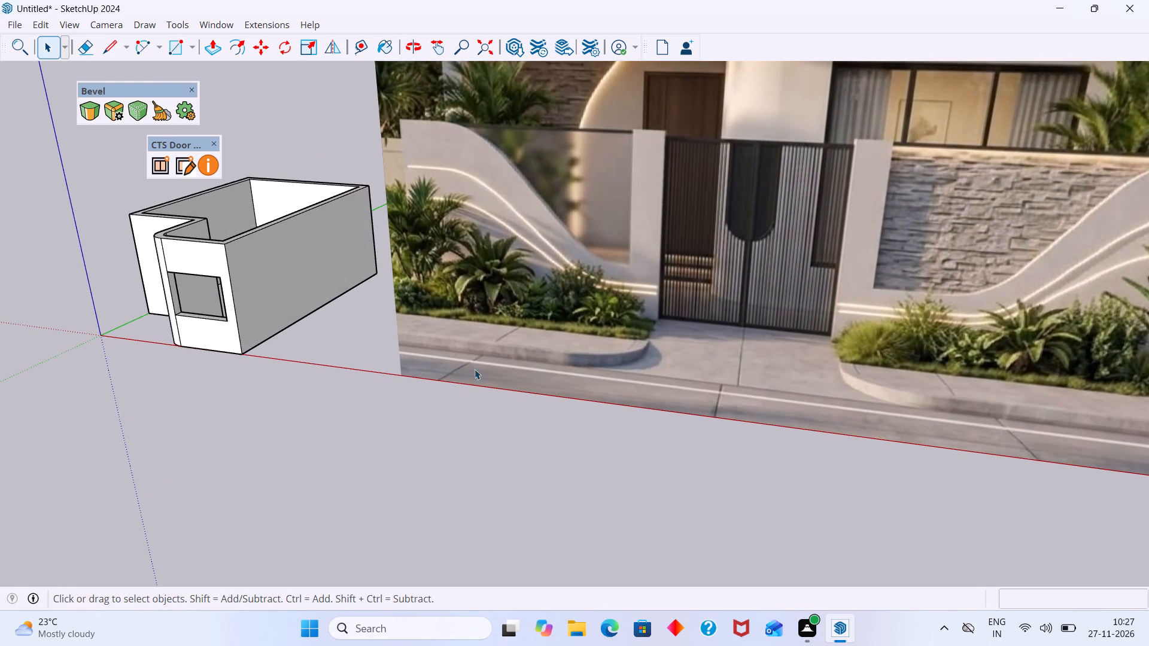
Place a horizontal guide 1.5' above the bottom edge of the front wall below the window opening.
key(t)
scroll(253, 358, up, 10)
click(206, 344)
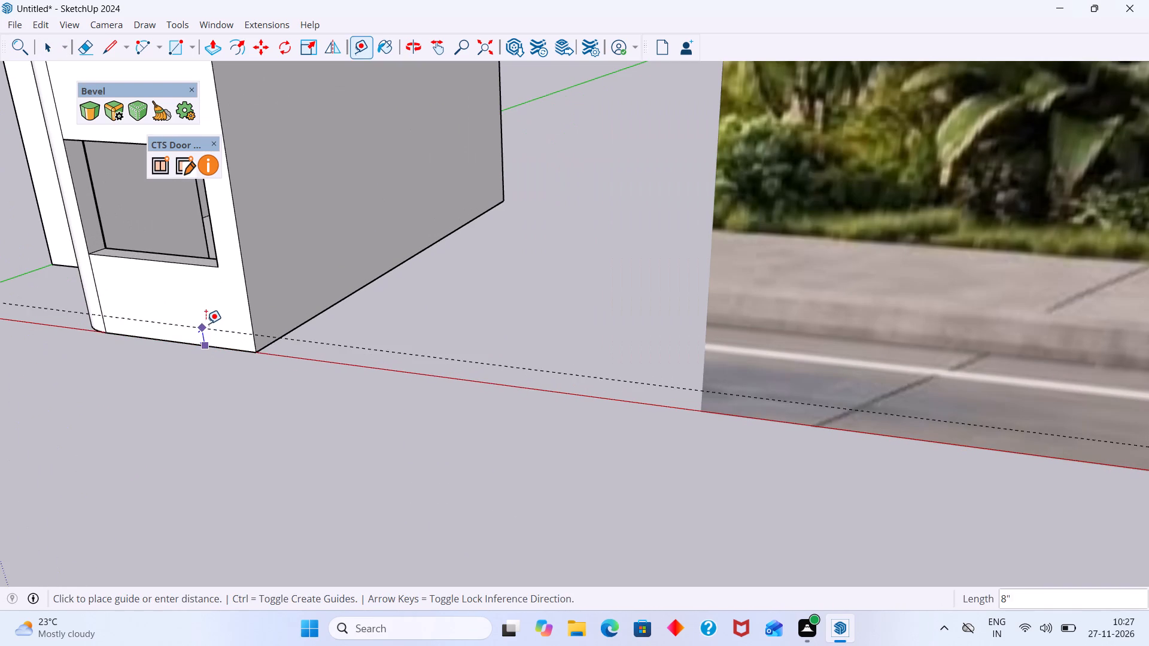
key(1)
key(period)
key(5)
key(apostrophe)
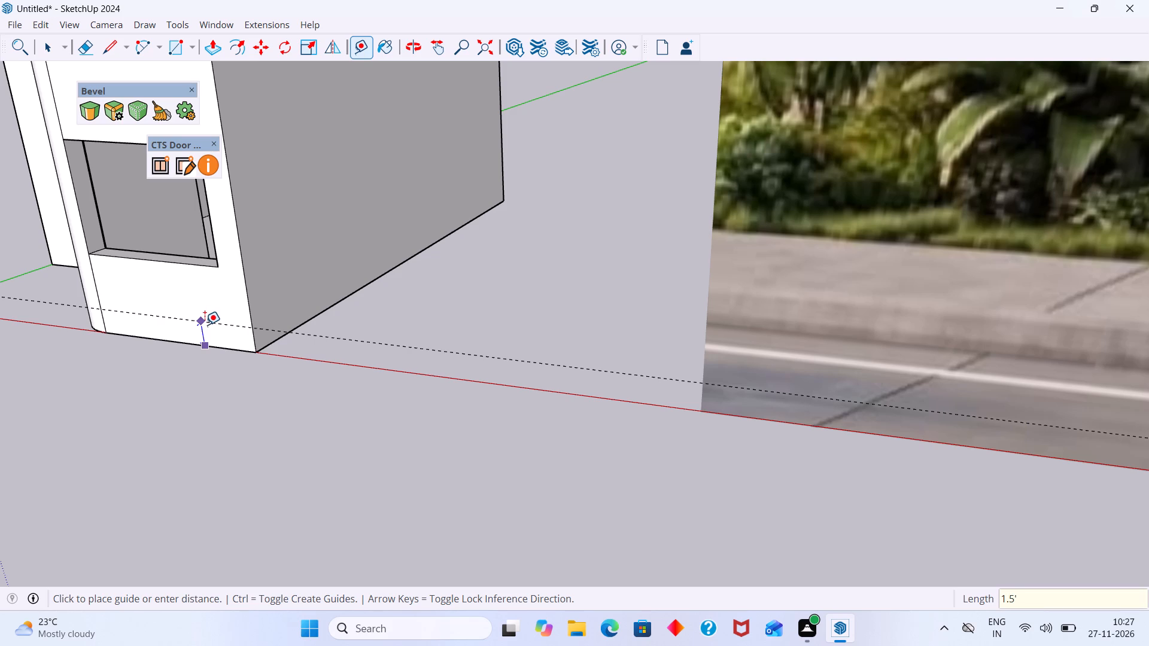
key(Return)
key(space)
Inside the wall group, push the window opening's sill face down 1' 6" to the guide, enlarging the opening.
scroll(219, 316, down, 9)
middle_drag(246, 316, 353, 316)
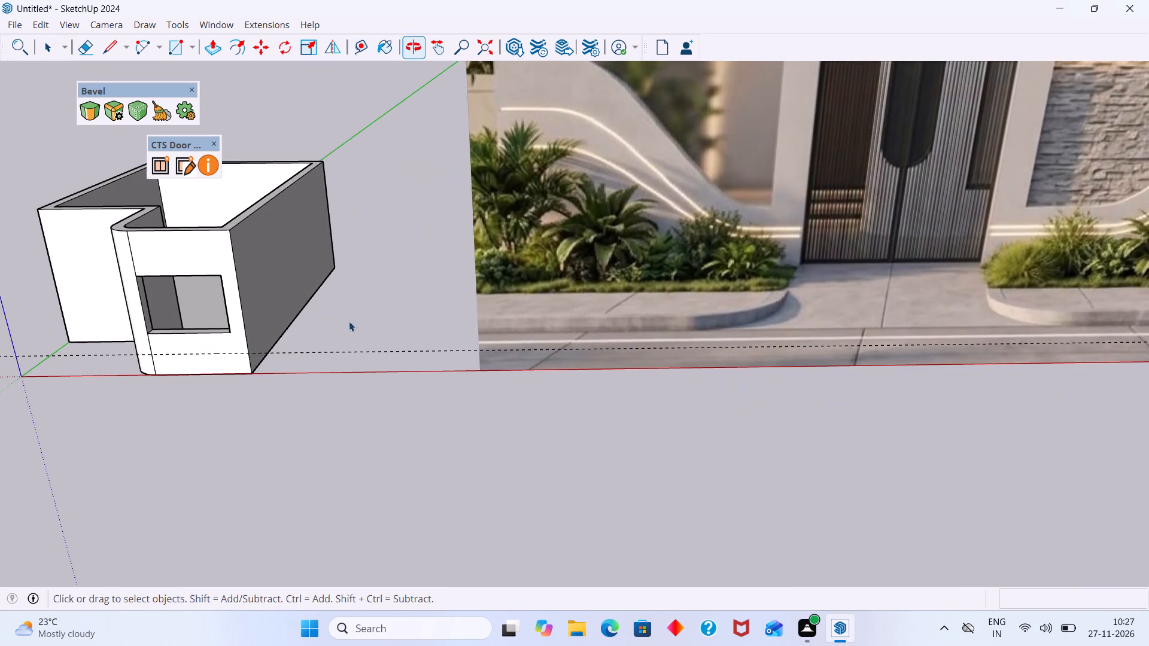
middle_drag(344, 321, 569, 324)
scroll(421, 333, up, 14)
middle_drag(439, 338, 469, 361)
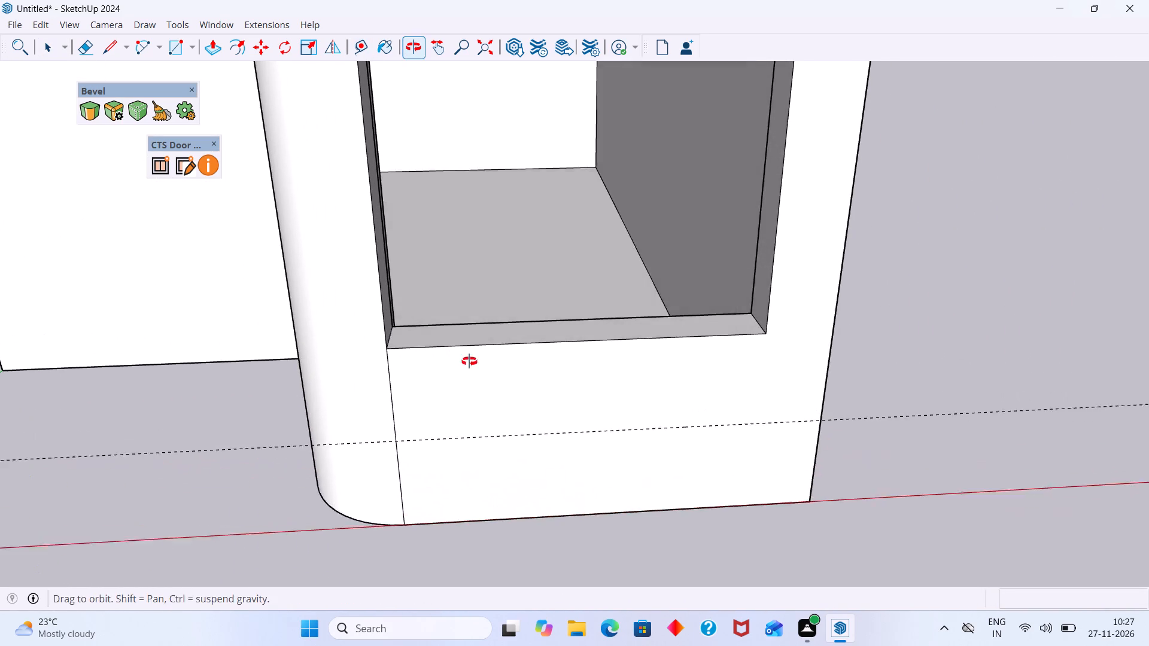
middle_drag(469, 361, 473, 364)
scroll(435, 347, up, 7)
double_click(436, 339)
scroll(466, 335, up, 3)
double_click(468, 334)
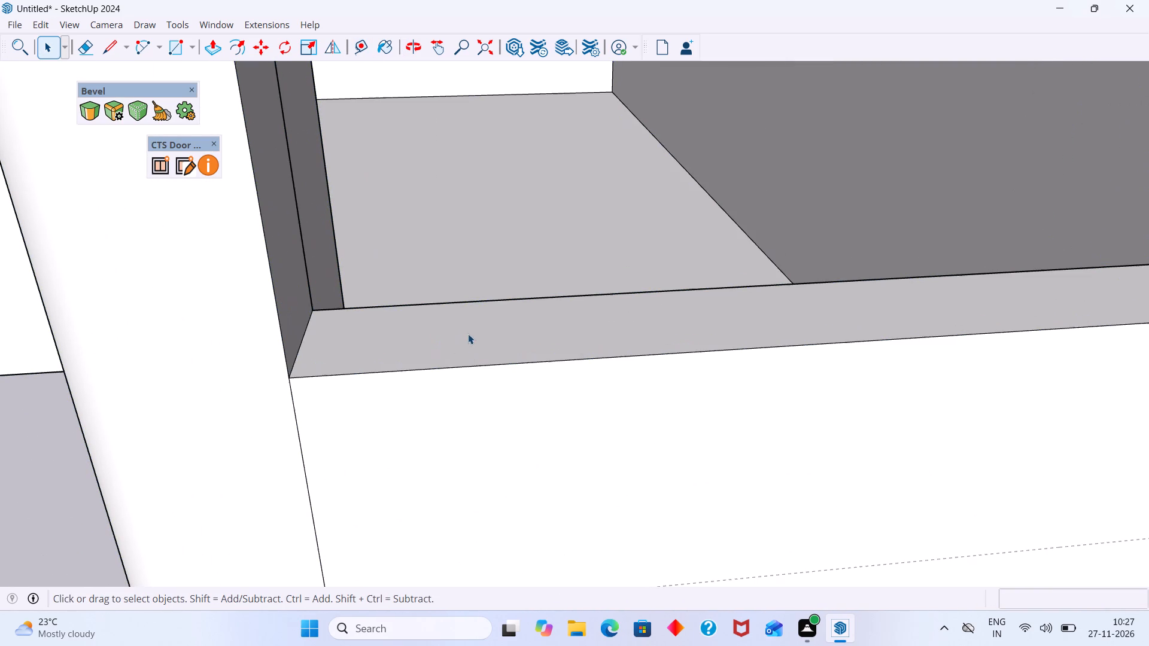
click(475, 338)
key(p)
click(475, 338)
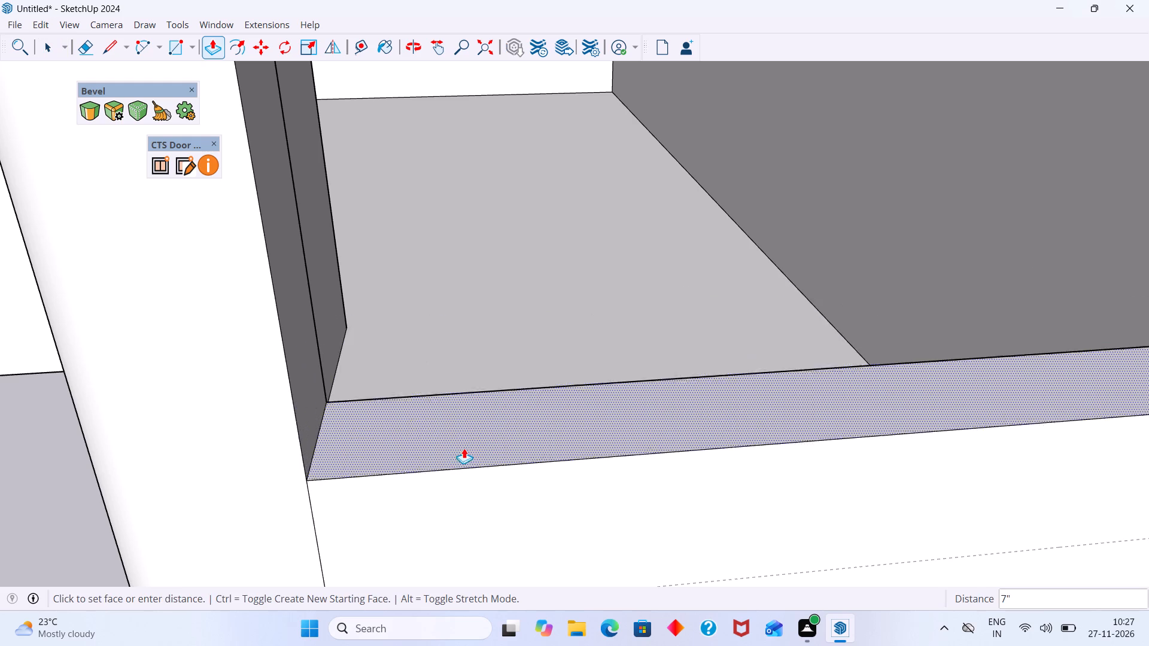
scroll(461, 444, down, 3)
shift+middle_drag(459, 443, 467, 306)
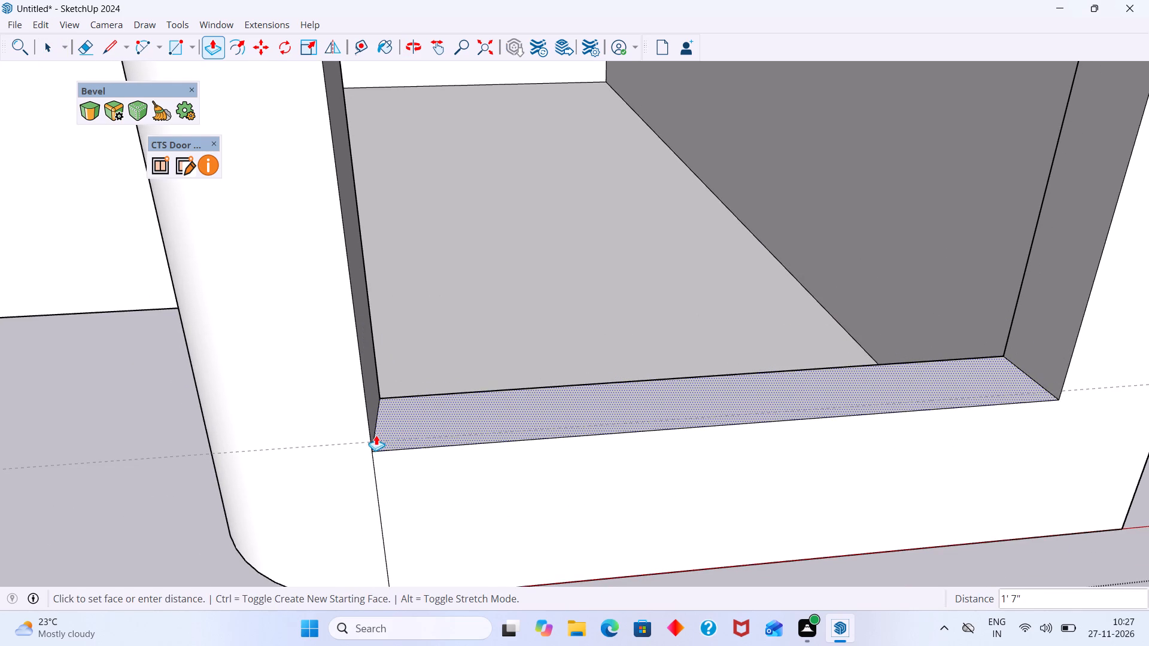
click(367, 445)
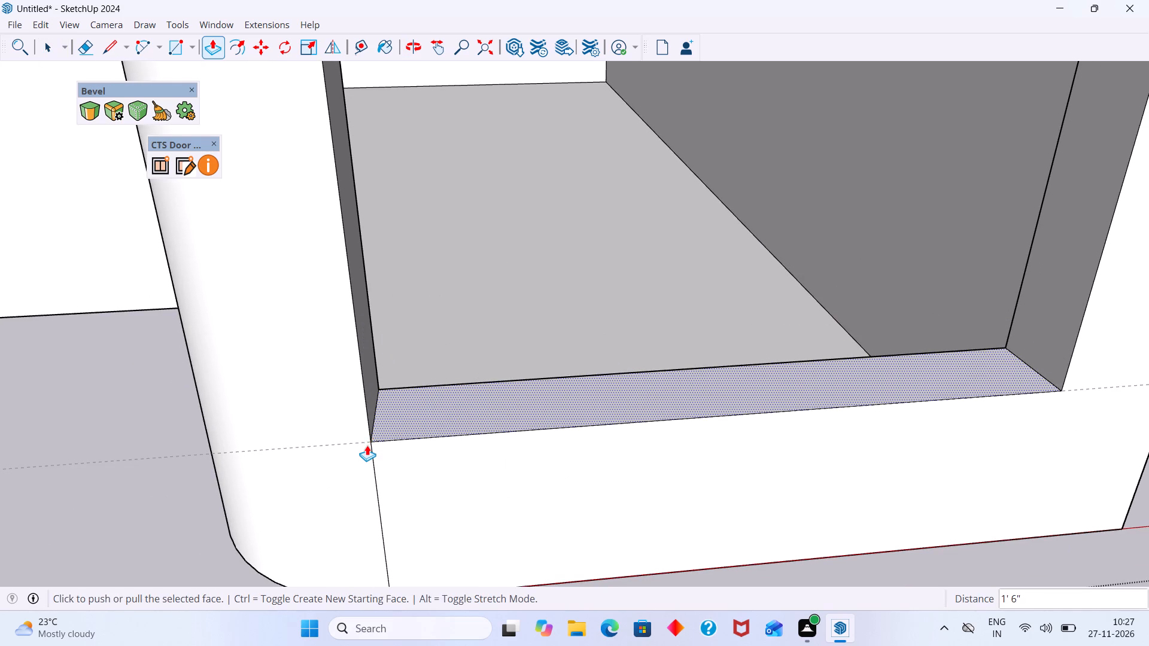
key(space)
scroll(460, 394, down, 20)
scroll(460, 394, down, 1)
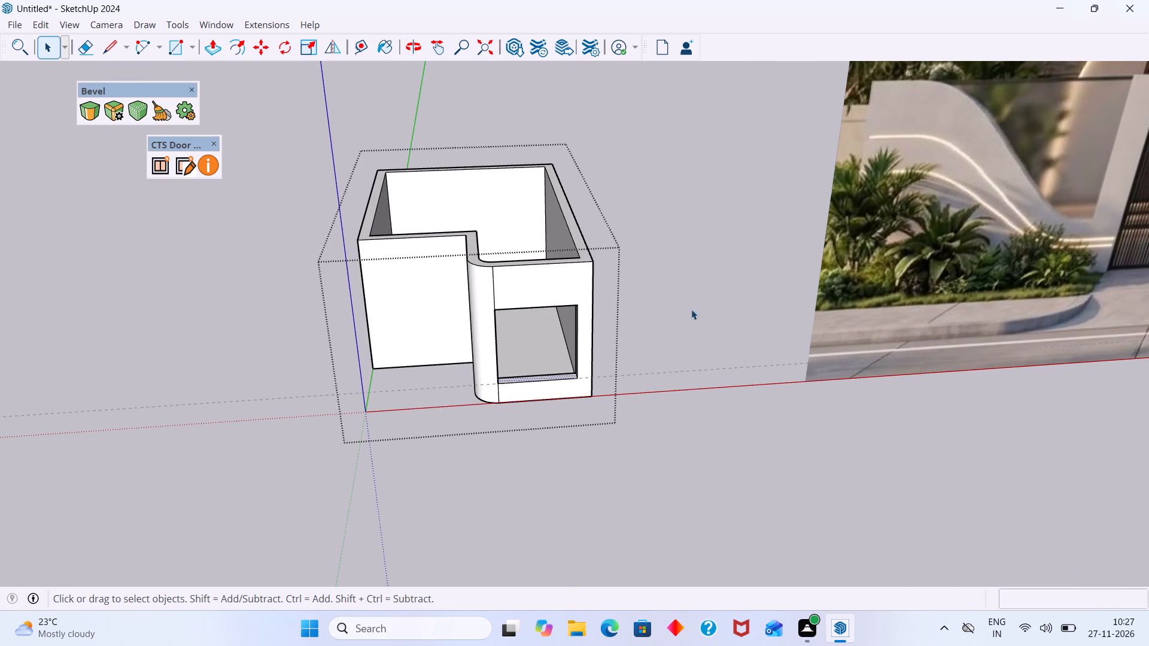
click(713, 296)
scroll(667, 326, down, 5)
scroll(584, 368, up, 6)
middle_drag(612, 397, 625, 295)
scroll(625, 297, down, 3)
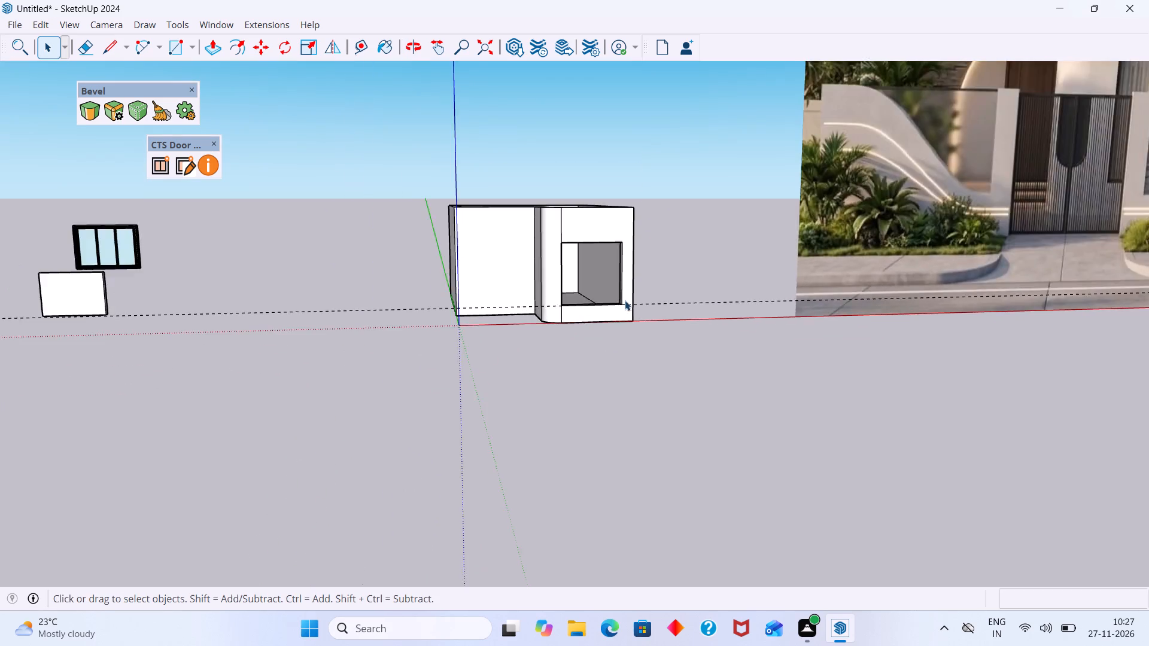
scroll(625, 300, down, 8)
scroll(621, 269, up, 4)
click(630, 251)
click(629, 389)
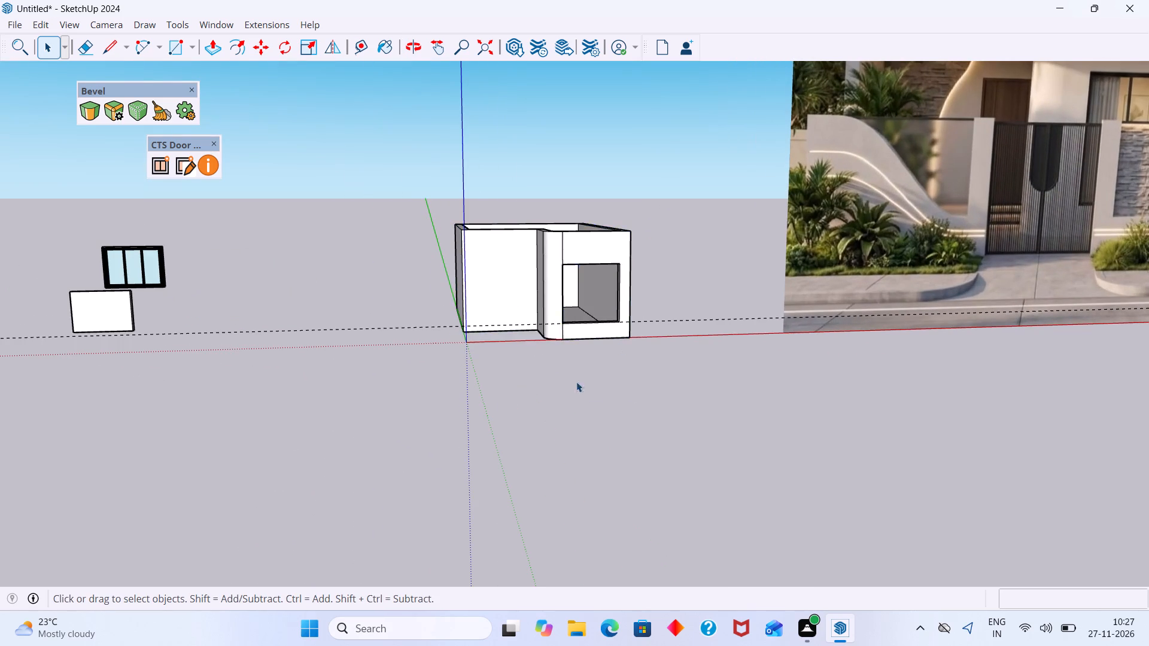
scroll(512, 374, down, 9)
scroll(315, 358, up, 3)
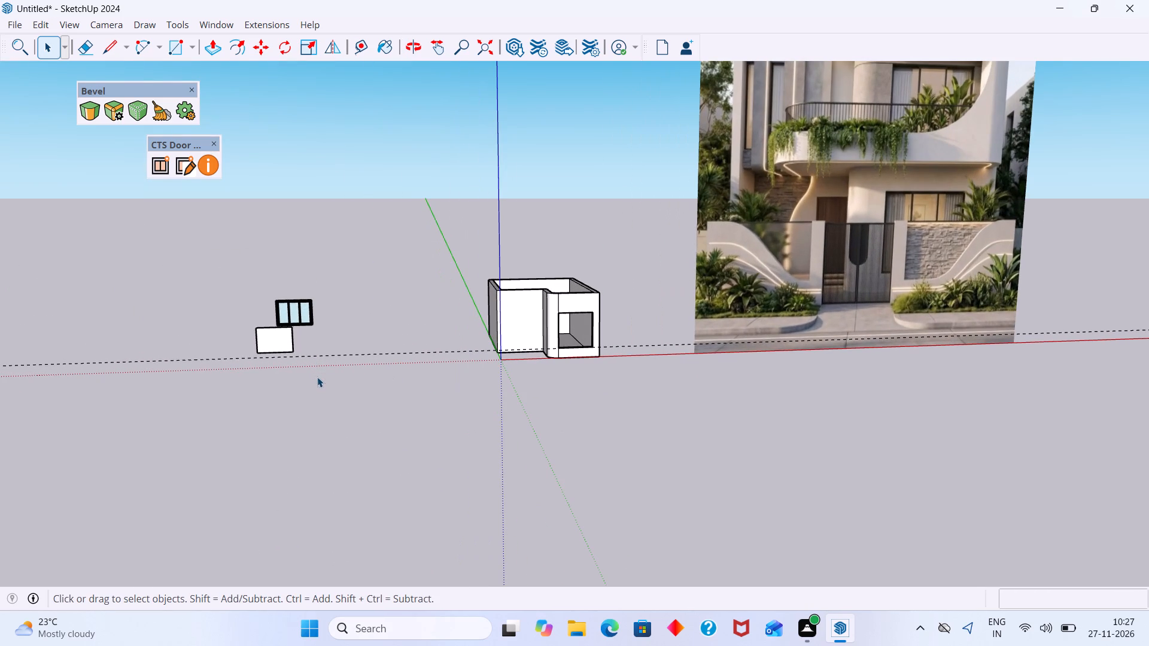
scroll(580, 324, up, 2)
Measure the width and height of the front wall's window opening.
key(t)
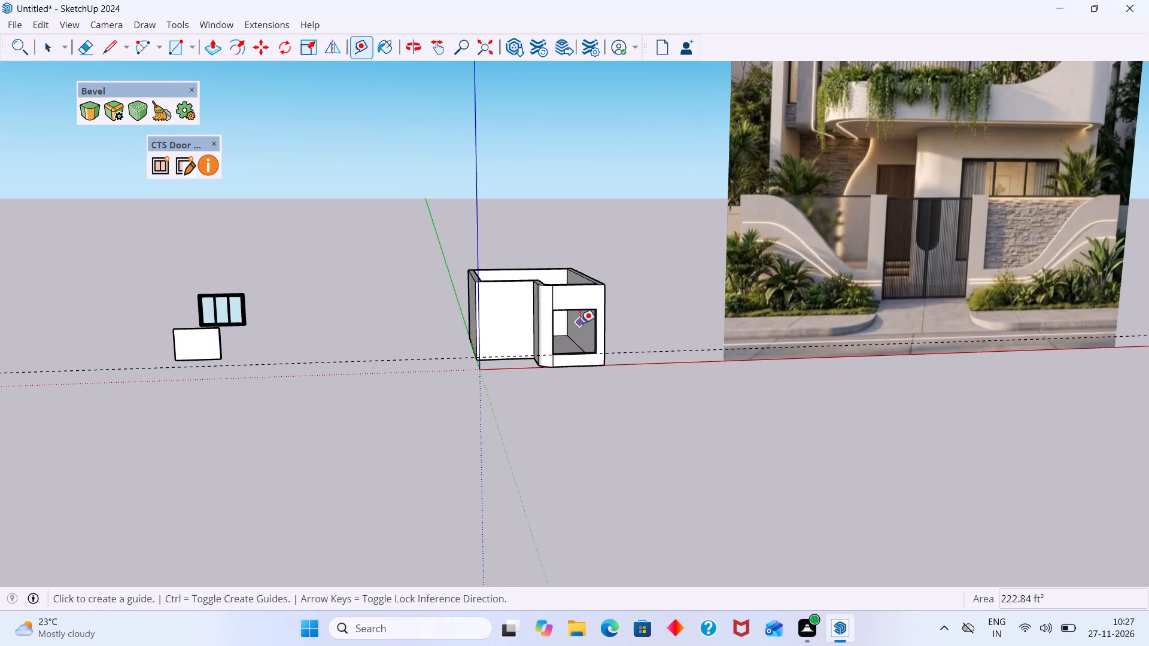
scroll(580, 322, up, 11)
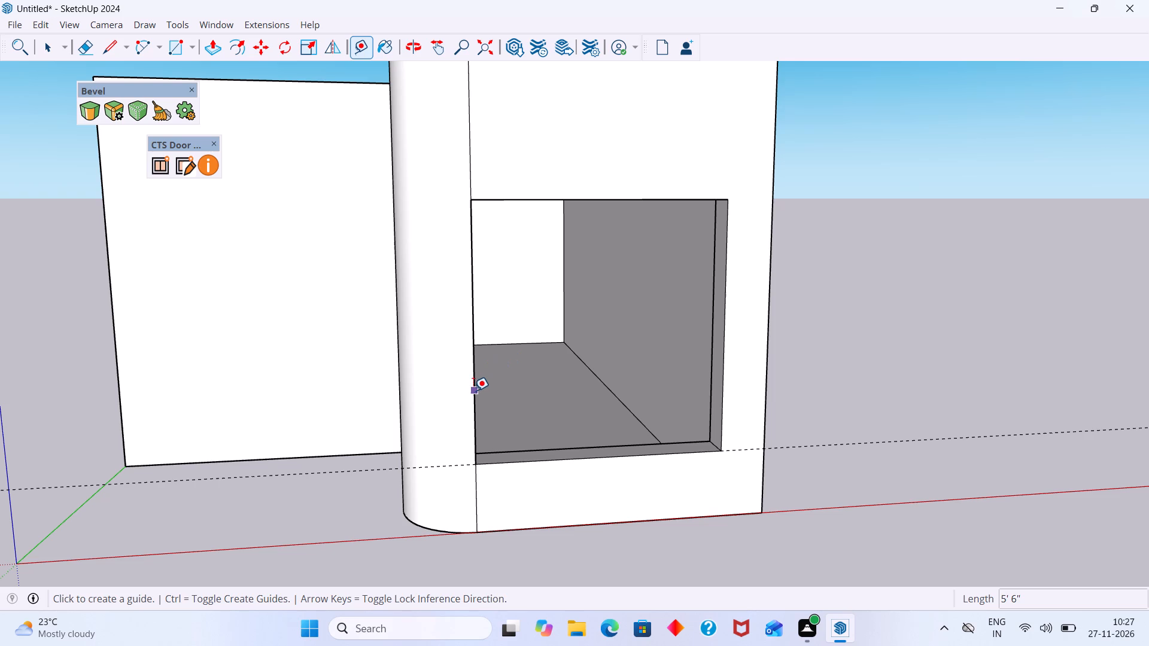
click(473, 391)
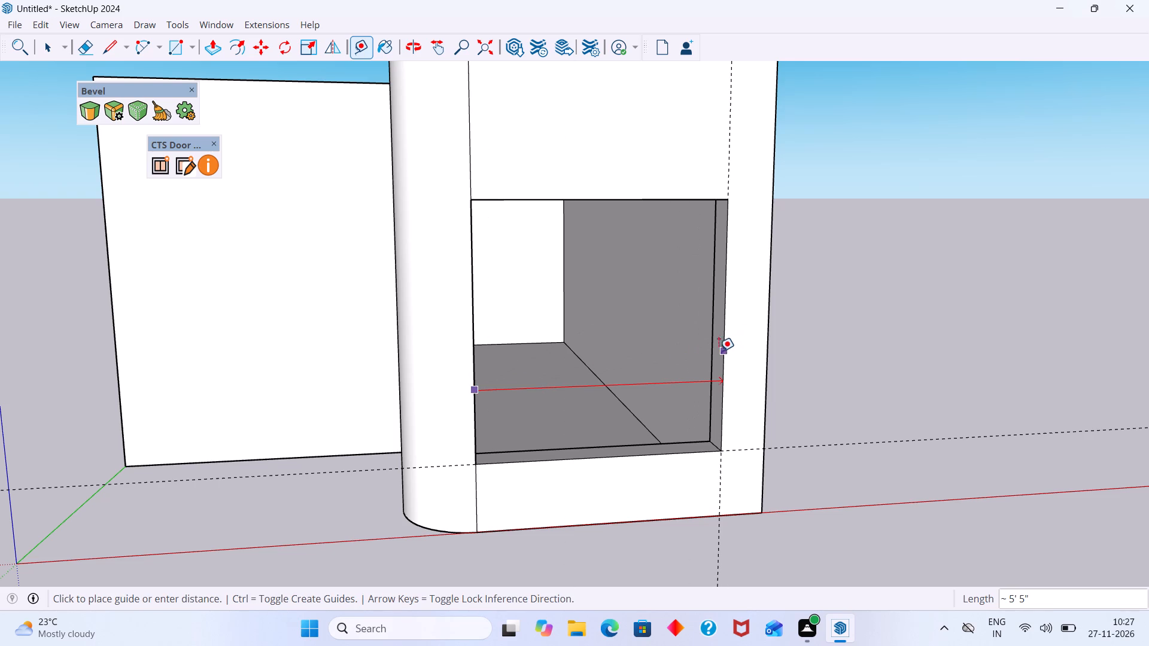
key(space)
key(t)
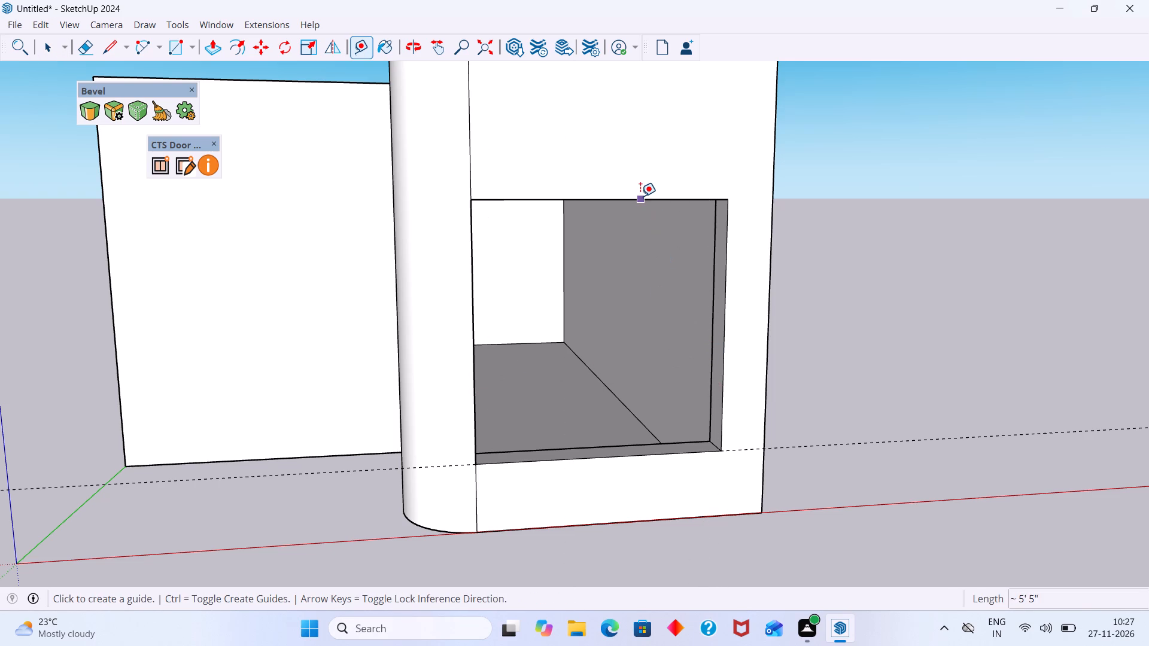
click(640, 196)
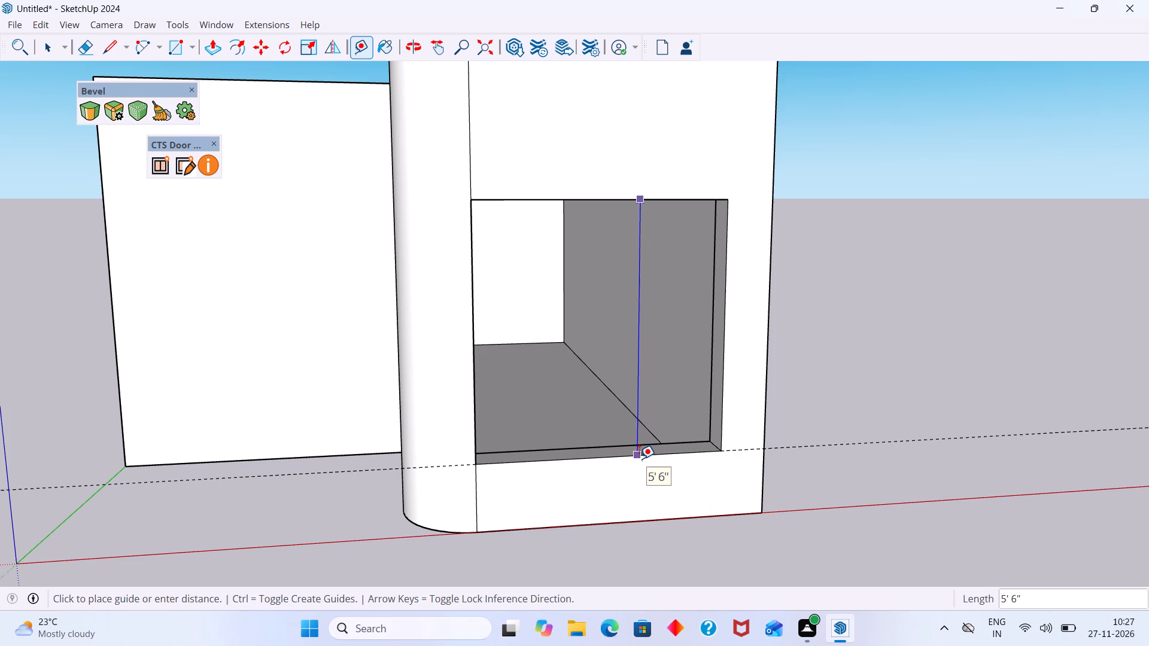
key(space)
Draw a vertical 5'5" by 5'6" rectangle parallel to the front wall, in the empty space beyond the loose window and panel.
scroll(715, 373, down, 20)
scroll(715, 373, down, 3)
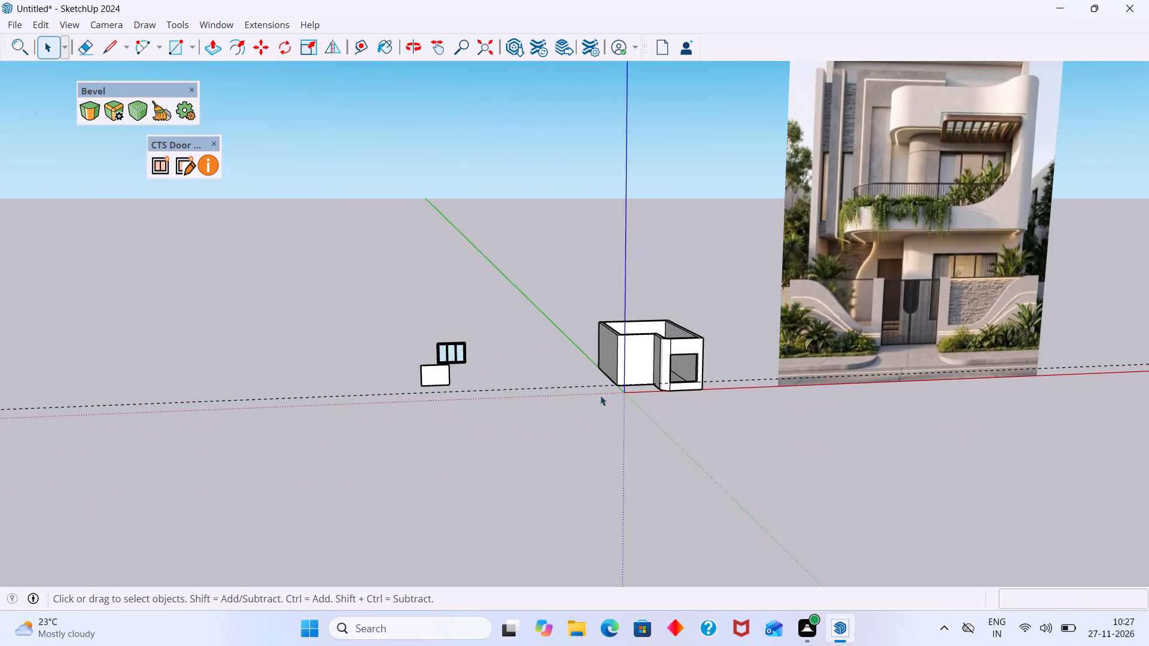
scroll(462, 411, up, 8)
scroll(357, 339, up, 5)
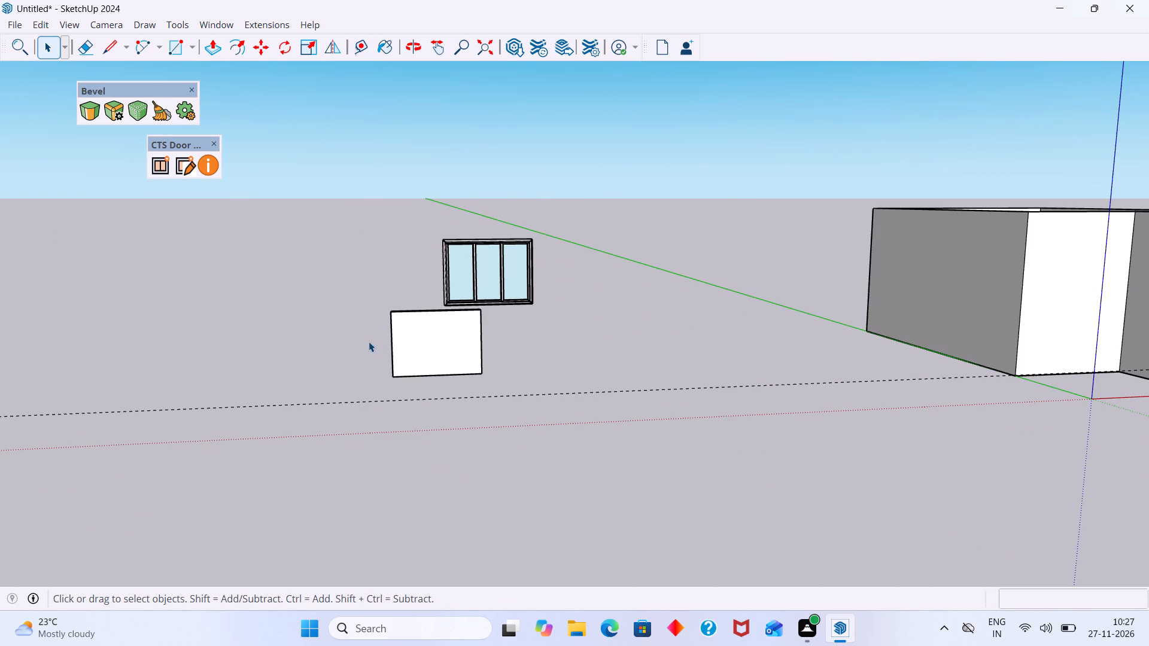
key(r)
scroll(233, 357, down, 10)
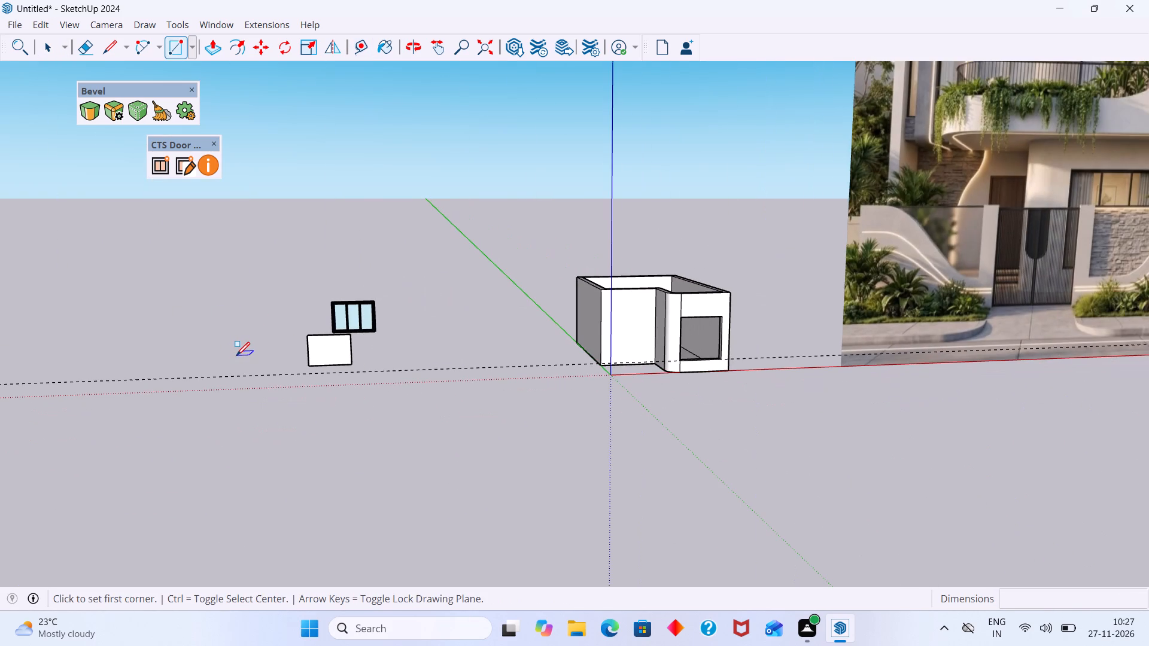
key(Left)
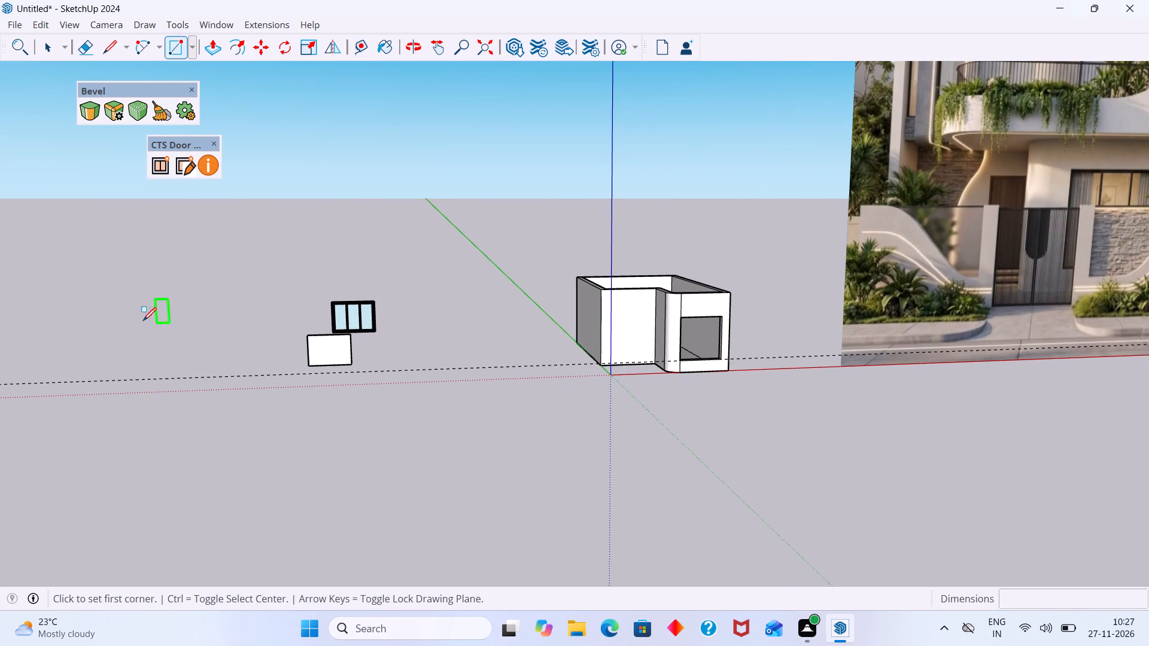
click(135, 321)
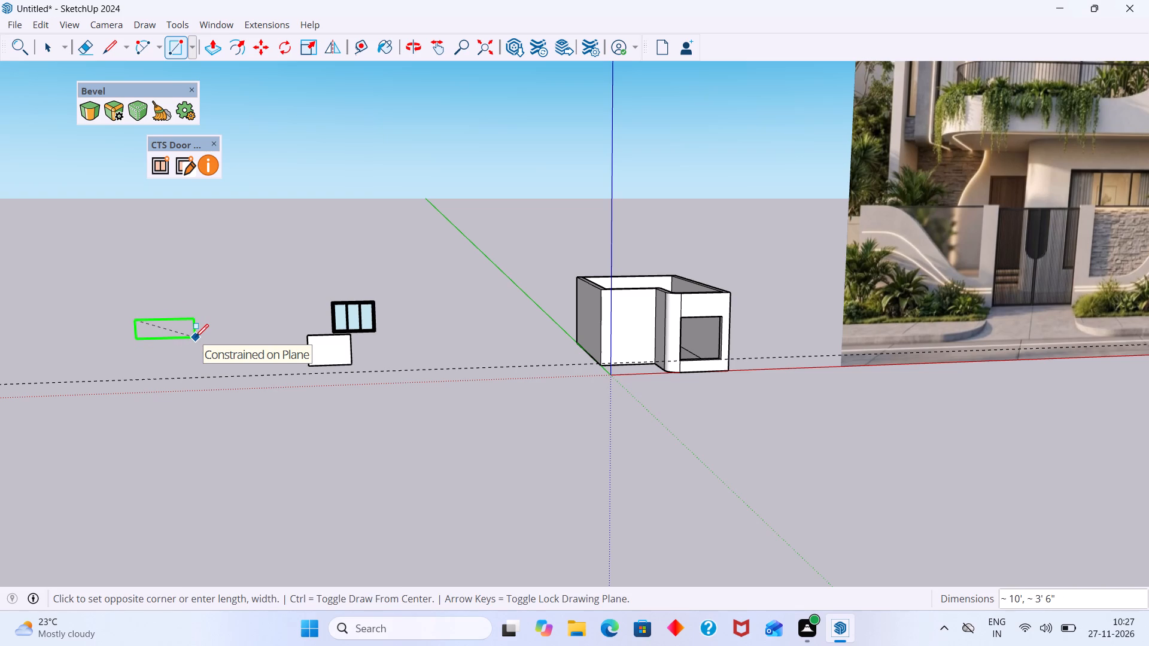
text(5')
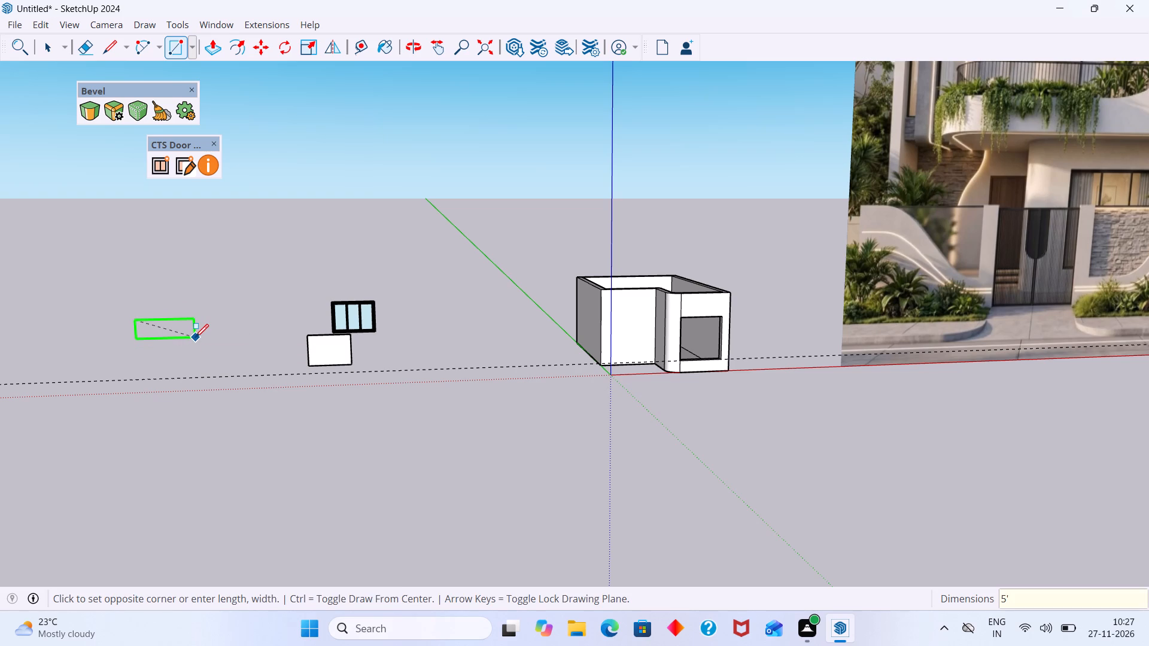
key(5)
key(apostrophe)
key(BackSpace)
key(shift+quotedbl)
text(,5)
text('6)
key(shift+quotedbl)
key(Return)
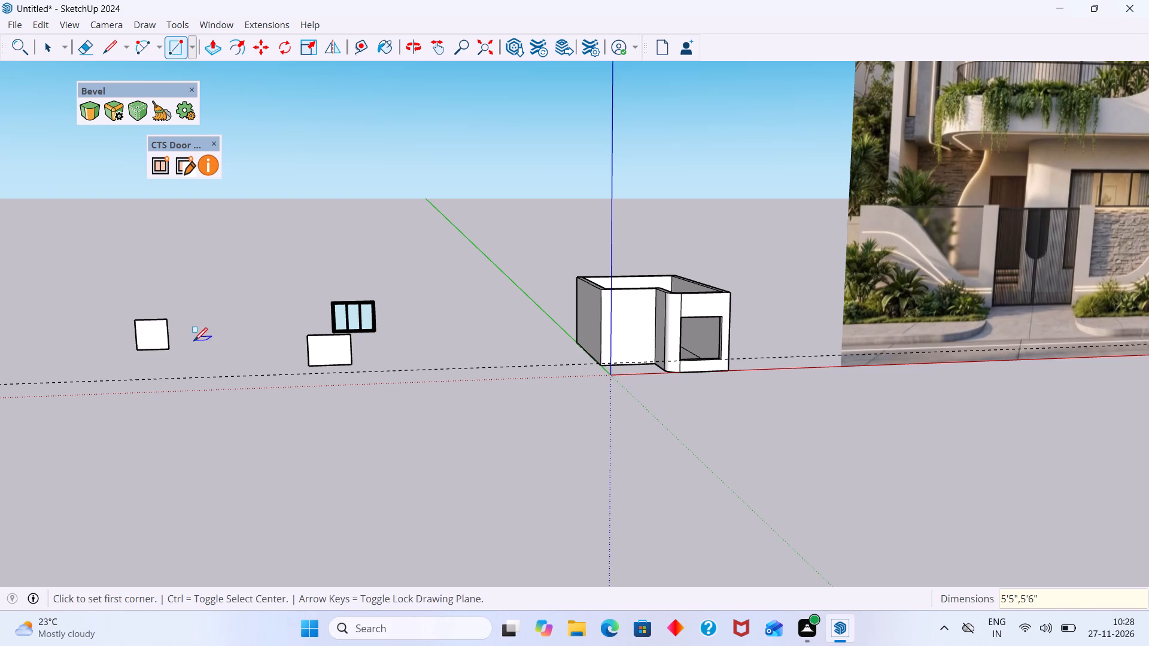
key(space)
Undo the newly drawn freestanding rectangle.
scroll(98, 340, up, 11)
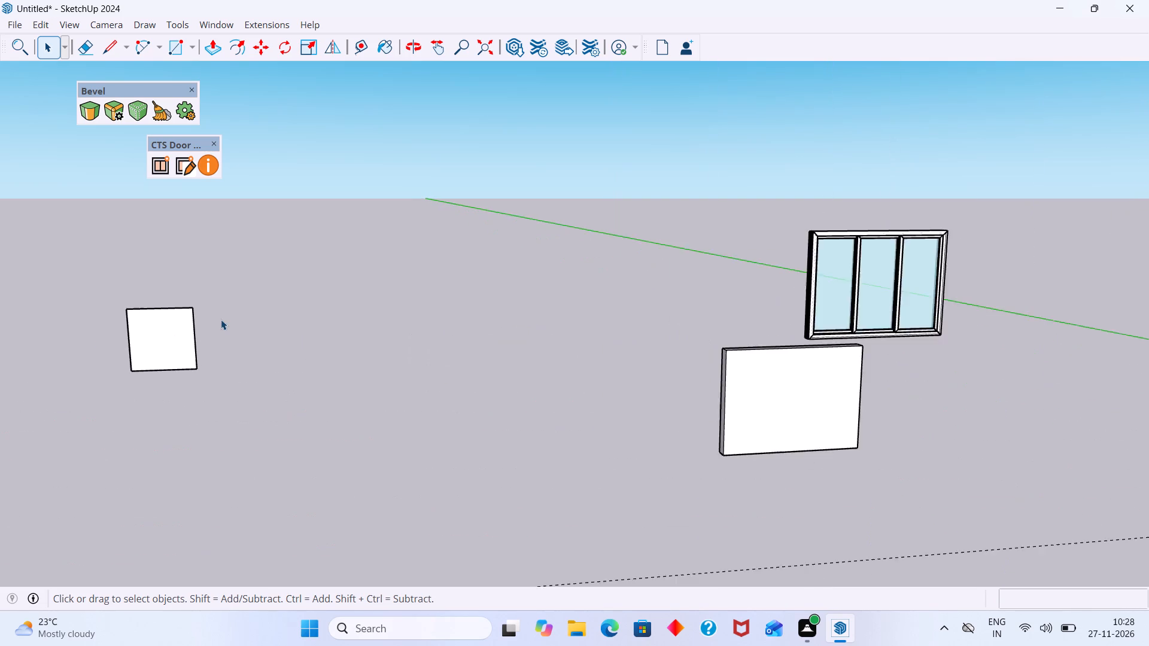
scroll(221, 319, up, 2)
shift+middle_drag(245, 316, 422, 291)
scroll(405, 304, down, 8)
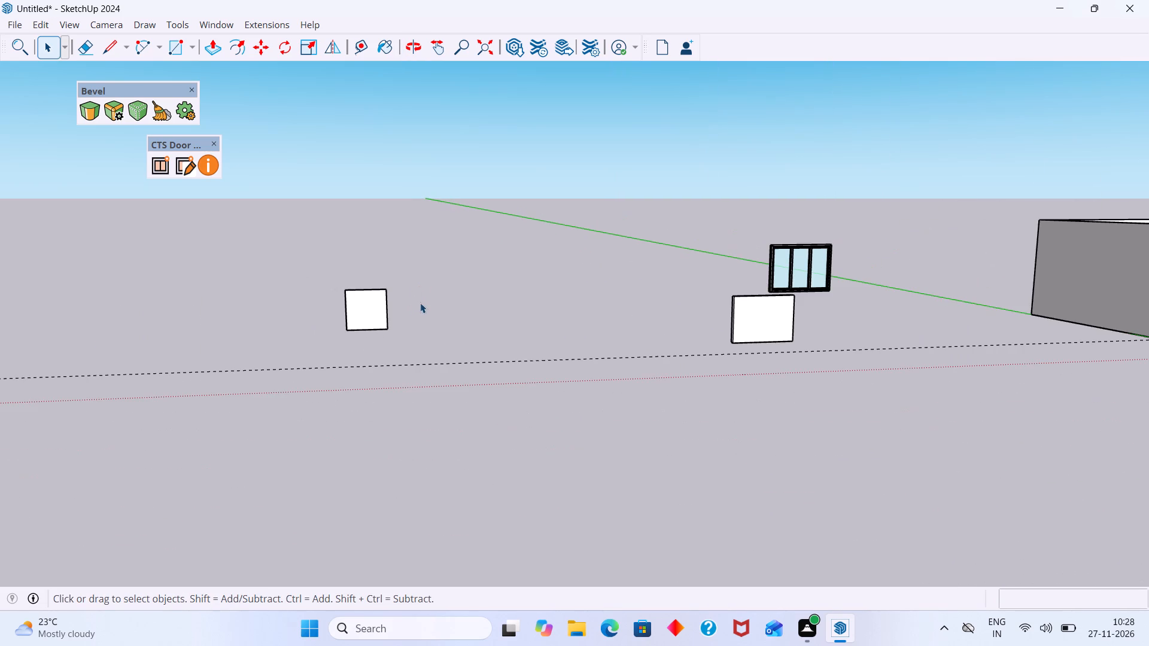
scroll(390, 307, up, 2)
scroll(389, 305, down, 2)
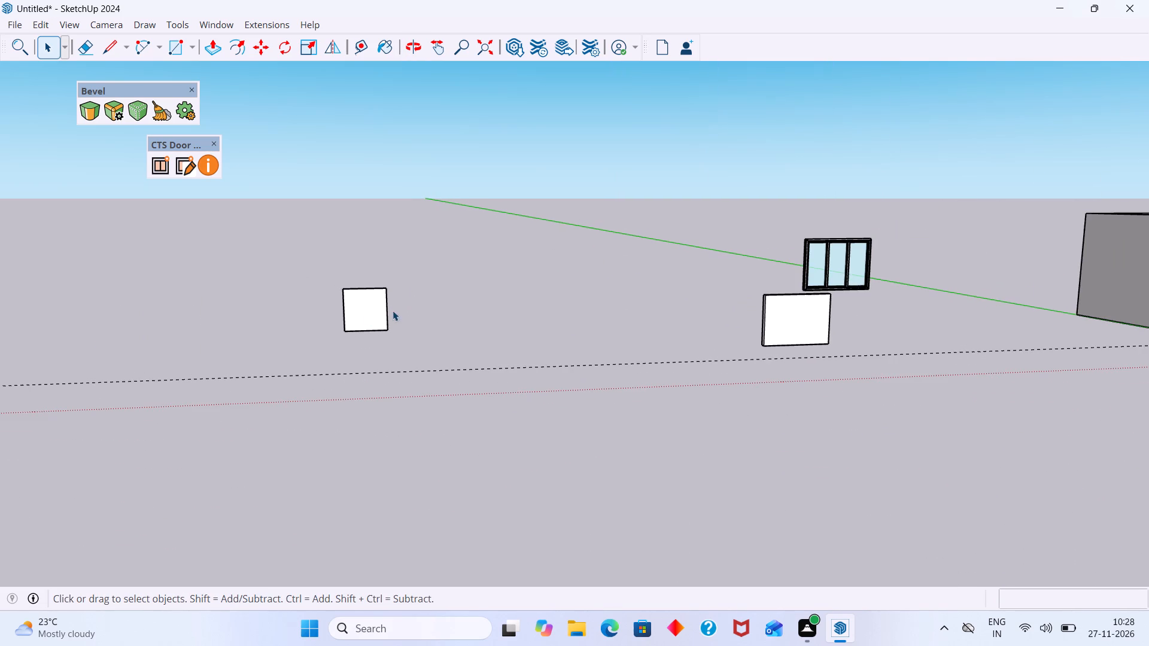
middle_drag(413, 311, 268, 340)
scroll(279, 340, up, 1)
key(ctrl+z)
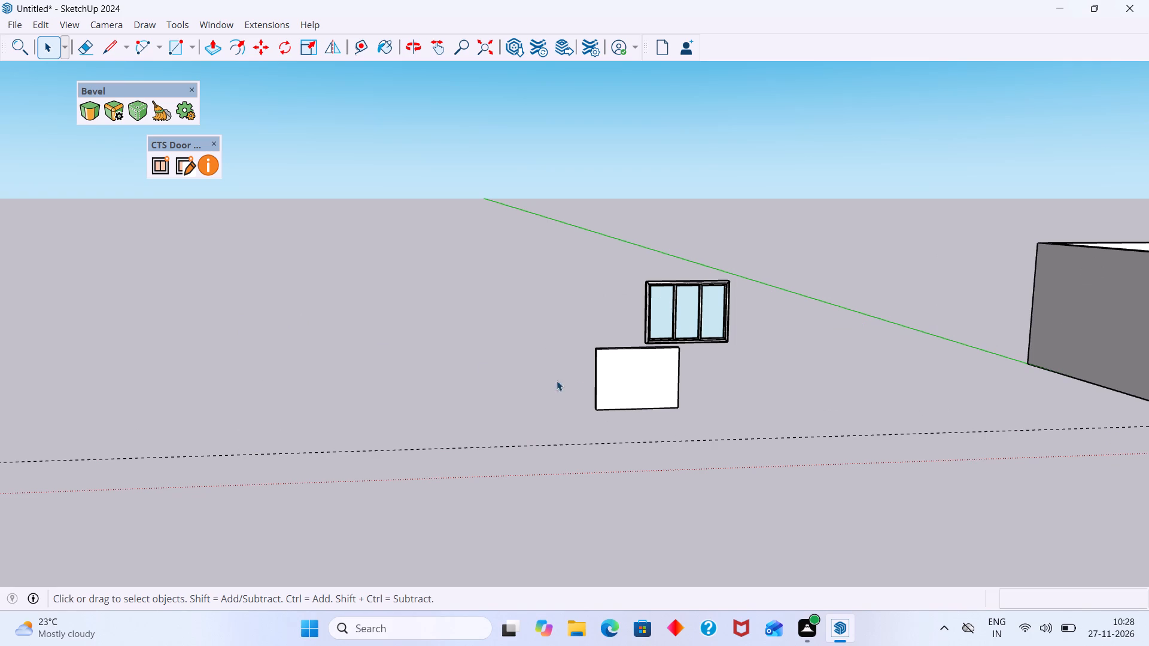
Delete the loose white panel beside the freestanding three-pane window.
scroll(637, 383, up, 8)
click(603, 374)
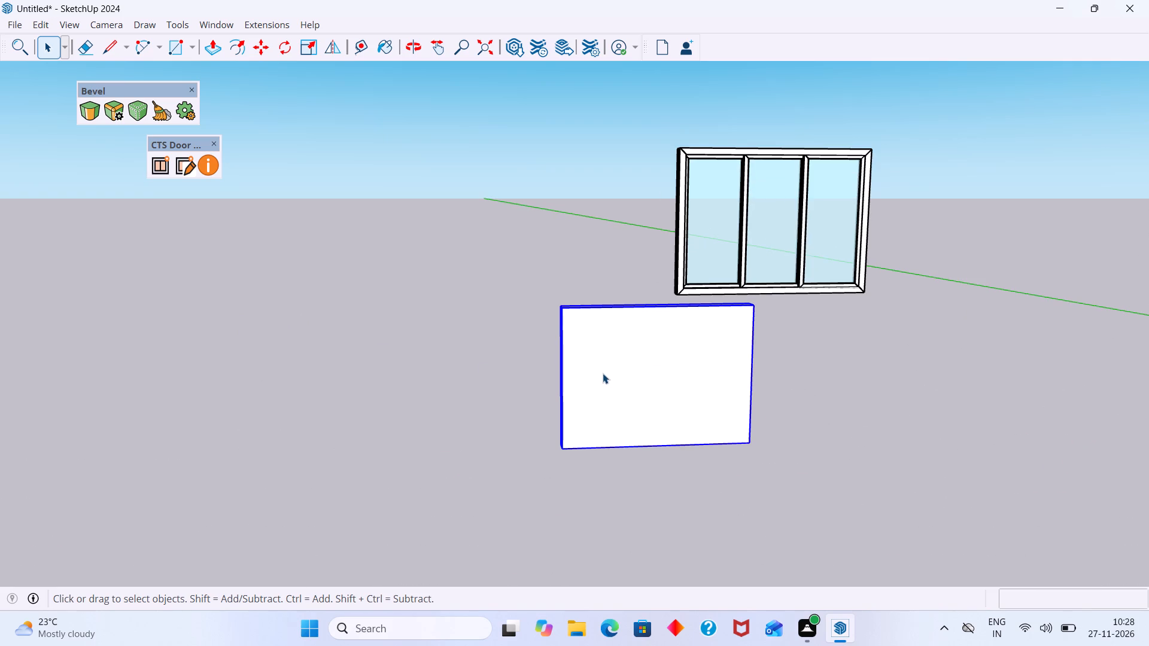
key(Delete)
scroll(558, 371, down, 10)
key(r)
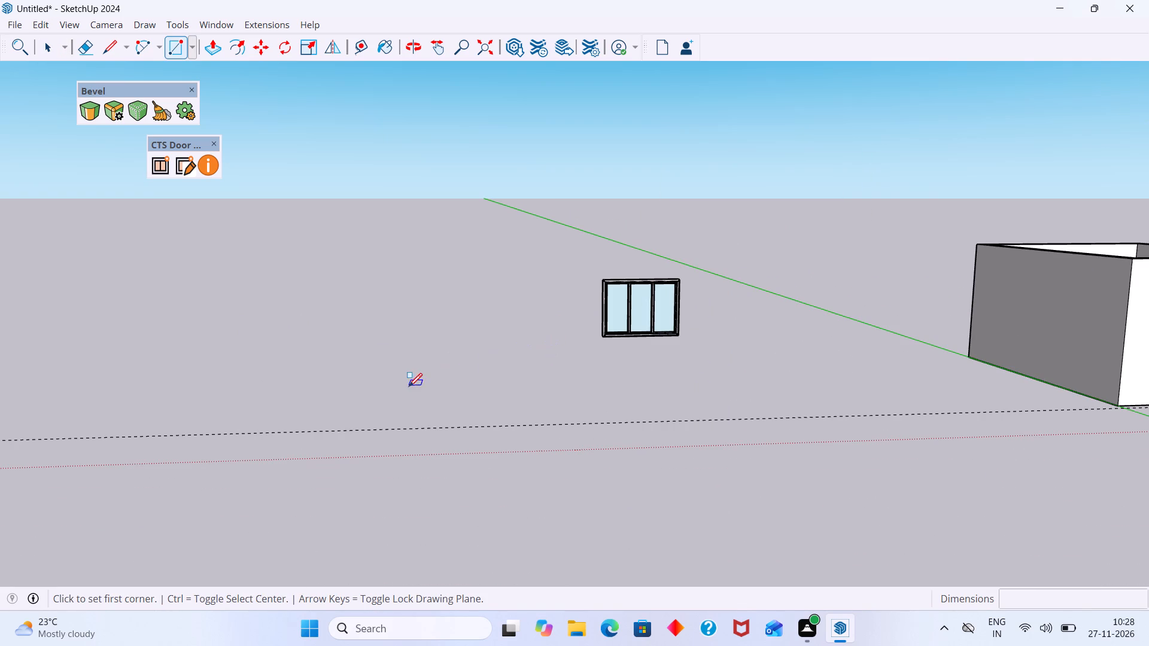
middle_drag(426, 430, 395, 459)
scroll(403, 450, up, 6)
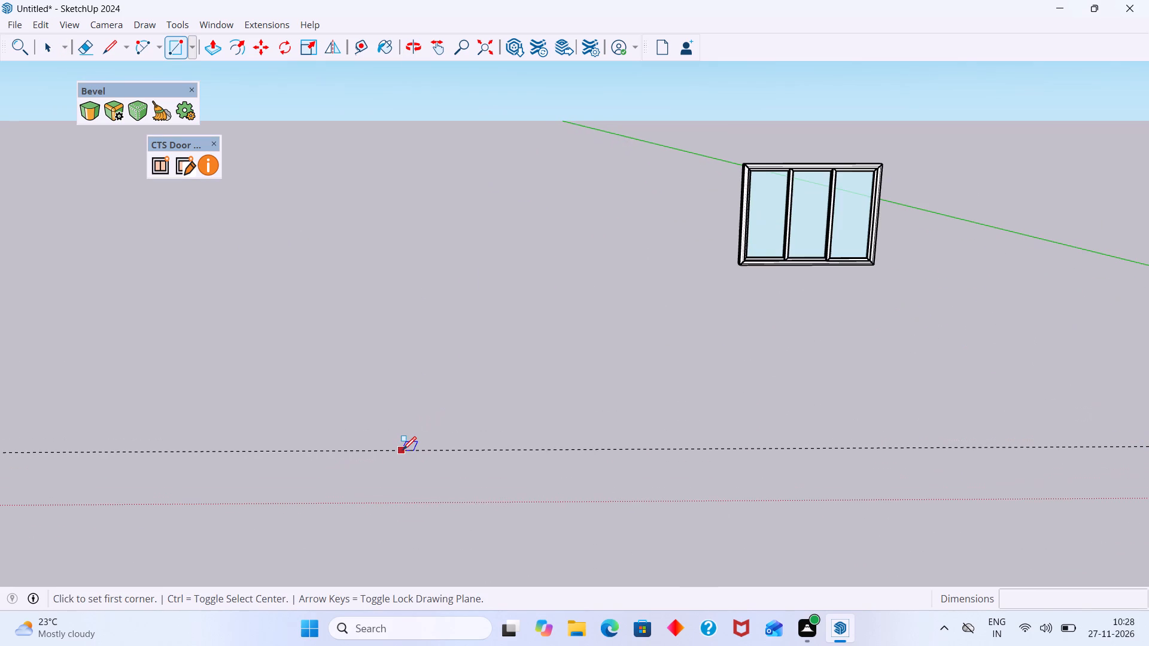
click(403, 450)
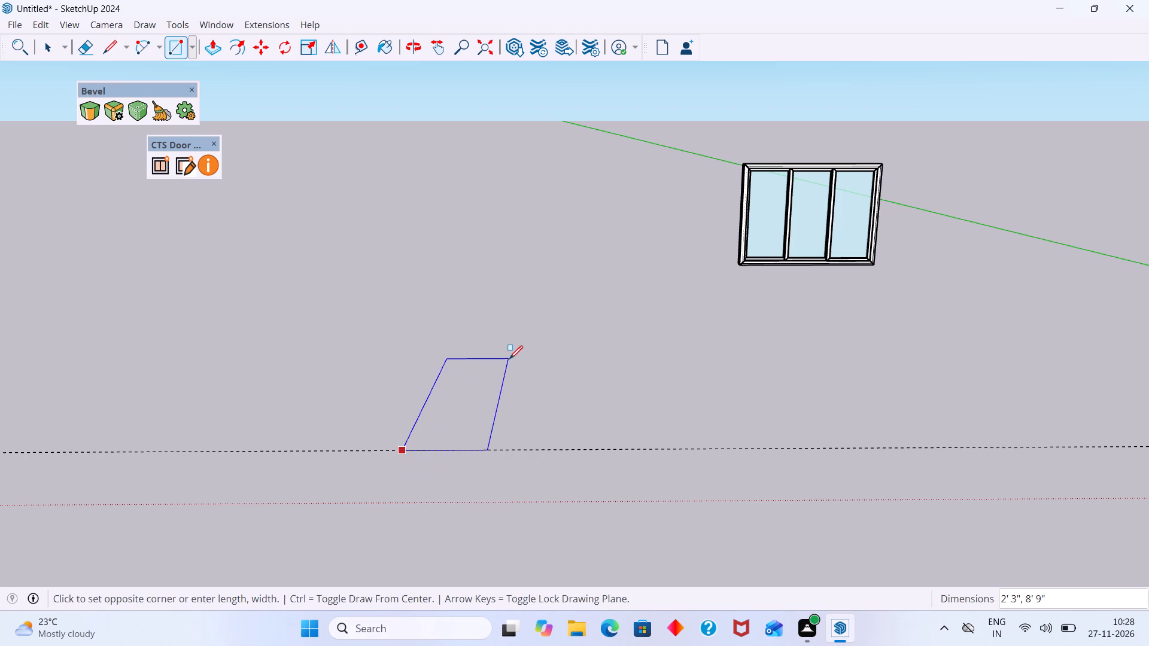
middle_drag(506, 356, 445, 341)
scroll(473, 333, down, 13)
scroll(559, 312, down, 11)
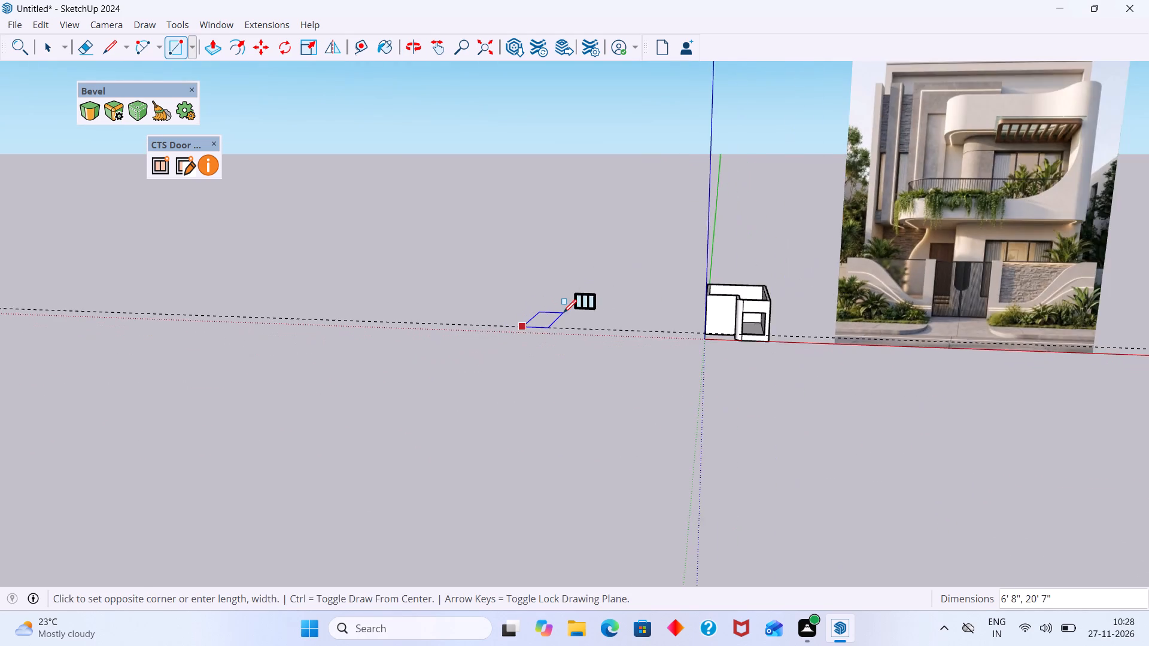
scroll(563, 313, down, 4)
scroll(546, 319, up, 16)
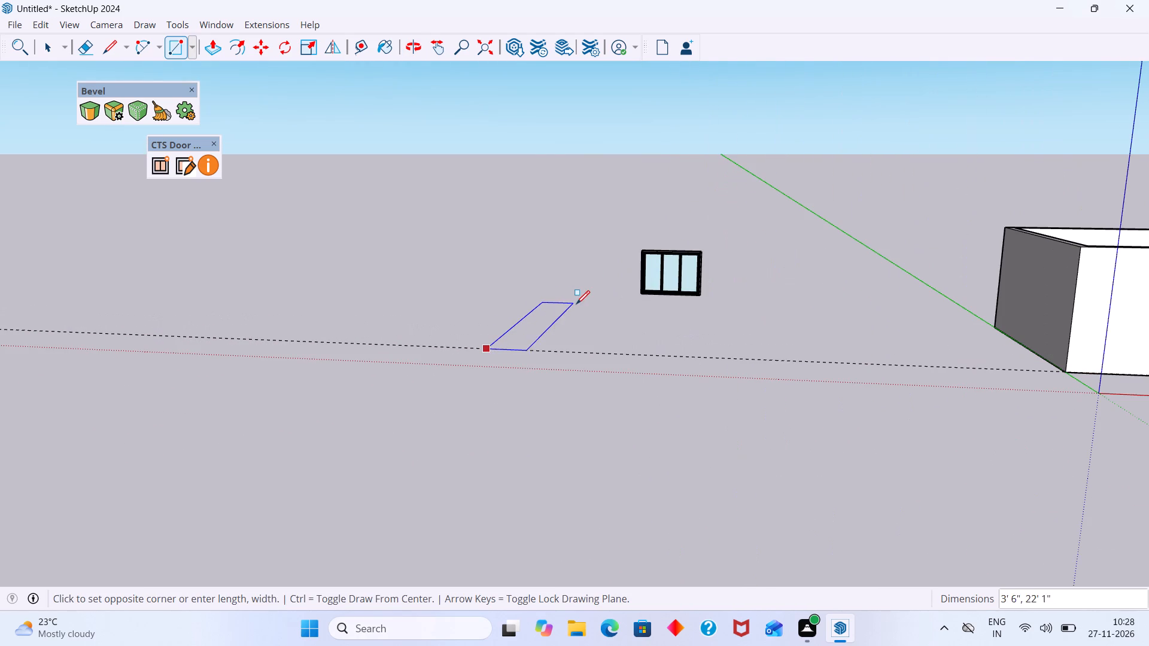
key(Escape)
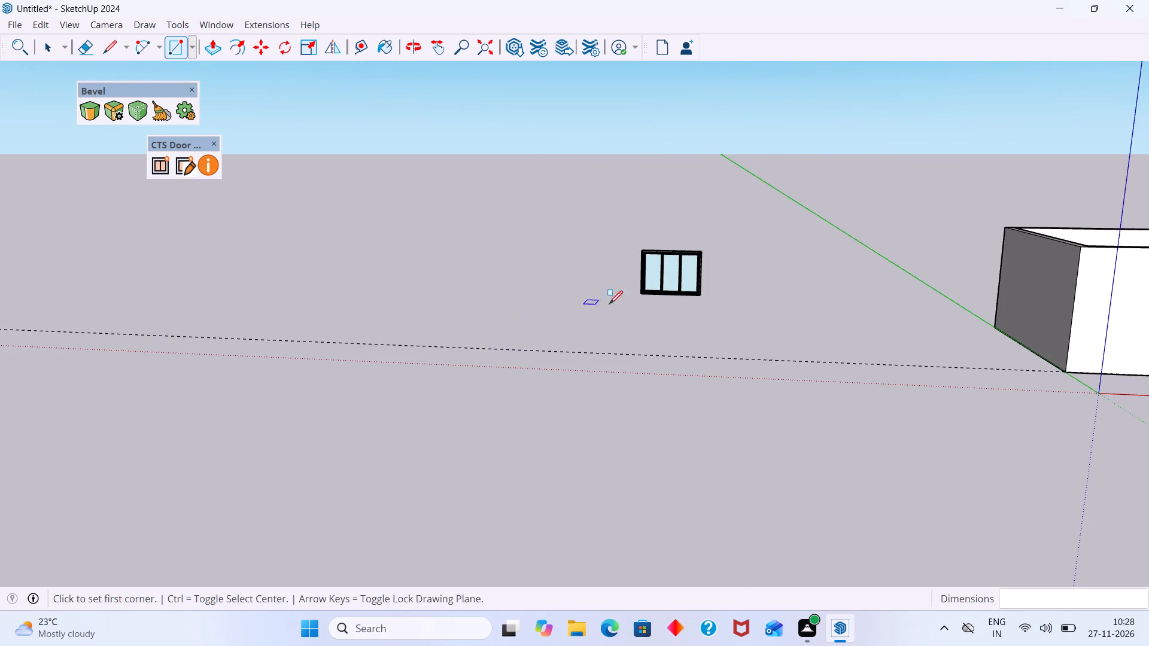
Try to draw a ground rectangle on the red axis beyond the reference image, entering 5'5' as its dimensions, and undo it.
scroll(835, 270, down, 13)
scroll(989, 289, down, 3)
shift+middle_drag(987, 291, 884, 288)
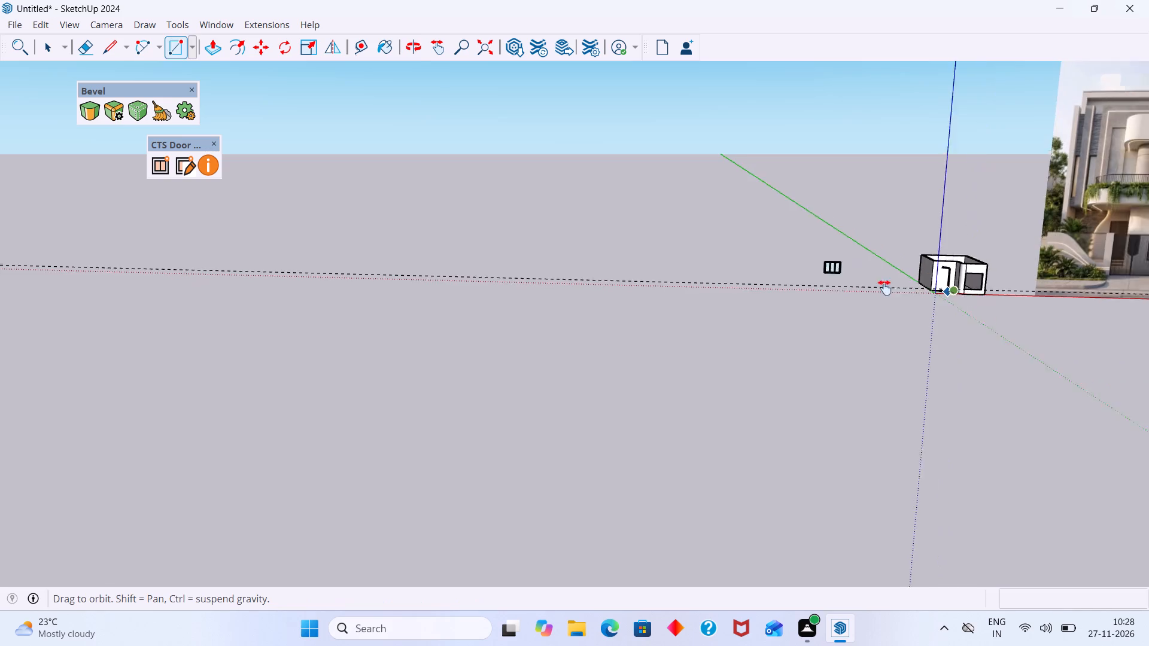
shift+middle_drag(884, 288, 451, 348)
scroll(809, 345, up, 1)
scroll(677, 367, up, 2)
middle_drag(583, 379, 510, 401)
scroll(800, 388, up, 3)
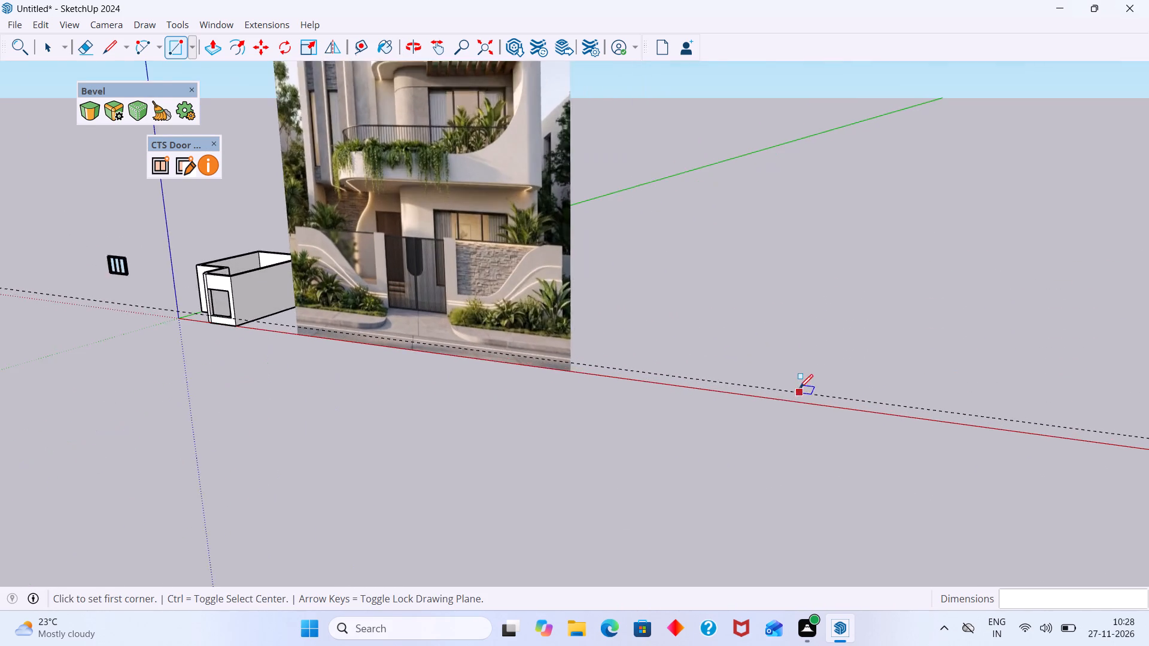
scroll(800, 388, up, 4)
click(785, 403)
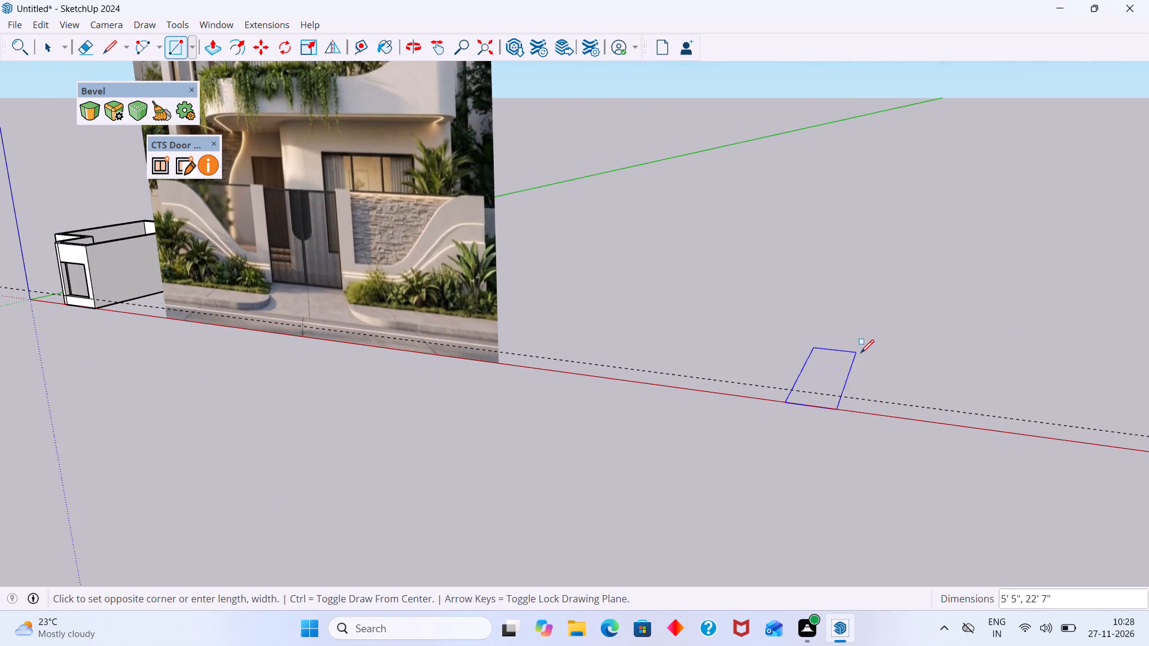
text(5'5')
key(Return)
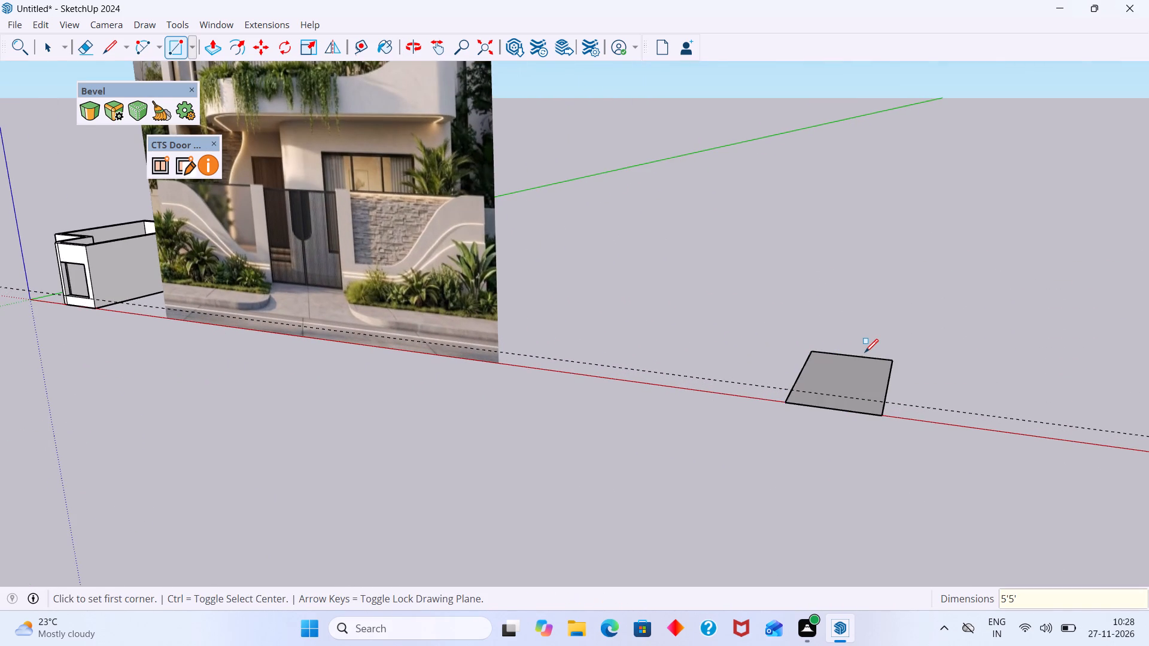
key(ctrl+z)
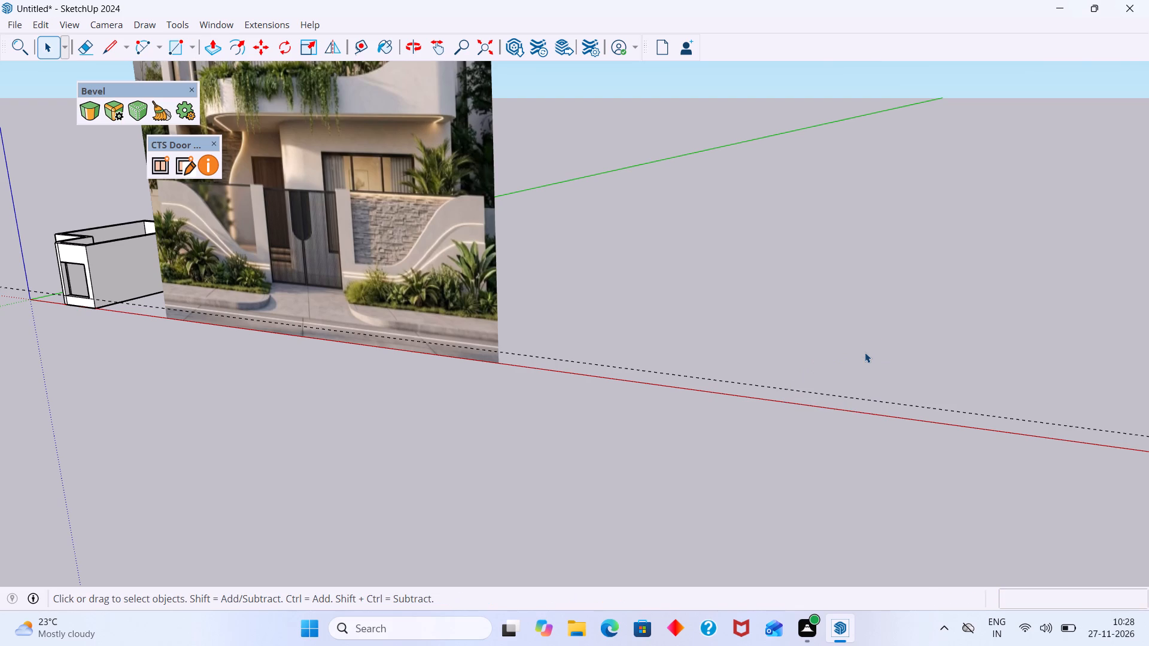
Draw a 5'5" by 5'6" rectangle on the ground, starting on the red axis beyond the reference image.
key(r)
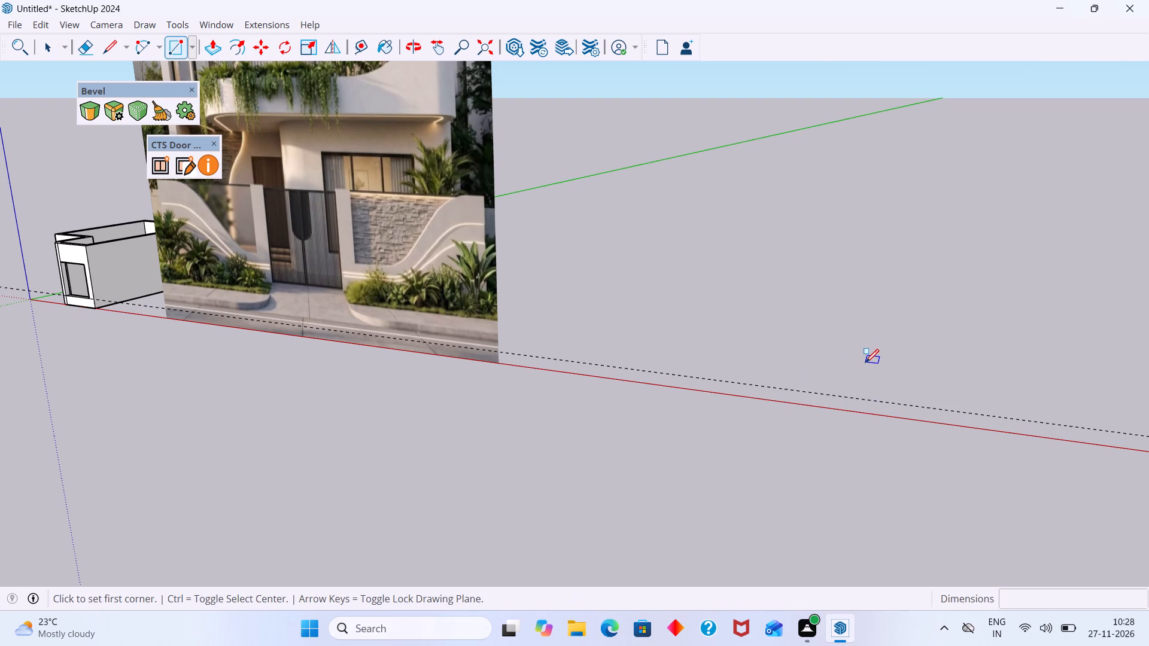
click(829, 408)
key(5)
text('5)
key(shift+quotedbl)
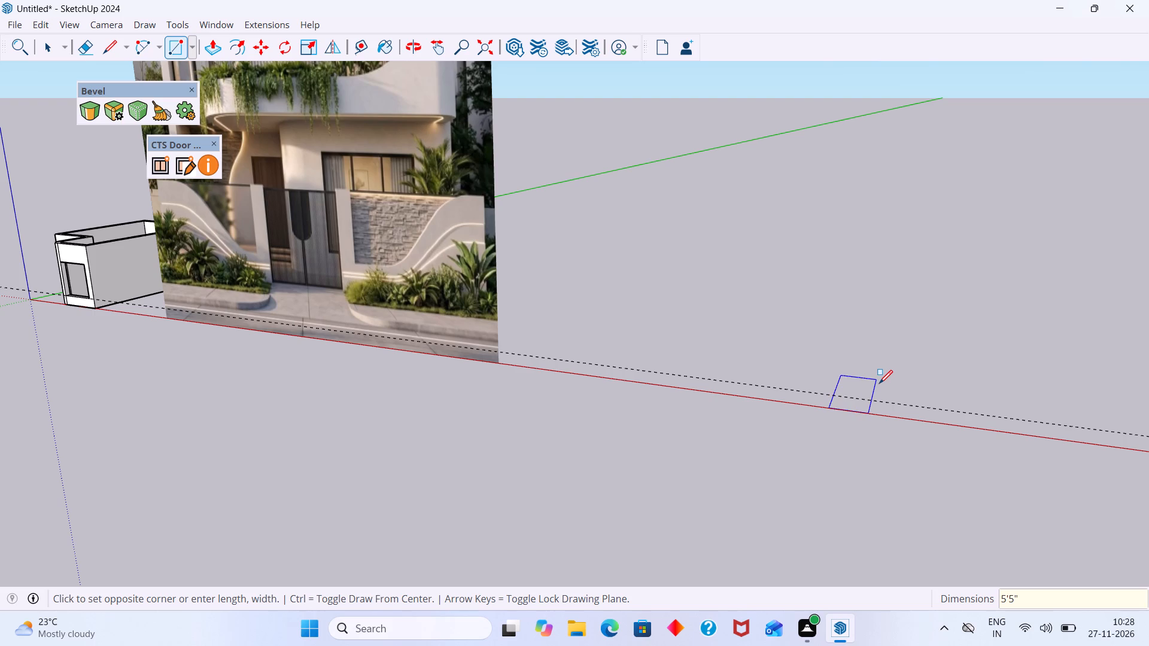
text(,5)
text('6")
key(Return)
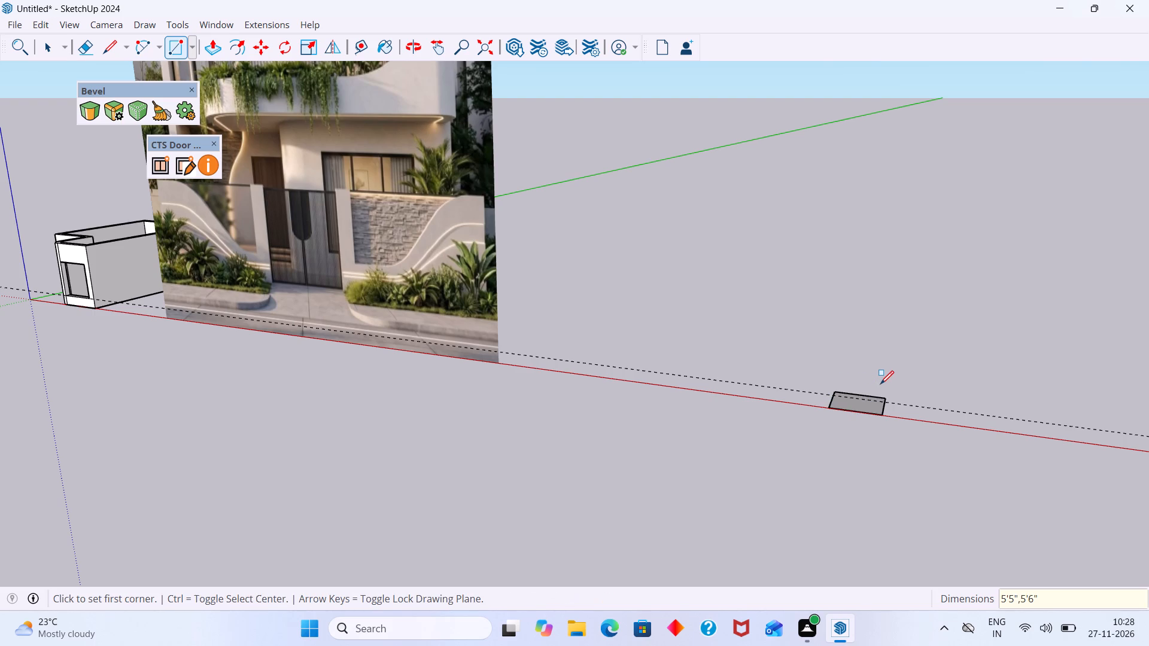
key(space)
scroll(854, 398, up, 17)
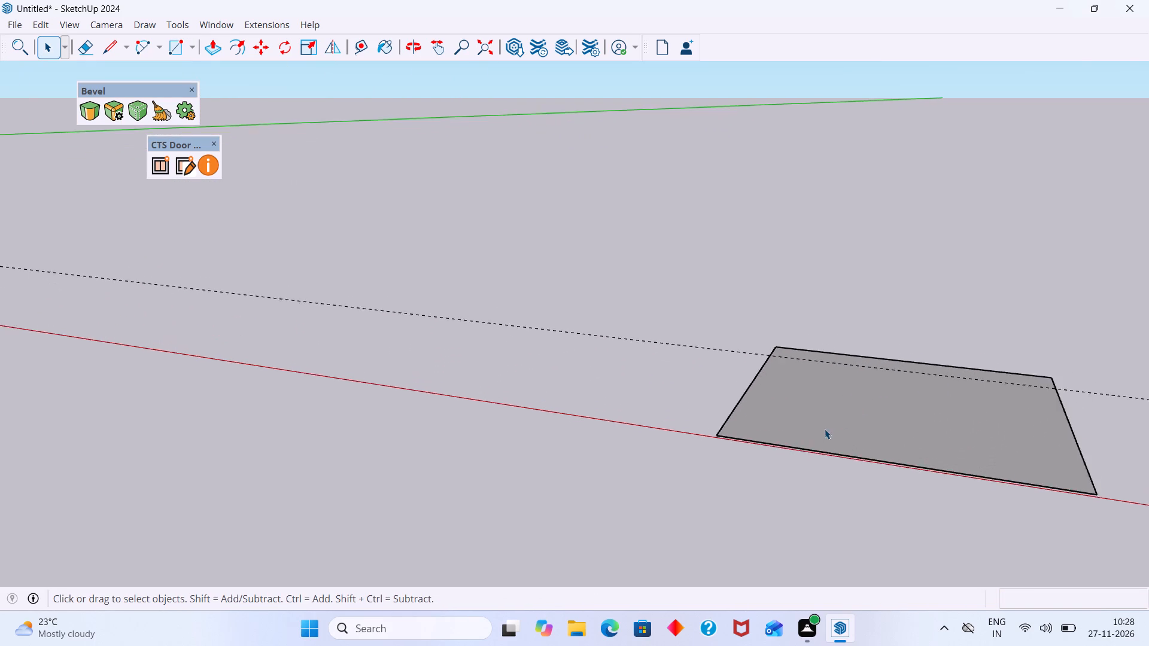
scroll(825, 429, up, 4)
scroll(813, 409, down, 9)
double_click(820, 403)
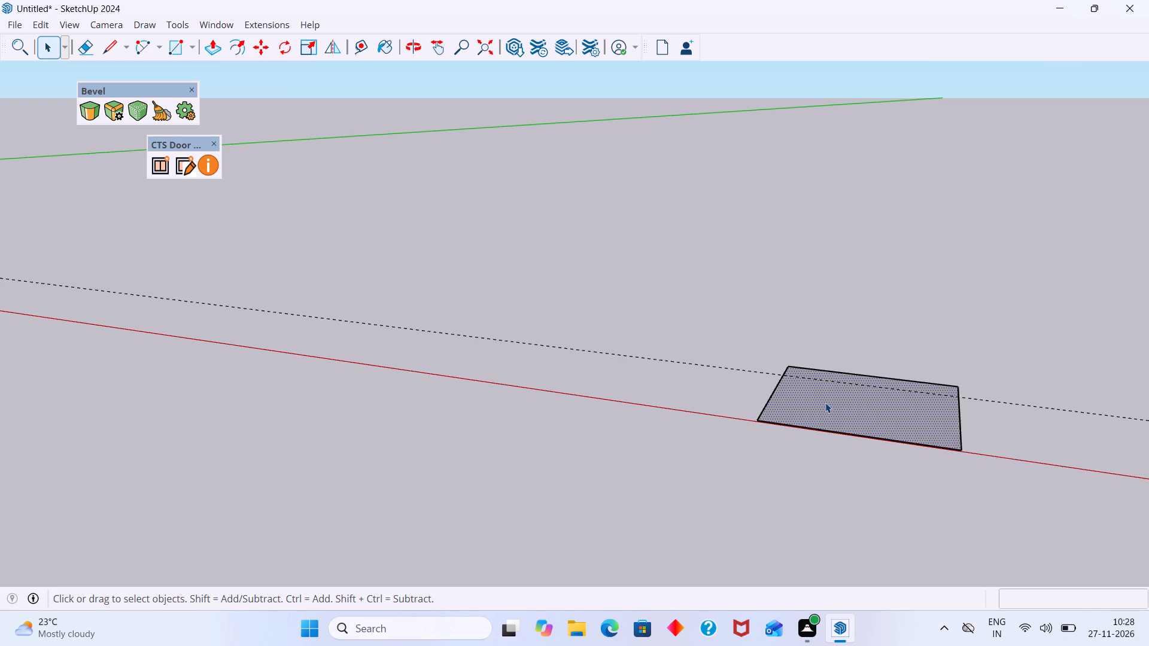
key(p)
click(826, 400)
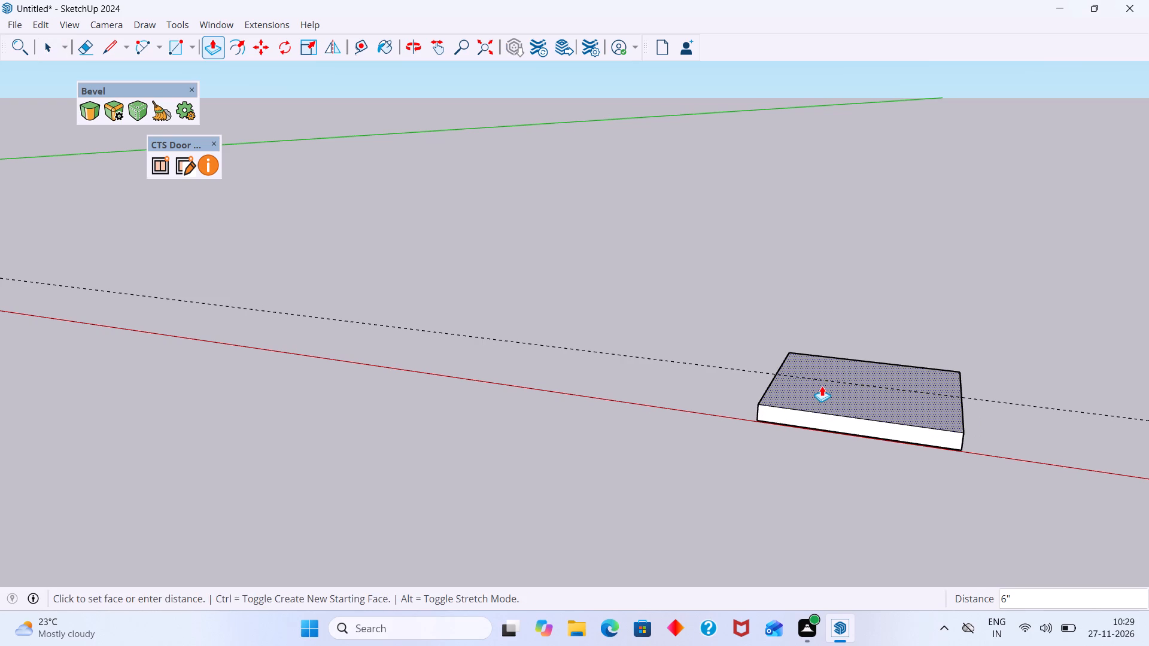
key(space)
Rotate the whole rectangle 90 degrees about its edge on the red axis so that it stands upright.
triple_click(832, 409)
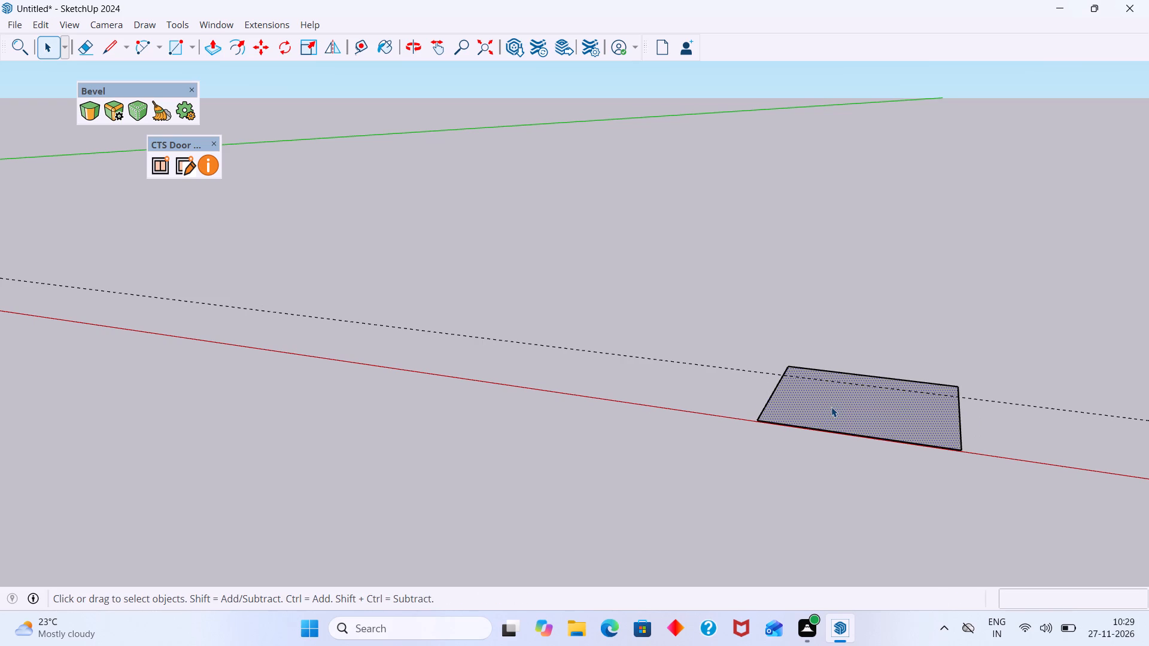
key(q)
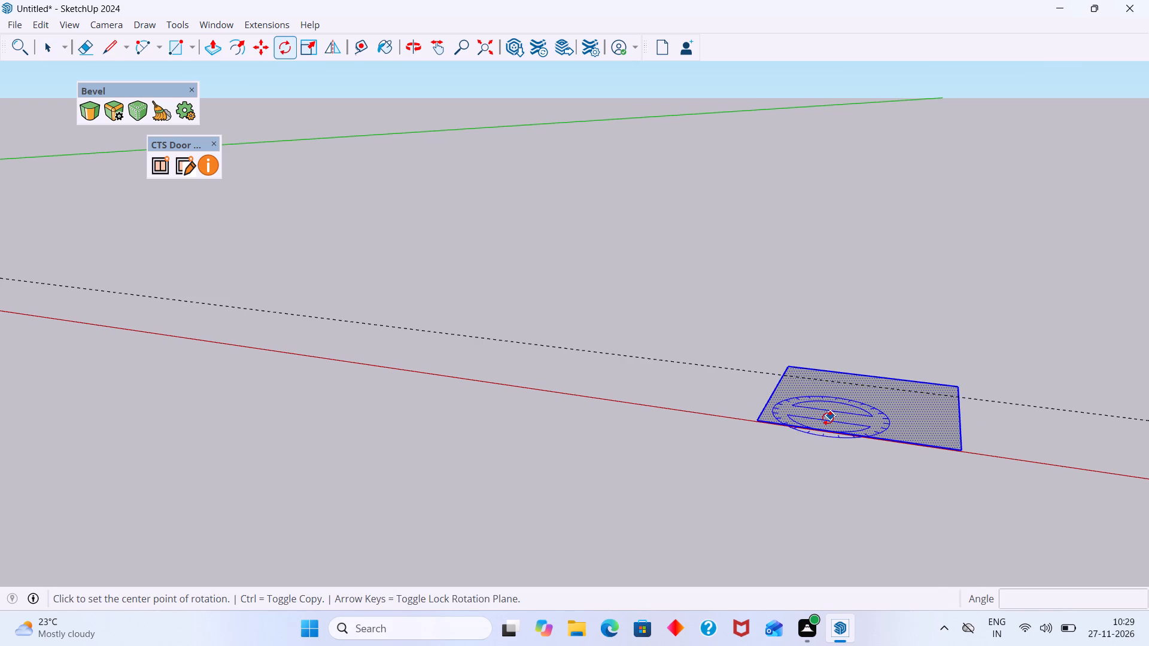
key(Right)
click(755, 418)
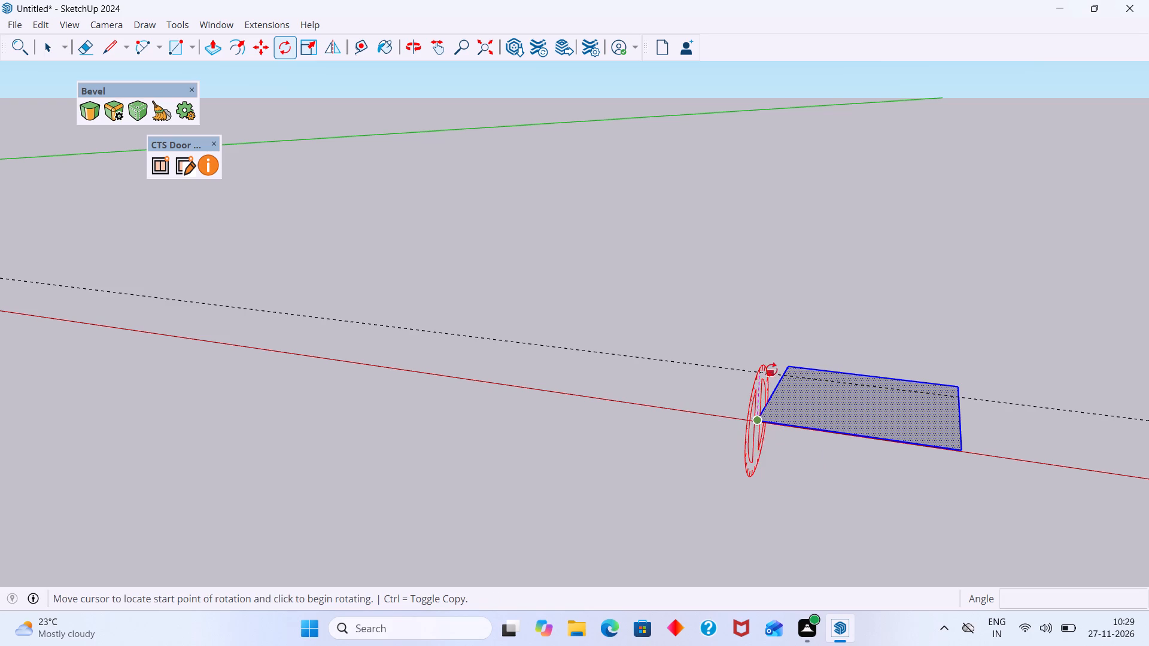
click(786, 364)
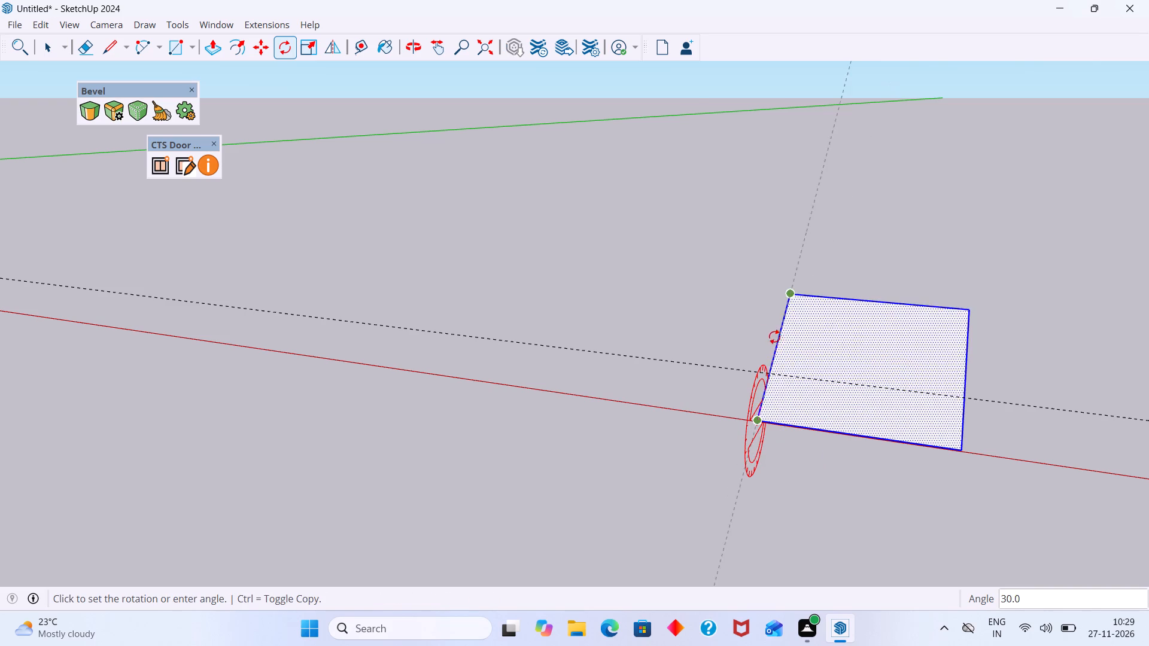
key(9)
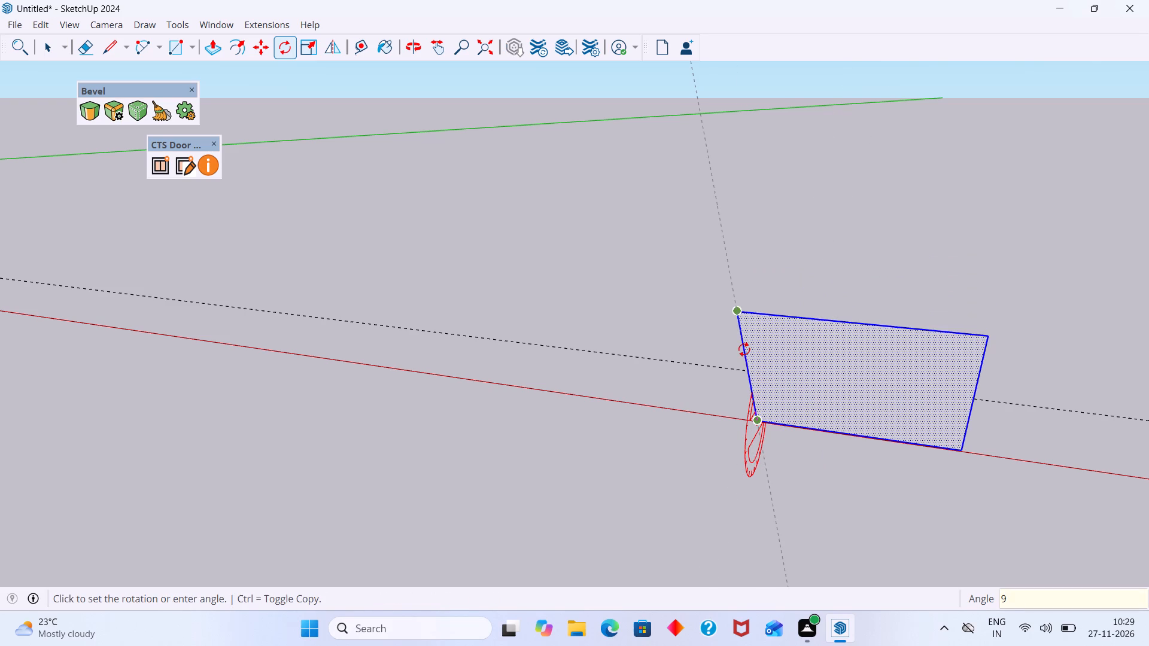
key(0)
key(Return)
key(space)
Extrude the upright rectangle 6" with Push/Pull to form a solid wall panel.
scroll(811, 356, down, 2)
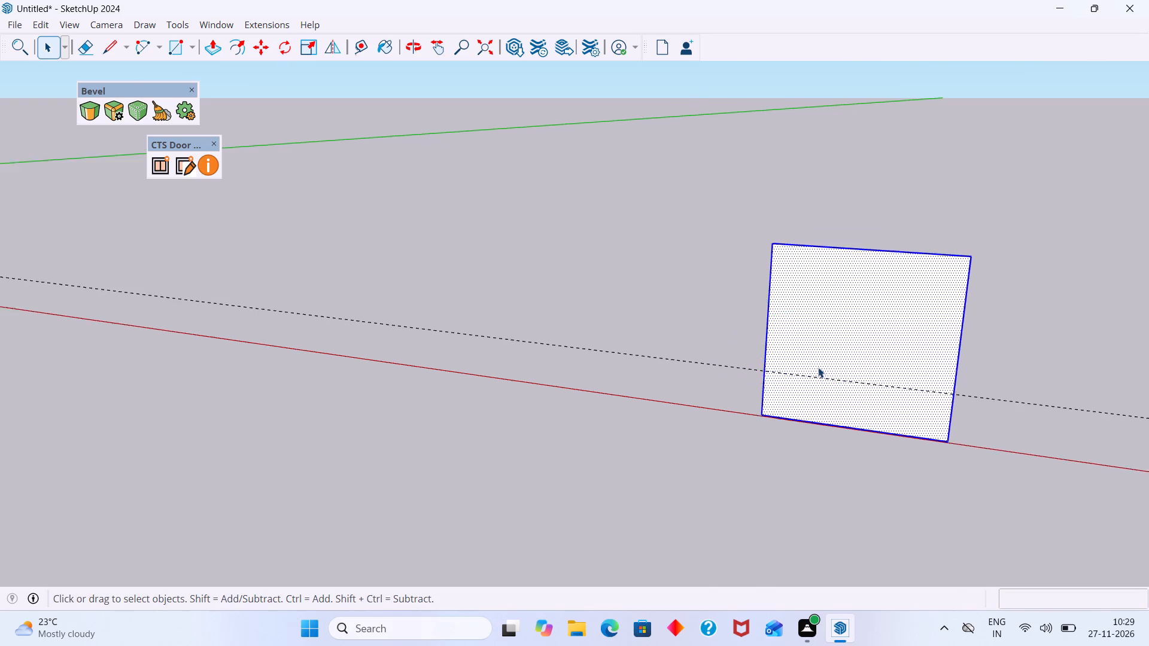
scroll(818, 367, down, 8)
key(p)
click(838, 355)
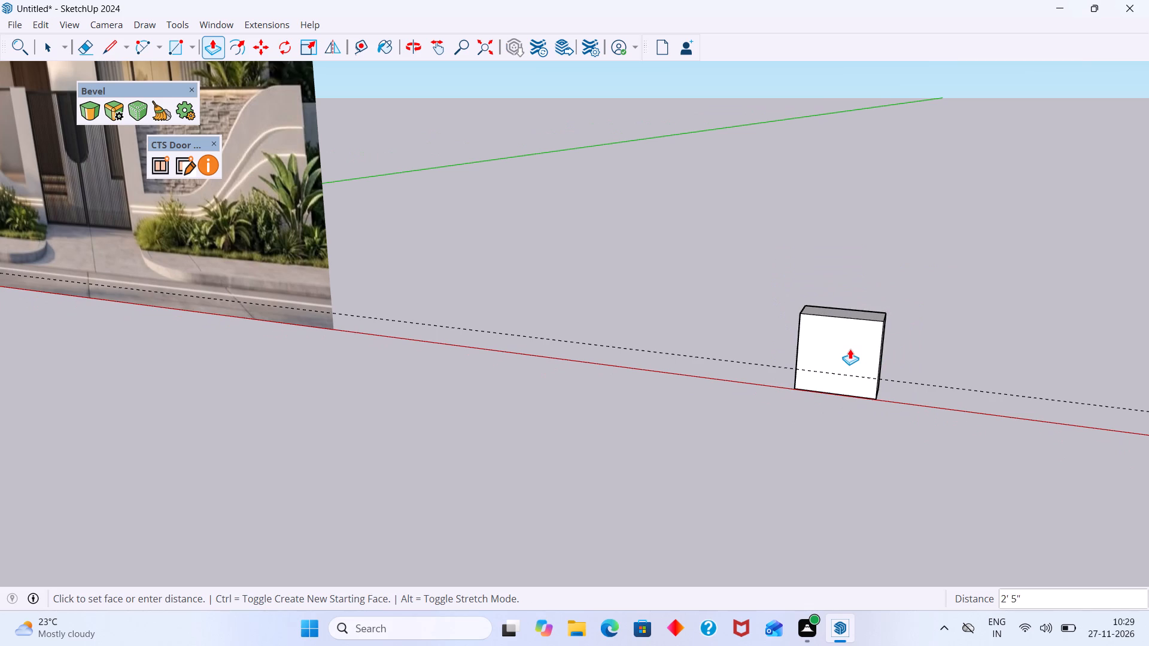
middle_drag(850, 342, 641, 395)
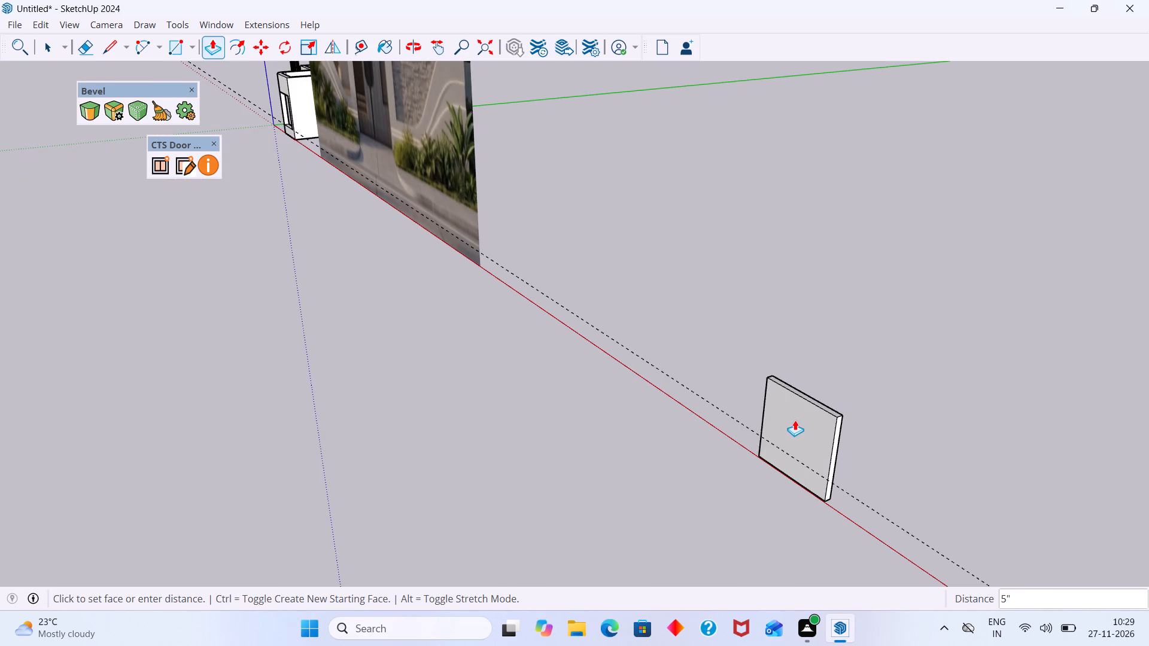
scroll(795, 420, up, 1)
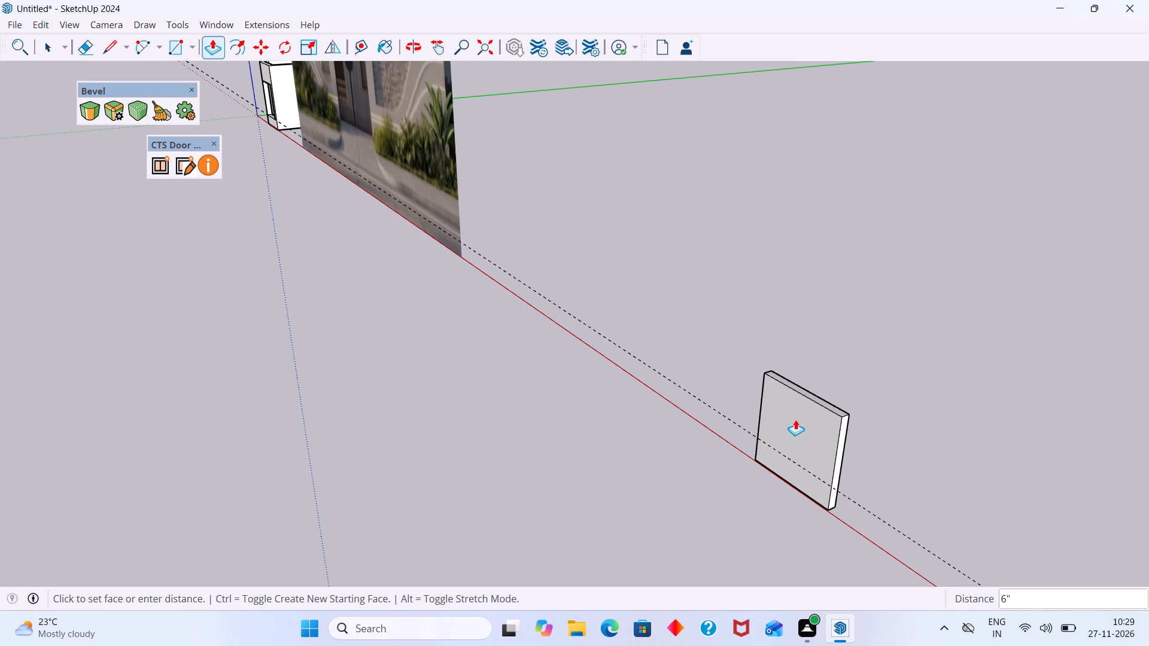
click(795, 419)
key(space)
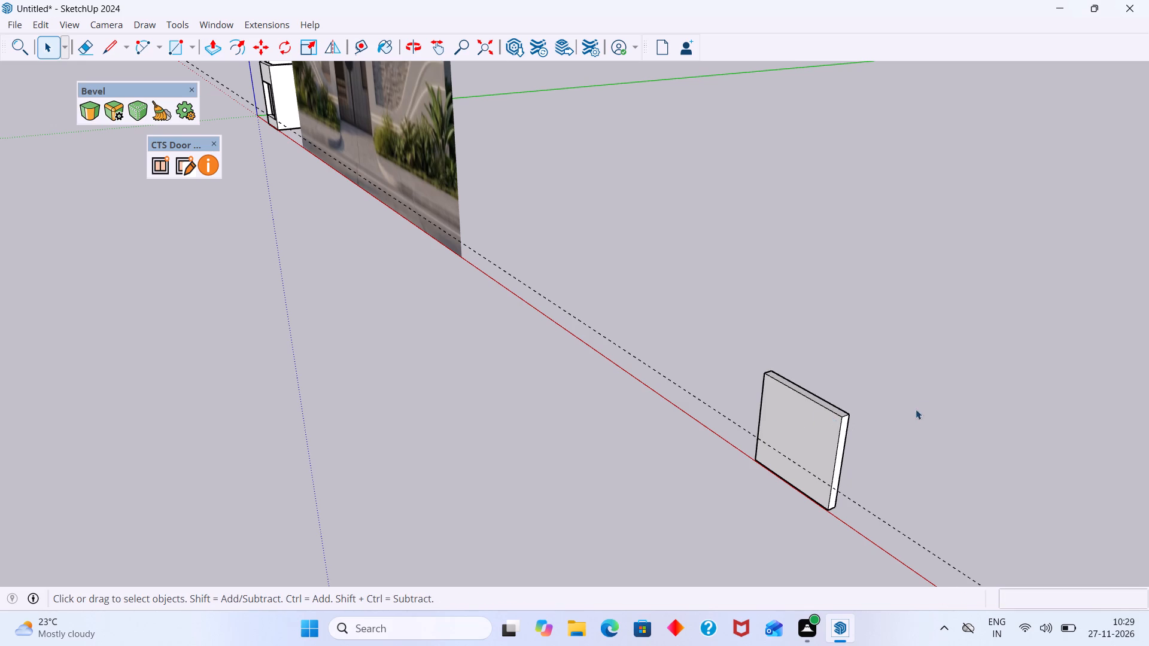
Start a solid-wall auto-cut window with the CTS Door & Window Suite, picking the freestanding panel's front face as its reference.
scroll(919, 406, down, 4)
click(953, 386)
scroll(902, 406, down, 5)
middle_drag(855, 434, 988, 415)
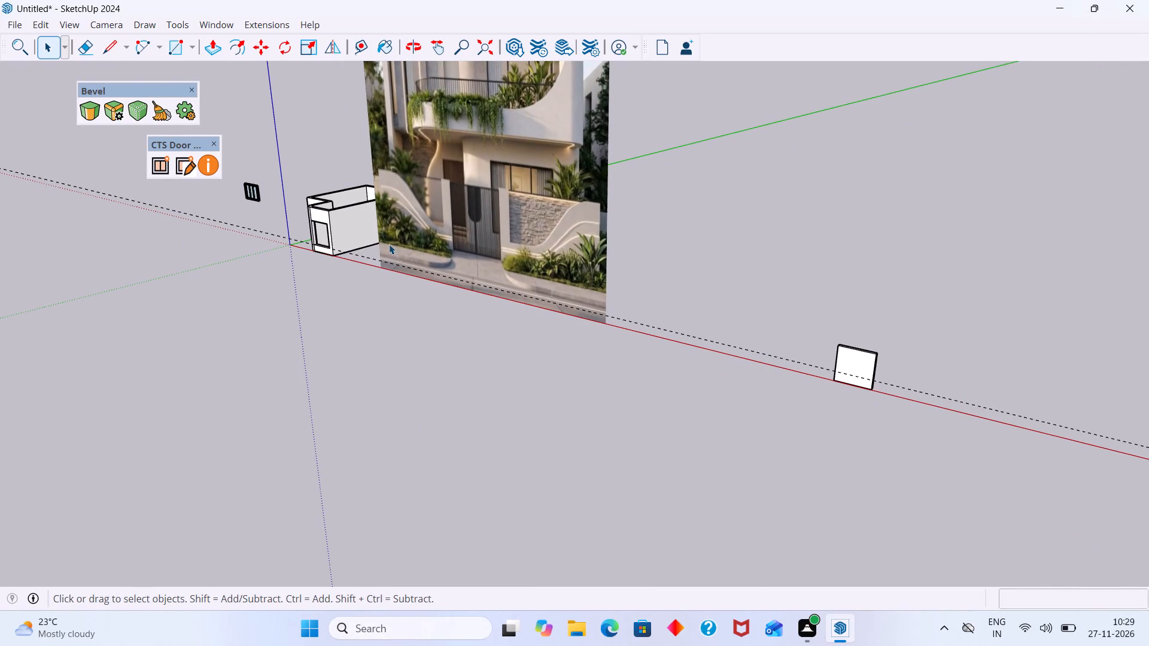
scroll(980, 325, up, 6)
middle_drag(858, 380, 989, 361)
scroll(907, 327, down, 9)
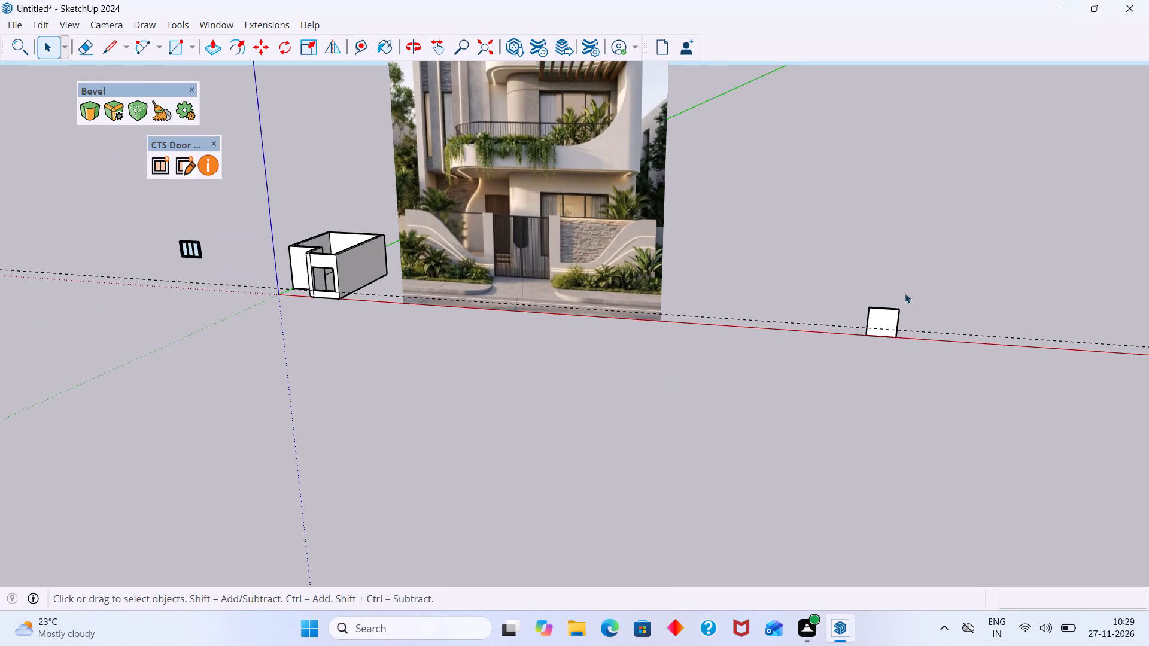
scroll(902, 307, up, 5)
double_click(879, 323)
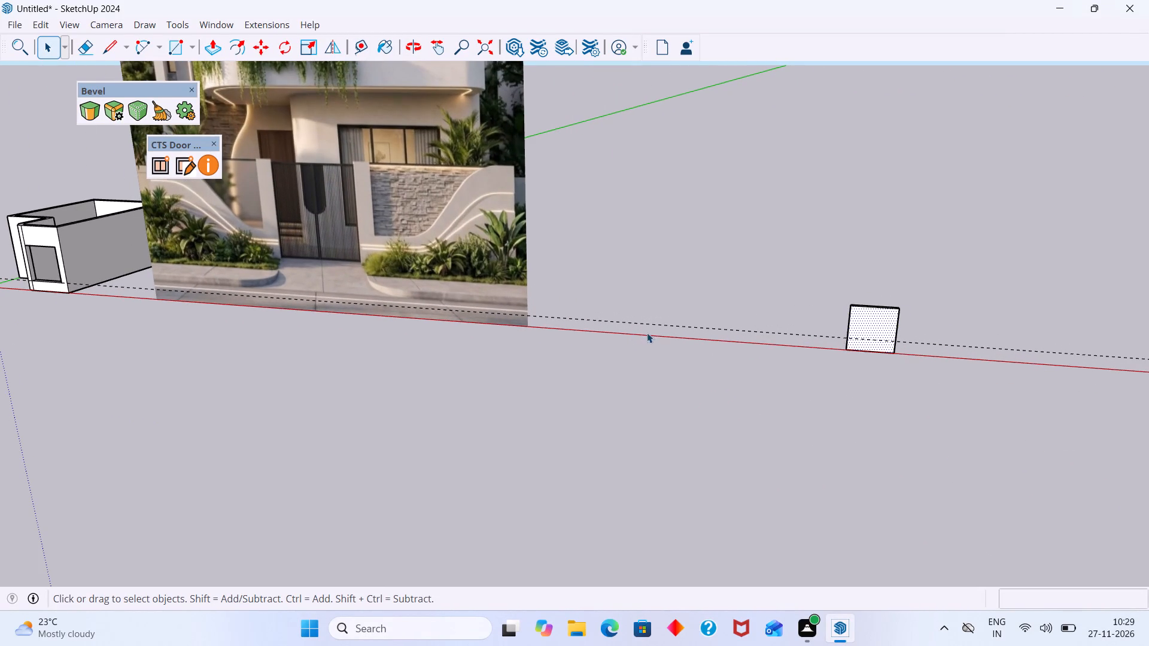
middle_drag(650, 338, 926, 285)
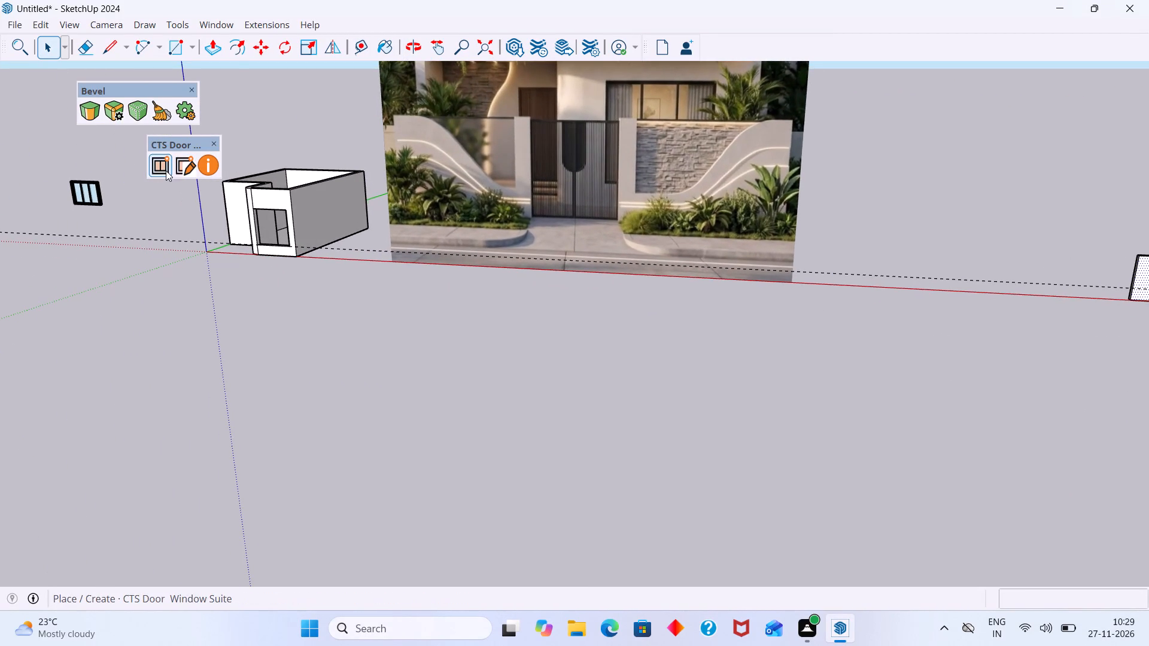
click(166, 170)
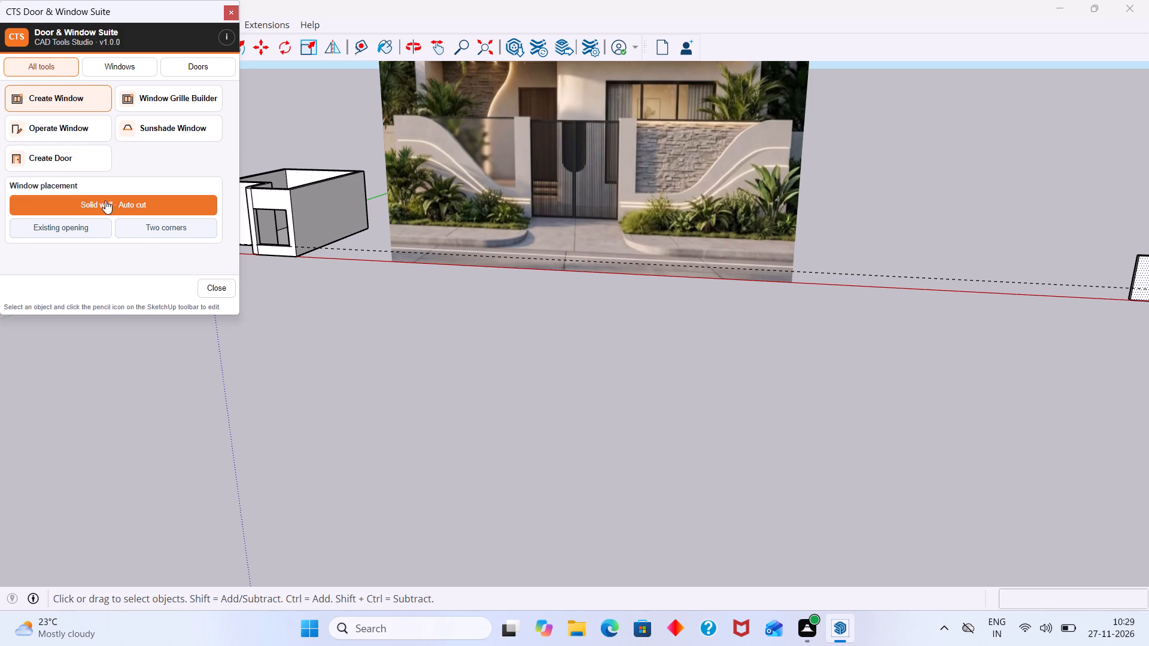
click(105, 200)
shift+middle_drag(835, 234, 583, 228)
scroll(845, 249, up, 7)
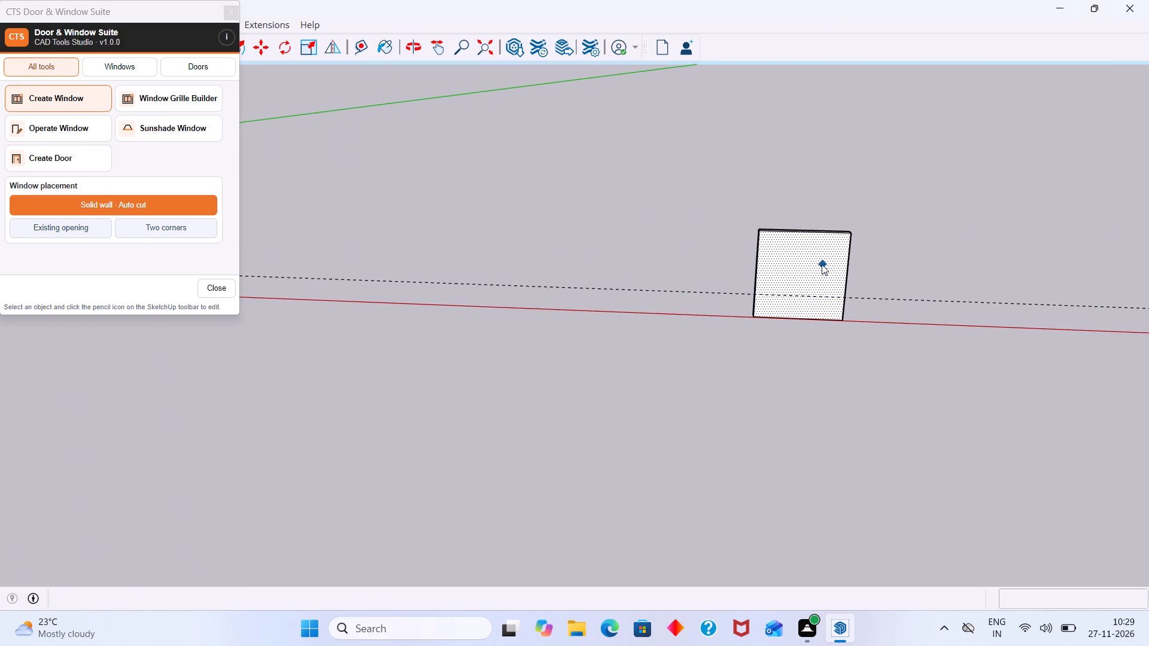
click(816, 264)
scroll(646, 235, down, 2)
shift+middle_drag(645, 235, 876, 203)
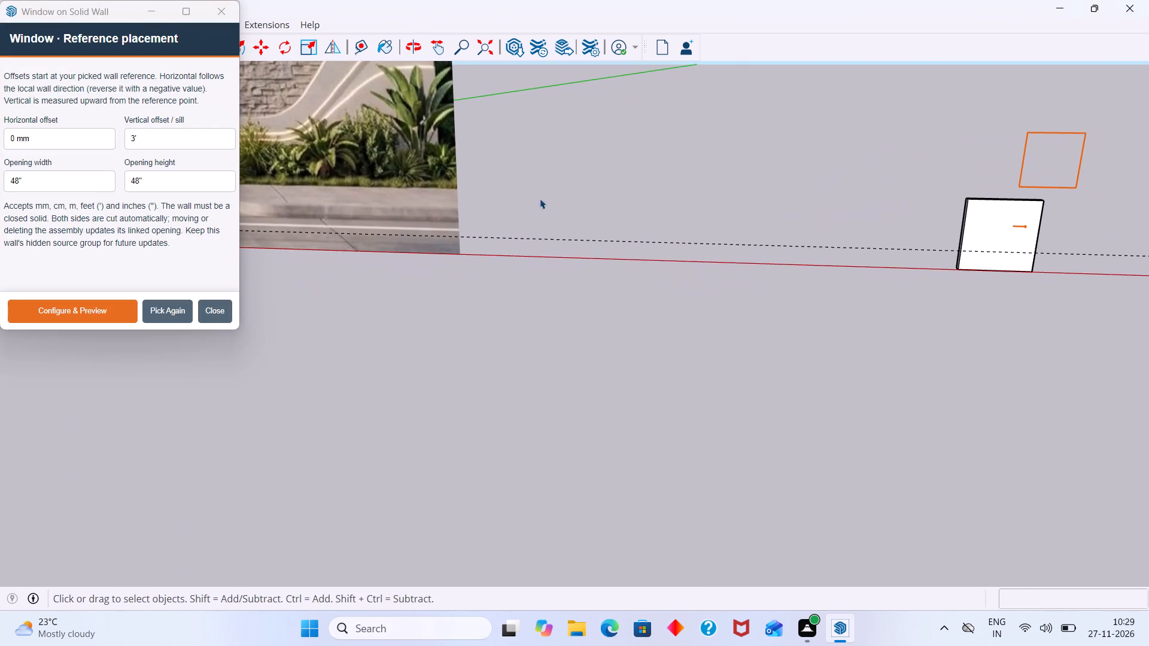
Set the new window's opening width to 5'5".
click(53, 182)
key(BackSpace)
key(BackSpace)
key(BackSpace)
key(BackSpace)
key(BackSpace)
key(BackSpace)
key(BackSpace)
key(BackSpace)
key(BackSpace)
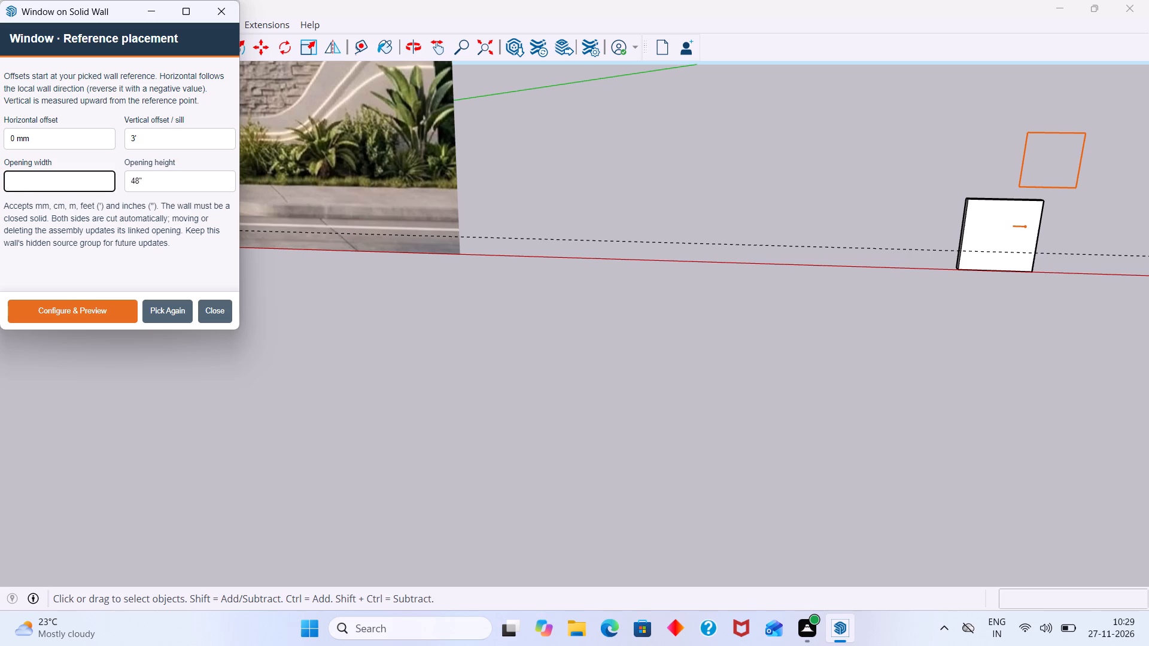
text(5'5)
key(shift+quotedbl)
Set the opening height to 5'6" and generate the configurable window preview.
click(168, 190)
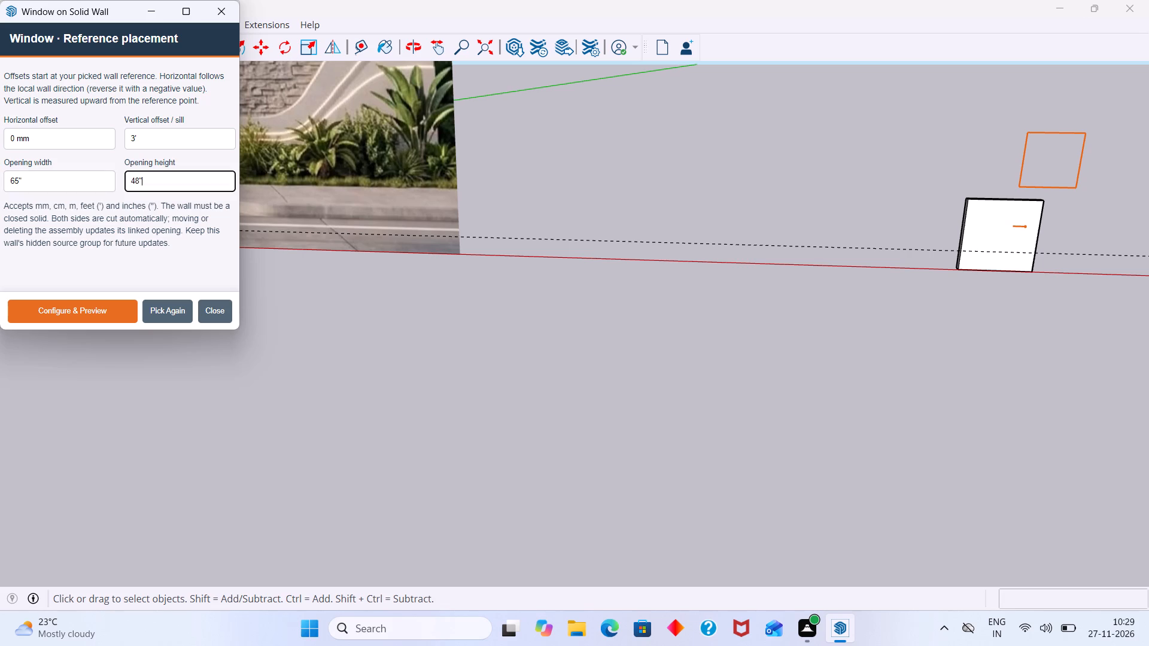
key(BackSpace)
key(BackSpace)
key(BackSpace)
key(BackSpace)
key(BackSpace)
key(BackSpace)
key(BackSpace)
text(5')
key(6)
key(shift+quotedbl)
click(124, 311)
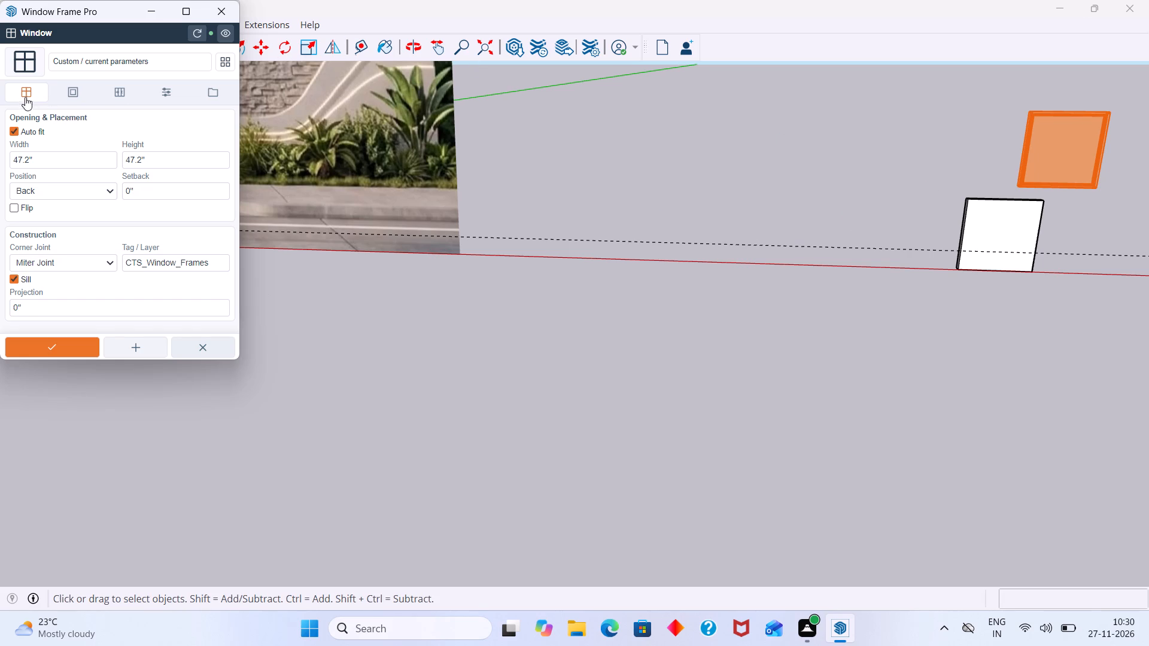
Choose the Three sliding panels pattern, create the window, and close its frame settings.
click(34, 63)
click(169, 122)
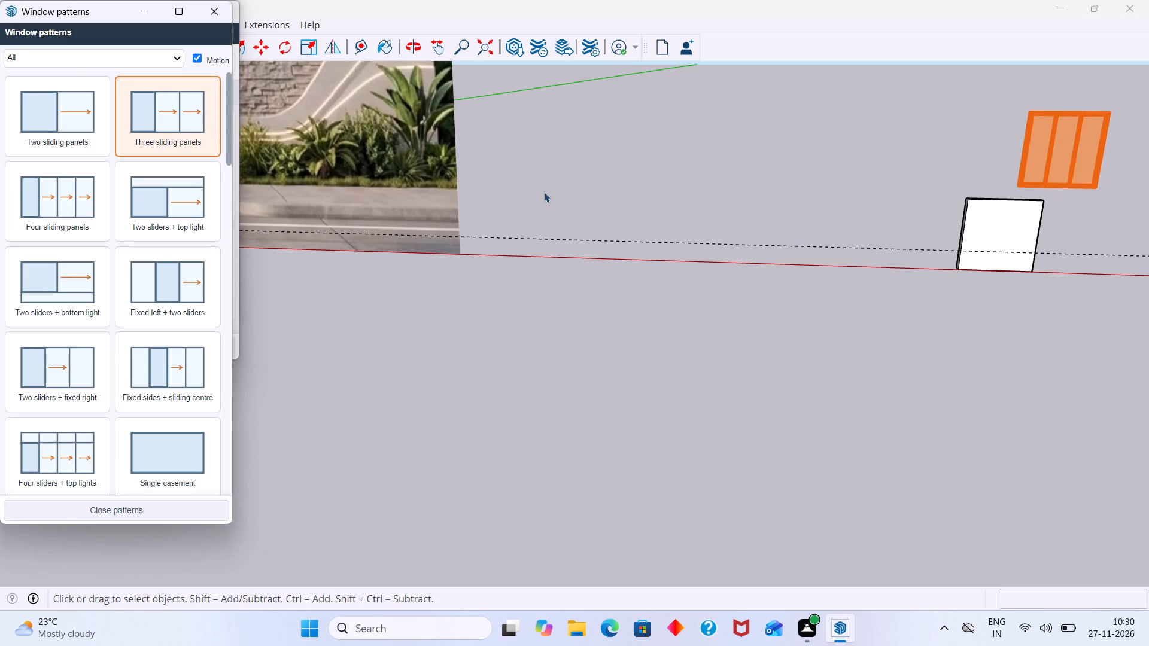
click(45, 124)
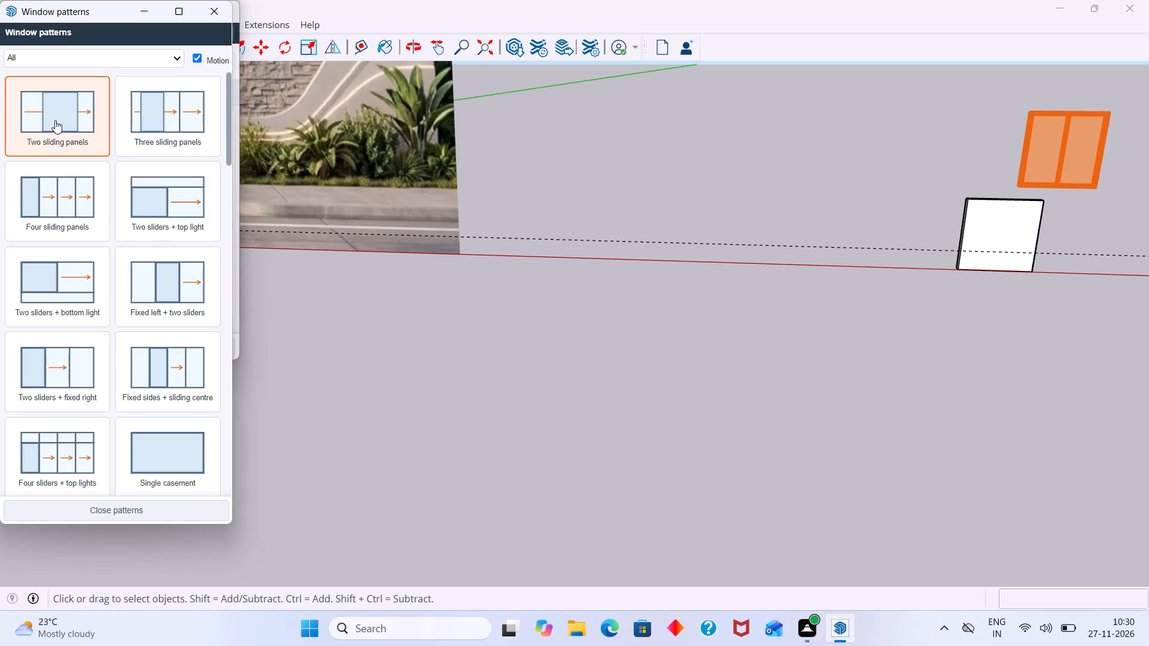
click(142, 114)
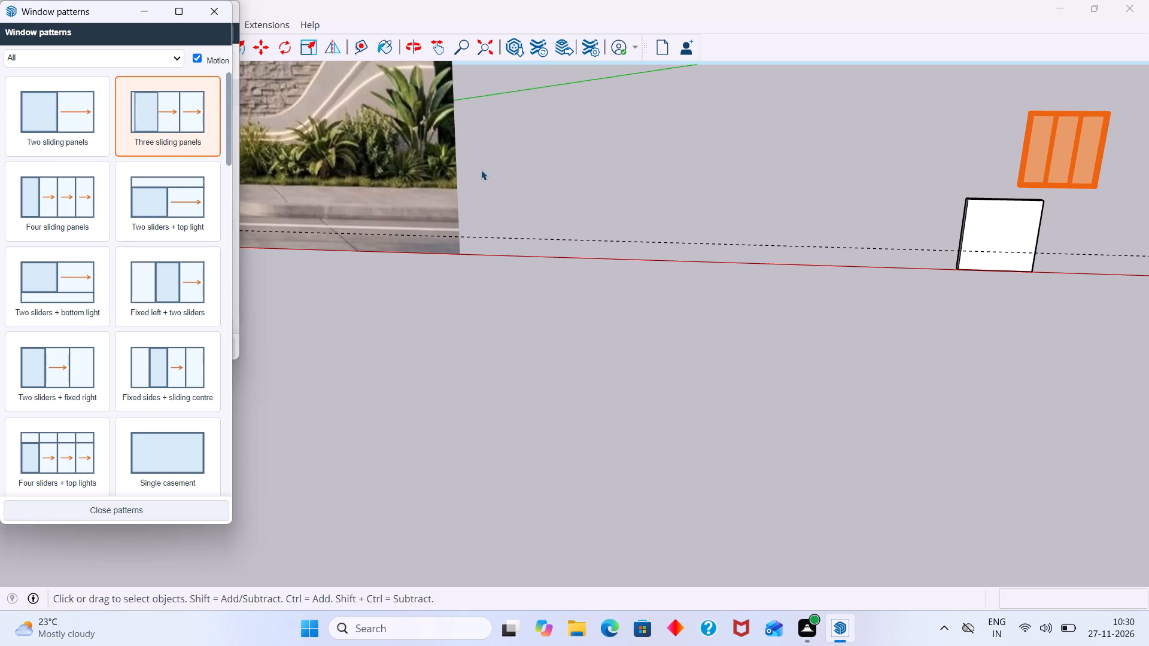
click(910, 203)
click(996, 203)
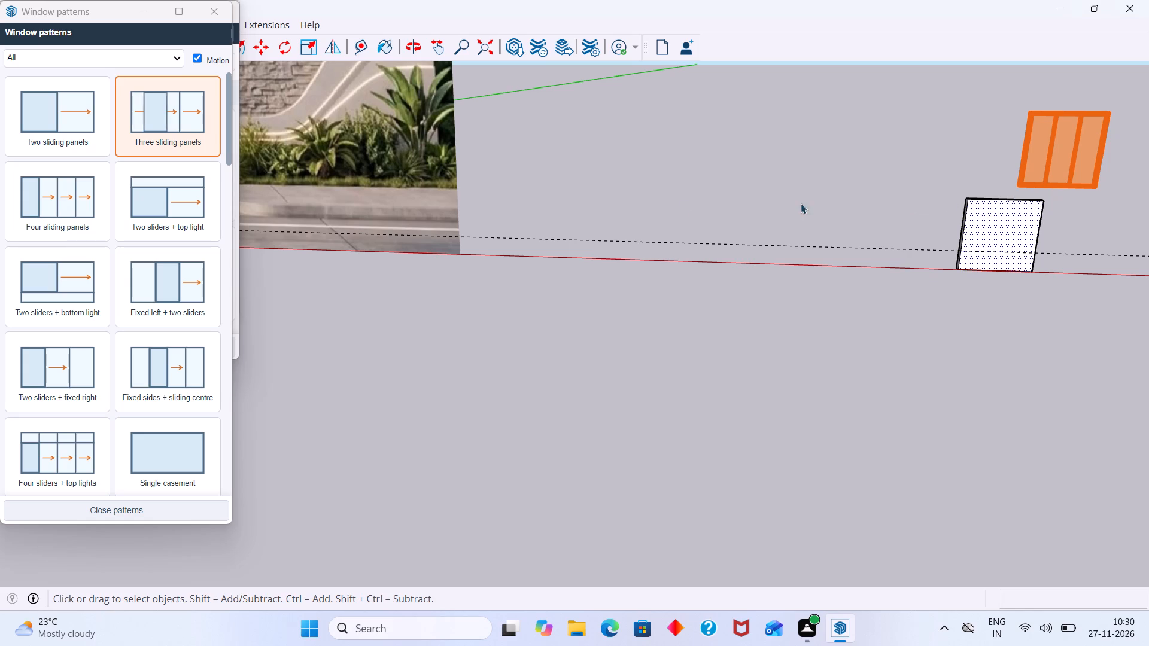
scroll(191, 398, down, 4)
scroll(130, 504, down, 7)
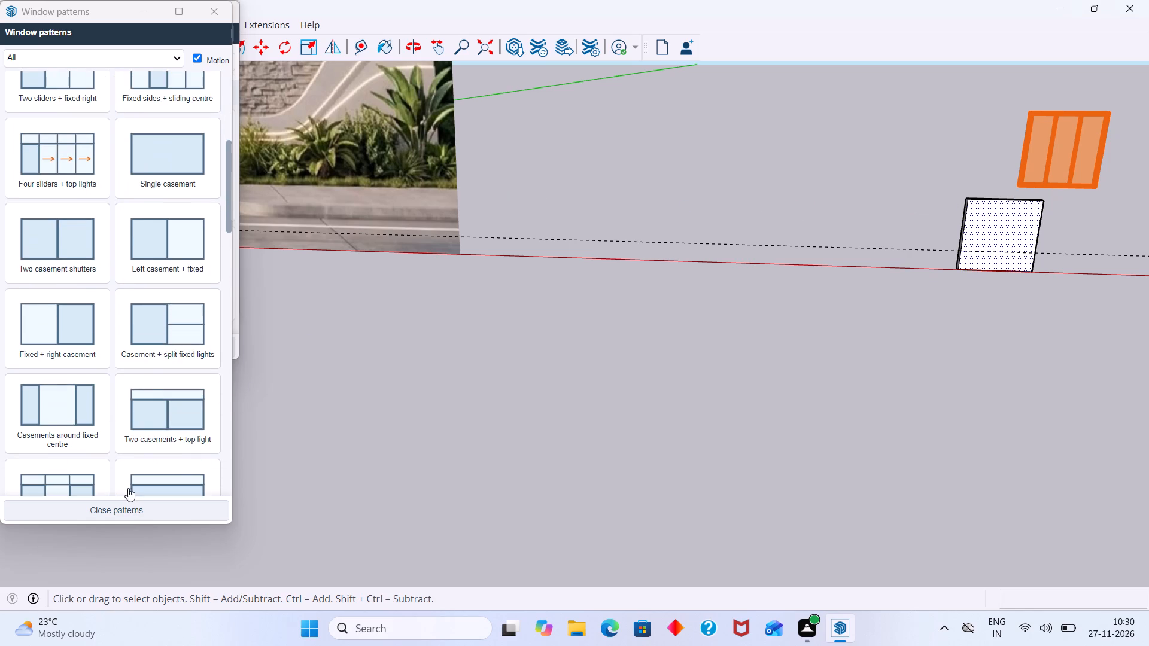
scroll(147, 363, down, 8)
click(154, 507)
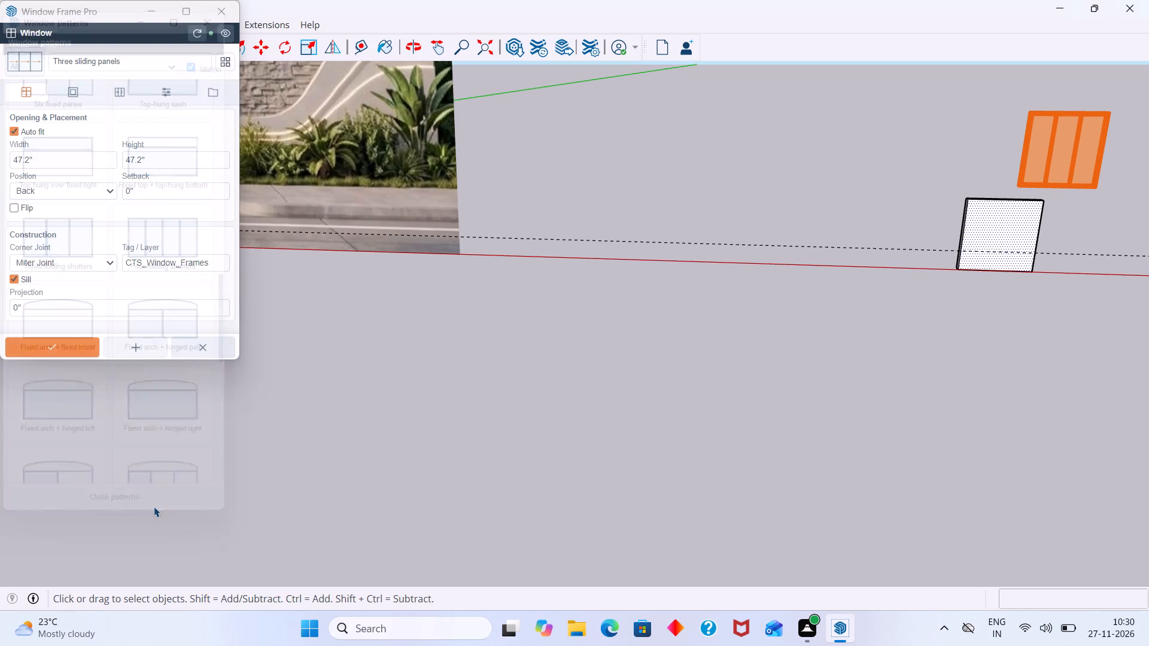
click(66, 342)
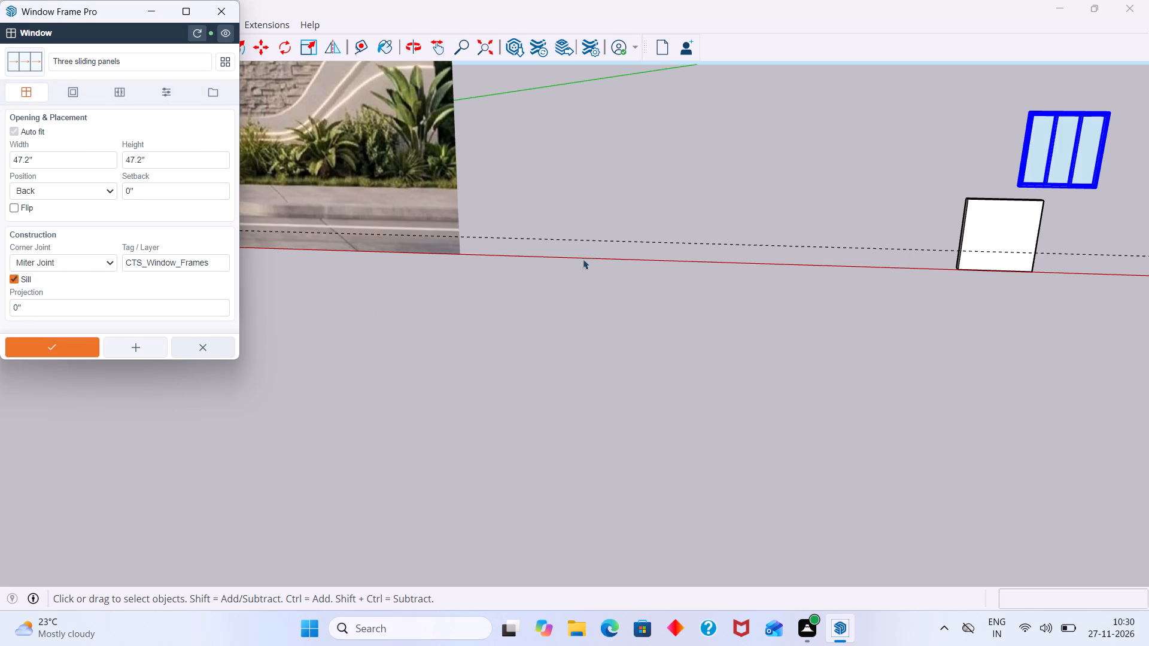
click(221, 13)
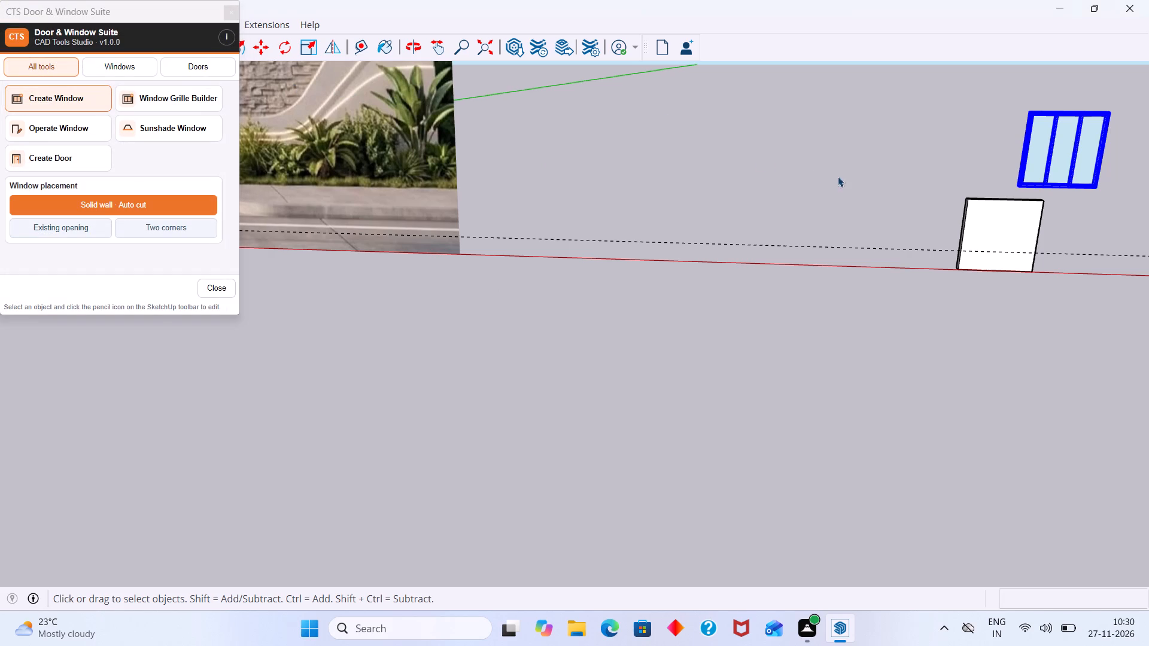
Measure the freestanding panel's width and height with the Tape Measure, leaving no guides, and close the window suite.
middle_drag(834, 183, 514, 243)
scroll(855, 254, up, 4)
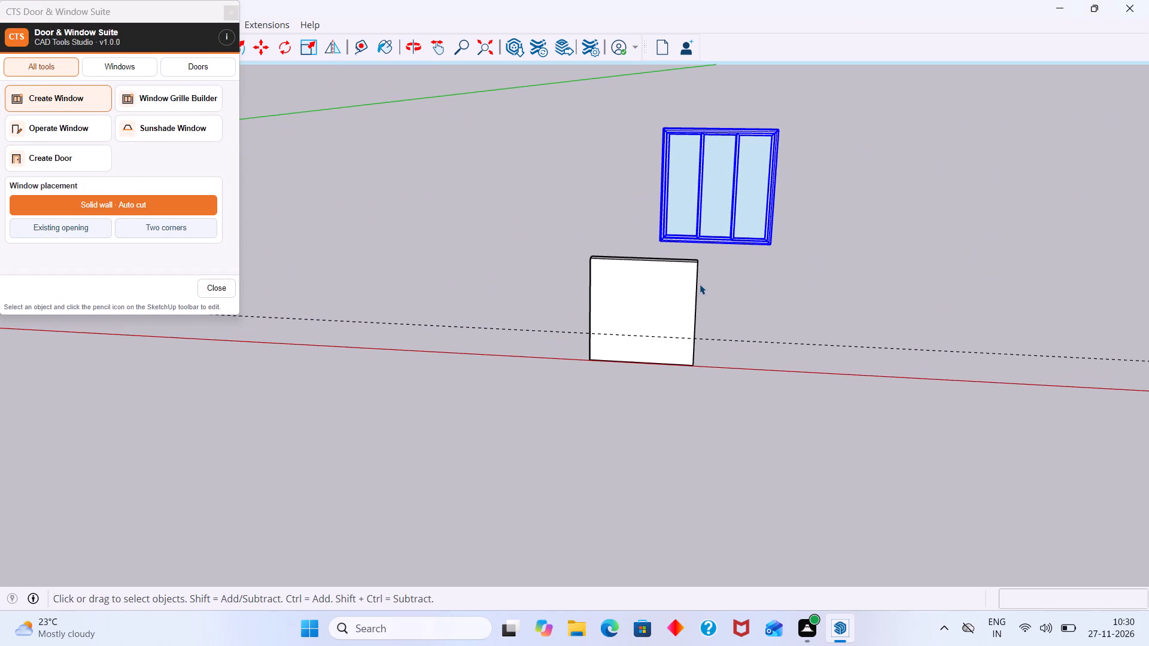
key(t)
scroll(621, 312, up, 4)
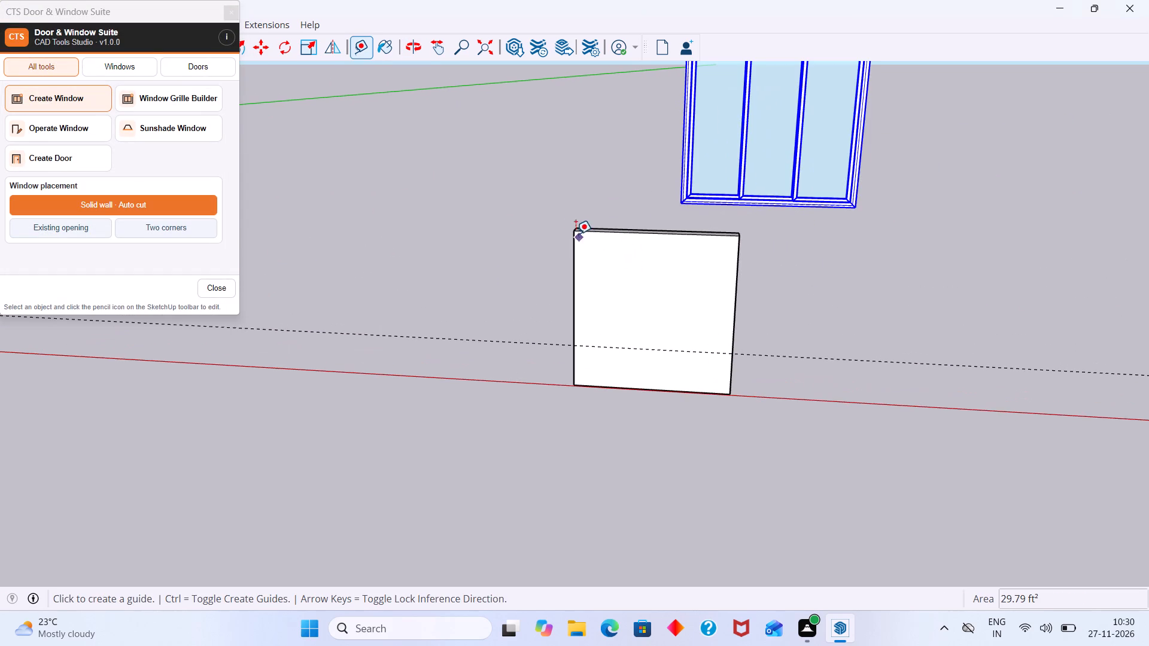
click(573, 247)
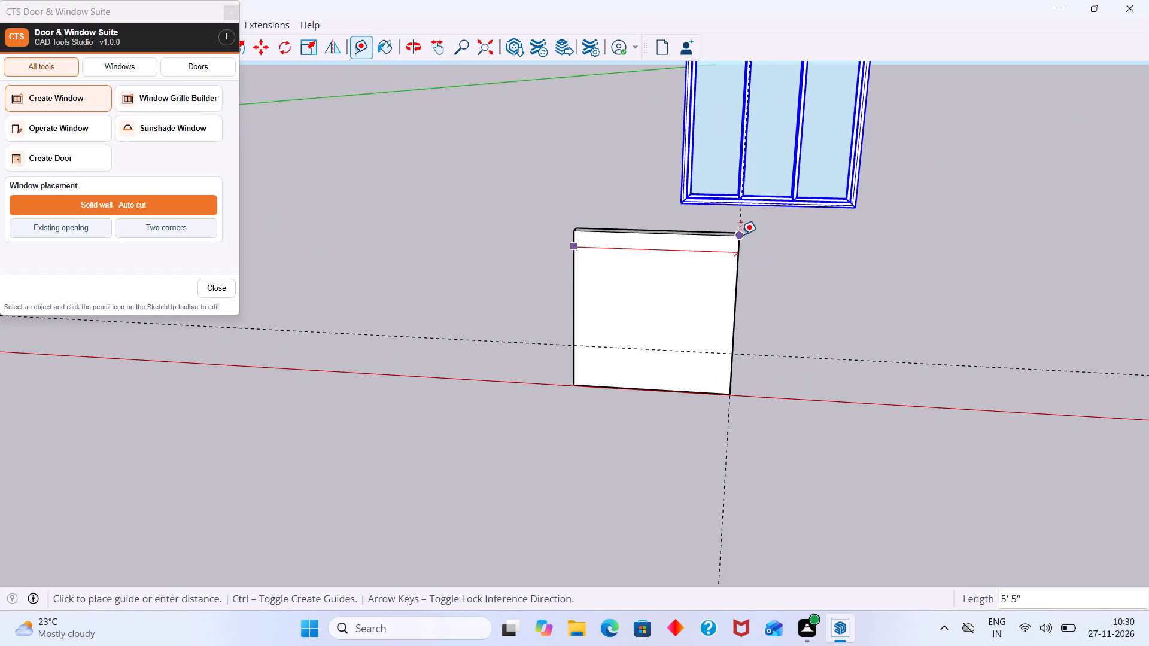
key(space)
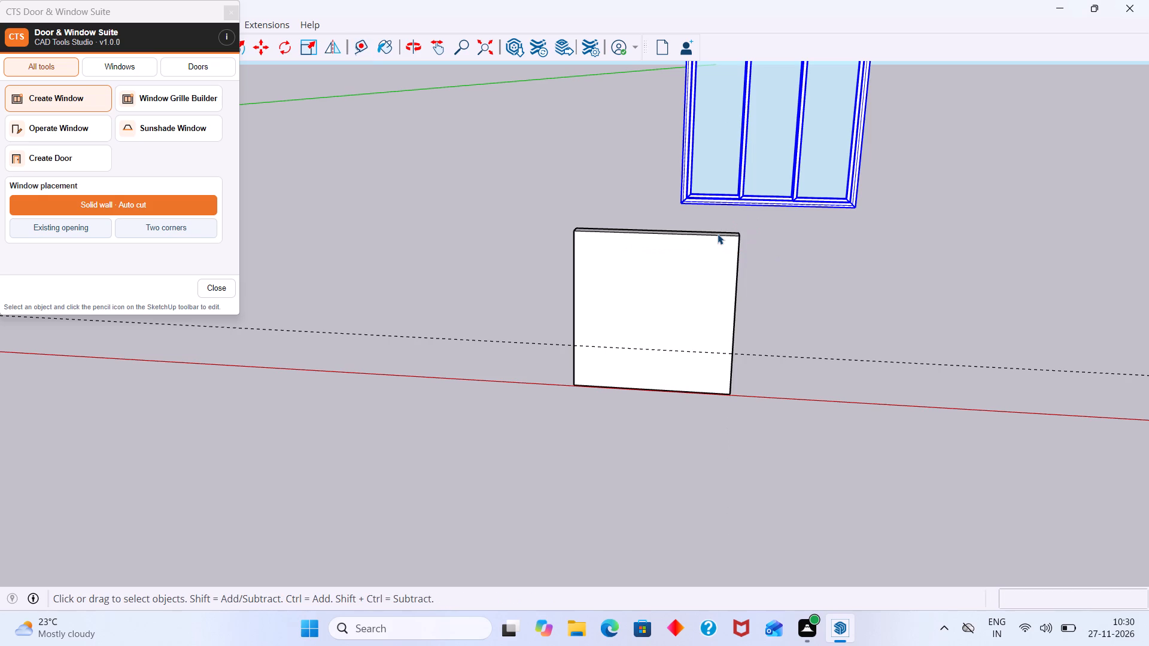
key(t)
click(689, 233)
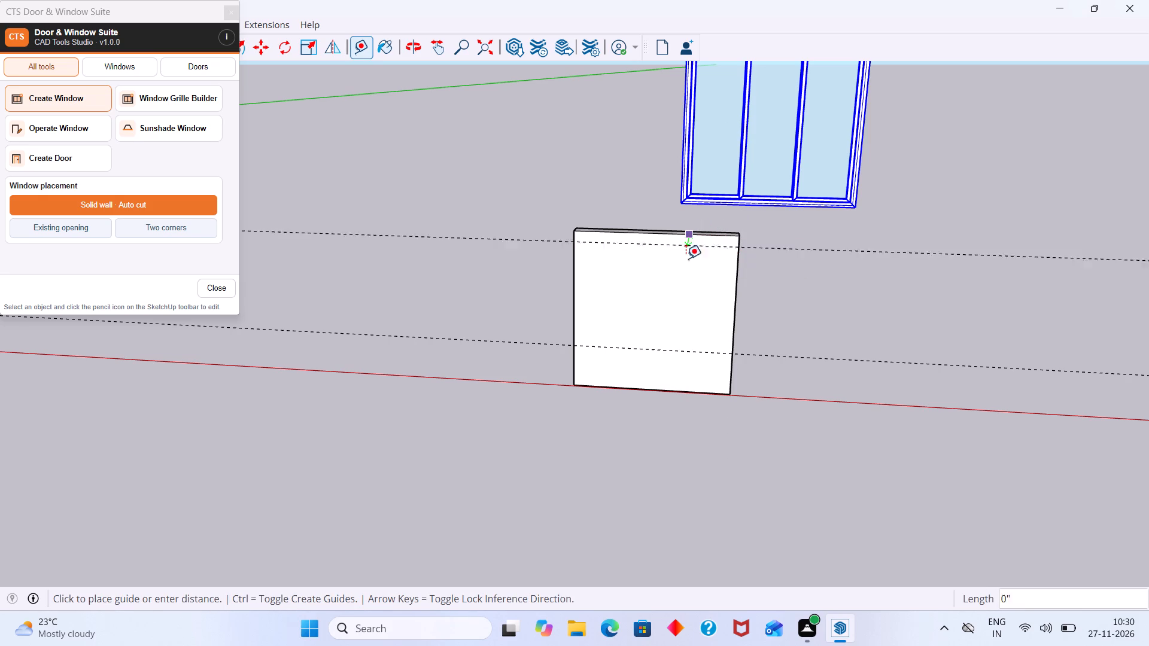
key(space)
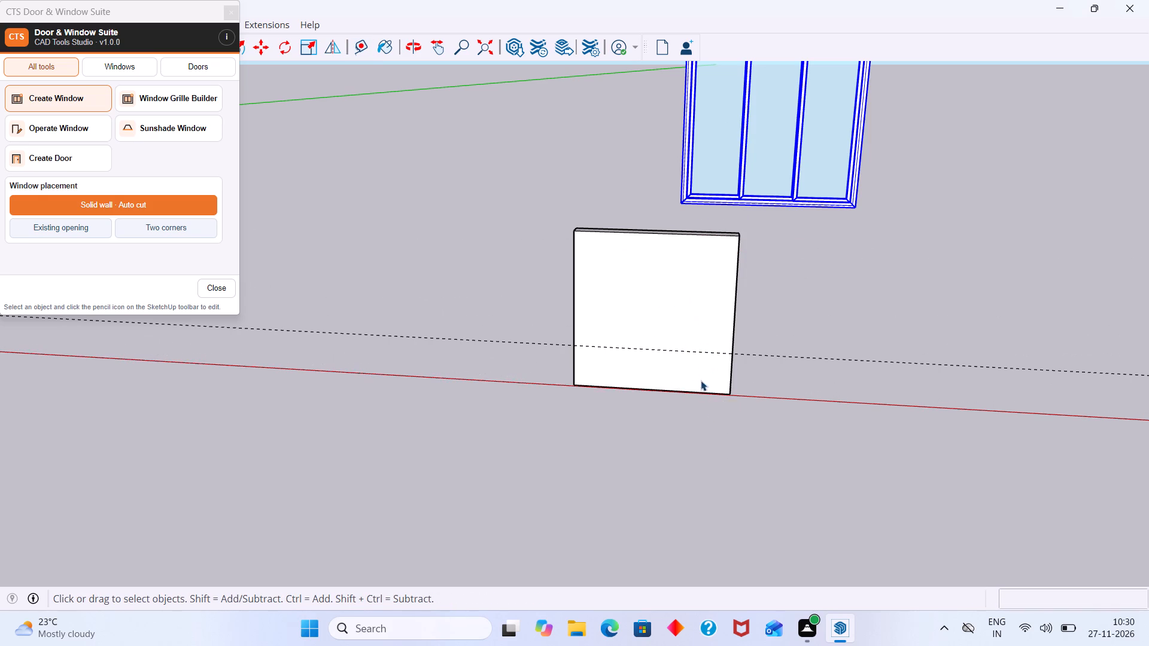
scroll(698, 332, down, 11)
click(834, 254)
scroll(739, 278, up, 4)
scroll(728, 288, down, 10)
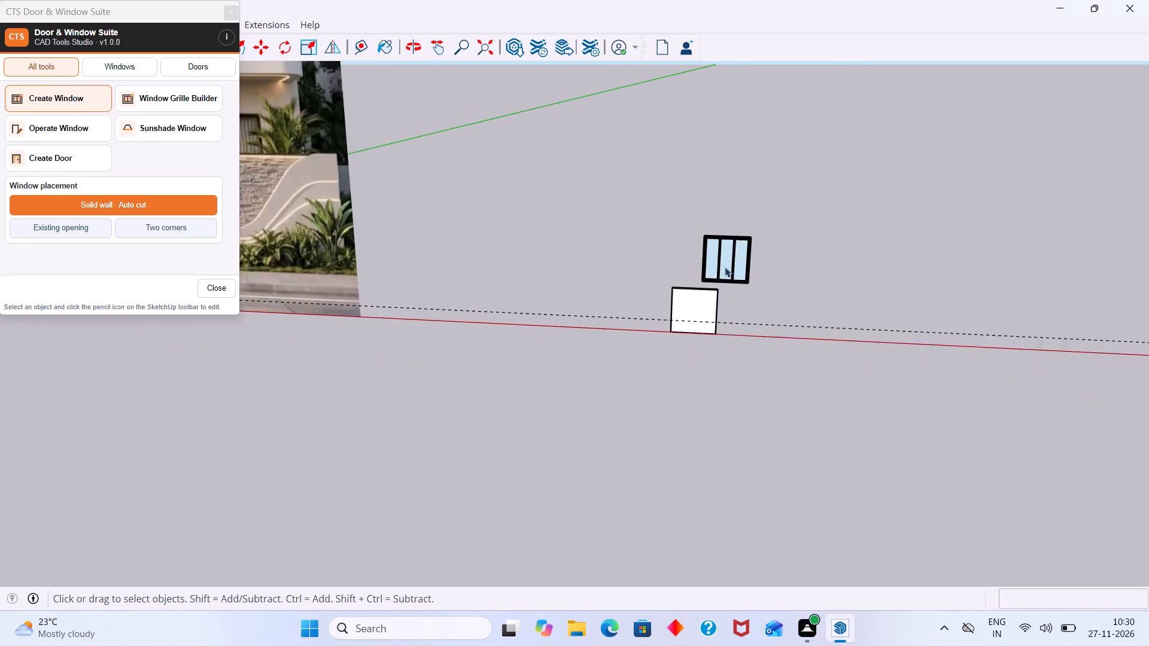
scroll(725, 267, down, 1)
click(228, 11)
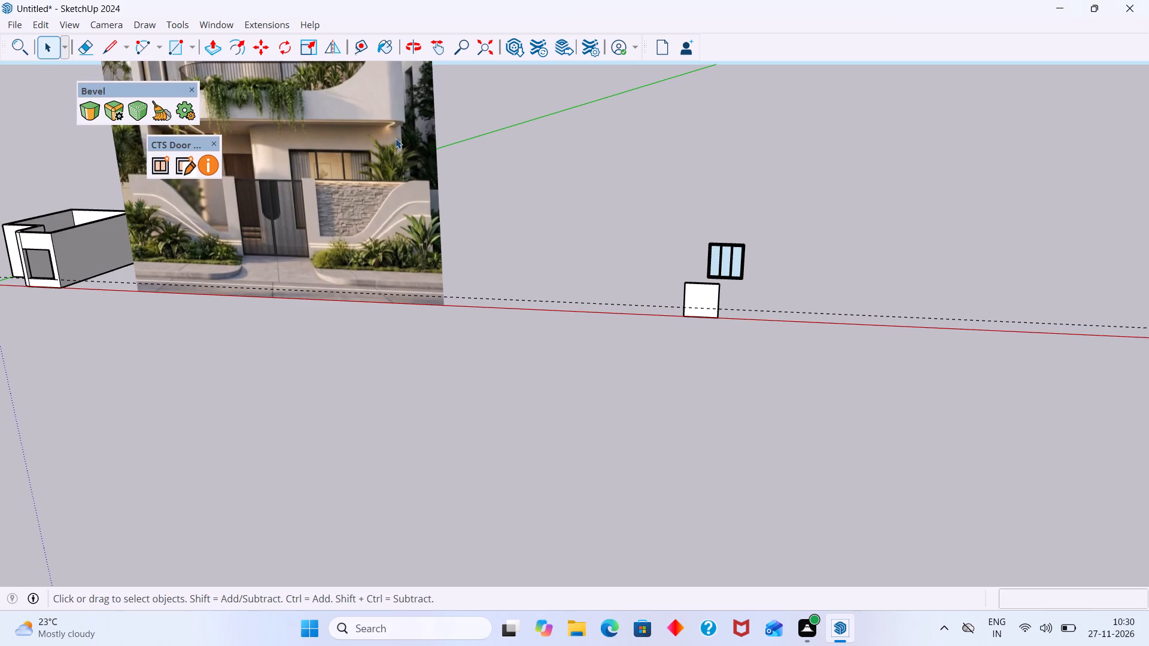
Delete the earlier freestanding three-panel window standing beyond the origin, on the other side of the house model.
scroll(400, 161, down, 10)
shift+middle_drag(315, 215, 586, 233)
scroll(432, 234, up, 5)
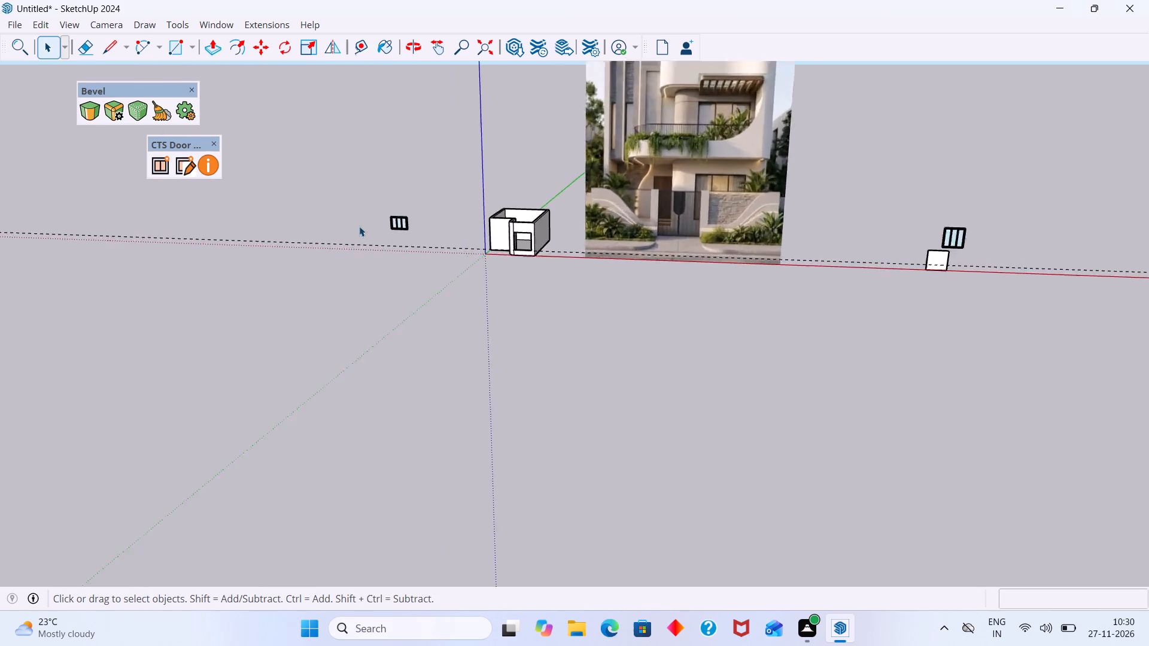
scroll(359, 226, up, 9)
drag(452, 243, 318, 139)
key(Delete)
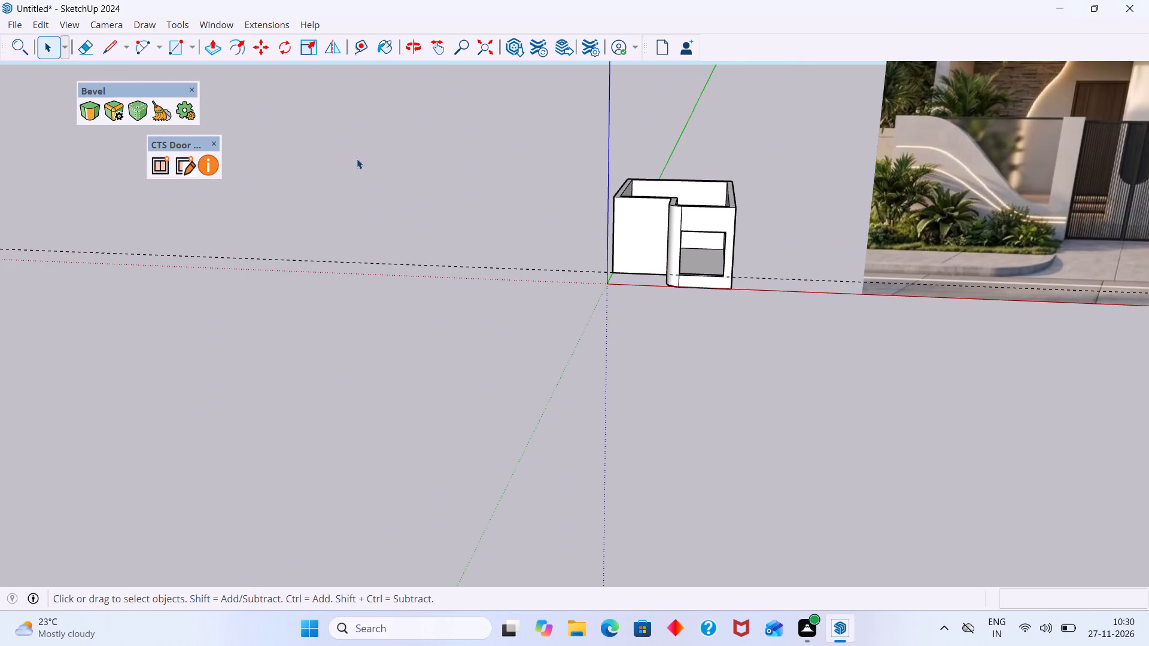
Delete the solid wall panel standing on the red axis below the new three-panel window.
scroll(386, 198, down, 16)
scroll(519, 223, up, 1)
shift+middle_drag(517, 222, 460, 276)
middle_drag(505, 275, 588, 293)
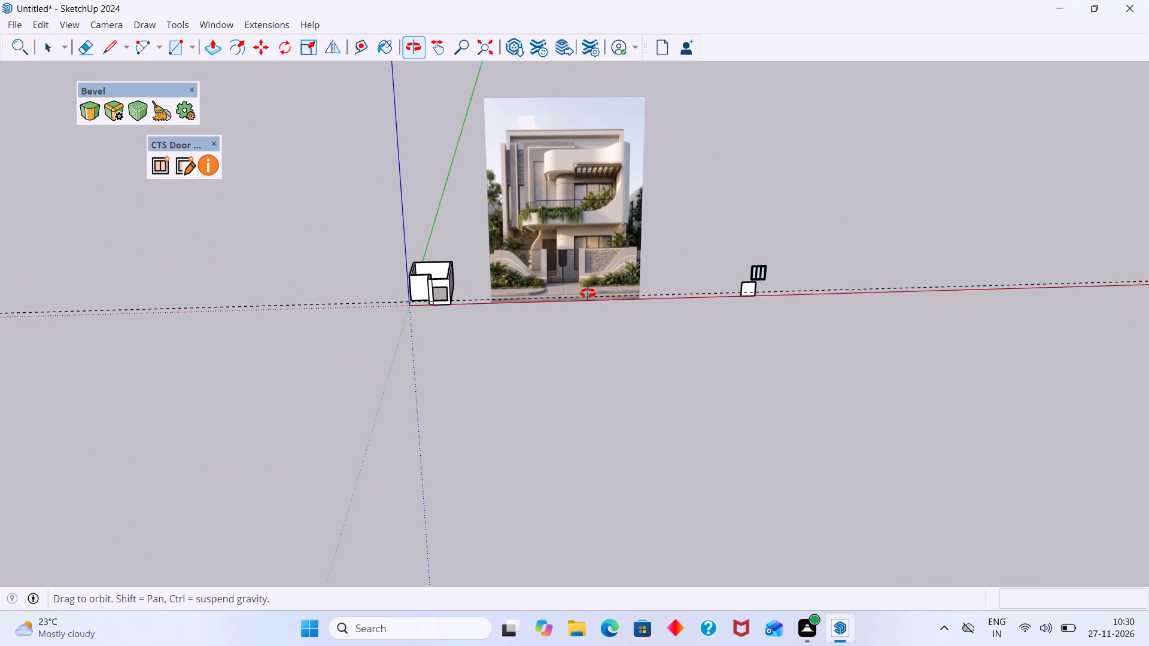
middle_drag(588, 293, 593, 293)
scroll(598, 287, up, 20)
scroll(598, 287, up, 4)
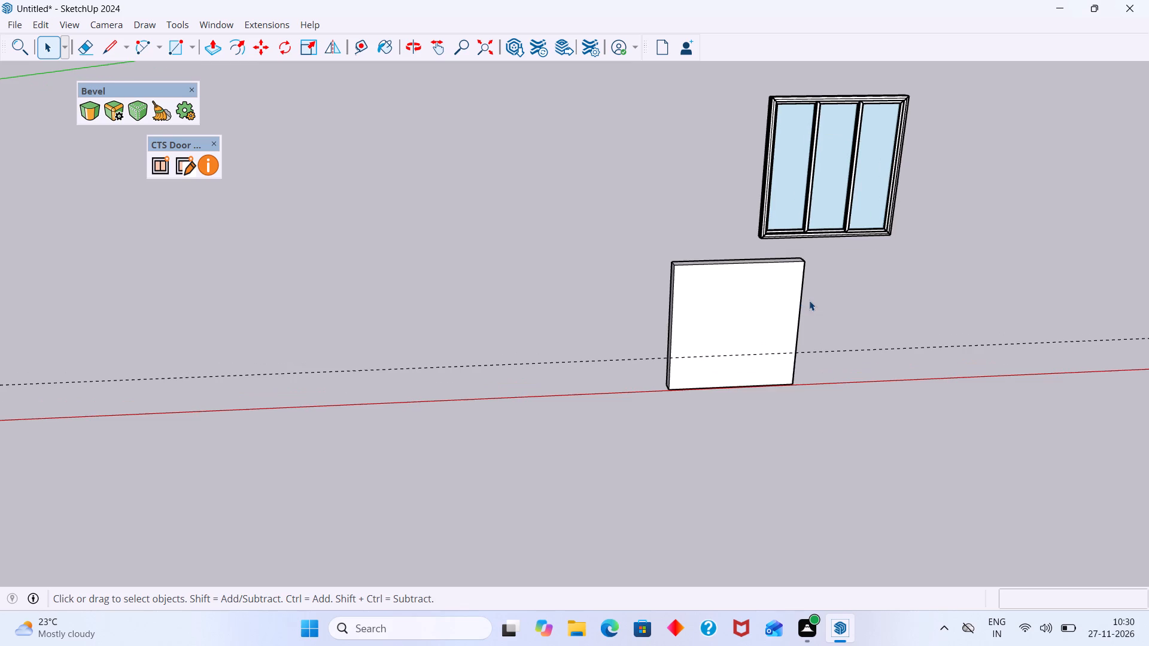
drag(809, 300, 738, 280)
key(Delete)
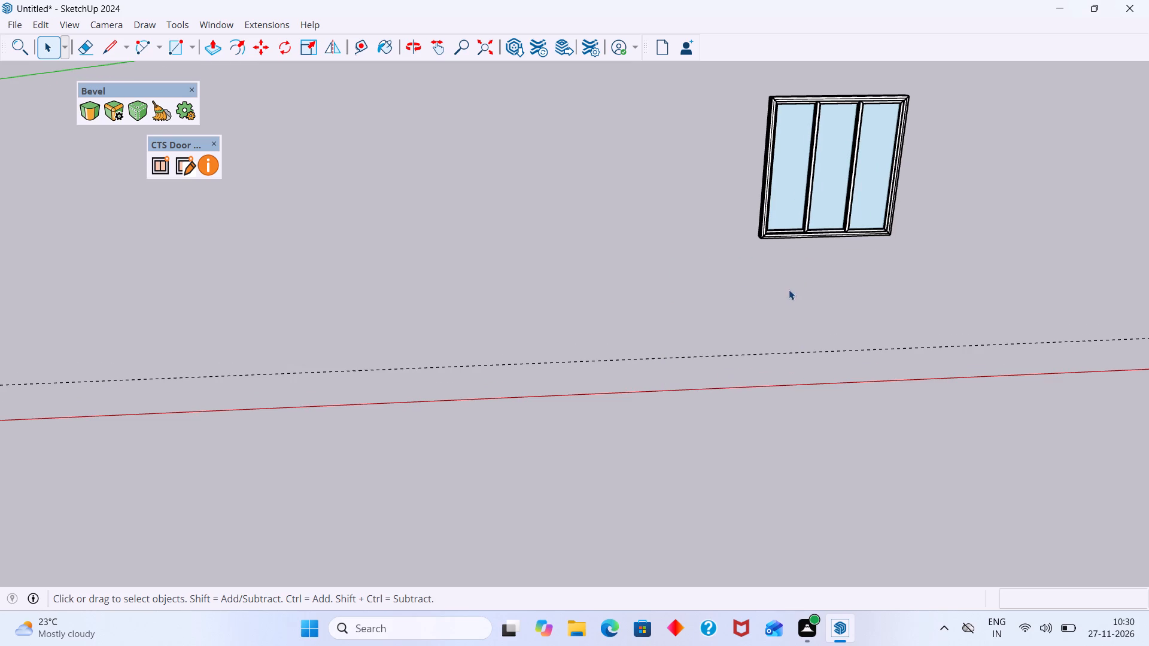
Move the three-panel window into the house's front opening, aligning the depth midpoint of its lower corner with the opening's matching corner midpoint.
scroll(789, 290, down, 8)
scroll(825, 252, up, 4)
click(811, 231)
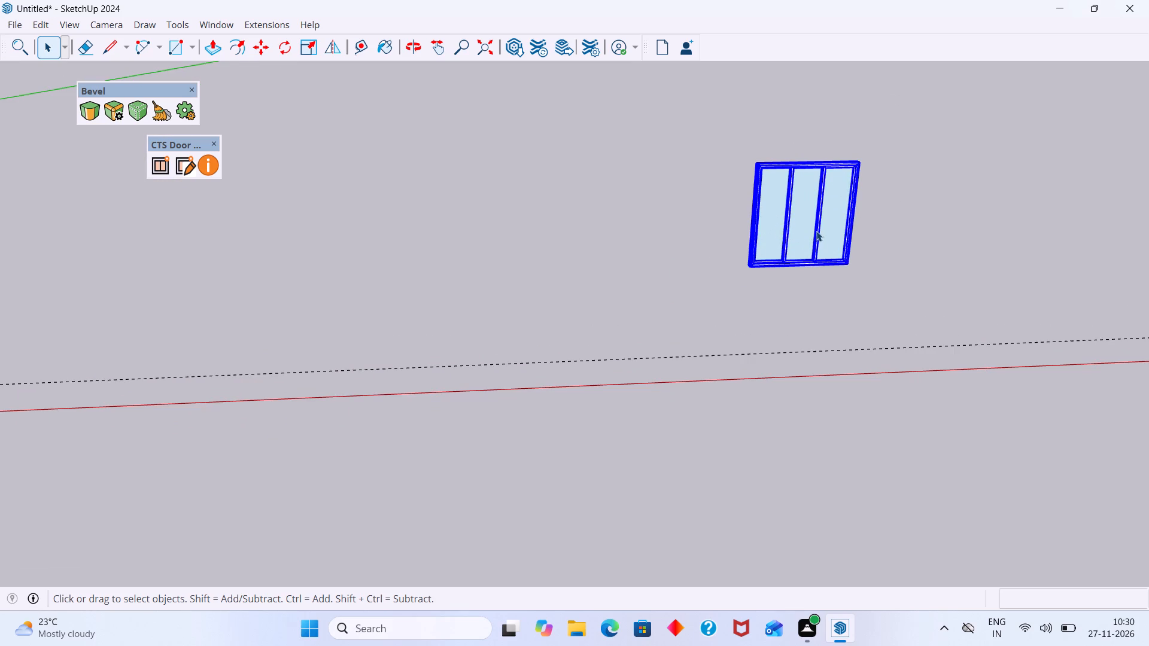
key(m)
scroll(744, 273, up, 6)
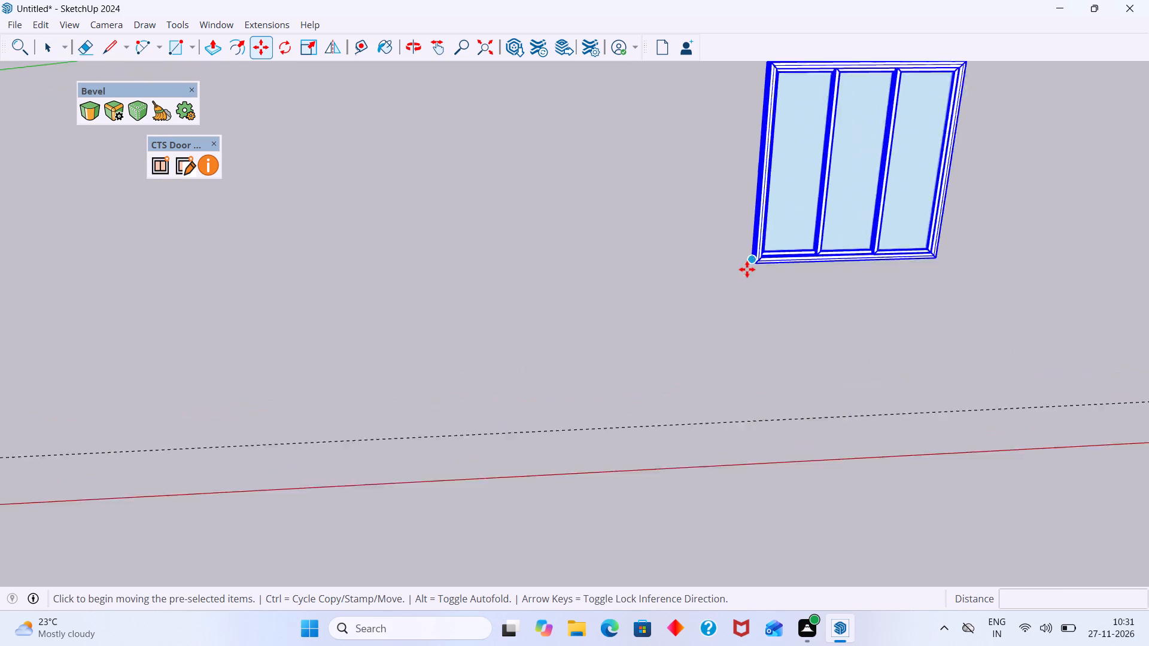
scroll(747, 269, up, 13)
scroll(760, 248, down, 4)
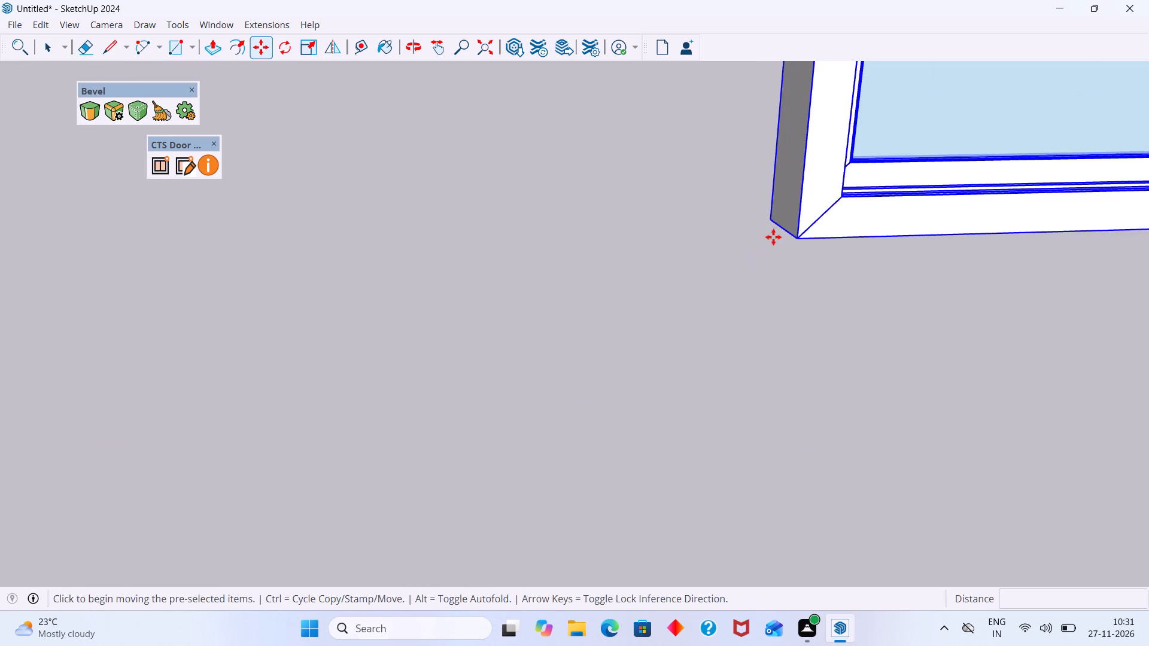
click(784, 230)
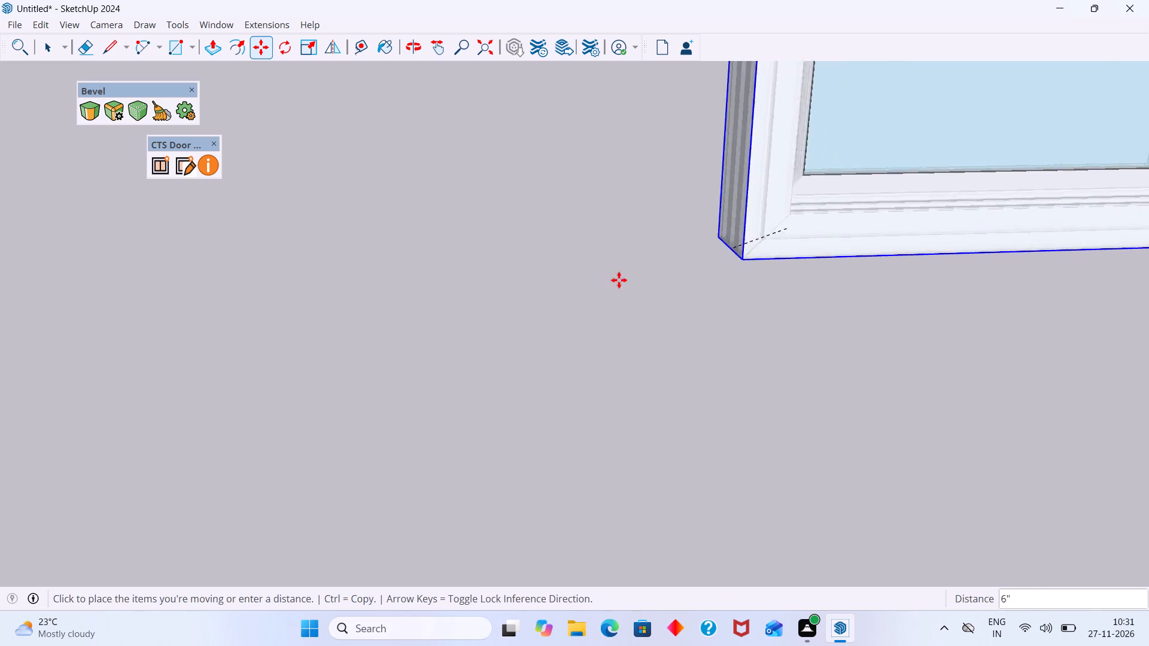
scroll(588, 314, down, 20)
scroll(588, 314, down, 12)
shift+middle_drag(442, 332, 1051, 252)
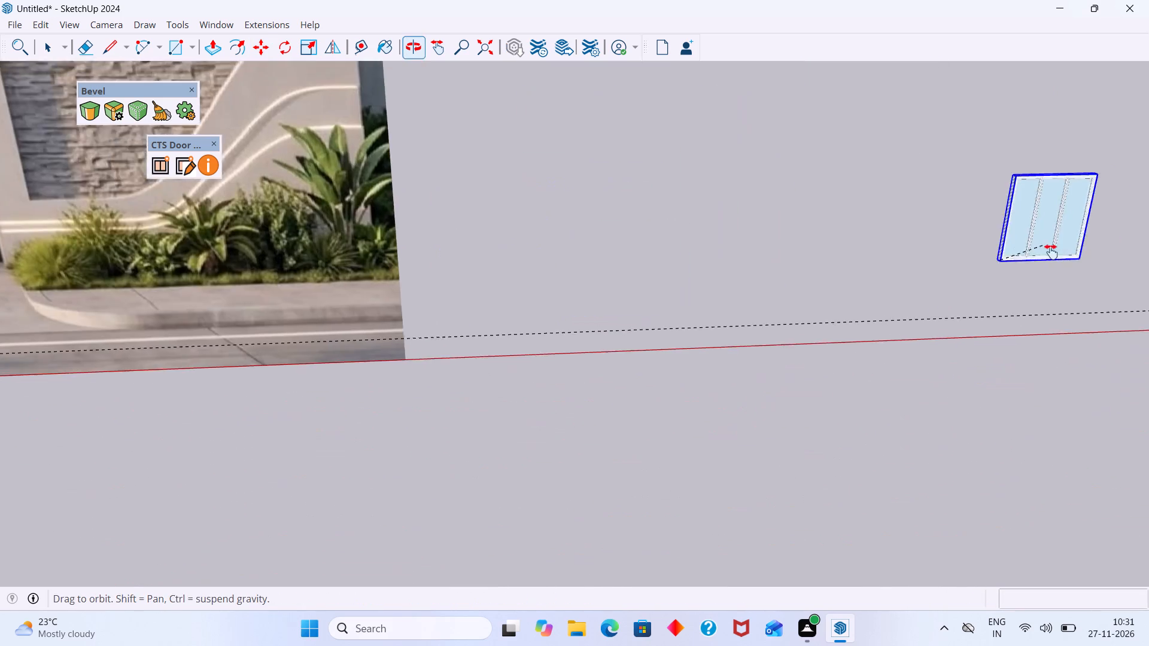
shift+middle_drag(1051, 252, 1054, 250)
scroll(867, 280, up, 1)
scroll(865, 280, down, 11)
shift+middle_drag(503, 357, 988, 309)
shift+middle_drag(807, 346, 1070, 324)
scroll(567, 337, up, 2)
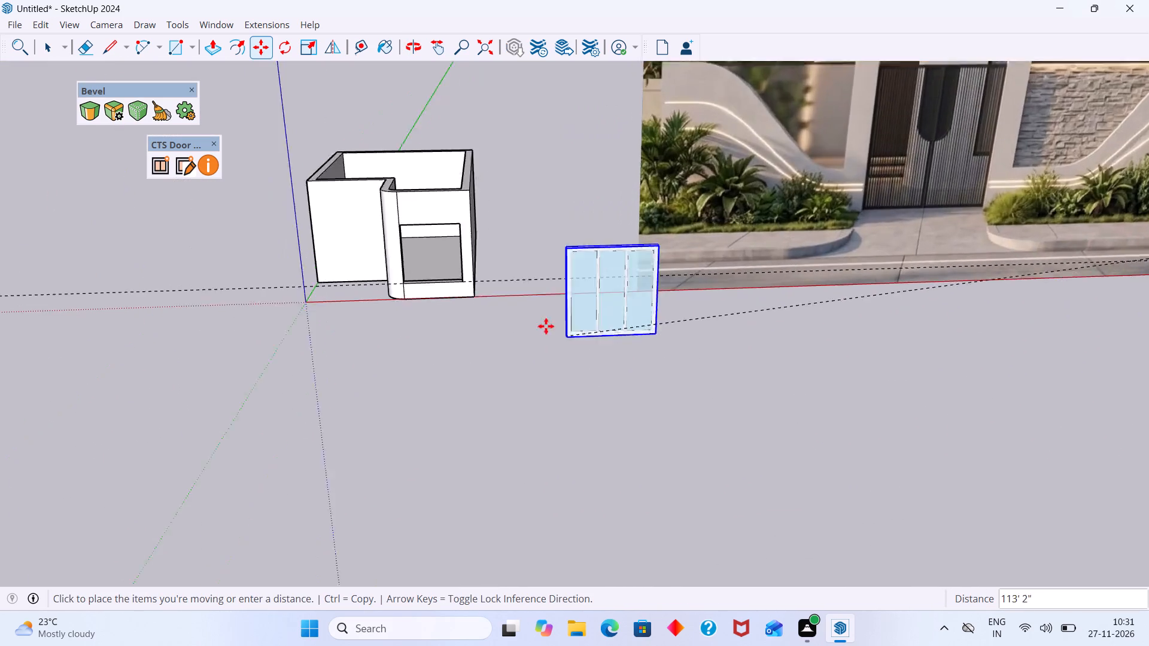
scroll(546, 326, up, 20)
scroll(546, 326, up, 8)
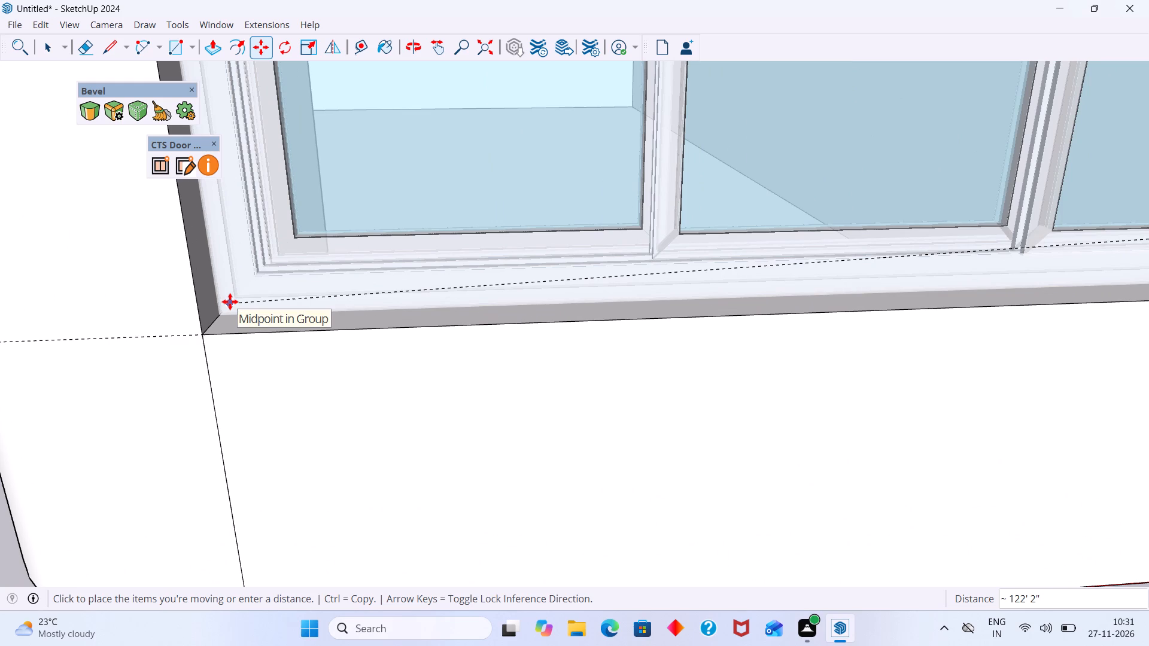
click(230, 301)
key(space)
scroll(375, 292, down, 20)
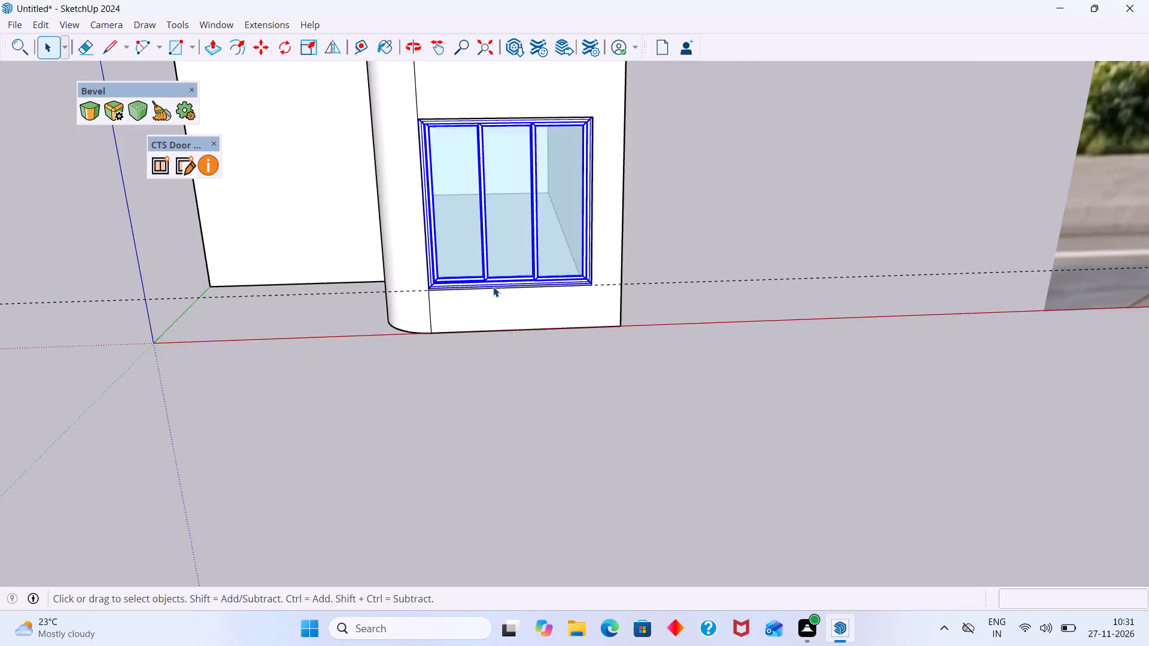
scroll(493, 287, down, 17)
click(212, 365)
Erase the long dashed guide line running parallel to the red axis past the house and reference image.
scroll(591, 234, up, 5)
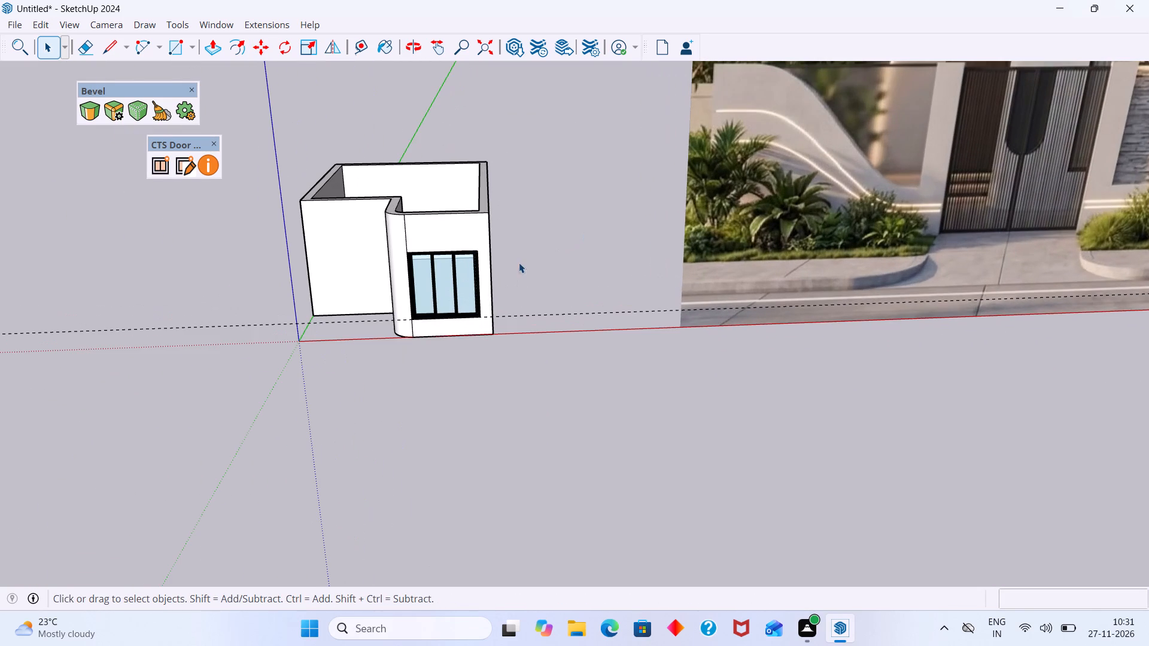
scroll(320, 333, up, 5)
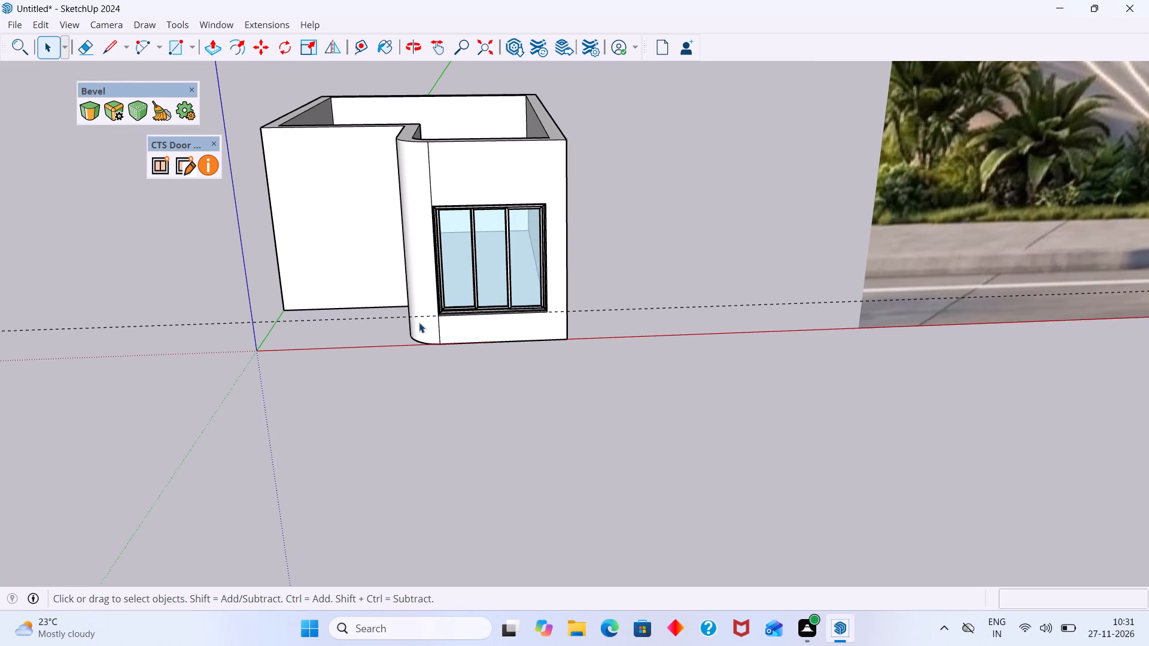
scroll(459, 204, down, 16)
click(478, 370)
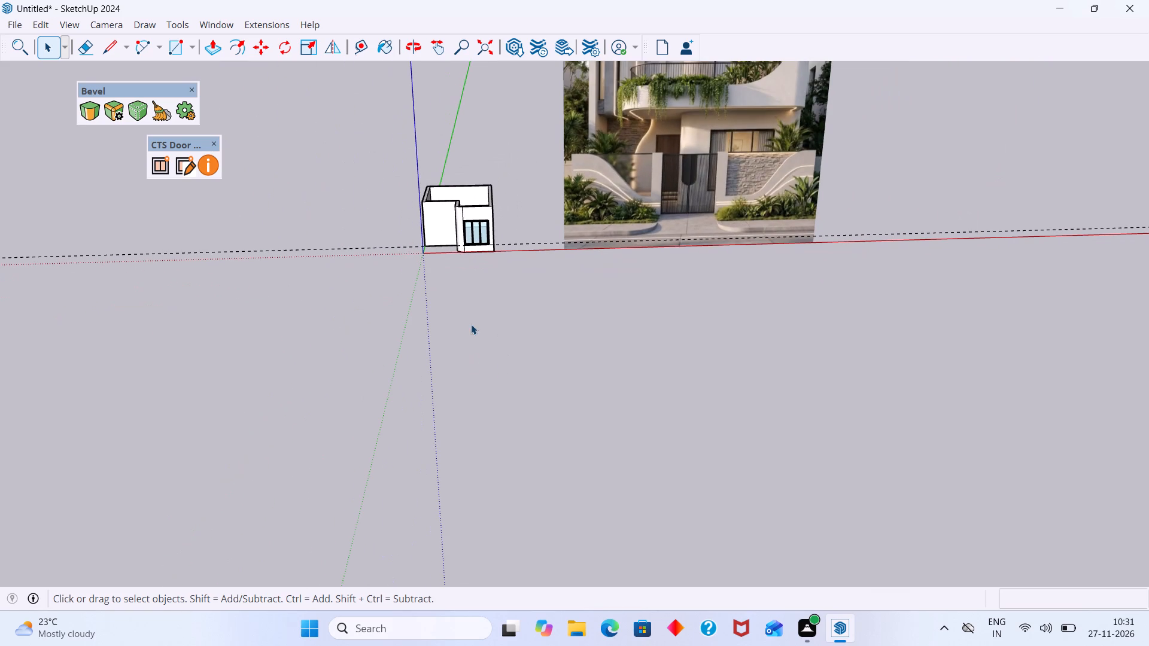
key(e)
drag(367, 236, 367, 246)
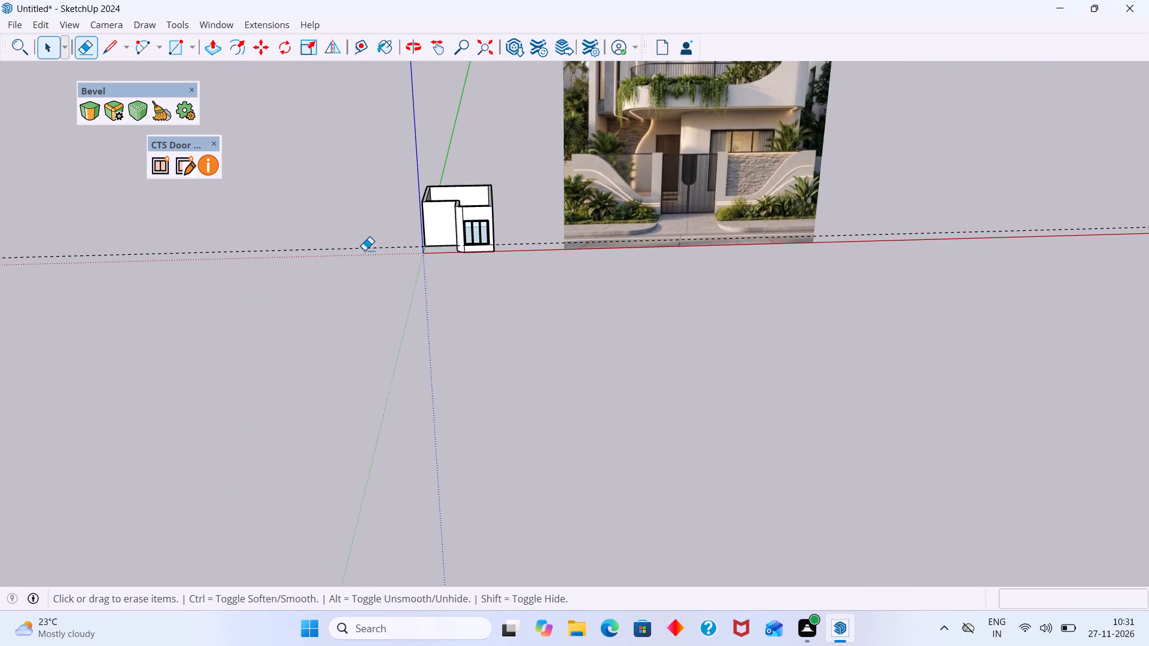
click(364, 250)
scroll(424, 231, down, 9)
middle_drag(463, 264, 510, 248)
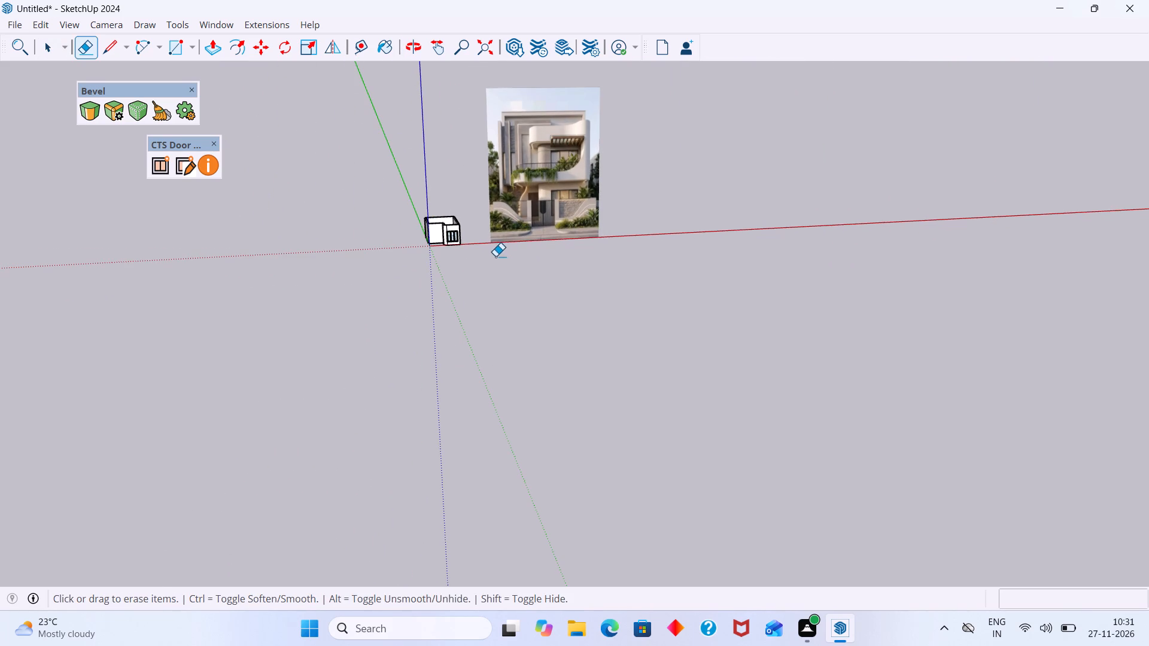
key(space)
Examine the reference facade's entrance area beside the ground-floor window and compare it with the model's recessed front wall.
scroll(496, 239, up, 8)
middle_drag(500, 225, 671, 381)
scroll(604, 373, up, 2)
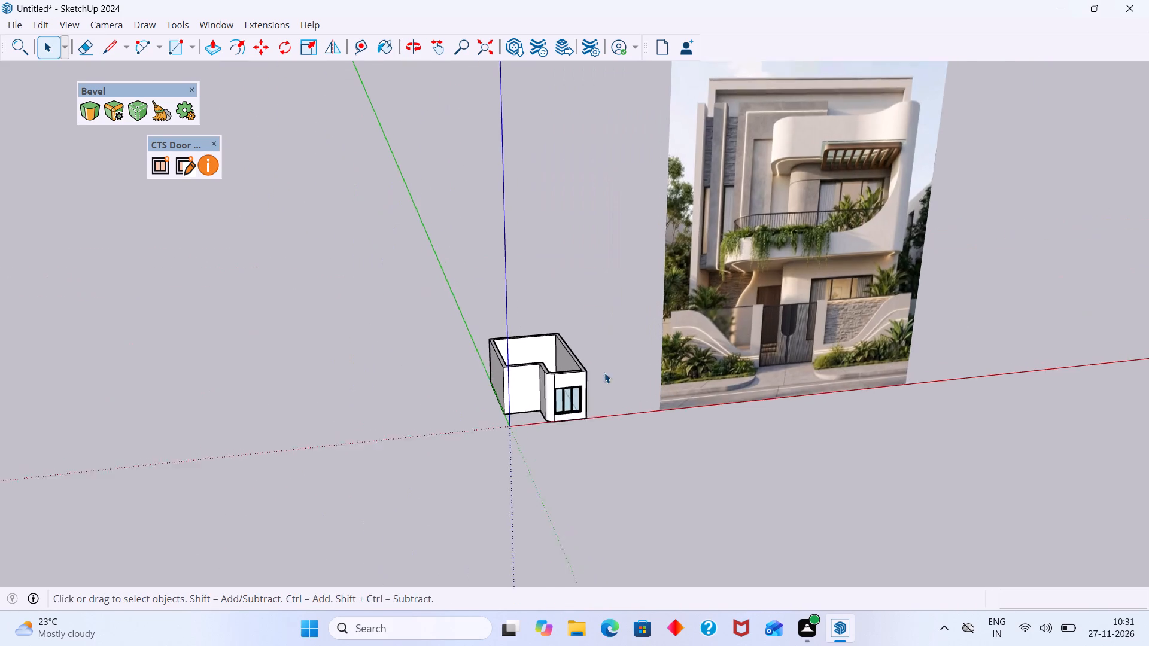
scroll(604, 373, up, 1)
middle_drag(594, 380, 464, 346)
middle_drag(513, 342, 440, 318)
middle_drag(366, 336, 322, 333)
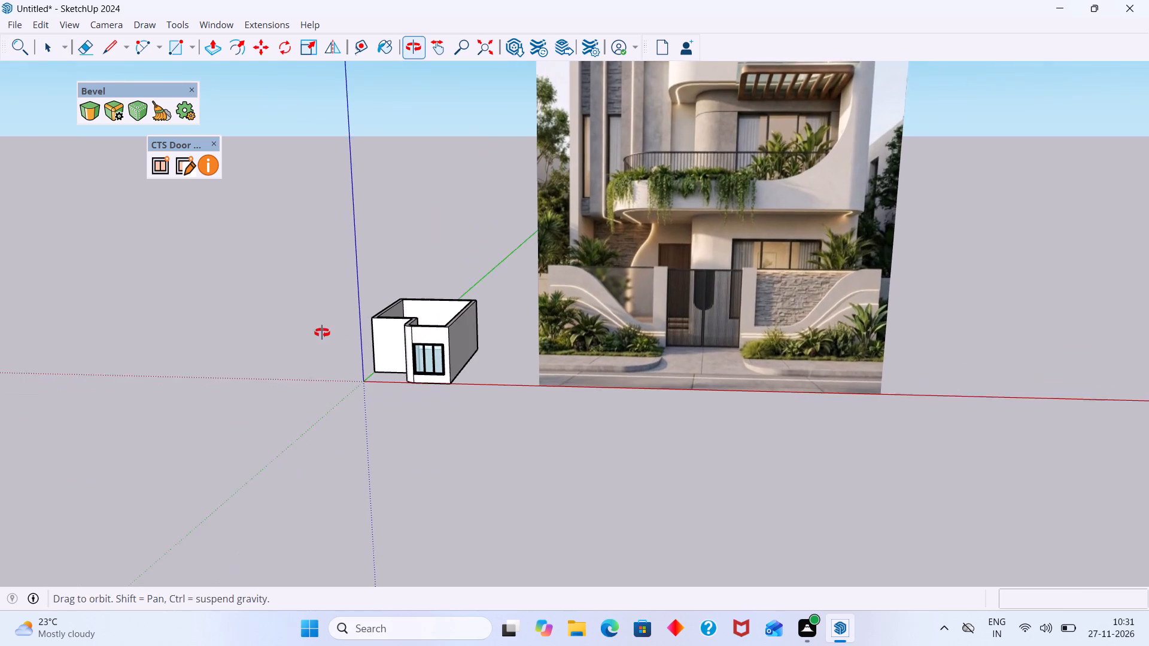
middle_drag(322, 333, 299, 333)
scroll(725, 260, up, 7)
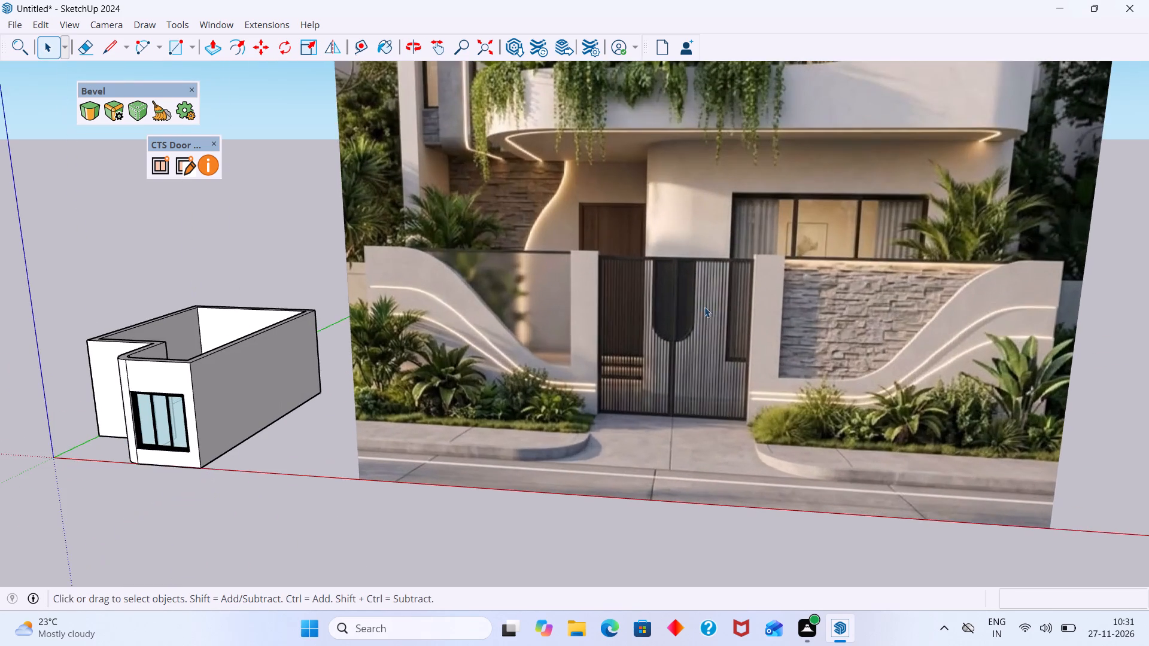
scroll(695, 304, down, 6)
scroll(458, 358, up, 2)
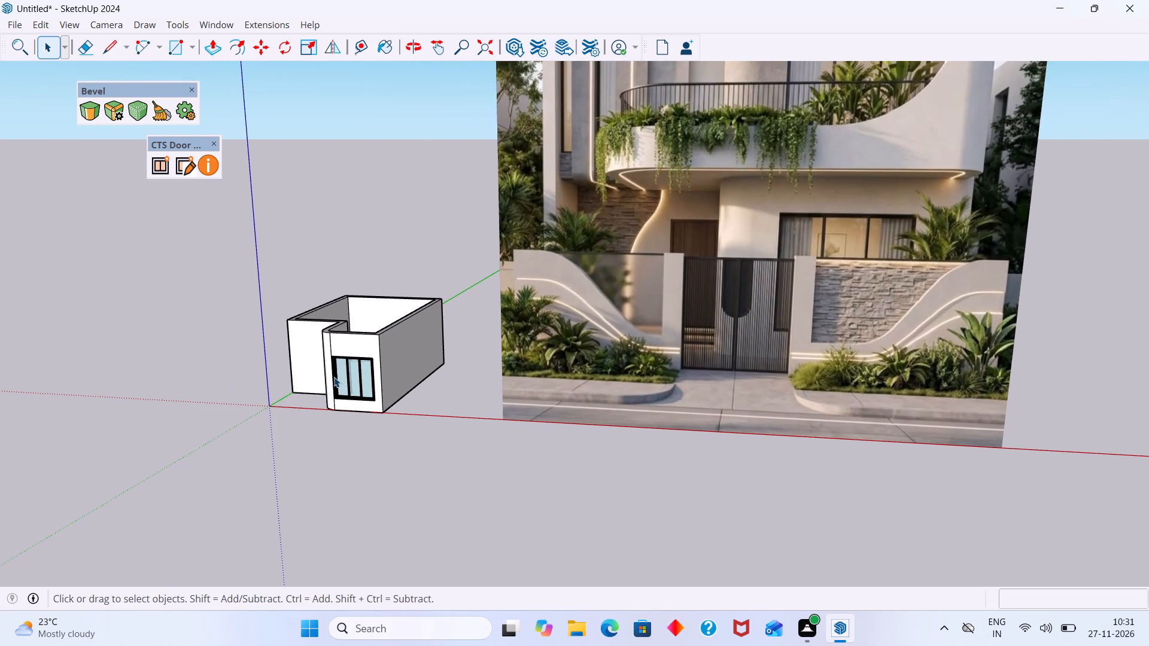
shift+middle_drag(335, 377, 470, 375)
middle_drag(451, 346, 482, 357)
shift+middle_drag(484, 357, 482, 350)
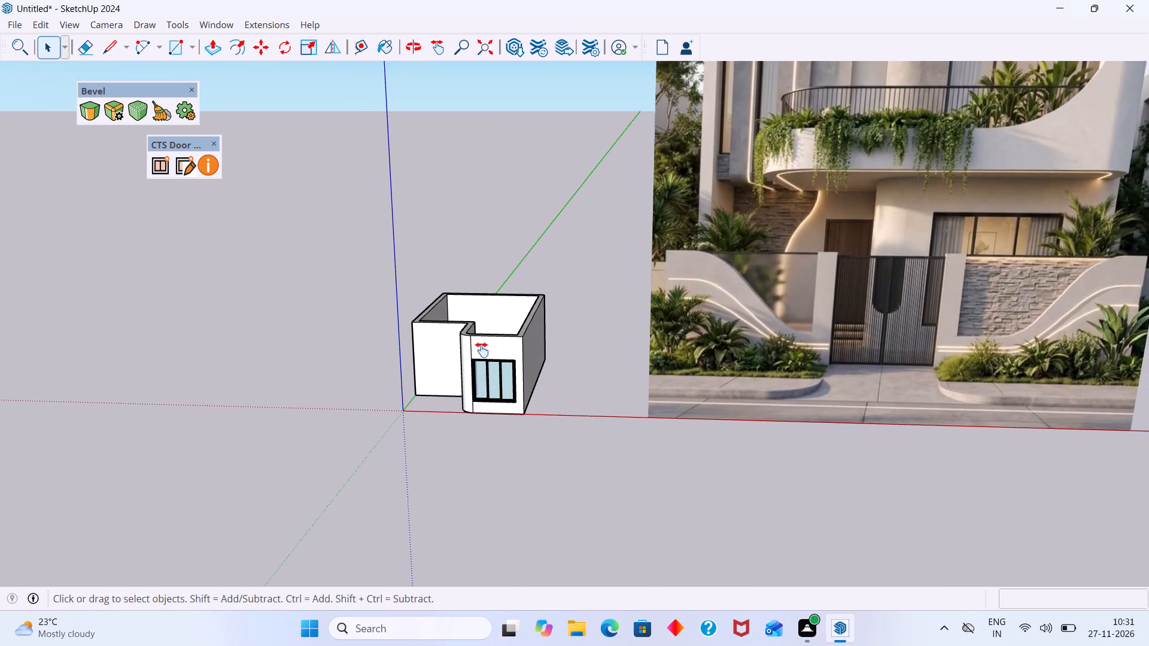
shift+middle_drag(482, 350, 403, 337)
scroll(381, 348, up, 1)
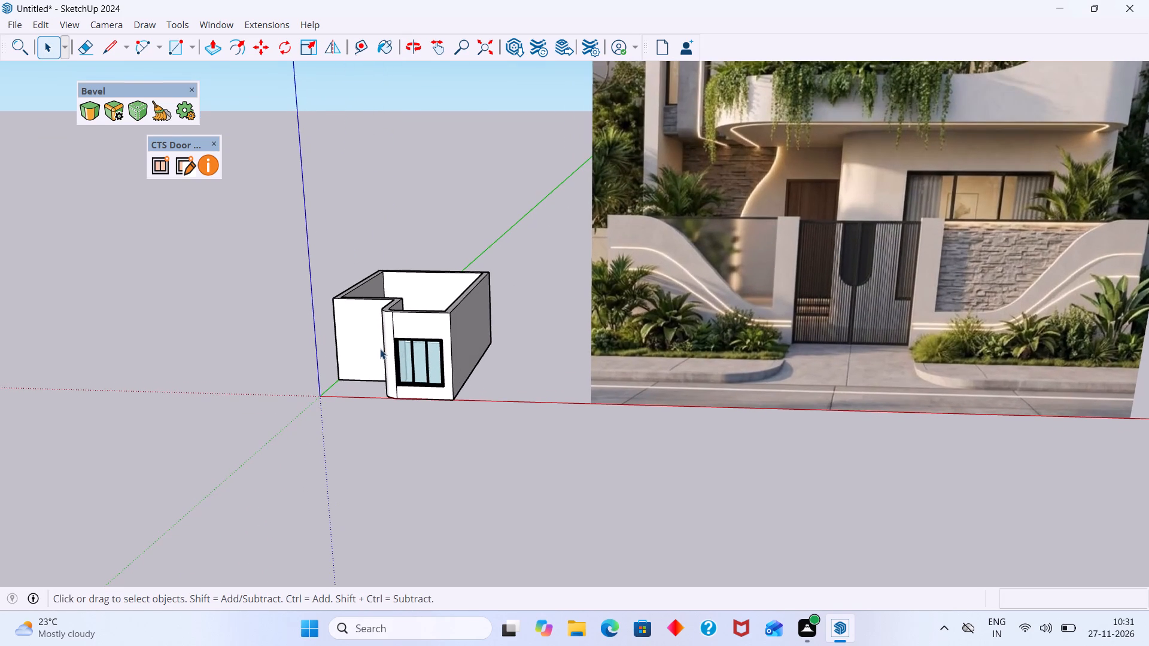
scroll(375, 347, down, 1)
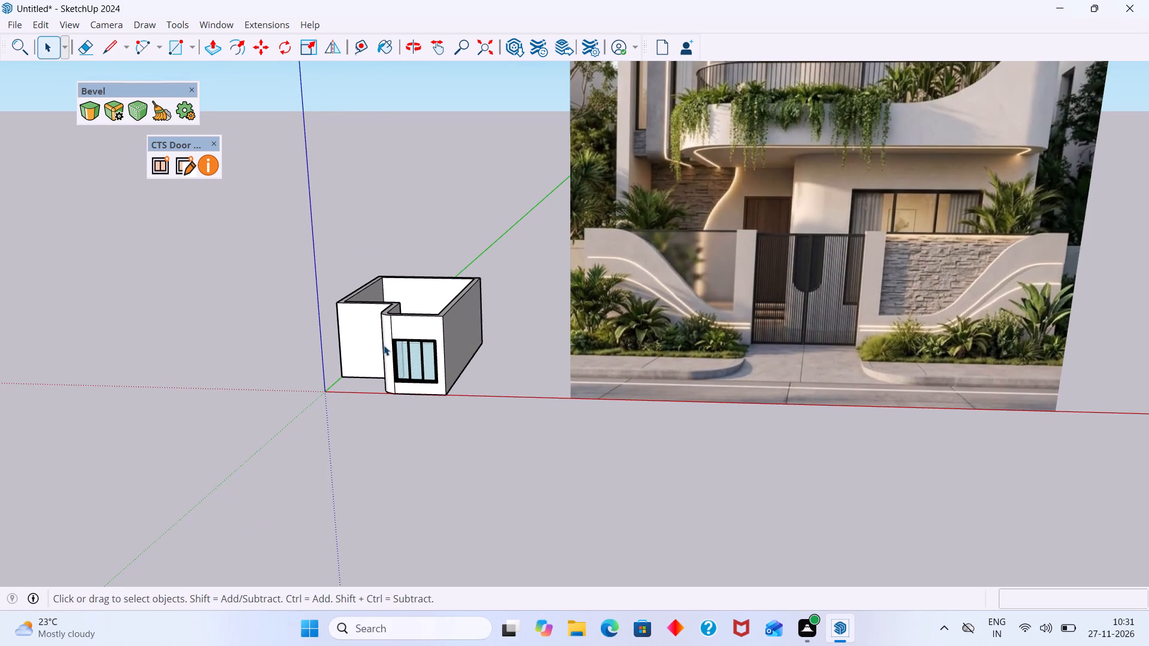
Place a vertical guide on the recessed front wall, 1' from its inner corner with the projecting window bay.
middle_drag(405, 347, 470, 348)
scroll(376, 357, up, 9)
middle_drag(404, 351, 502, 354)
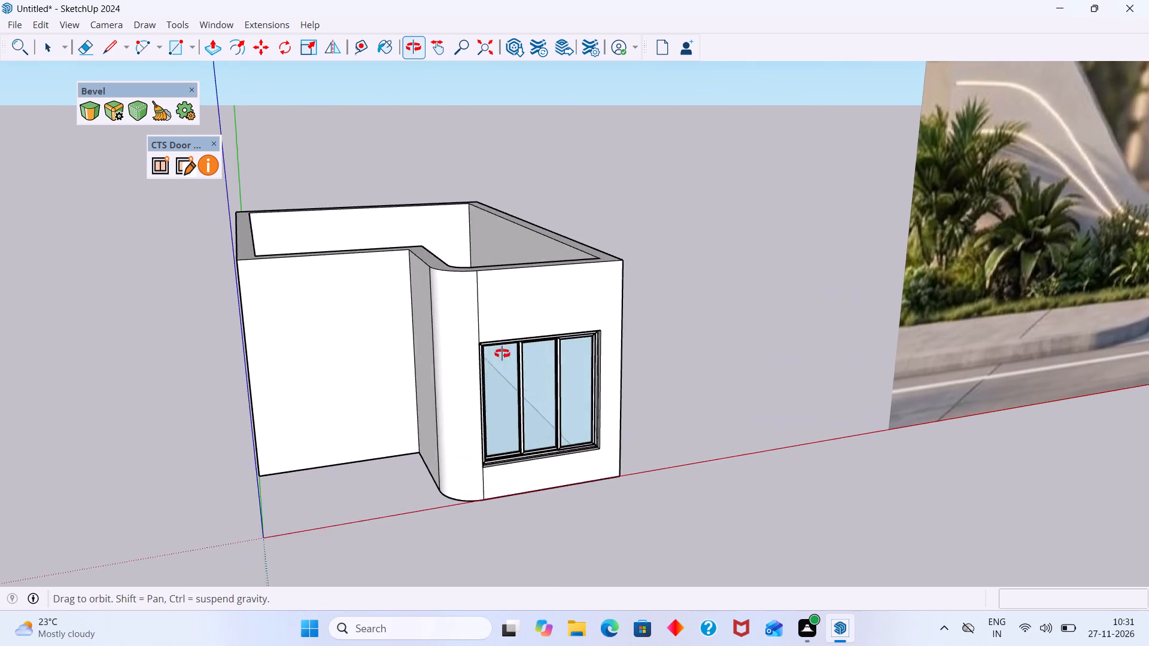
middle_drag(502, 354, 521, 353)
key(t)
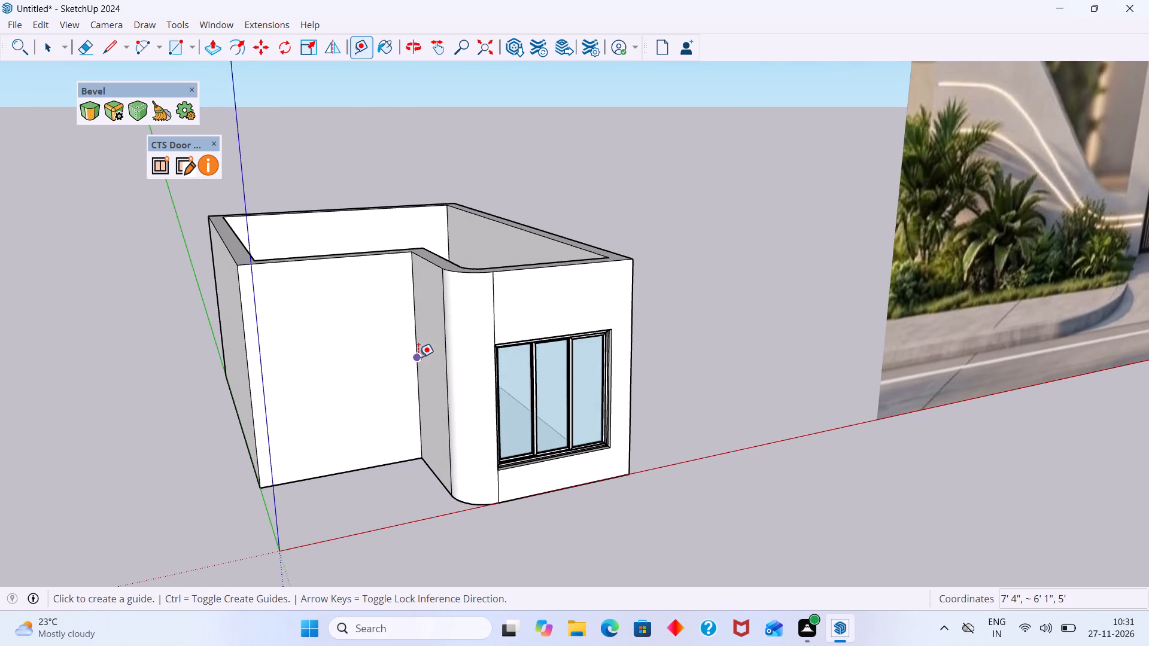
click(418, 357)
scroll(396, 373, up, 3)
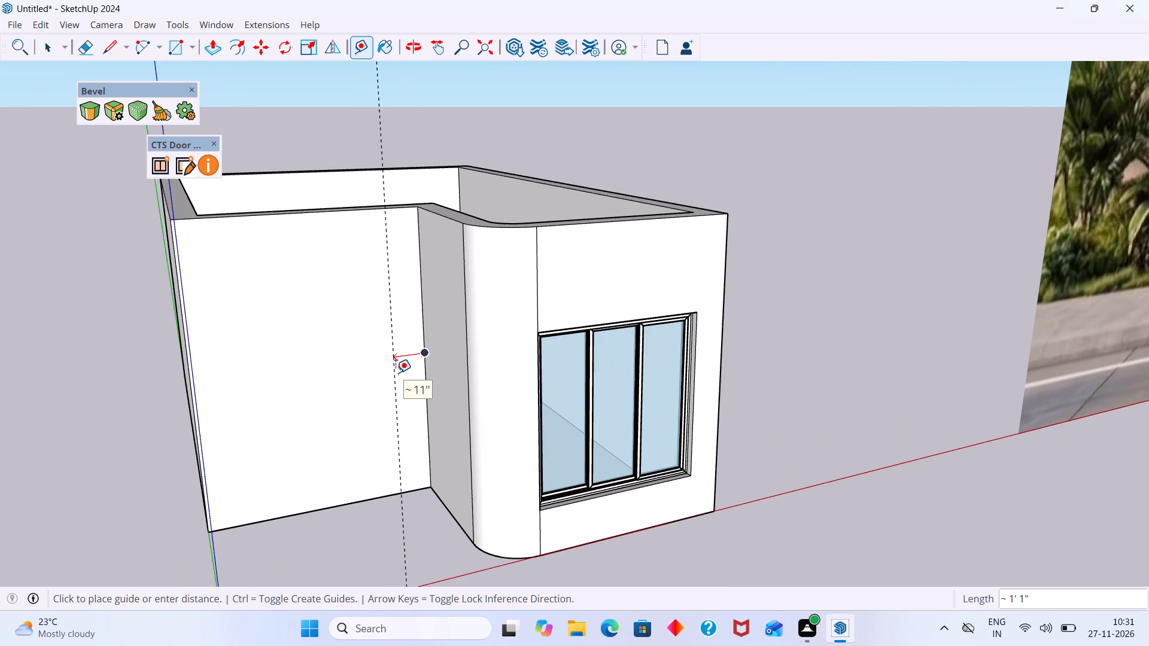
text(1')
key(Return)
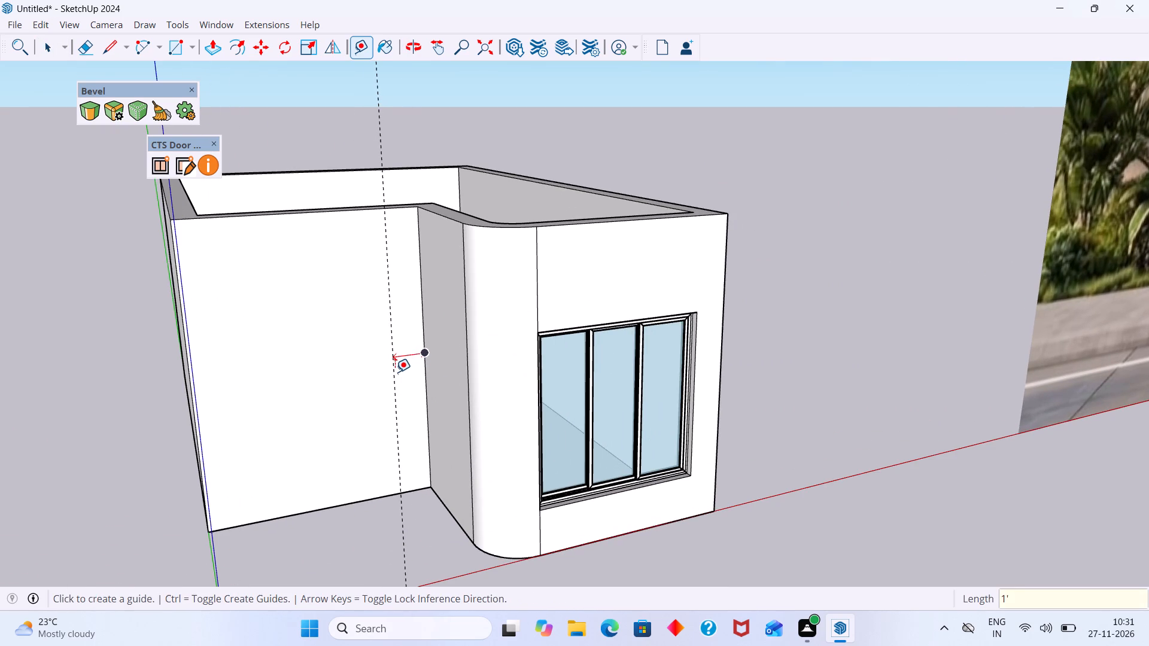
click(393, 353)
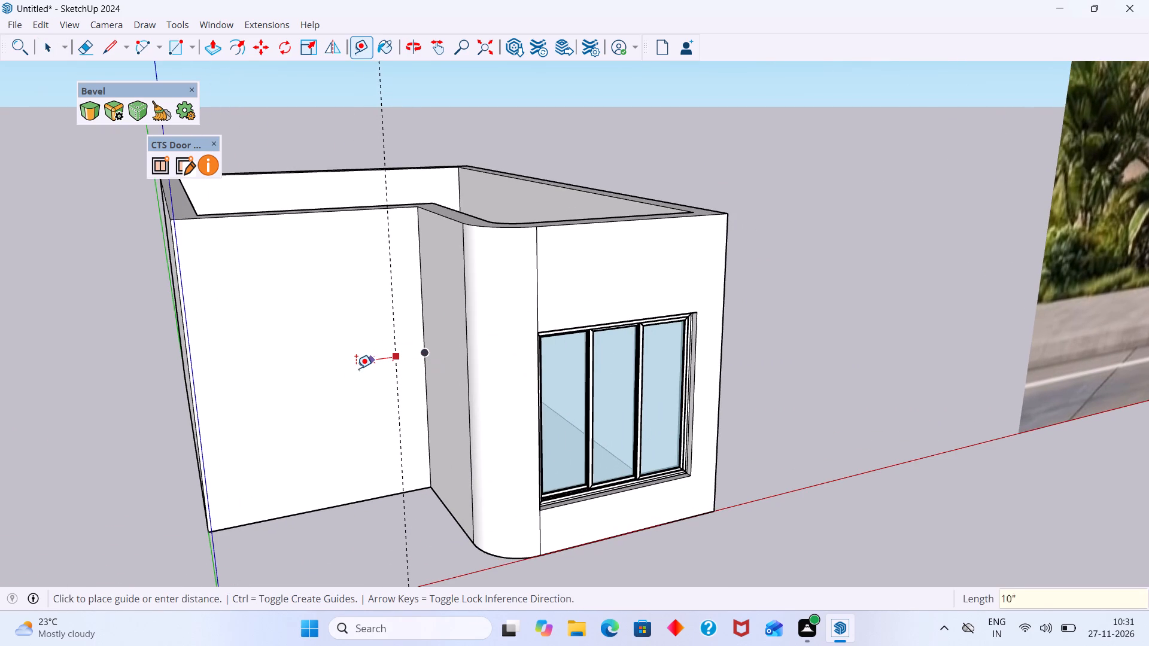
key(Escape)
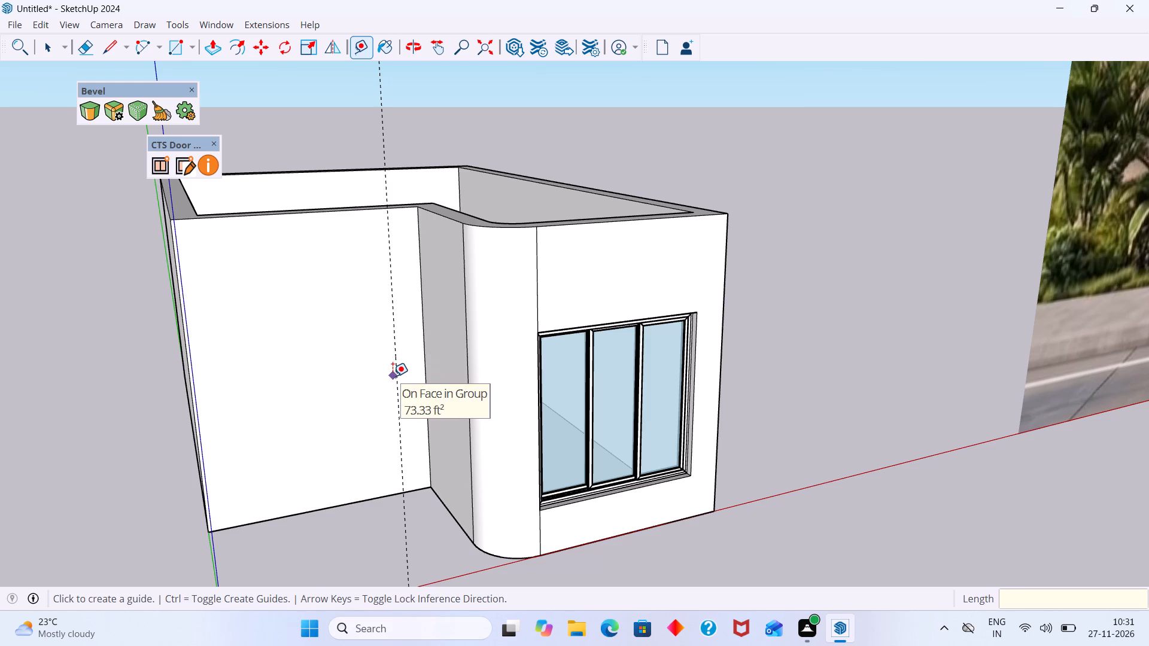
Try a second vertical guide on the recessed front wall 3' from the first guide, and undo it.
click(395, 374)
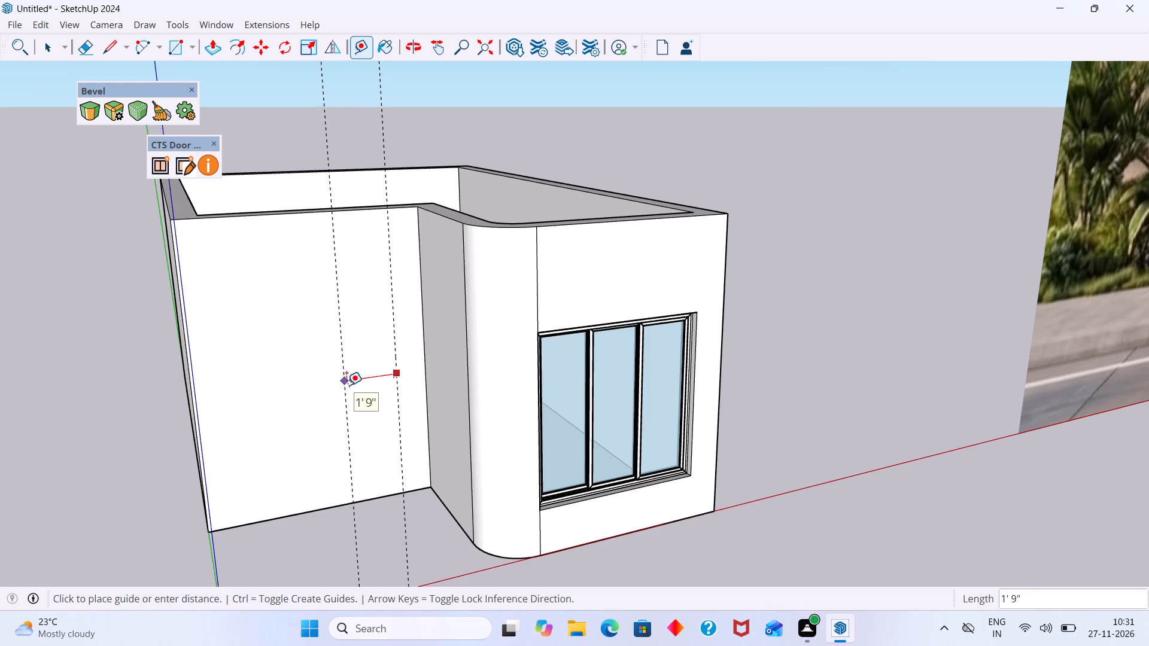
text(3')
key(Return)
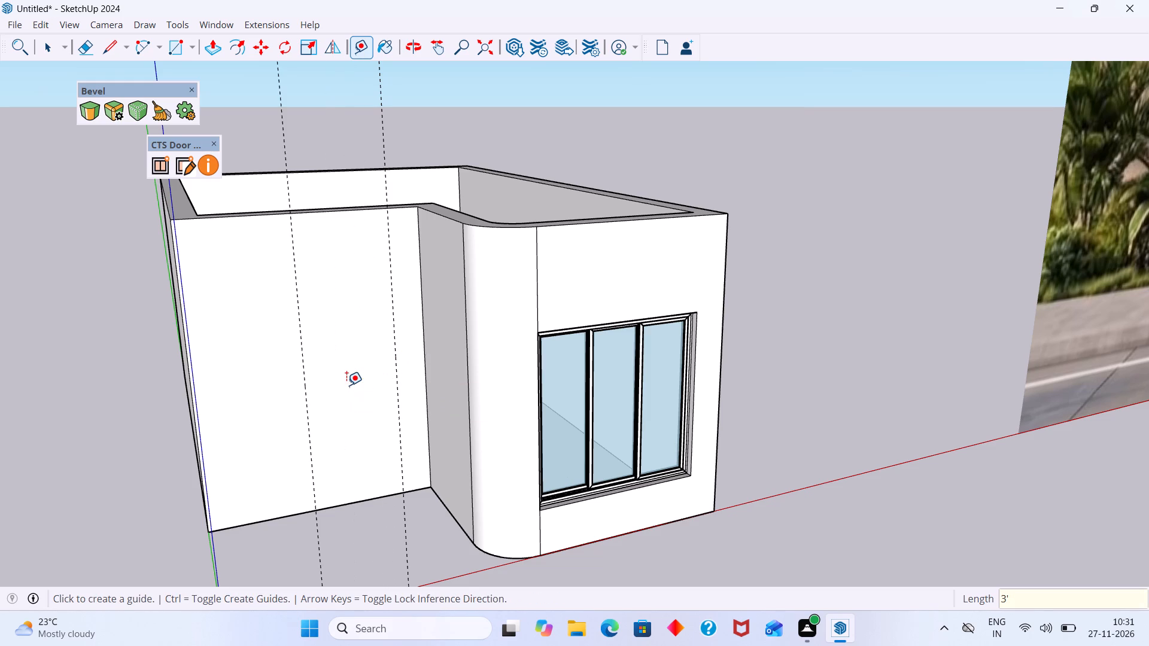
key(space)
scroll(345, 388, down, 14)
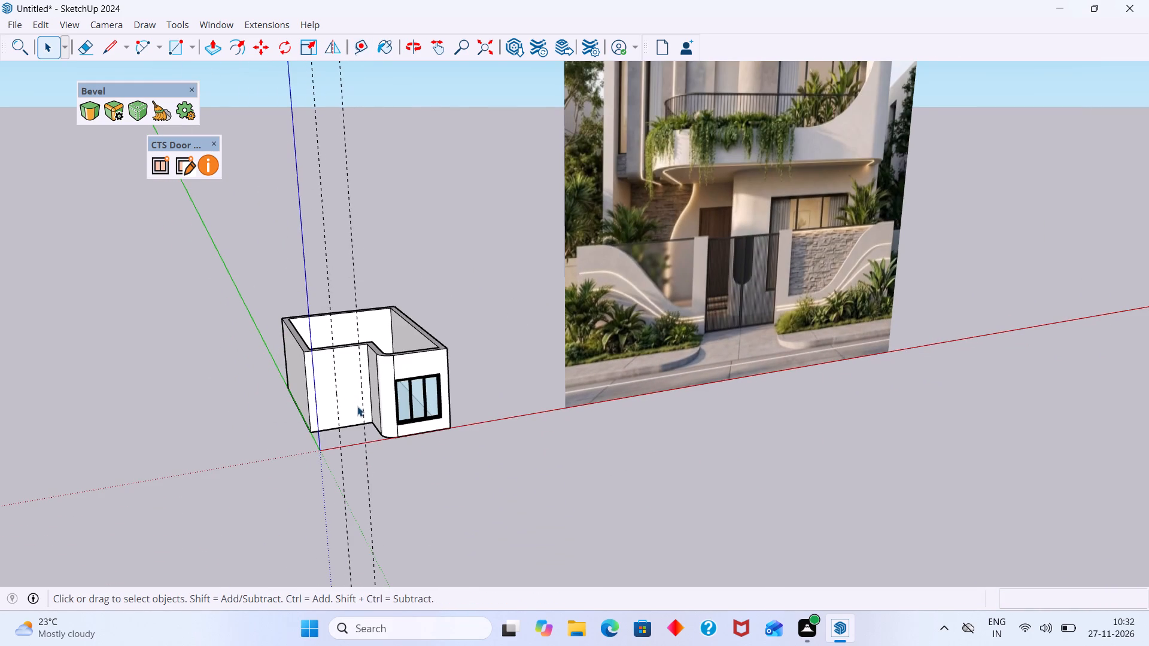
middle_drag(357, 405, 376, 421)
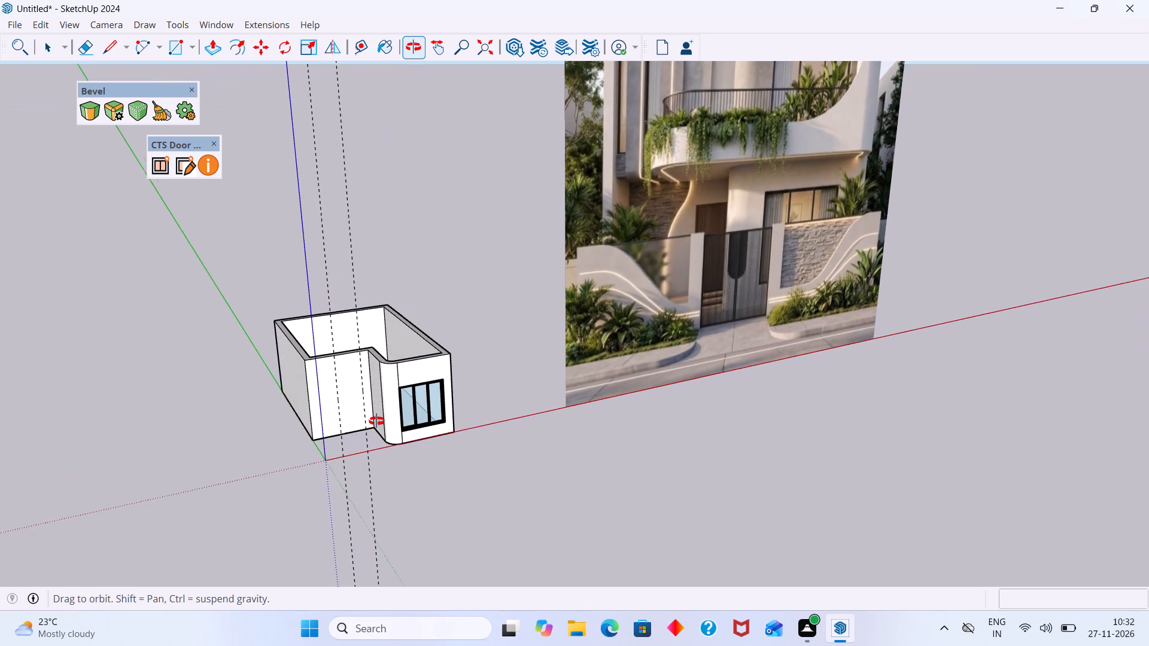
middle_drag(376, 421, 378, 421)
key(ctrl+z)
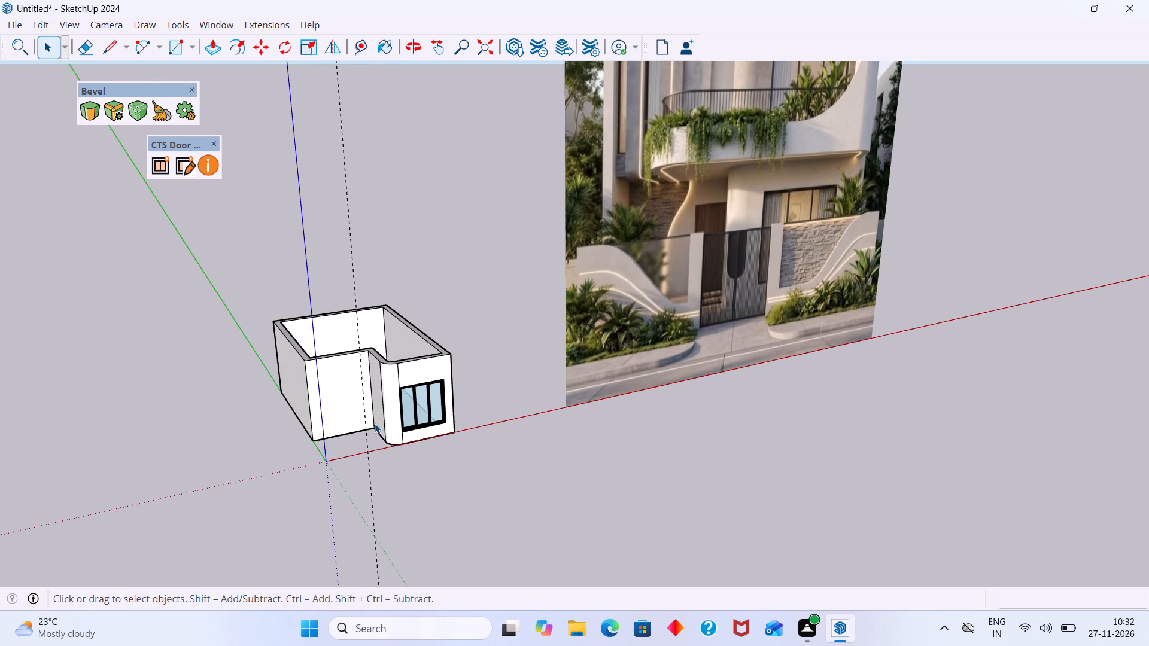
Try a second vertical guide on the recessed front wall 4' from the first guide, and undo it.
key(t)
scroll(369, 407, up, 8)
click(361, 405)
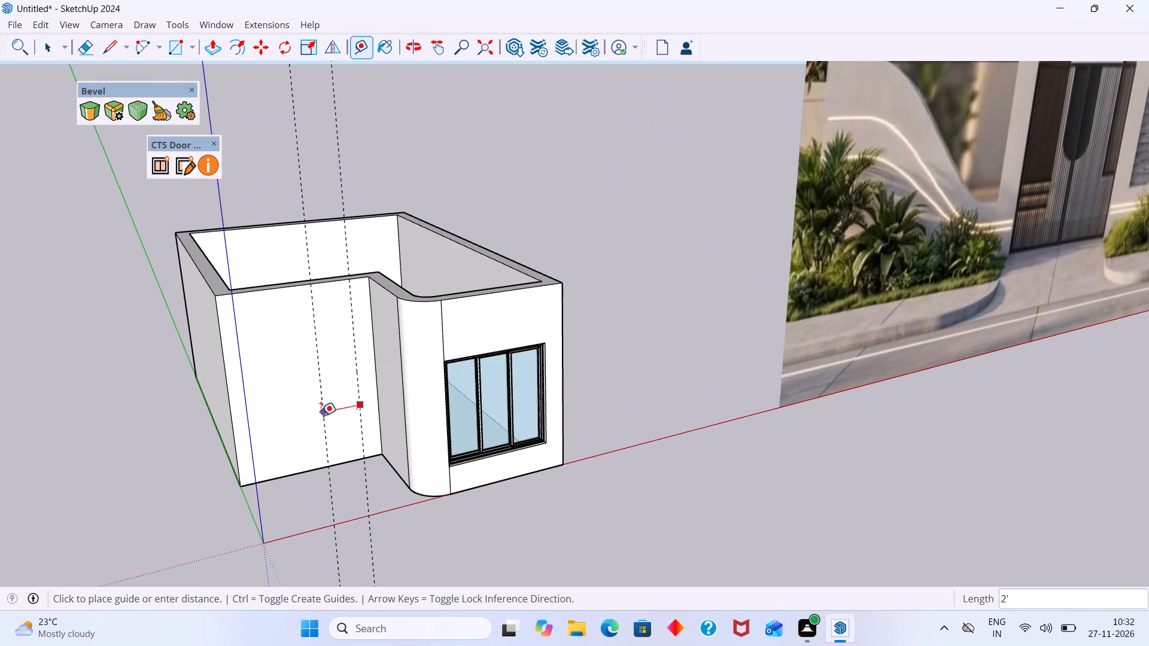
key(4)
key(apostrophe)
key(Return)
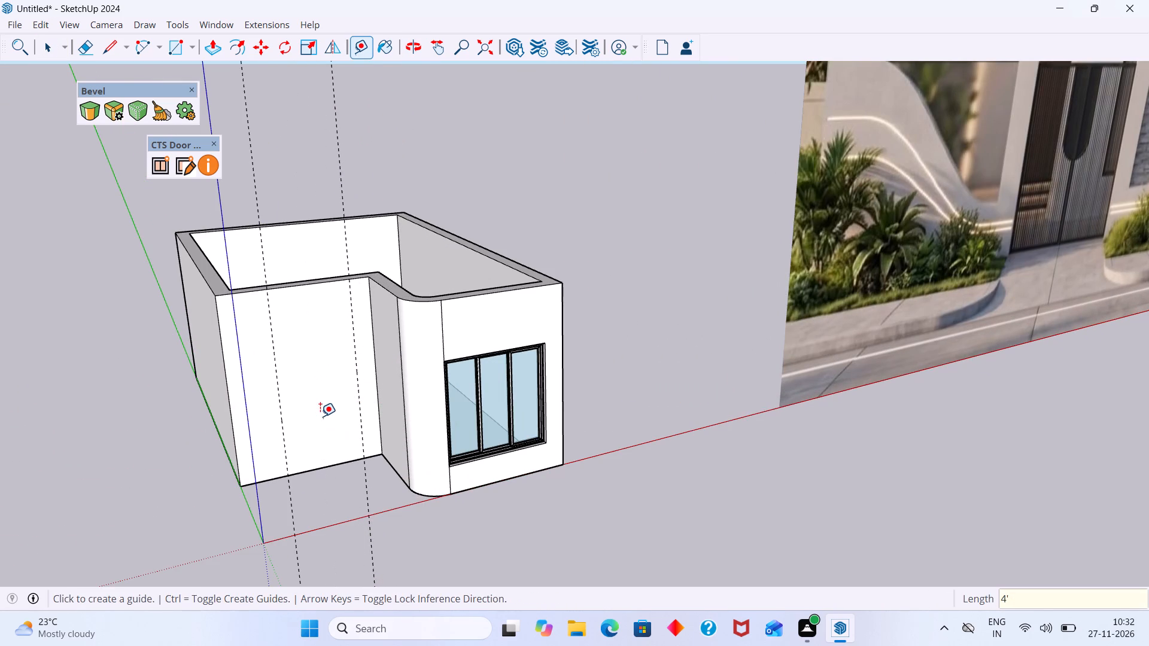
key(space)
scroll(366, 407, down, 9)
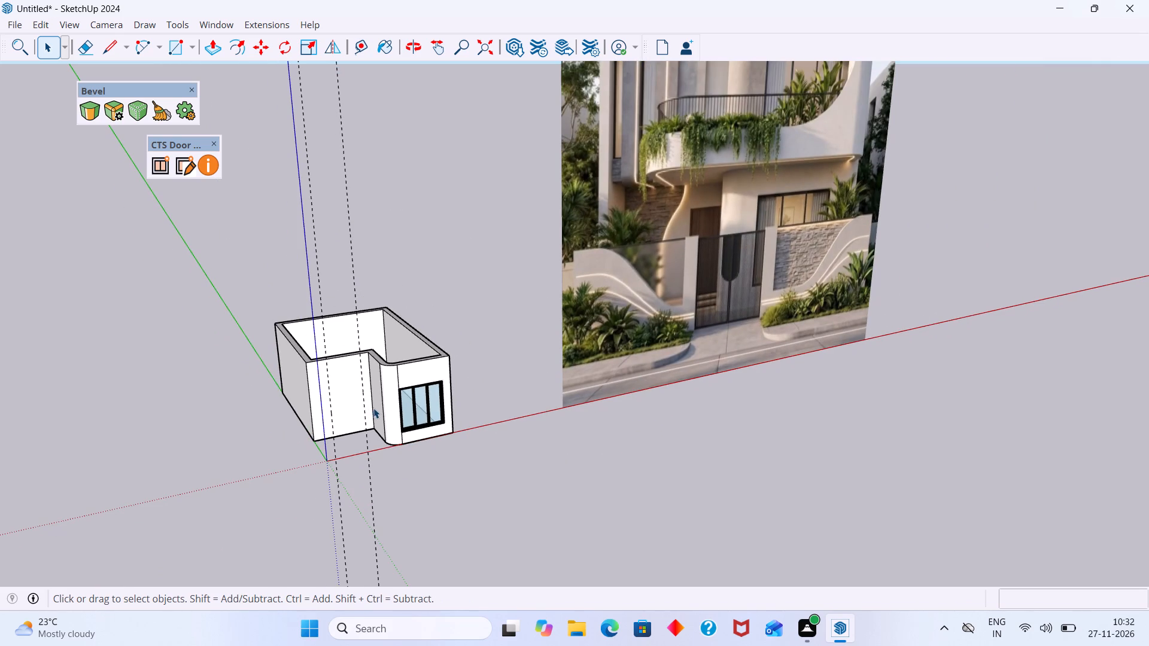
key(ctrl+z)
Place a second vertical guide on the recessed front wall, 3' from the first guide and away from the window bay.
scroll(384, 400, up, 14)
middle_drag(361, 420, 419, 400)
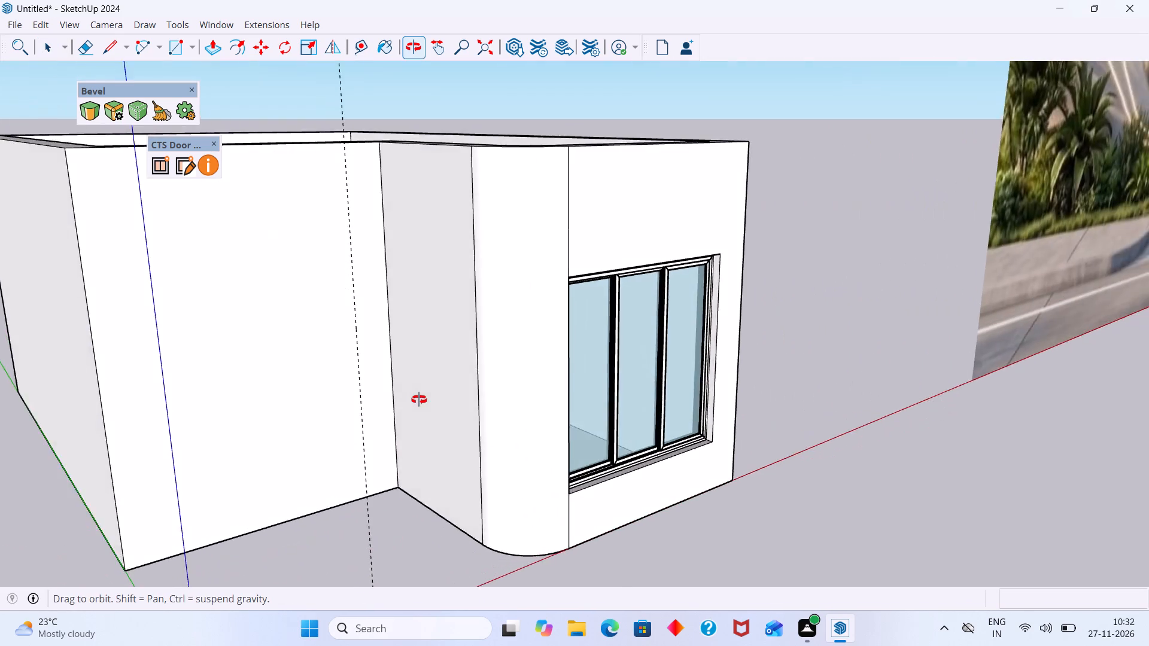
middle_drag(419, 400, 303, 426)
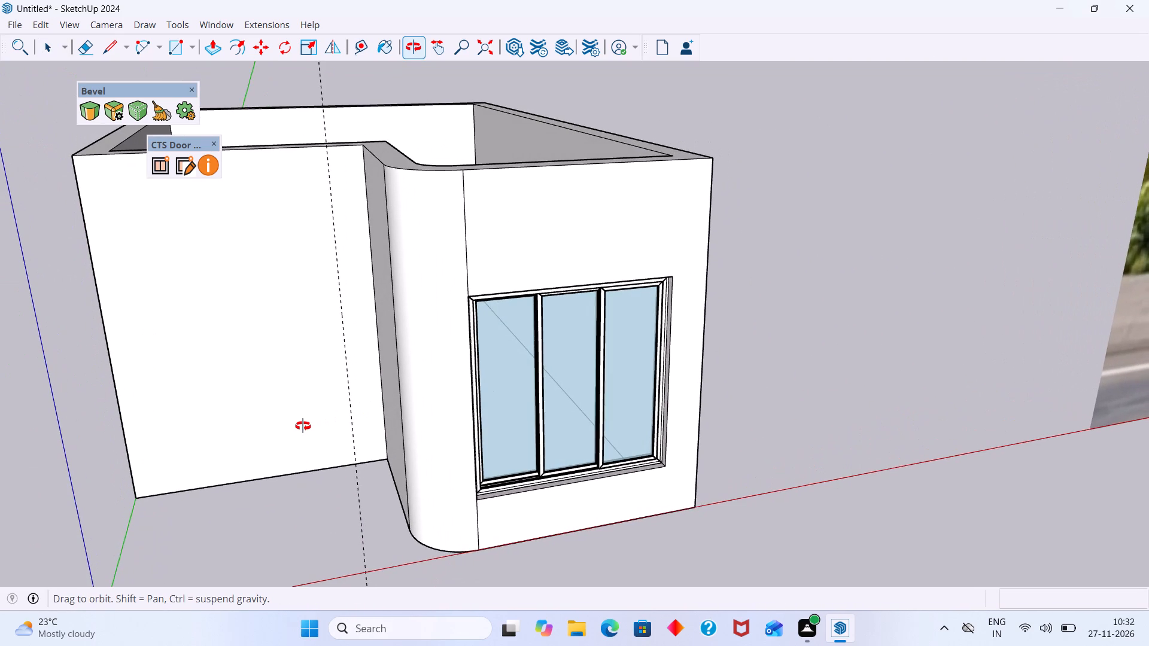
middle_drag(303, 426, 268, 430)
scroll(269, 426, down, 16)
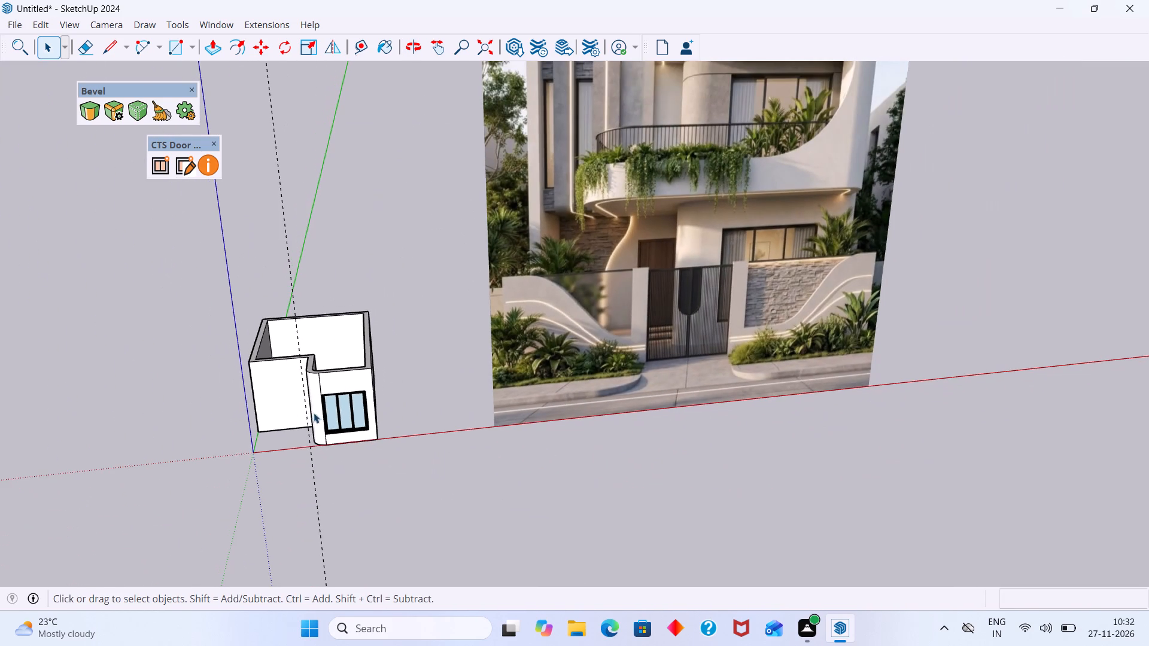
scroll(305, 406, up, 10)
key(t)
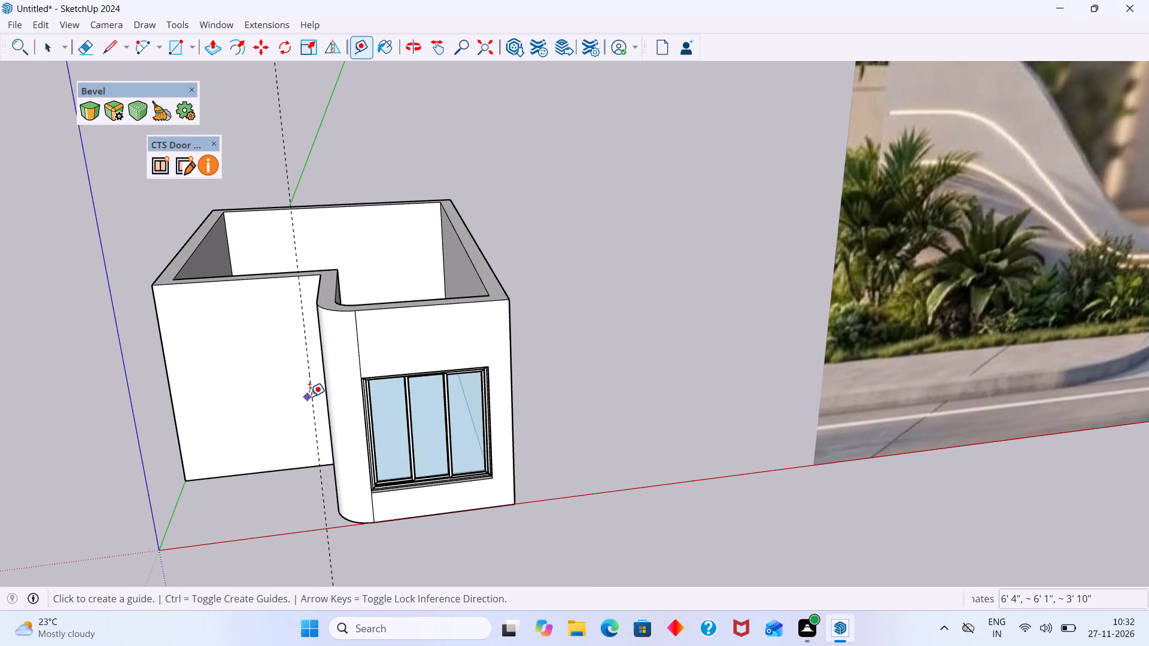
click(309, 397)
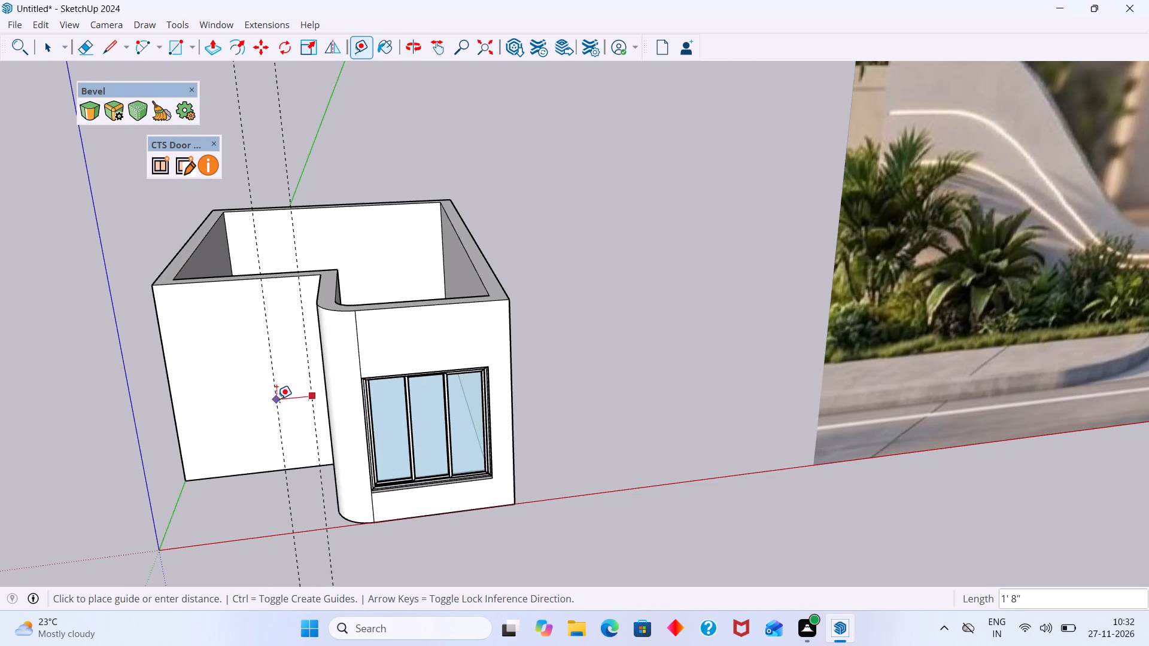
key(3)
key(apostrophe)
key(Return)
key(space)
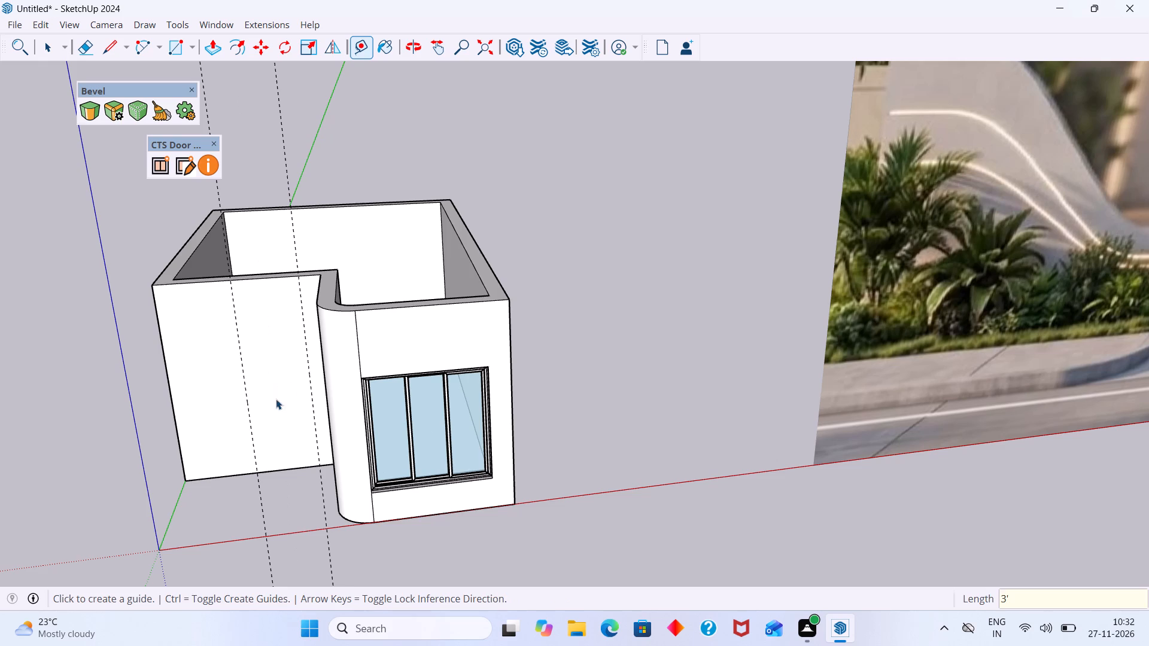
Place a horizontal guide on the recessed front wall, 3' below its top edge.
scroll(305, 400, down, 11)
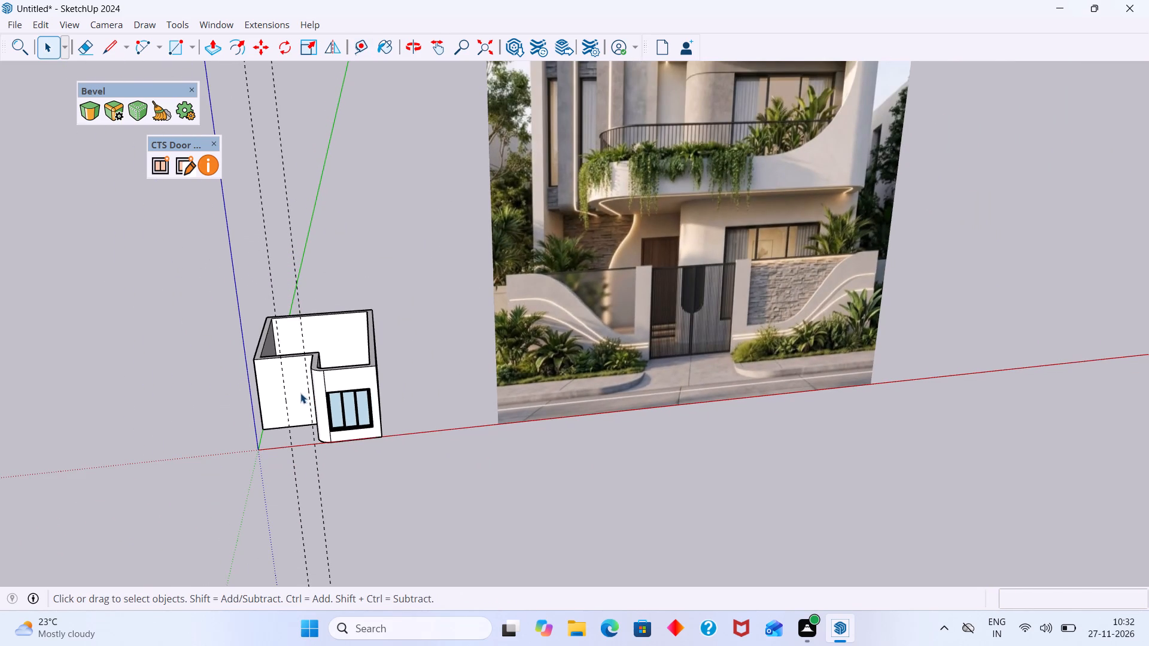
key(t)
scroll(291, 368, up, 7)
click(291, 349)
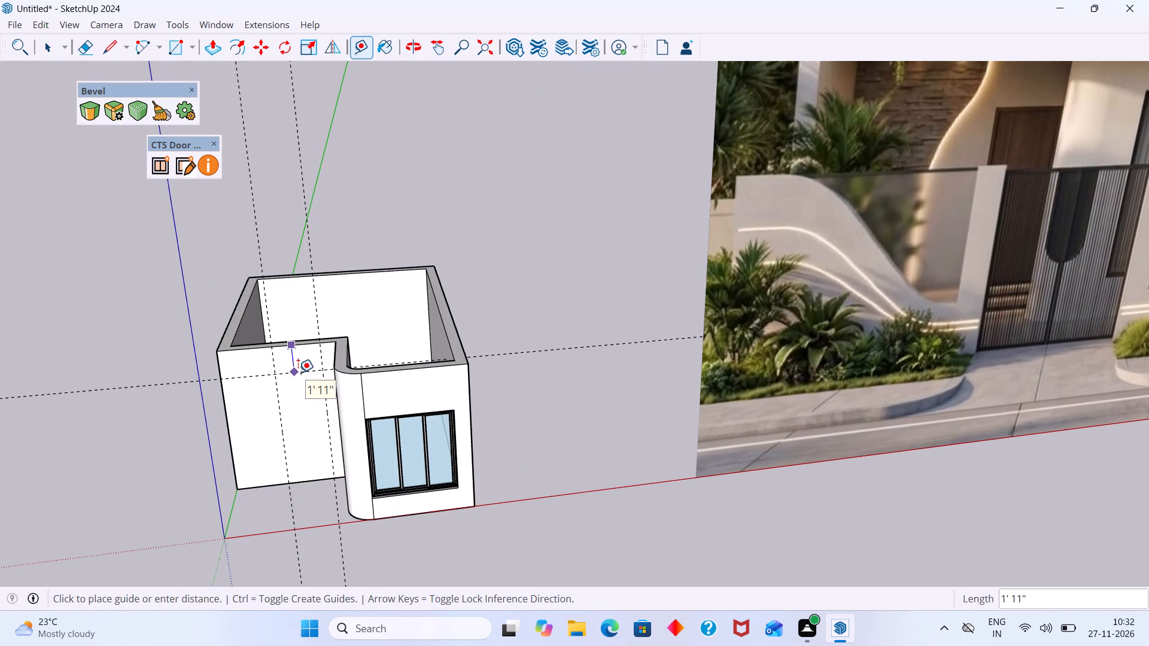
text(3')
key(Return)
key(space)
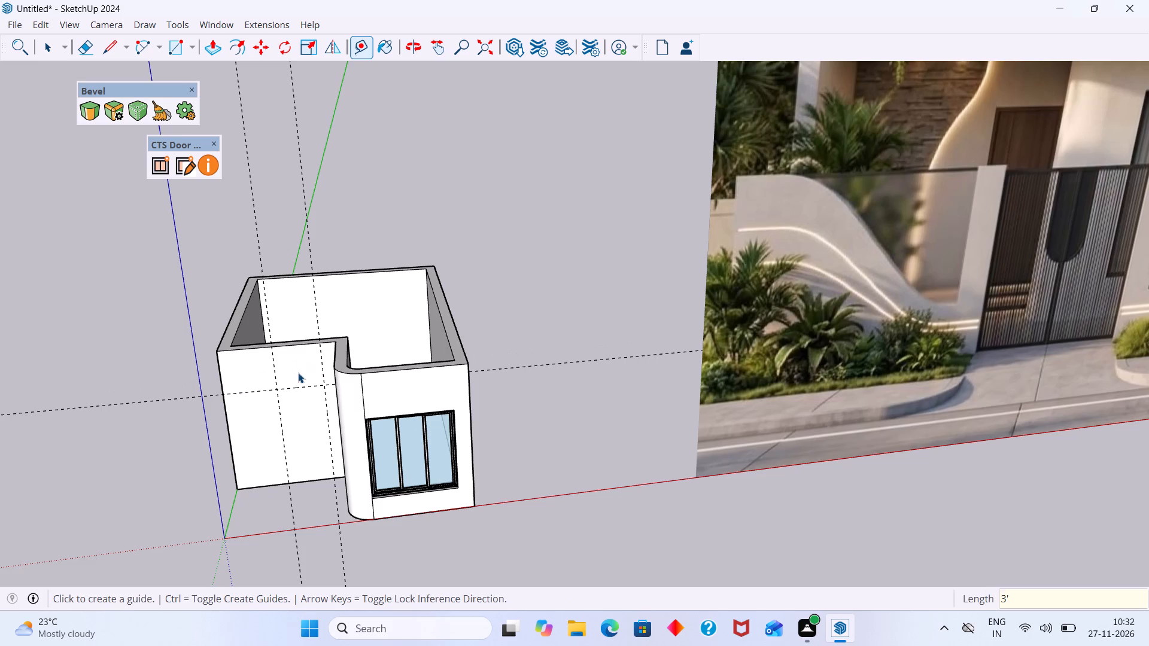
Examine the entrance door and gate in the reference facade and compare them with the guides on the recessed wall.
scroll(298, 373, down, 7)
middle_drag(294, 392, 320, 334)
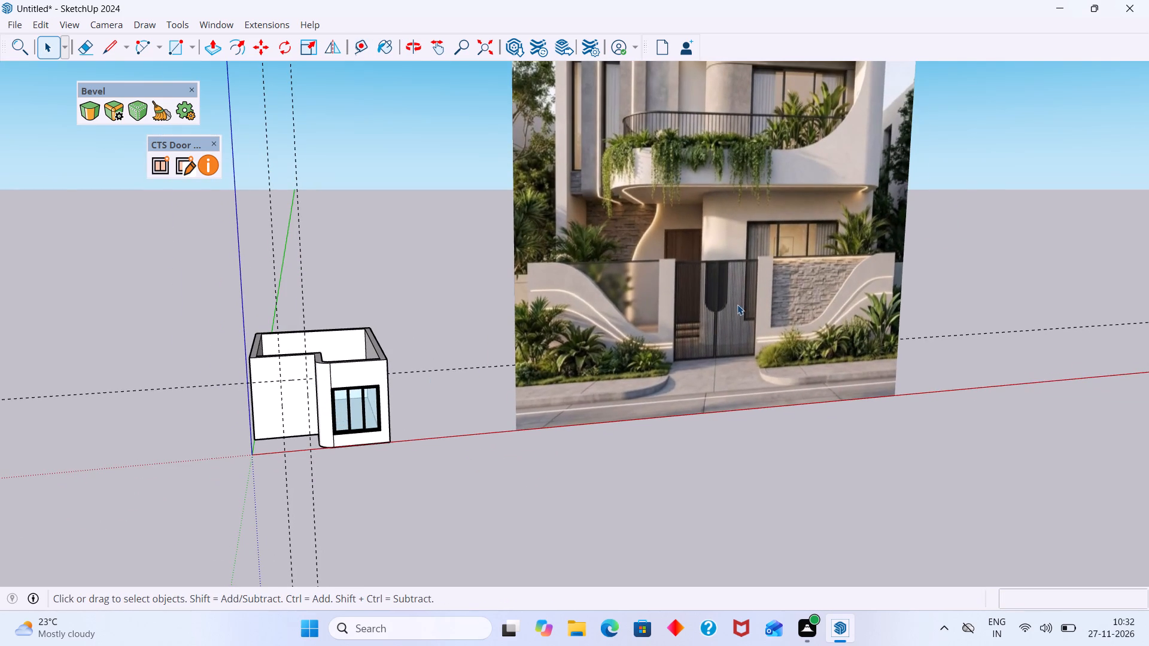
scroll(737, 304, up, 8)
middle_drag(688, 351, 638, 423)
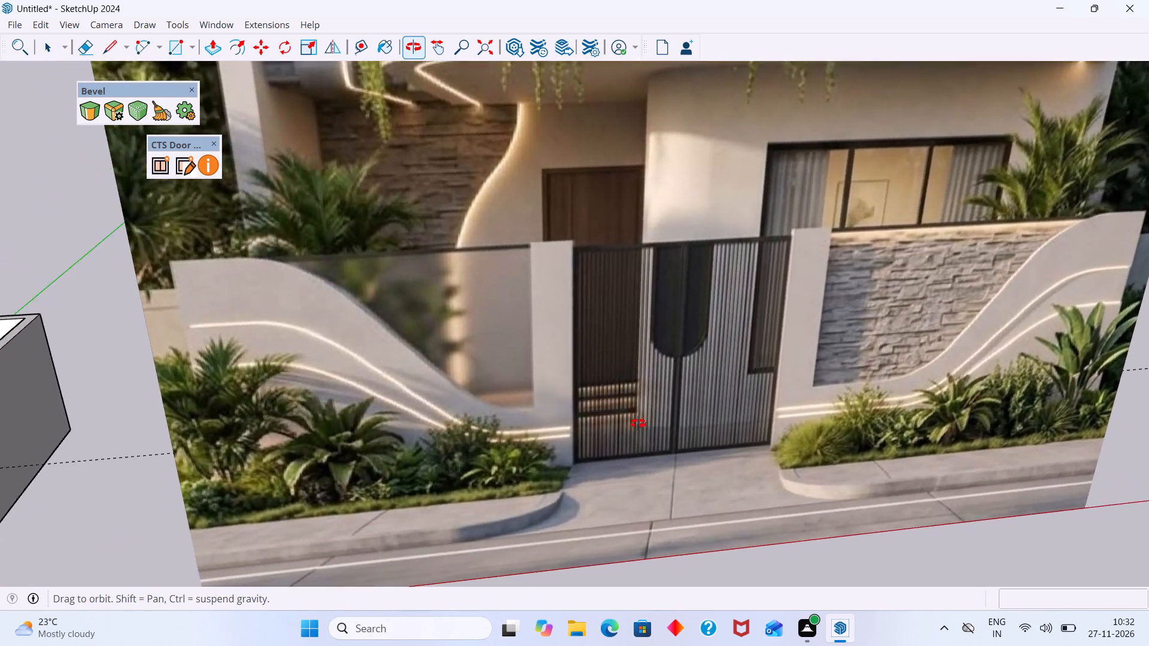
middle_drag(638, 423, 601, 328)
scroll(599, 325, down, 12)
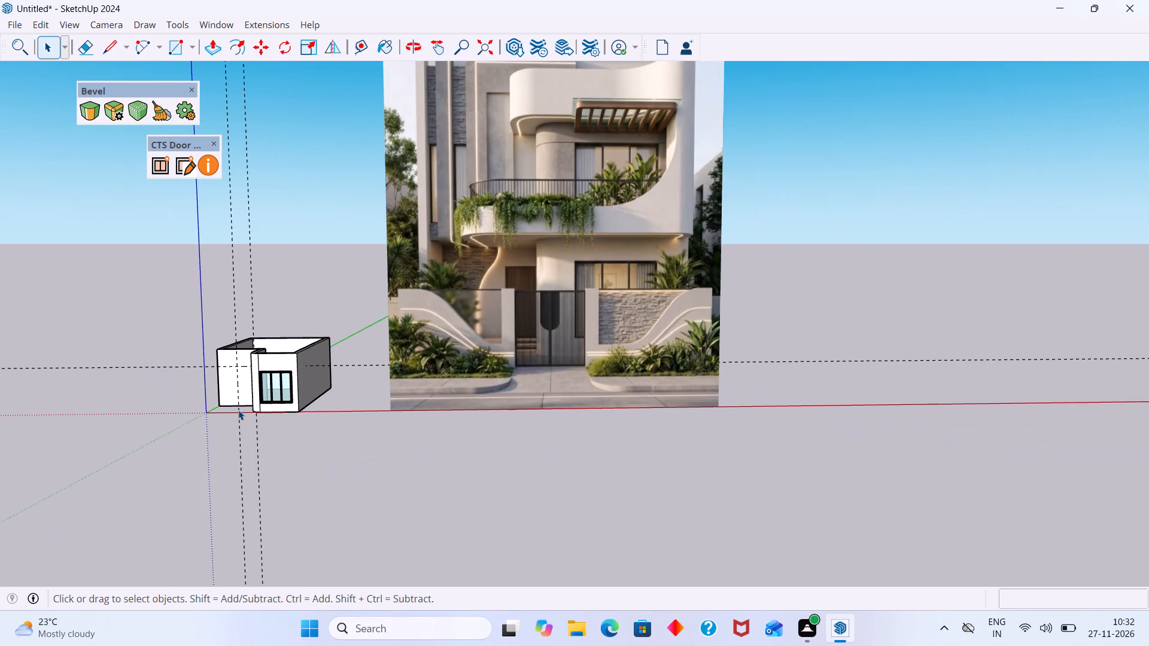
middle_drag(258, 406, 587, 371)
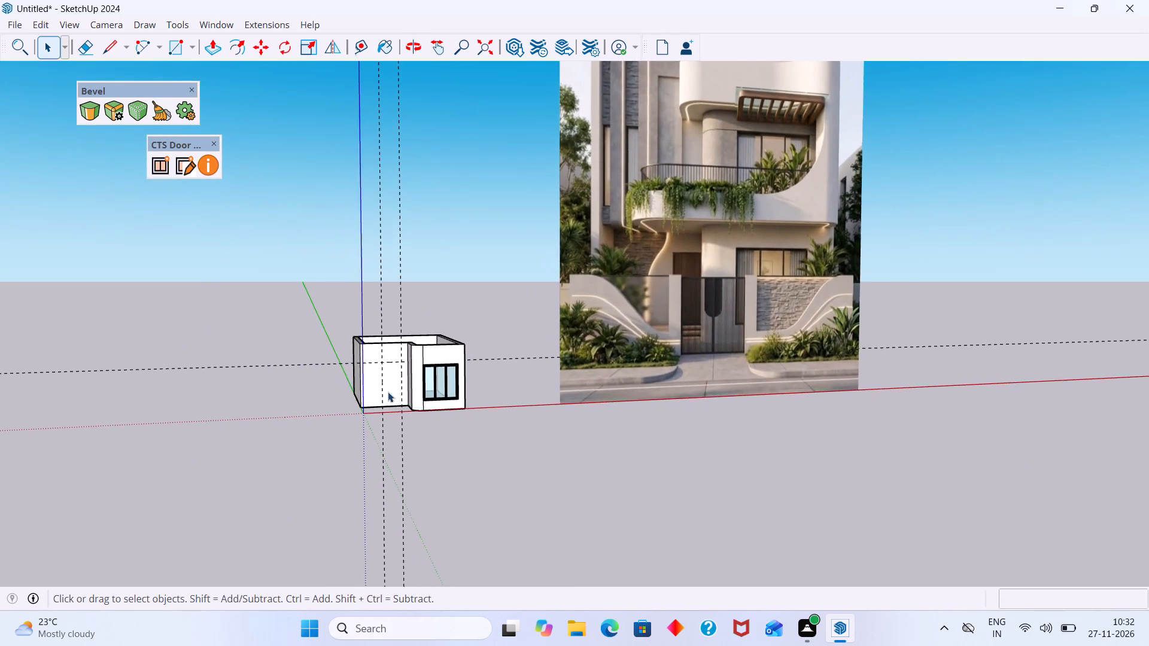
Open the house walls group for editing and select the recessed front wall face.
scroll(377, 391, up, 14)
click(364, 358)
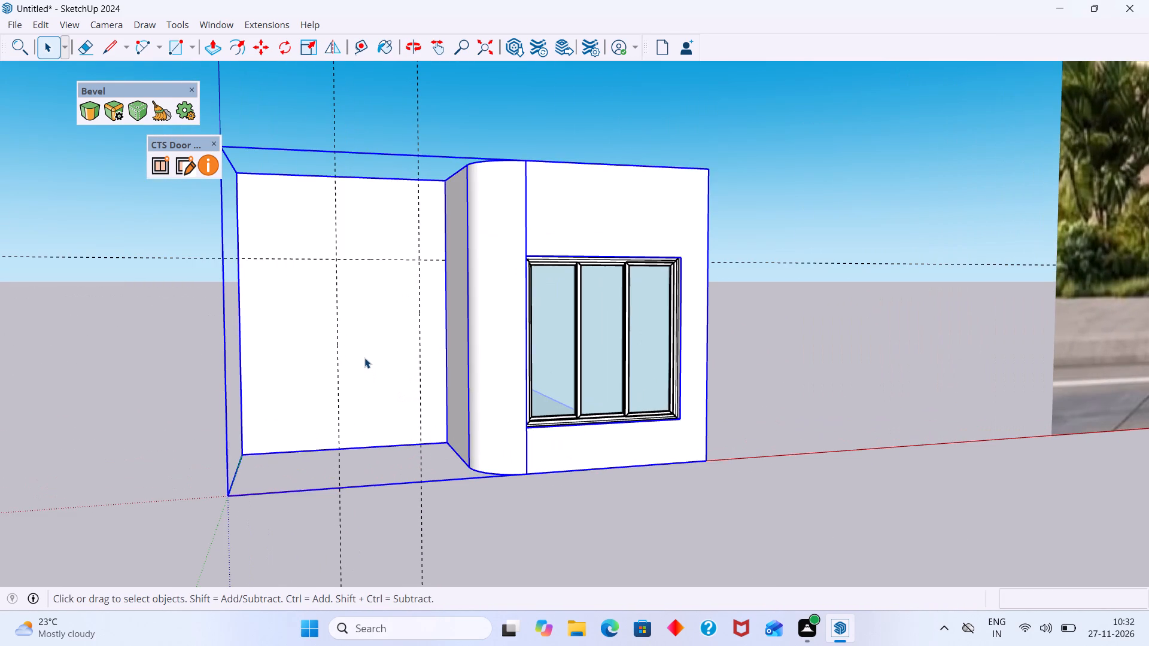
double_click(375, 358)
double_click(381, 359)
click(376, 367)
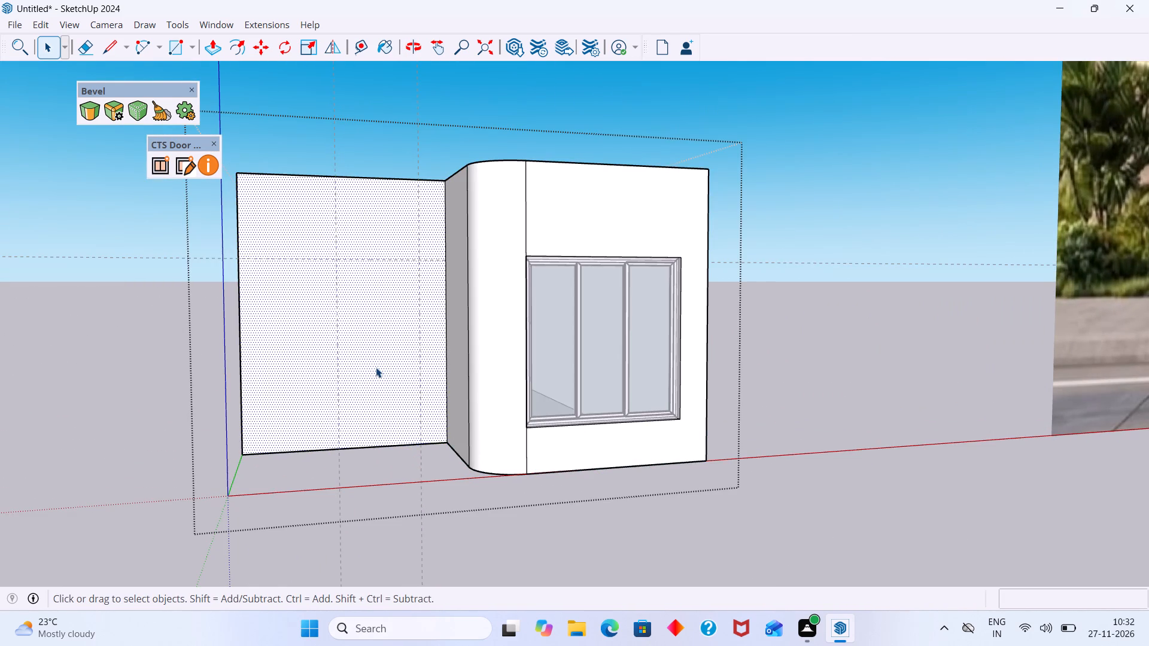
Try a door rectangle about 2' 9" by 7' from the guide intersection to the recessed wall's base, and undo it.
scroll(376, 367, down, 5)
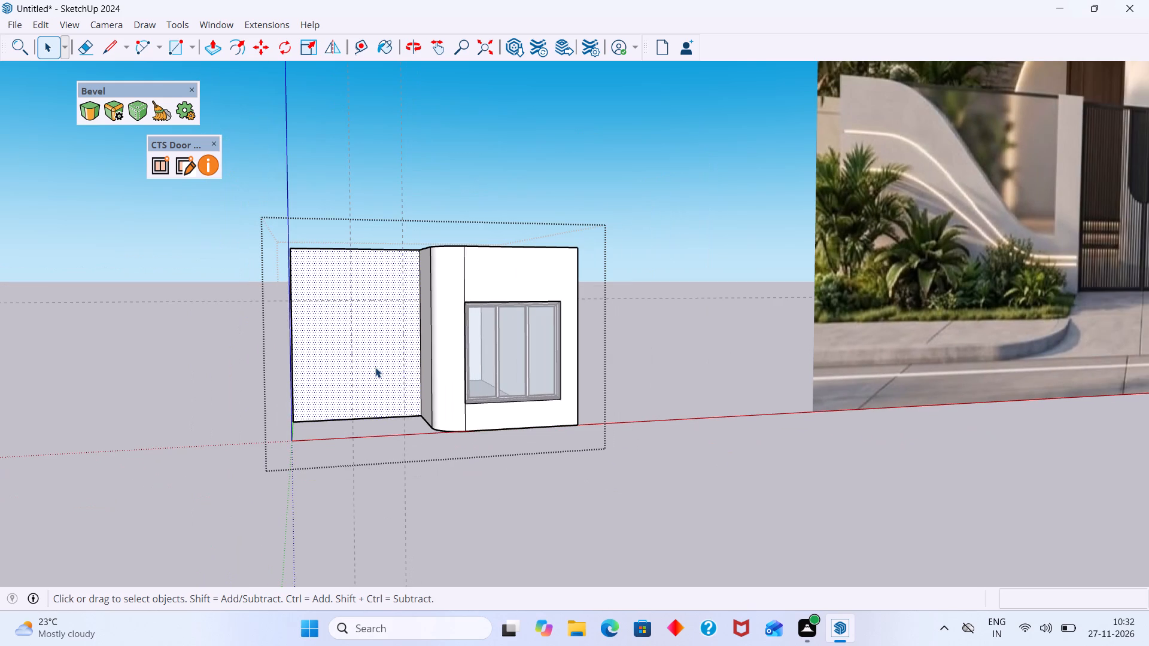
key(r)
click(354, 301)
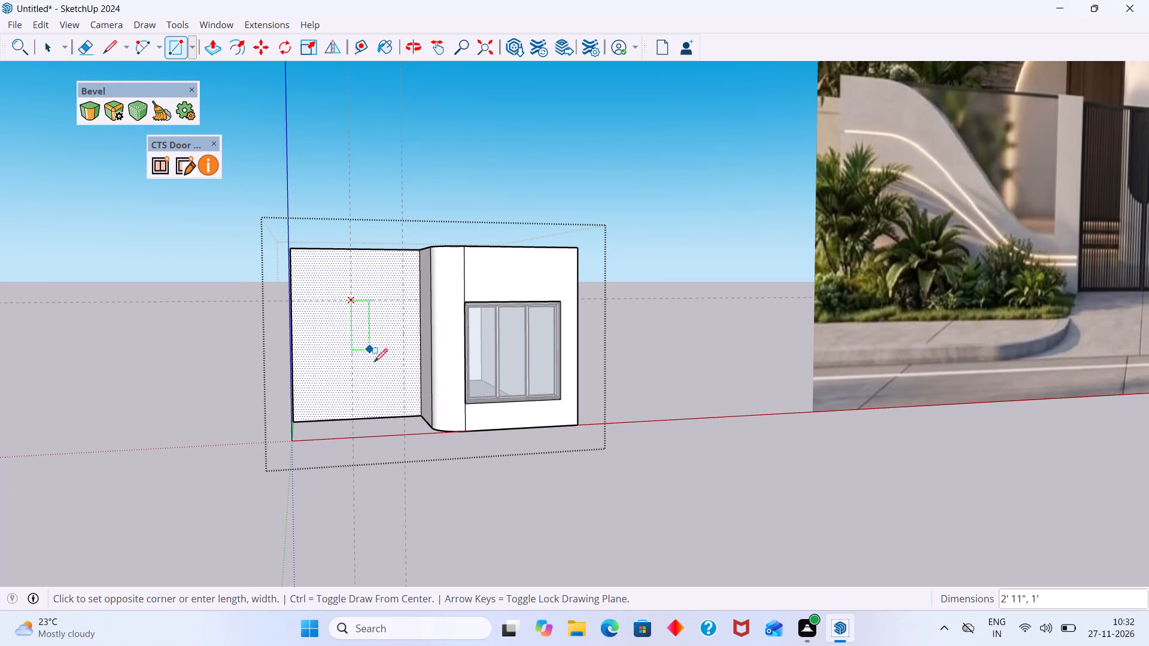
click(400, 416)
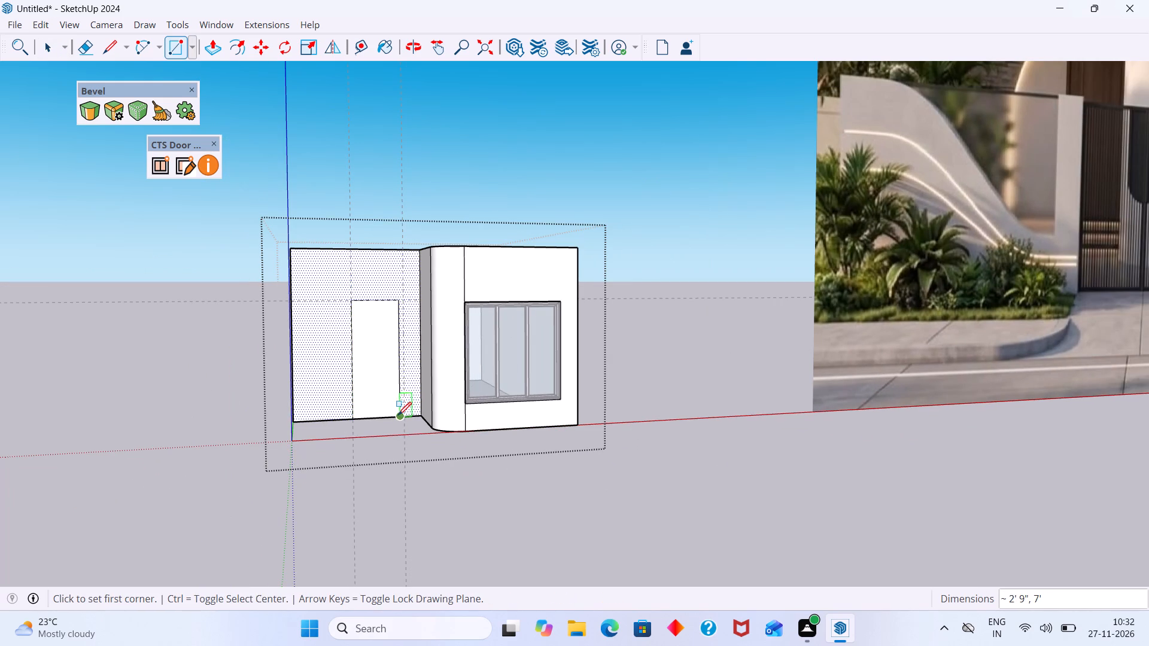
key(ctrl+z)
Draw a 3' by 7' door rectangle on the recessed front wall, between the two vertical guides and down to its base.
key(r)
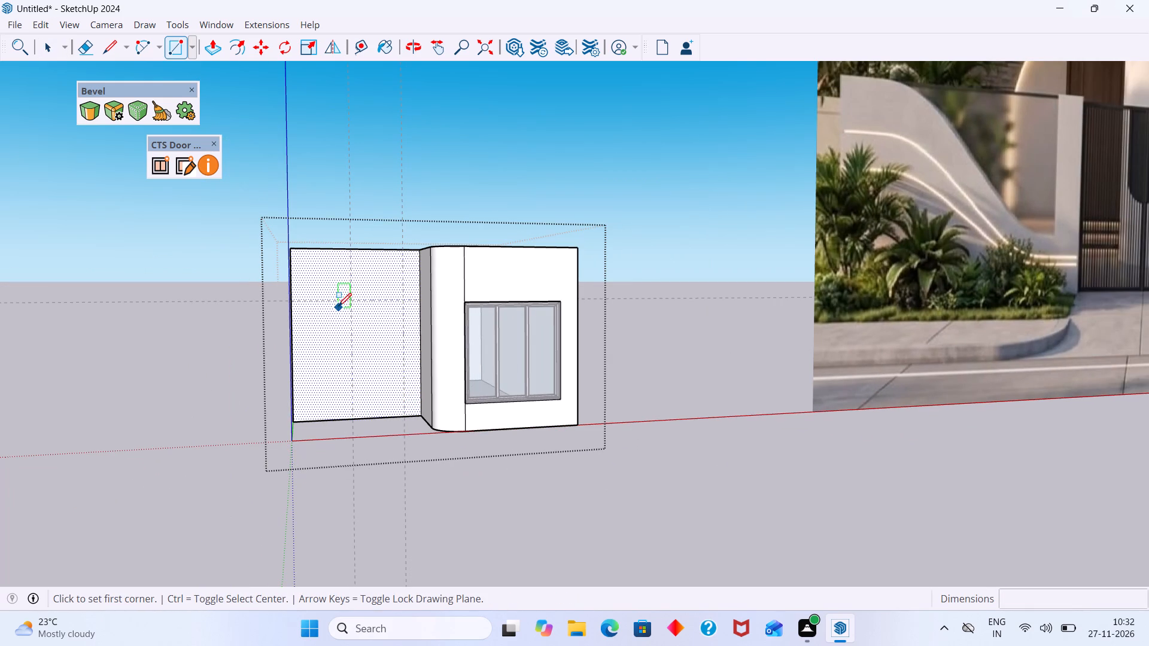
click(353, 303)
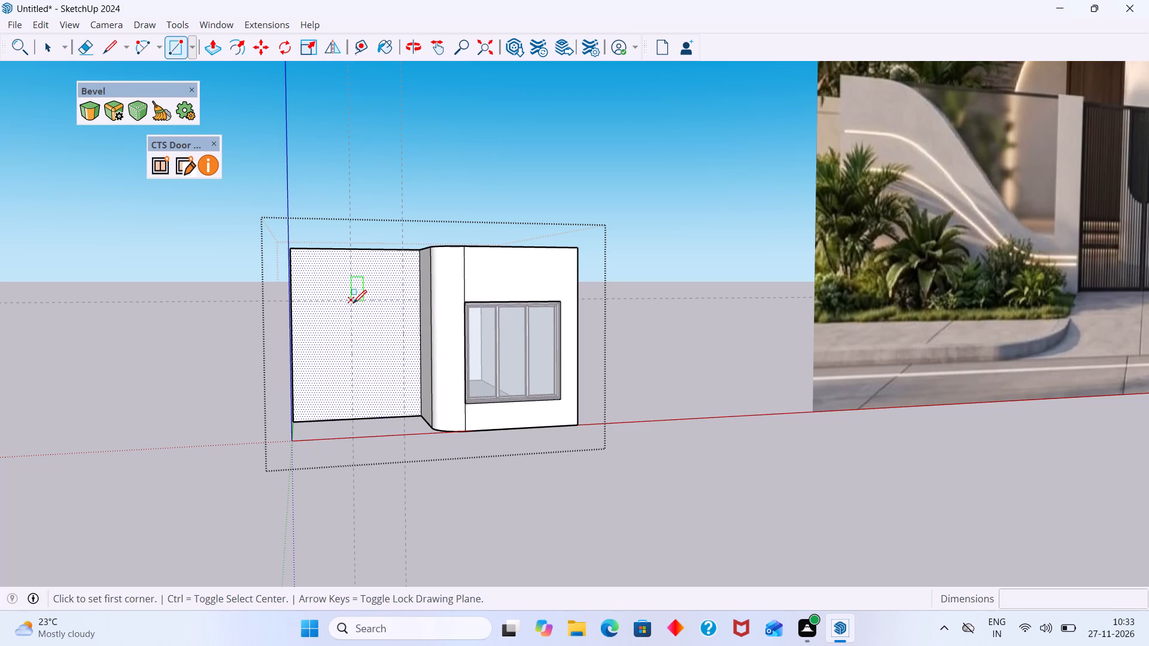
click(406, 414)
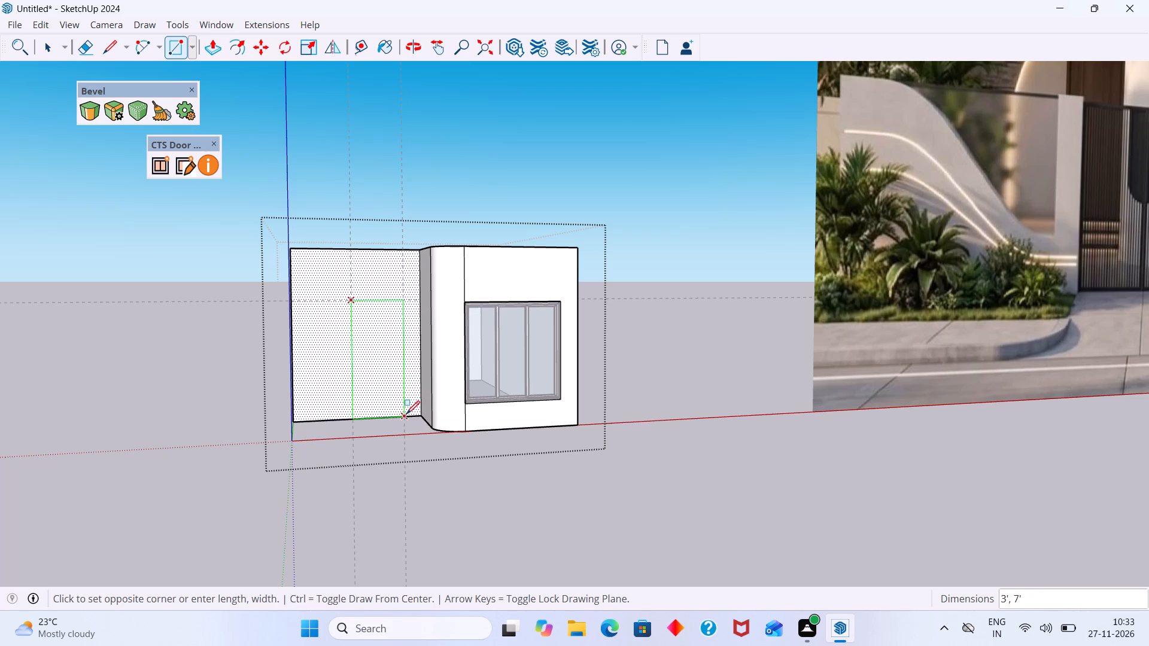
key(space)
Push the door rectangle 9" through the recessed wall to cut the door opening.
key(p)
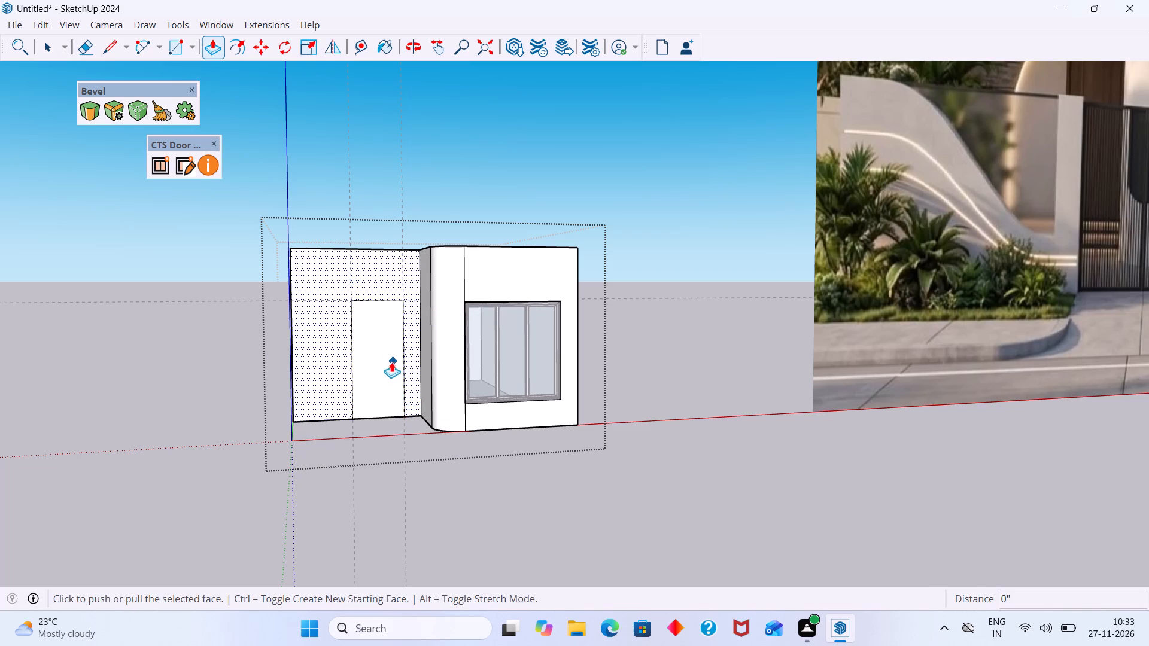
key(space)
click(387, 364)
key(p)
click(385, 365)
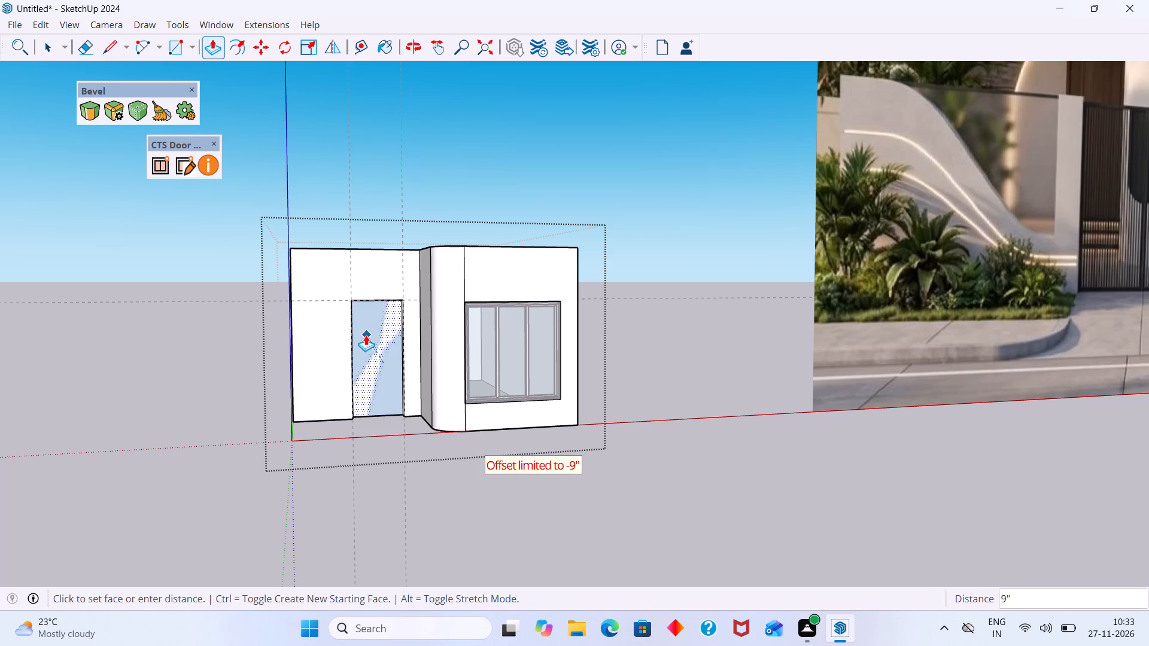
middle_drag(364, 335, 358, 501)
click(290, 278)
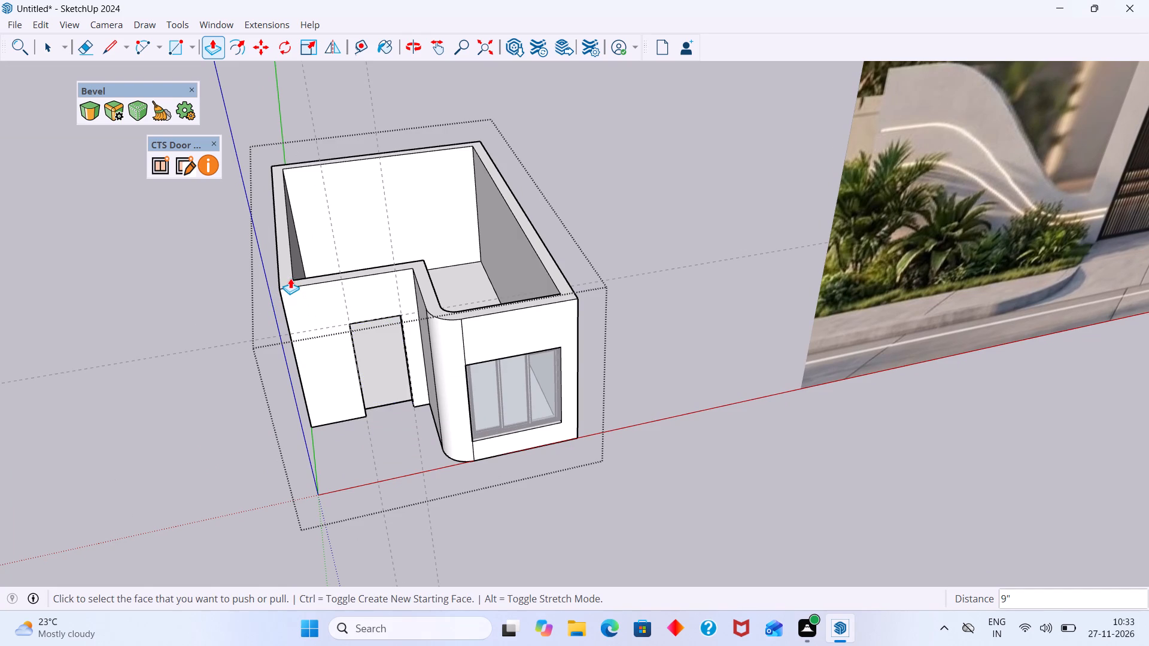
key(space)
Inspect the base of the door opening from the front and from below, checking the edge across its threshold.
scroll(390, 356, up, 11)
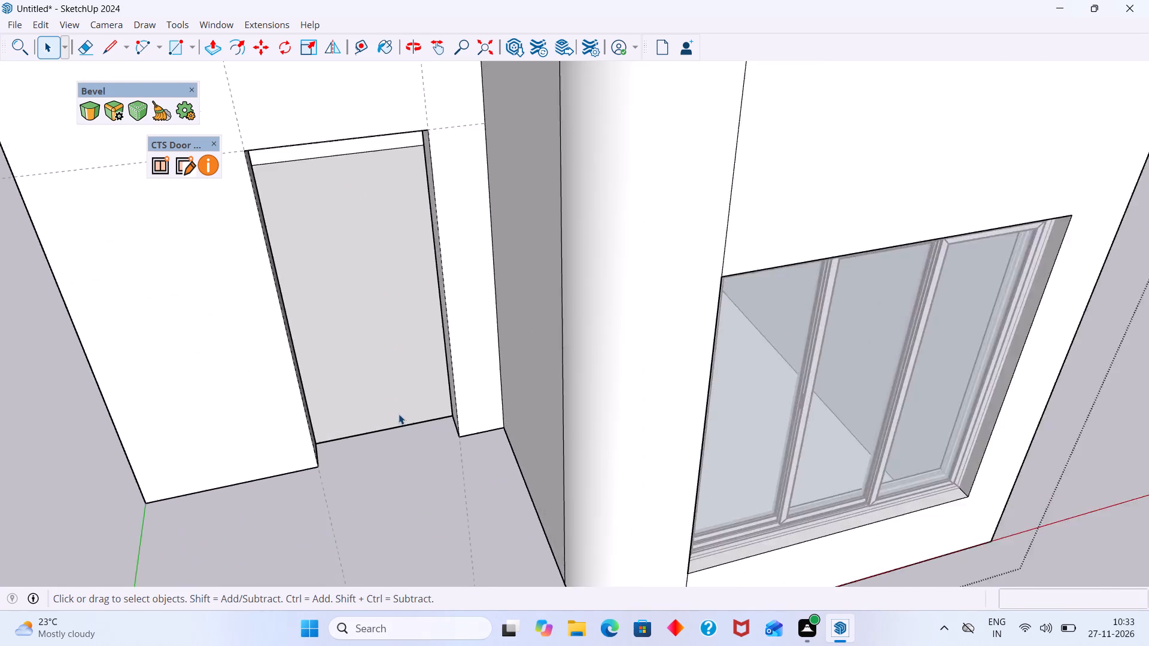
scroll(399, 414, up, 2)
middle_drag(410, 426, 404, 351)
scroll(338, 454, up, 6)
middle_drag(278, 479, 270, 577)
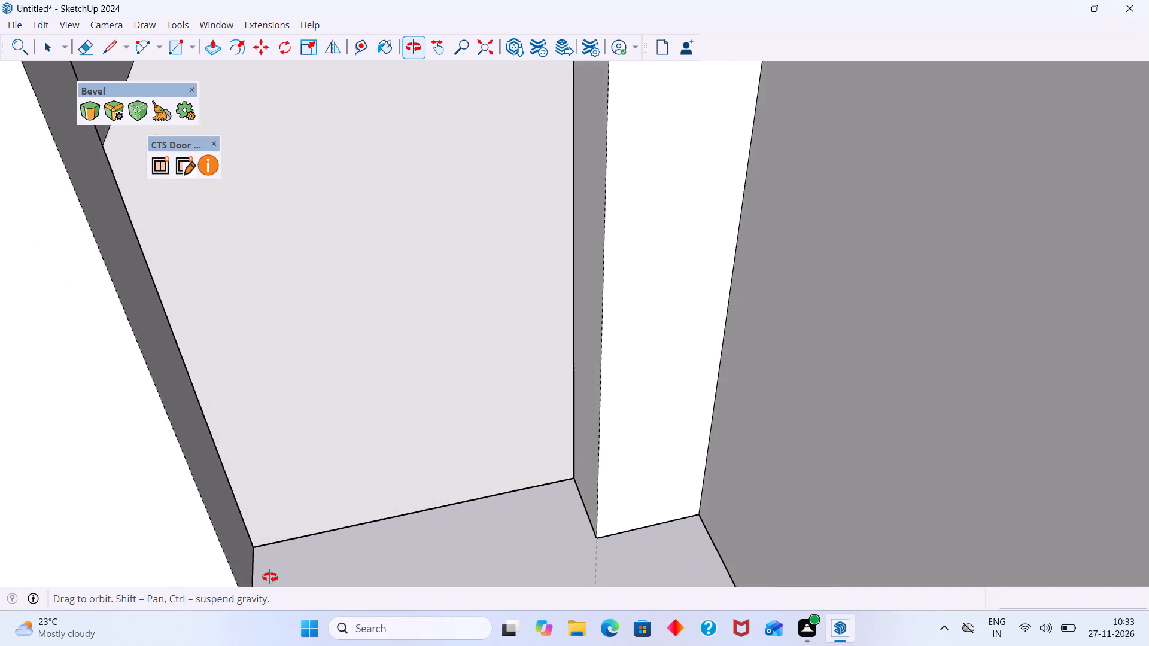
middle_drag(270, 577, 215, 425)
scroll(229, 389, down, 9)
middle_drag(288, 363, 396, 192)
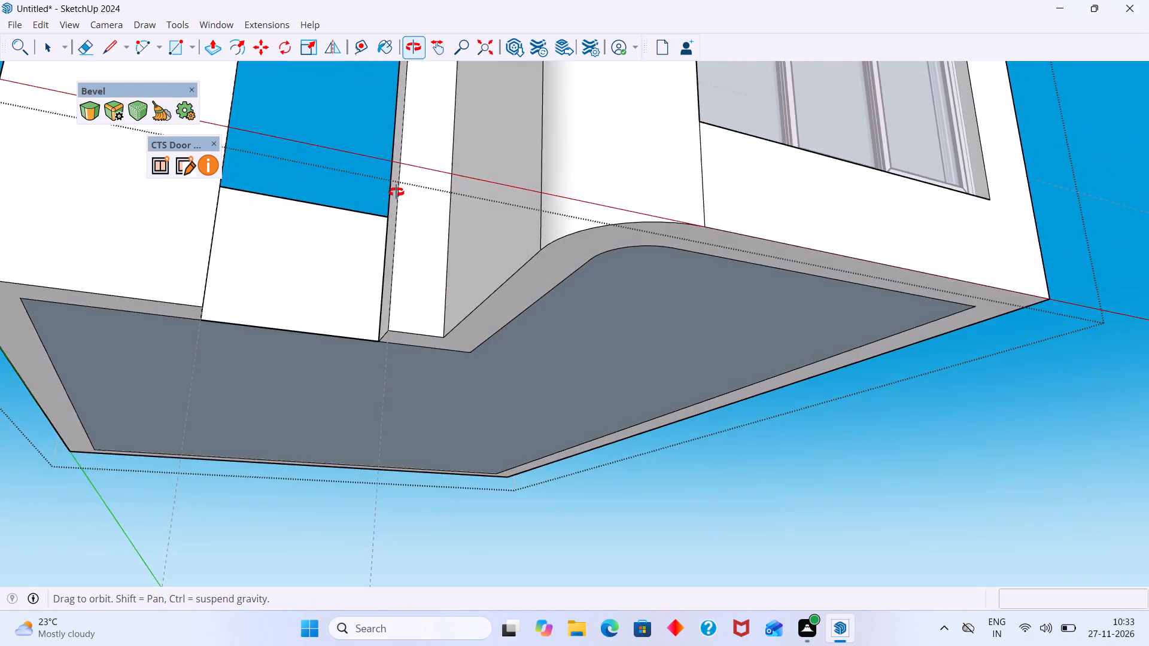
middle_drag(396, 192, 549, 176)
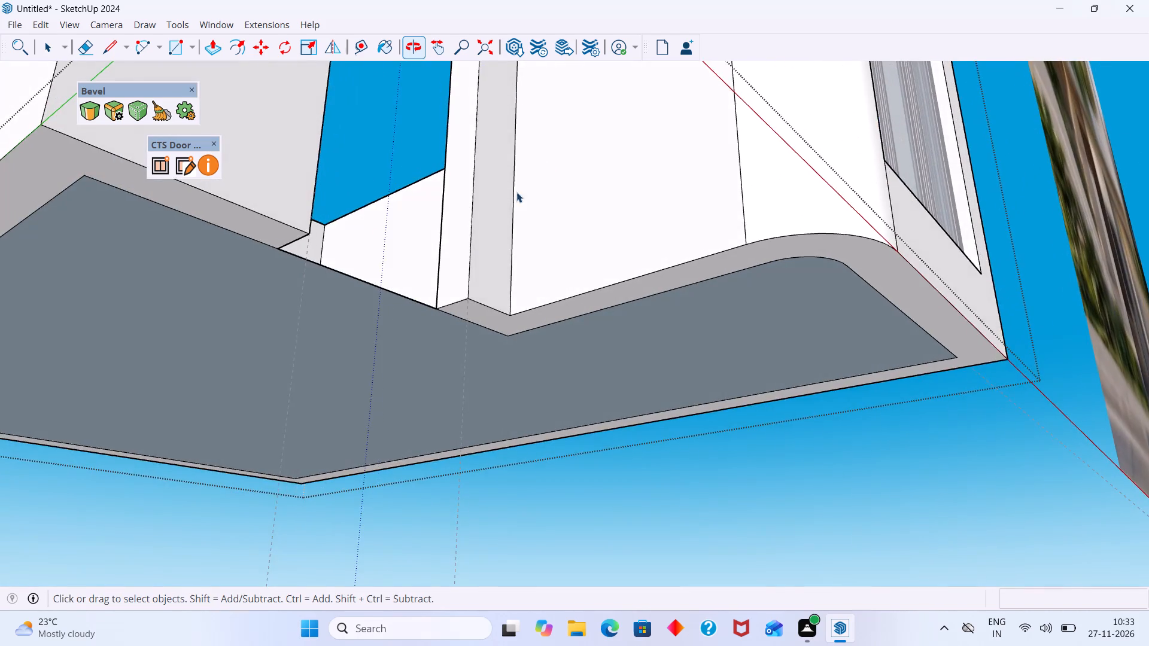
scroll(363, 247, down, 4)
scroll(332, 279, up, 4)
click(349, 263)
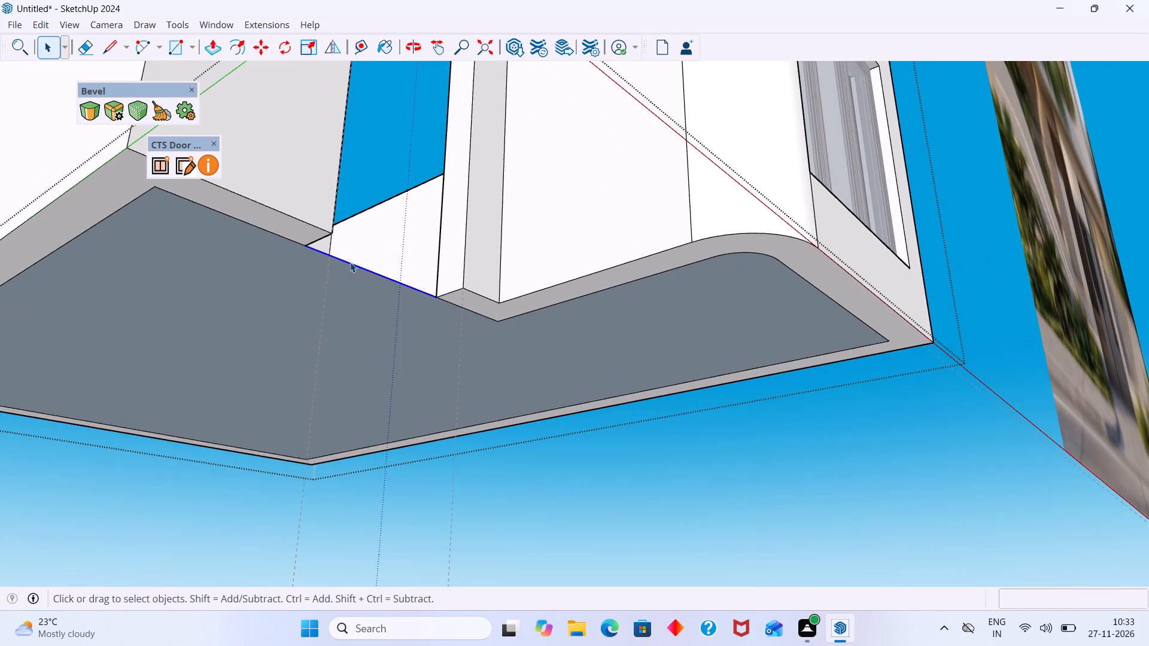
scroll(350, 263, down, 11)
scroll(351, 264, up, 1)
scroll(351, 264, down, 8)
click(385, 371)
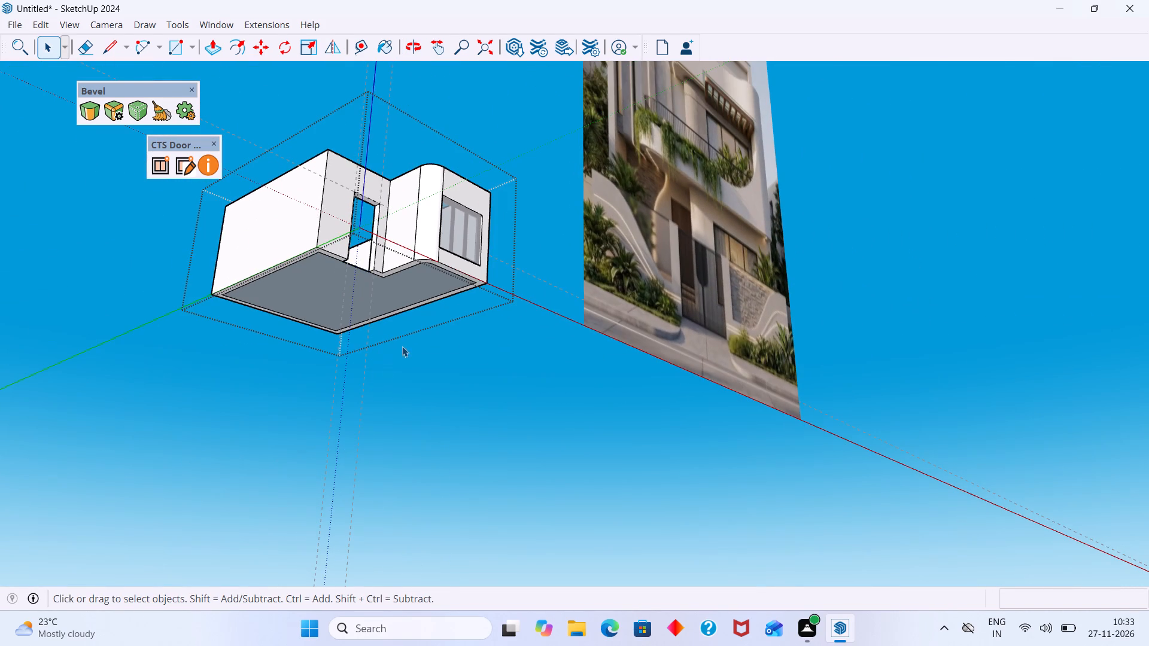
Delete the floor face enclosed by the walls on the underside of the house.
middle_drag(408, 342, 422, 420)
middle_drag(392, 372, 367, 431)
middle_drag(372, 354, 379, 211)
scroll(374, 255, up, 1)
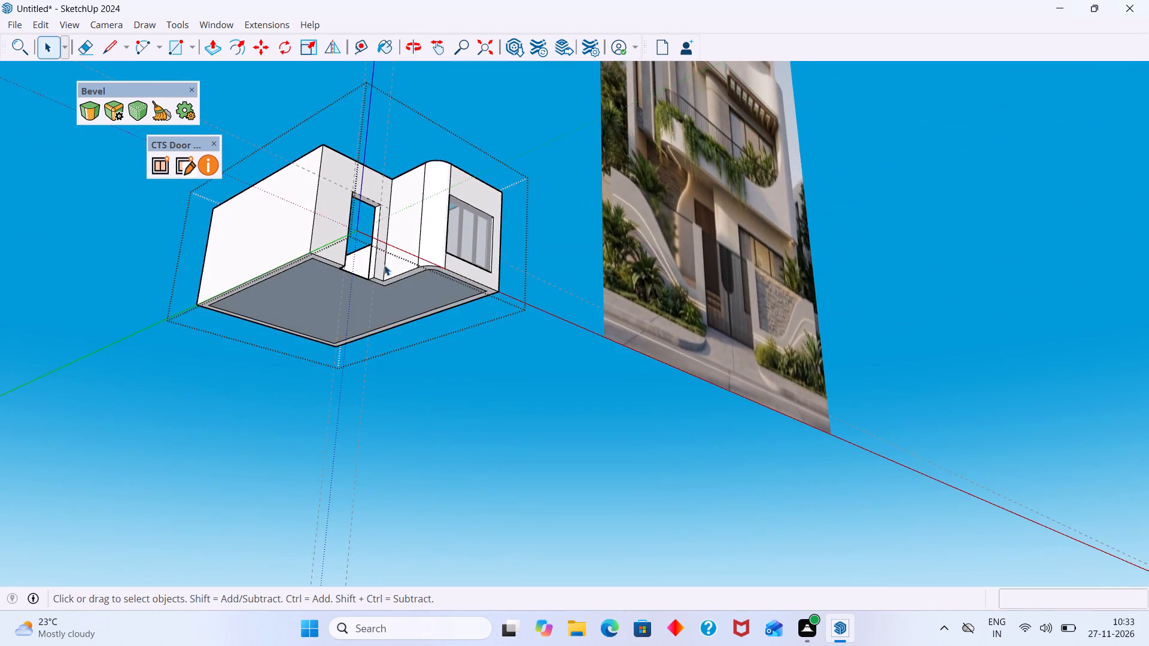
scroll(383, 275, up, 20)
scroll(383, 275, up, 1)
scroll(344, 286, down, 13)
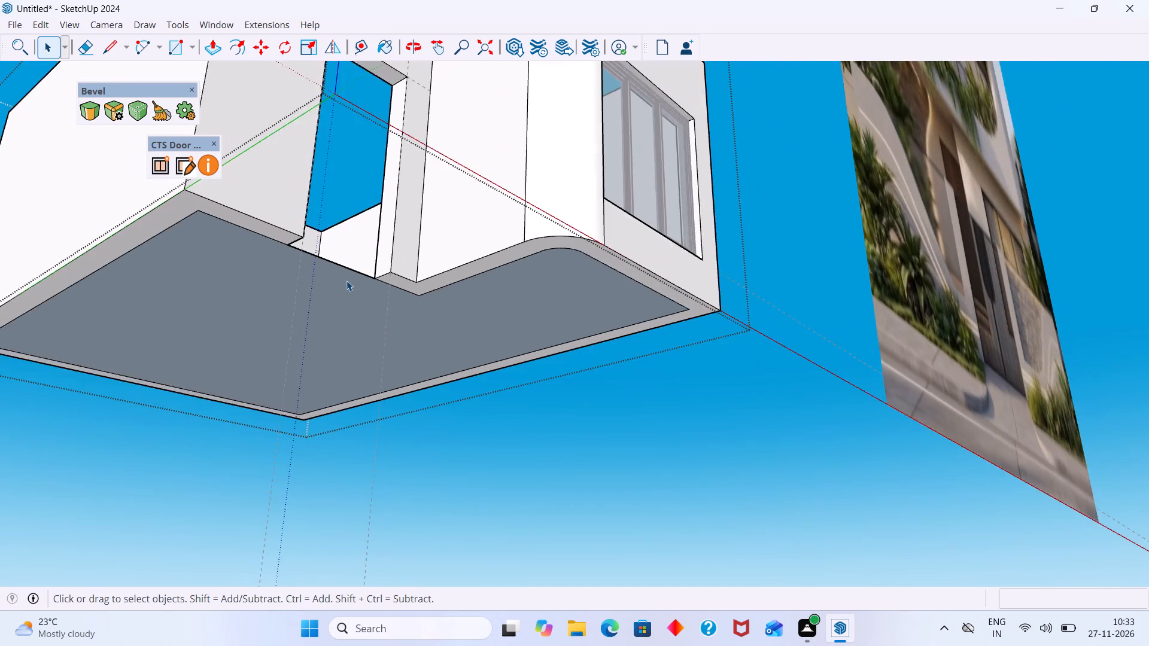
scroll(346, 281, down, 1)
scroll(344, 283, up, 6)
scroll(333, 282, down, 3)
click(333, 282)
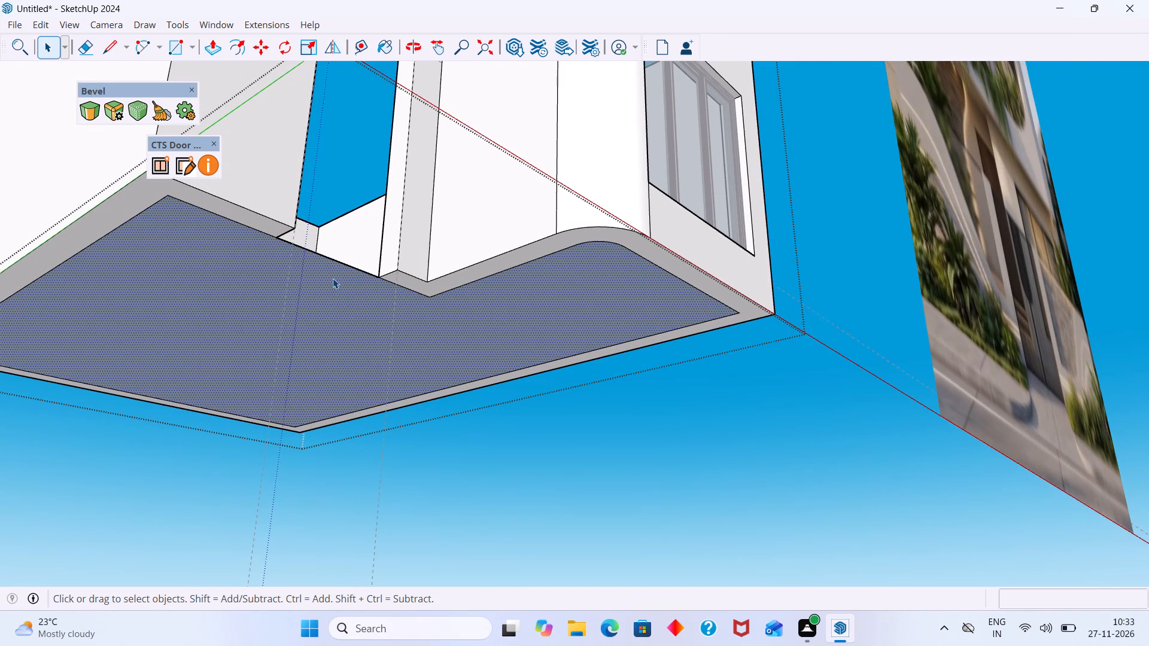
key(Delete)
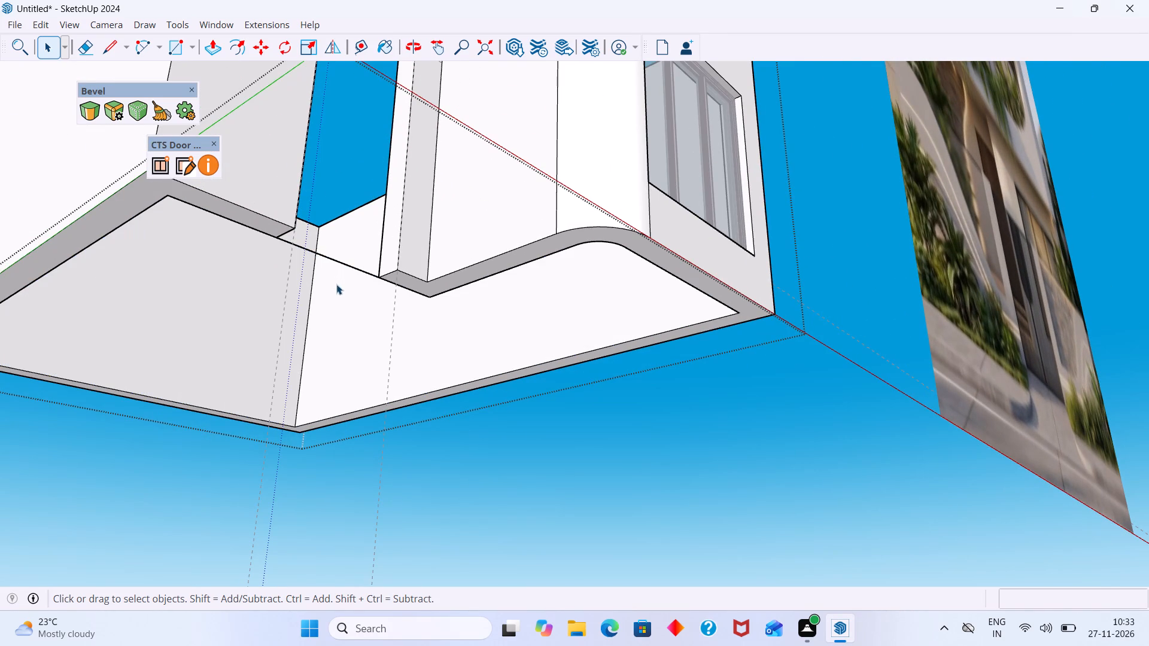
Delete the leftover edge across the door opening's threshold on the underside and leave the house group.
drag(341, 274, 347, 255)
key(Delete)
double_click(343, 264)
key(Delete)
scroll(345, 268, down, 11)
scroll(424, 263, up, 8)
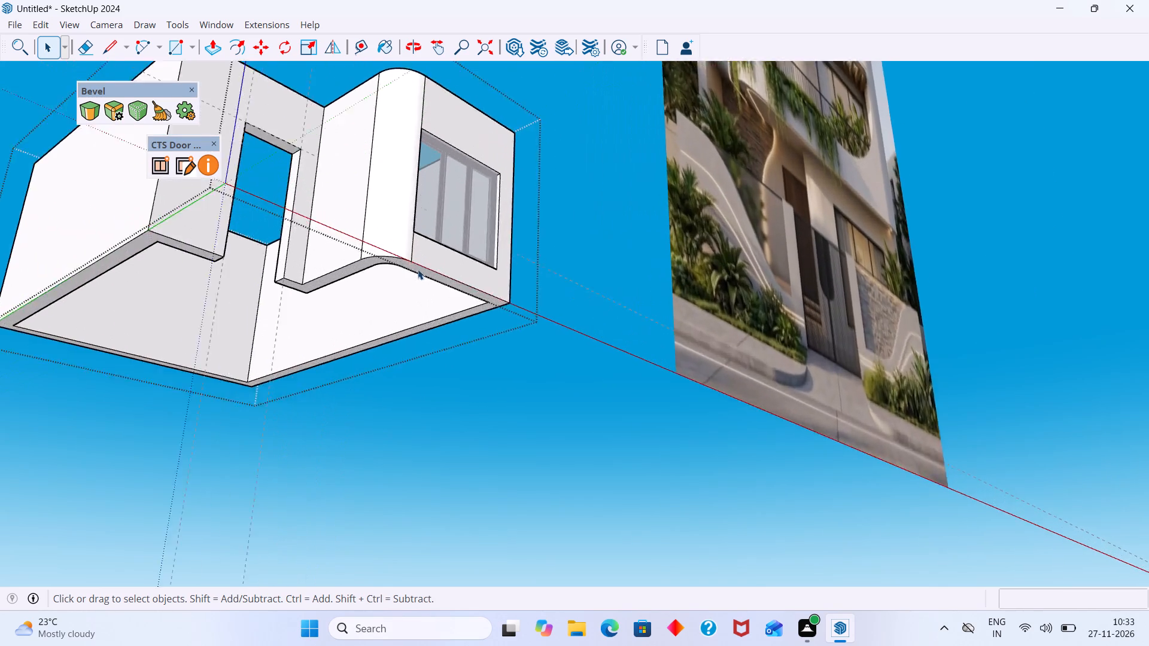
scroll(418, 269, up, 14)
scroll(400, 266, down, 20)
scroll(400, 266, down, 11)
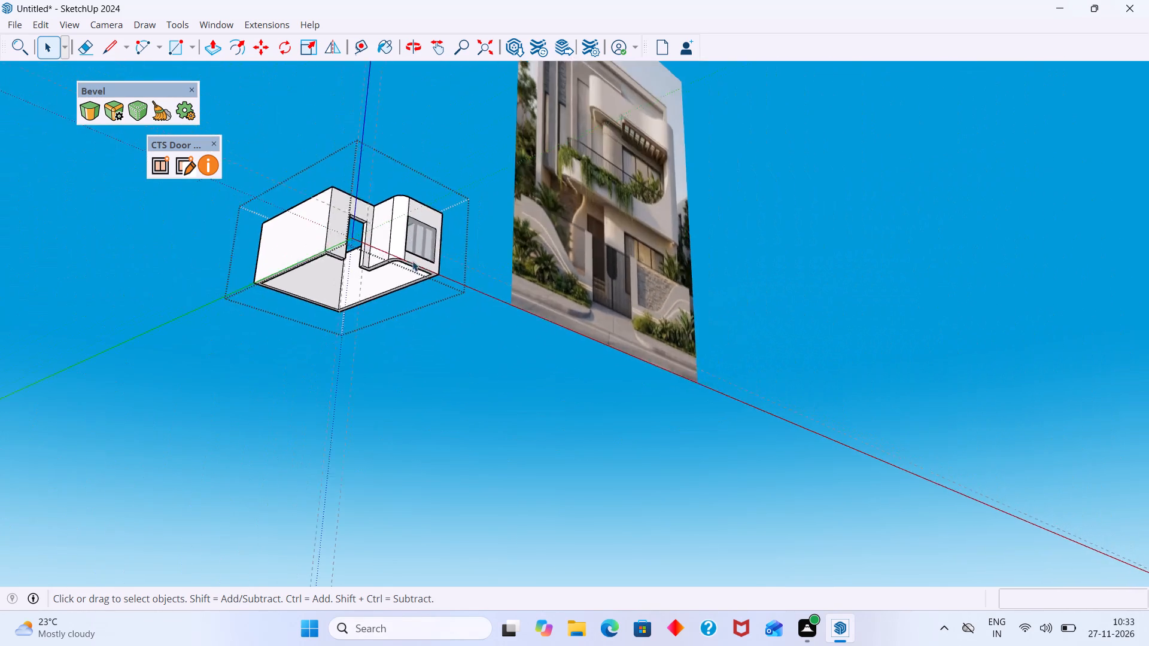
middle_drag(424, 266, 396, 438)
middle_drag(394, 461, 396, 475)
click(537, 392)
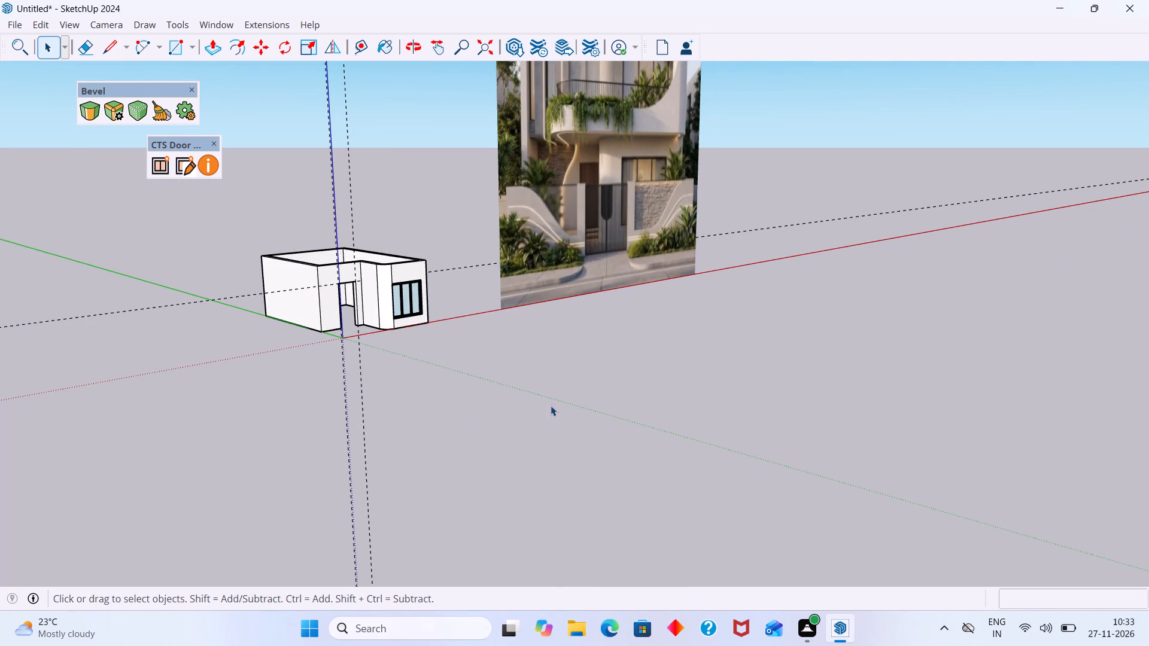
Erase the horizontal guide and the two vertical guides around the door opening.
middle_drag(511, 415, 360, 463)
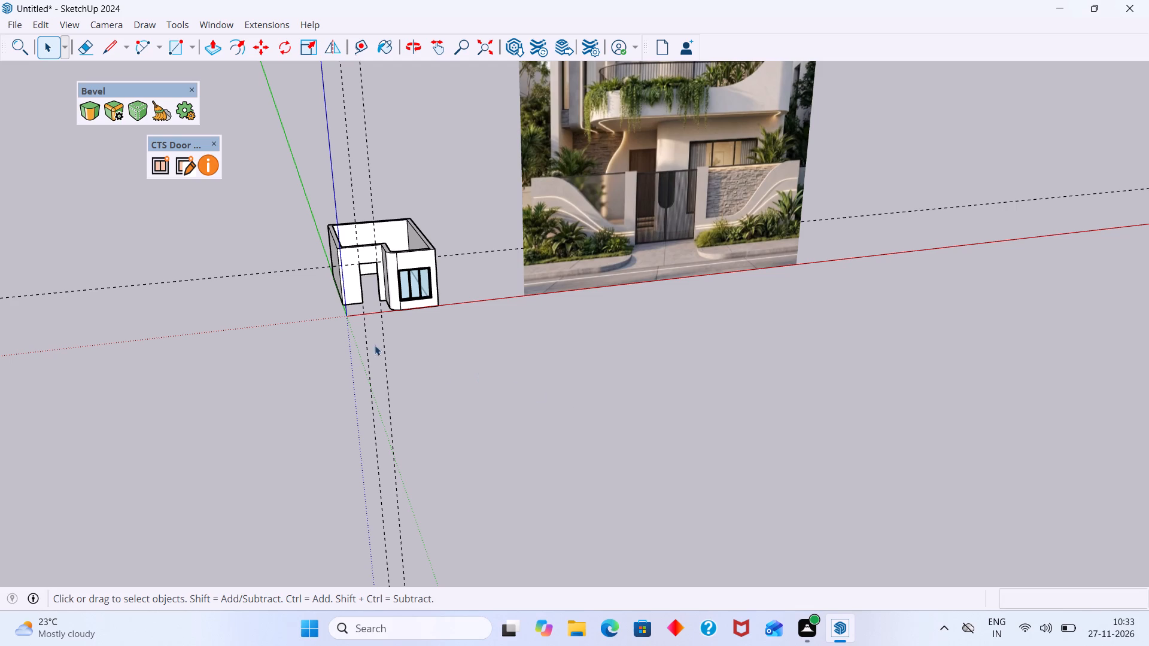
scroll(351, 288, up, 7)
scroll(420, 263, up, 2)
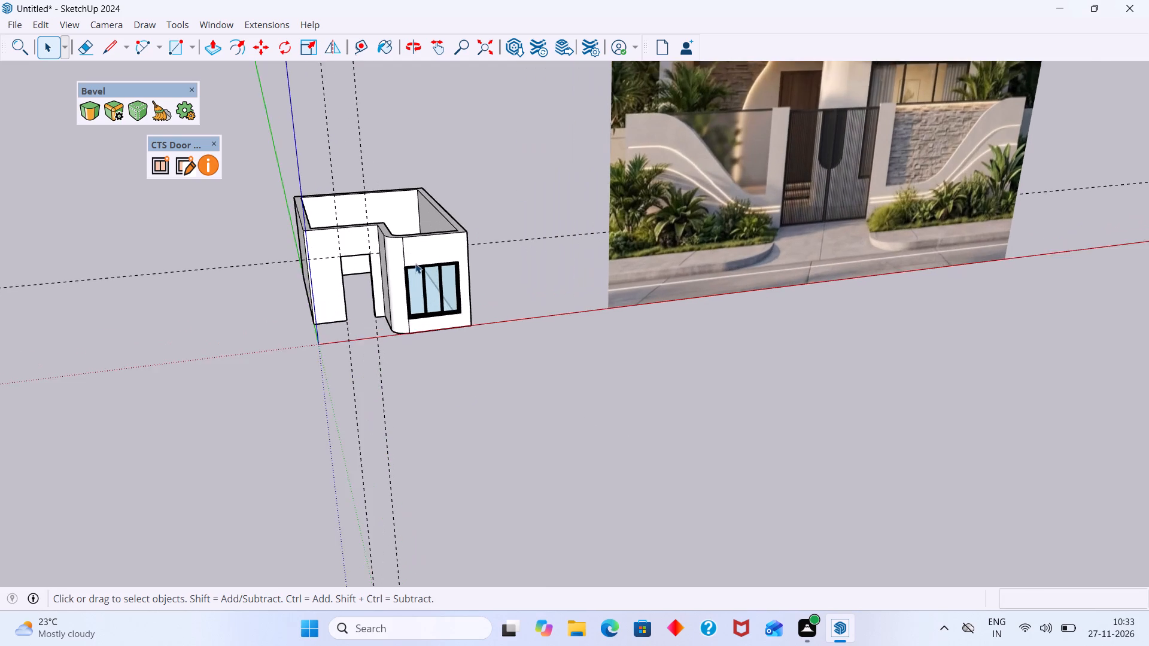
scroll(415, 263, up, 2)
middle_drag(359, 234, 263, 229)
scroll(282, 250, up, 3)
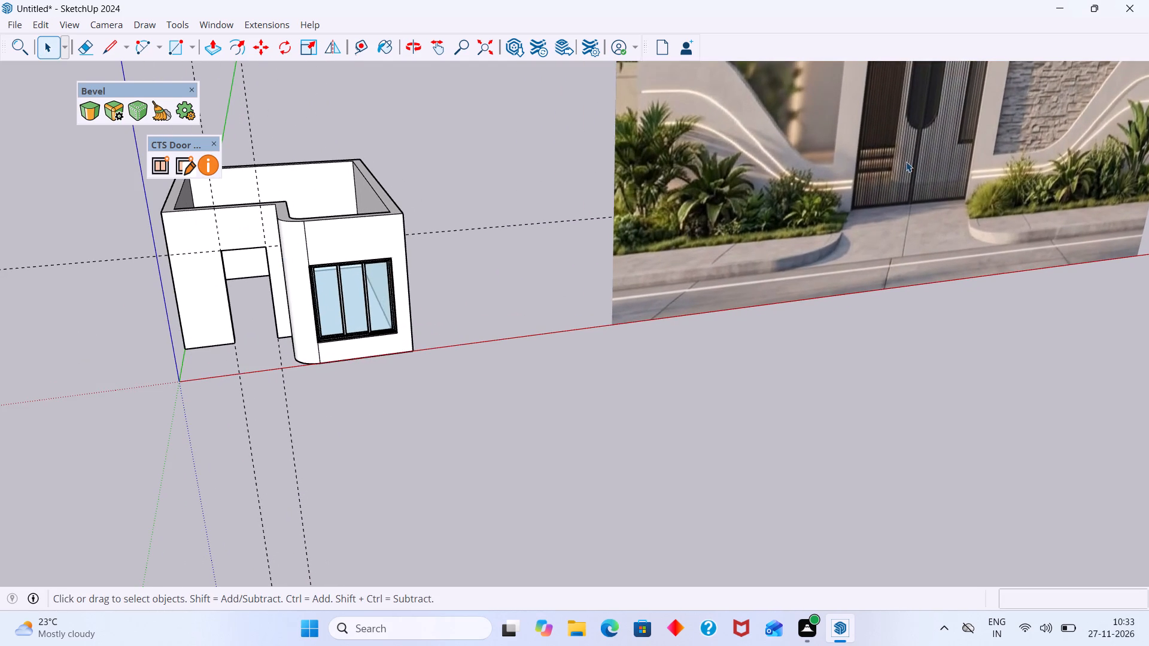
scroll(901, 154, down, 5)
scroll(580, 243, up, 3)
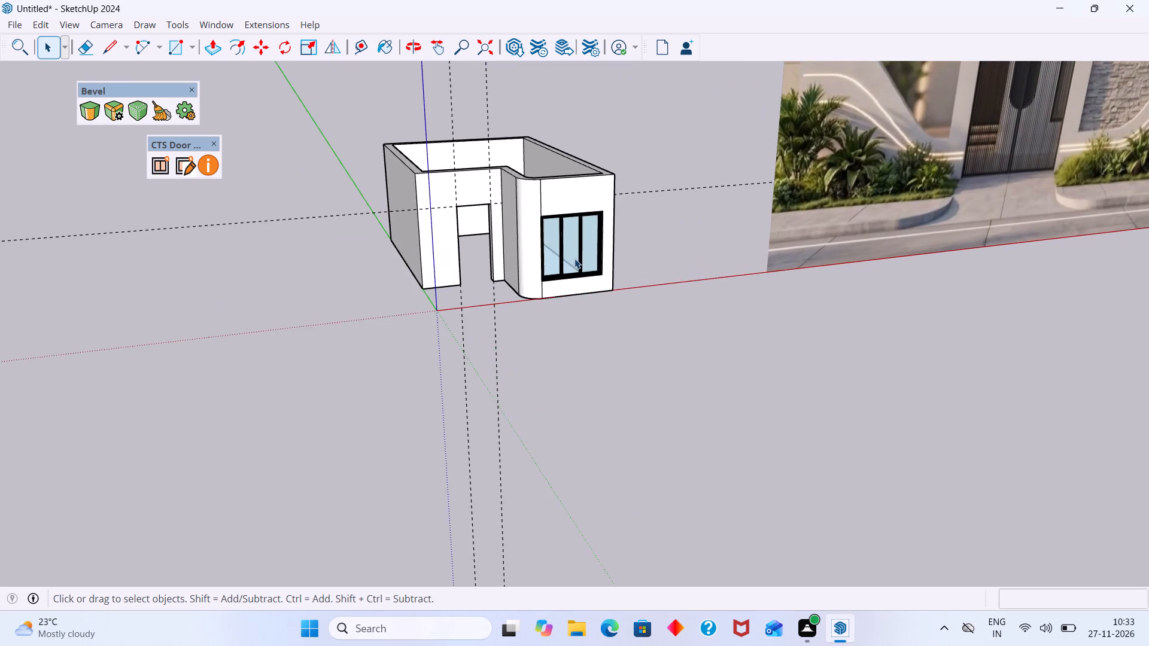
middle_drag(571, 261, 509, 258)
middle_drag(484, 227, 508, 148)
scroll(452, 180, up, 3)
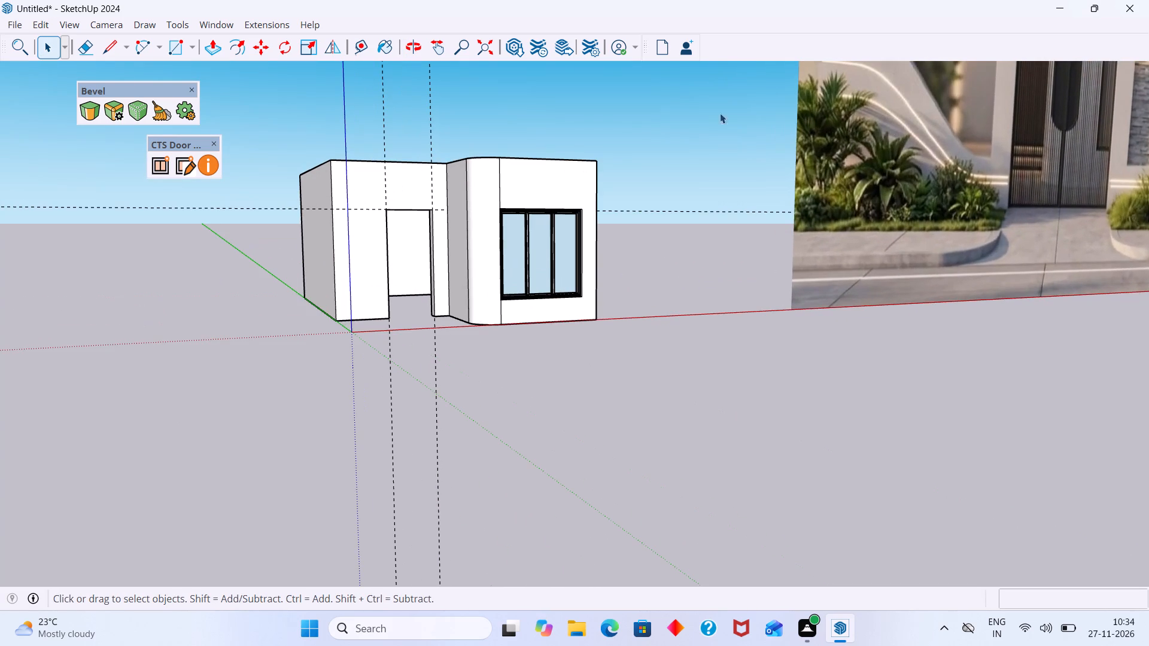
middle_drag(443, 207, 394, 255)
scroll(415, 184, up, 5)
middle_drag(400, 199, 367, 263)
scroll(367, 263, up, 1)
key(e)
scroll(361, 221, up, 7)
drag(371, 205, 363, 214)
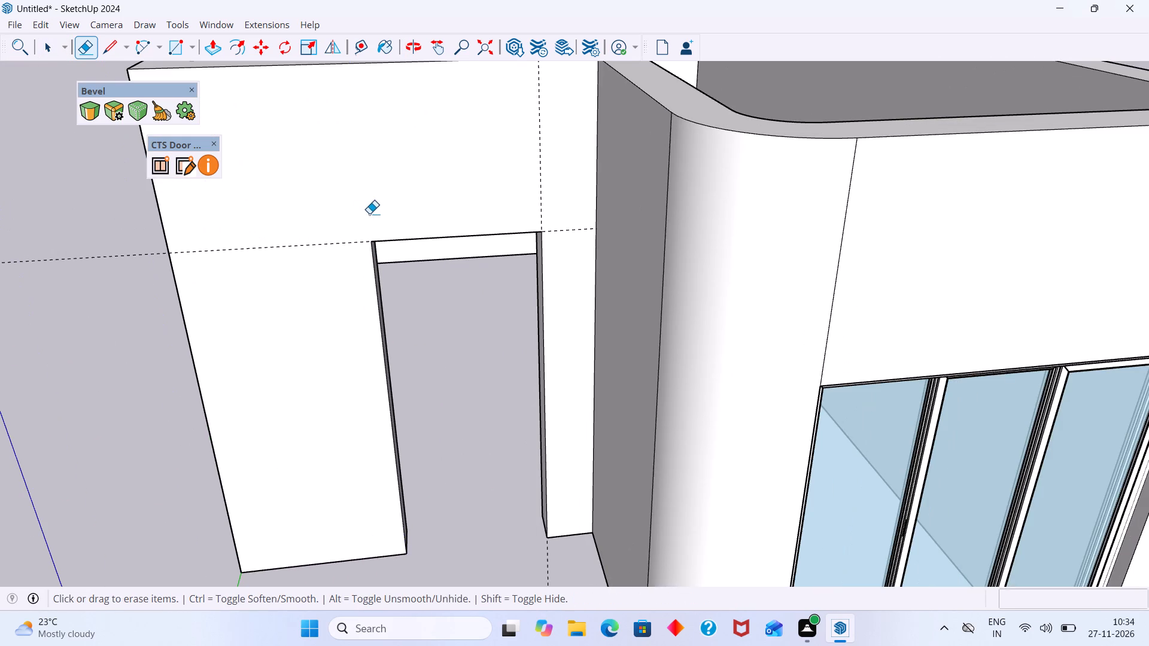
drag(338, 234, 344, 257)
drag(545, 179, 531, 179)
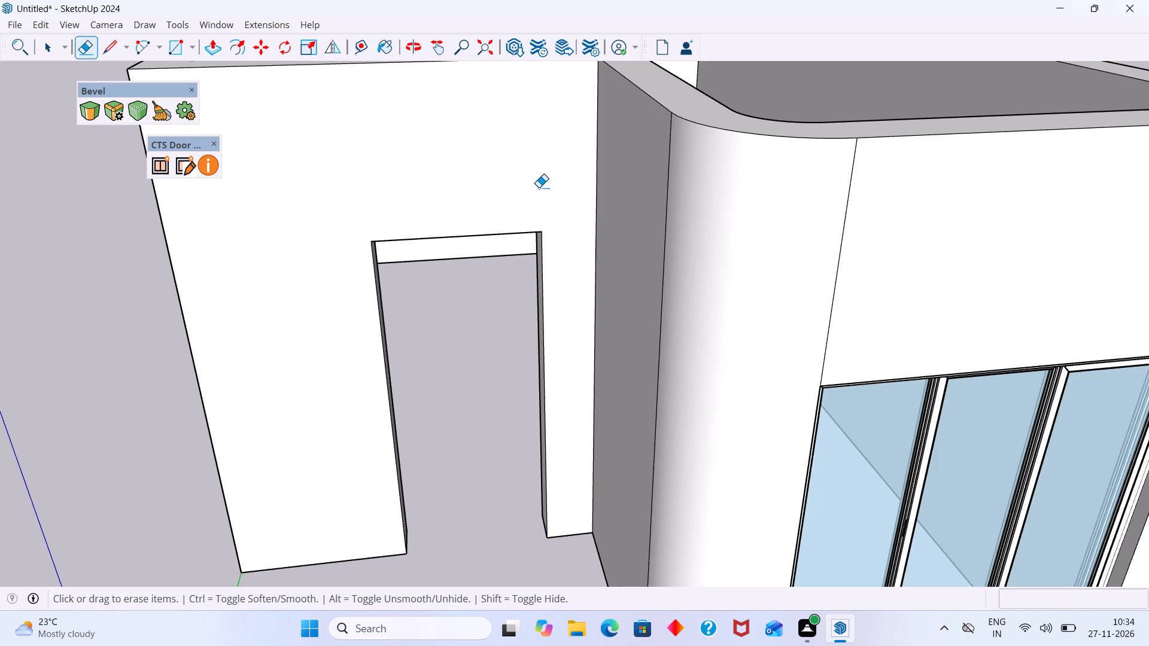
key(space)
Draw an upright 3' by 7' rectangle, locked to the green-axis plane, on empty ground beside the house.
scroll(521, 322, down, 11)
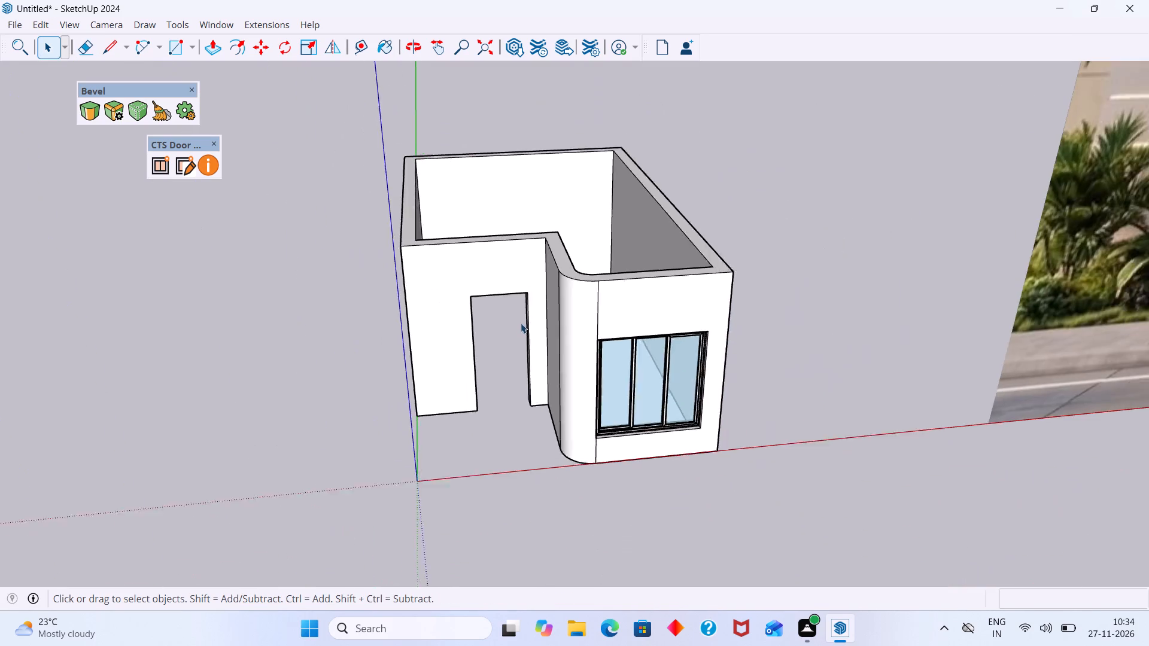
scroll(521, 323, down, 2)
scroll(515, 348, up, 1)
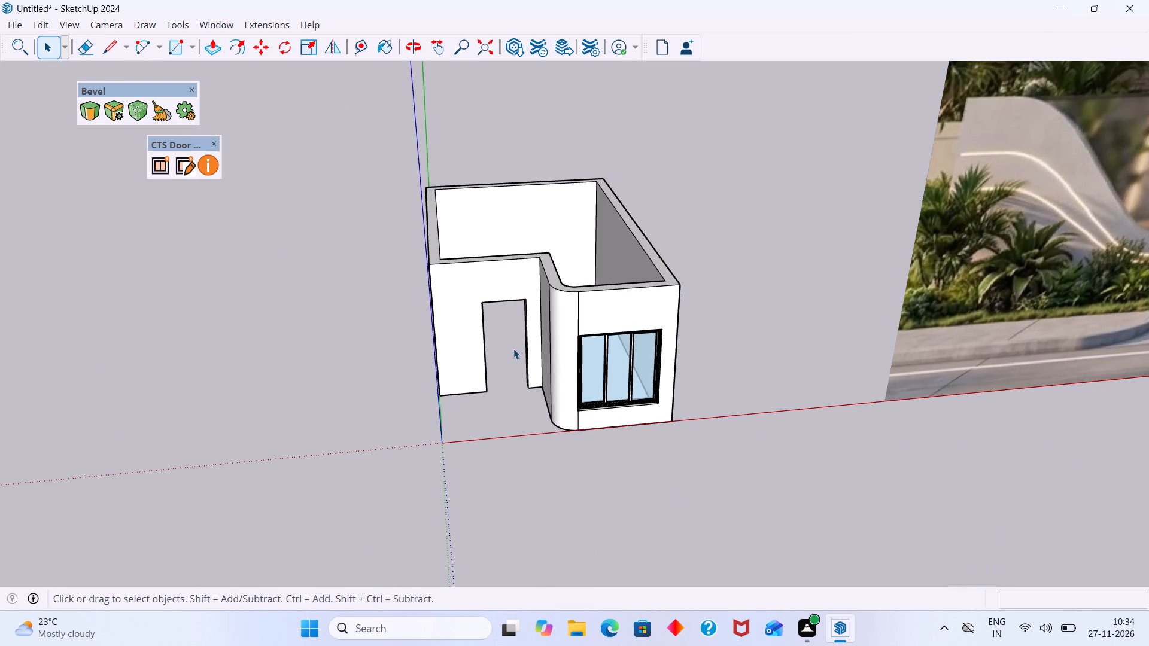
scroll(513, 349, up, 1)
middle_drag(489, 409, 555, 400)
key(r)
scroll(311, 420, down, 9)
key(Left)
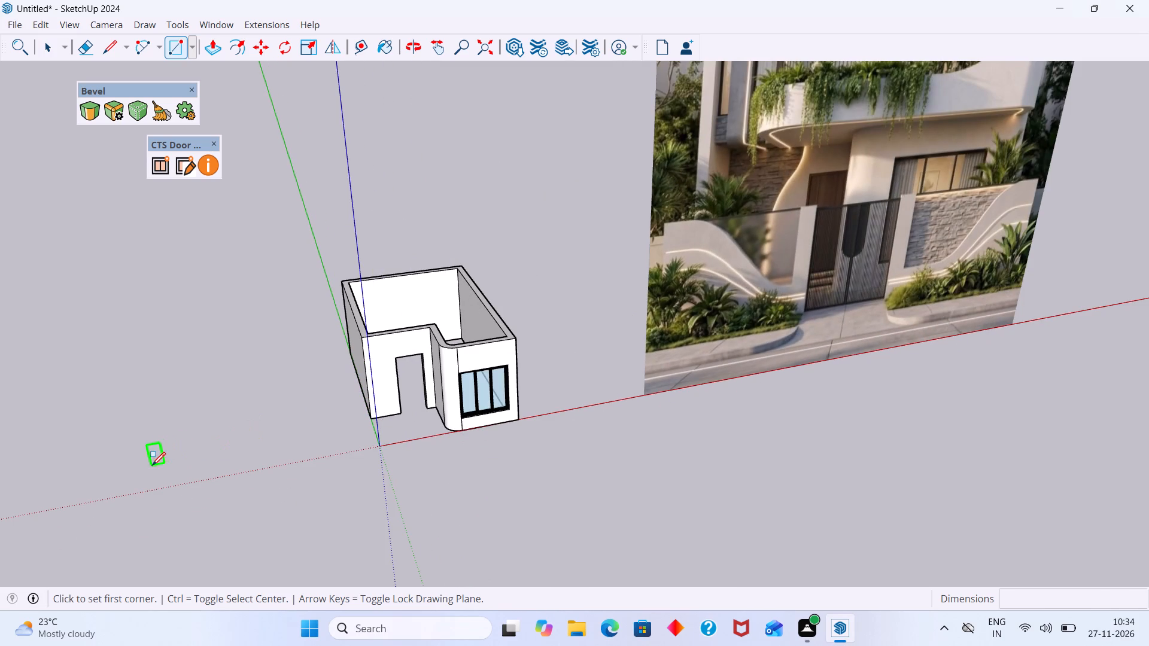
click(152, 465)
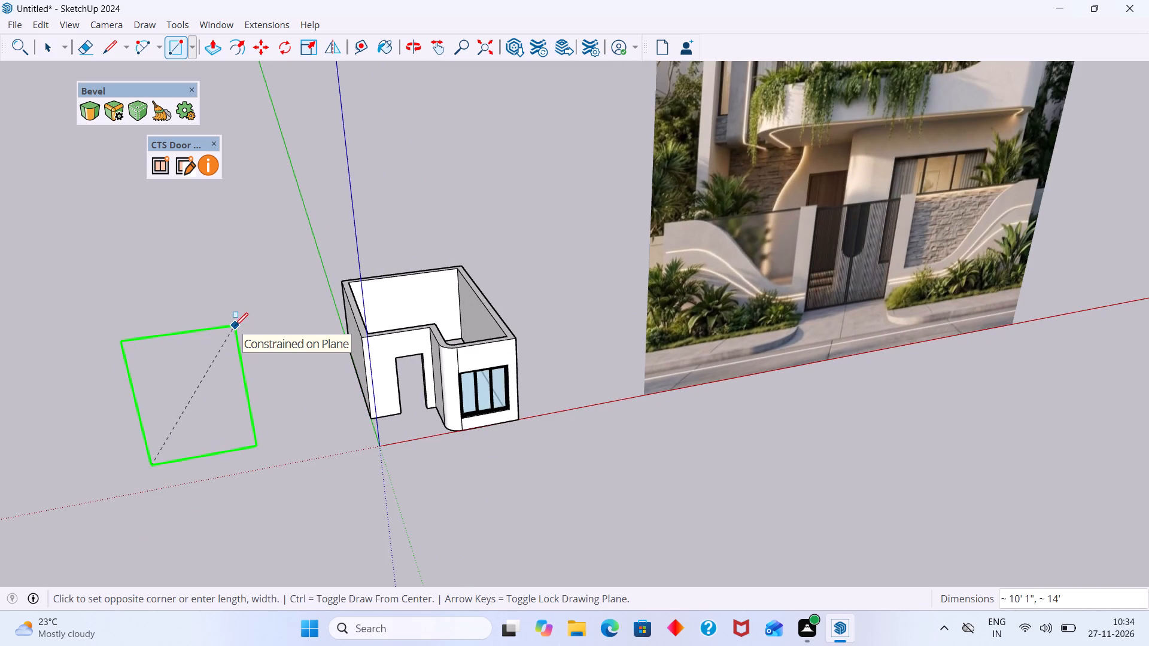
key(3)
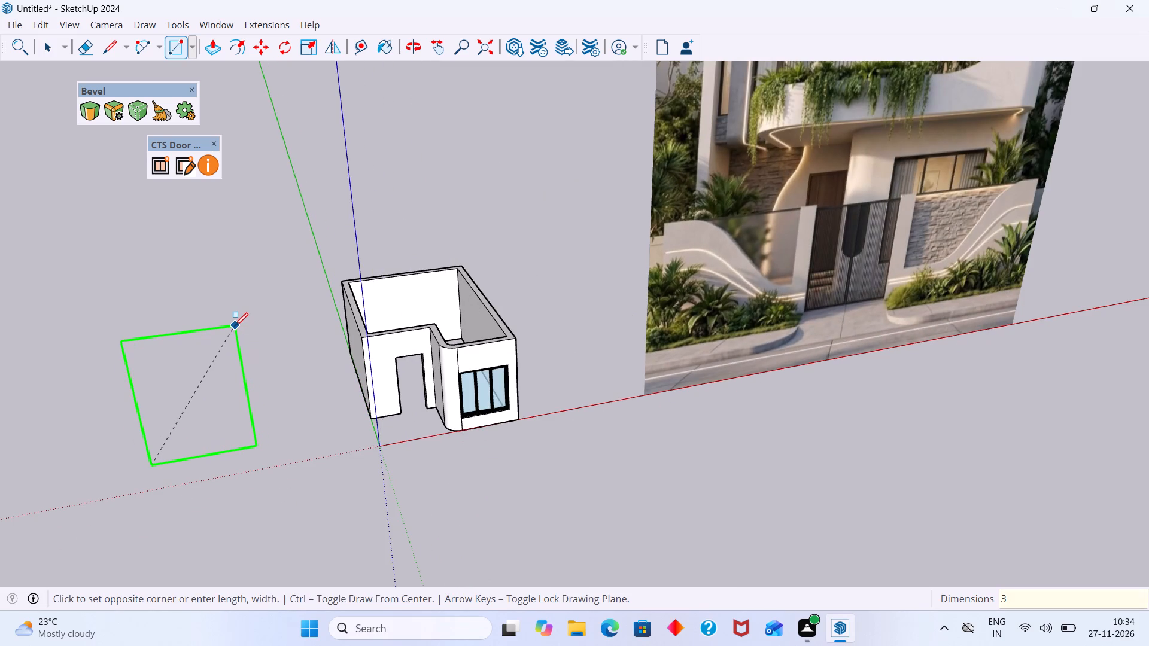
key(apostrophe)
text(,7')
key(Return)
key(space)
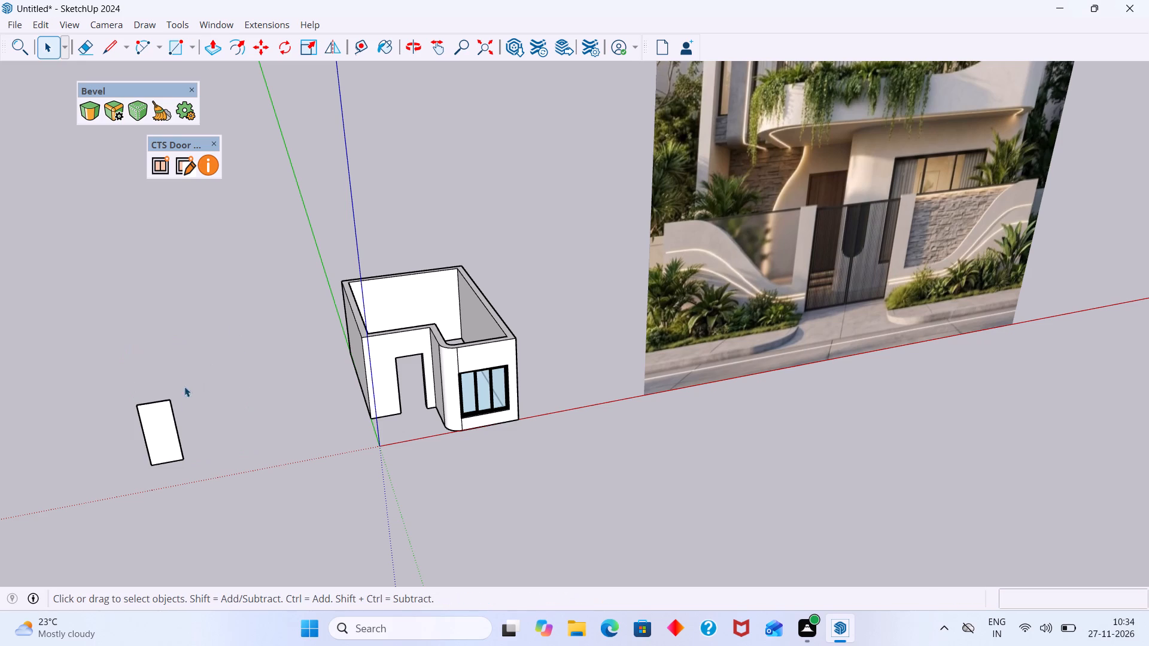
Push/Pull the upright 3' by 7' rectangle 9" to make a separate wall slab.
scroll(176, 436, up, 9)
click(162, 443)
key(p)
click(165, 445)
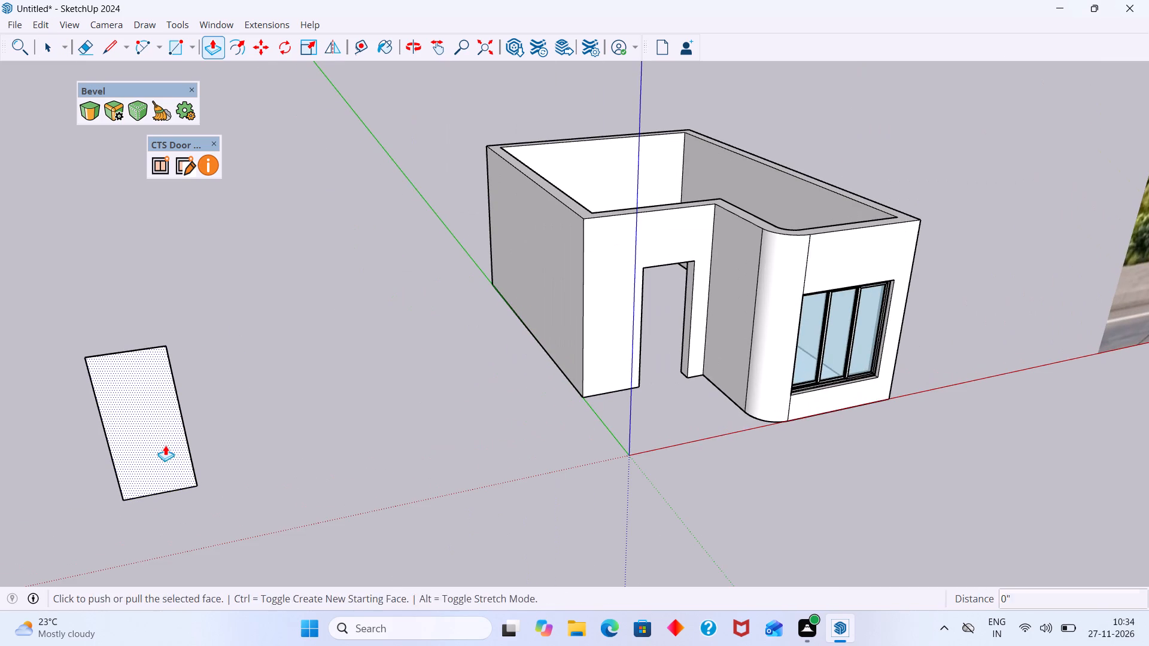
middle_drag(140, 443, 0, 481)
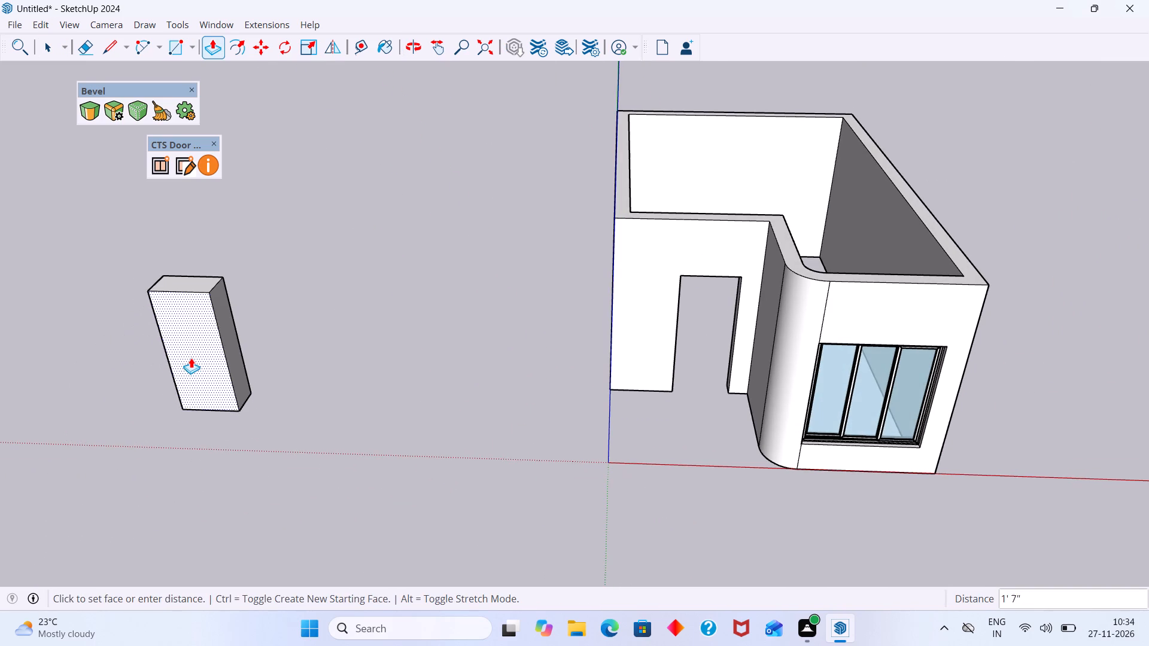
scroll(191, 358, up, 6)
key(9)
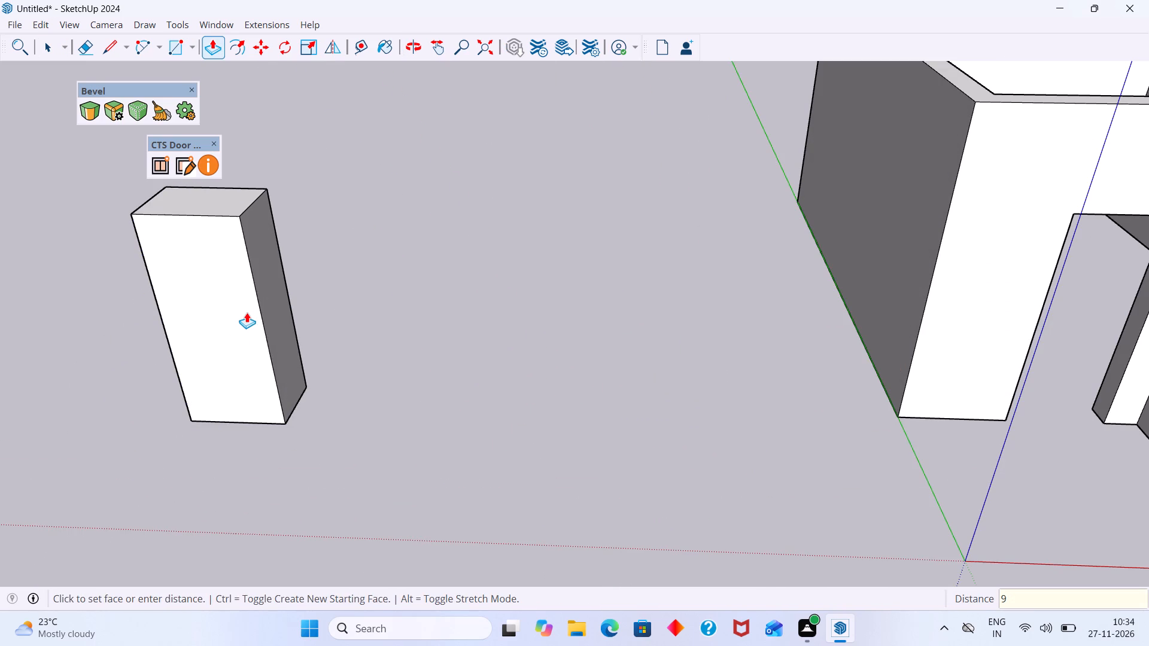
key(shift+quotedbl)
key(Return)
key(space)
Set up a solid-wall auto-cut door from a reference point on the slab's front face, keeping the default offsets and size, and preview it.
scroll(273, 321, down, 6)
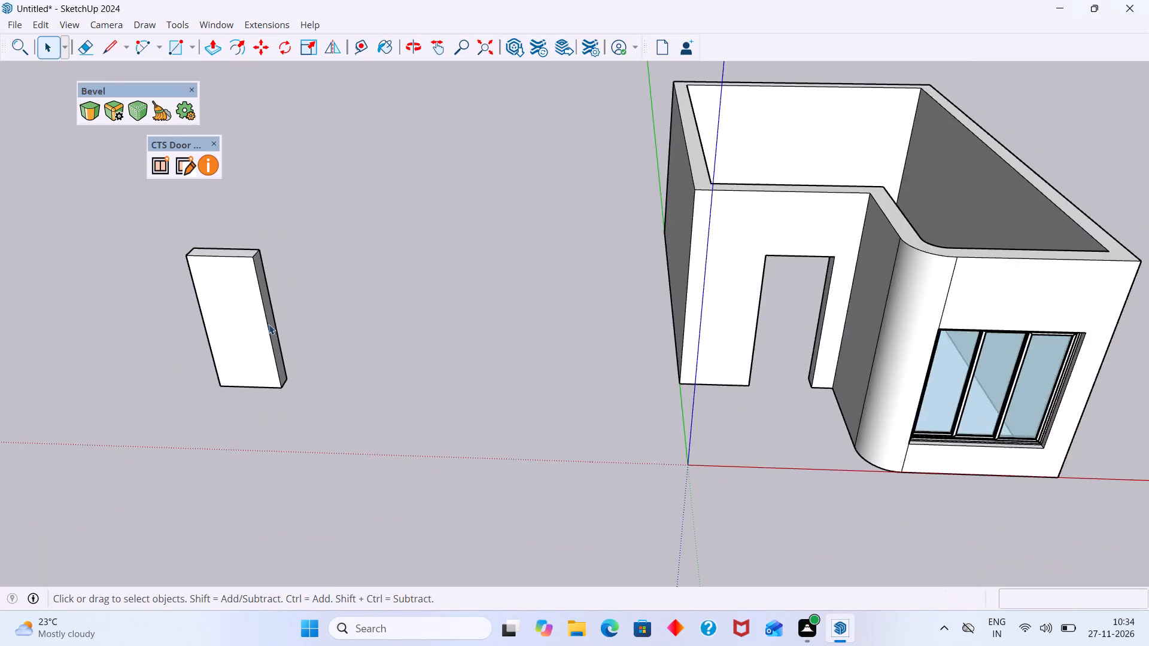
scroll(269, 324, down, 9)
shift+middle_drag(239, 322, 377, 306)
scroll(367, 305, up, 3)
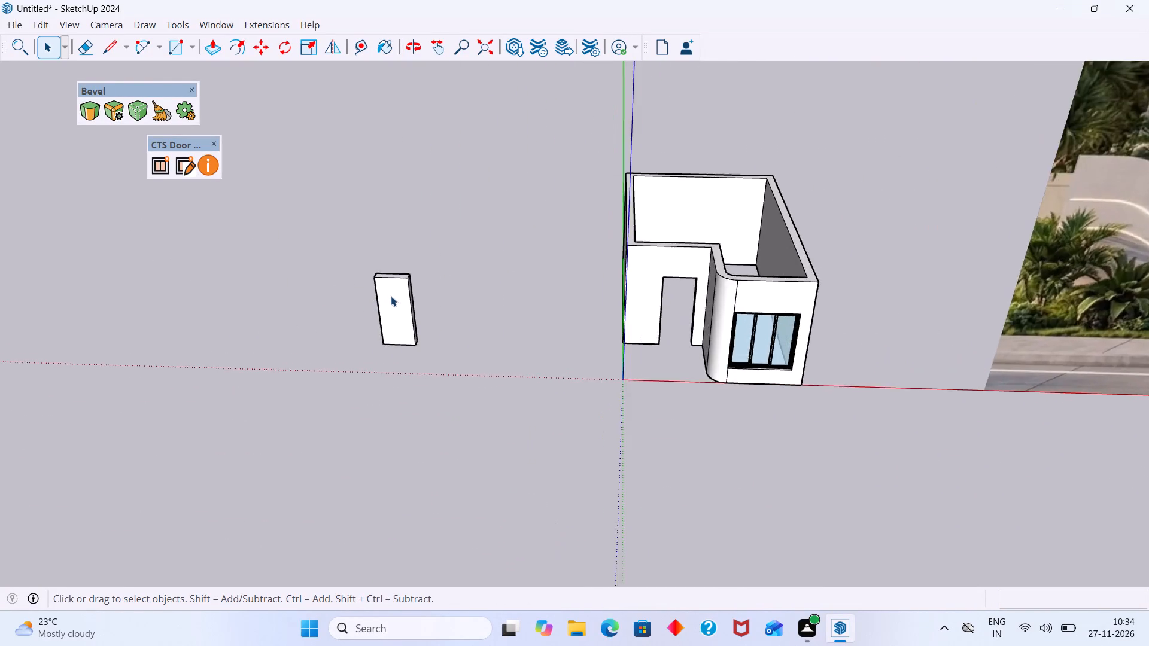
scroll(391, 296, up, 5)
click(403, 300)
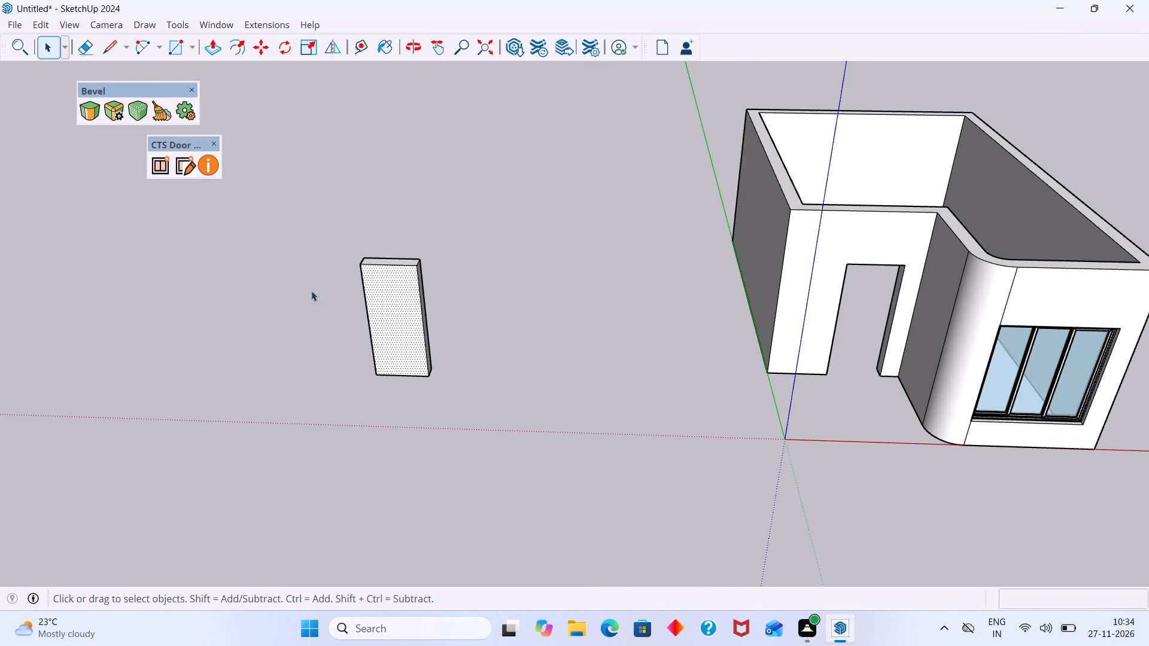
click(160, 166)
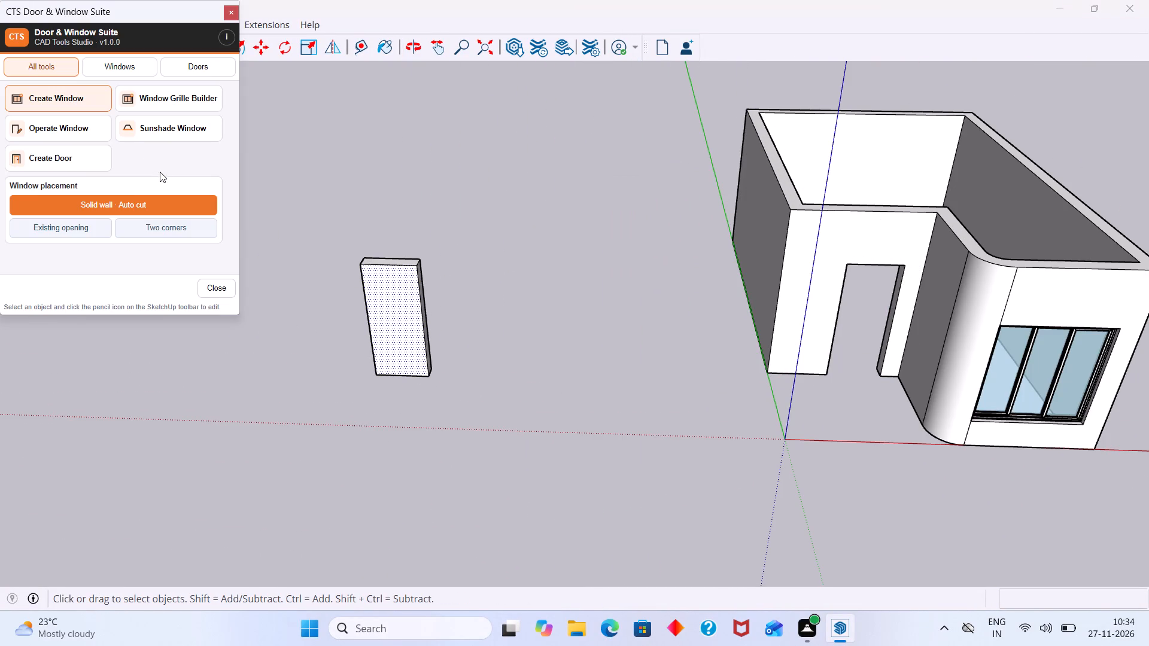
click(77, 157)
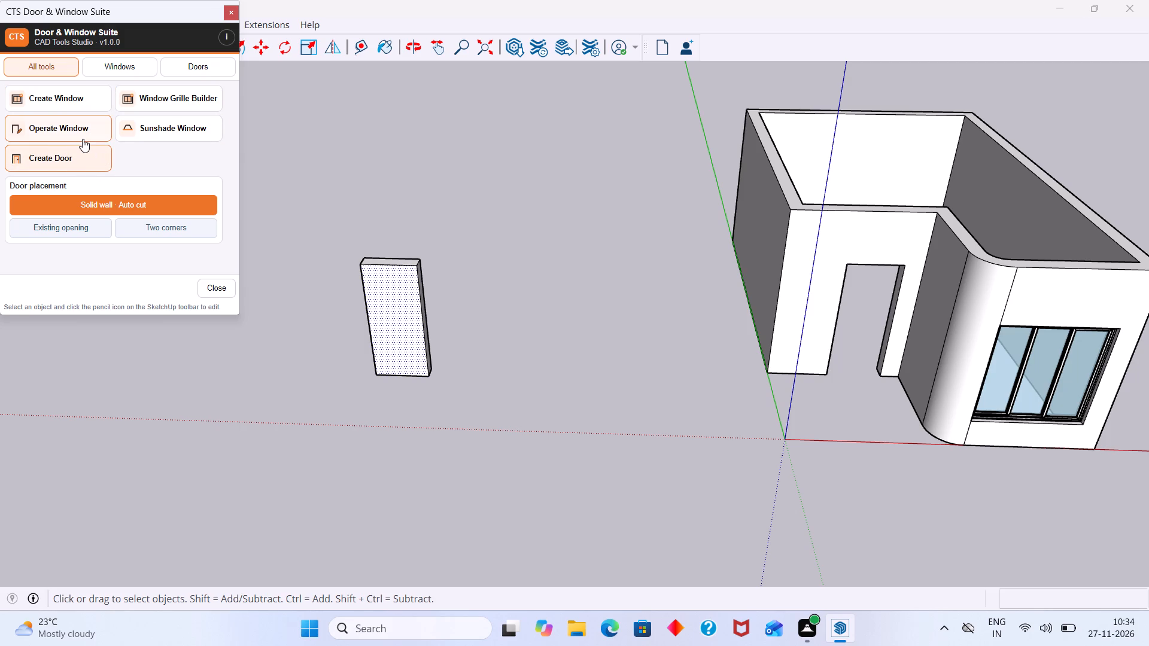
click(108, 207)
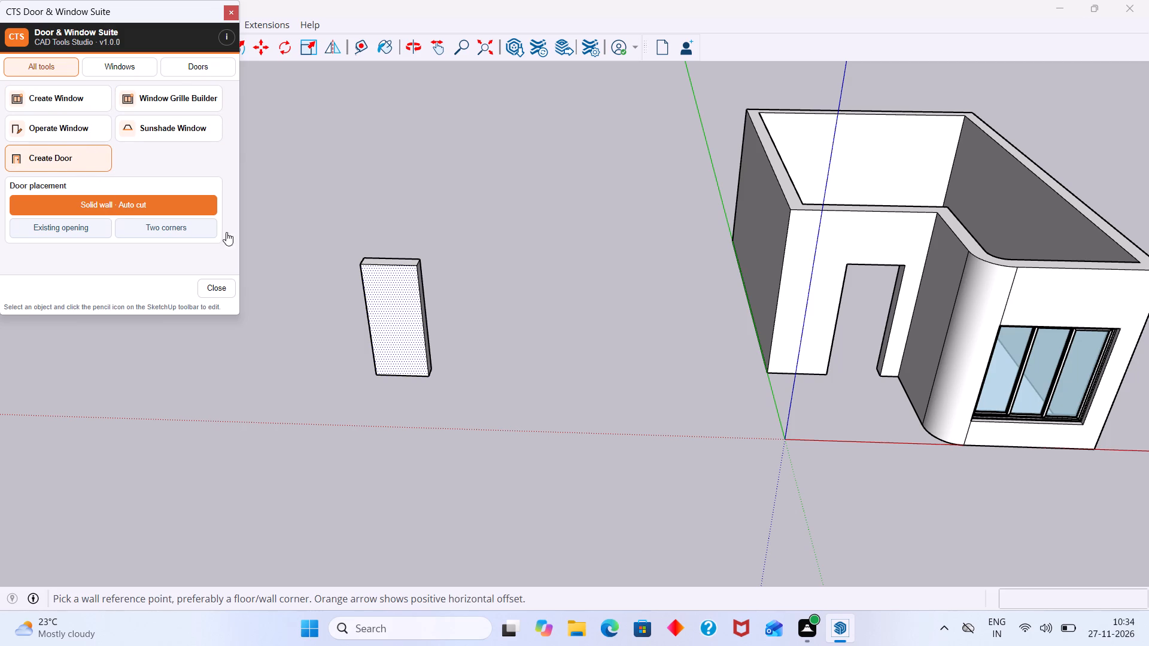
click(398, 311)
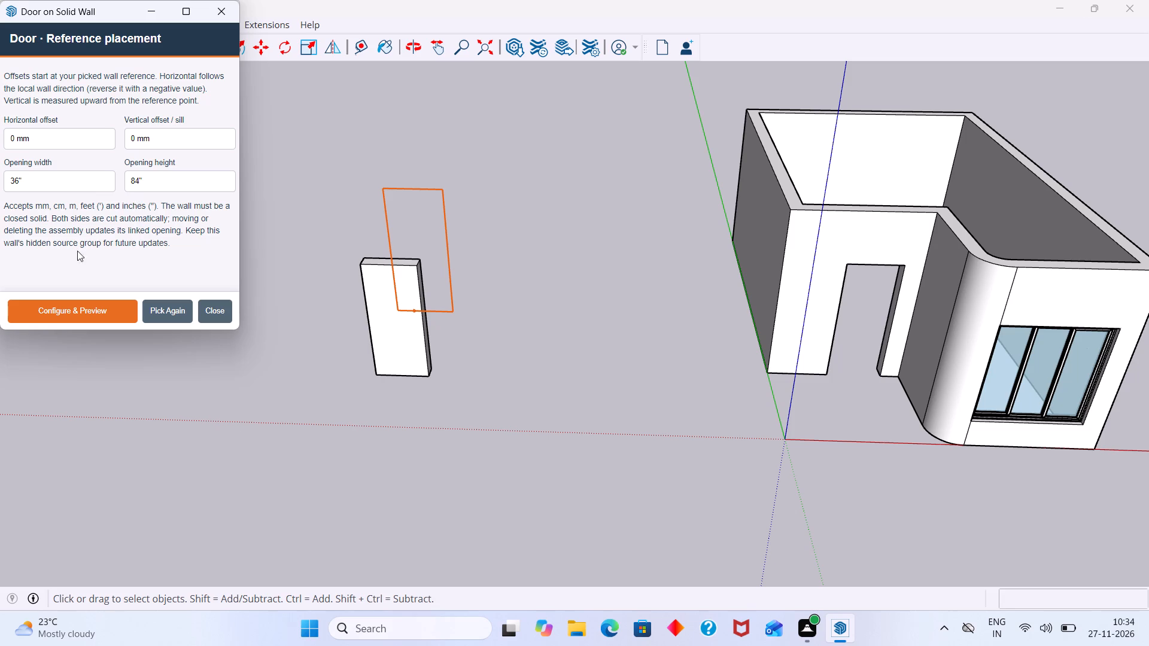
click(87, 311)
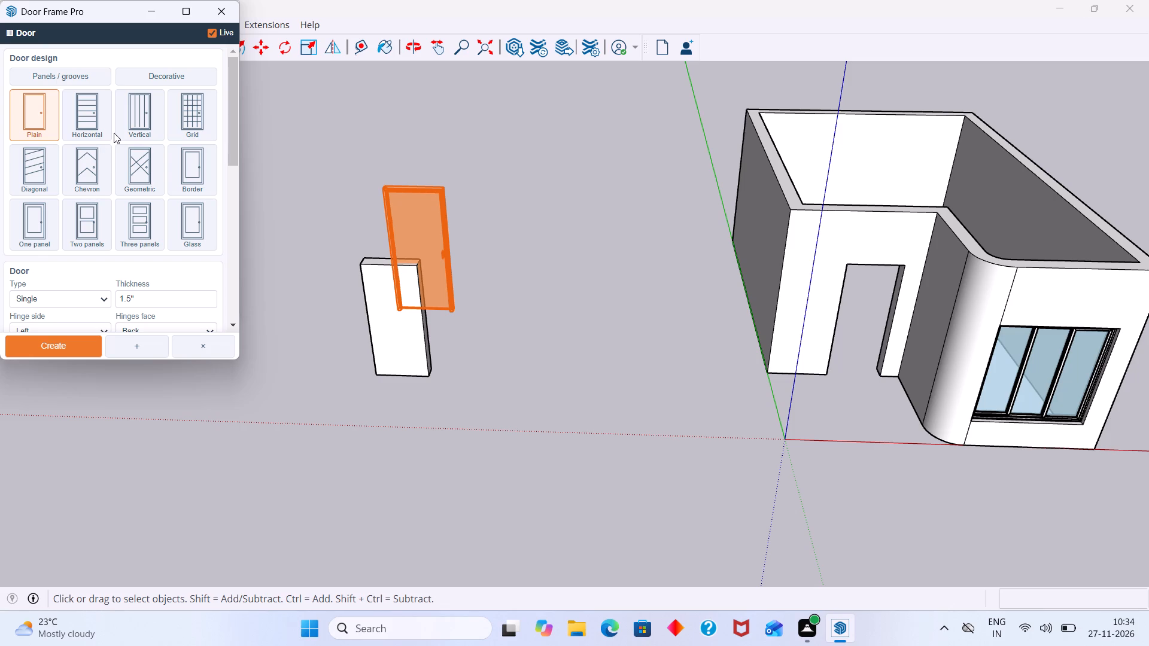
Preview the Horizontal, Plain, Geometric, Diagonal, Chevron and One panel designs on the door for comparison.
click(90, 114)
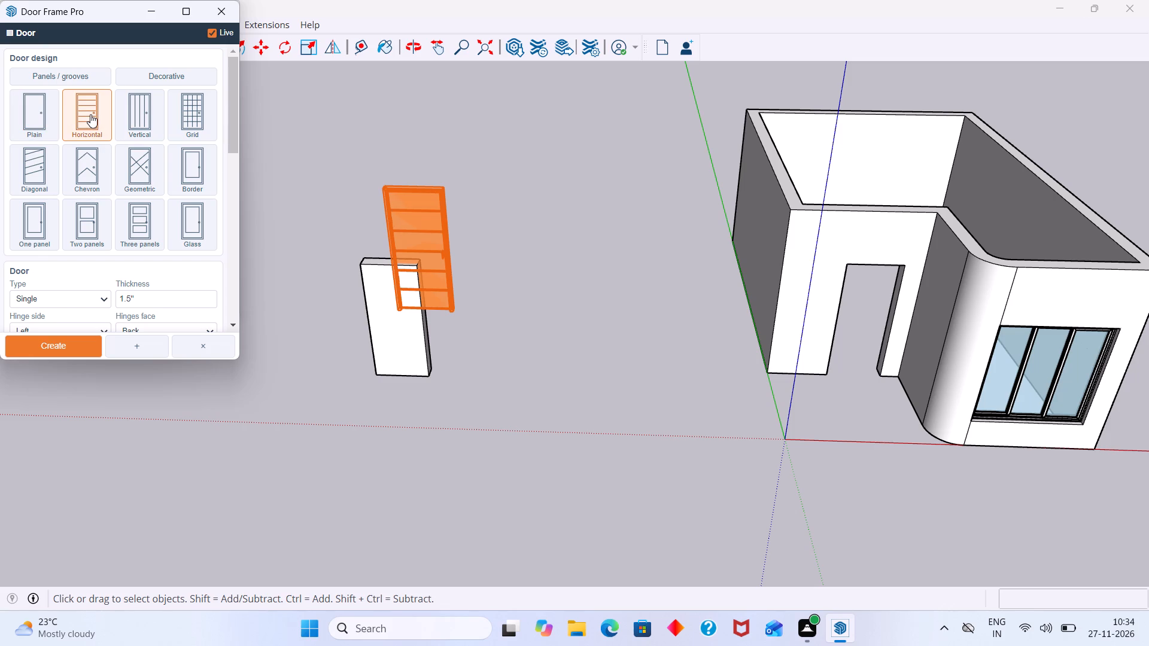
click(42, 117)
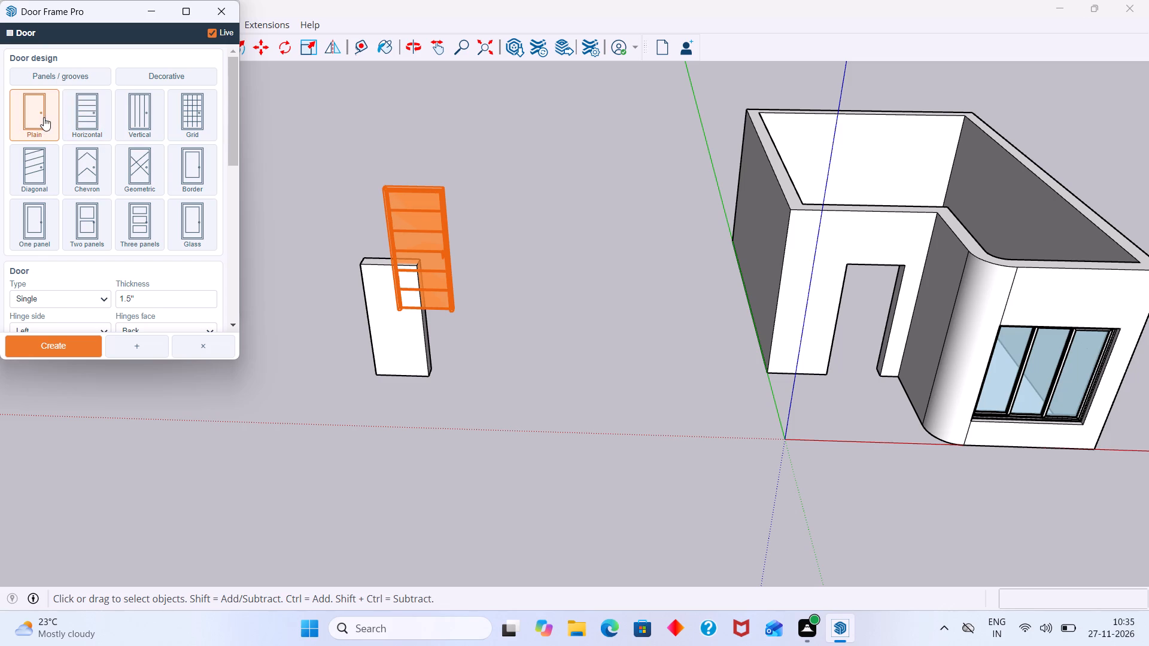
click(92, 119)
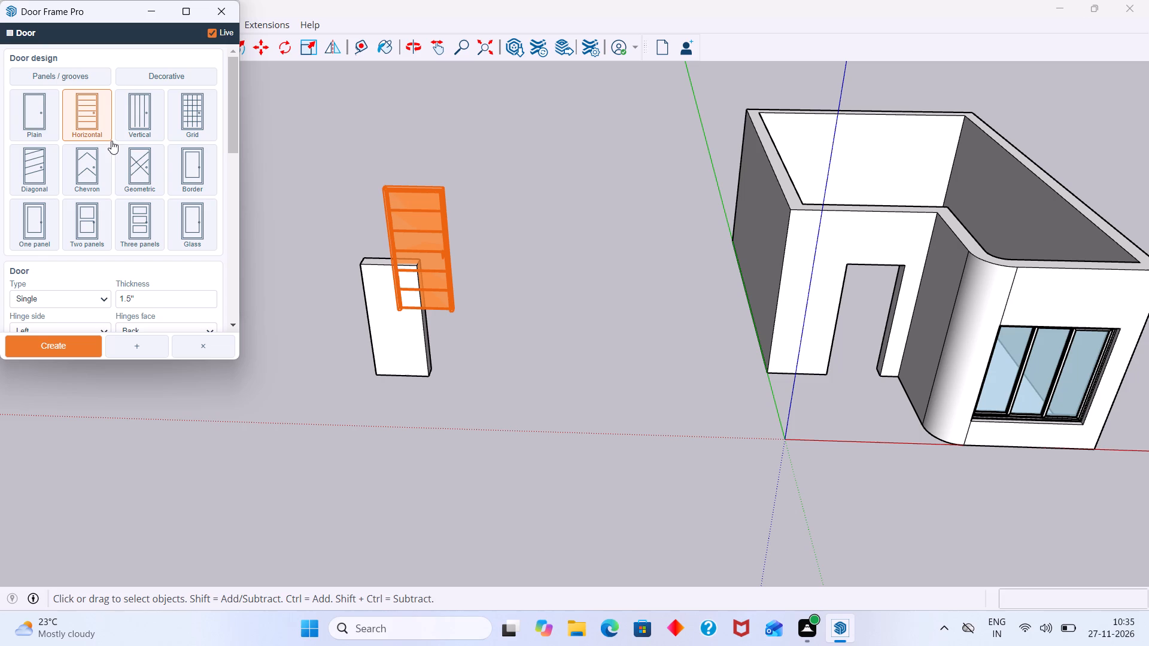
click(143, 167)
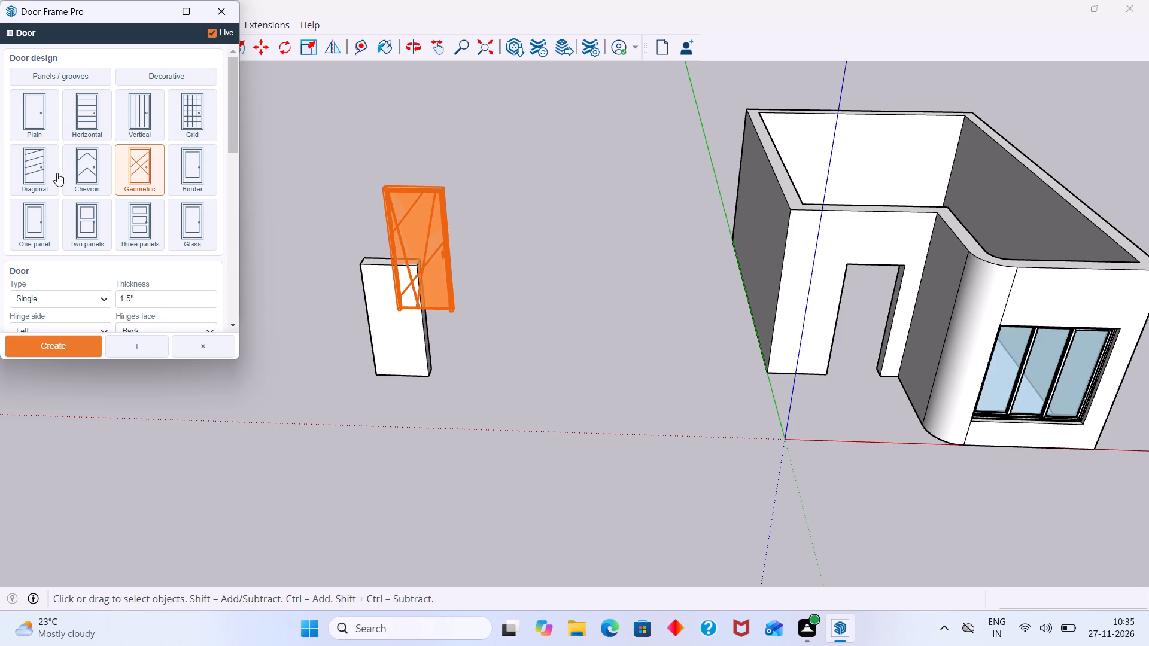
click(32, 180)
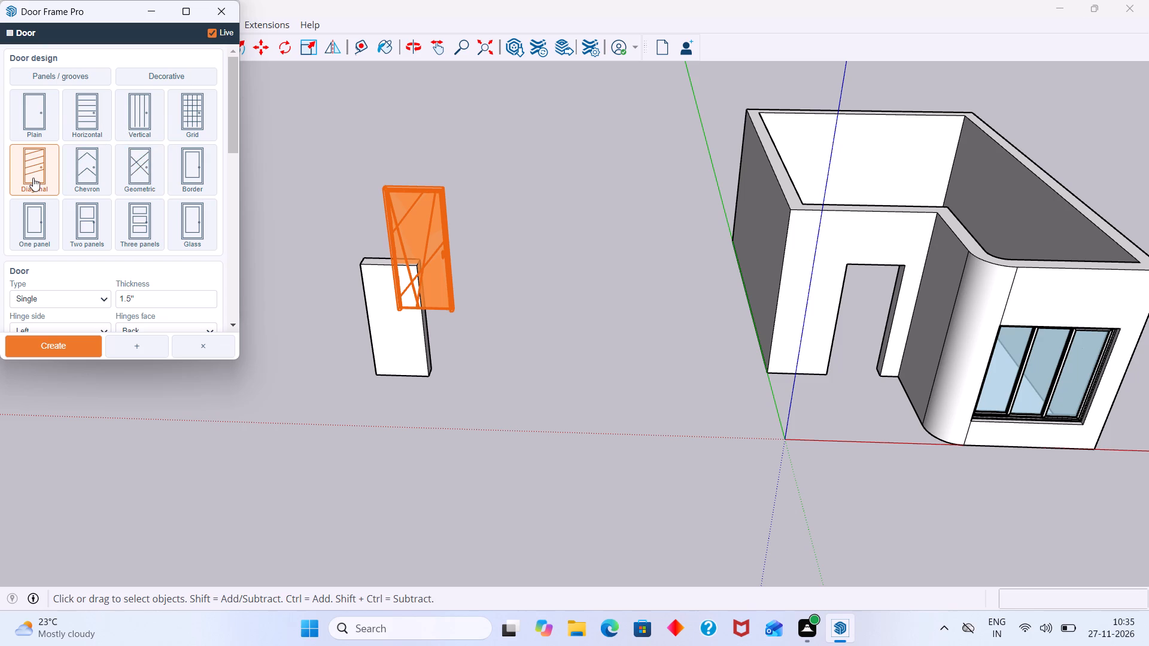
click(89, 173)
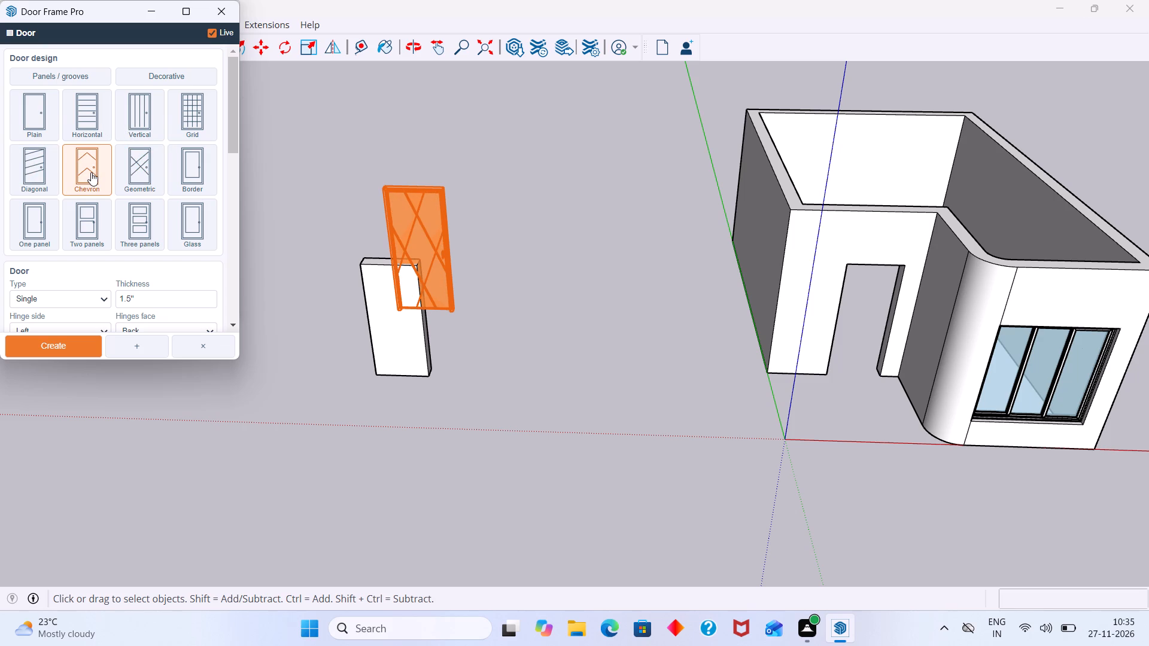
click(90, 117)
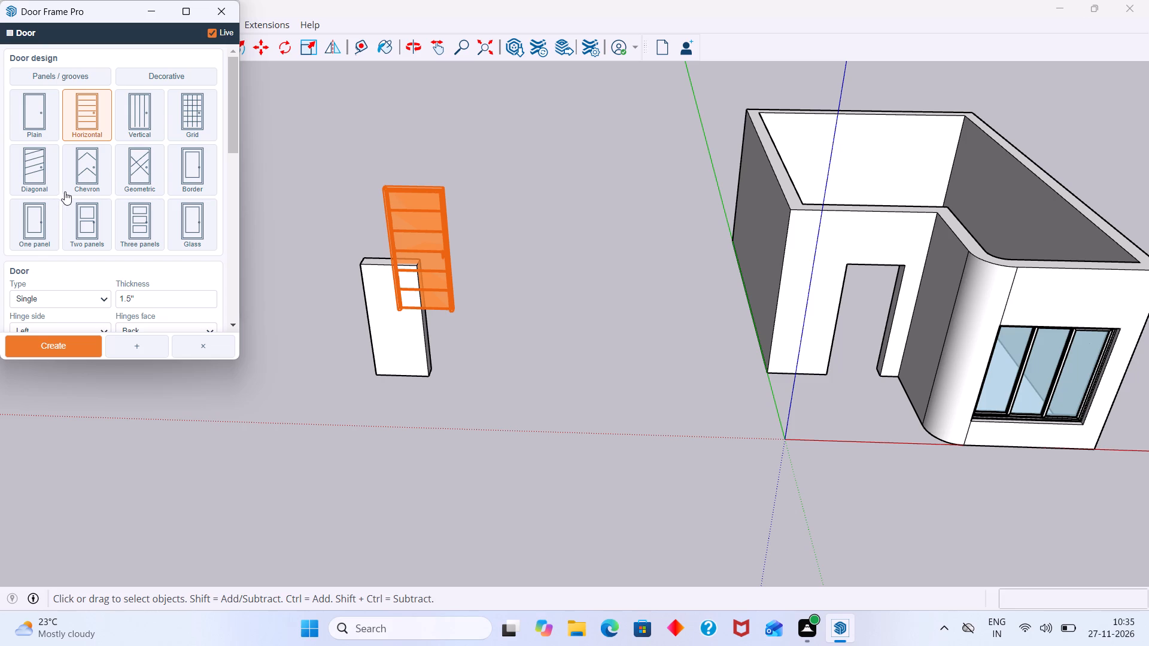
click(42, 230)
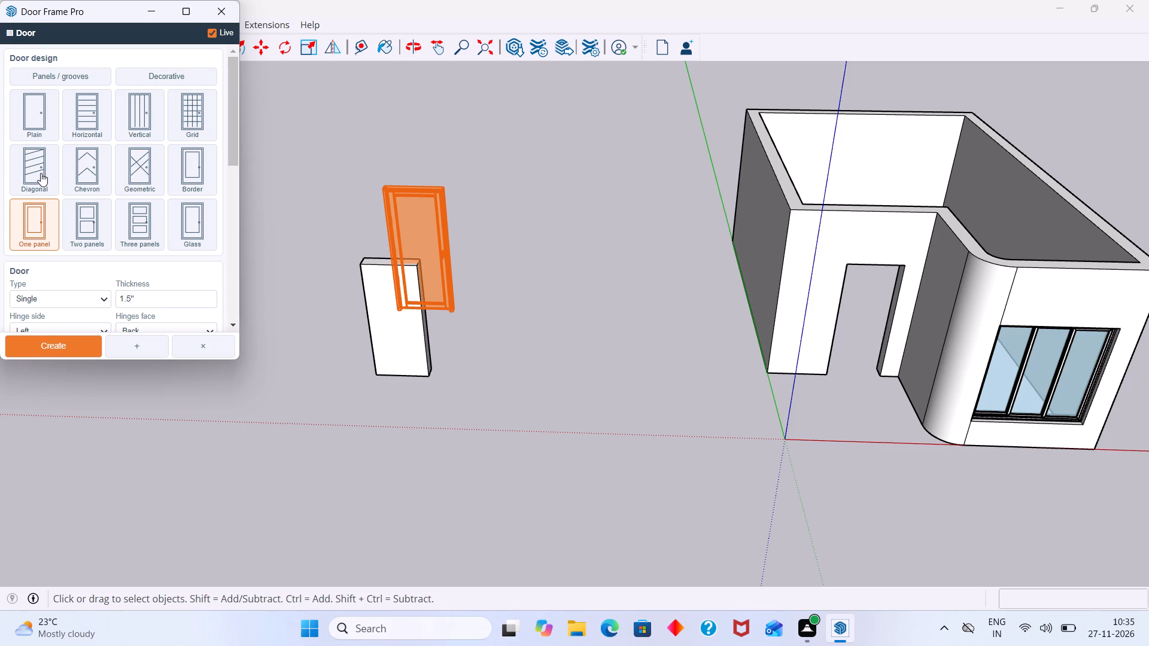
click(83, 122)
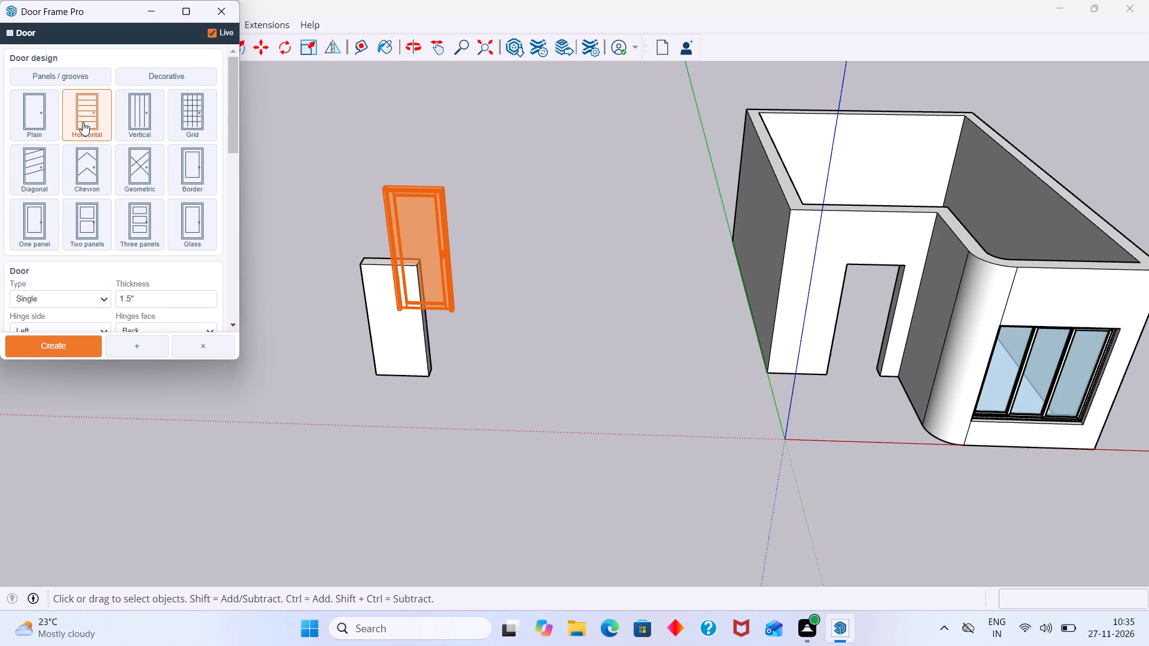
Choose the Border design, create the single door on the slab, and apply its default frame, groove and handle settings.
click(199, 171)
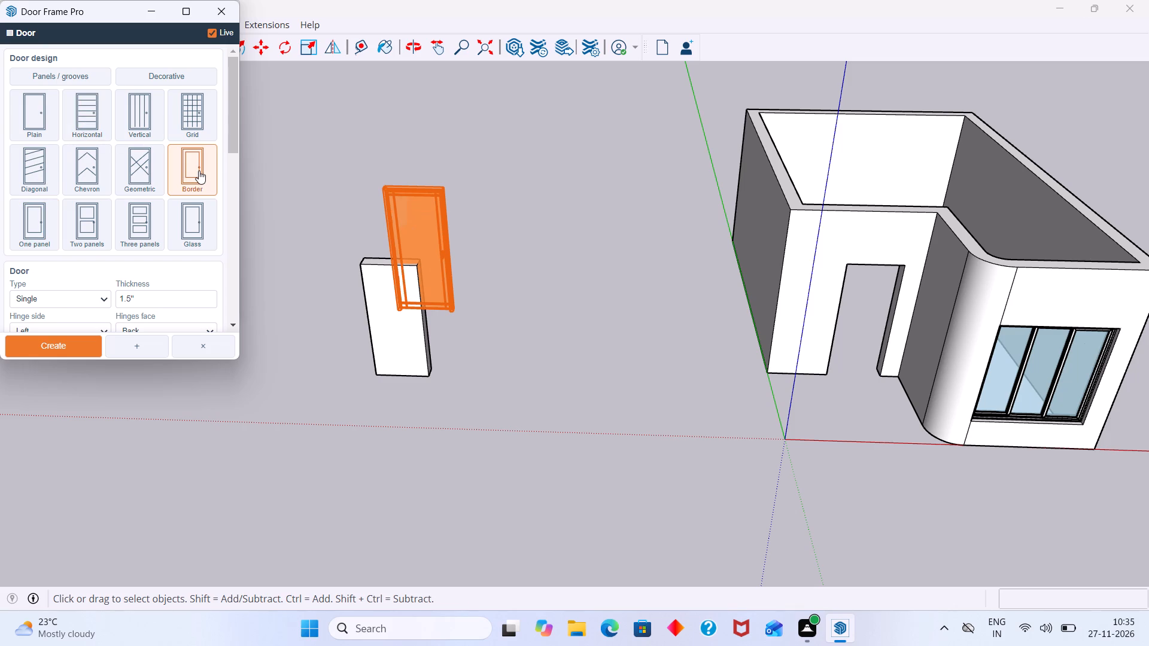
click(83, 349)
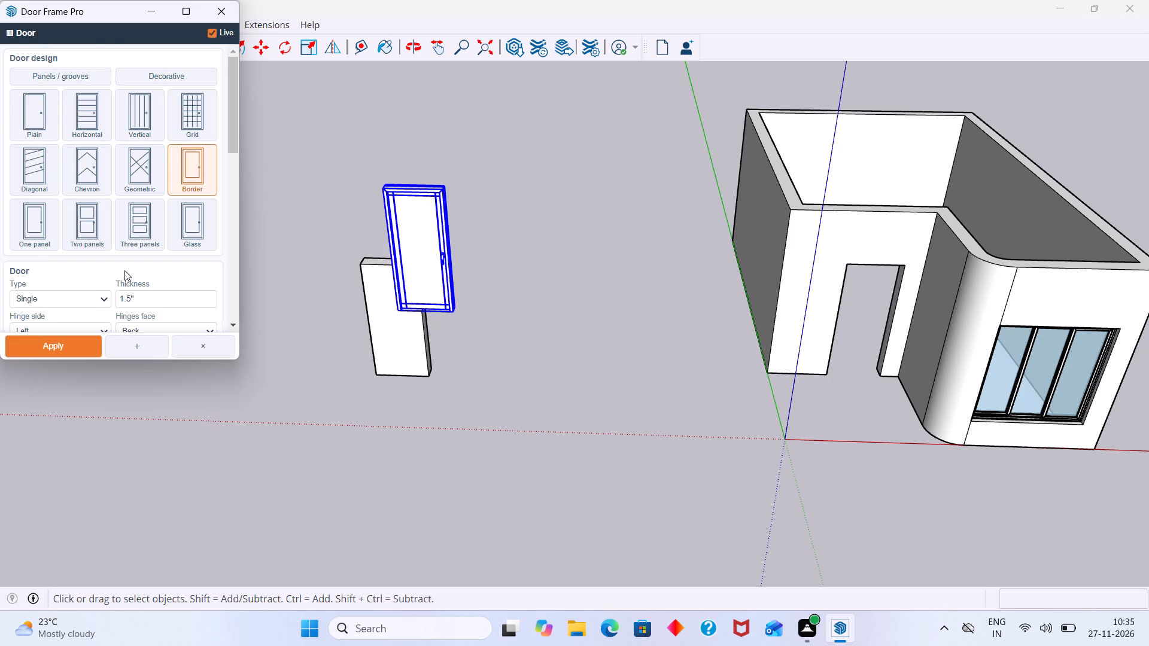
scroll(127, 270, down, 4)
scroll(452, 261, down, 1)
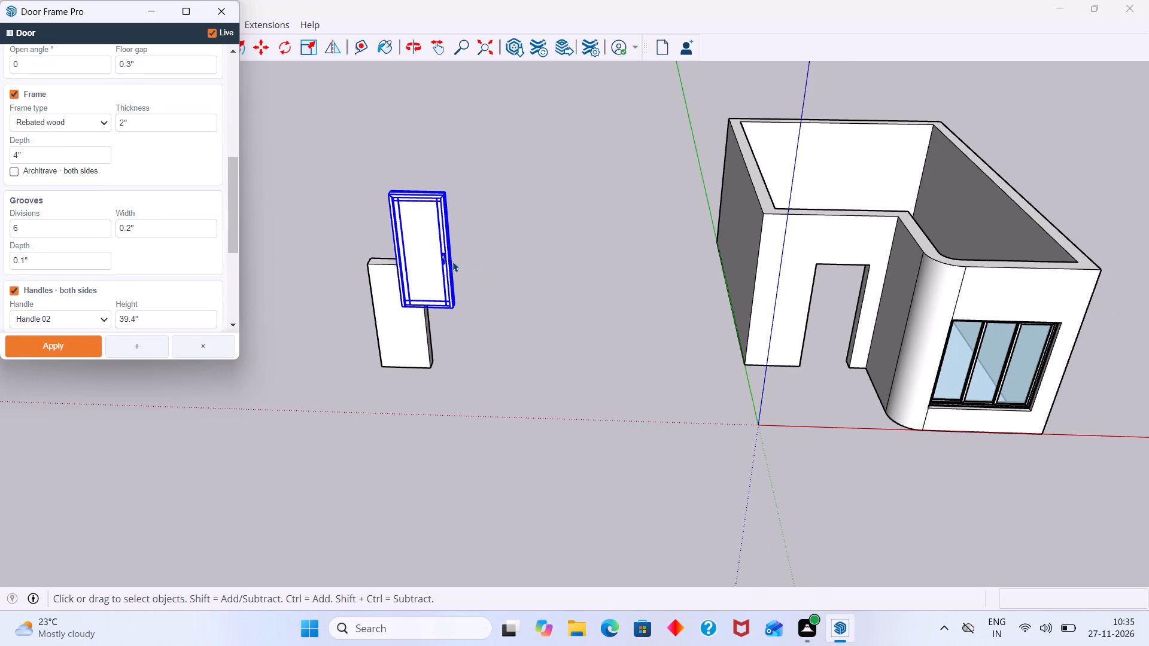
click(58, 346)
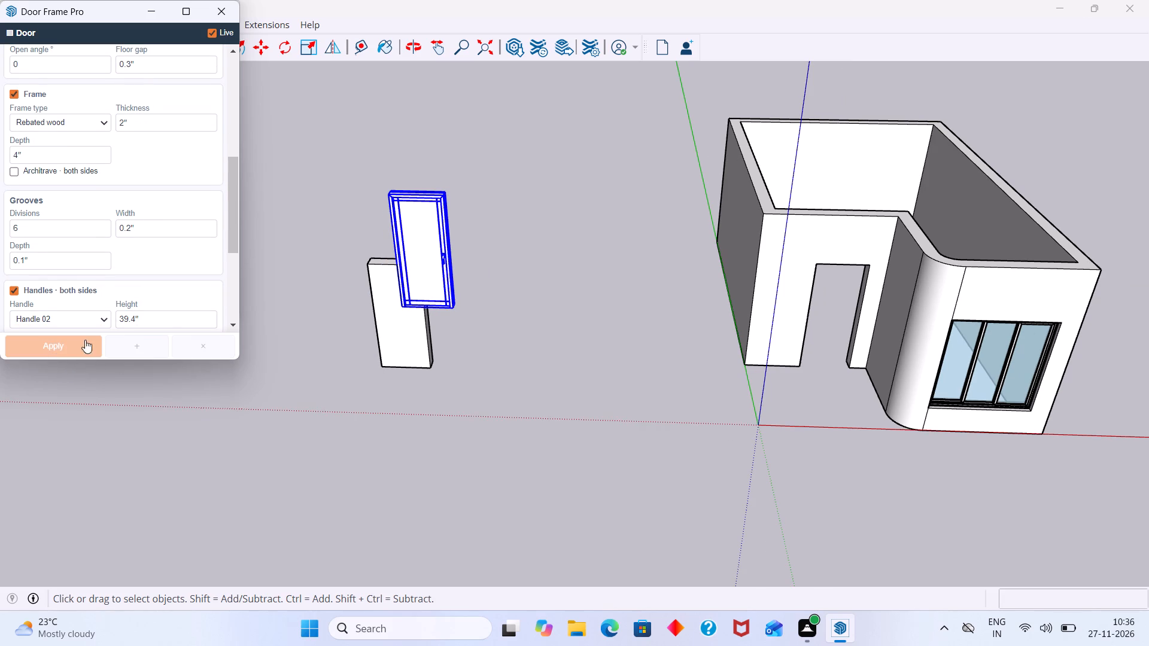
click(221, 4)
Examine the new door's frame, border grooves and handle from several sides, and select the door.
scroll(457, 240, up, 12)
middle_drag(450, 291, 667, 296)
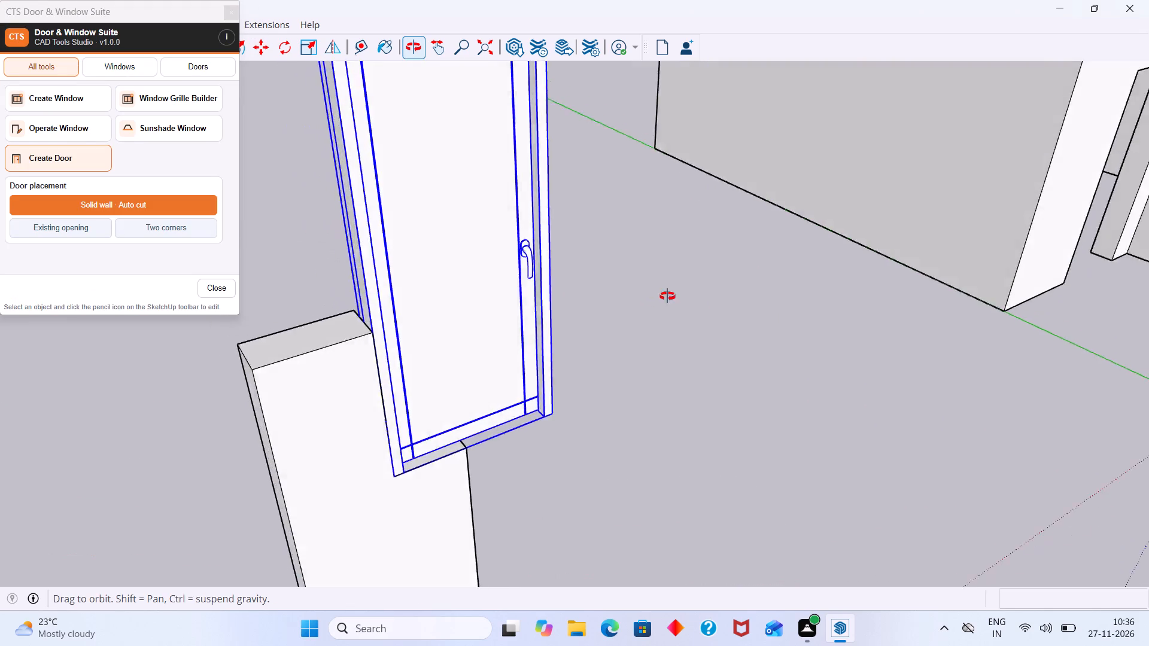
middle_drag(667, 296, 756, 269)
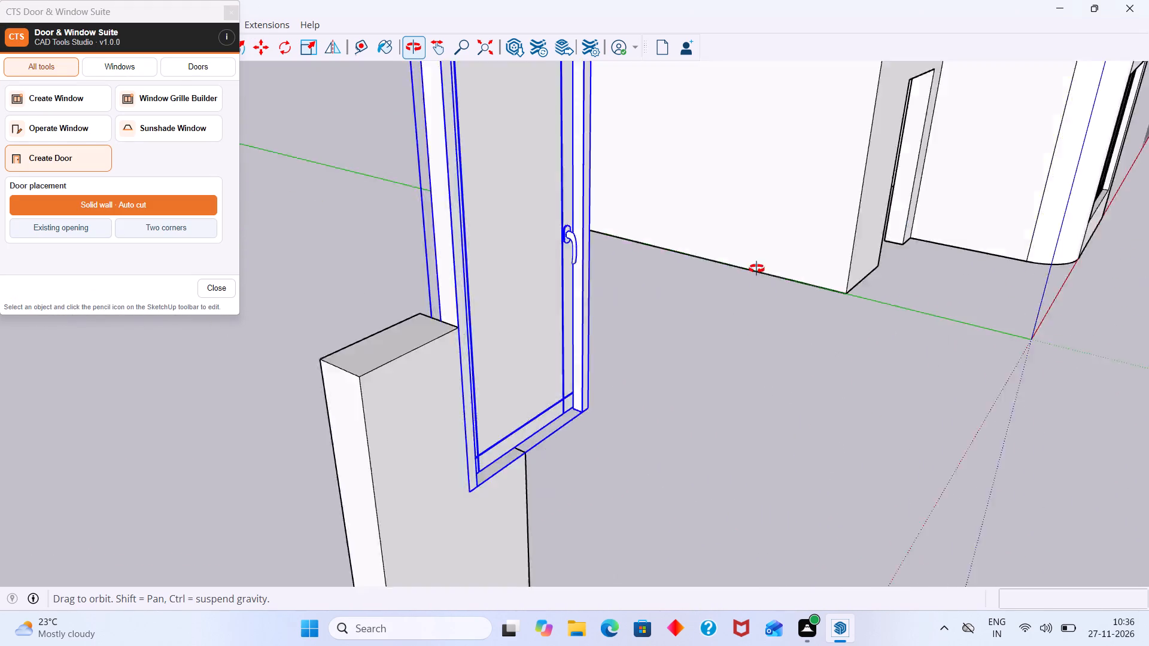
middle_drag(756, 269, 457, 272)
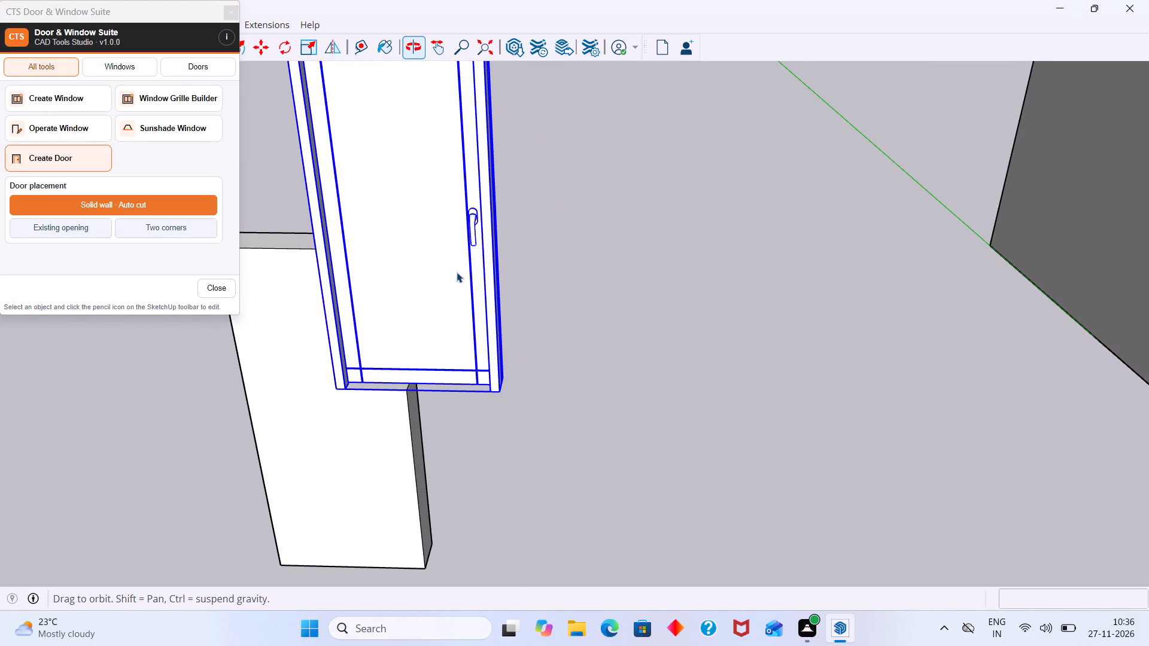
scroll(457, 269, down, 3)
scroll(117, 176, down, 2)
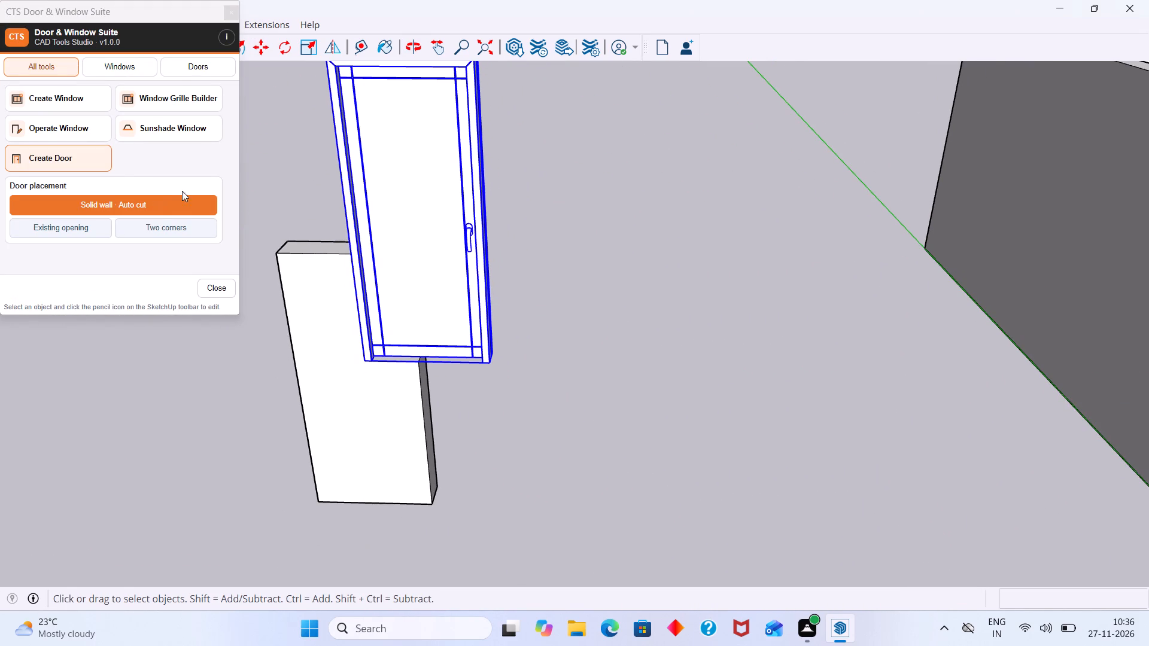
scroll(400, 227, up, 3)
scroll(410, 232, down, 2)
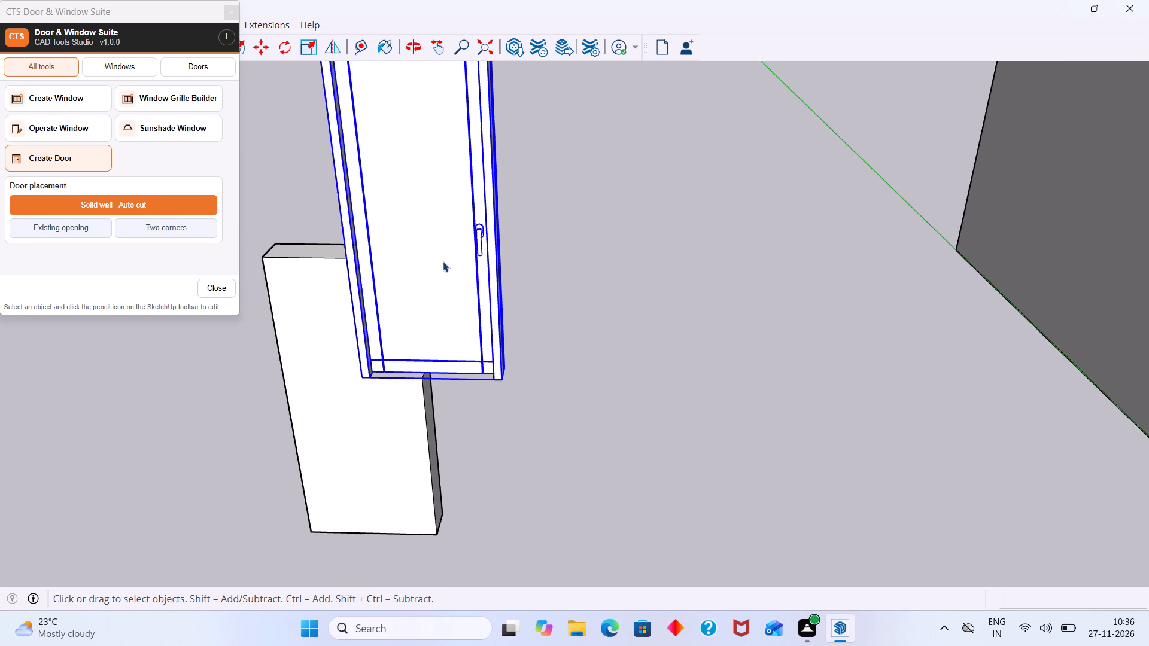
middle_drag(443, 270, 462, 305)
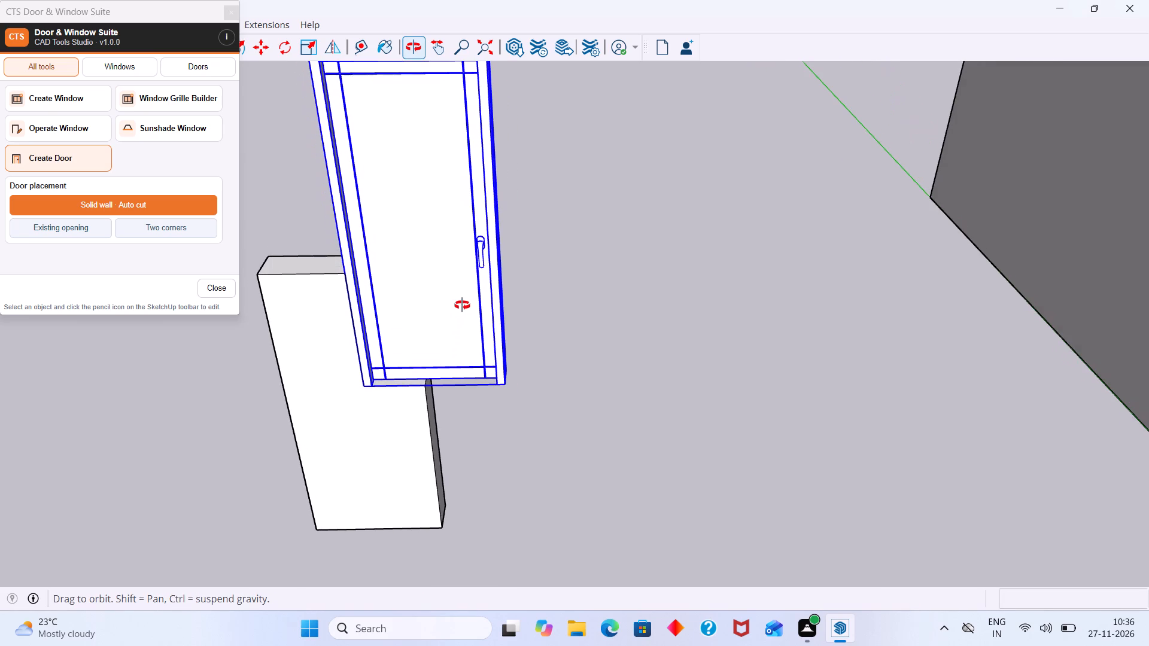
middle_drag(462, 305, 525, 373)
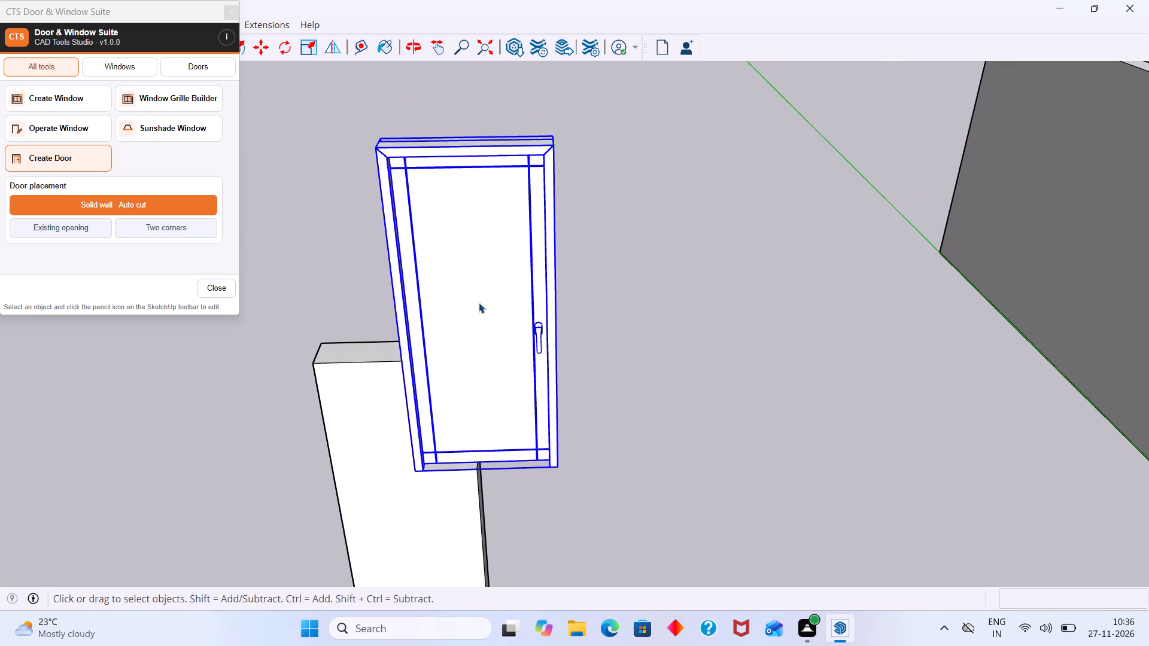
click(640, 263)
shift+middle_drag(572, 345, 536, 279)
scroll(492, 313, up, 3)
click(496, 311)
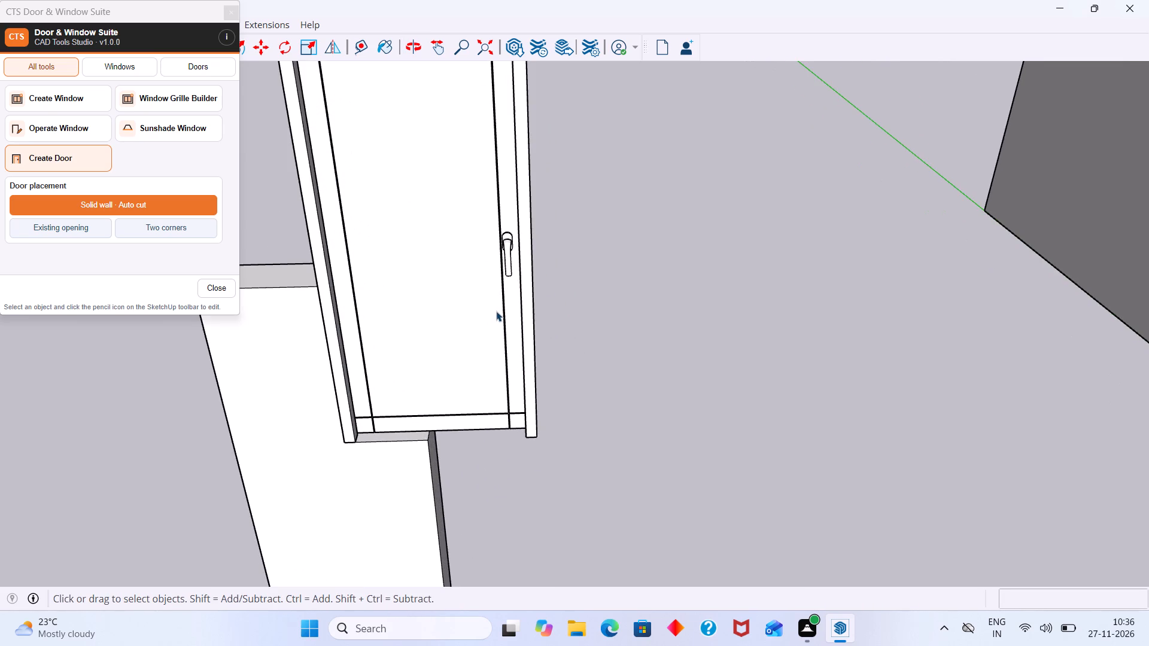
scroll(502, 306, down, 9)
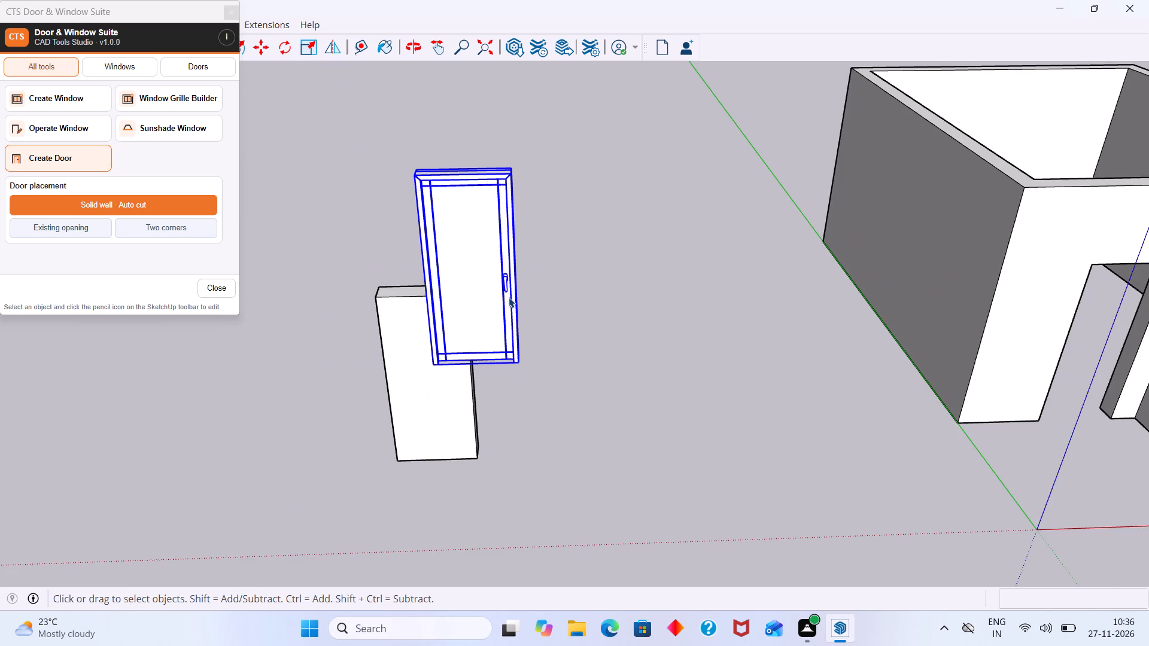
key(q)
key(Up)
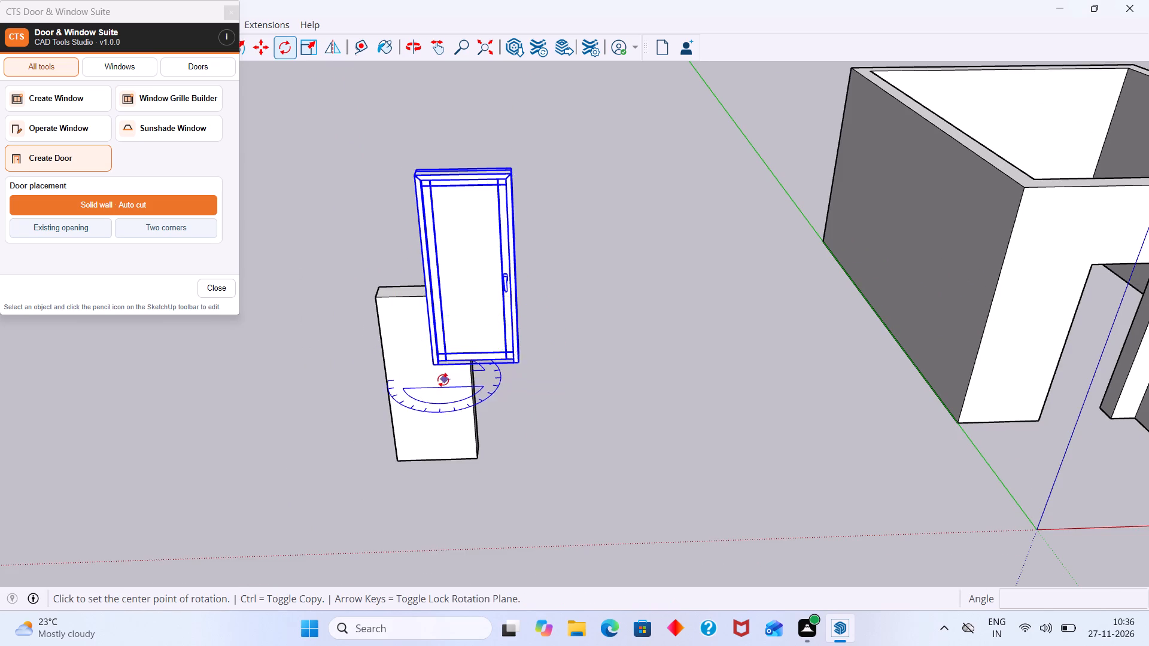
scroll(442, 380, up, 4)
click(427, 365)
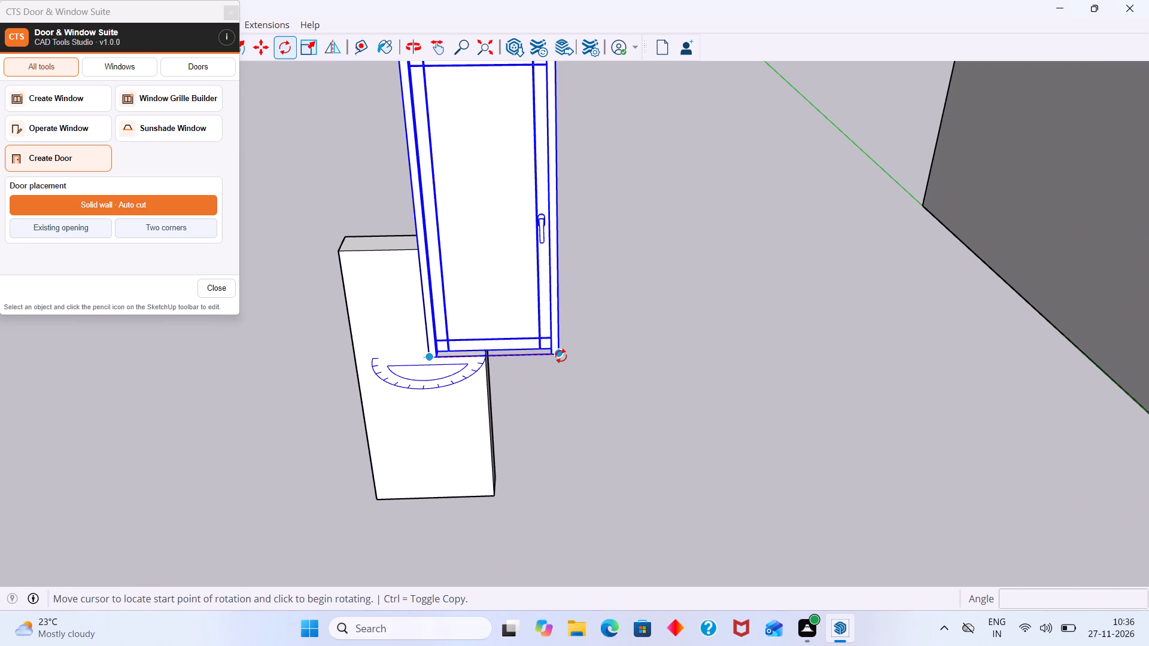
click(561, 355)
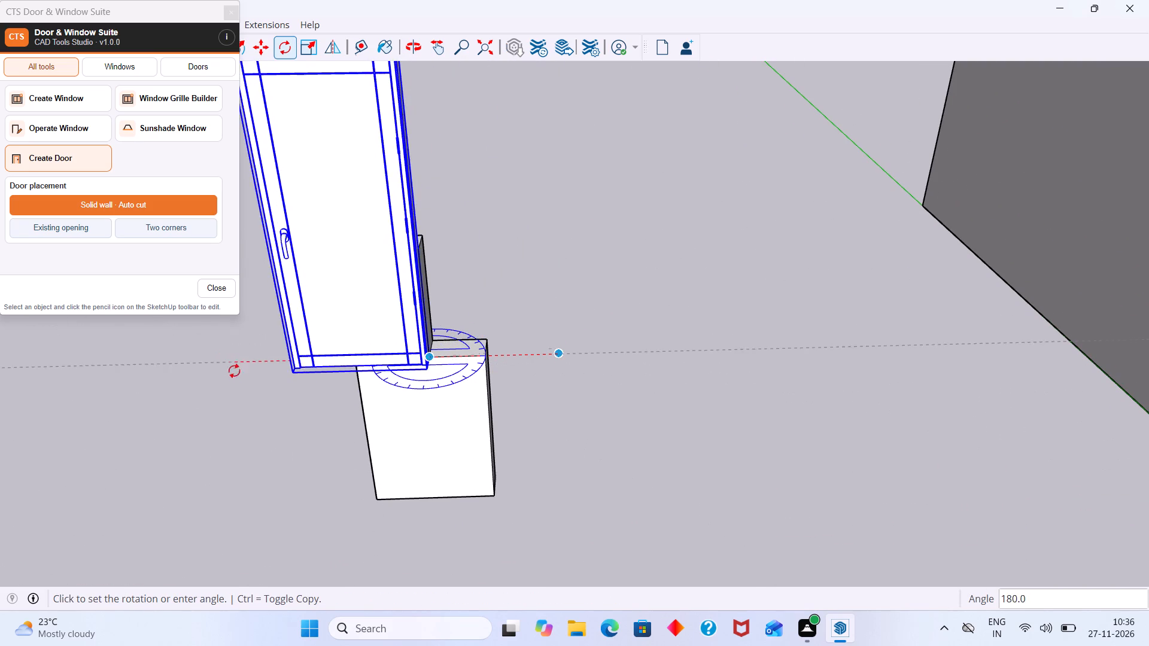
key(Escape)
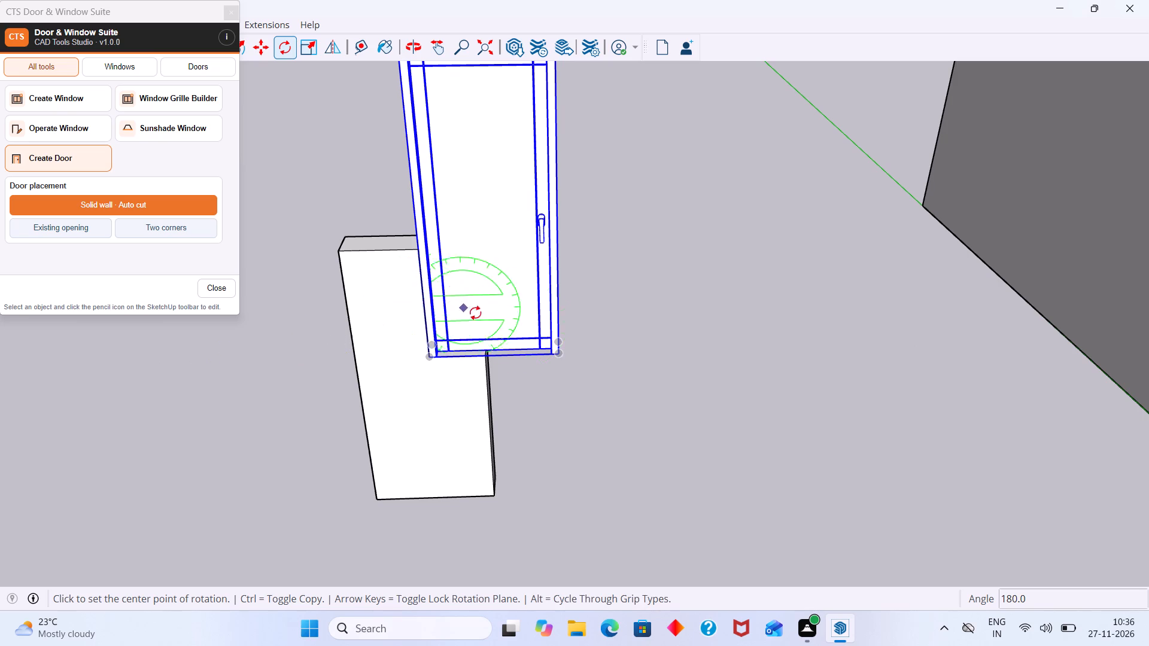
Move the door by its lower-left front frame corner onto the matching outer bottom corner of the house's door opening.
scroll(534, 321, down, 3)
key(space)
key(m)
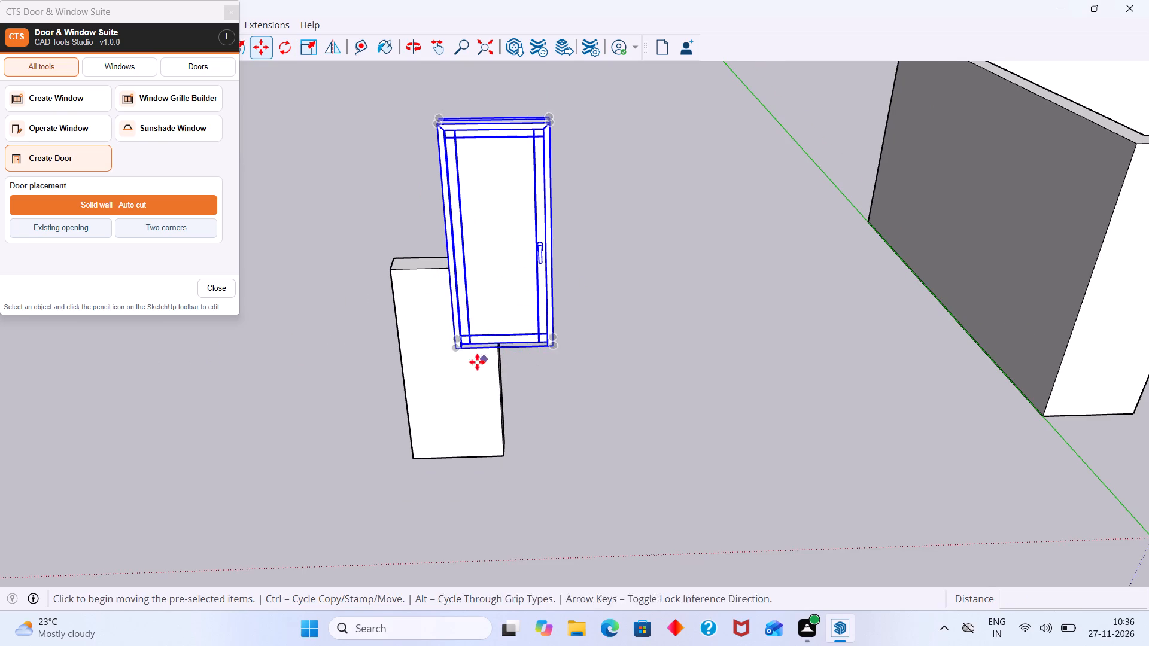
scroll(464, 364, up, 3)
click(448, 343)
scroll(649, 343, down, 3)
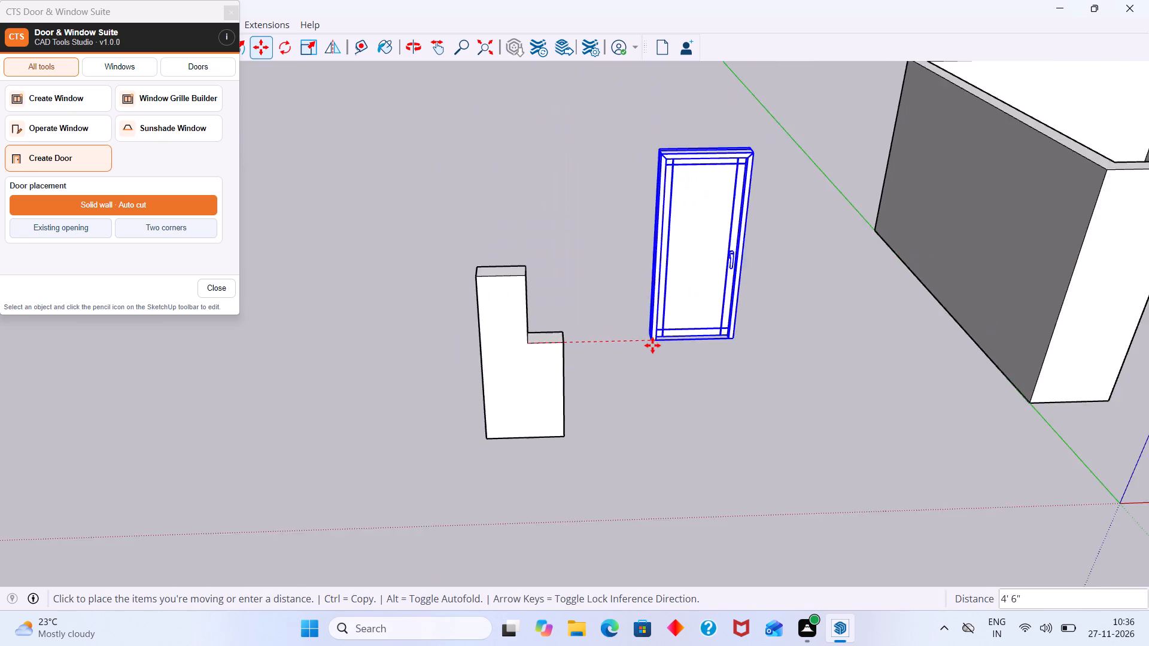
scroll(652, 345, down, 9)
middle_drag(659, 347, 405, 349)
middle_drag(439, 355, 819, 397)
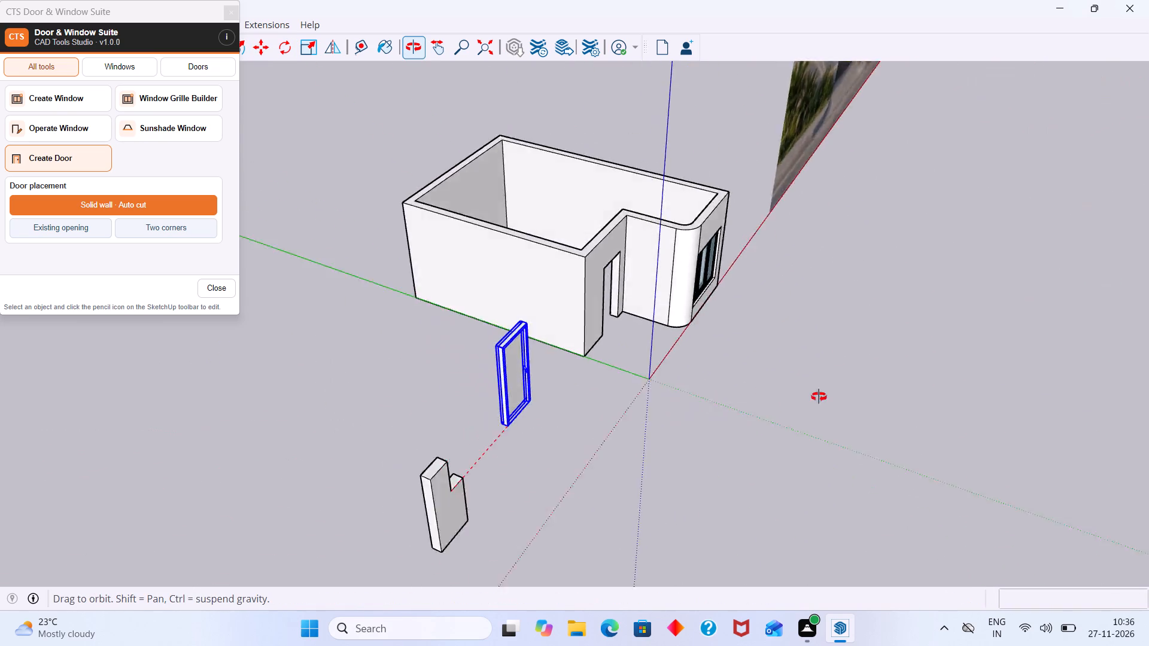
middle_drag(819, 397, 399, 325)
scroll(657, 333, up, 4)
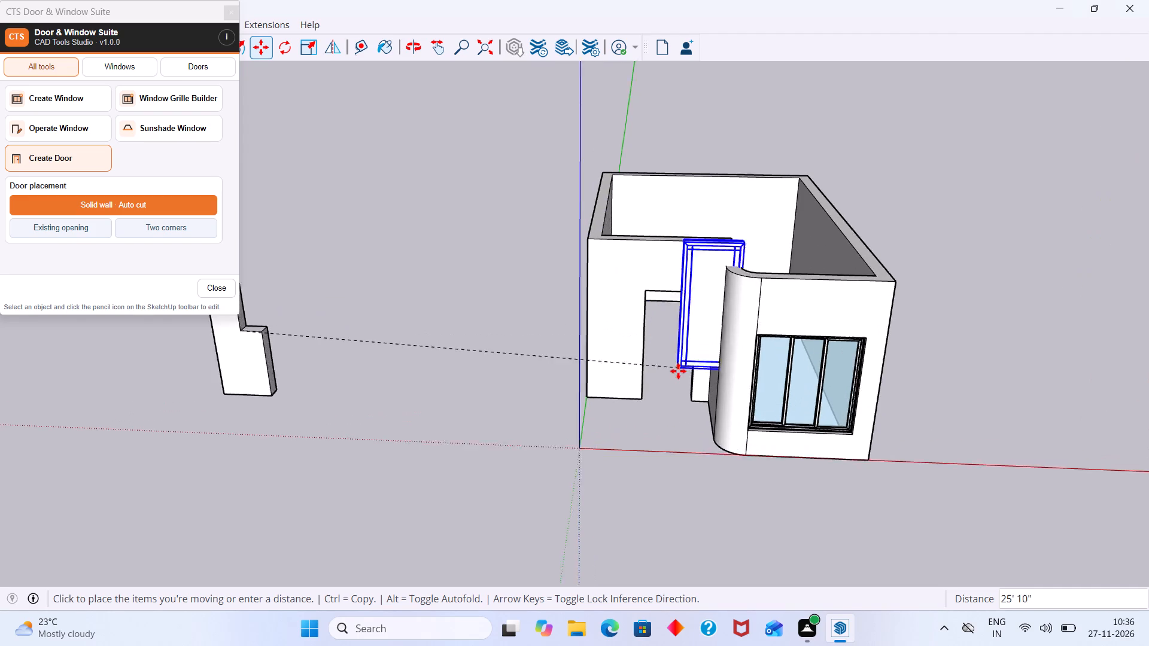
scroll(678, 371, up, 20)
scroll(678, 371, up, 4)
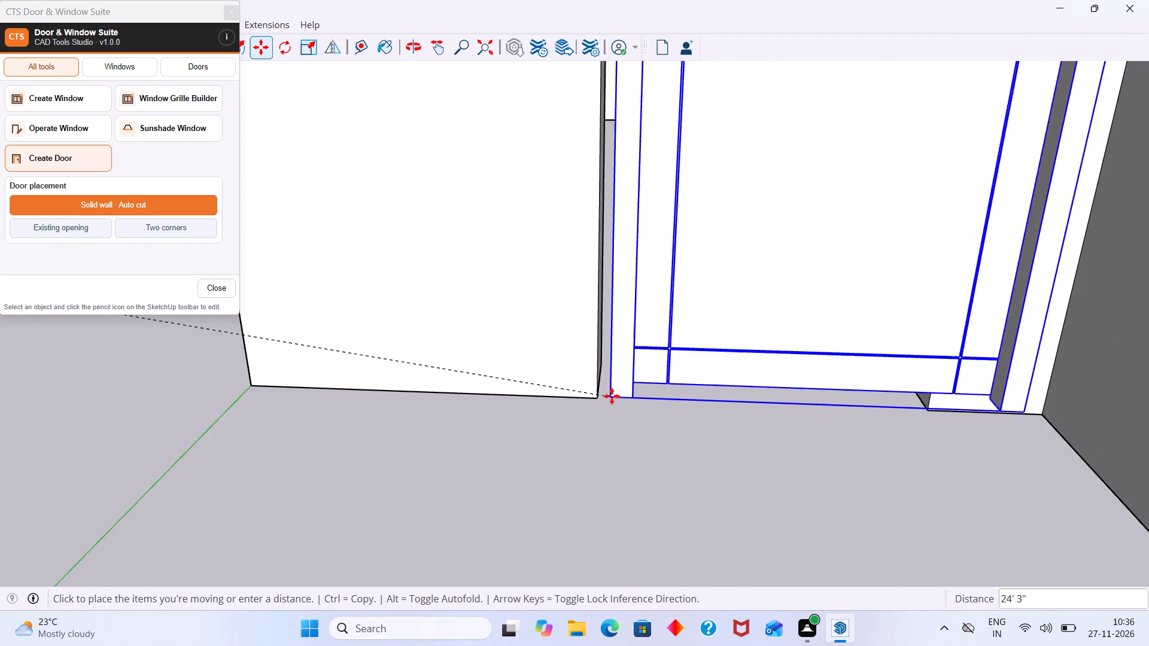
scroll(612, 396, up, 5)
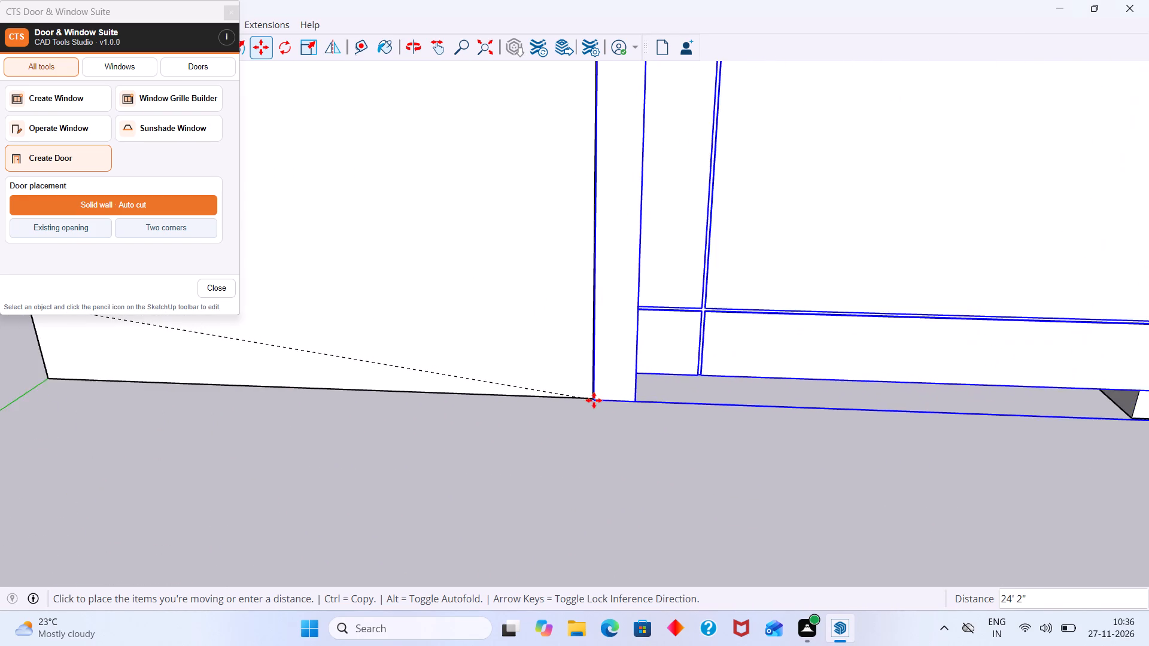
scroll(594, 400, up, 14)
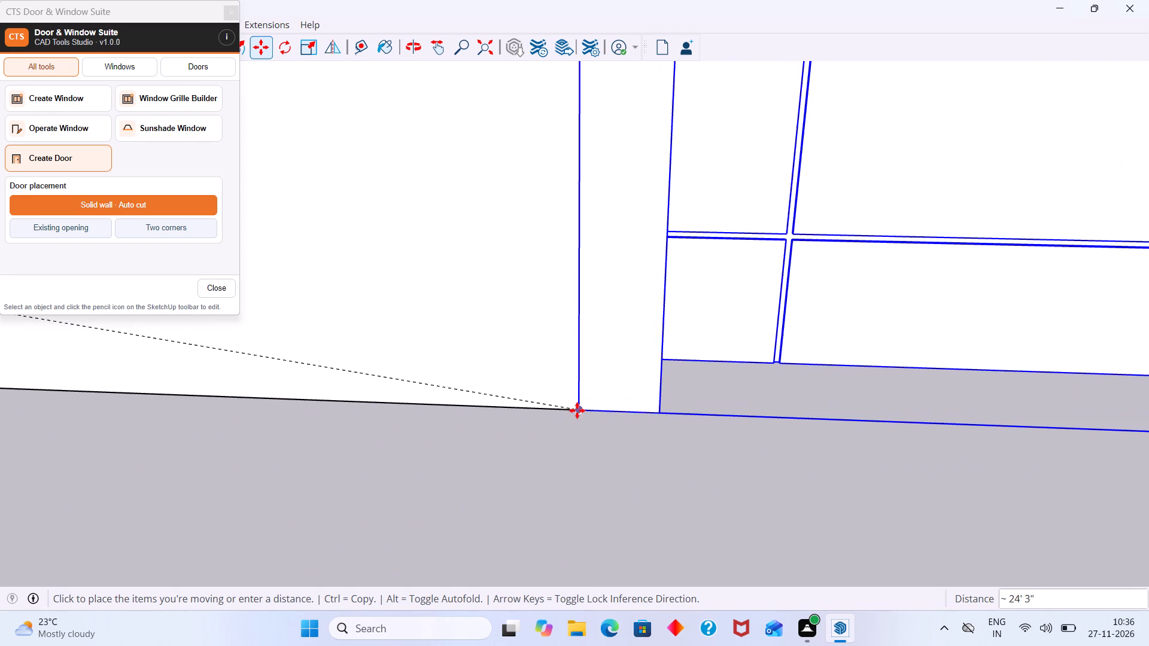
click(577, 410)
key(space)
scroll(582, 355, down, 16)
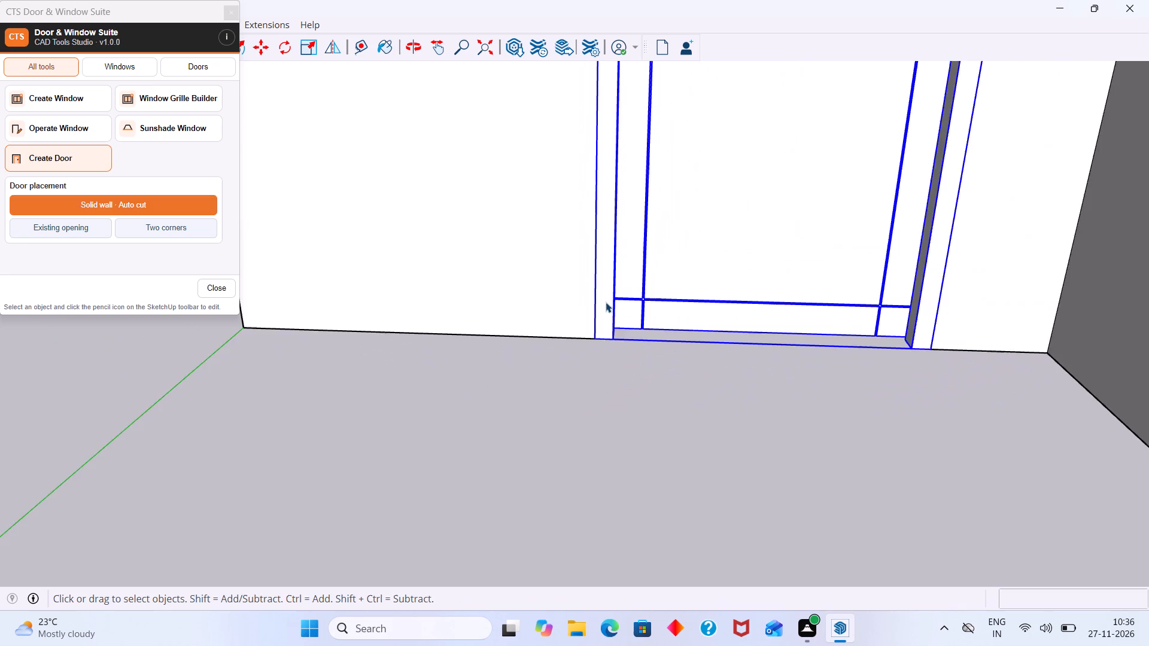
scroll(606, 302, down, 15)
middle_drag(618, 275, 615, 374)
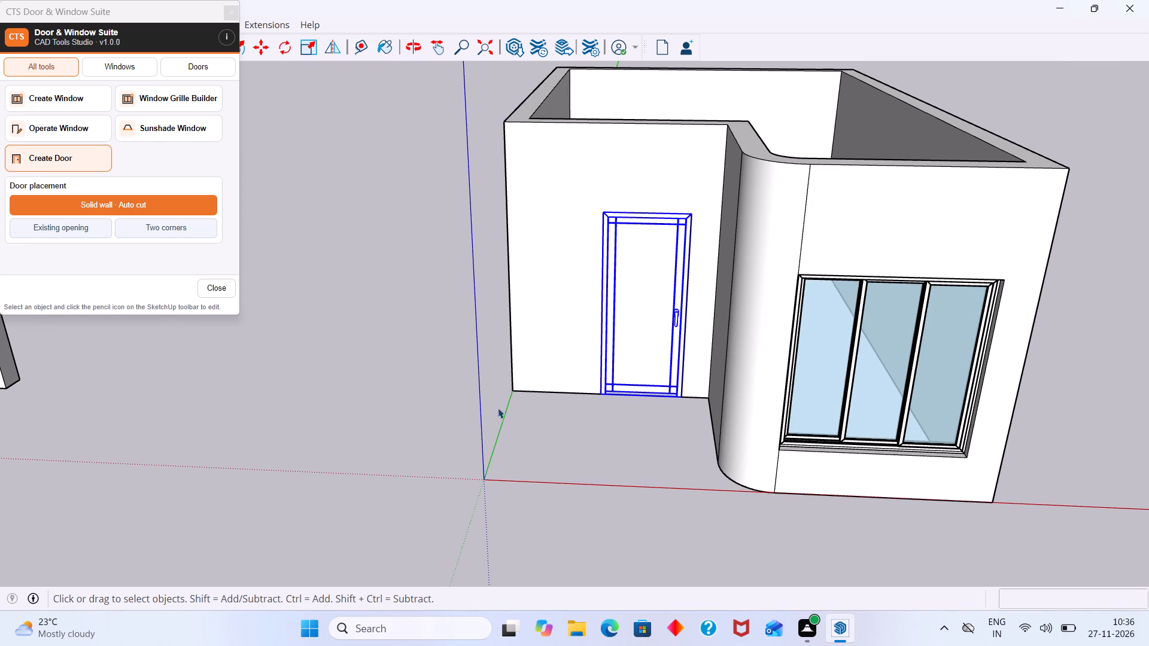
Examine the fitted door's frame, threshold and handle from outside and inside the front wall, and select the door.
click(368, 420)
scroll(631, 249, up, 20)
scroll(631, 249, up, 4)
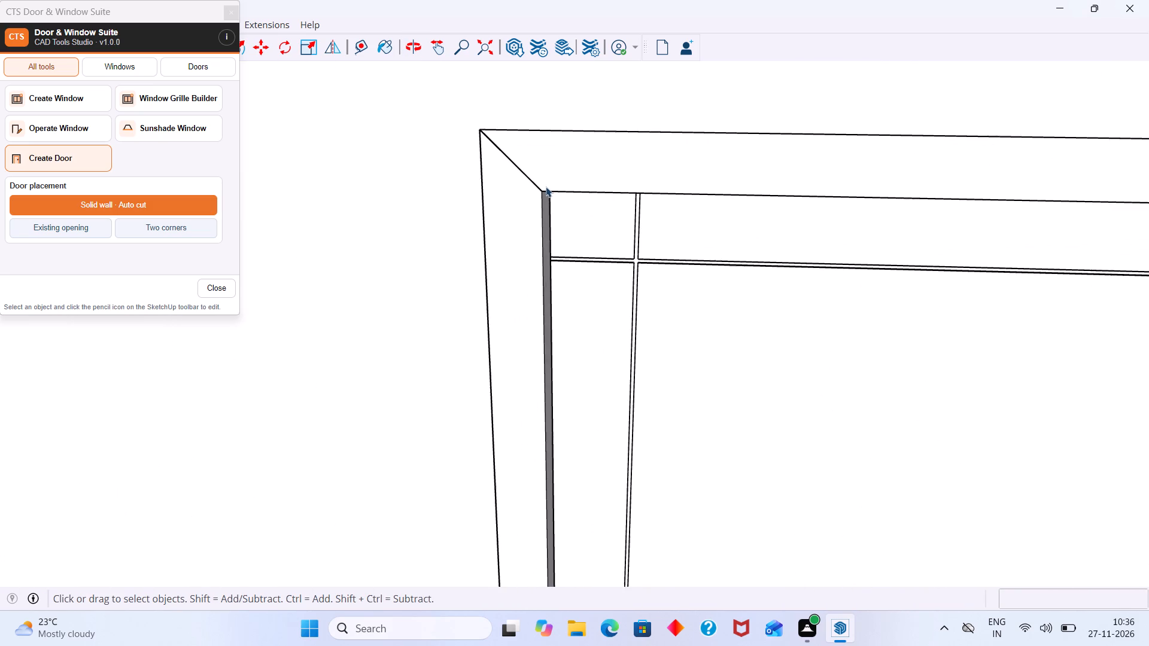
middle_drag(546, 187, 807, 180)
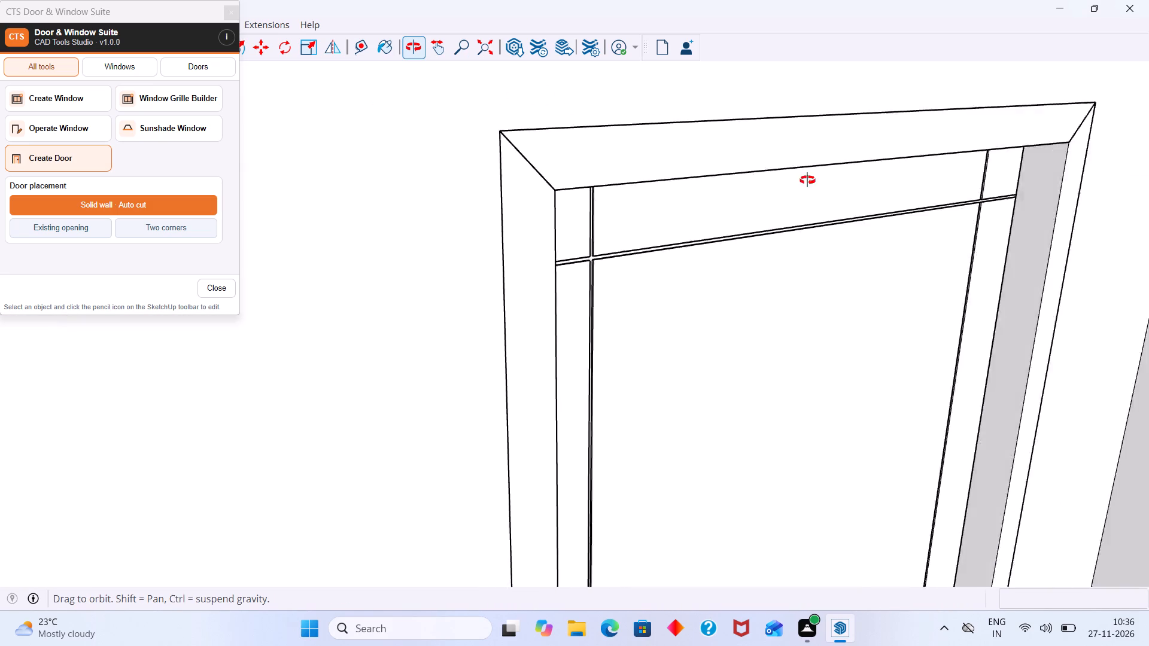
middle_drag(807, 180, 817, 193)
scroll(758, 202, down, 12)
shift+middle_drag(808, 290, 650, 129)
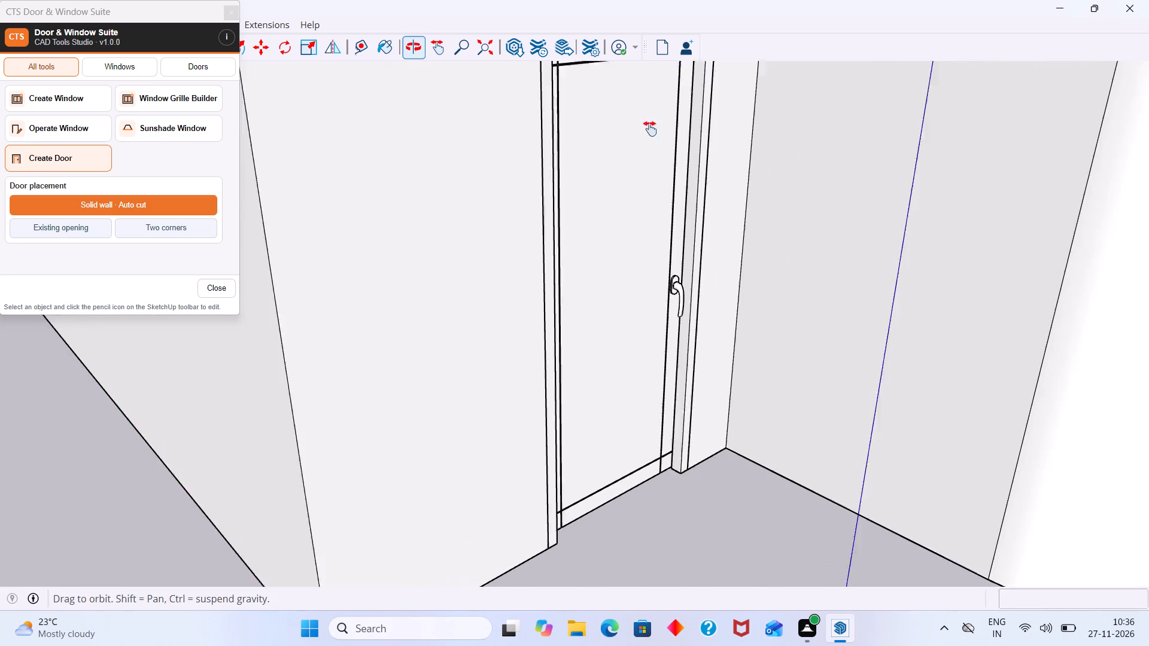
shift+middle_drag(650, 129, 648, 126)
middle_drag(691, 347, 615, 315)
middle_drag(696, 479, 650, 444)
middle_drag(586, 407, 463, 390)
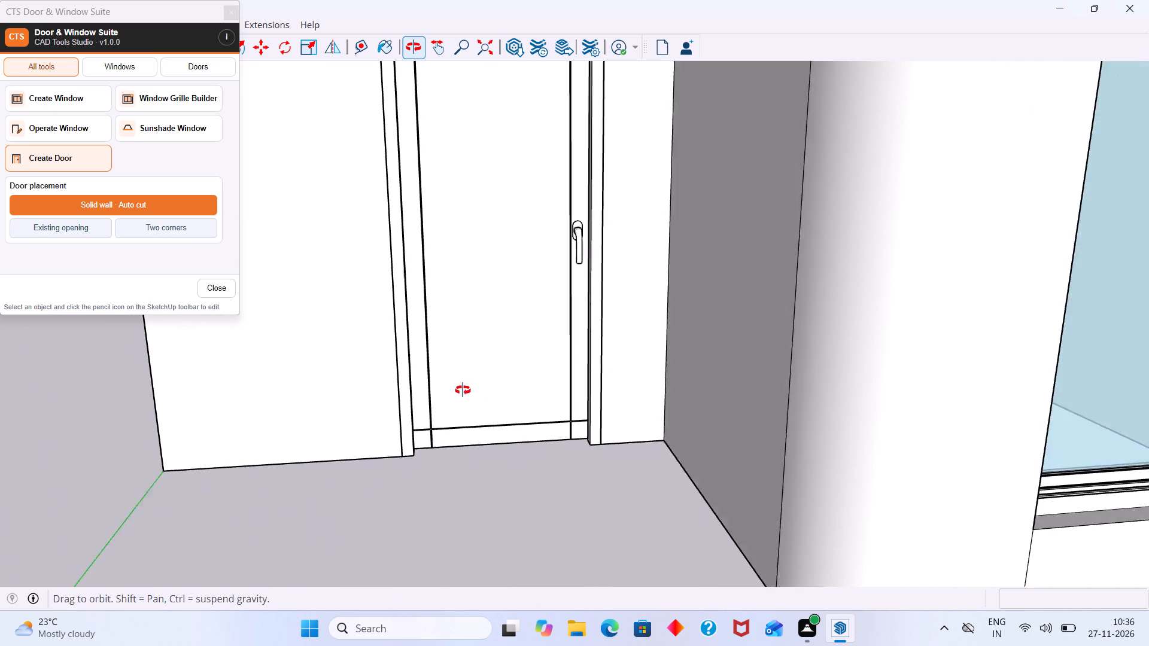
middle_drag(463, 390, 448, 389)
scroll(469, 343, up, 1)
click(472, 318)
shift+middle_drag(481, 312, 759, 312)
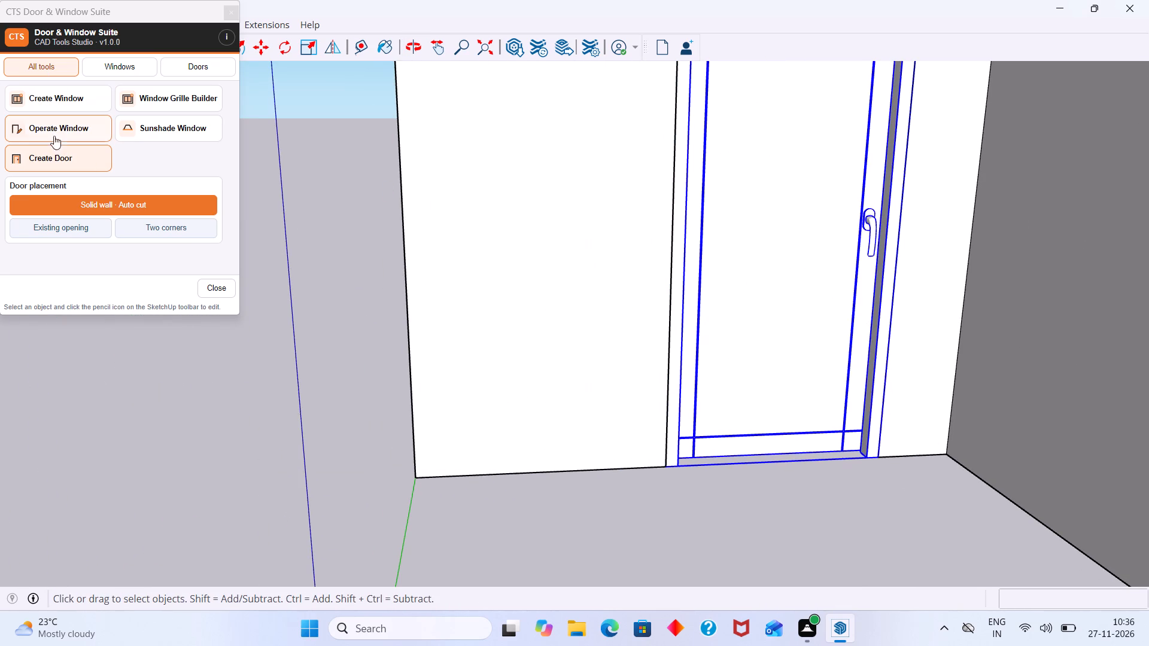
Start an auto-cut door on the solid front wall with a 36" by 84" opening, and choose the Horizontal design.
click(64, 161)
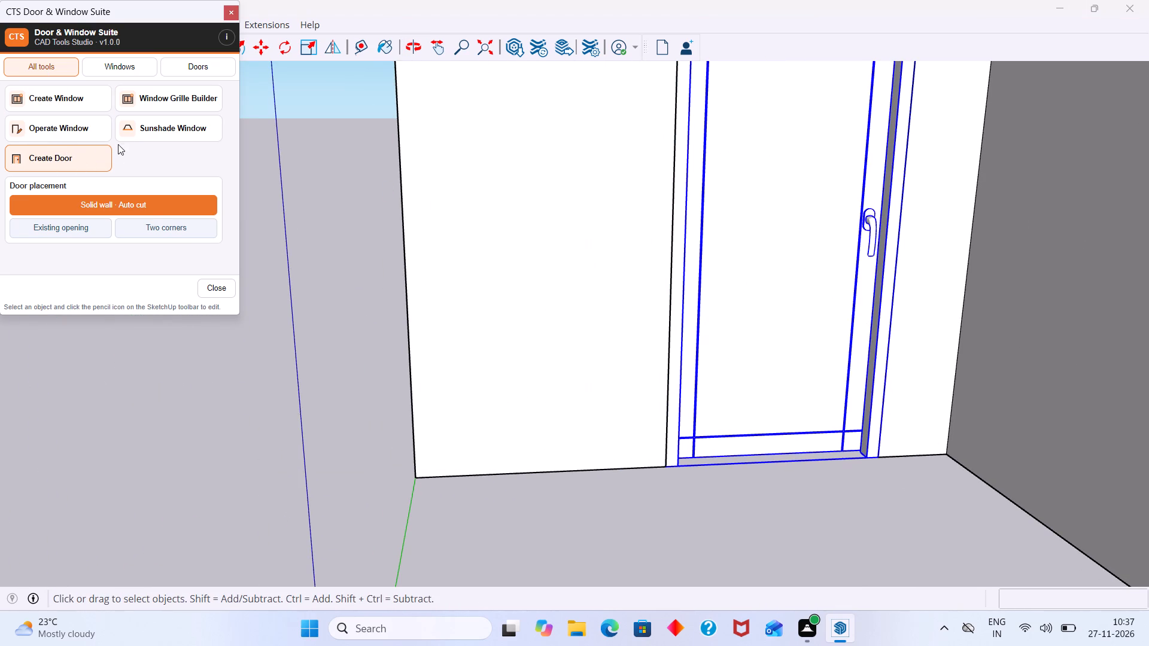
click(148, 203)
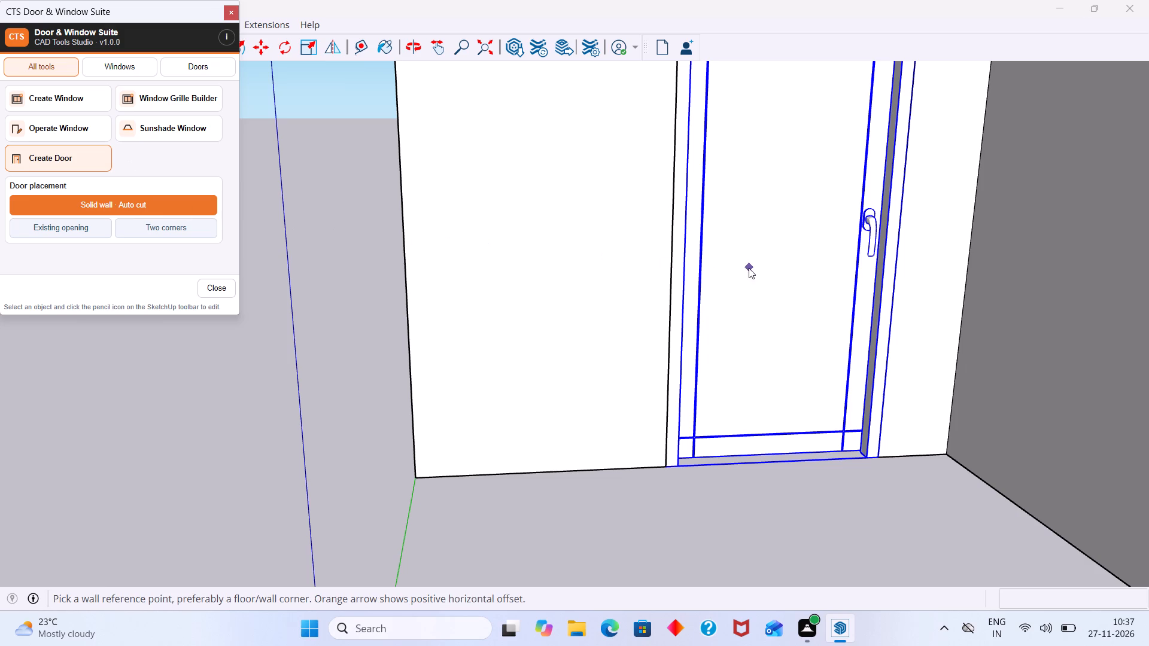
click(750, 268)
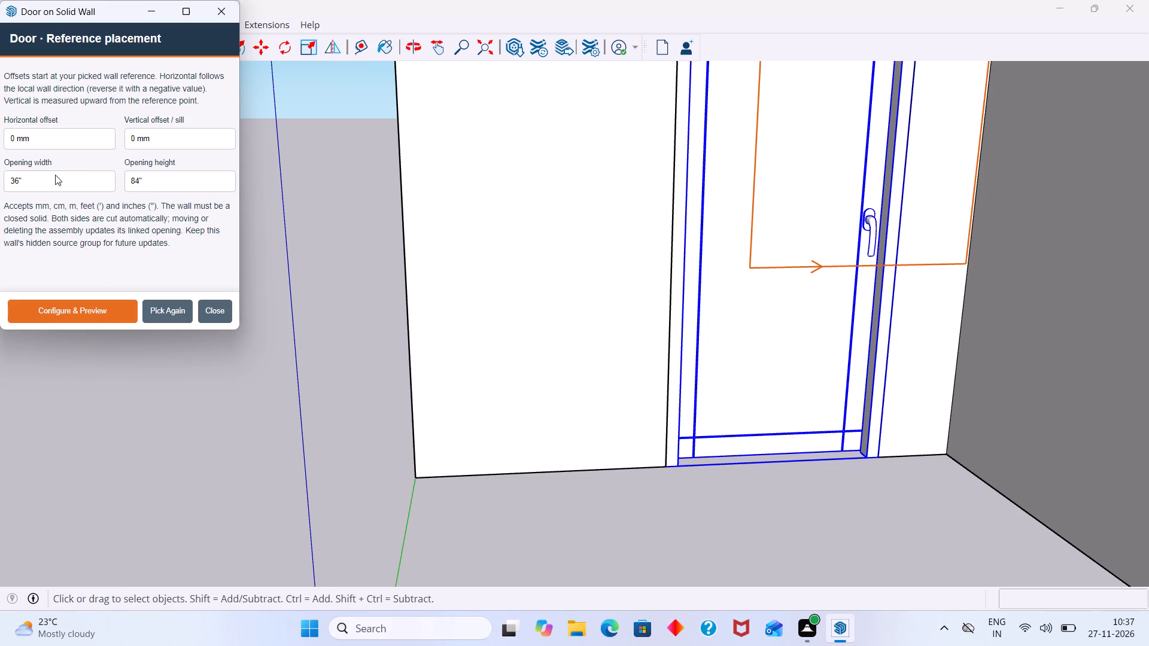
click(102, 309)
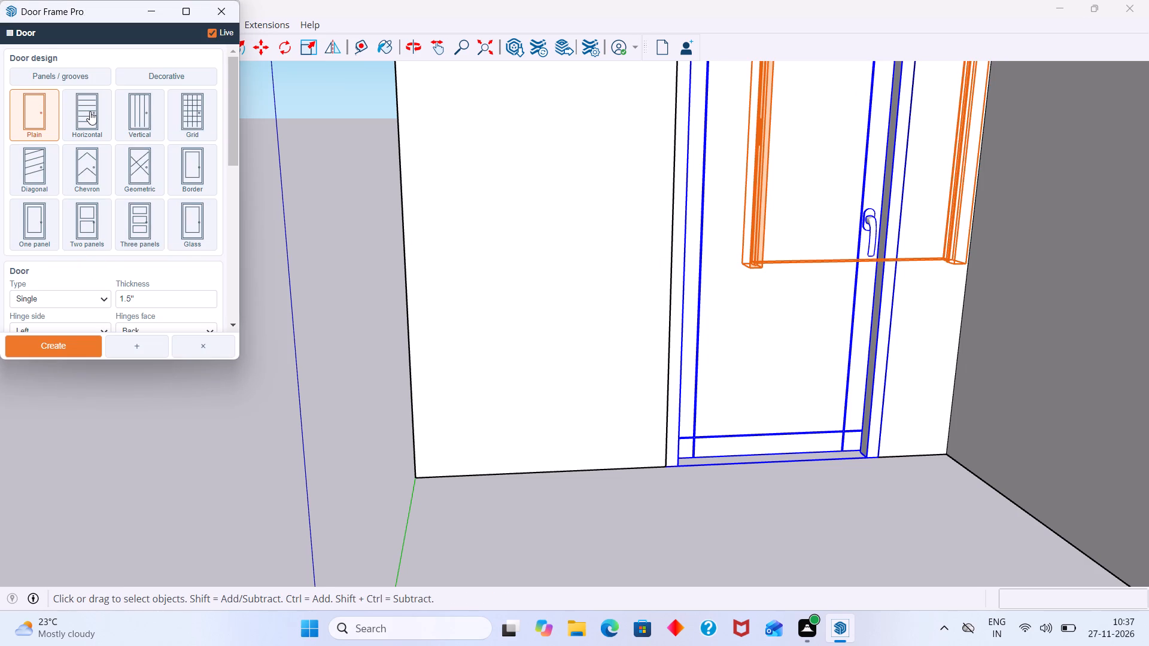
scroll(239, 174, down, 13)
middle_drag(583, 266, 583, 355)
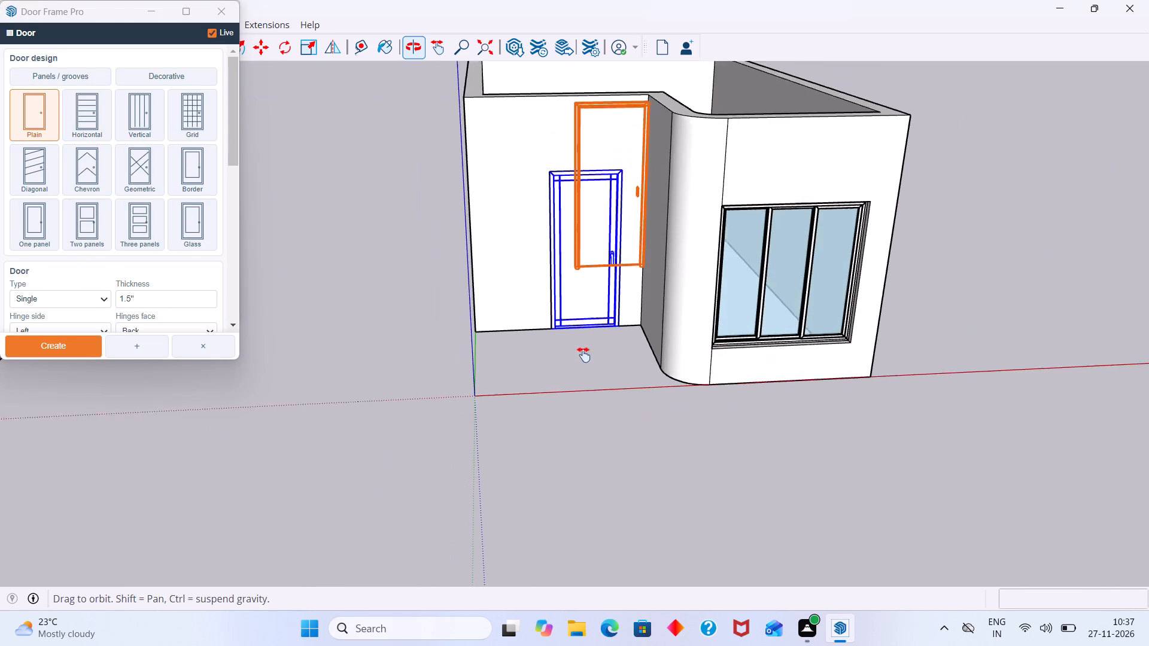
middle_drag(583, 355, 583, 357)
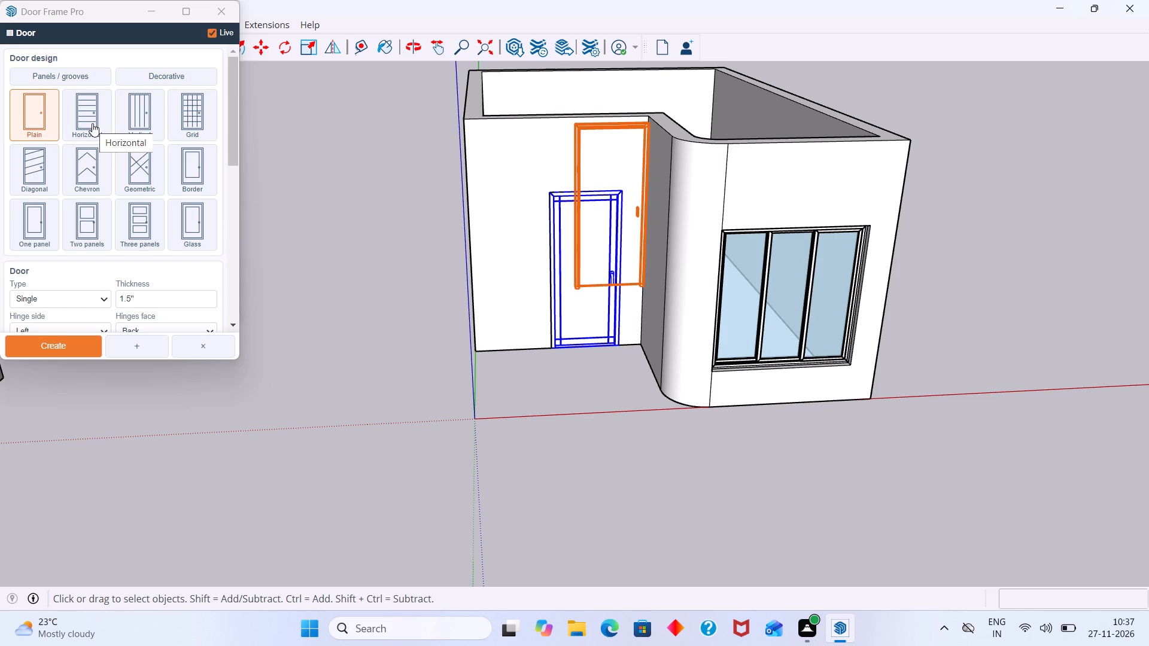
click(92, 124)
Compare the Single, Double and Frame only types in the live preview, and set the door type to Double.
scroll(87, 228, down, 3)
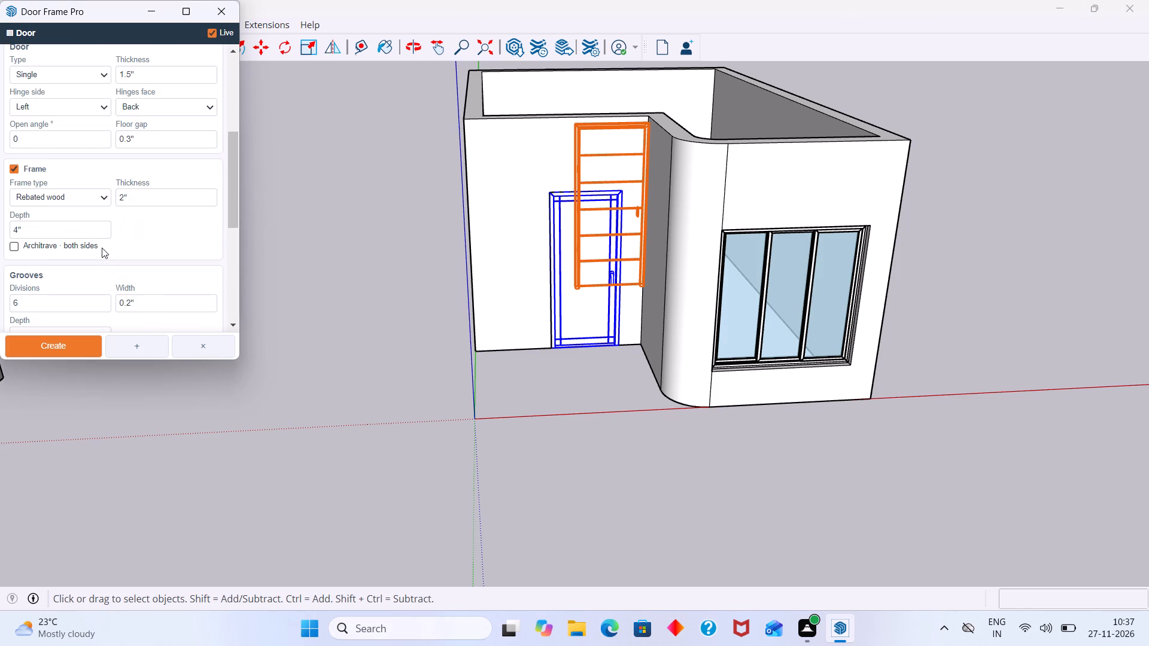
click(103, 74)
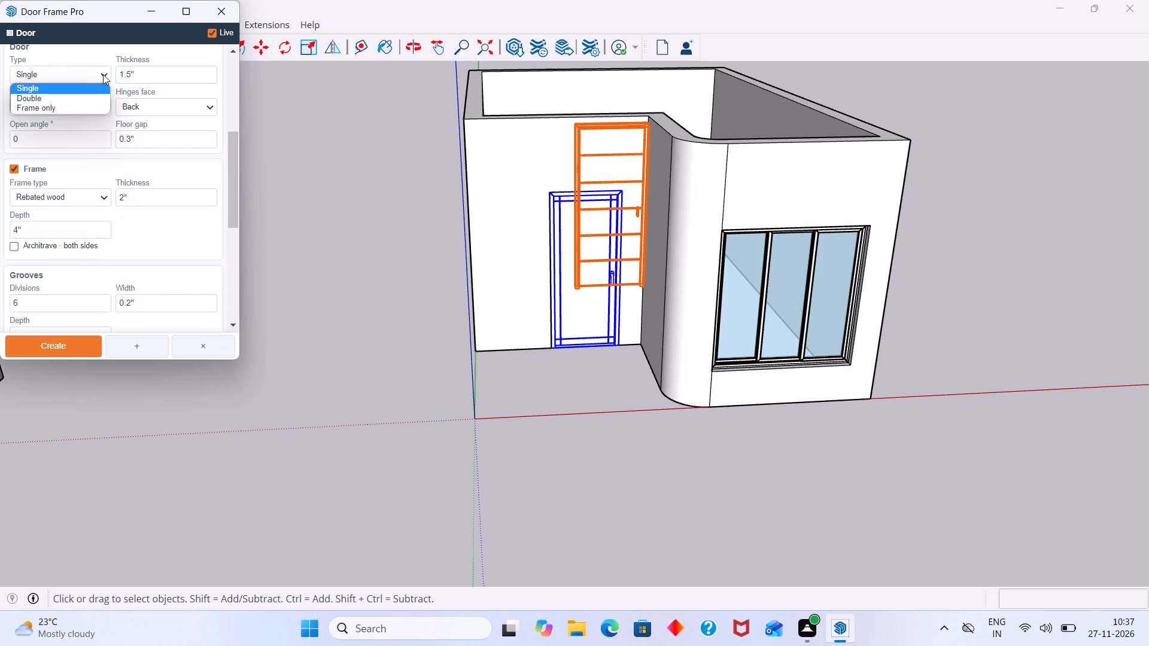
click(72, 97)
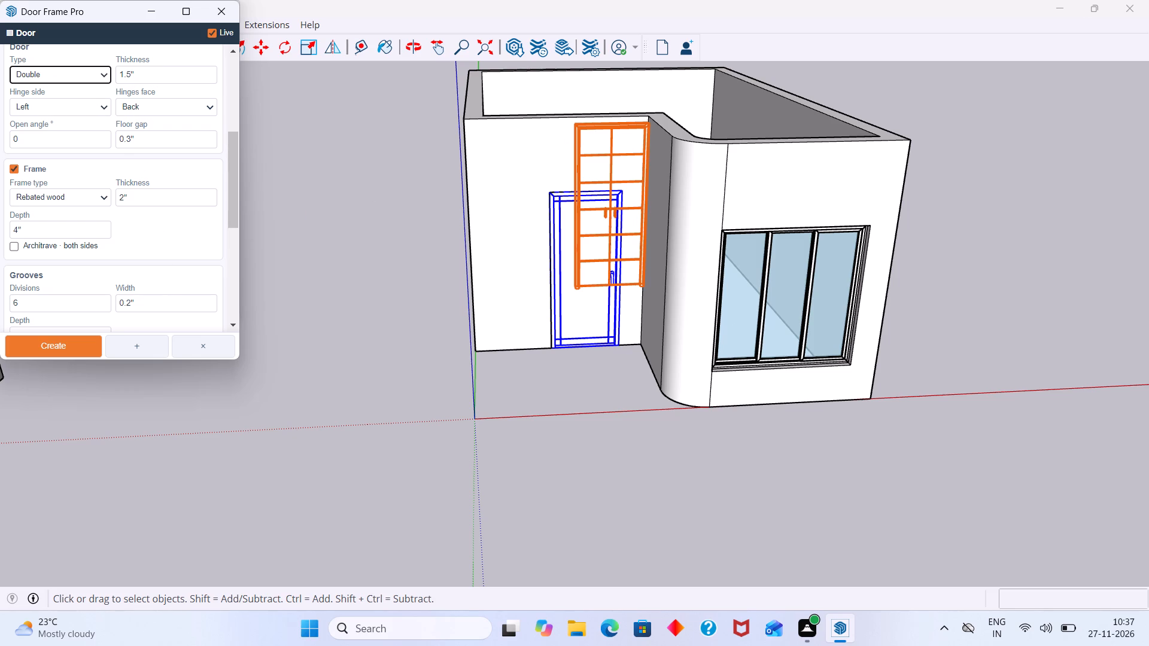
click(101, 77)
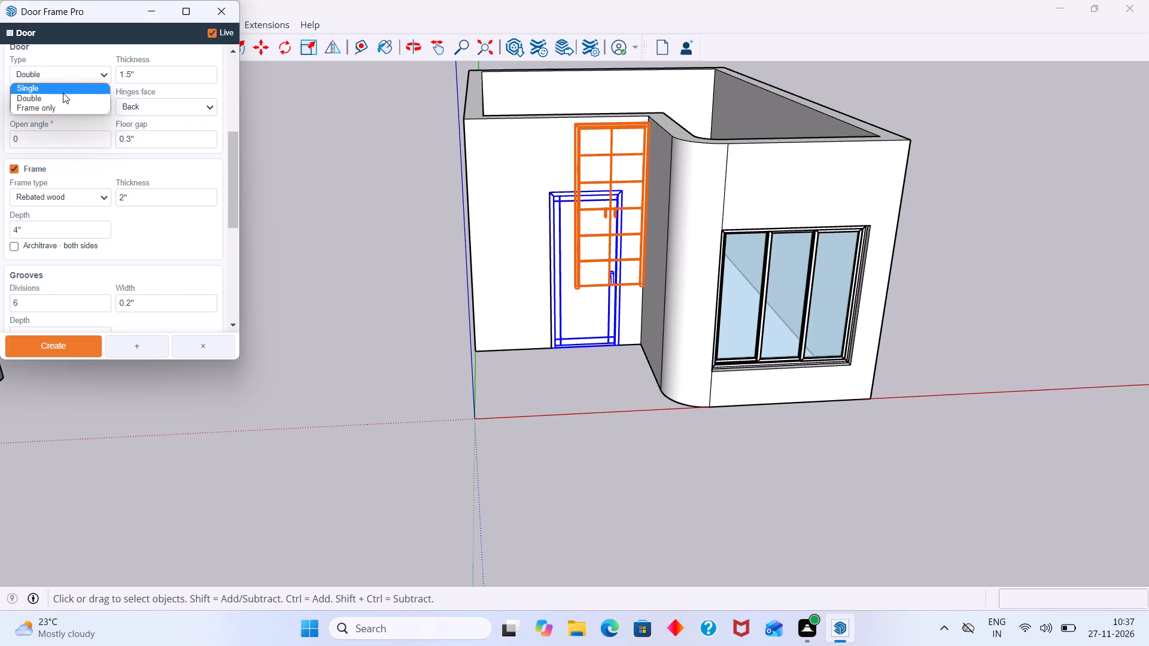
click(60, 106)
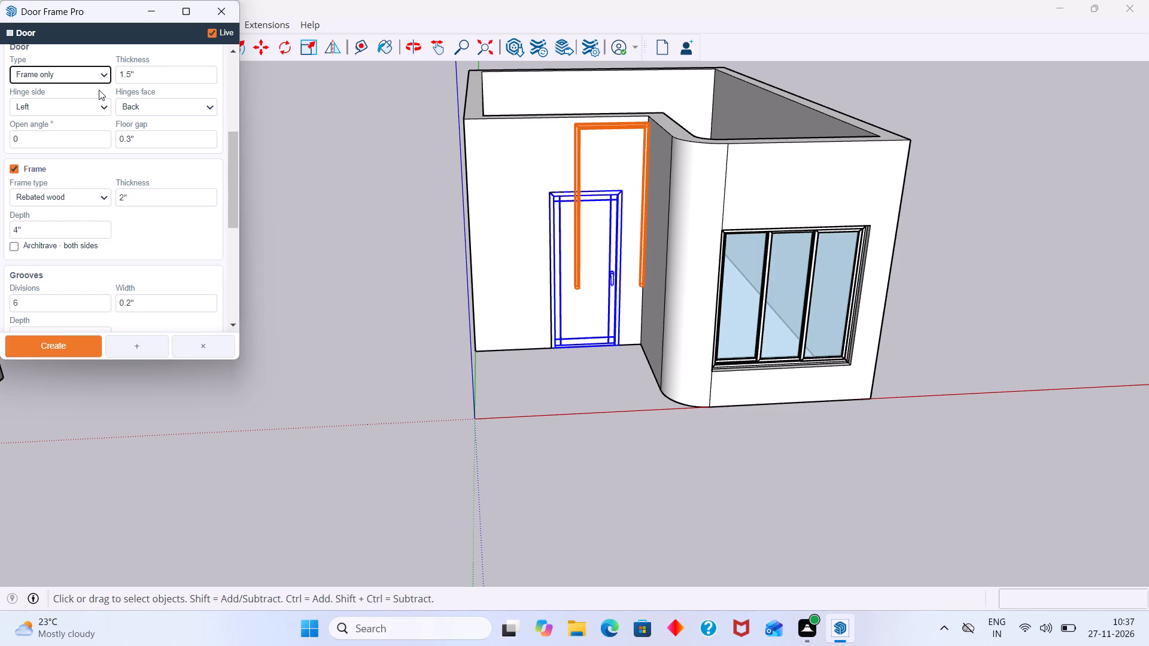
click(104, 78)
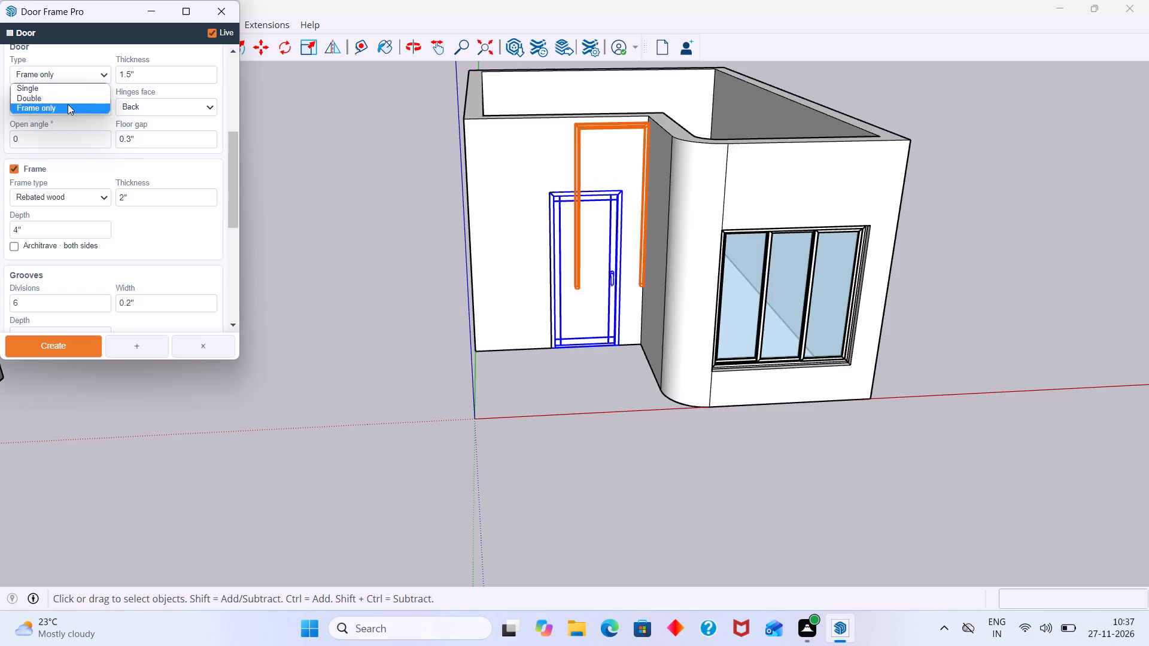
click(66, 102)
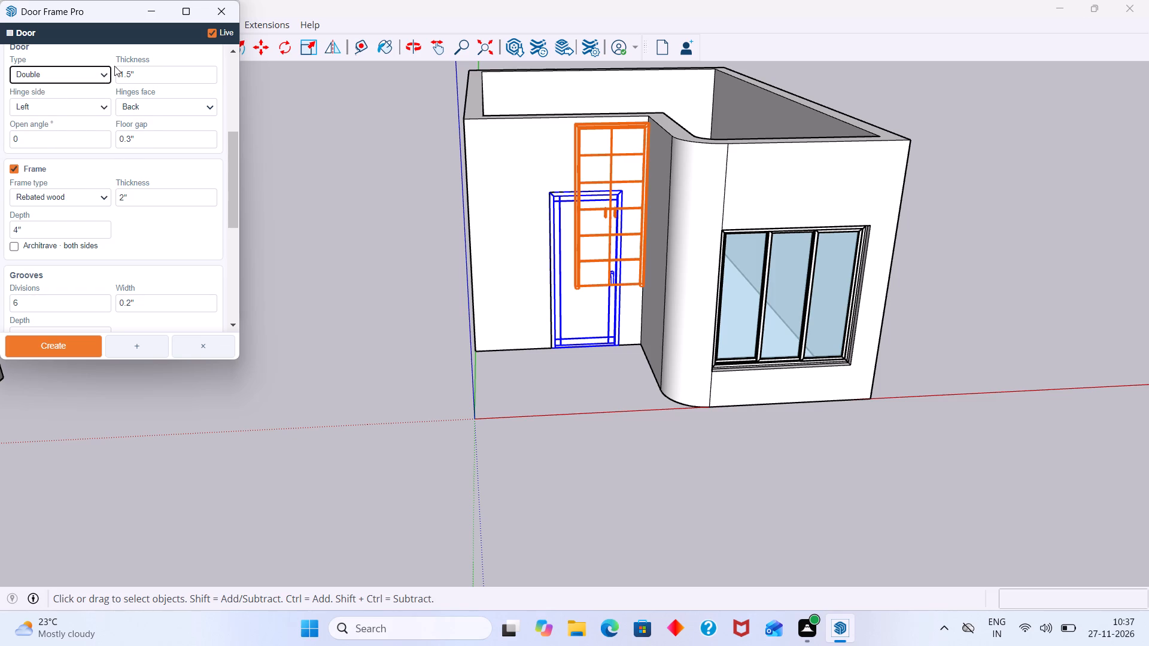
click(105, 77)
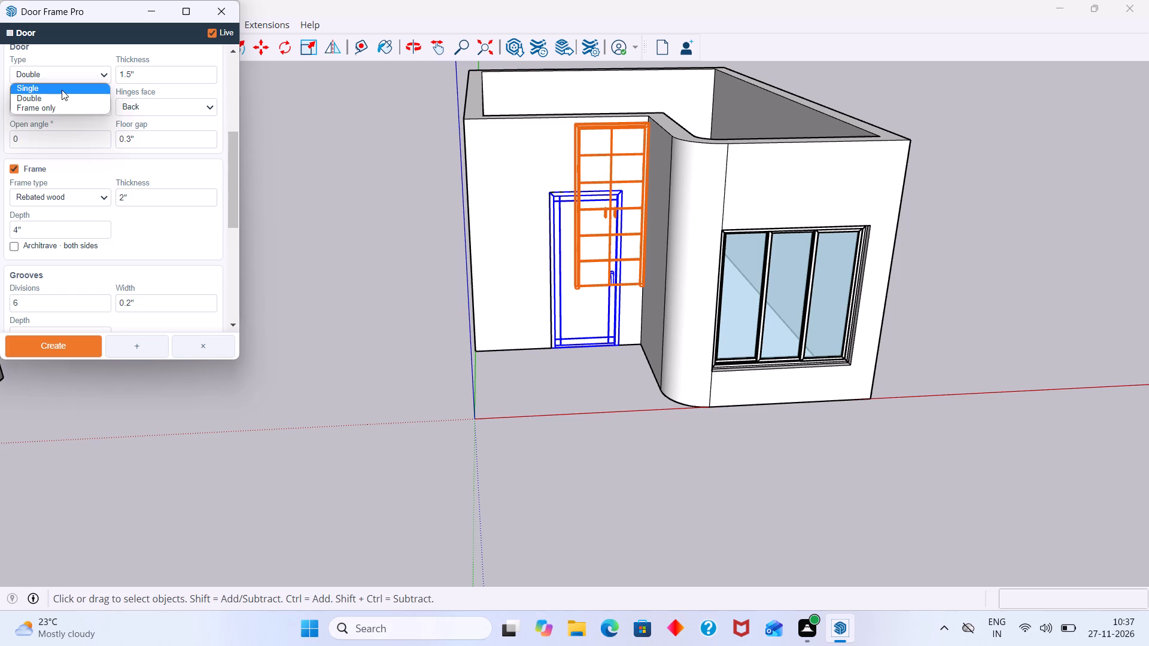
click(61, 89)
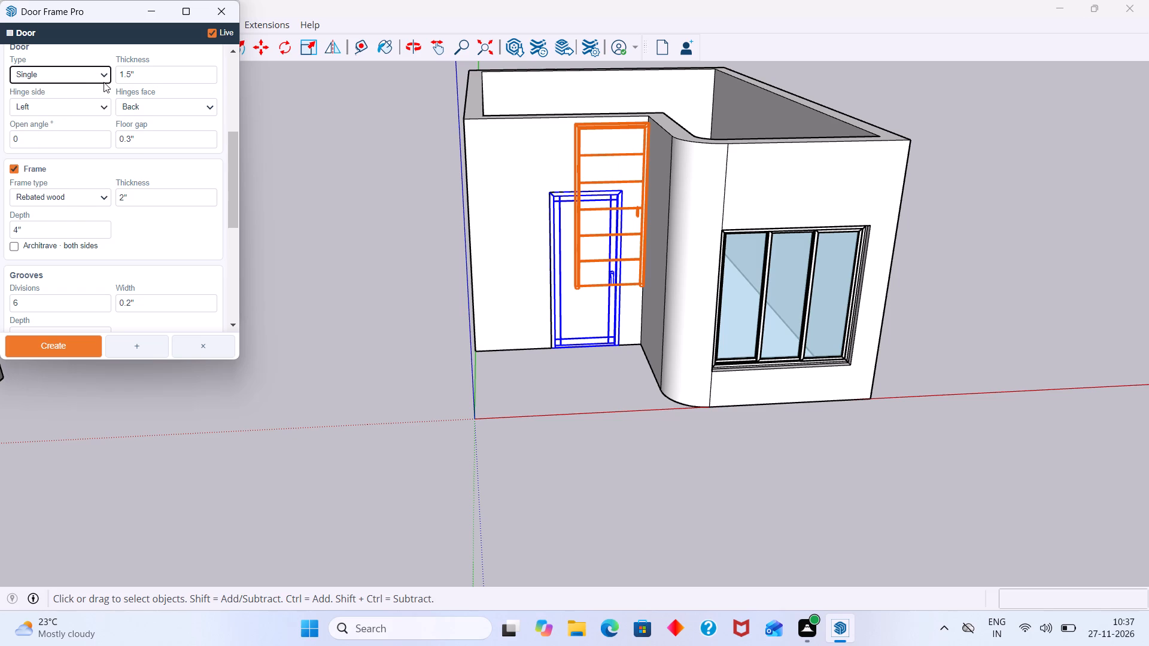
click(104, 76)
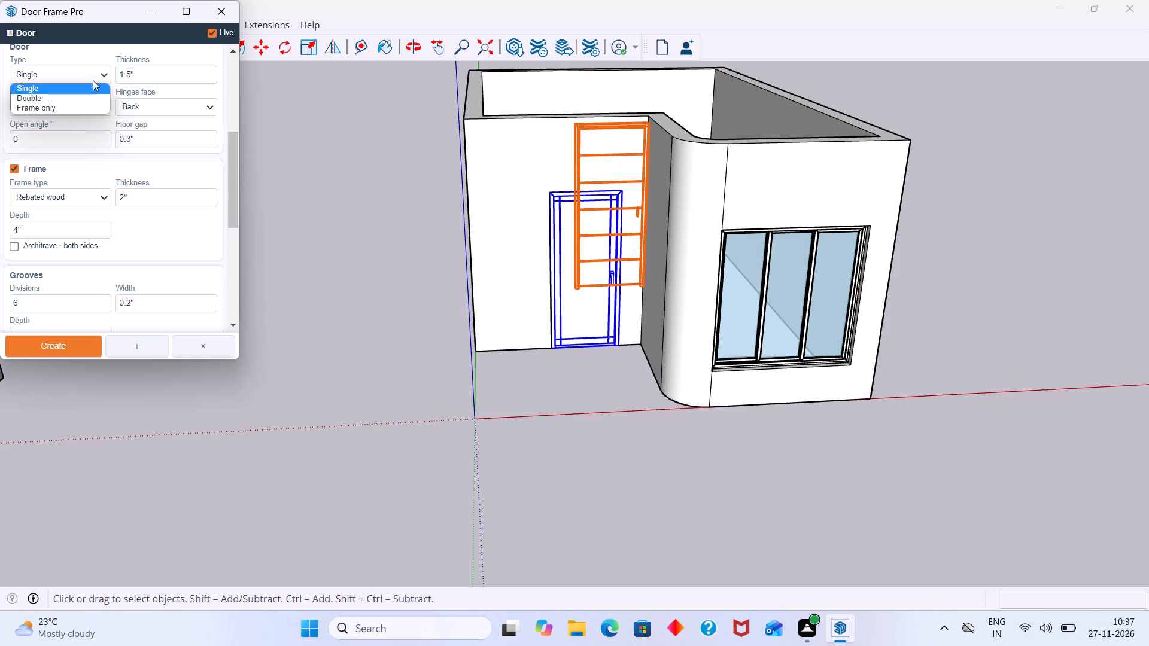
click(68, 93)
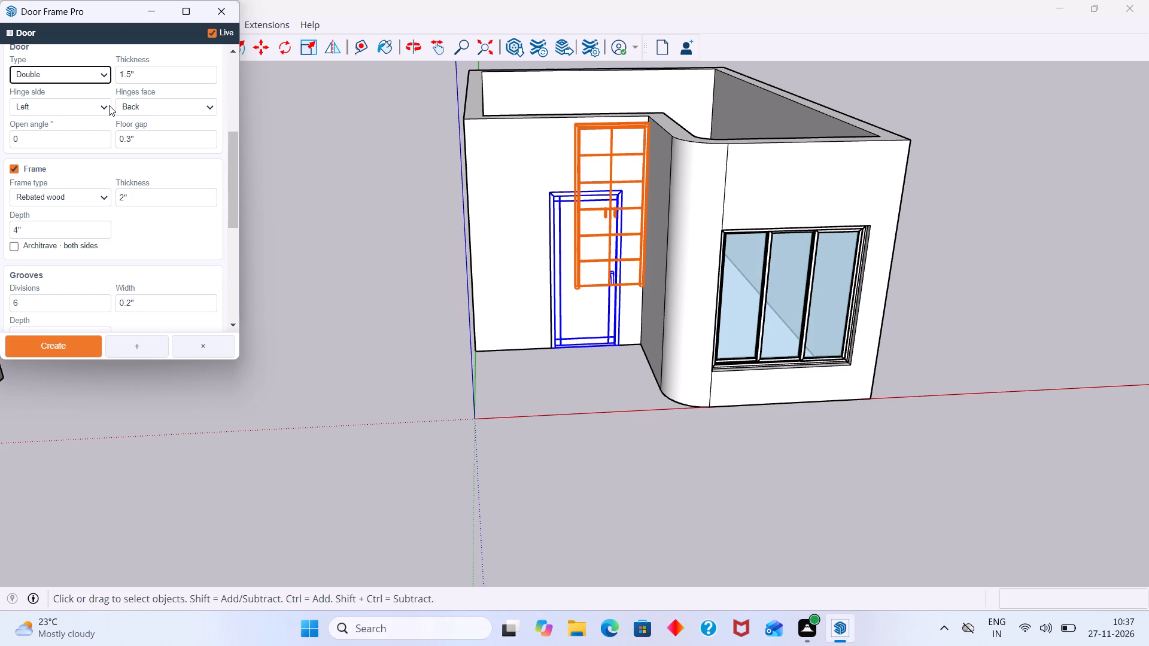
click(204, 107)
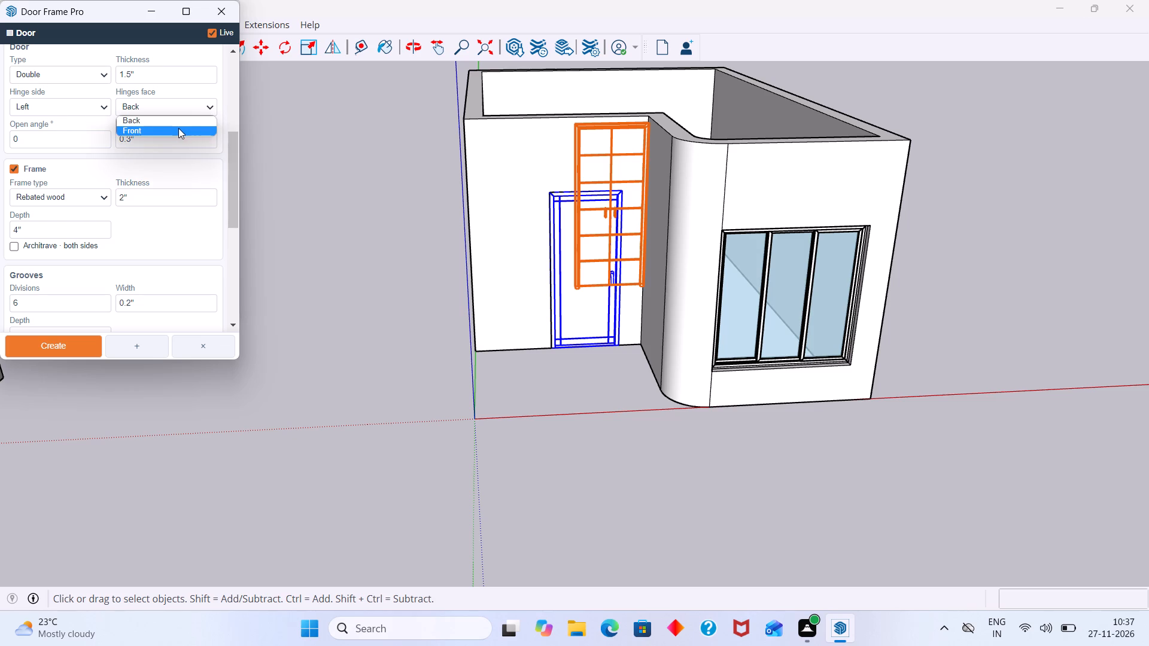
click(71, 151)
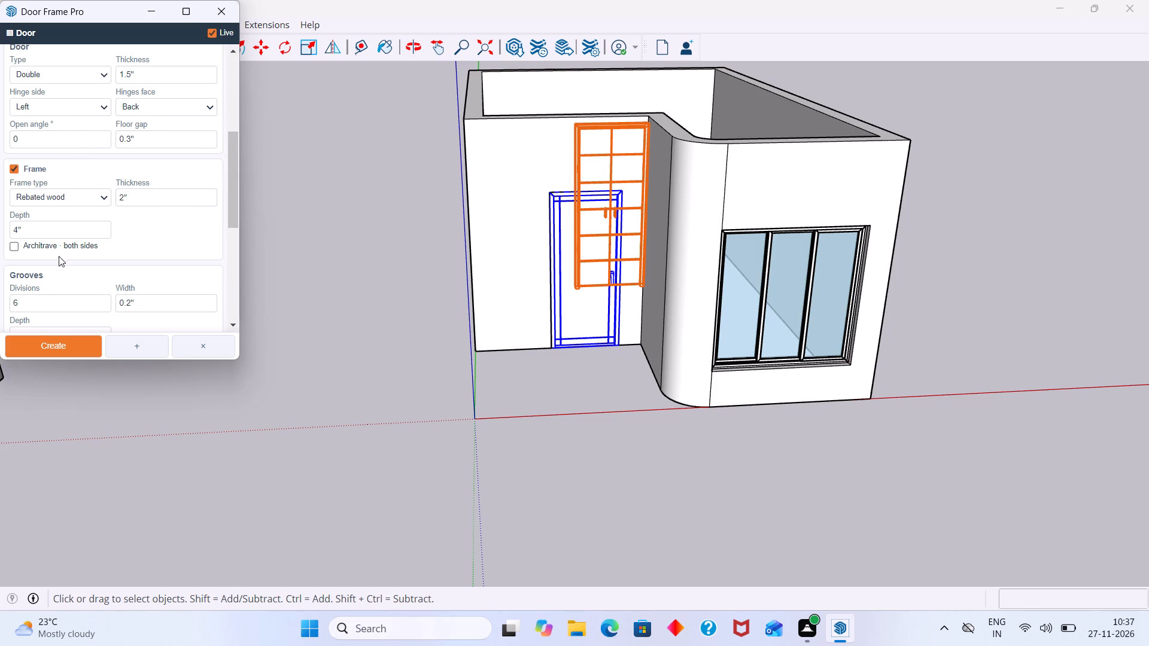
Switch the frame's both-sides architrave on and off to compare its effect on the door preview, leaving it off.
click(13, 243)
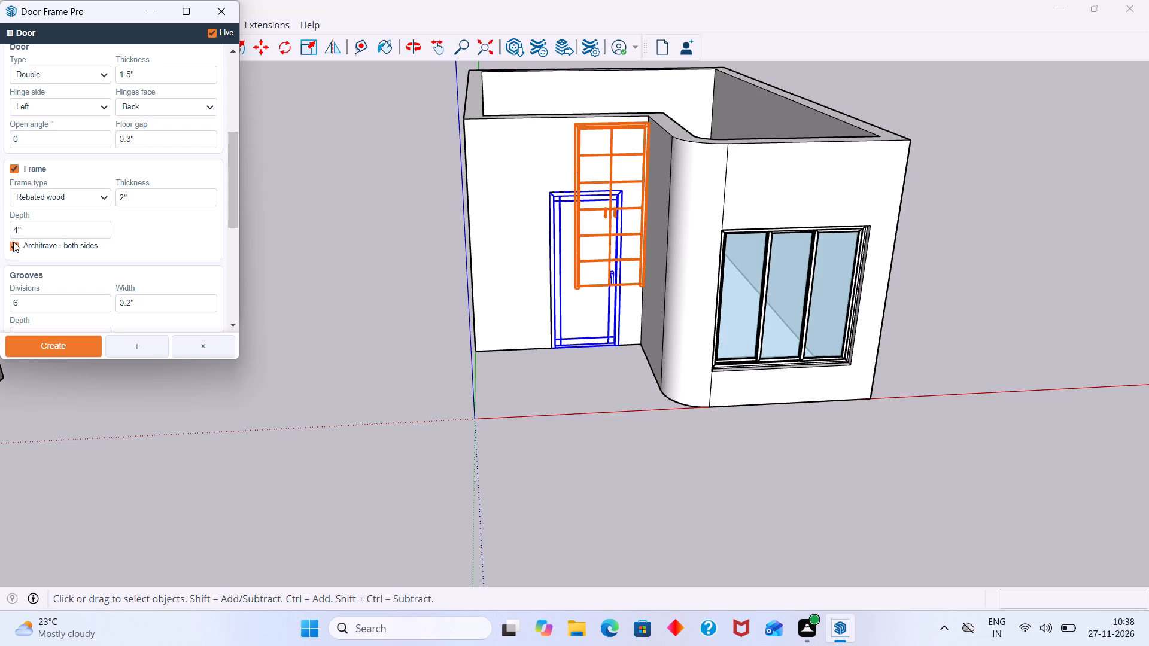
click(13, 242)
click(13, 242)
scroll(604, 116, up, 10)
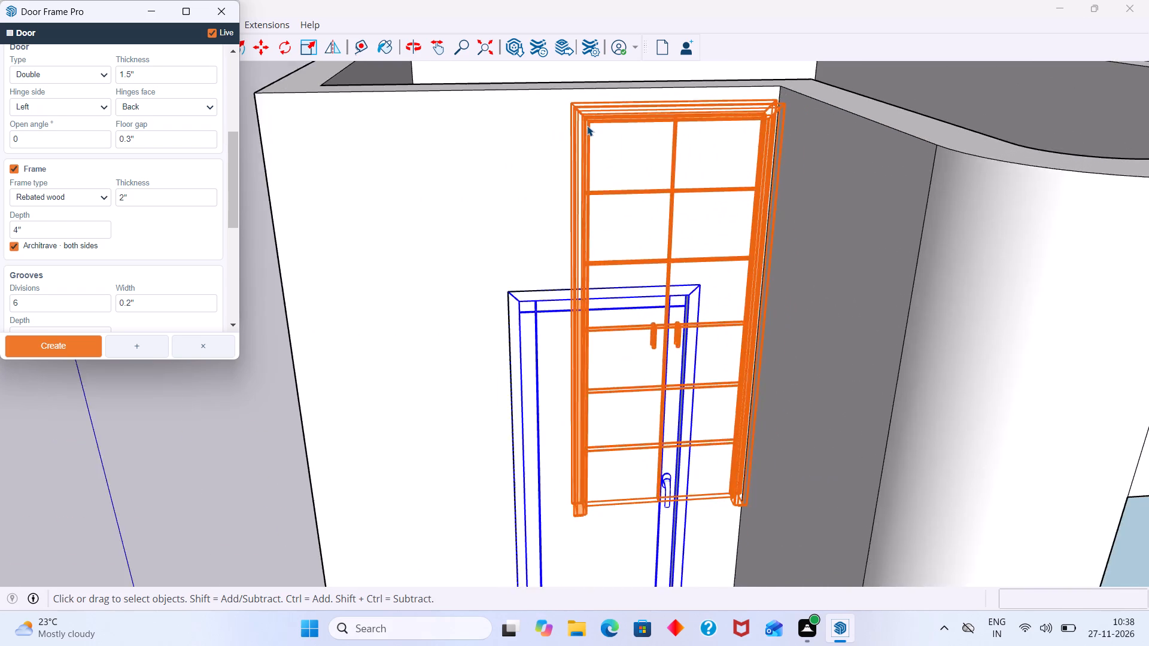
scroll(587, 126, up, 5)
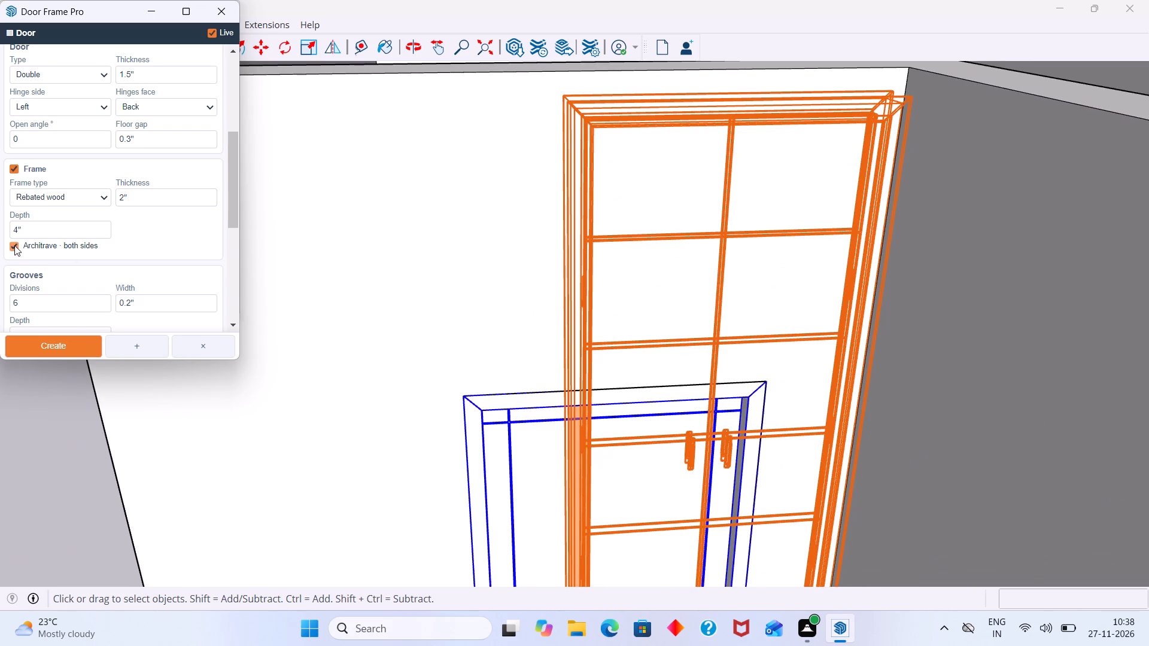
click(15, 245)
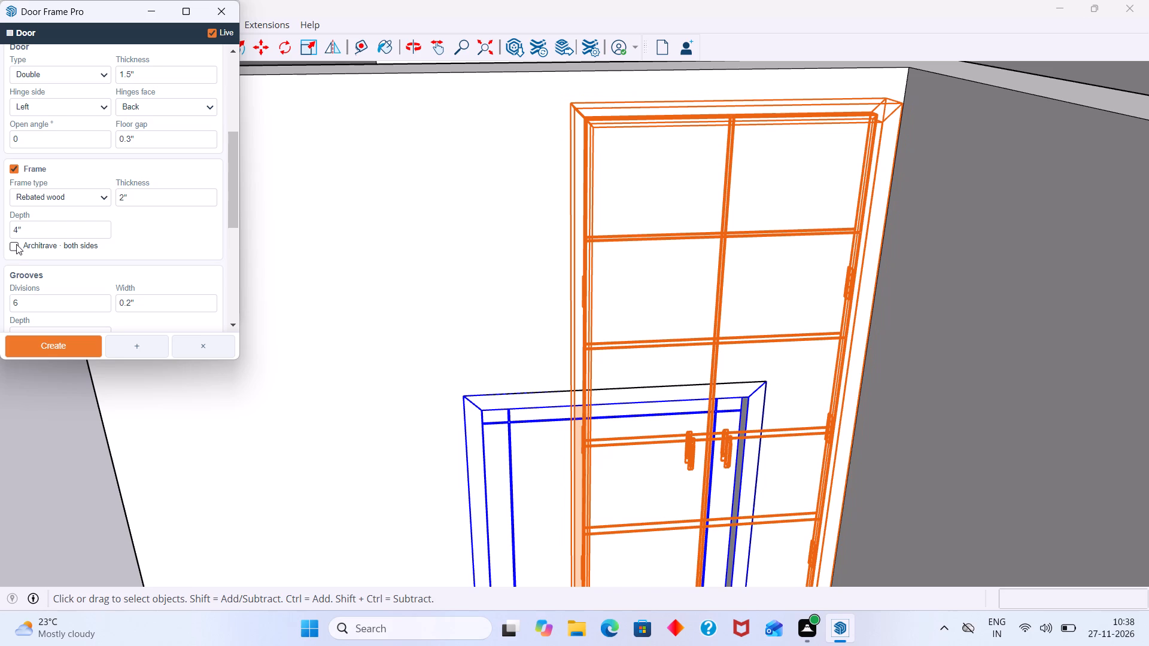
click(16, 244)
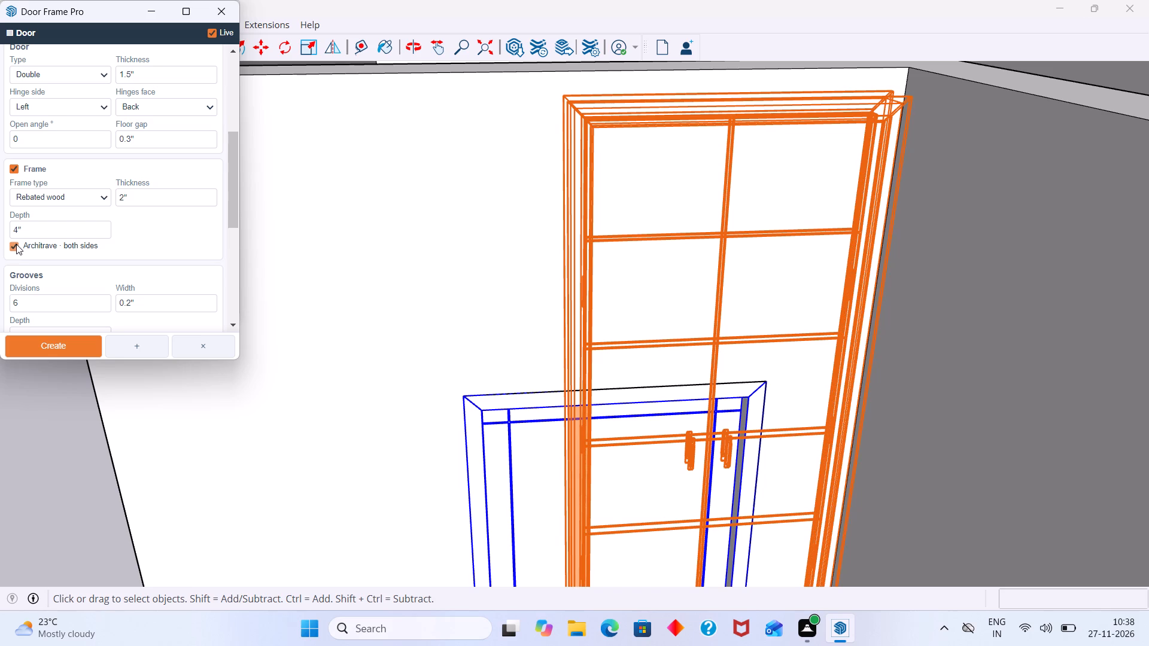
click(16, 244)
Set the door's frame position to Centre in the wall.
scroll(52, 266, down, 1)
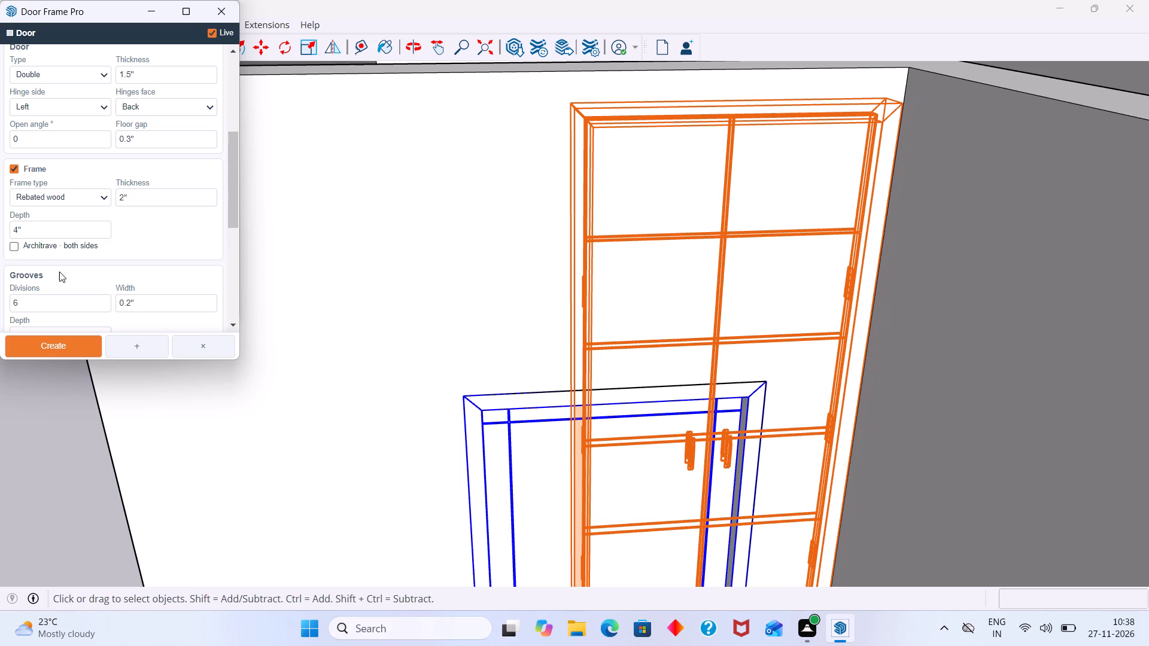
scroll(59, 272, down, 1)
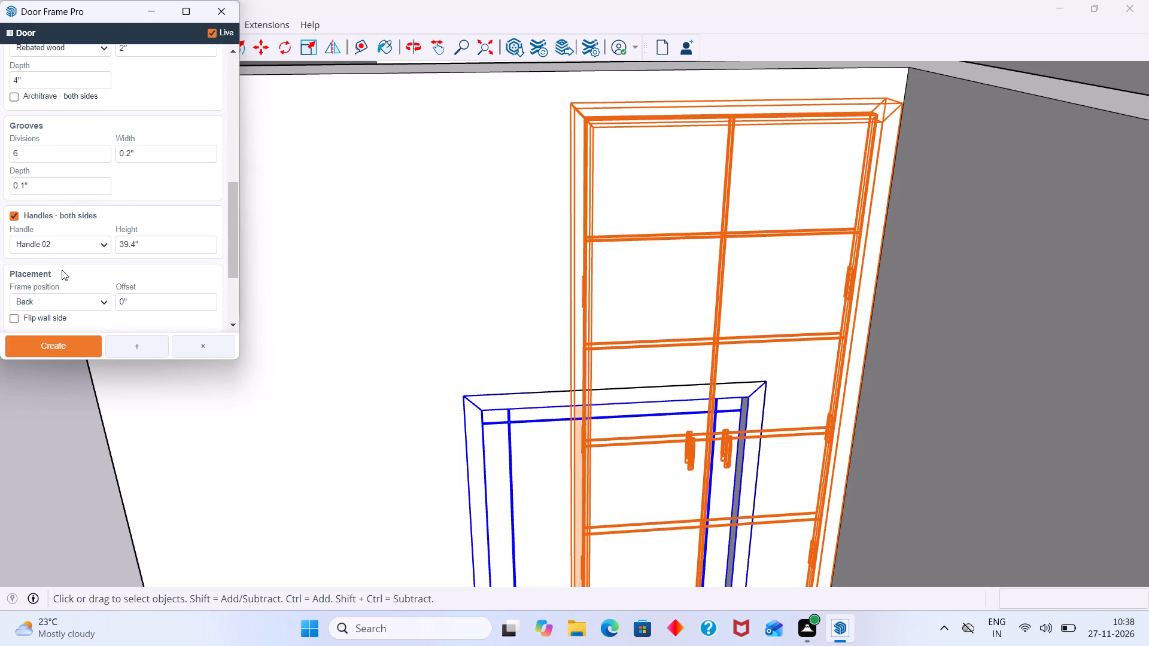
scroll(92, 223, down, 1)
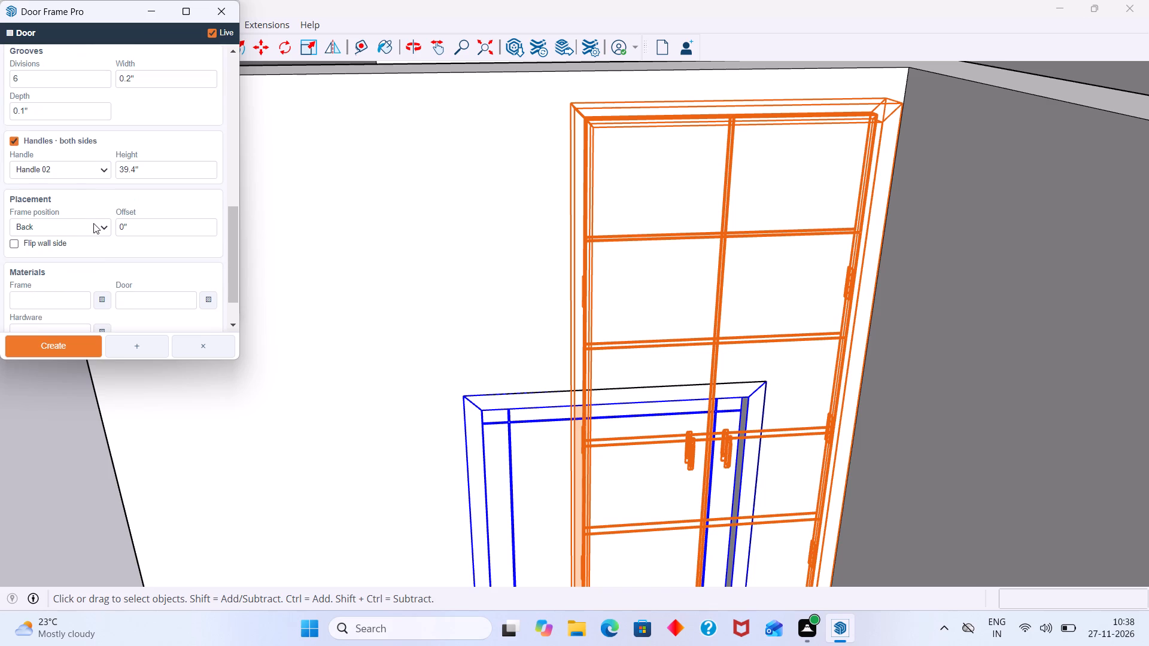
click(57, 224)
click(47, 247)
scroll(462, 162, down, 4)
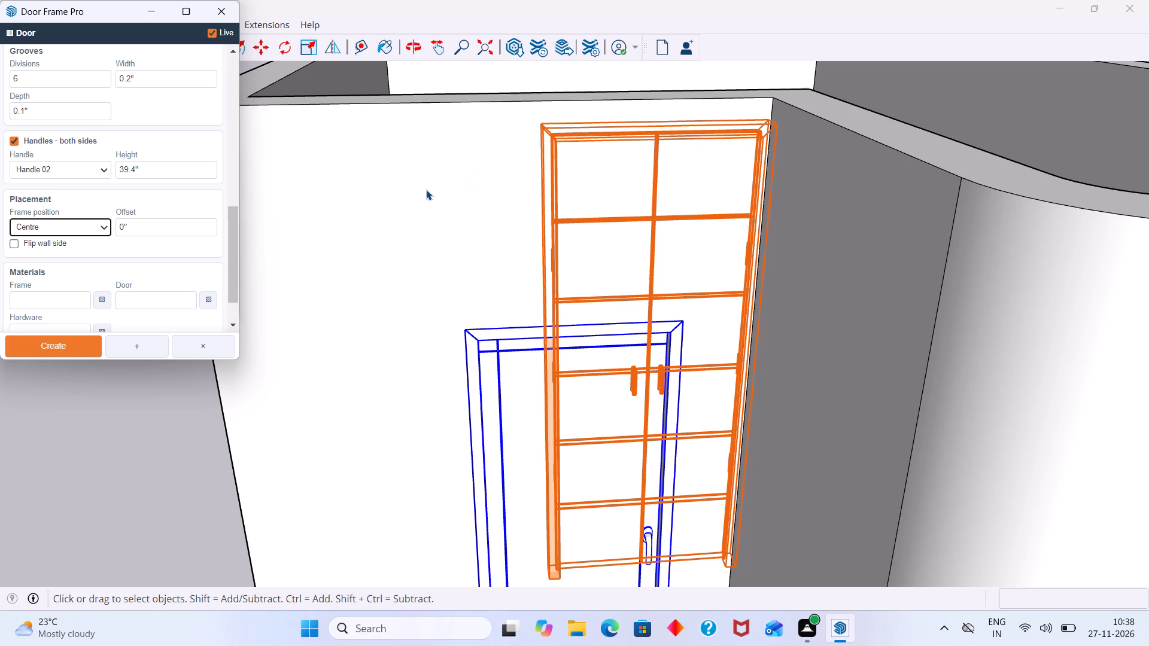
Examine the frame, door and hardware material settings for the previewed door, leaving them empty.
scroll(71, 289, down, 1)
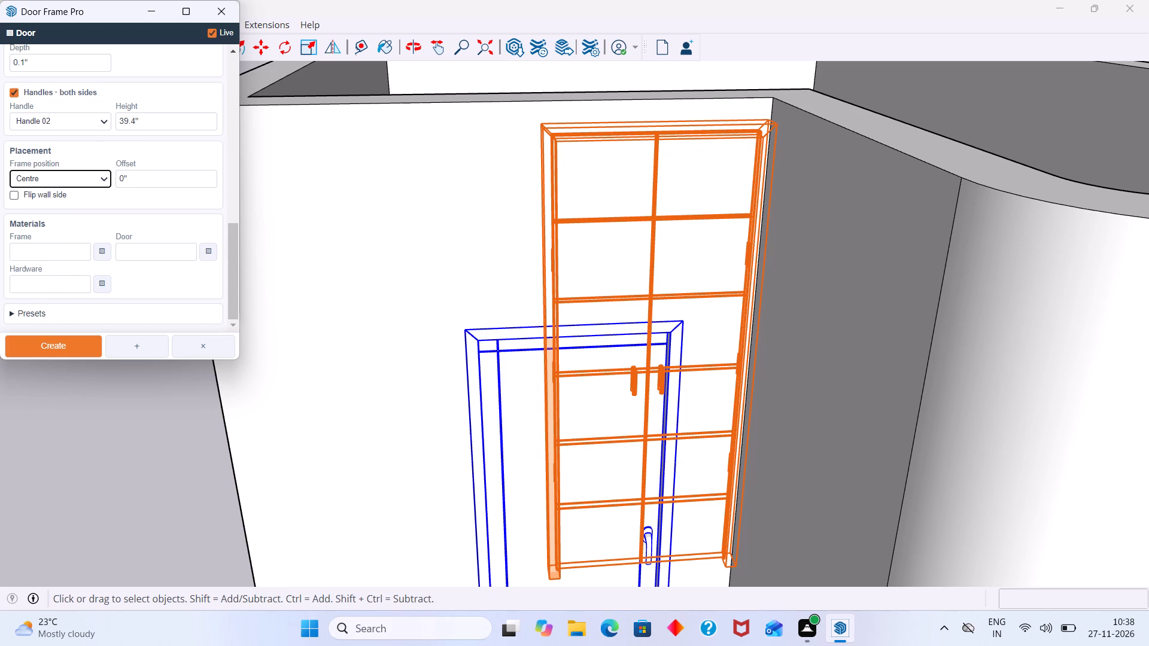
click(99, 253)
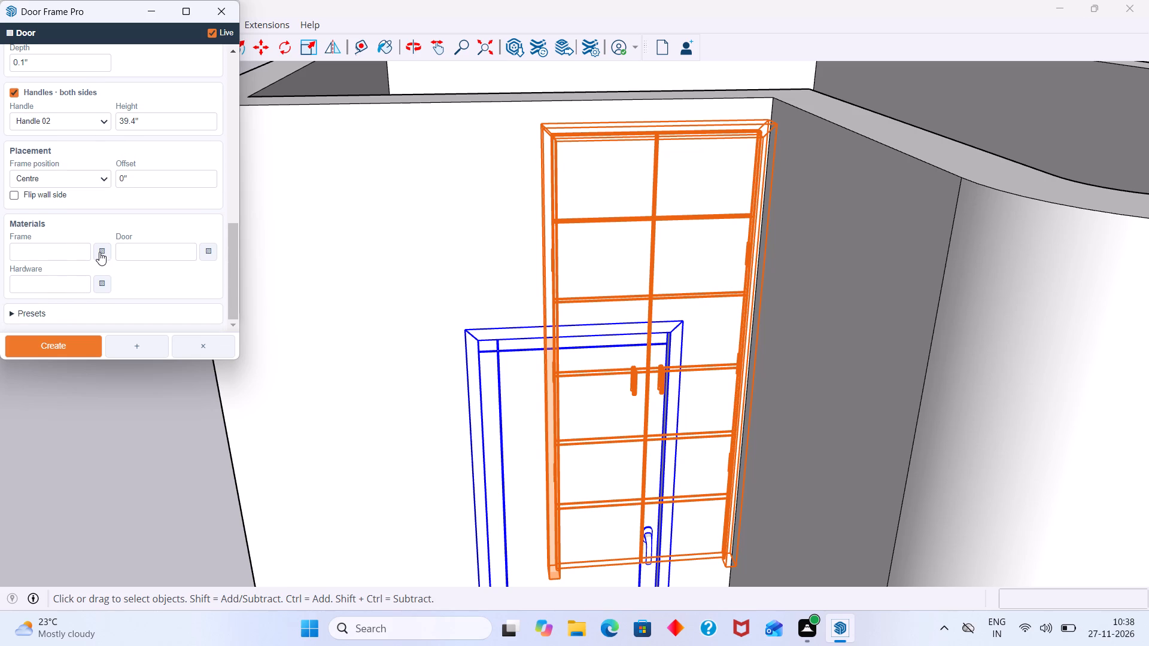
click(99, 251)
click(62, 256)
click(138, 246)
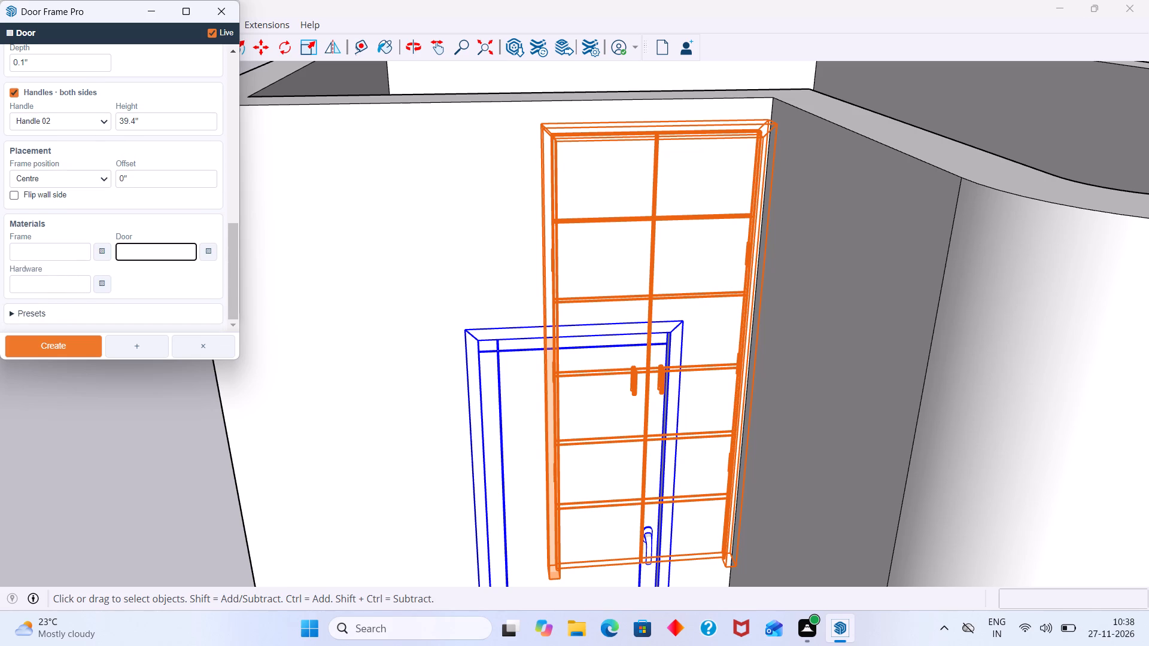
scroll(49, 277, down, 3)
right_click(101, 252)
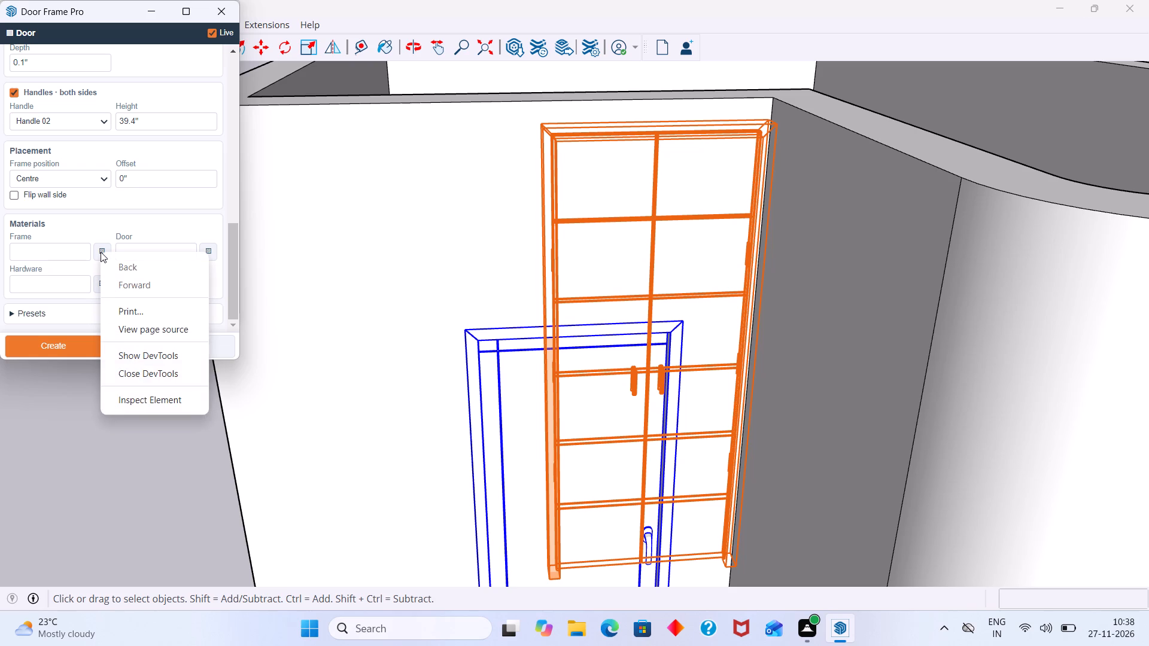
click(101, 252)
click(175, 212)
scroll(84, 296, down, 2)
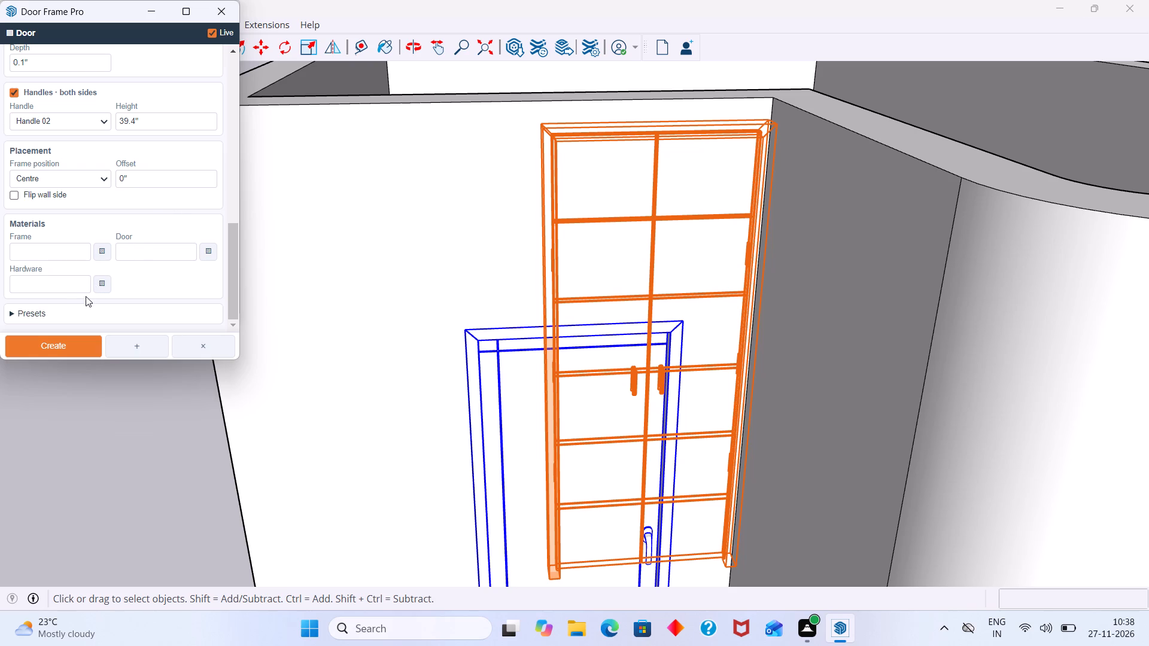
scroll(86, 296, down, 2)
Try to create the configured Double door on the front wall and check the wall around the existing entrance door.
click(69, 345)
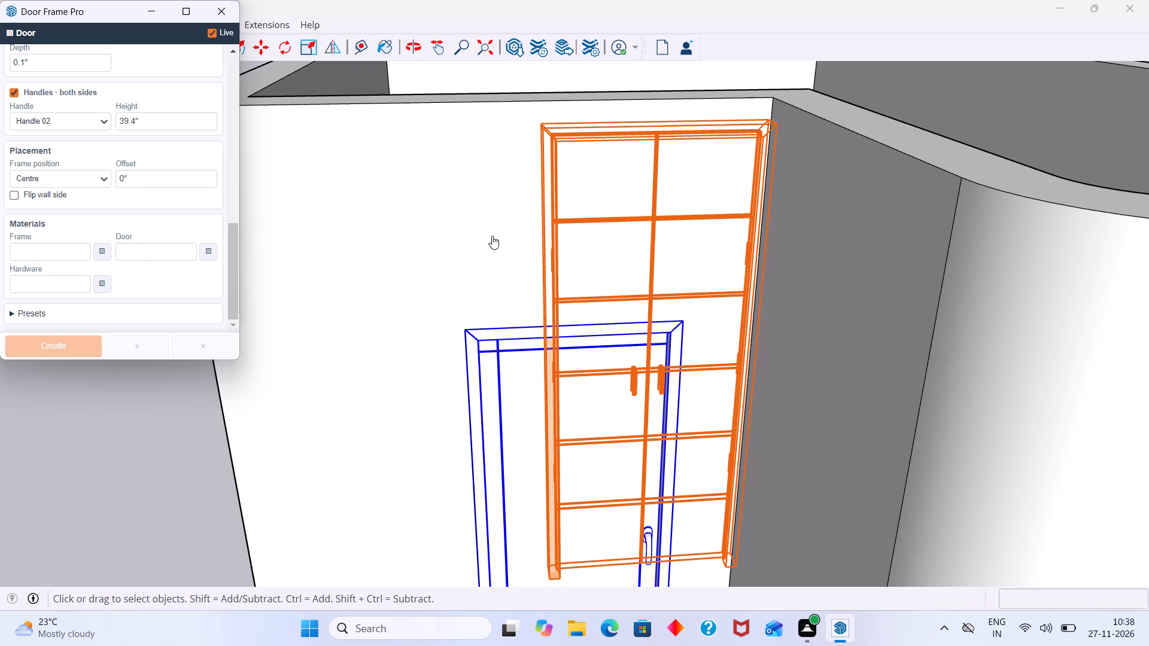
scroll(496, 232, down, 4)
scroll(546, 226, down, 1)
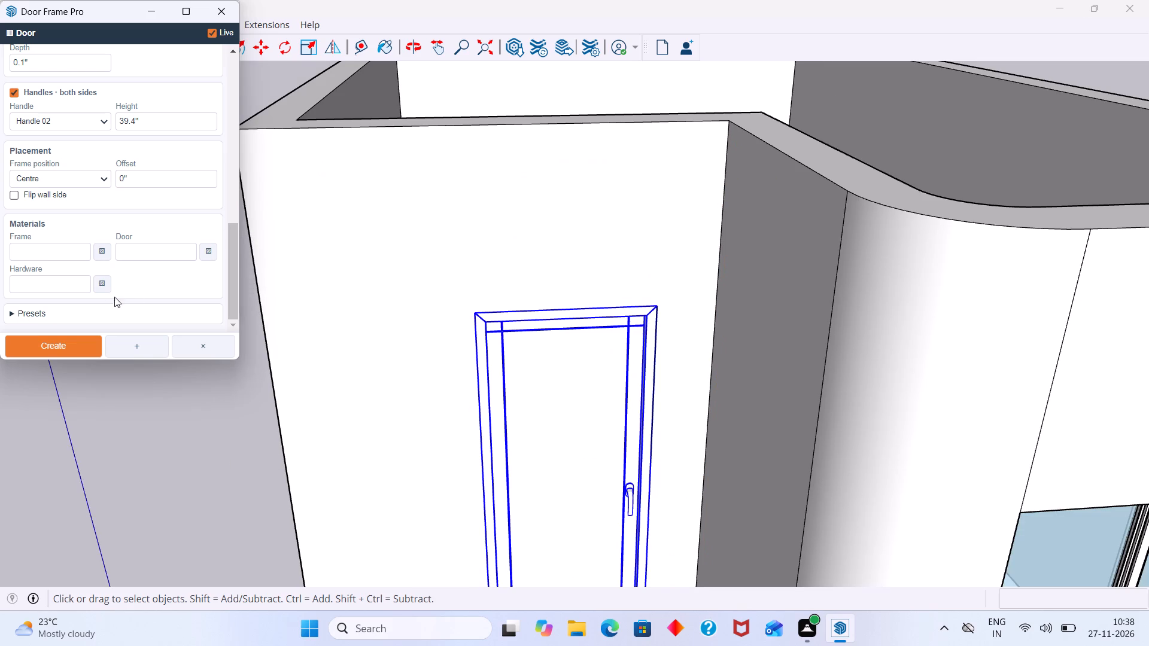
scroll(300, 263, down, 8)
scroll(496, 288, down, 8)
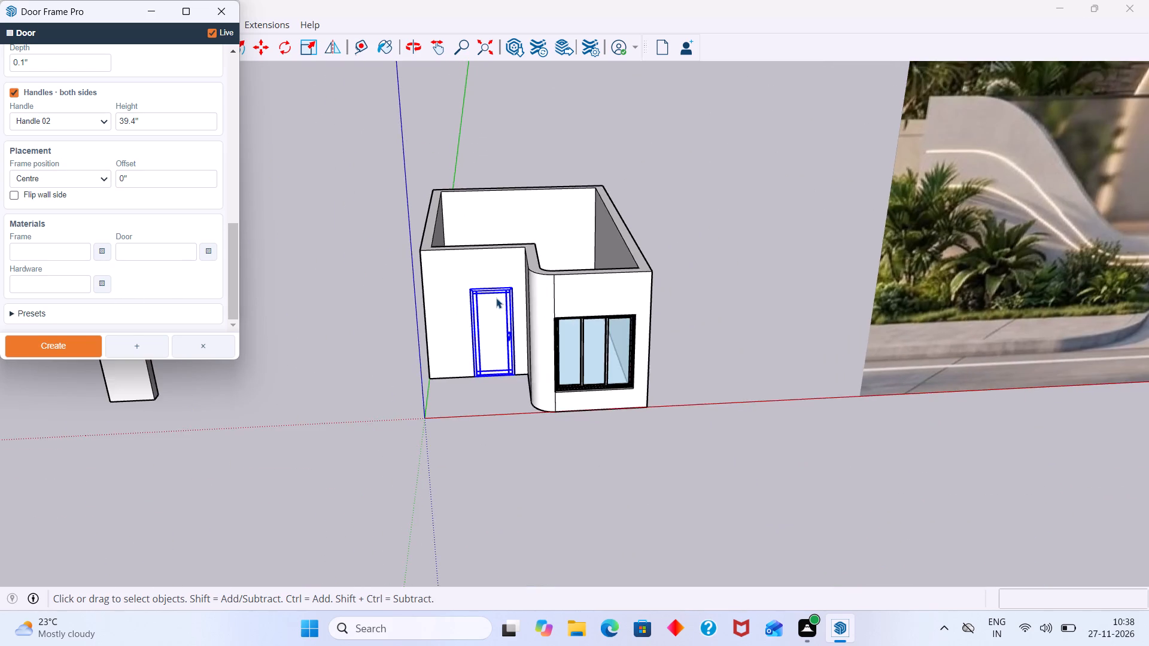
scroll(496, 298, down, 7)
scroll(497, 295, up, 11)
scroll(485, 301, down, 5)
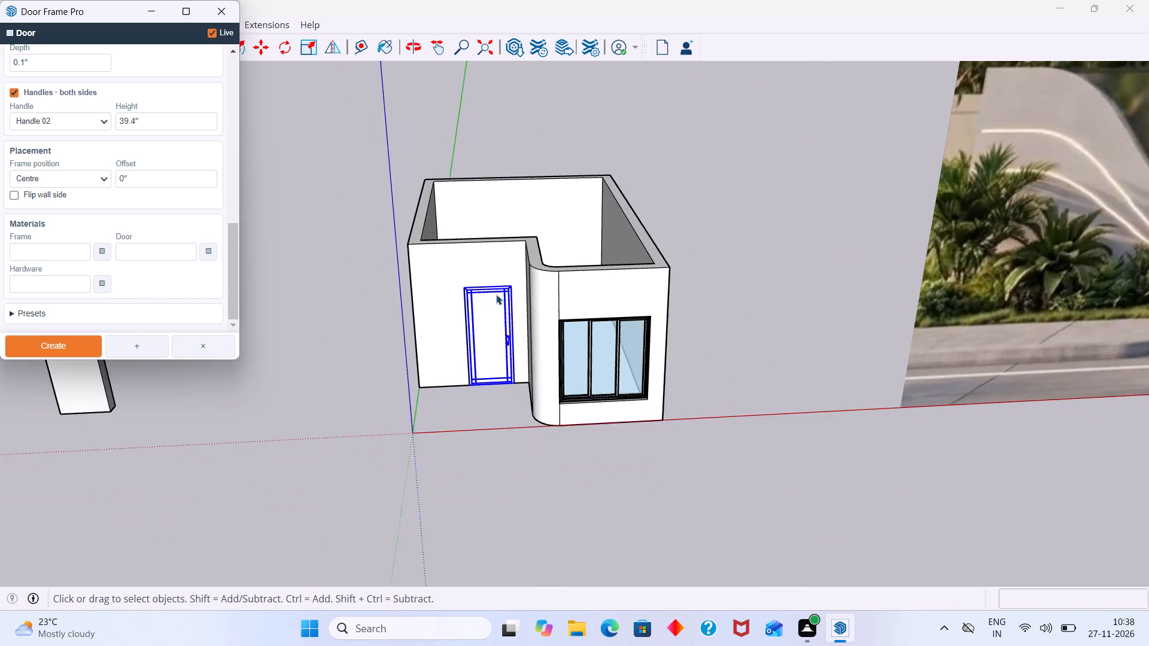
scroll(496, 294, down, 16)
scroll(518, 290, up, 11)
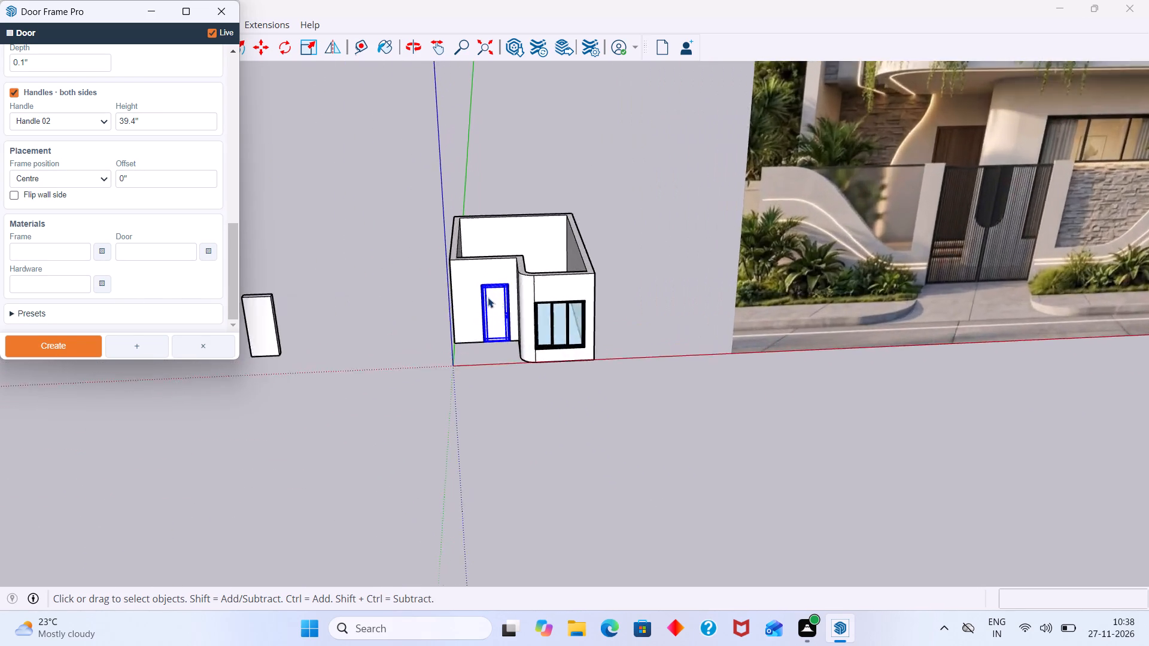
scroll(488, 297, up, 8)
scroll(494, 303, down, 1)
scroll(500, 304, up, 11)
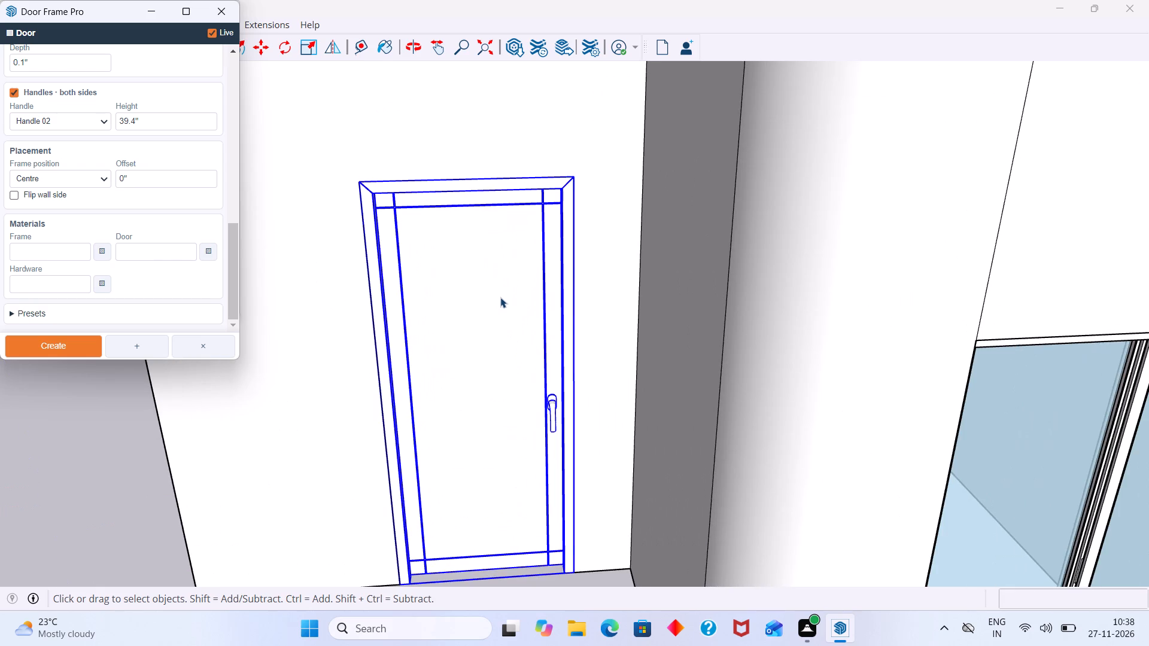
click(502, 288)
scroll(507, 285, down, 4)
Close the door settings, the Door & Window Suite window and the floating Bevel and CTS Door toolbars.
click(233, 13)
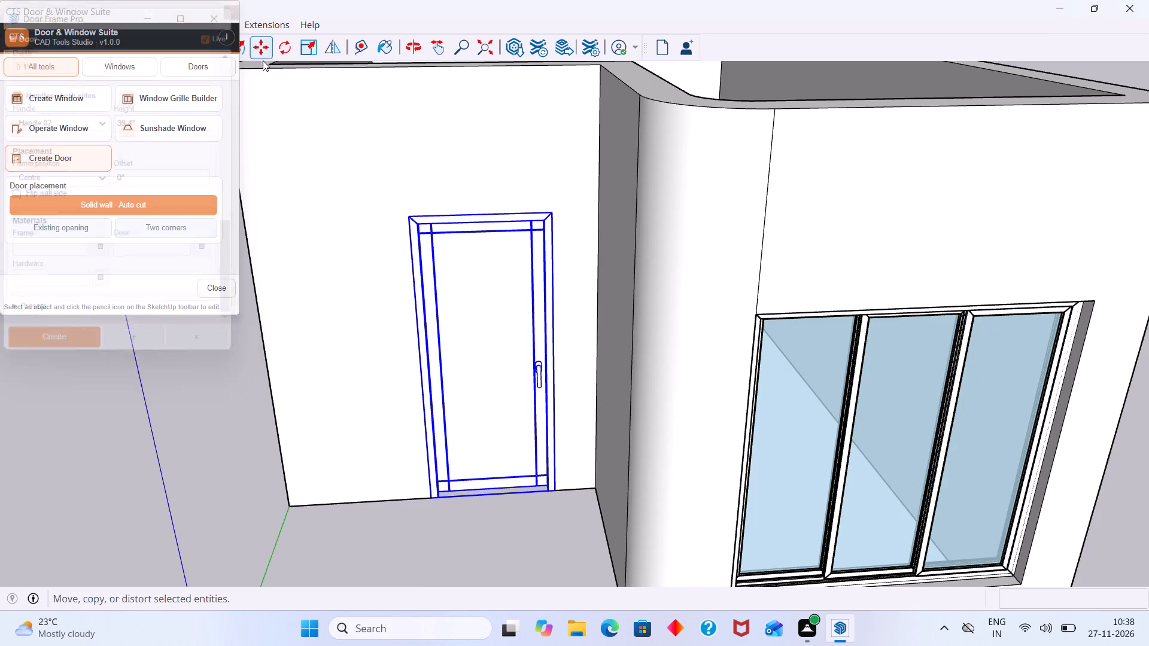
click(231, 12)
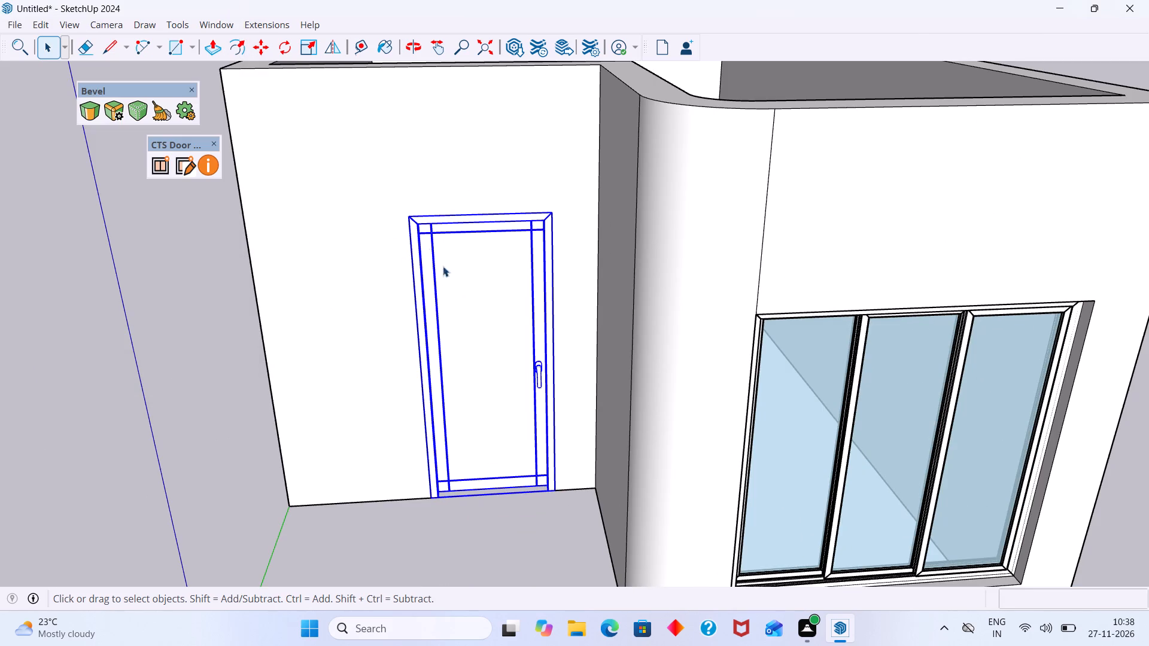
click(437, 287)
click(191, 89)
click(215, 137)
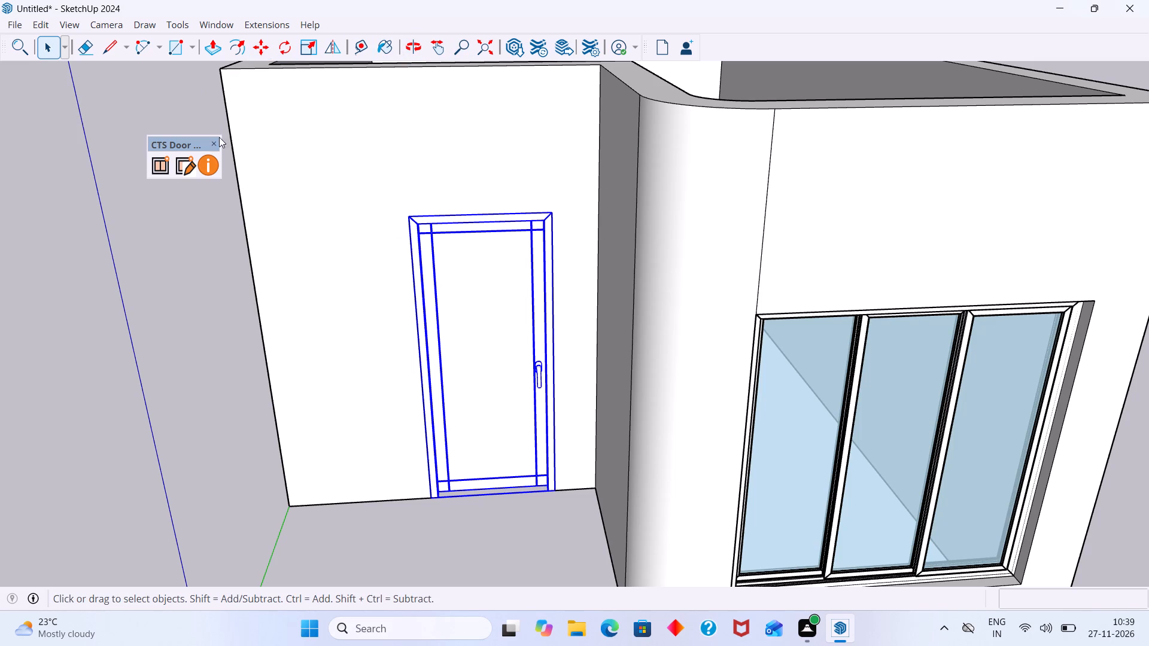
click(216, 143)
Flip the entrance door about its red plane to put the handle on the opposite side, first trying the green and blue planes.
scroll(242, 133, down, 13)
click(651, 123)
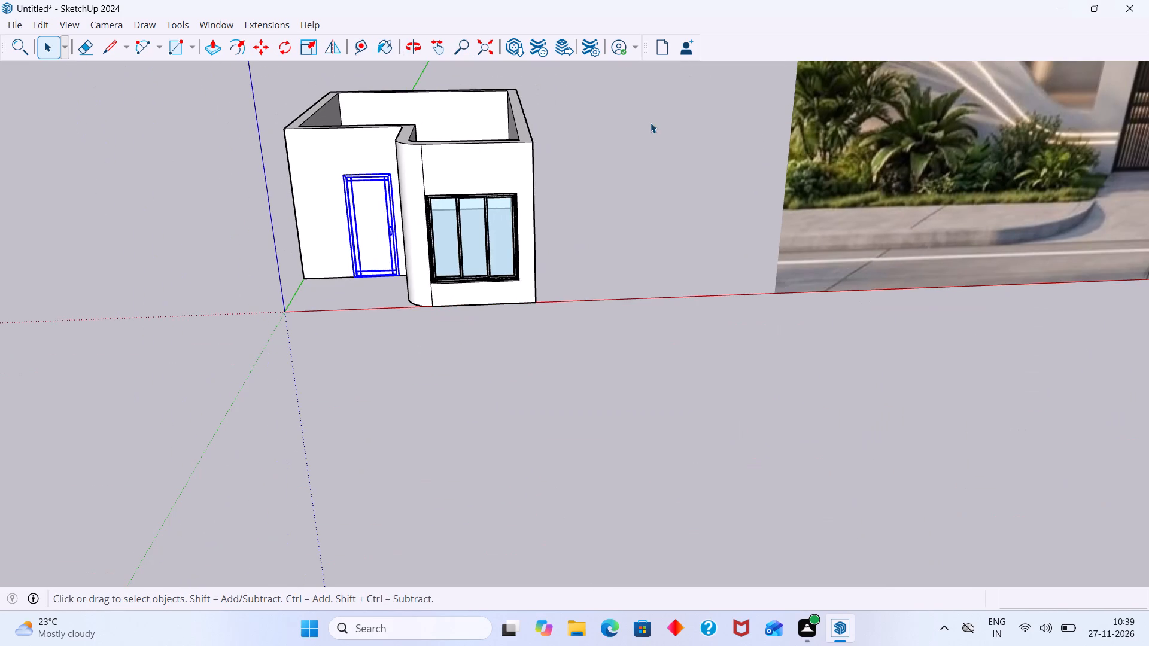
scroll(363, 193, up, 5)
scroll(421, 237, up, 7)
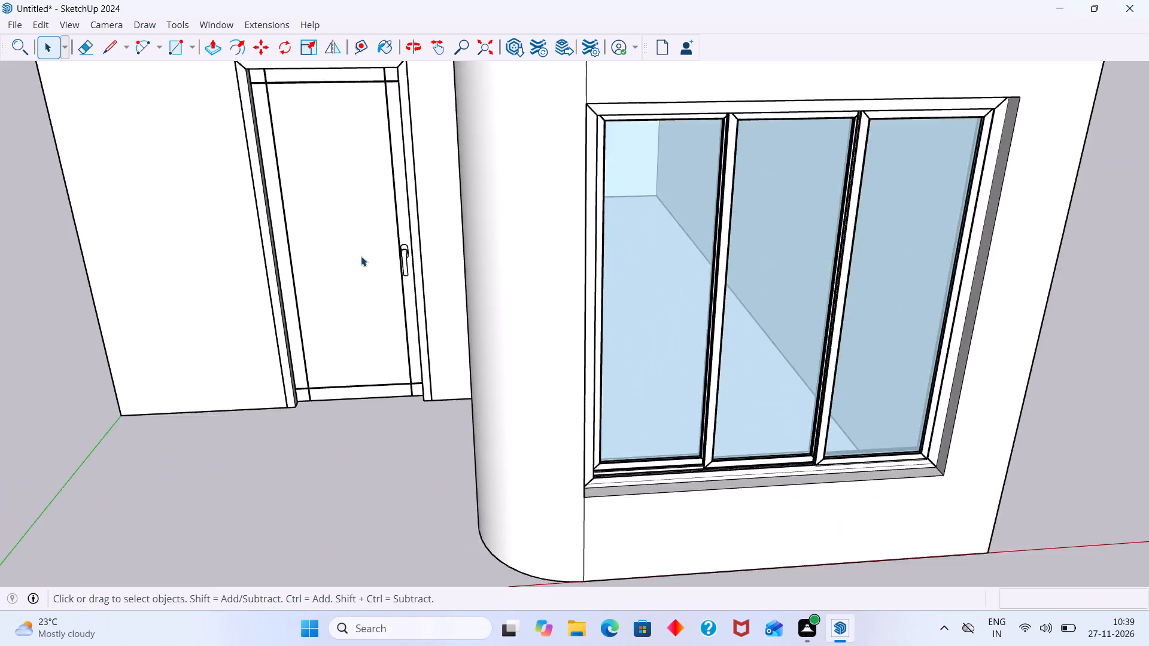
scroll(361, 256, up, 5)
scroll(314, 331, up, 1)
scroll(314, 327, down, 3)
click(313, 325)
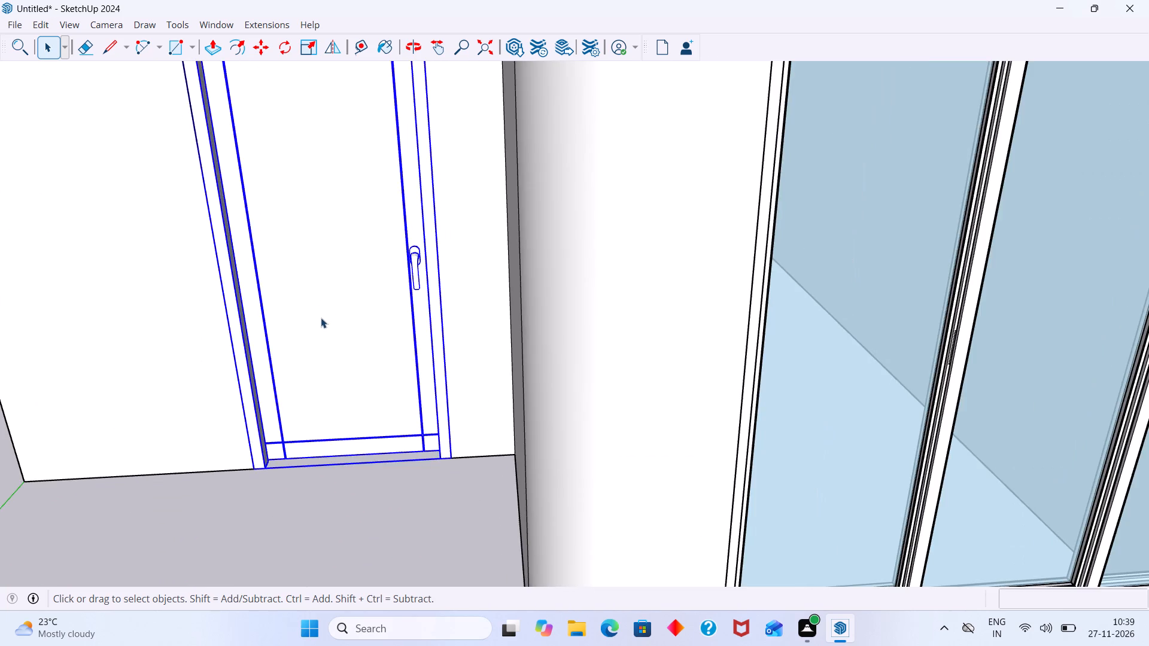
scroll(327, 304, down, 6)
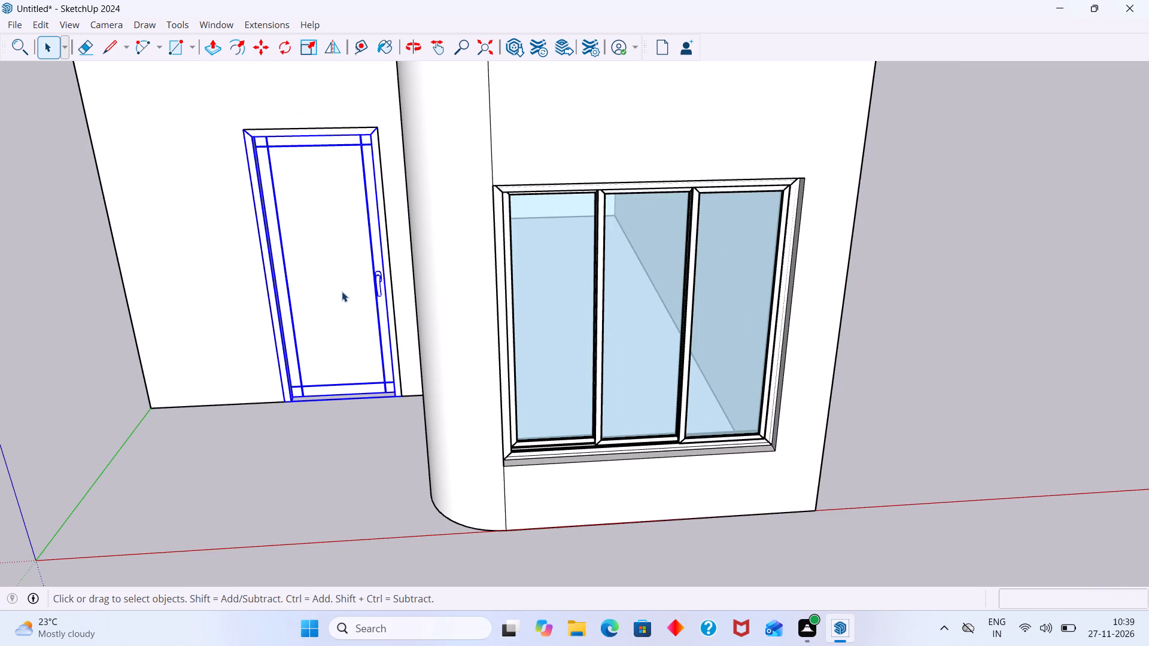
scroll(345, 288, down, 5)
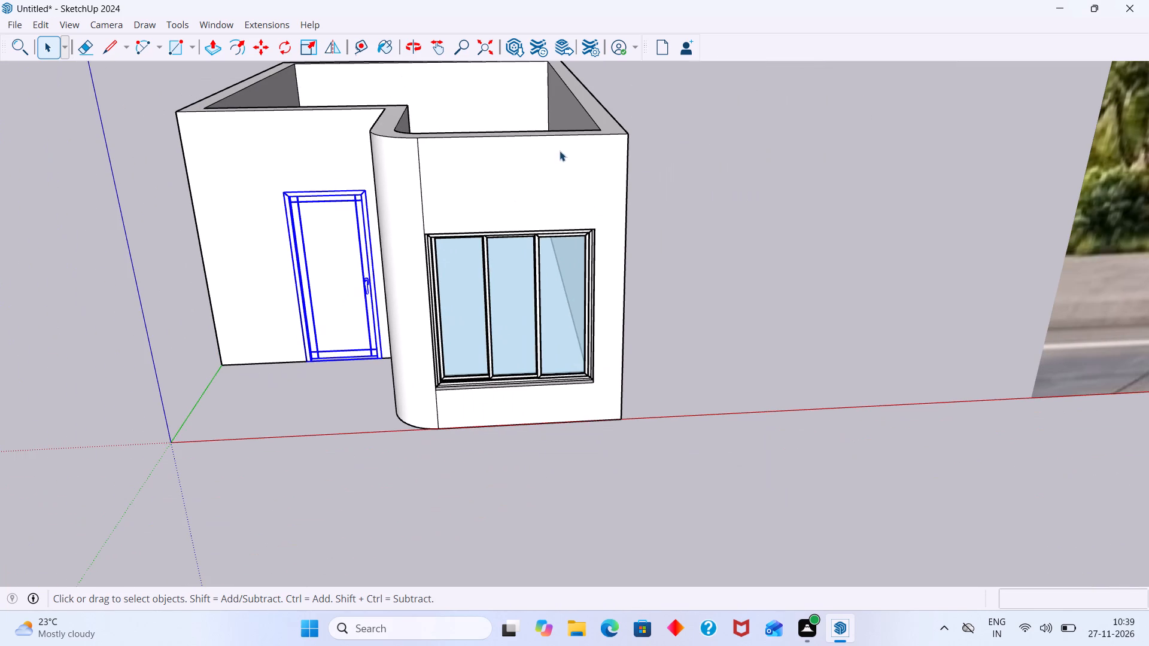
click(340, 45)
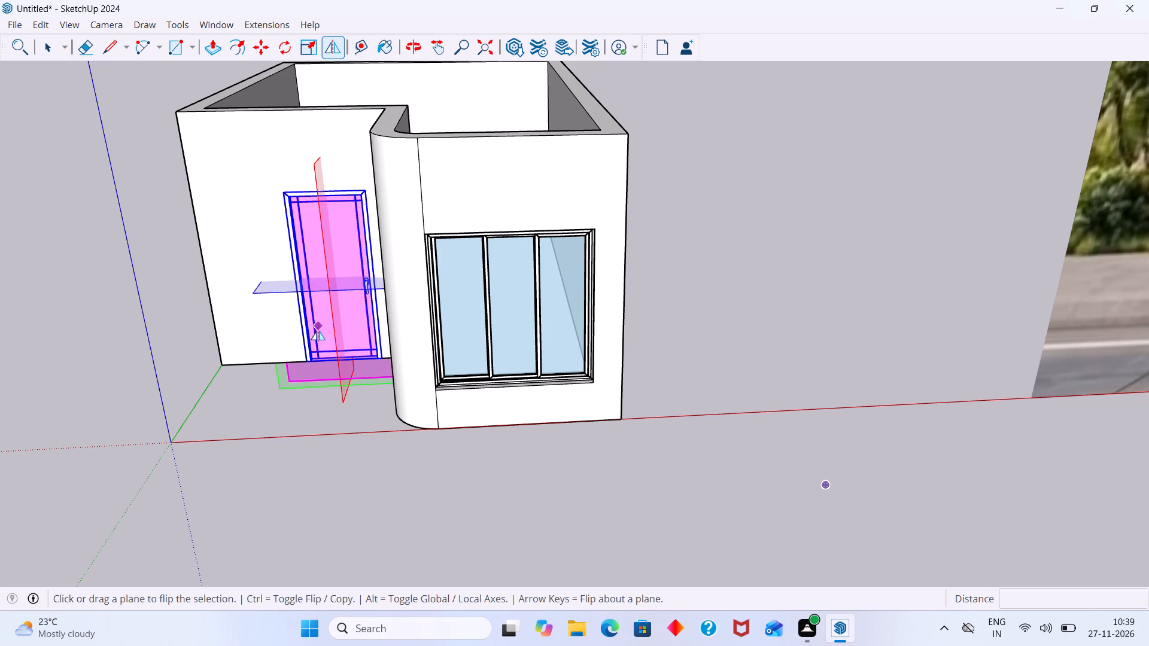
click(286, 379)
click(286, 379)
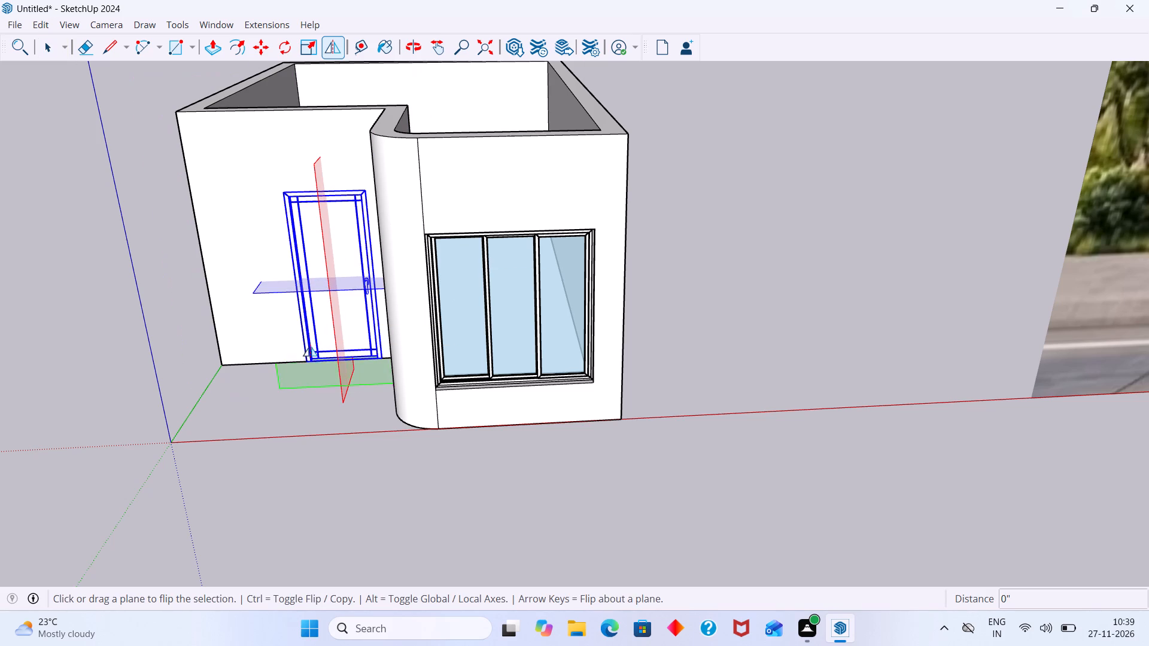
click(310, 291)
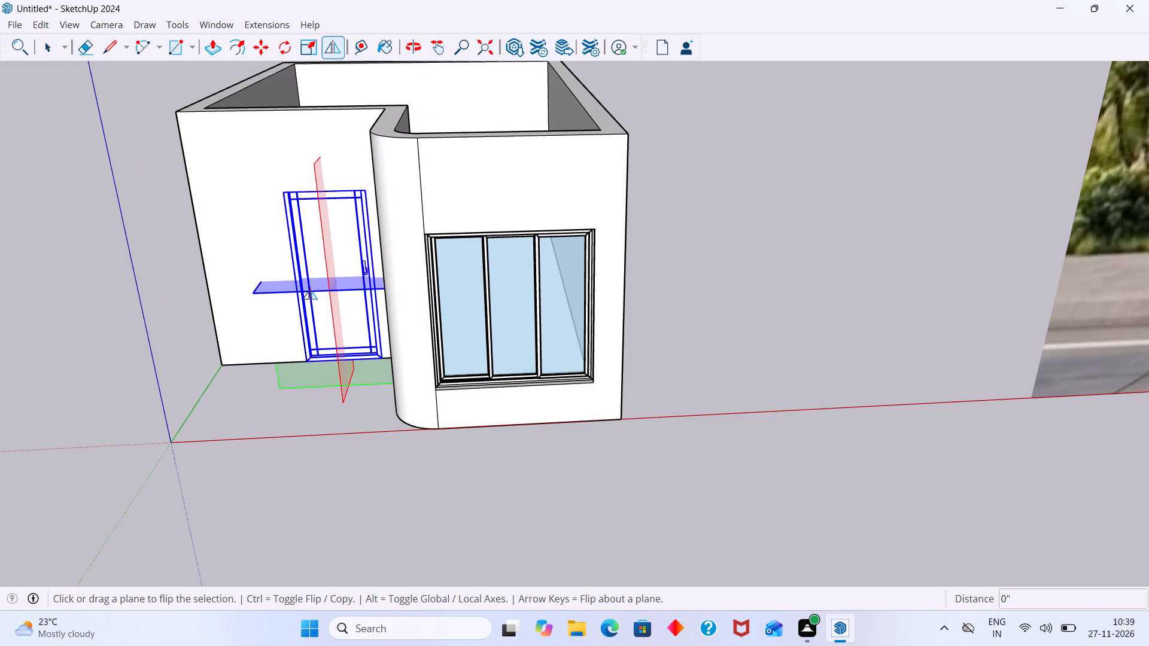
click(310, 290)
click(335, 310)
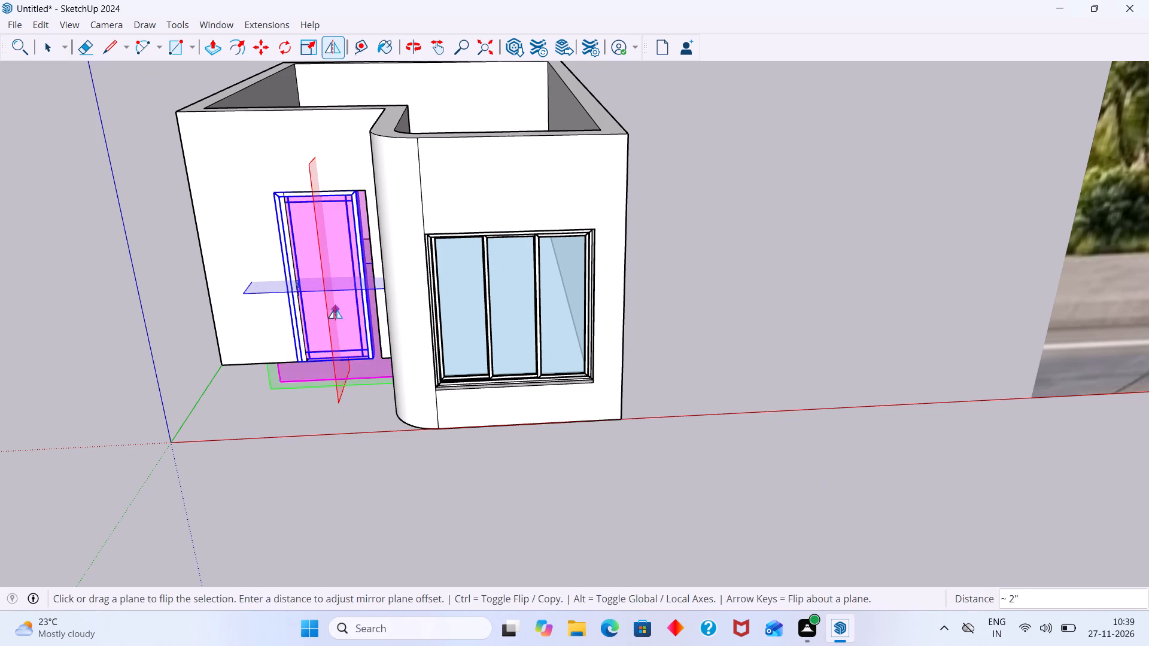
scroll(285, 257, up, 11)
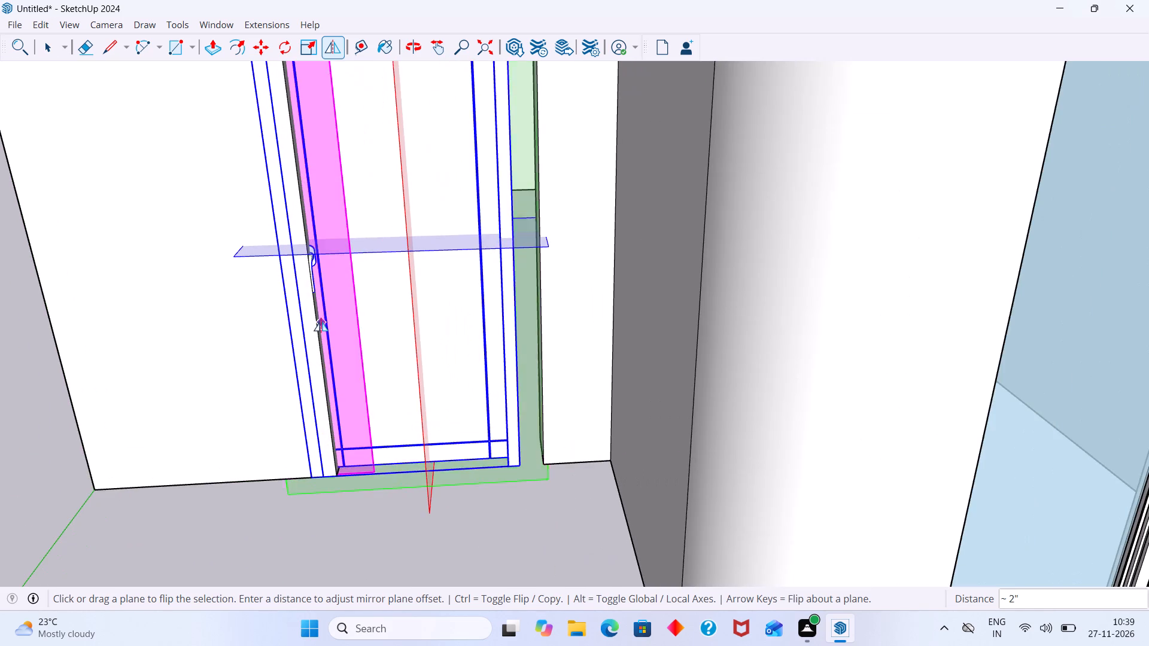
key(space)
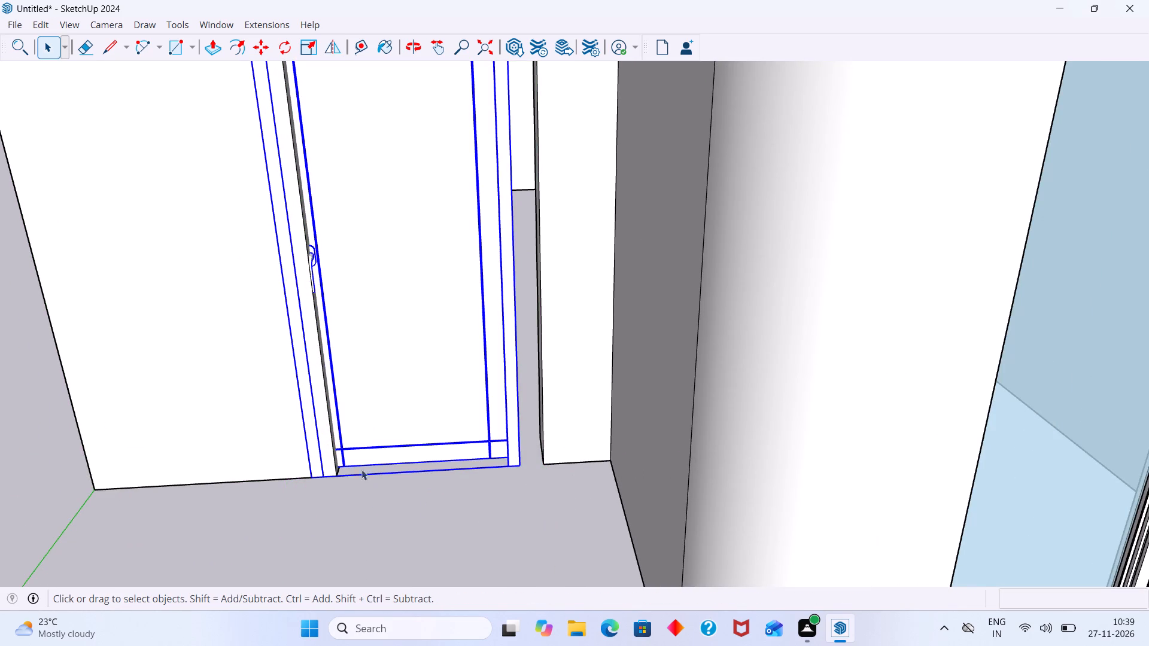
click(381, 520)
Move the flipped entrance door about 4" along the front wall, snapping its bottom frame corner to the opening's bottom corner.
scroll(381, 276, down, 4)
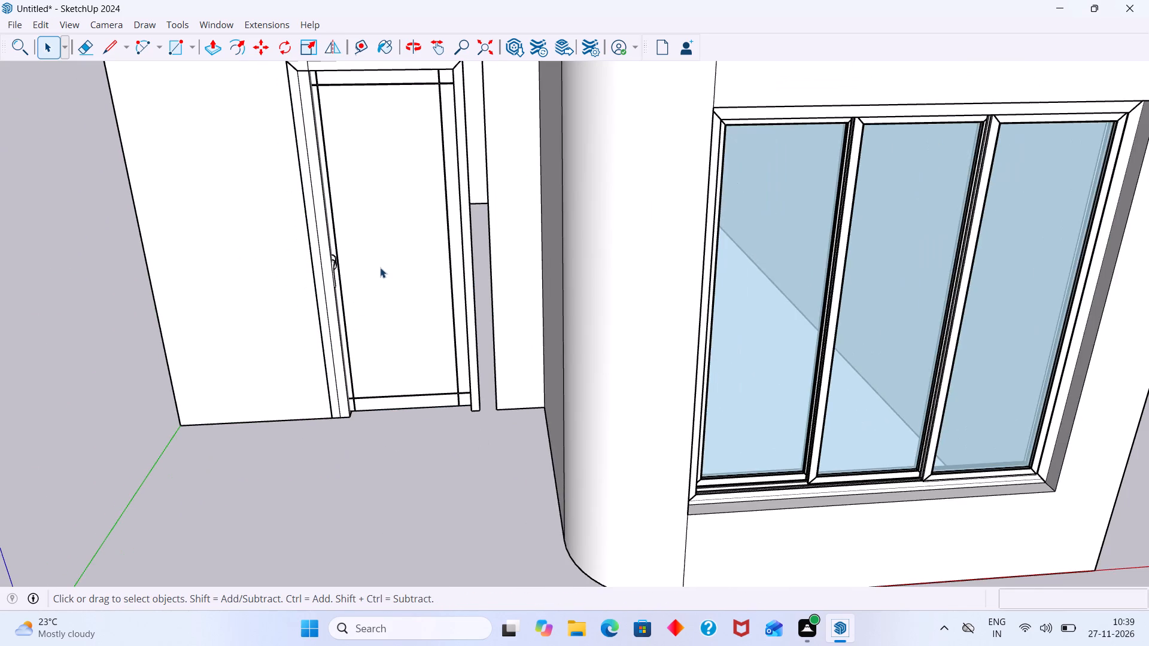
scroll(380, 267, down, 3)
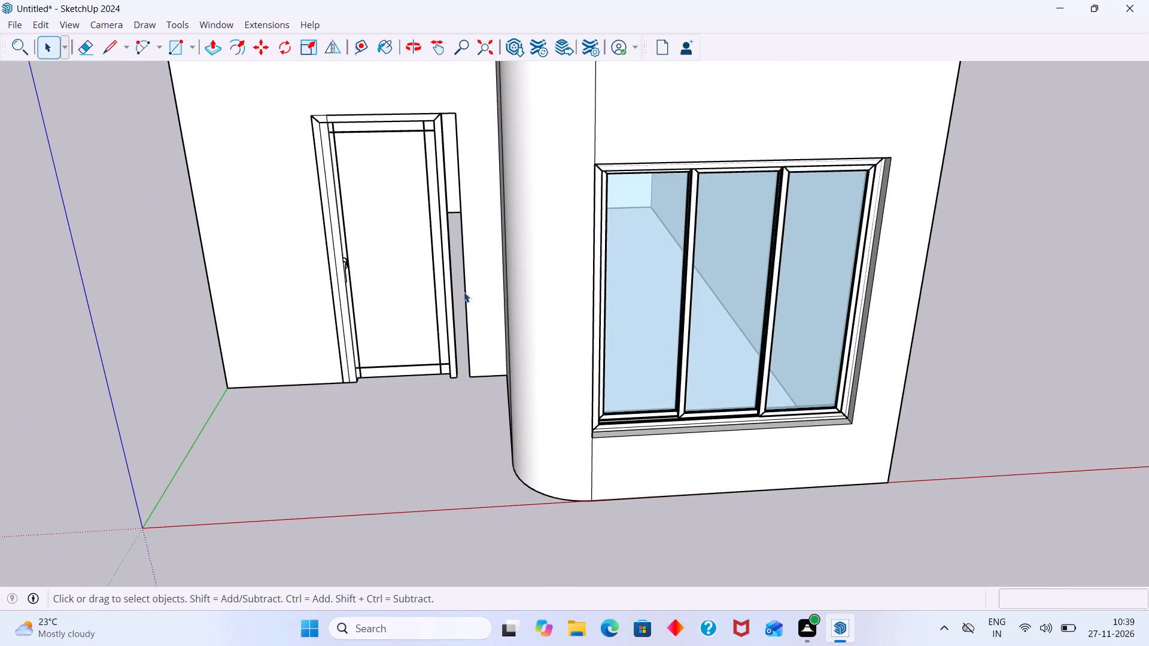
scroll(419, 254, up, 4)
click(406, 249)
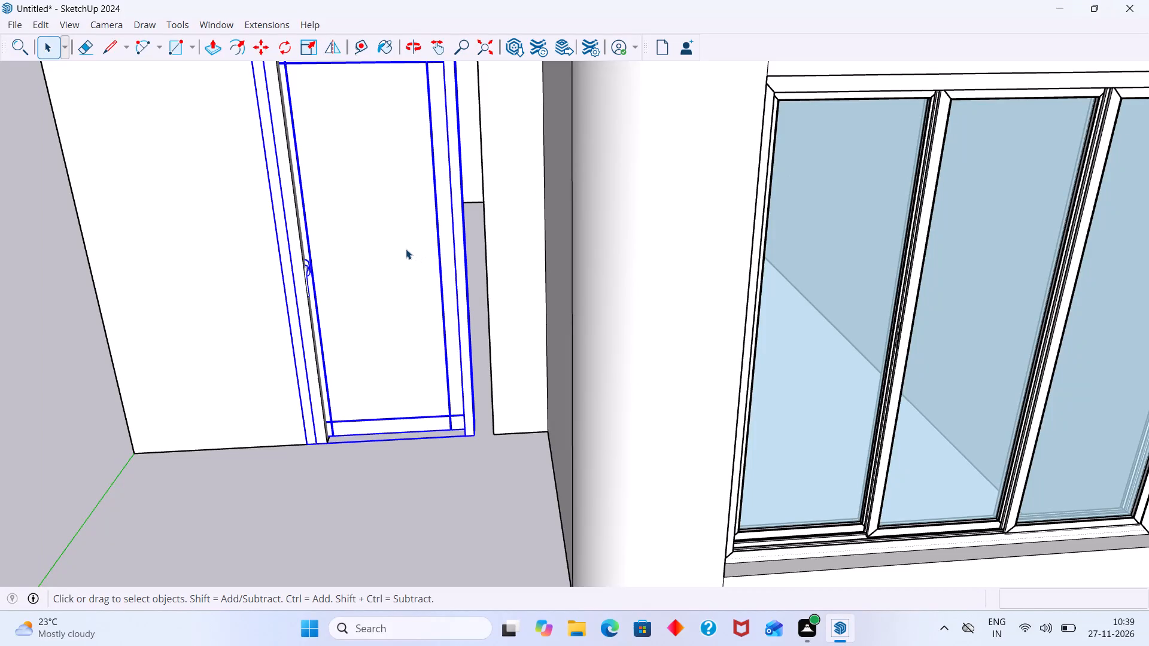
key(m)
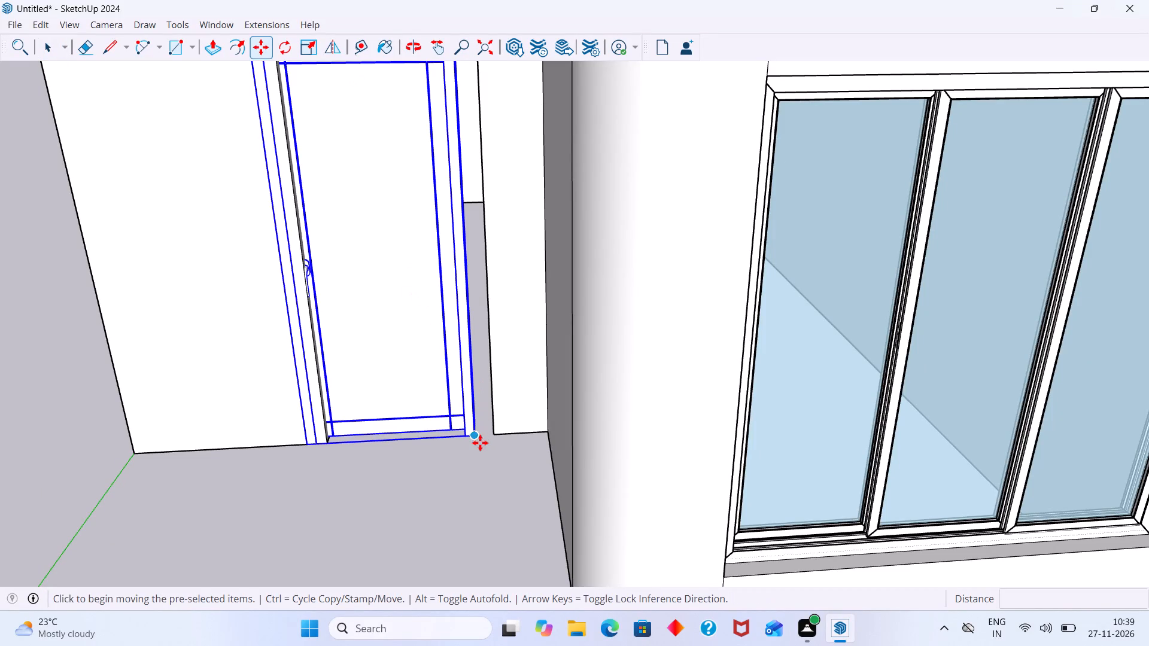
click(477, 436)
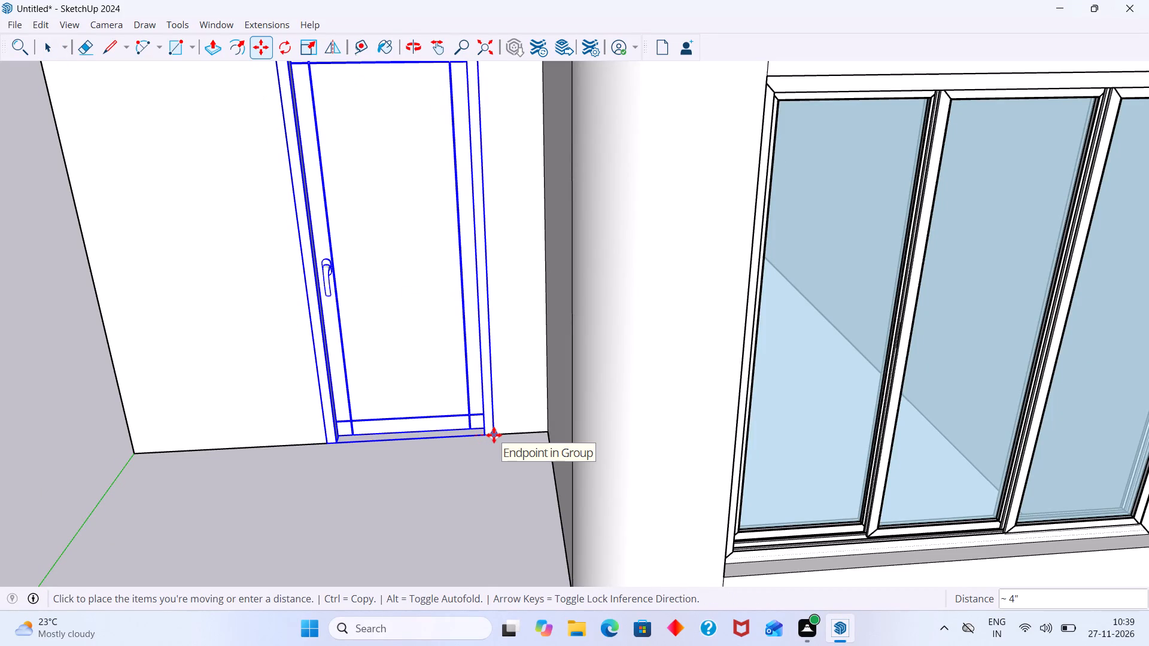
click(494, 435)
key(space)
click(448, 459)
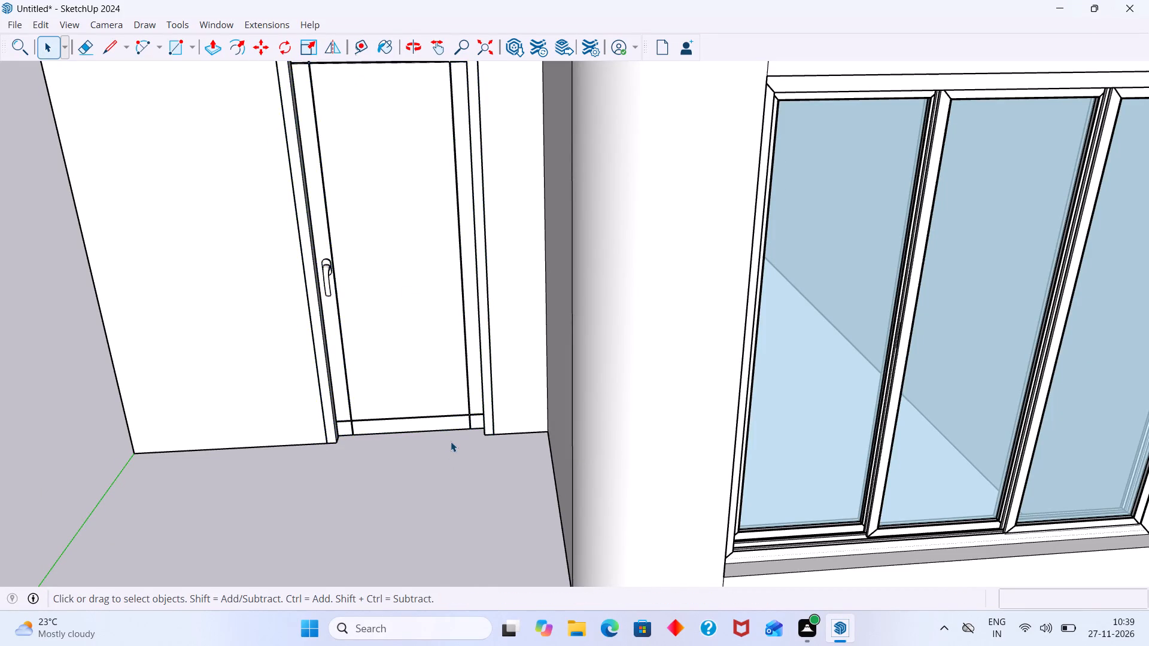
Delete the leftover door-sized block standing apart from the house beyond the front wall.
scroll(451, 441, down, 10)
click(811, 167)
scroll(454, 355, up, 6)
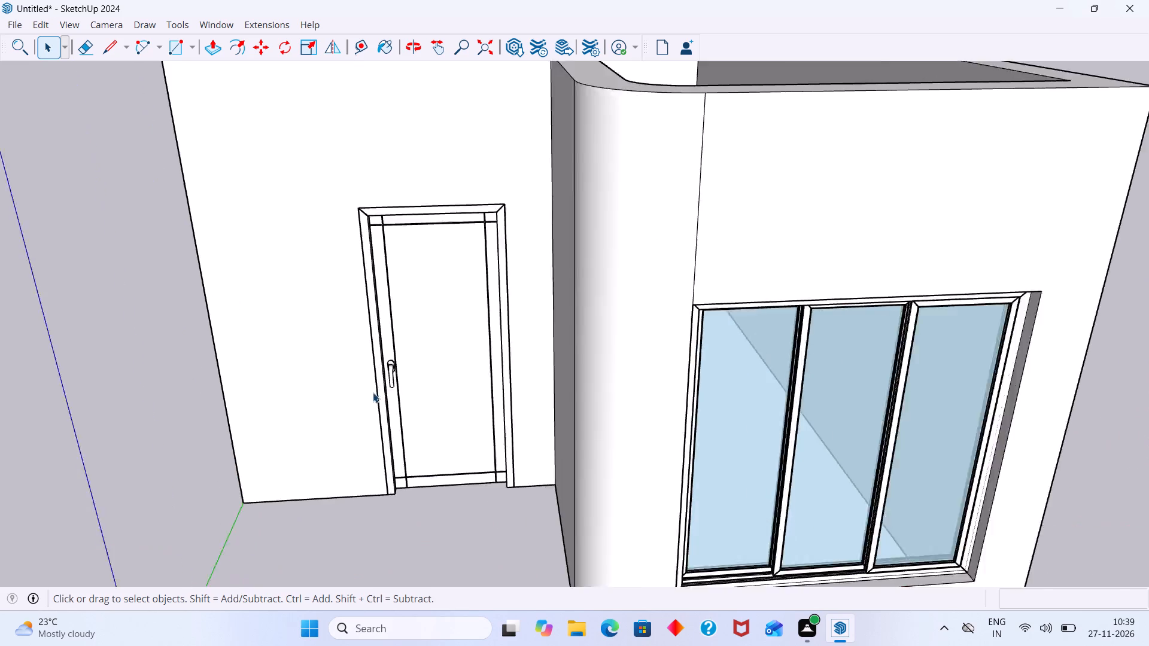
scroll(373, 392, up, 7)
scroll(428, 343, down, 20)
scroll(428, 343, down, 1)
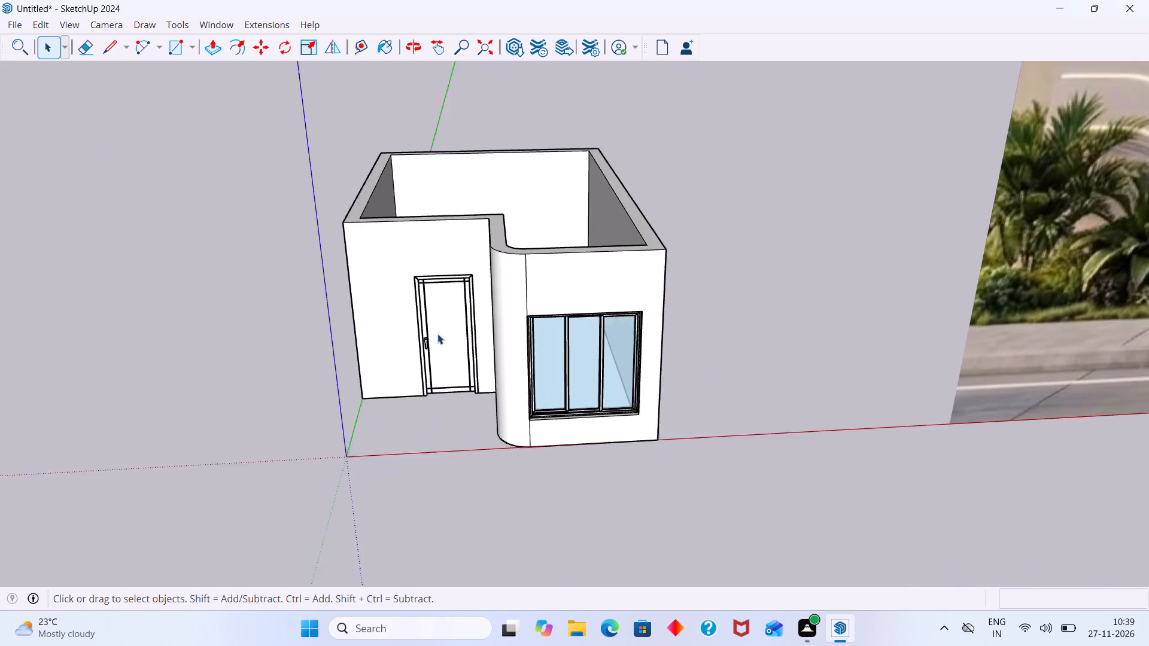
scroll(460, 254, down, 5)
scroll(198, 330, up, 6)
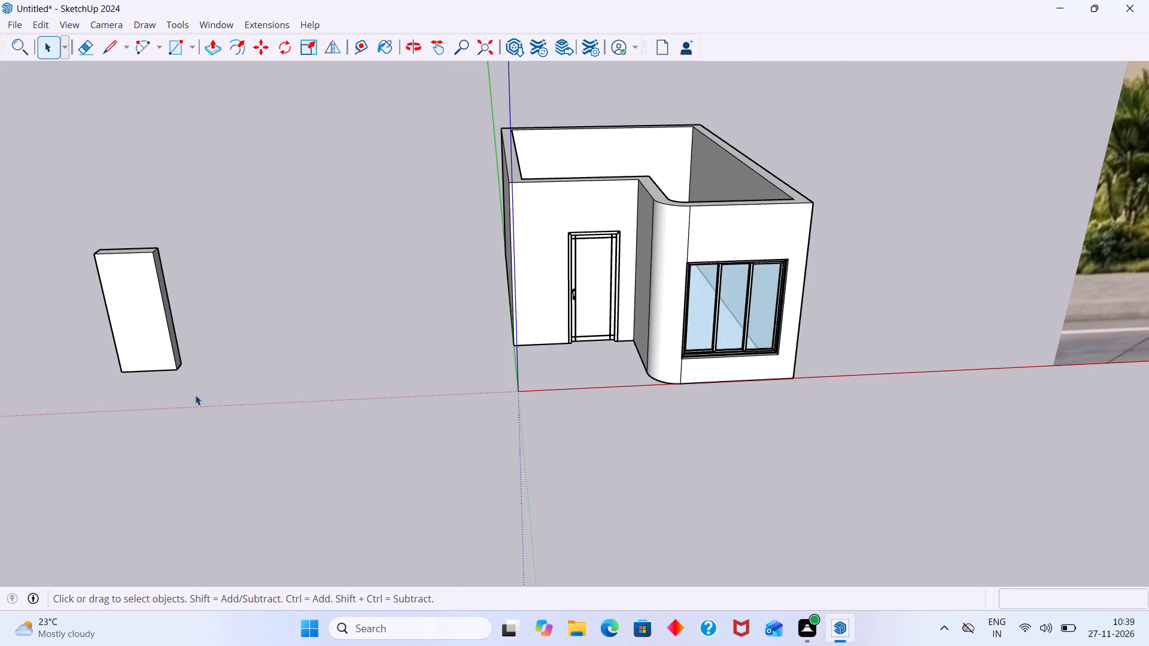
drag(211, 395, 48, 214)
key(Delete)
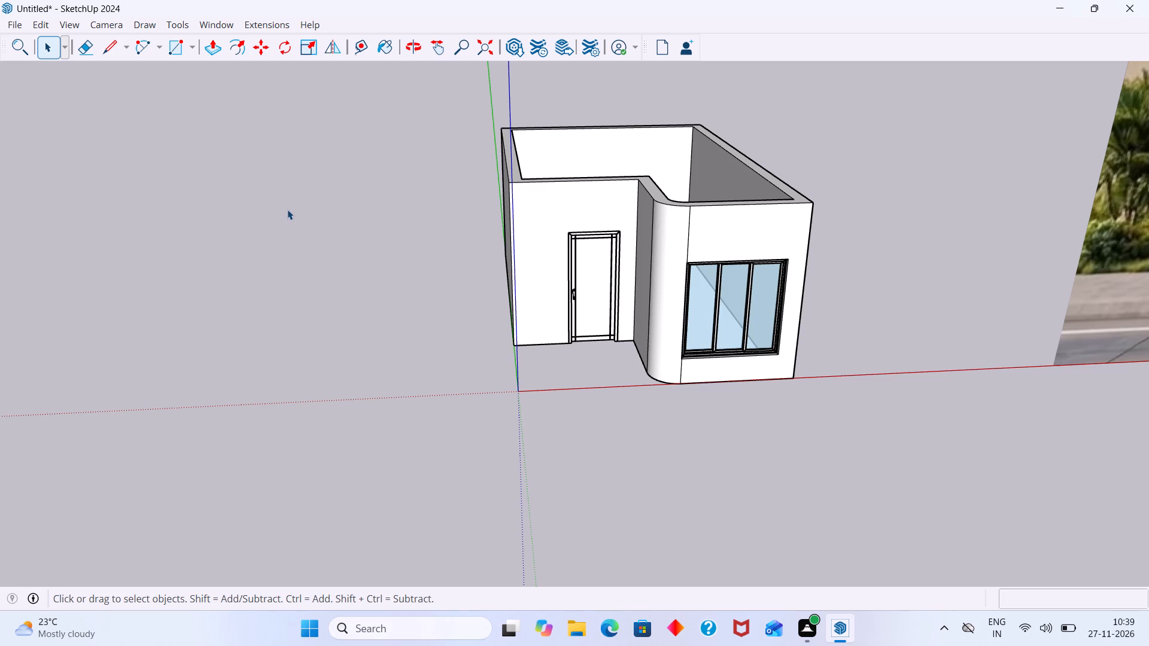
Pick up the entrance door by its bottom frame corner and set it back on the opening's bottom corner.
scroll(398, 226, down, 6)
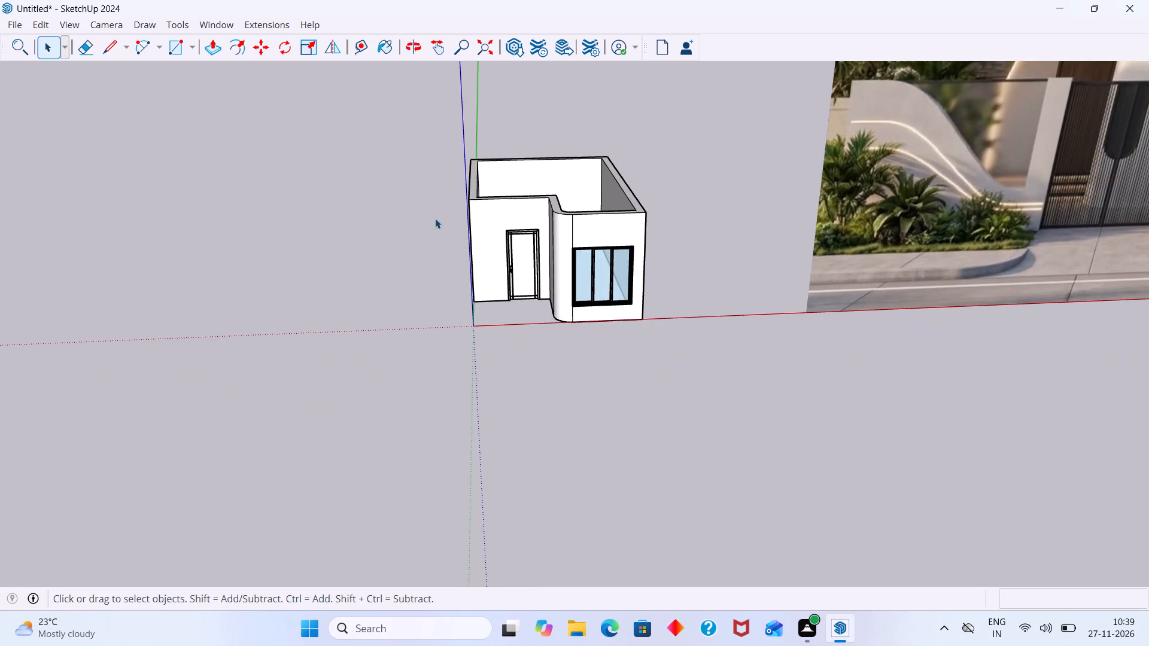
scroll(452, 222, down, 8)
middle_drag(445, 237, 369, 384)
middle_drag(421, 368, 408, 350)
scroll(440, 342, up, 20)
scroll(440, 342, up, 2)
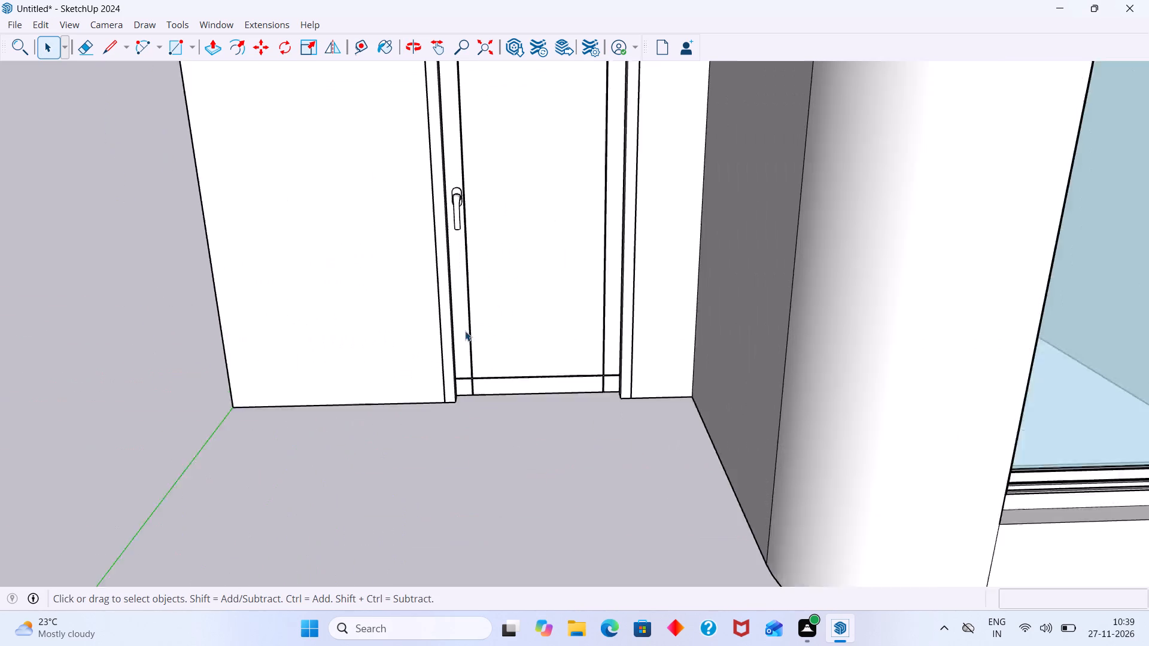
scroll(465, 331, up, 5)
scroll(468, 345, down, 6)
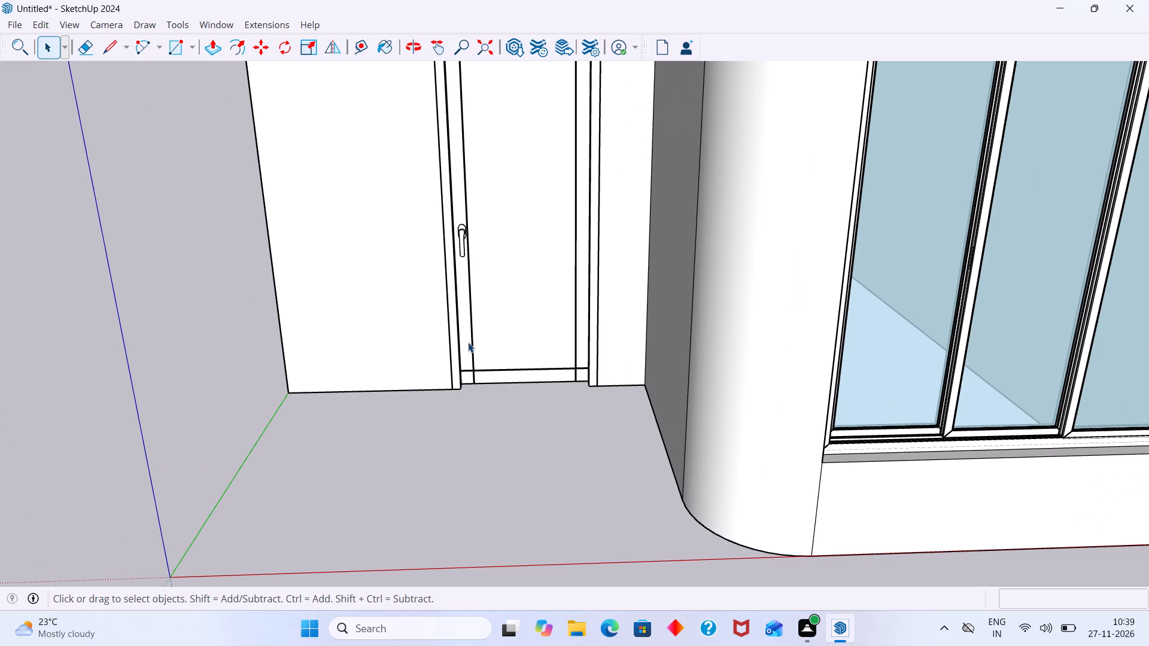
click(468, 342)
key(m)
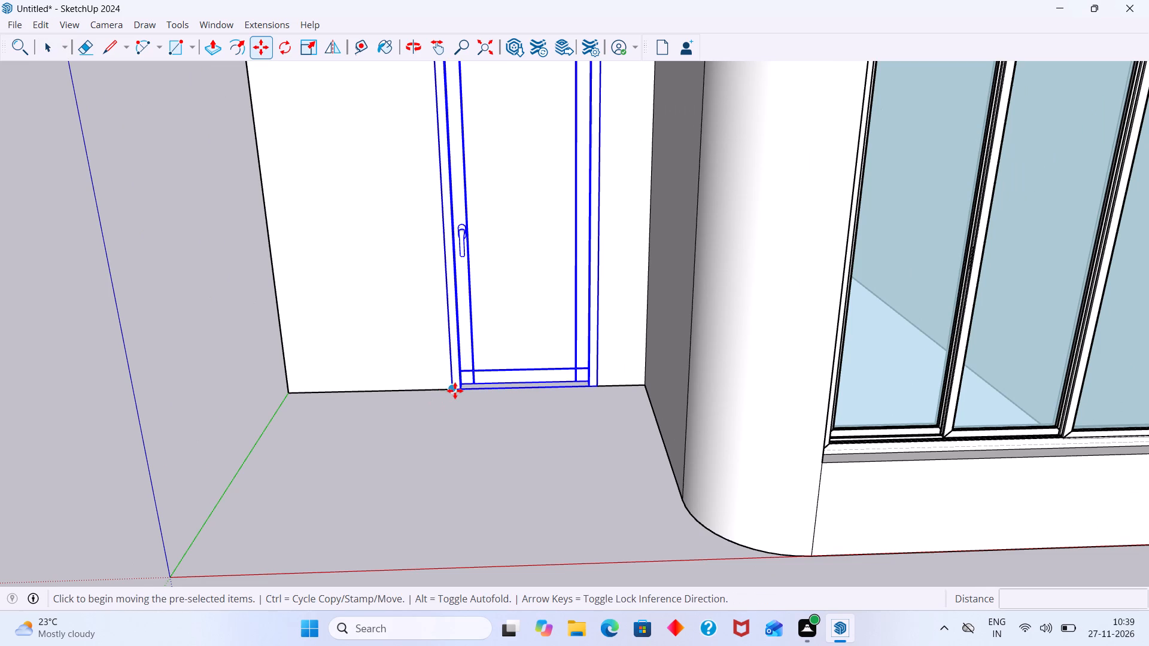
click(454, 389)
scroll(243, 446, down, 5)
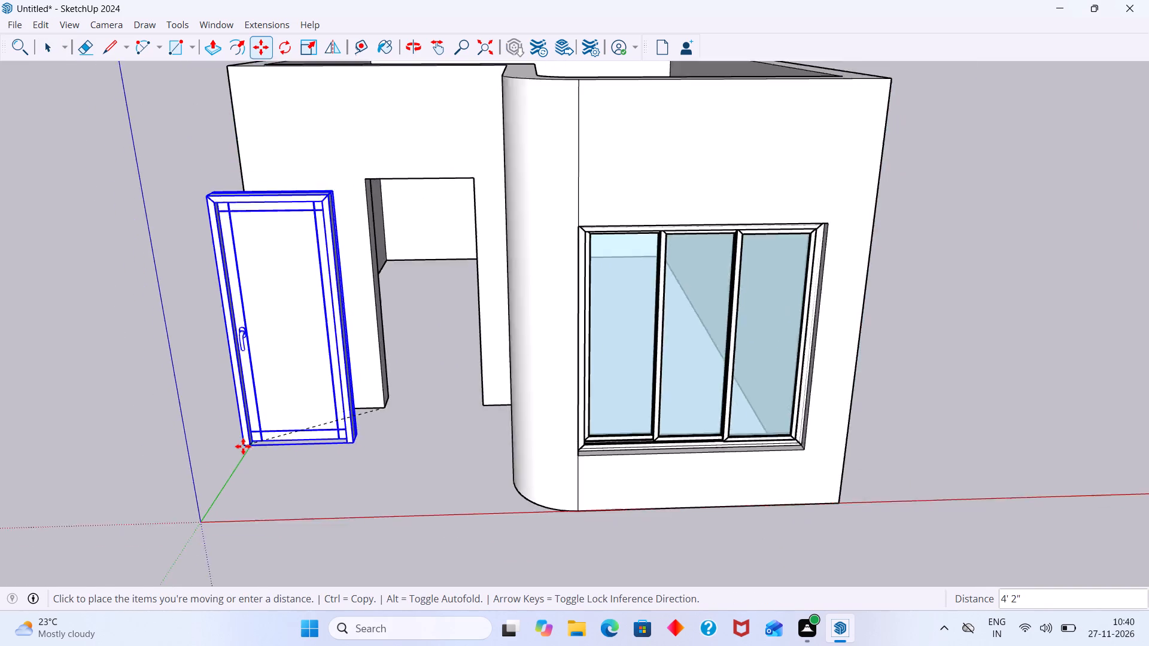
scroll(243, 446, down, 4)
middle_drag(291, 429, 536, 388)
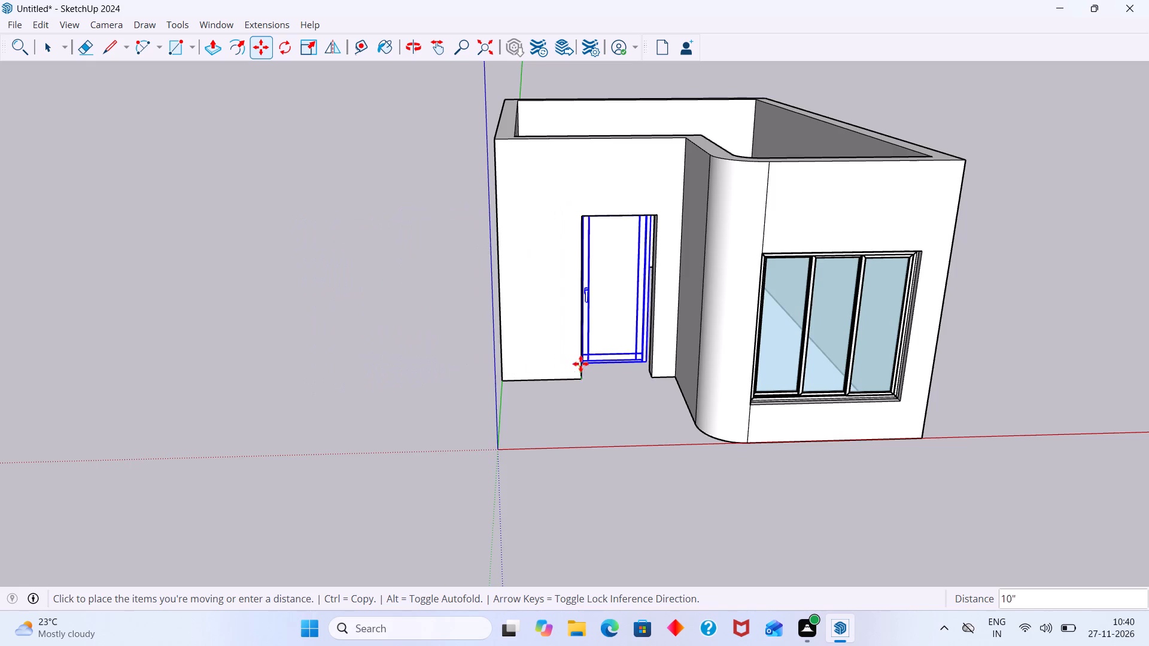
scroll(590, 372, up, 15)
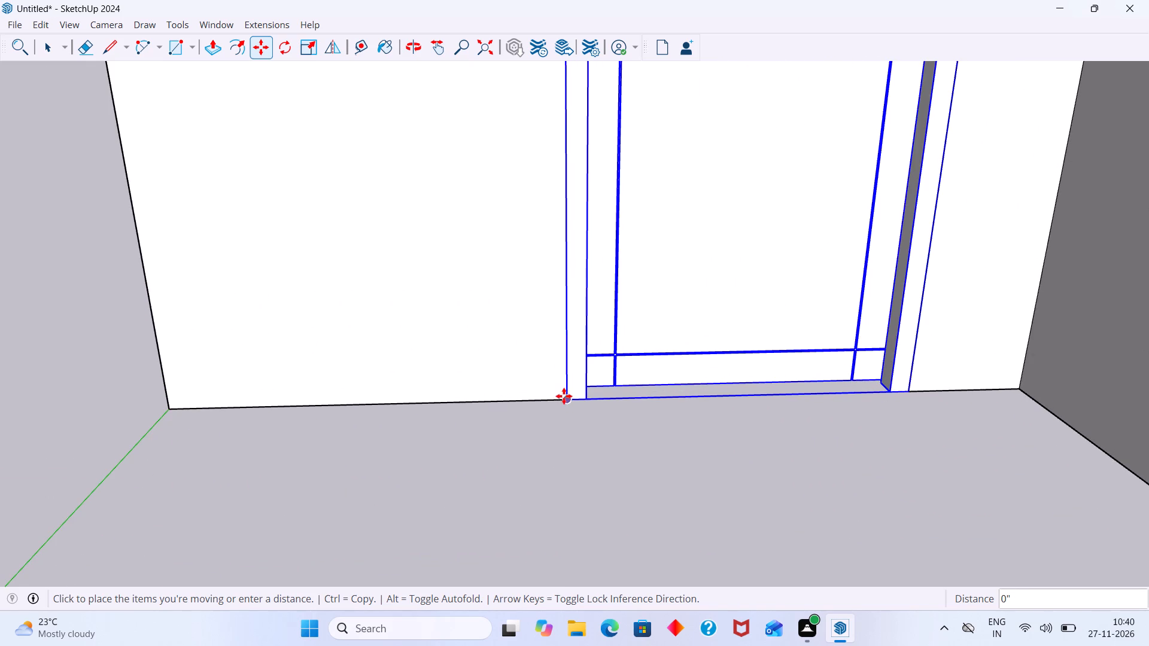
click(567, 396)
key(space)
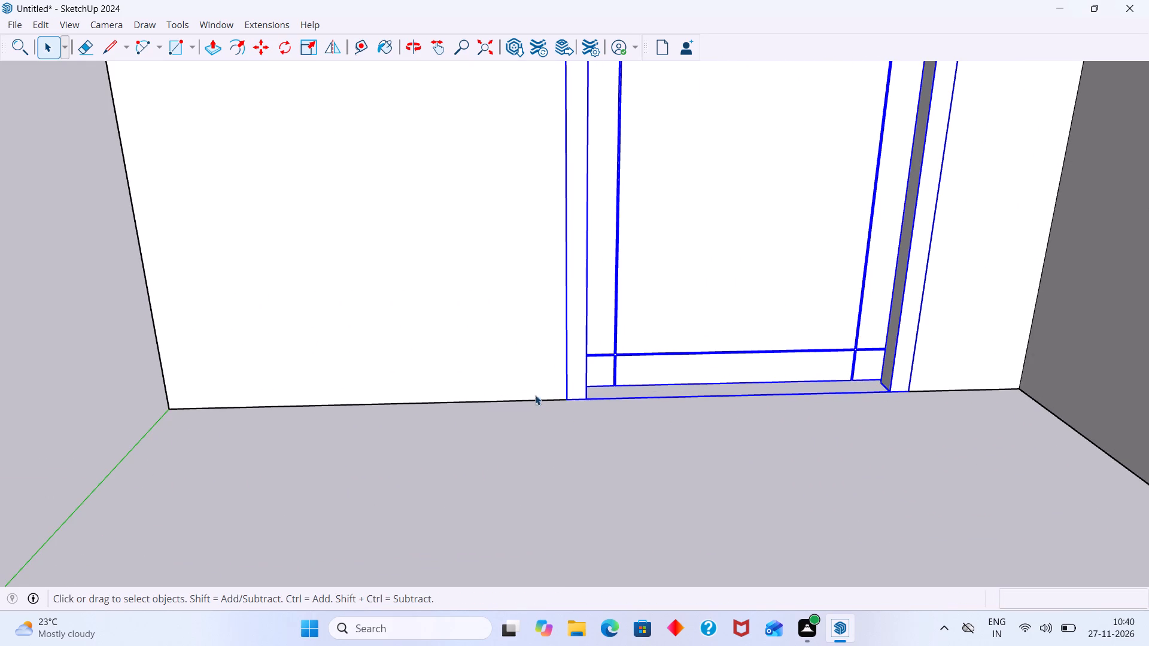
Examine the house front from several angles, checking the fit of the entrance door beside the curved window wall.
scroll(532, 401, down, 14)
click(266, 410)
scroll(570, 333, down, 6)
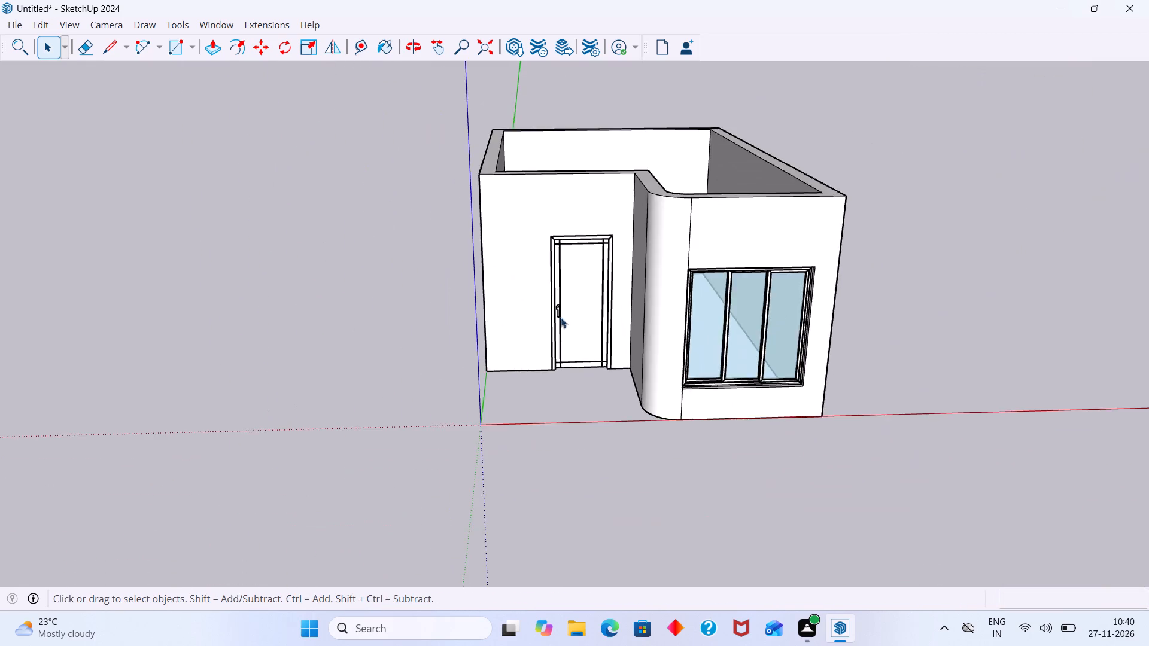
scroll(561, 318, down, 3)
shift+middle_drag(524, 342, 372, 453)
scroll(490, 414, up, 1)
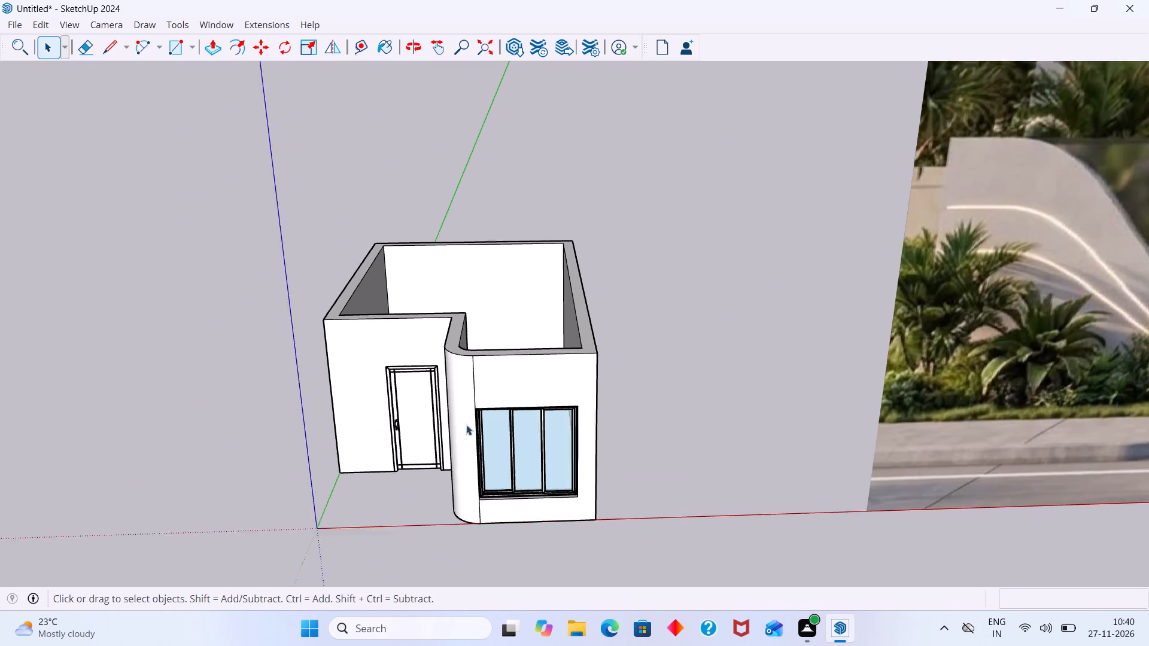
scroll(466, 425, up, 7)
middle_drag(481, 444, 525, 413)
scroll(525, 413, down, 5)
scroll(704, 383, down, 8)
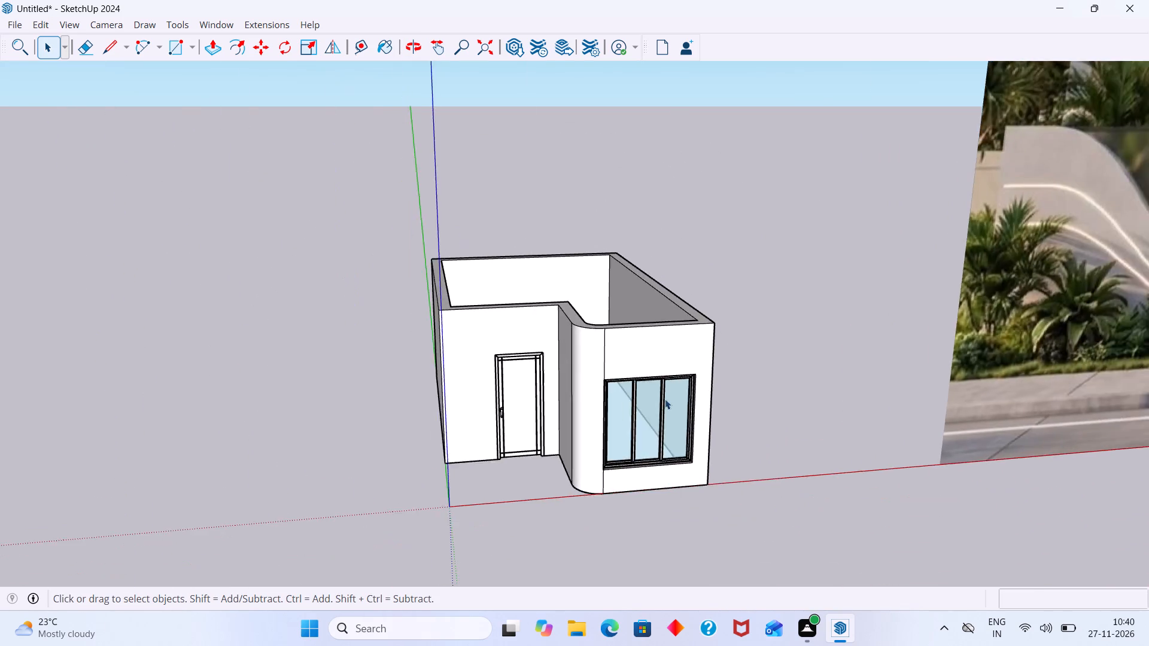
scroll(665, 399, down, 10)
shift+middle_drag(597, 413, 427, 458)
scroll(415, 455, up, 10)
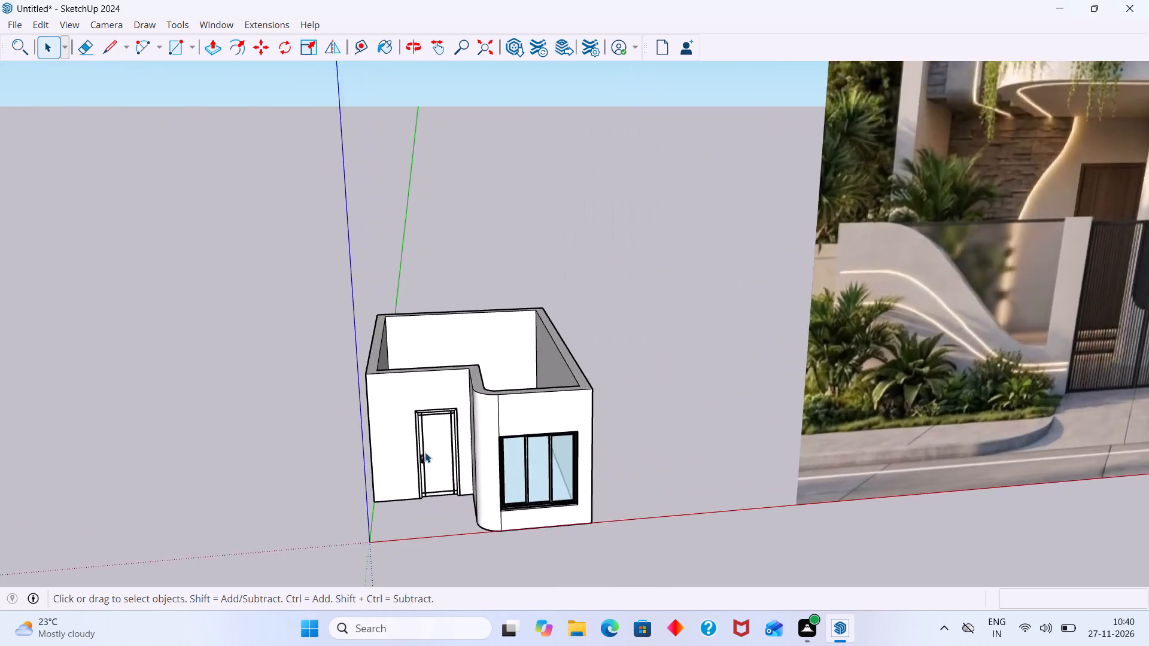
scroll(425, 452, up, 8)
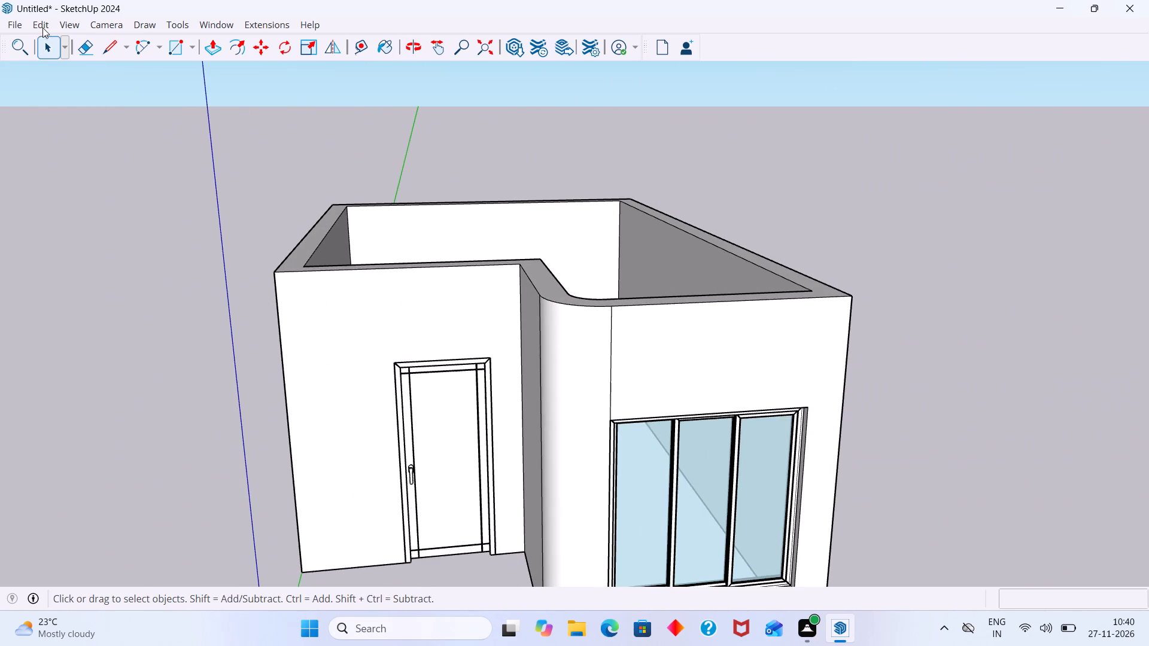
Unhide all hidden objects in the model.
click(41, 24)
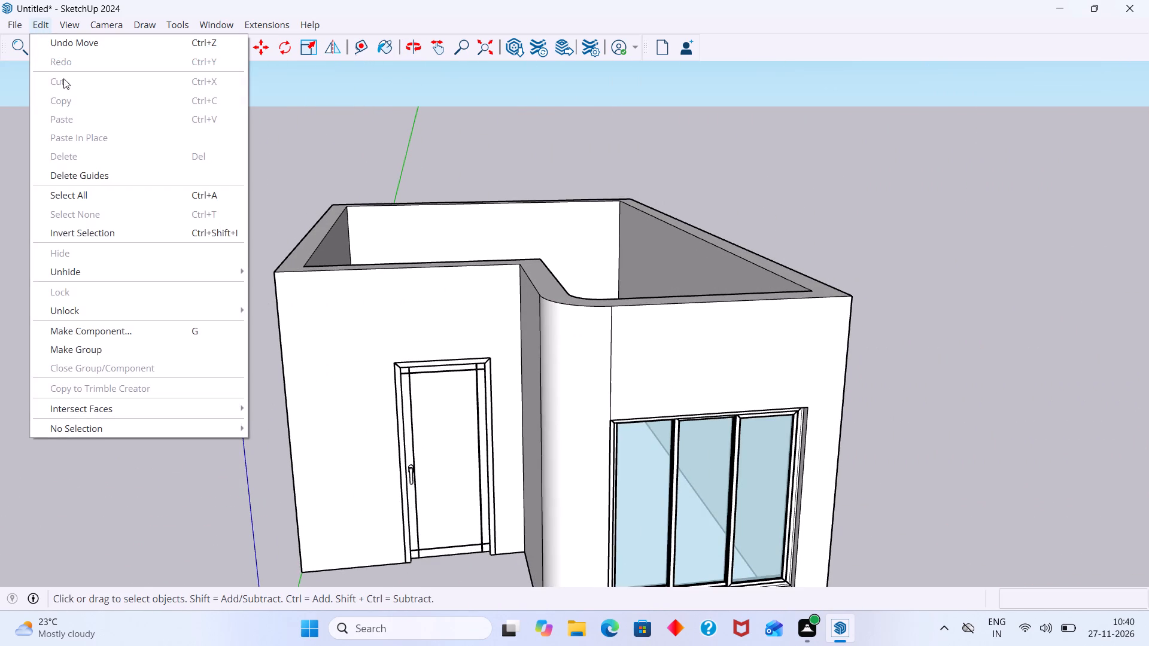
click(83, 276)
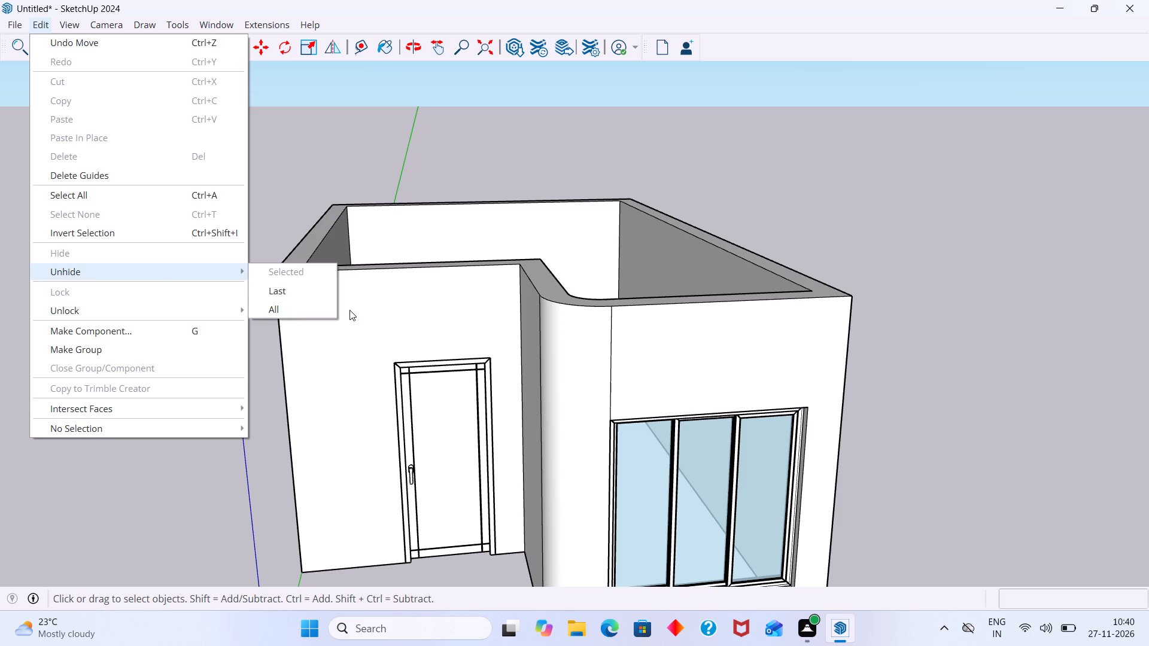
click(262, 312)
Paint the whole entrance door group, frame included, with the Wood Cherry Original material from the Wood collection.
scroll(349, 306, down, 15)
scroll(417, 353, up, 2)
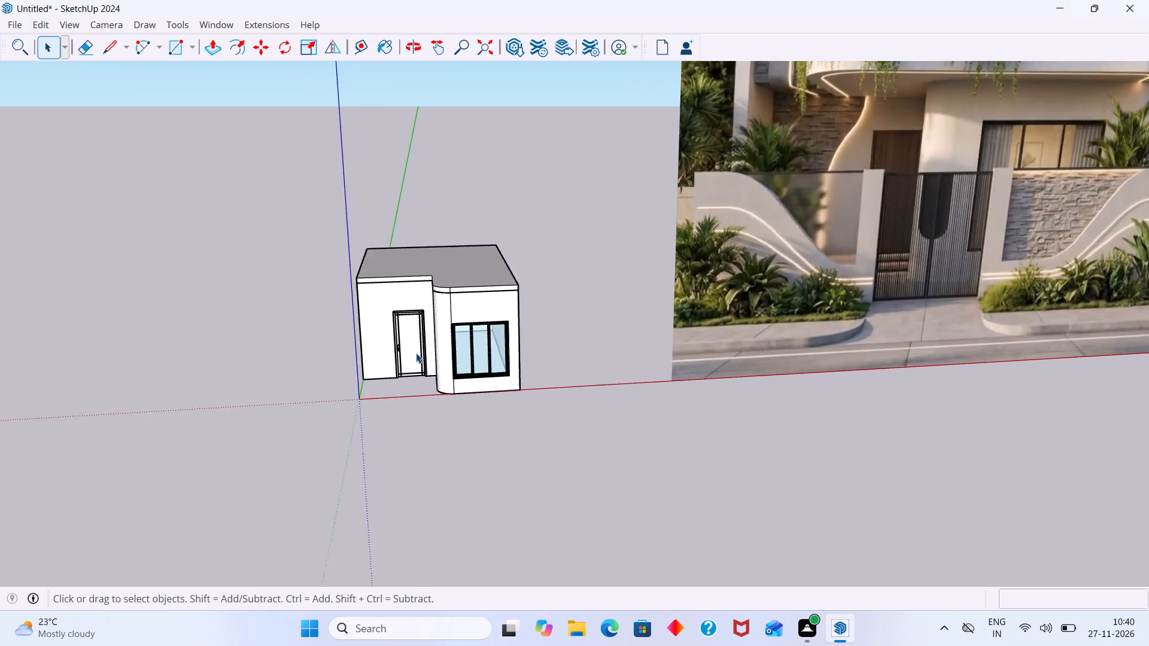
scroll(416, 353, up, 11)
click(398, 350)
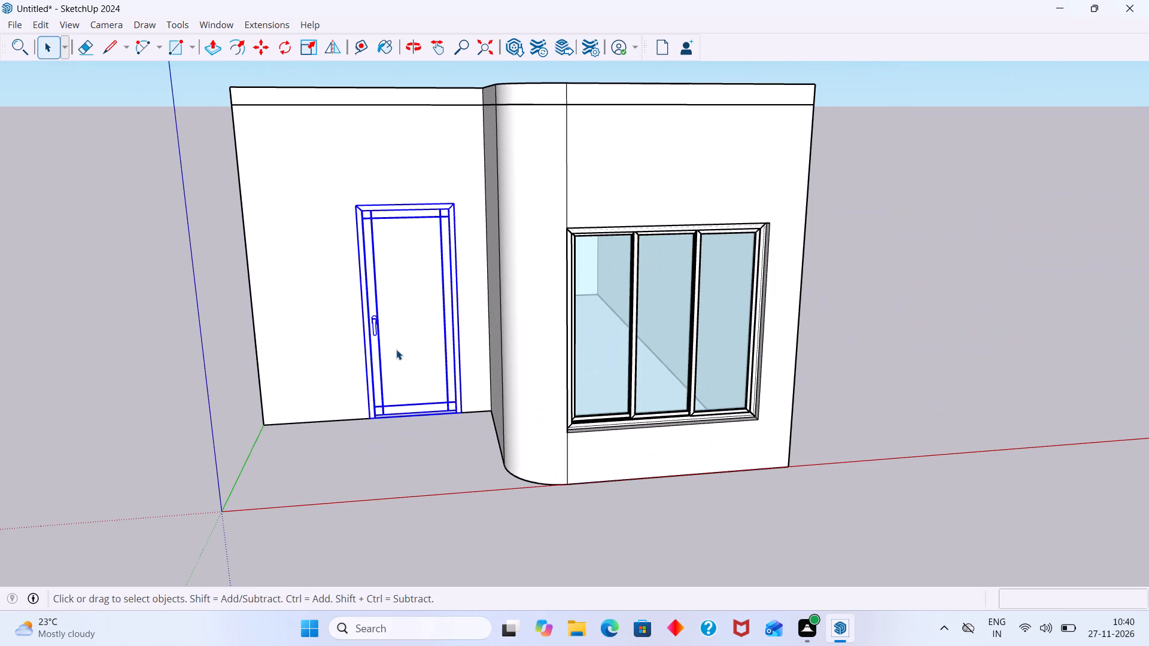
key(b)
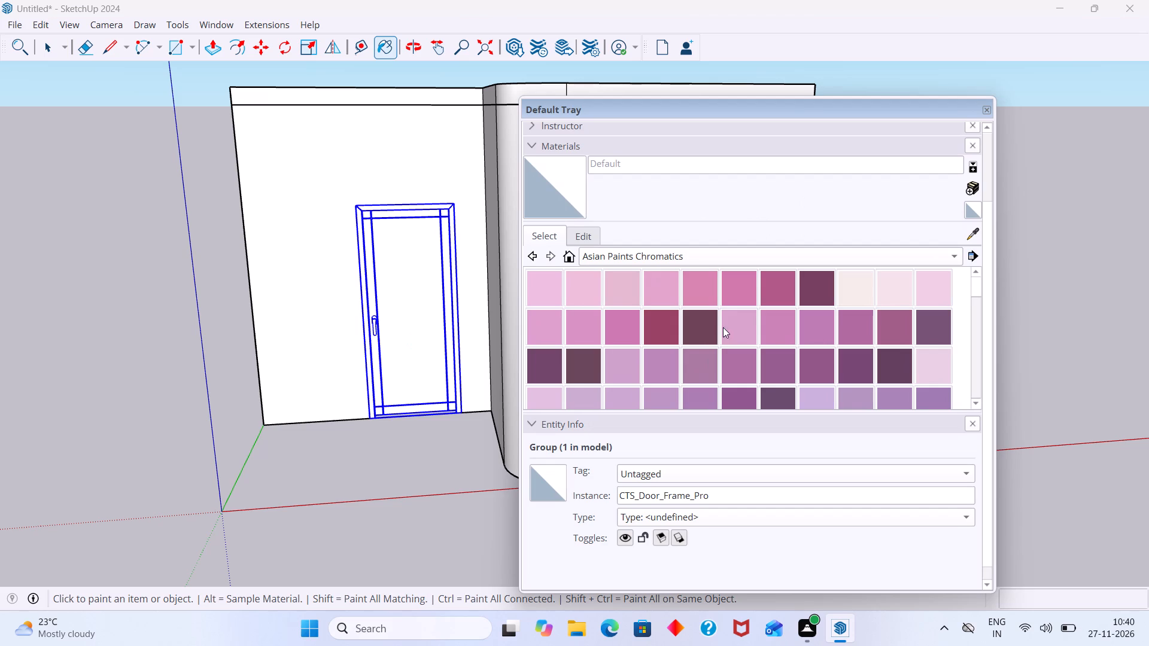
click(880, 256)
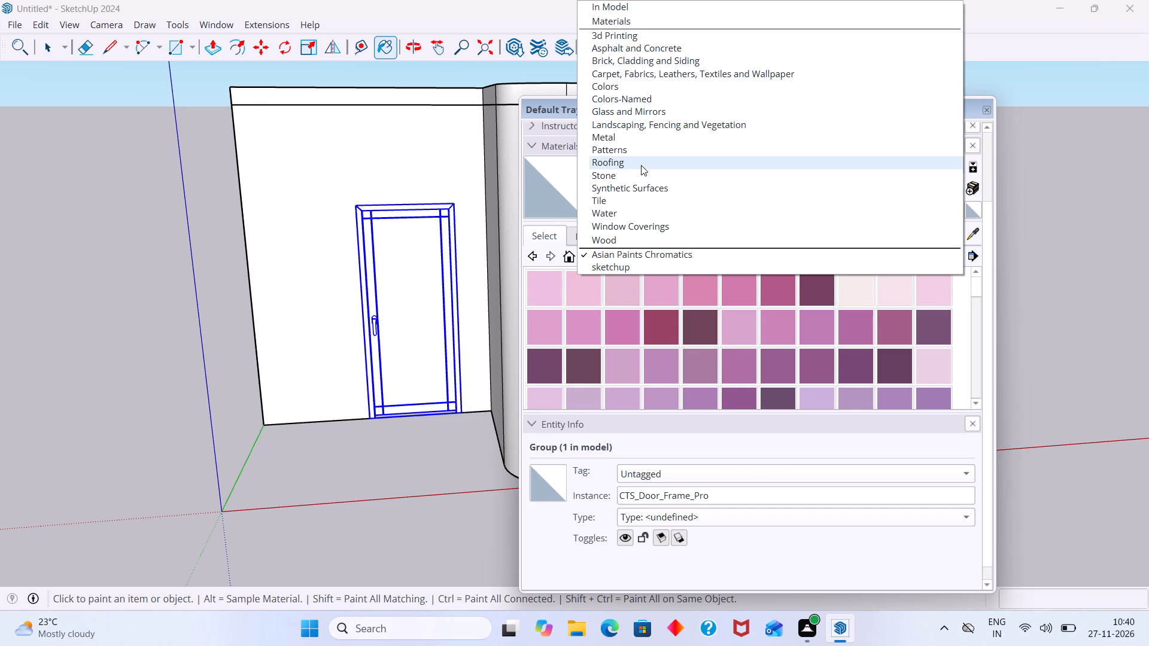
click(616, 243)
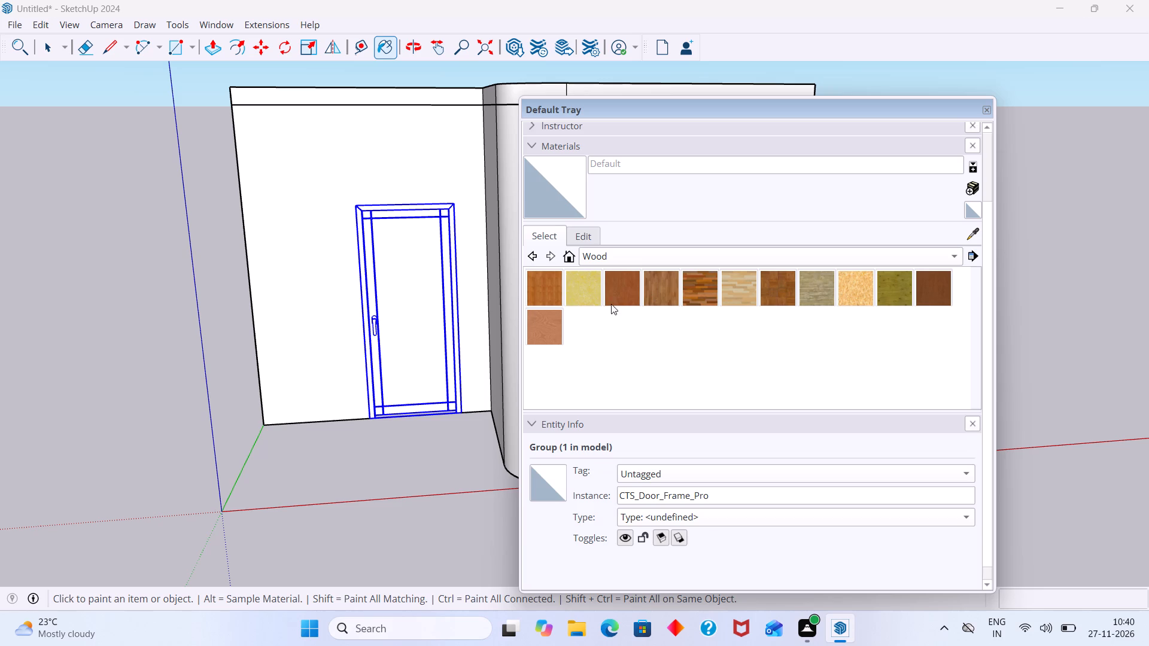
click(619, 297)
click(398, 324)
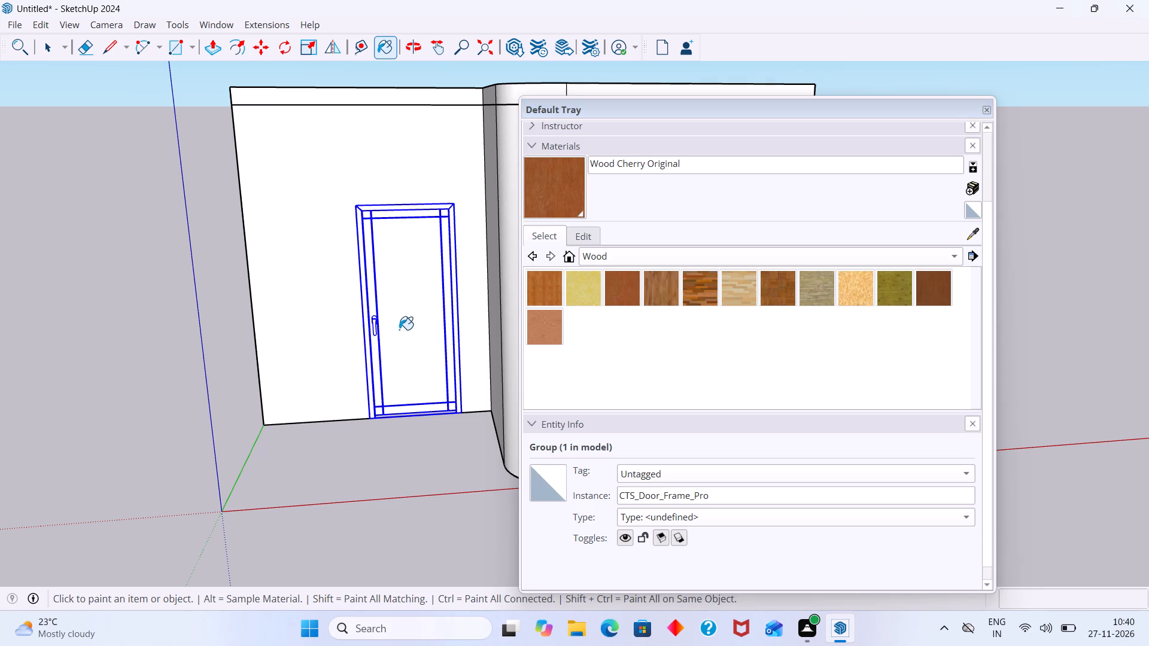
scroll(399, 330, up, 8)
scroll(388, 645, down, 9)
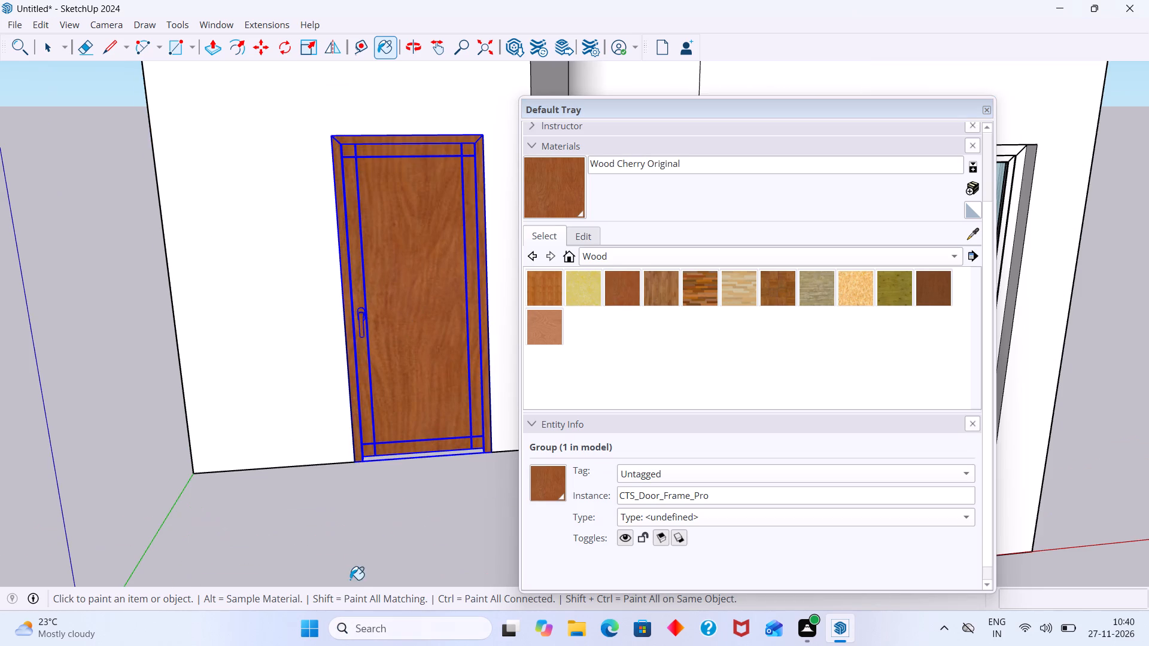
scroll(350, 580, down, 11)
shift+middle_drag(326, 486, 169, 506)
key(space)
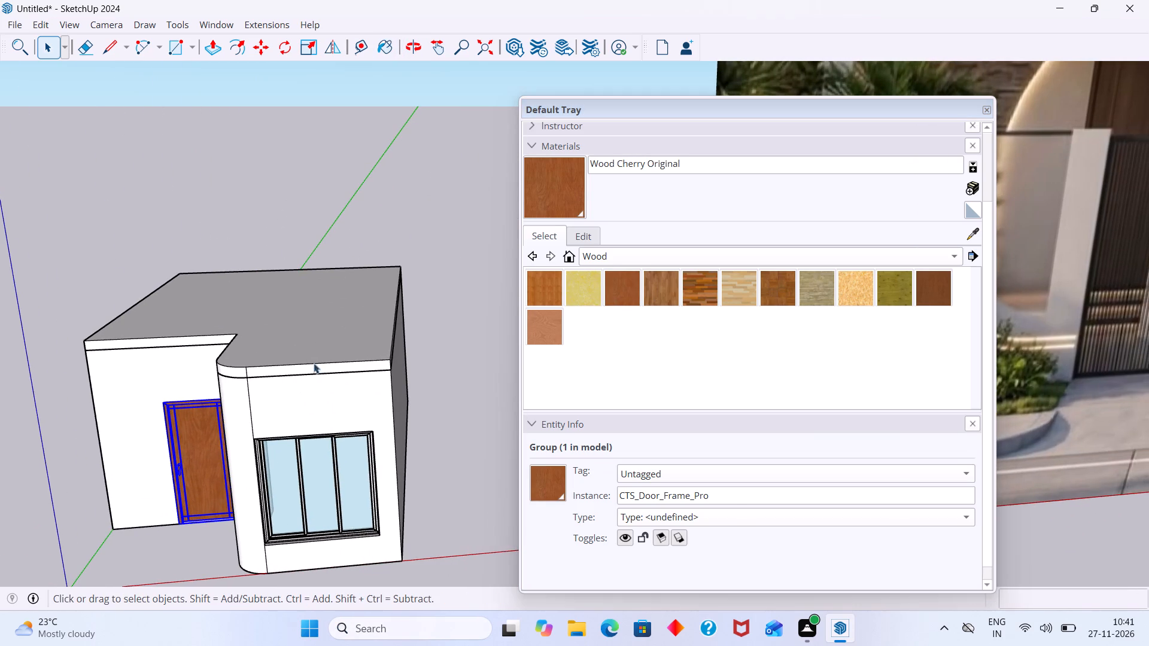
click(399, 227)
Inspect the painted entrance door and its handle up close, and compare the house front with the reference facade image.
scroll(159, 515, up, 17)
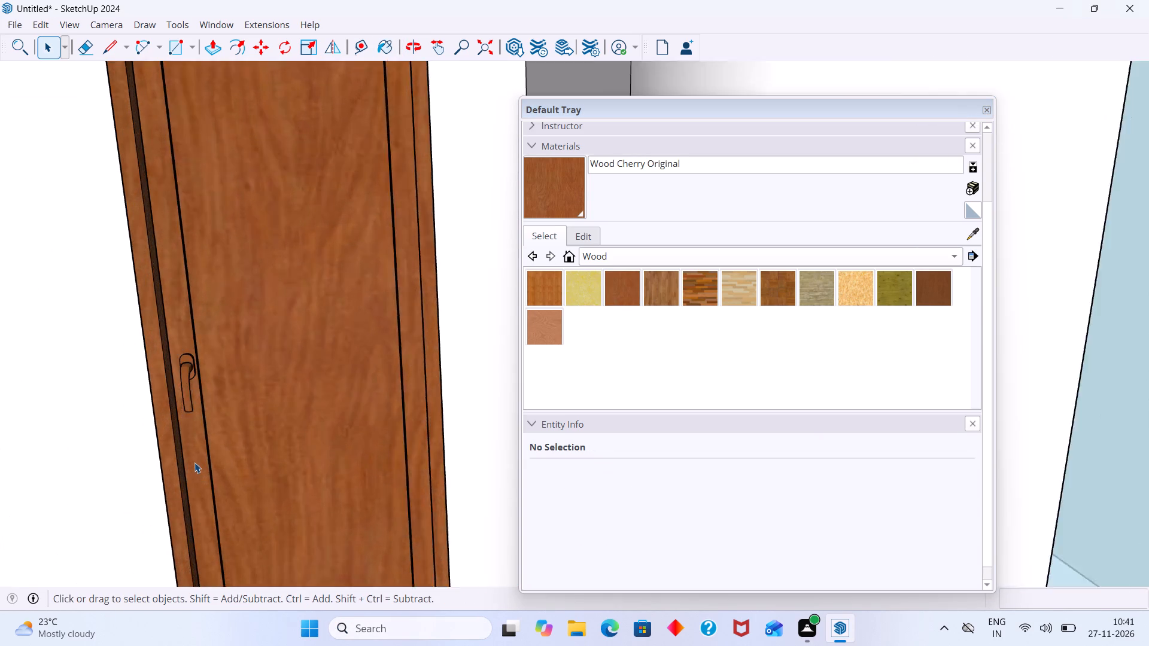
scroll(194, 462, up, 14)
middle_drag(169, 470, 72, 492)
scroll(162, 465, down, 4)
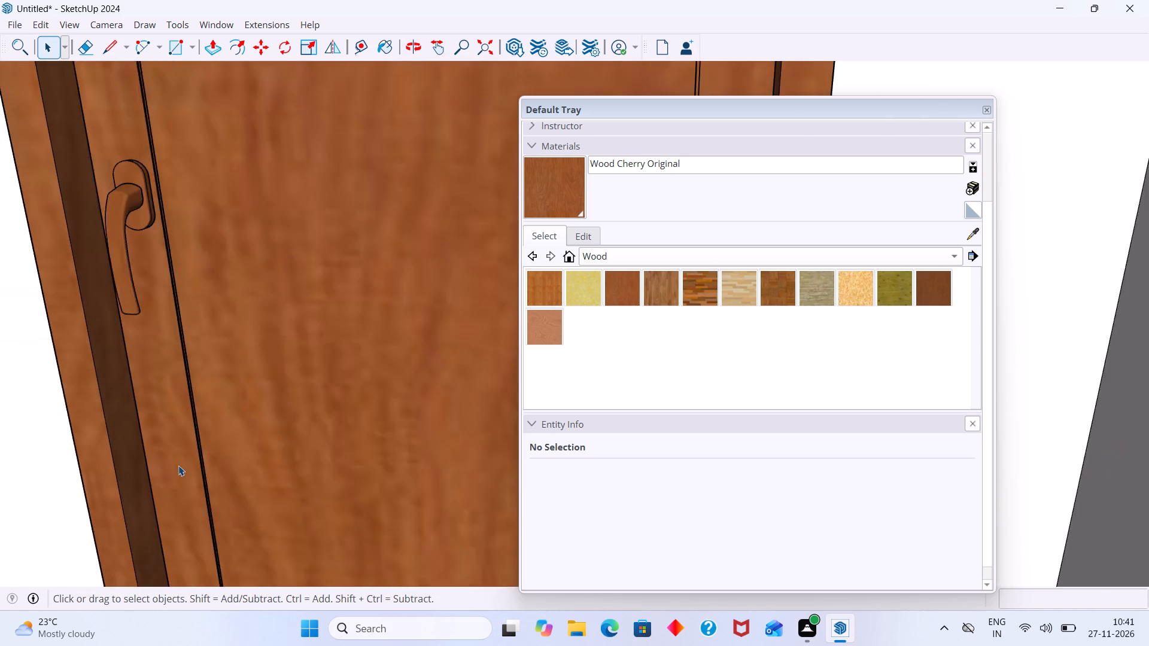
scroll(178, 465, down, 20)
scroll(178, 465, down, 1)
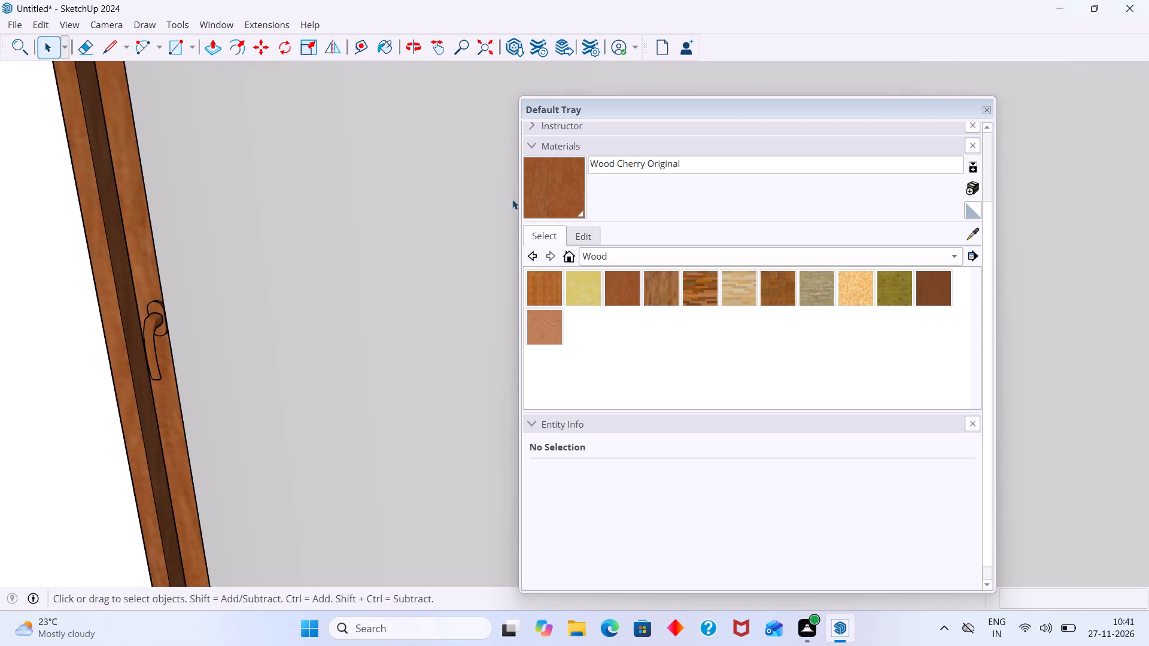
click(482, 53)
scroll(302, 315, down, 3)
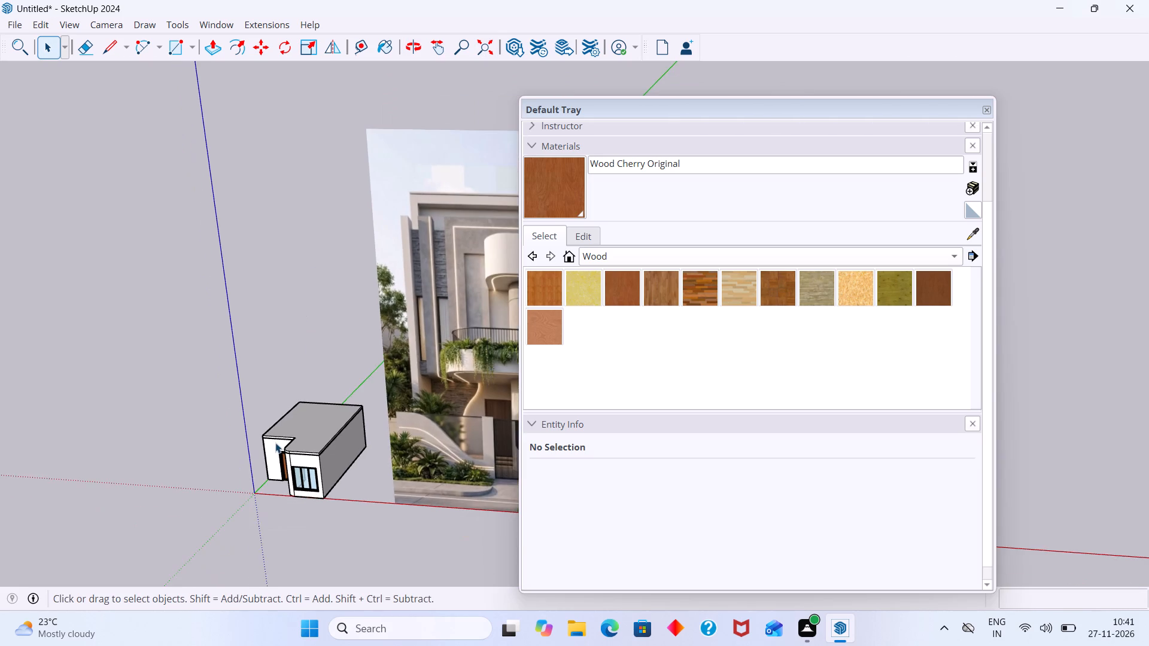
middle_drag(282, 444, 336, 437)
scroll(278, 490, up, 7)
middle_drag(290, 499, 326, 419)
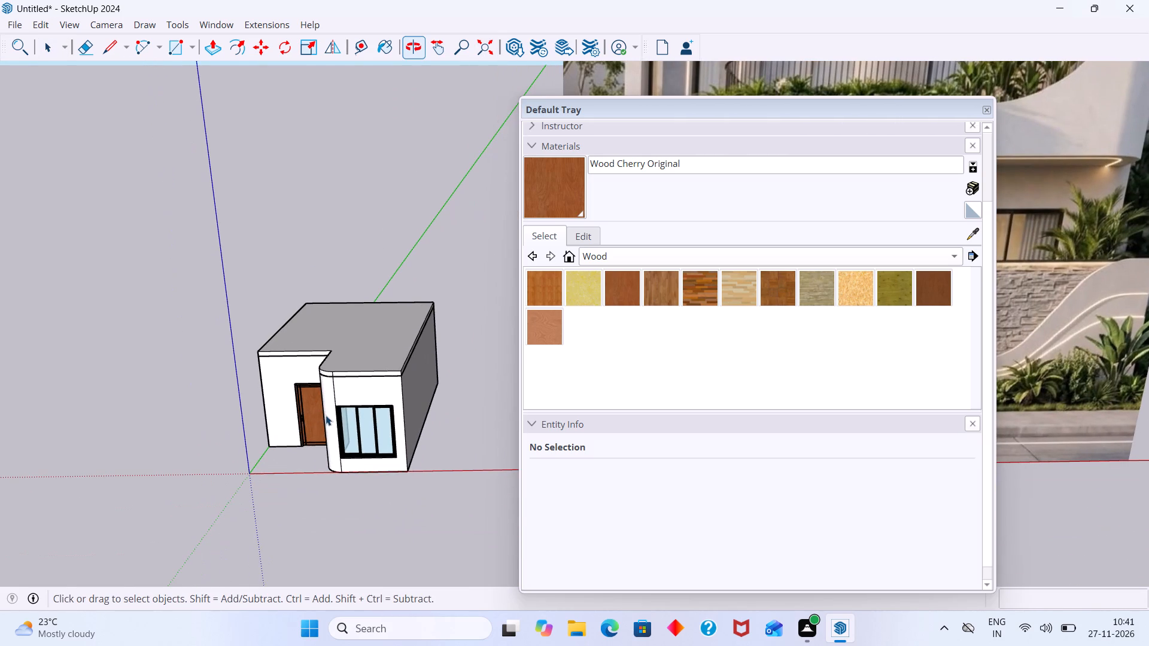
scroll(653, 285, up, 4)
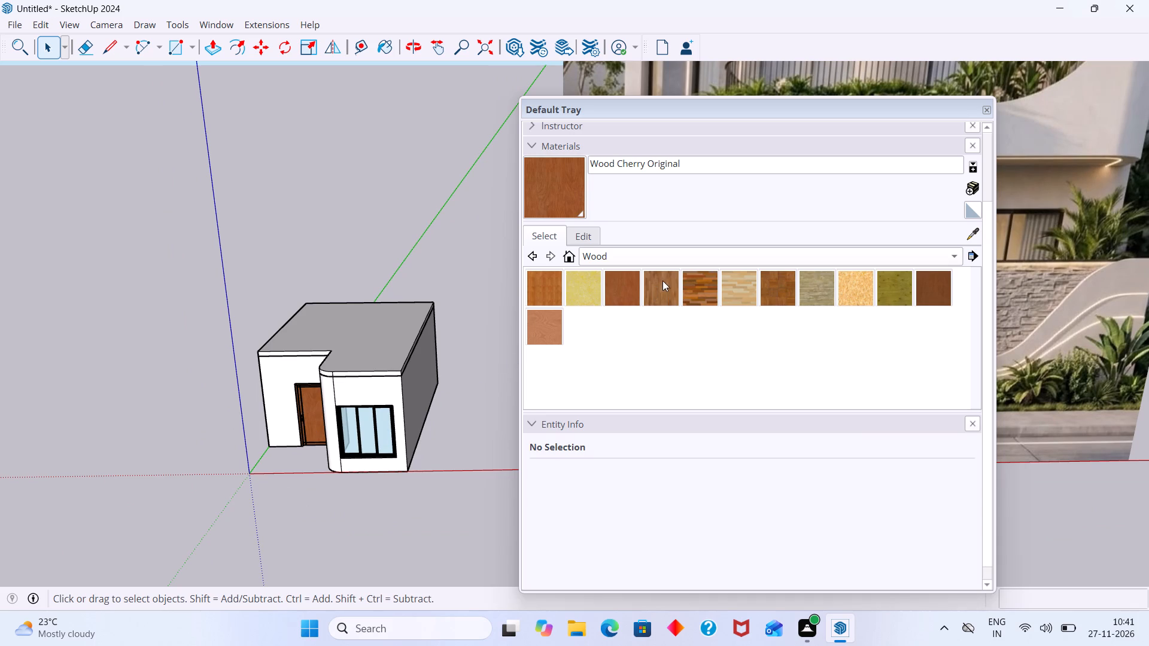
scroll(662, 281, up, 2)
middle_drag(355, 450, 438, 434)
scroll(365, 437, up, 4)
scroll(365, 437, down, 1)
scroll(318, 453, up, 6)
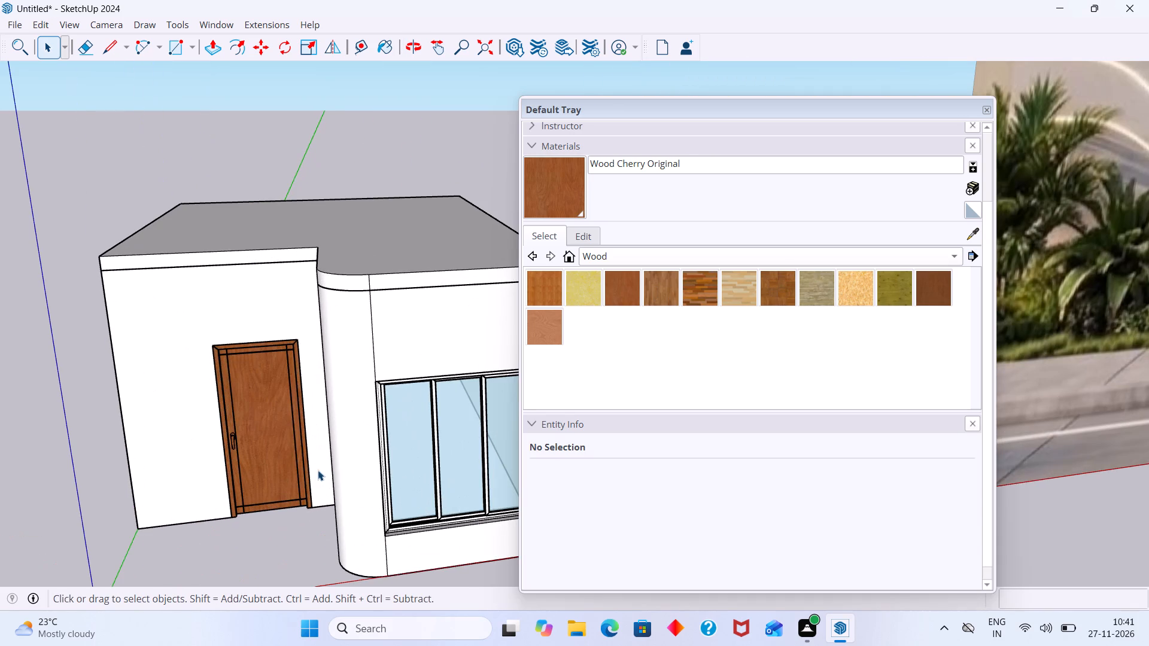
scroll(437, 459, up, 5)
middle_drag(400, 566, 276, 567)
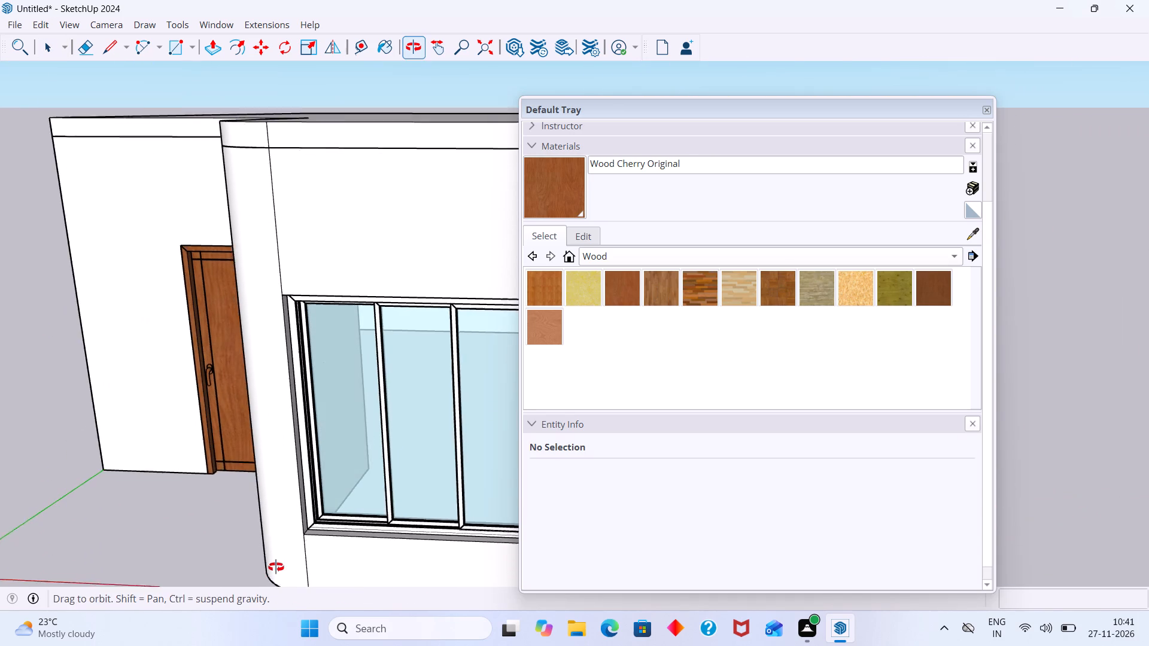
Inspect the front window's frame and its fit in the wall opening up close.
middle_drag(276, 567, 269, 569)
scroll(292, 504, up, 7)
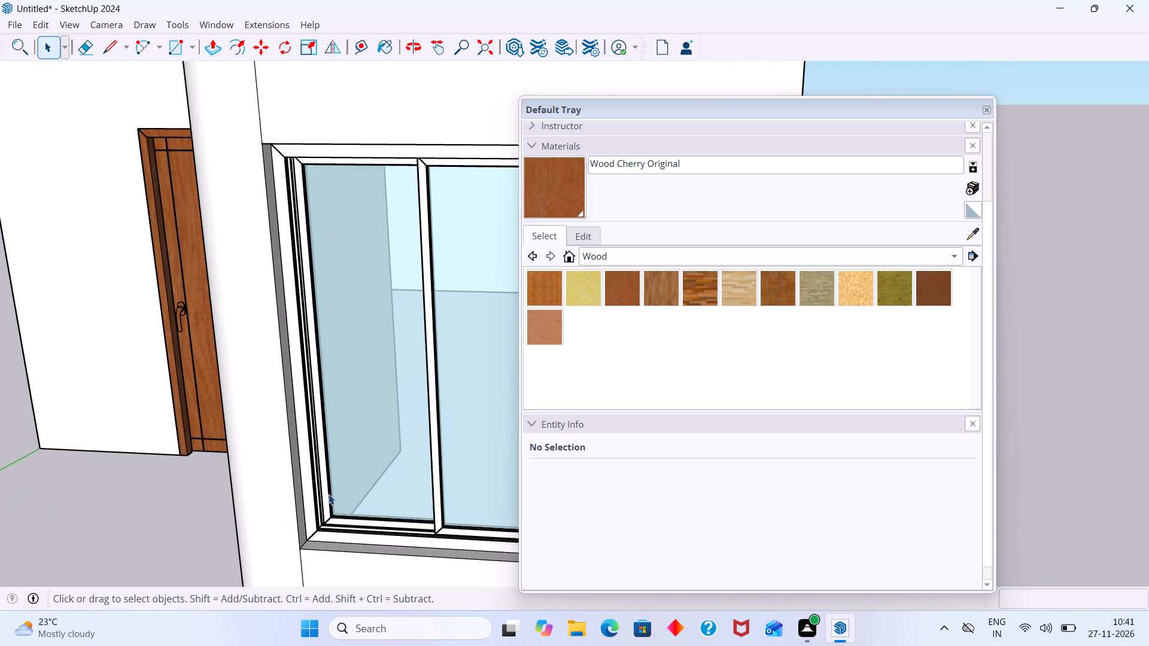
scroll(329, 494, up, 7)
scroll(296, 496, down, 7)
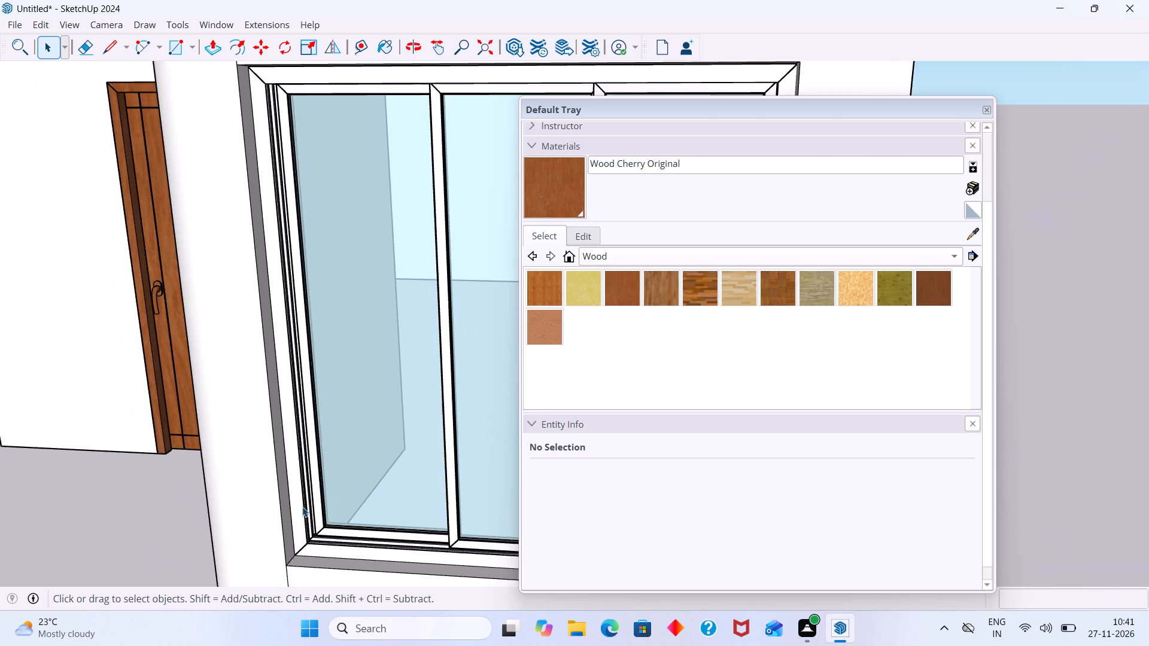
scroll(302, 507, down, 5)
scroll(300, 455, up, 10)
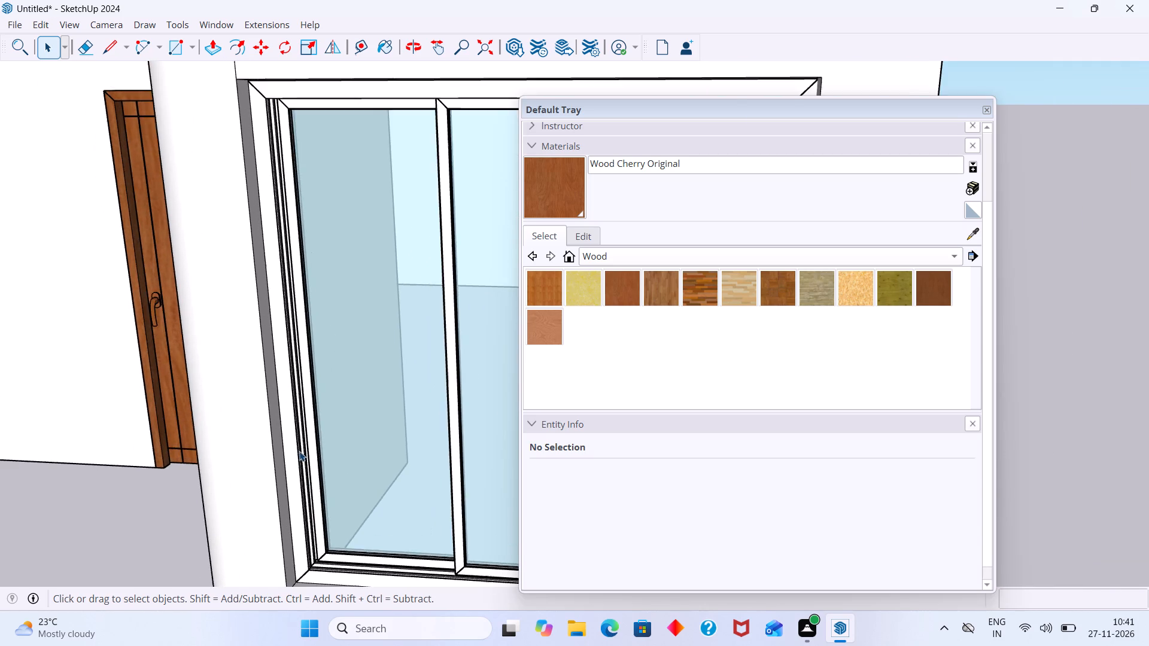
scroll(299, 451, up, 12)
click(288, 444)
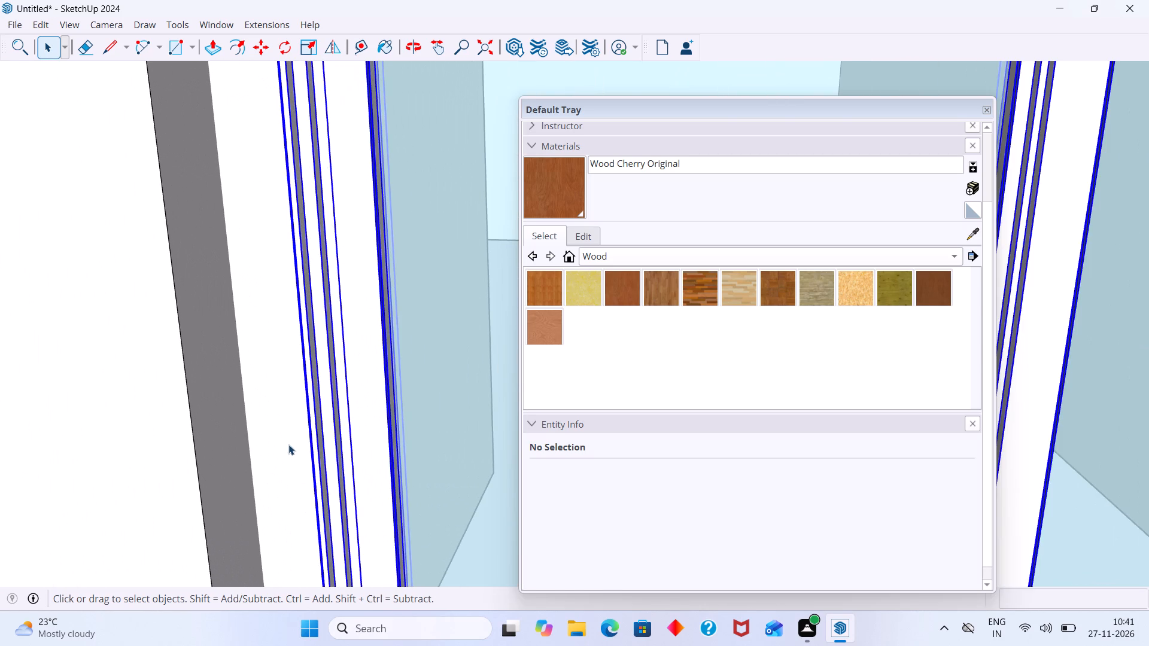
scroll(297, 437, down, 2)
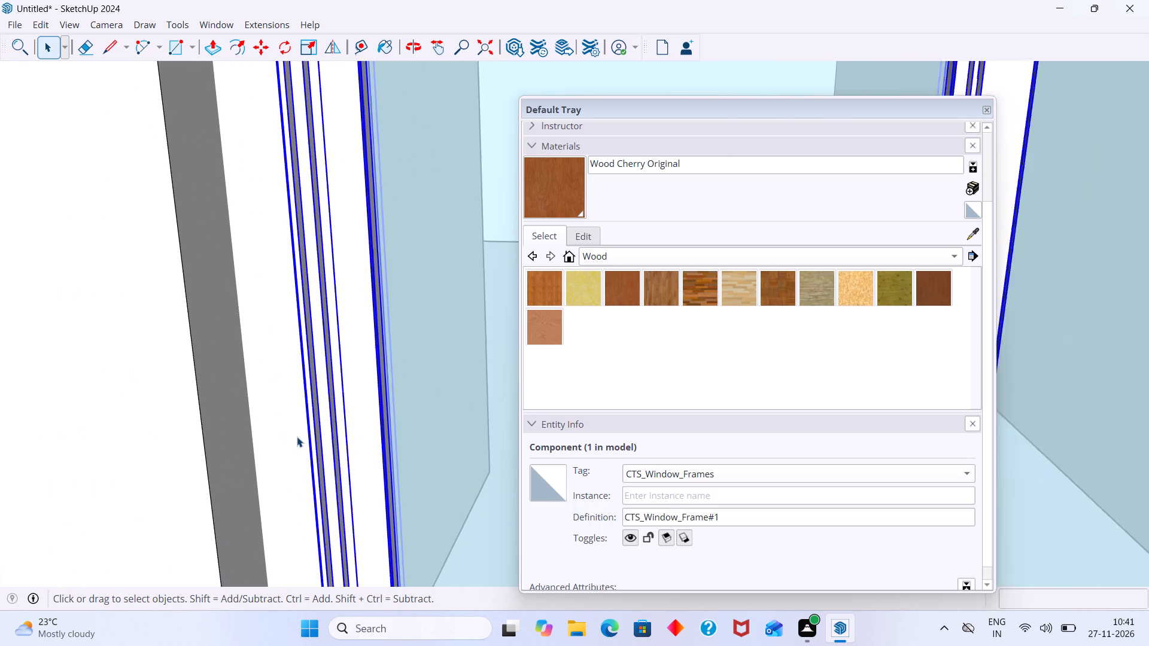
scroll(297, 437, down, 13)
scroll(296, 440, up, 7)
scroll(296, 444, down, 11)
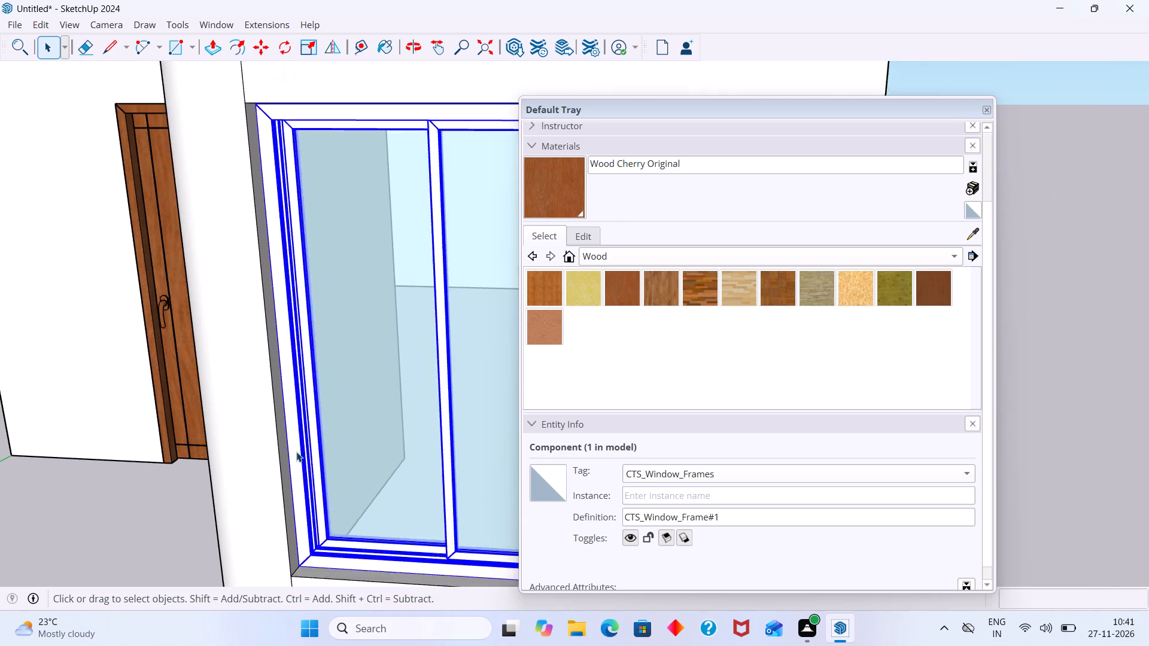
scroll(296, 452, down, 17)
click(366, 529)
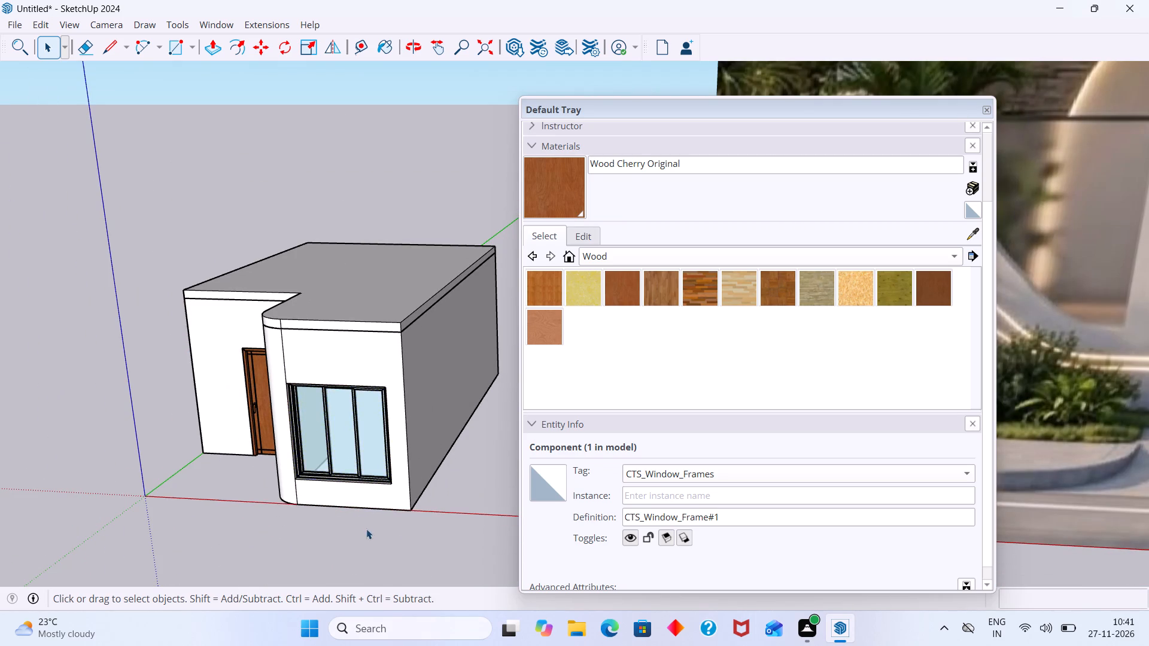
scroll(365, 465, up, 9)
middle_drag(370, 486, 431, 486)
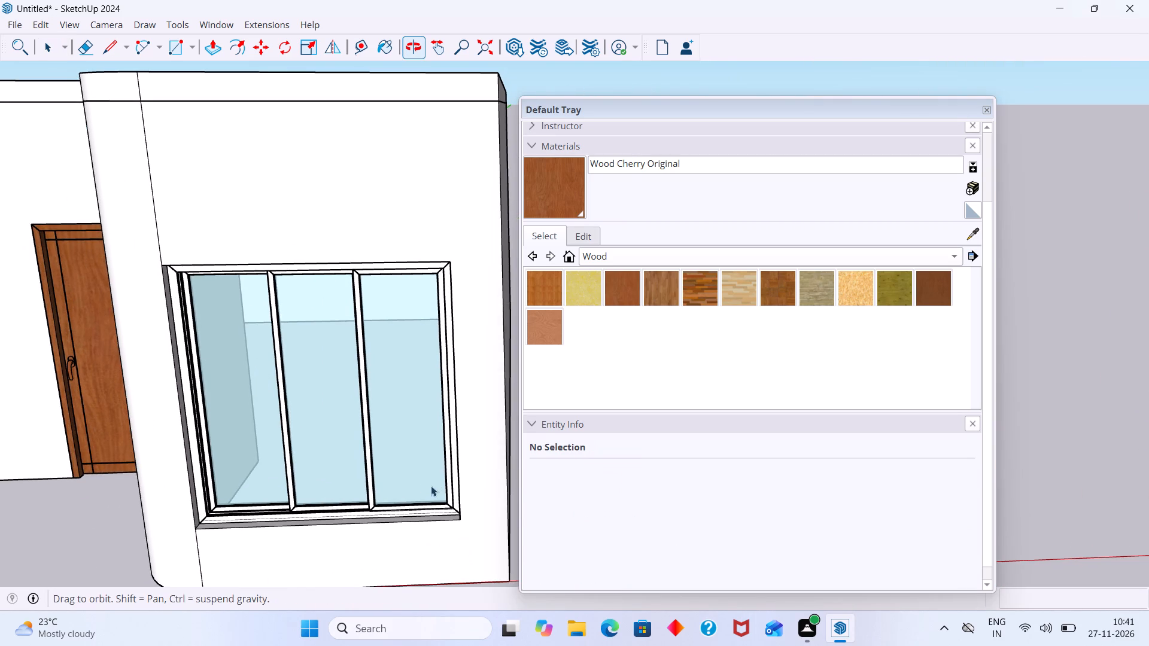
Close the Default Tray.
click(984, 107)
Examine the entrance, window and wall shapes in the reference facade image and compare them with the modelled house.
scroll(524, 334, down, 9)
scroll(409, 252, down, 3)
scroll(483, 298, down, 11)
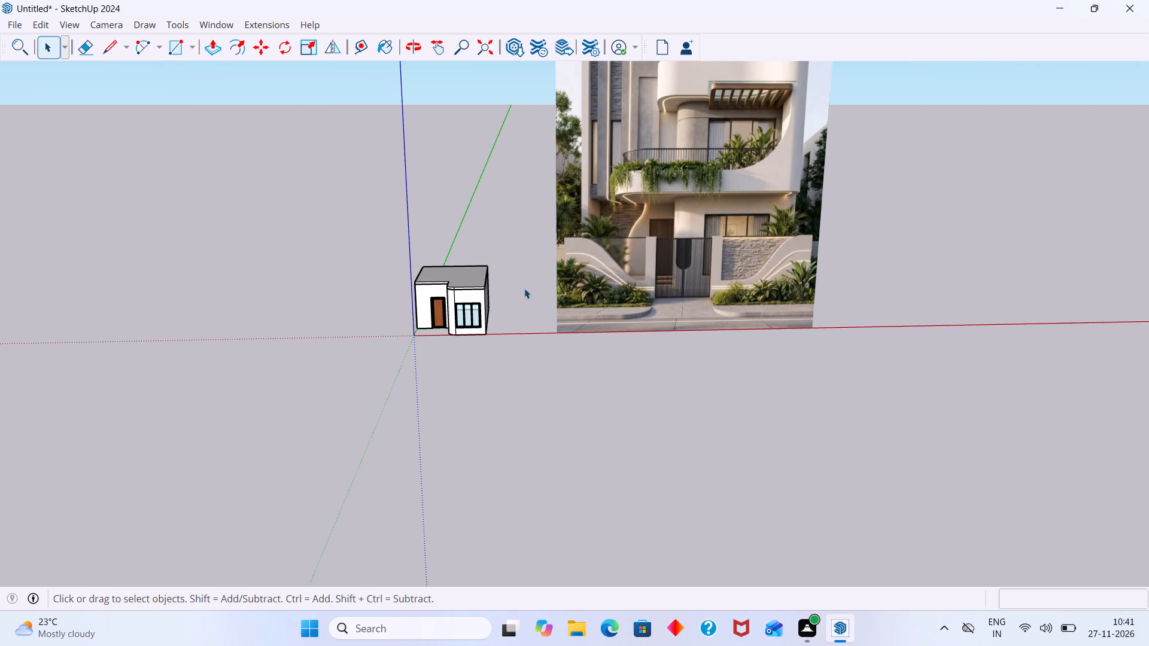
scroll(770, 206, up, 11)
middle_drag(803, 211, 795, 214)
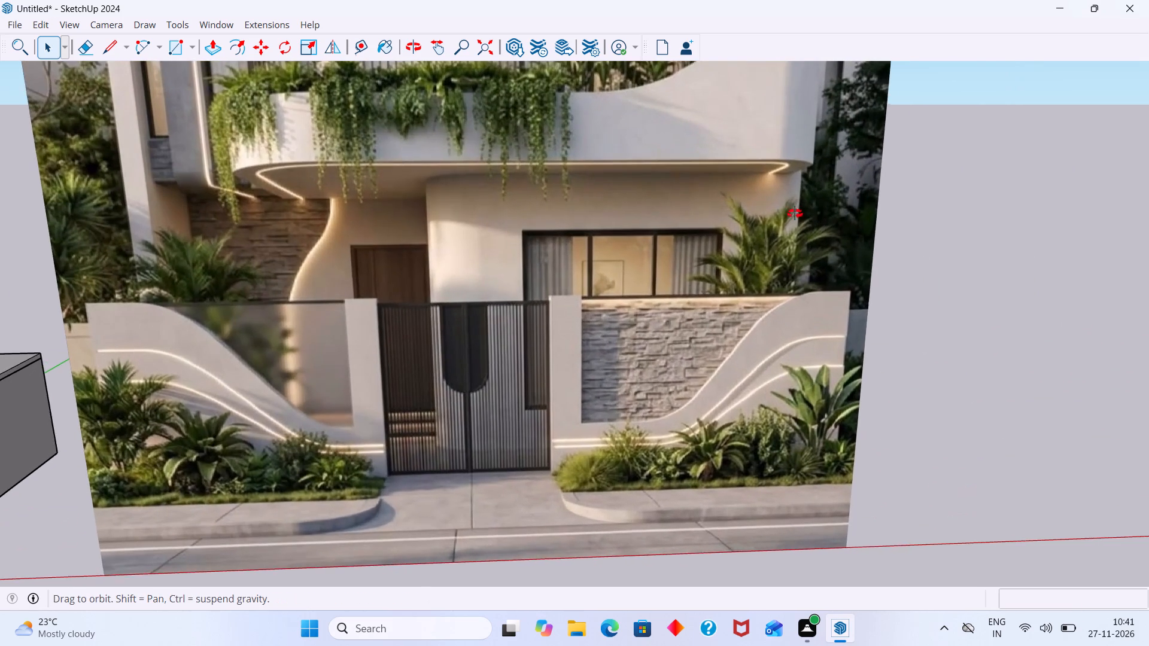
middle_drag(795, 214, 600, 231)
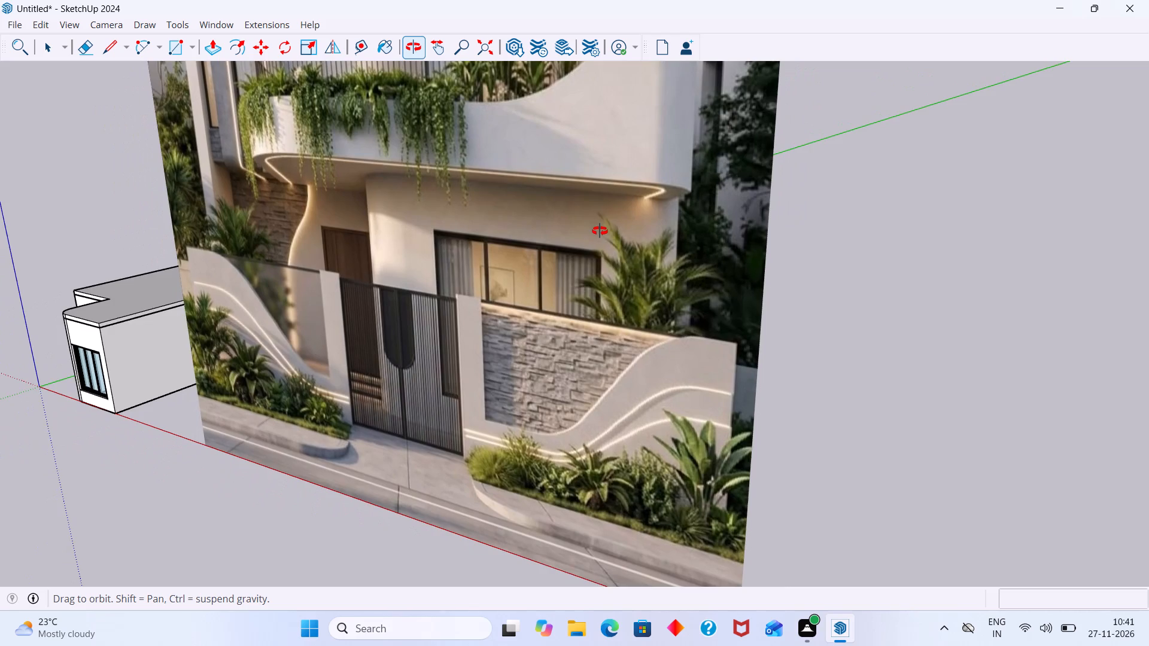
middle_drag(600, 231, 788, 227)
scroll(771, 228, down, 7)
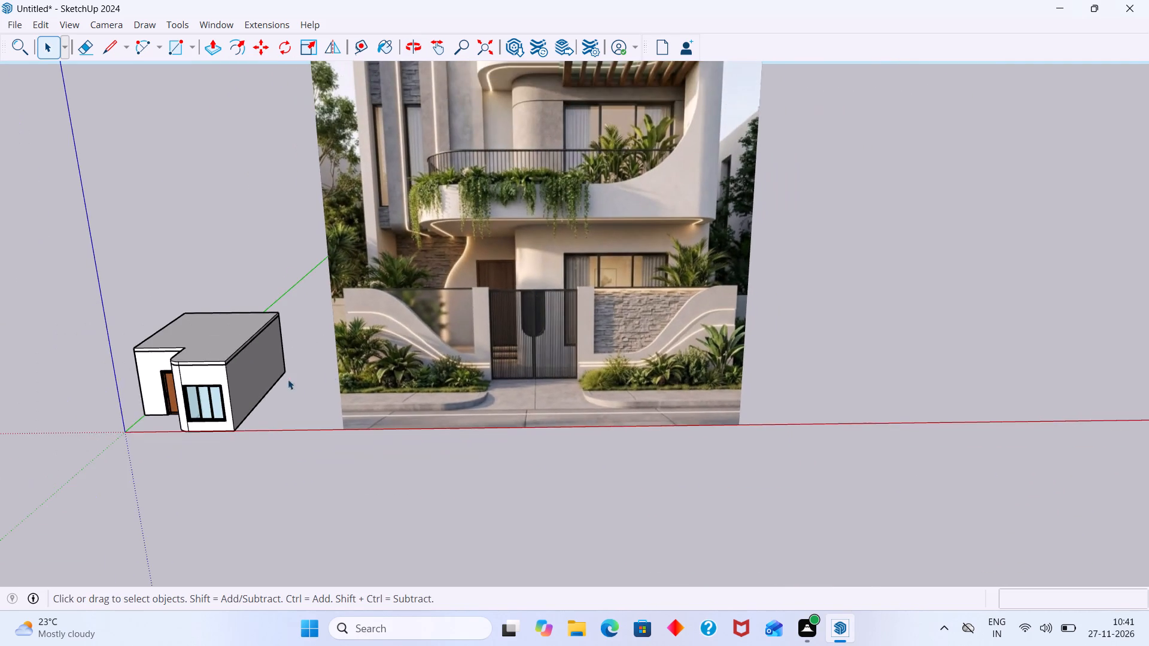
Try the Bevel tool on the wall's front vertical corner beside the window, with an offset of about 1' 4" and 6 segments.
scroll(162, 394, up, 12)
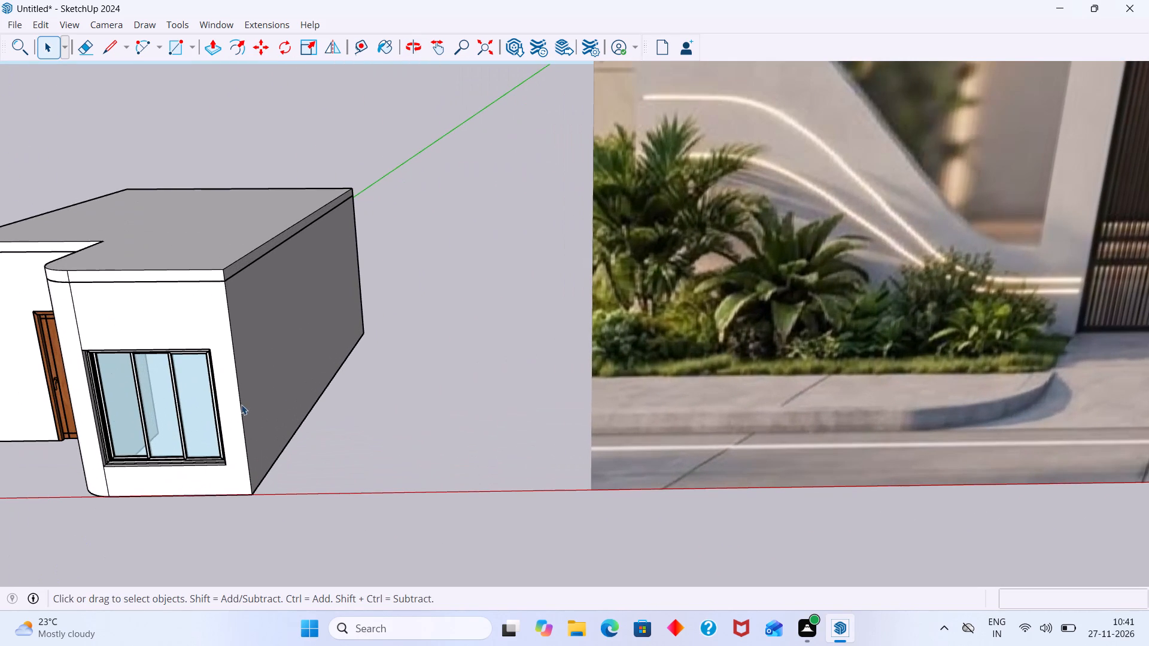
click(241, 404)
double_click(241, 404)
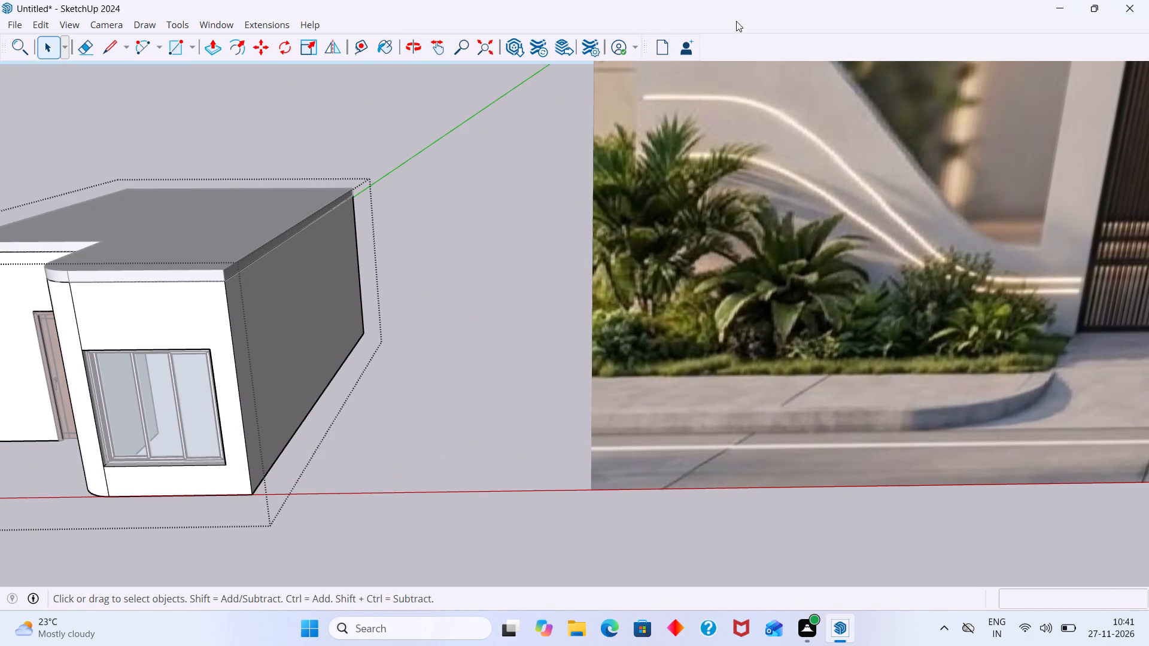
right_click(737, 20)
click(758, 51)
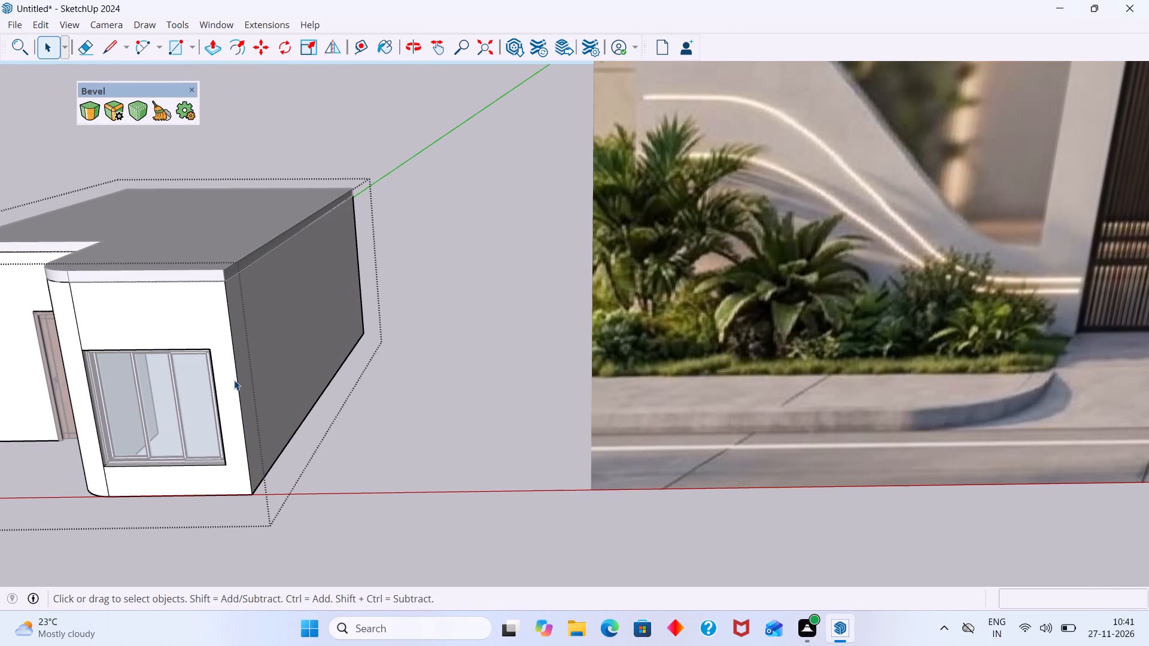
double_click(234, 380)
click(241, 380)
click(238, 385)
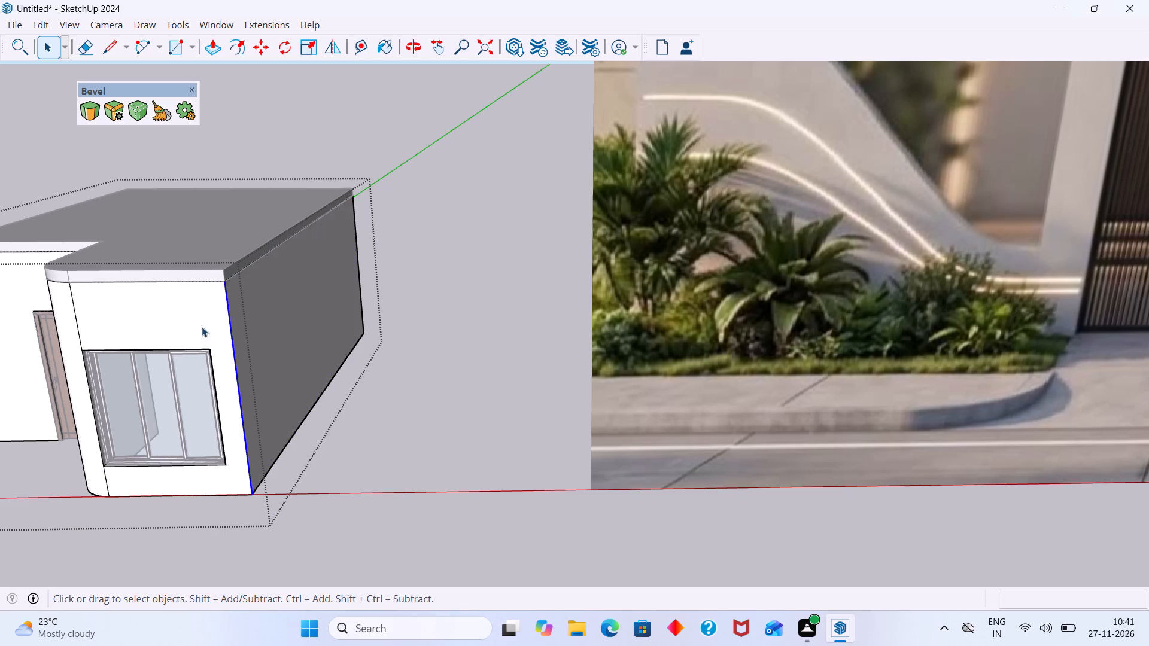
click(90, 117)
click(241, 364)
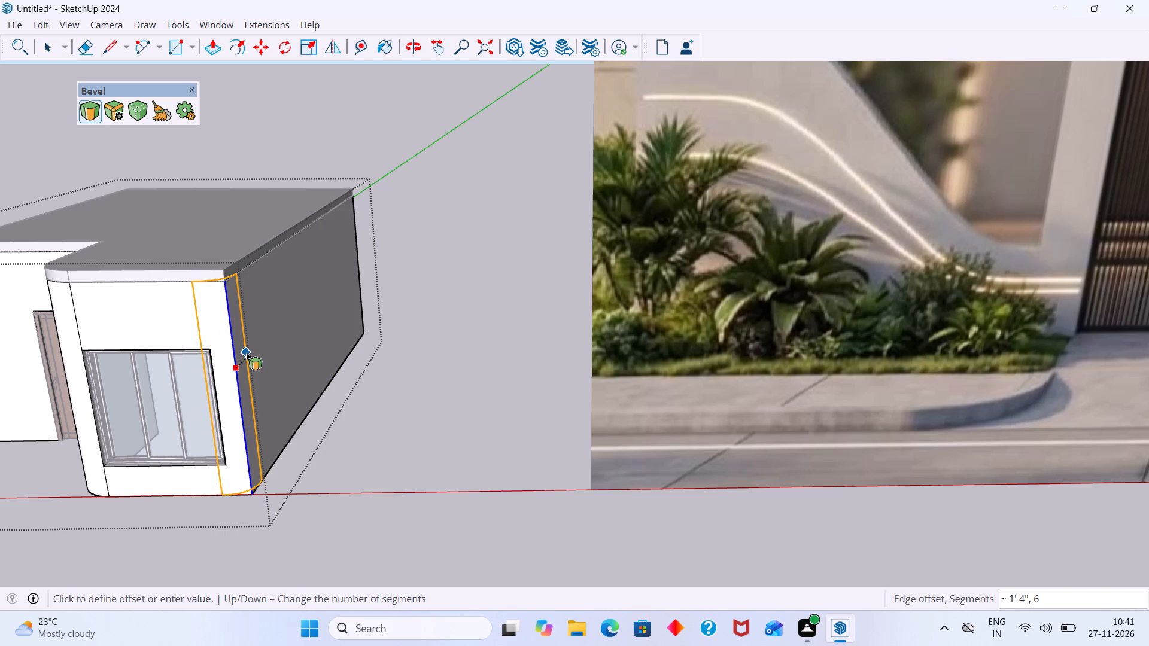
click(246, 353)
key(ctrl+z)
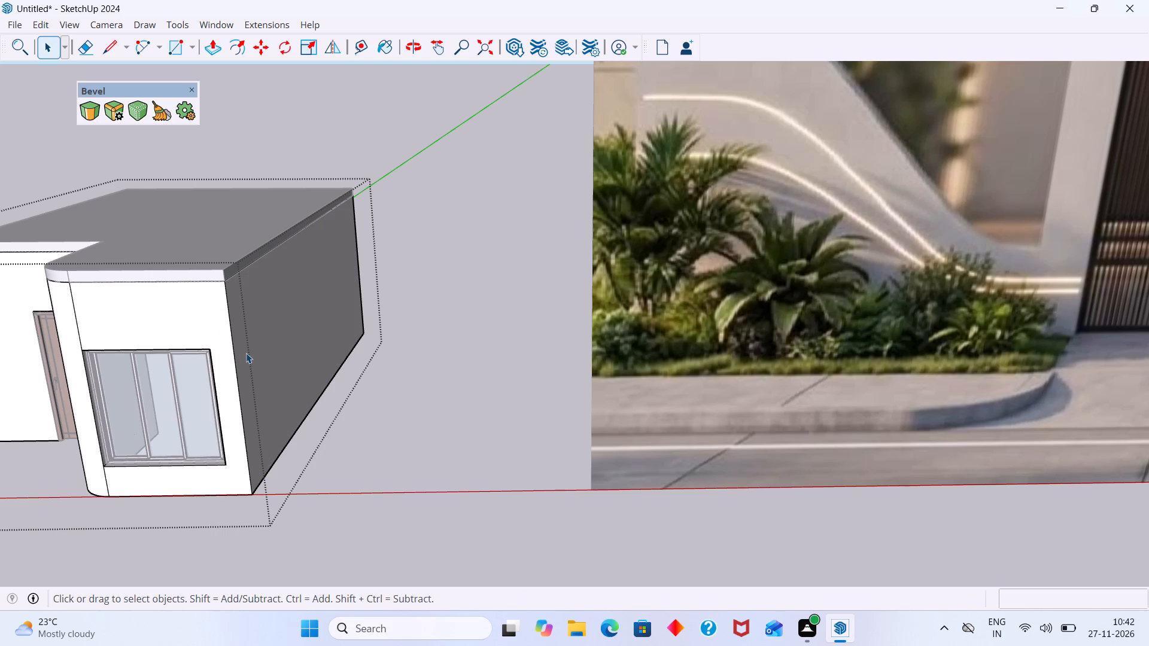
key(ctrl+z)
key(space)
Compare the modelled ground floor with the upper storeys in the reference facade image.
scroll(257, 374, down, 4)
scroll(248, 397, up, 2)
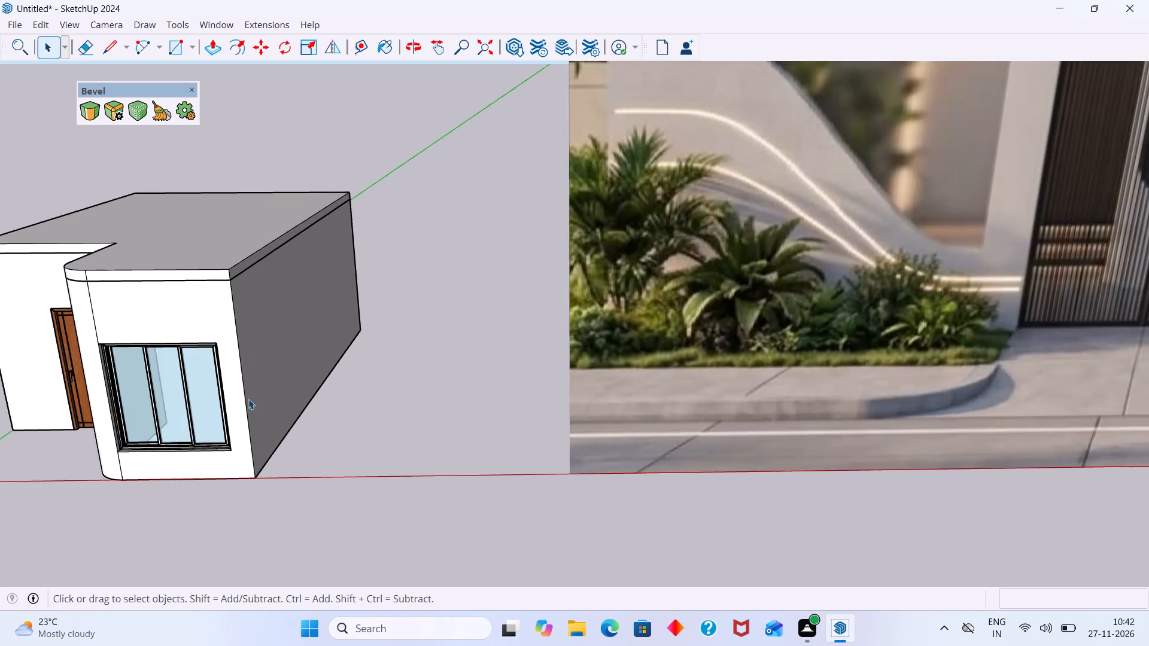
scroll(248, 399, up, 2)
scroll(248, 399, down, 18)
click(289, 431)
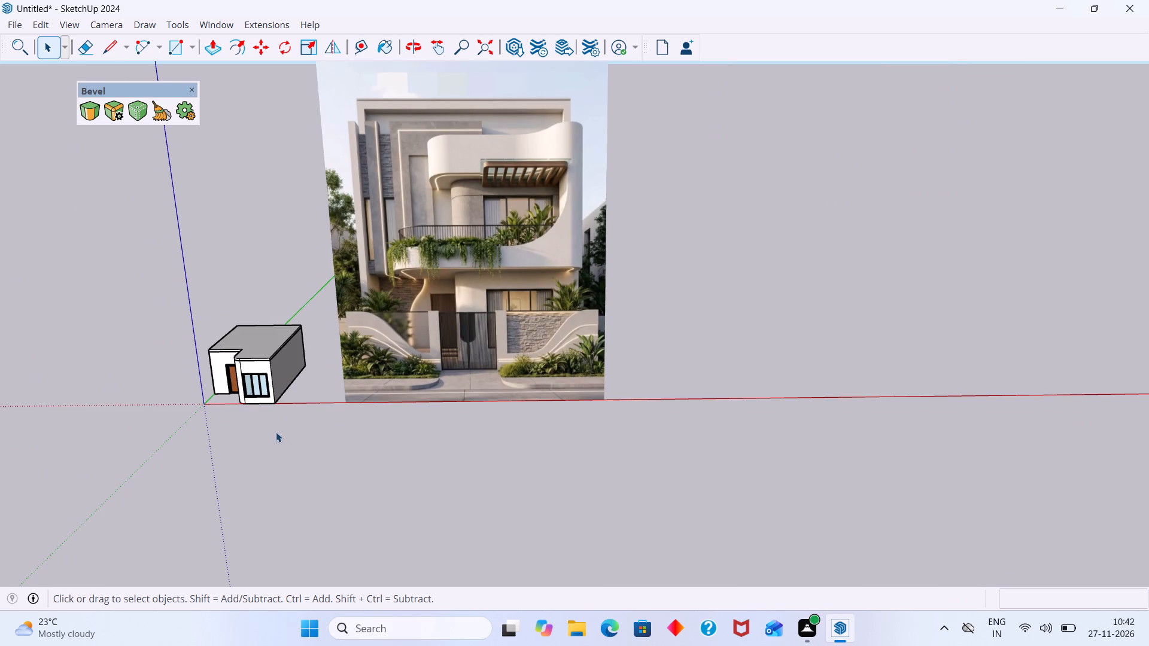
middle_drag(244, 434, 333, 328)
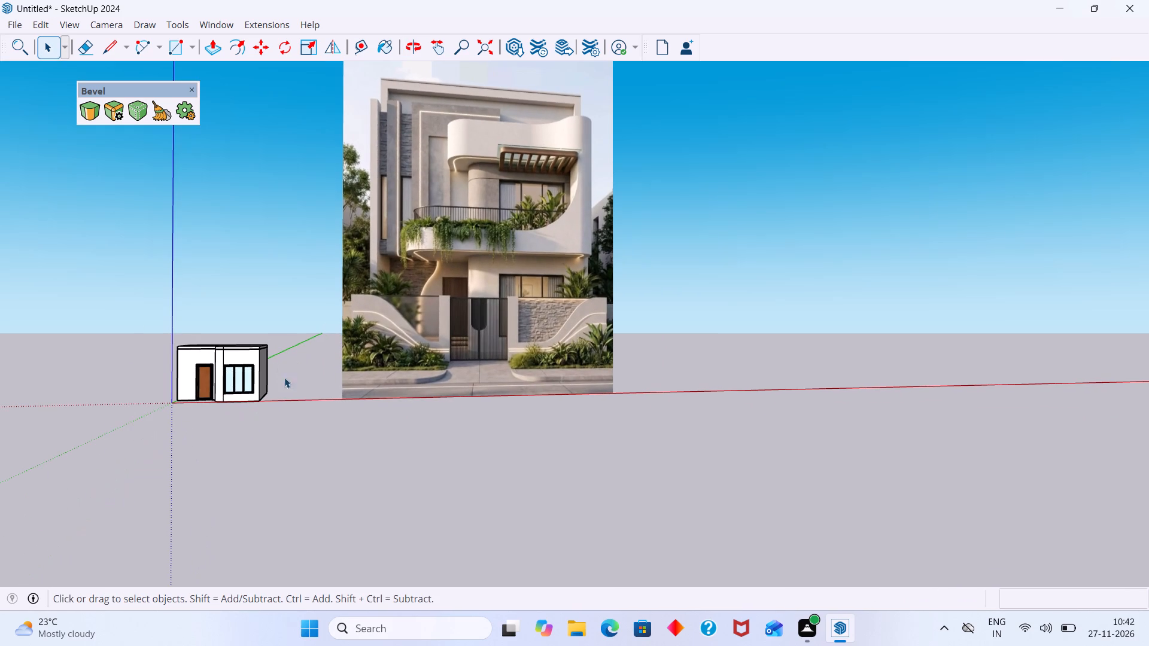
scroll(258, 382, up, 2)
middle_drag(242, 422, 247, 470)
scroll(249, 464, down, 4)
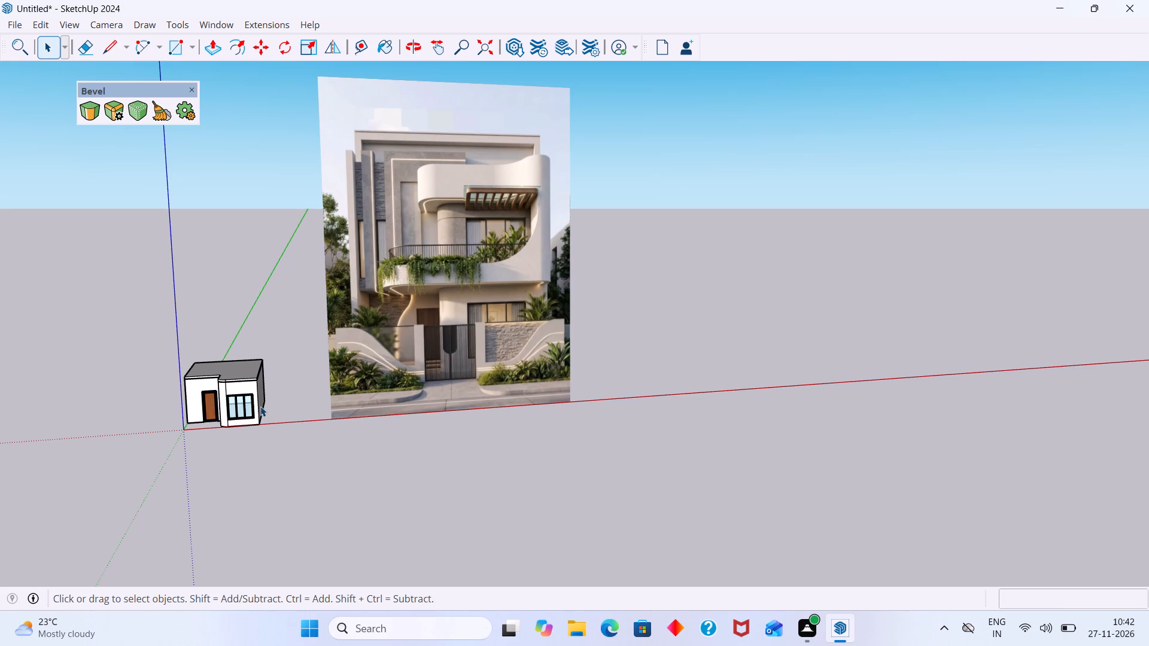
middle_drag(259, 412, 264, 434)
scroll(256, 426, up, 3)
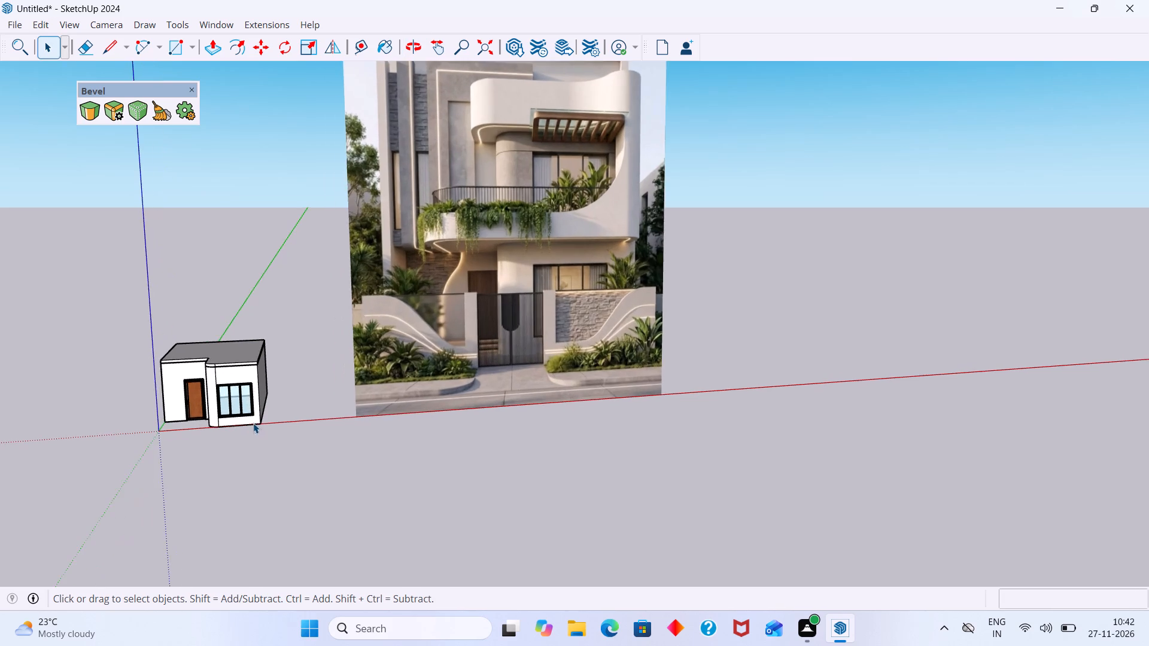
middle_drag(253, 429, 265, 465)
Copy the whole ground floor, with its door and window, 10' 6" straight up onto its roof as the first floor.
scroll(259, 443, up, 6)
drag(282, 429, 17, 261)
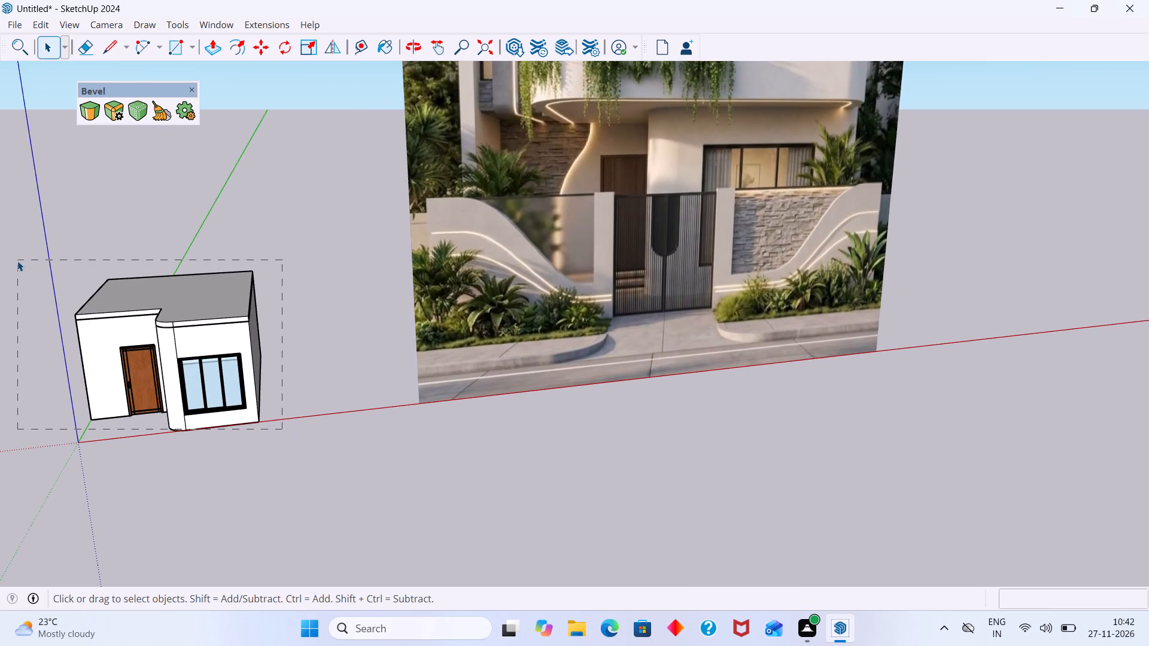
drag(17, 261, 18, 258)
key(m)
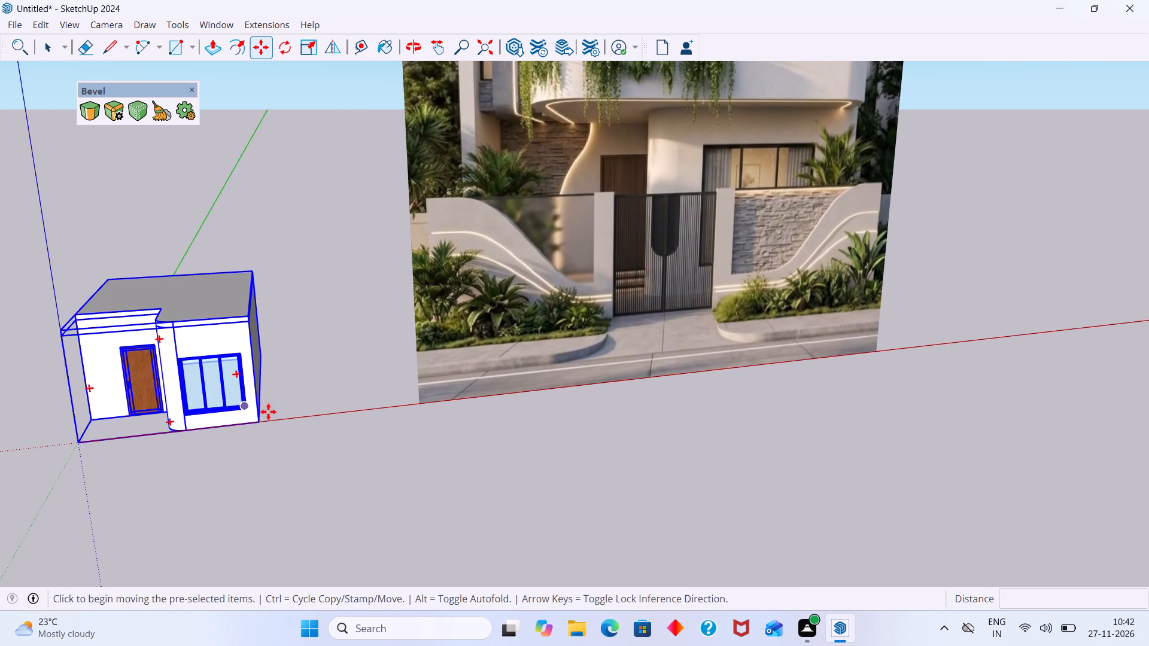
click(260, 423)
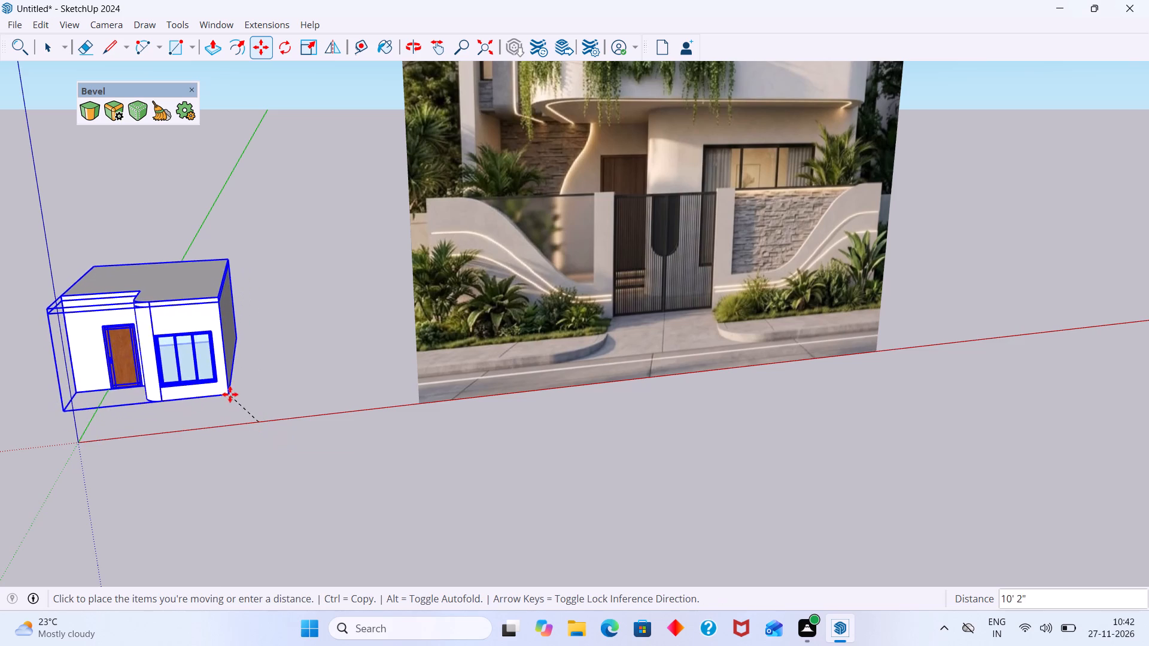
scroll(247, 319, up, 14)
click(233, 301)
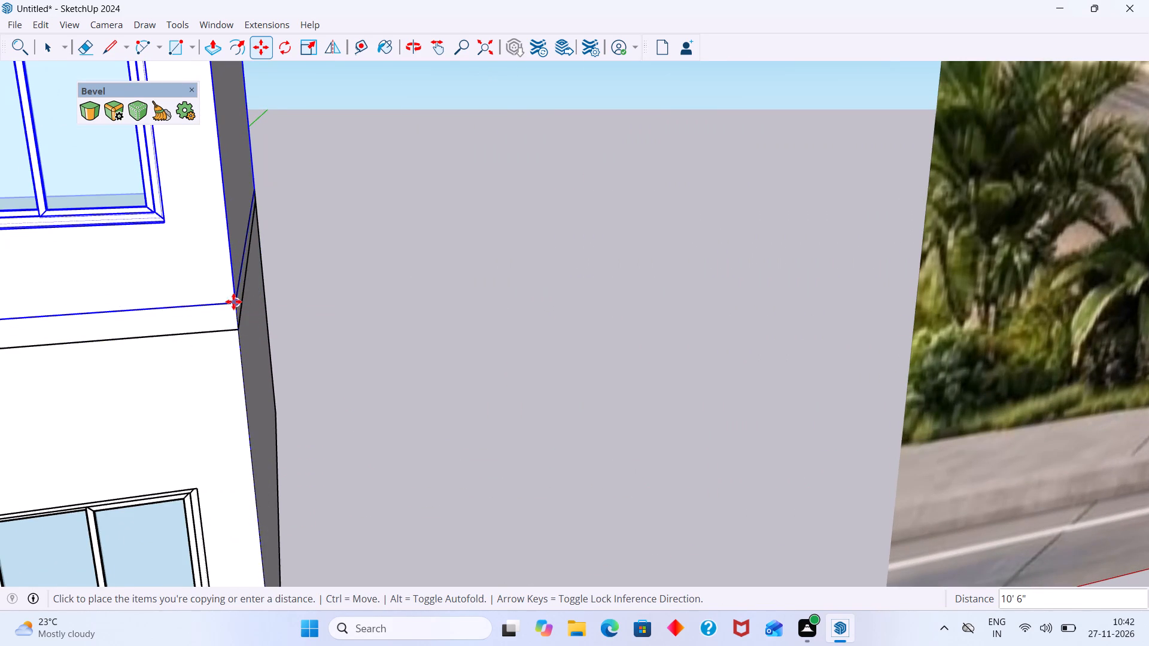
key(space)
click(423, 264)
scroll(367, 267, up, 1)
scroll(367, 267, down, 19)
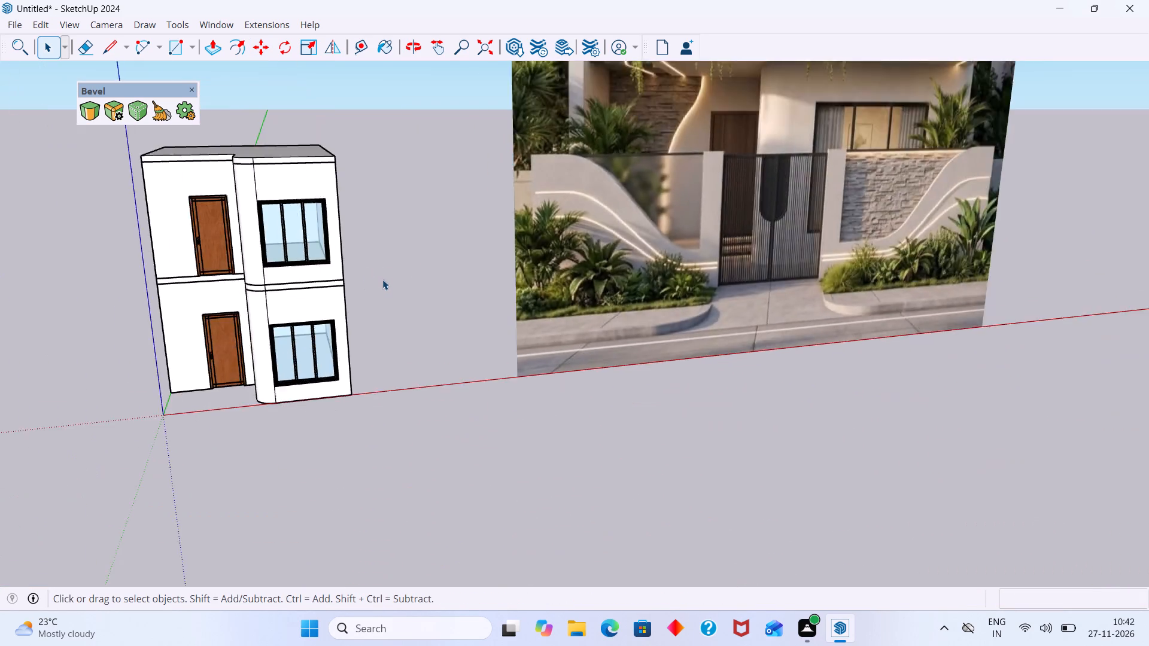
Delete the copied wooden door from the first floor's front wall.
scroll(382, 279, down, 2)
shift+middle_drag(353, 302, 356, 341)
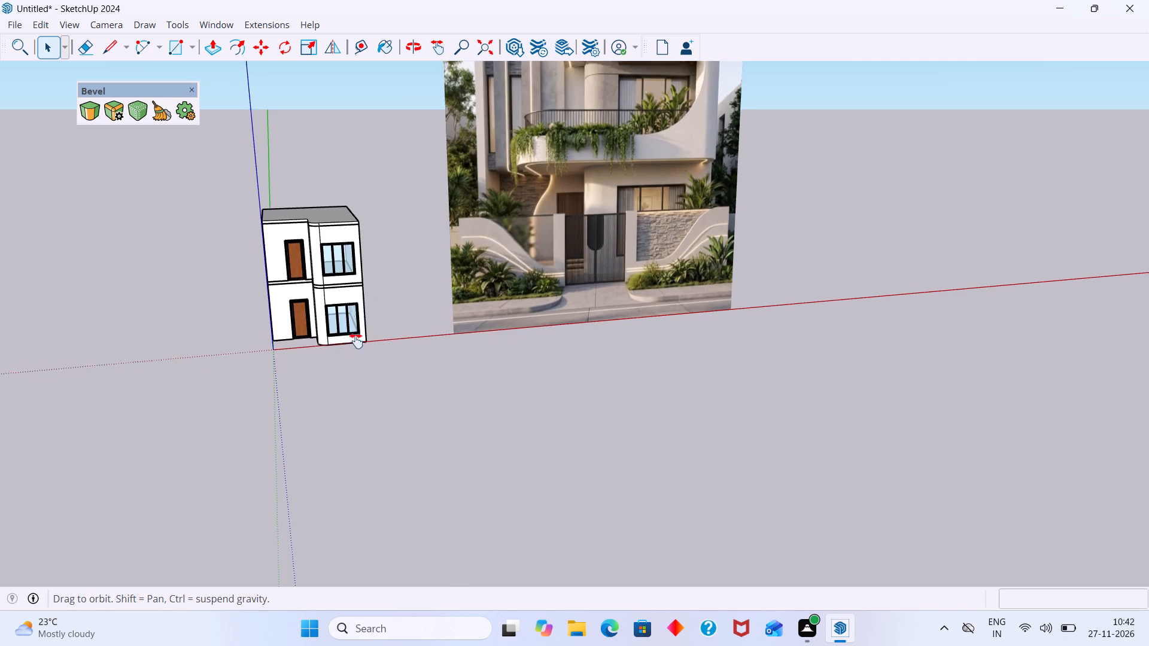
shift+middle_drag(356, 341, 383, 423)
middle_drag(349, 397, 309, 386)
scroll(340, 395, up, 9)
click(317, 368)
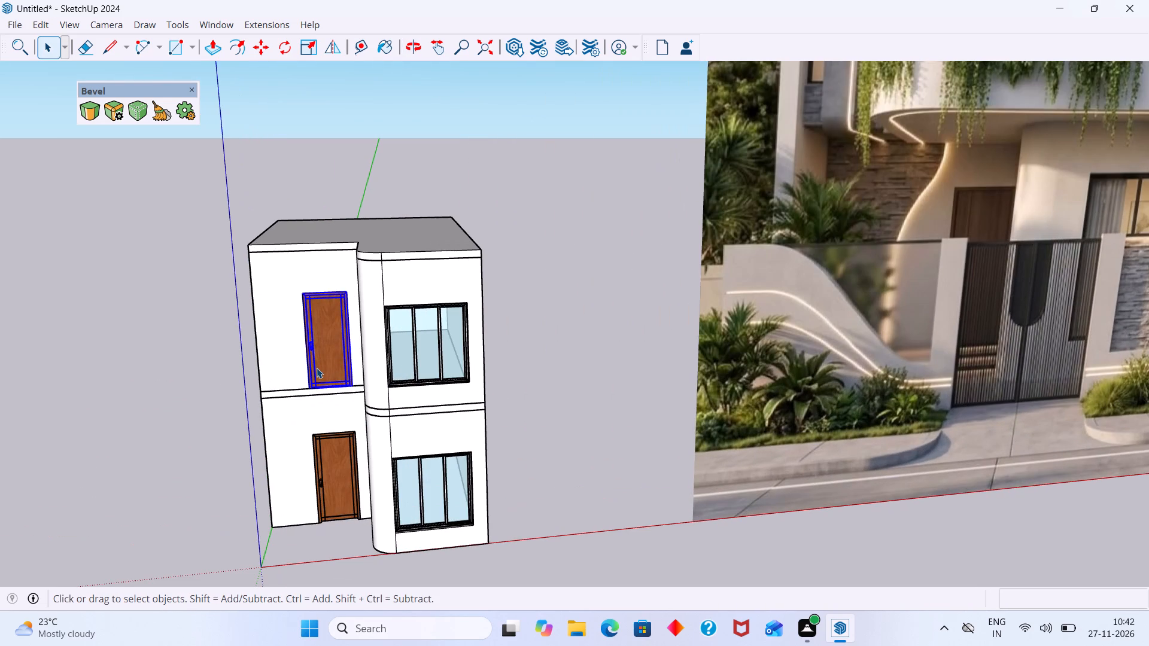
key(Delete)
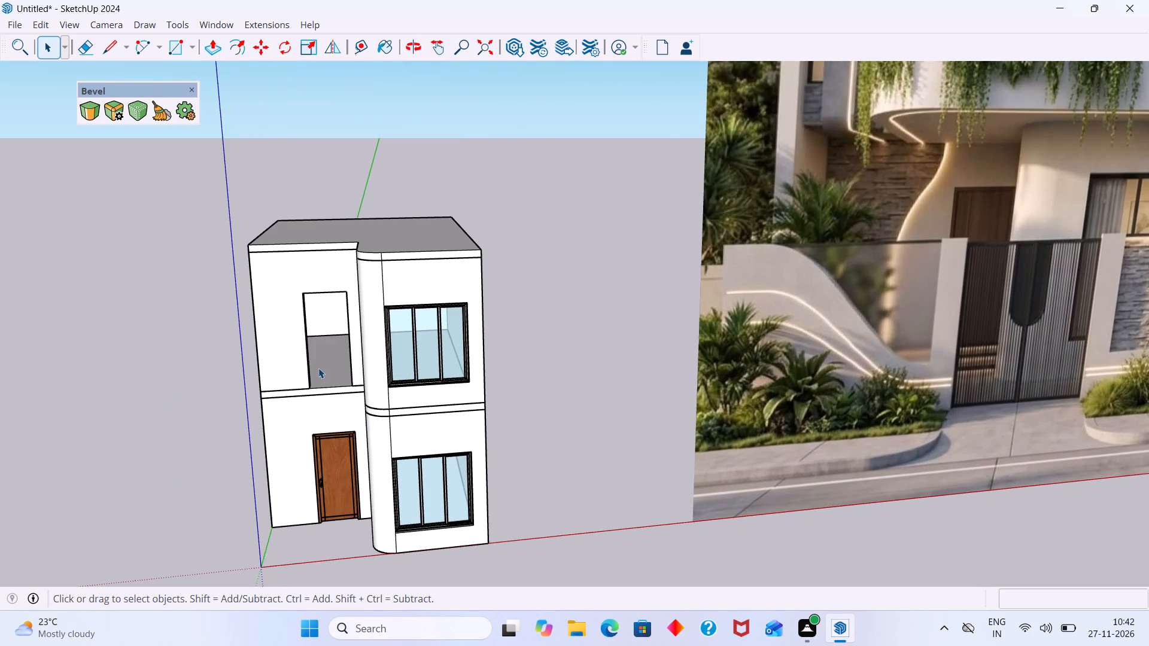
Close the first floor's empty doorway by extending its side face 3' across to the opposite side with Push/Pull.
middle_drag(332, 360, 566, 354)
scroll(457, 385, up, 8)
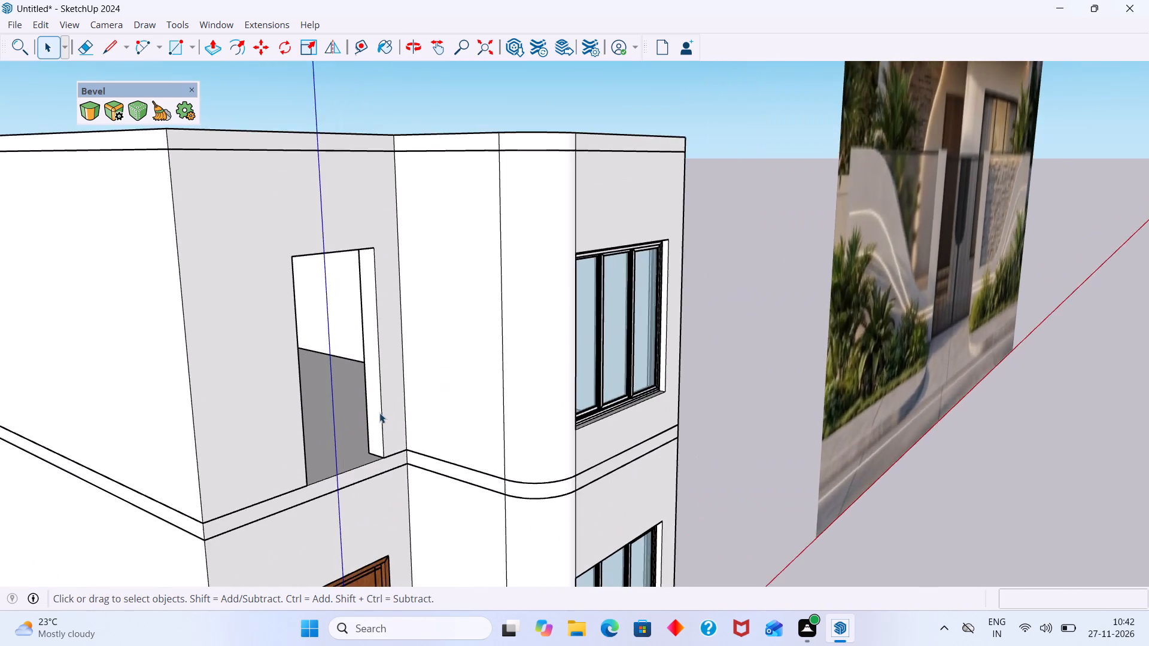
scroll(379, 413, up, 4)
click(375, 418)
double_click(375, 419)
click(373, 428)
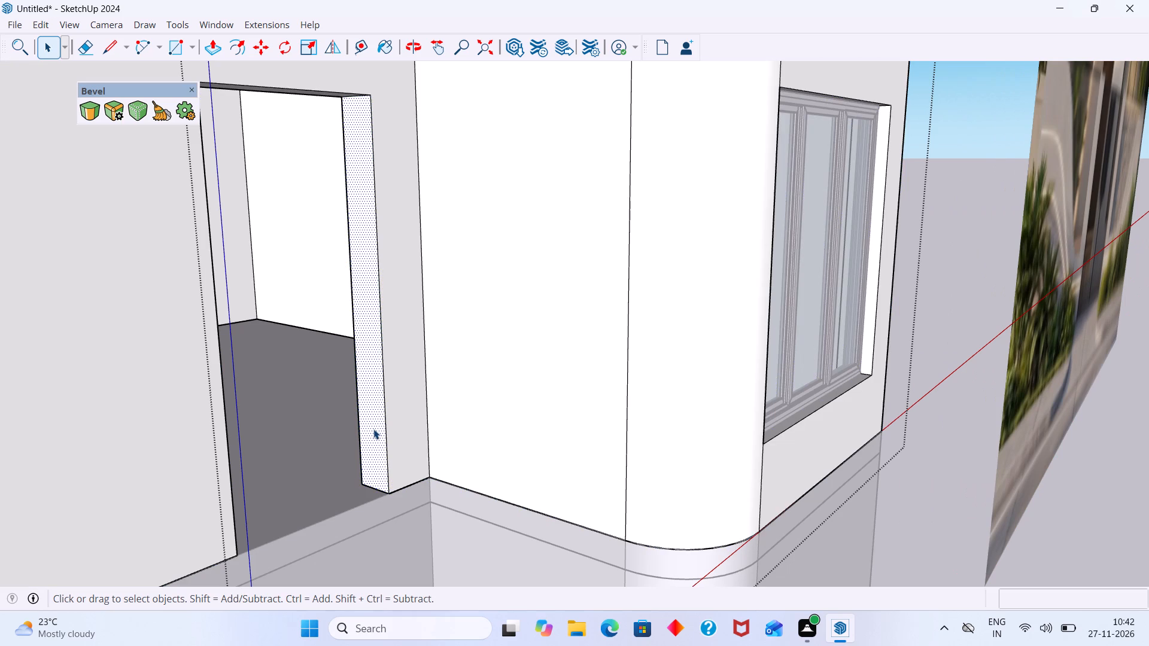
key(p)
click(385, 432)
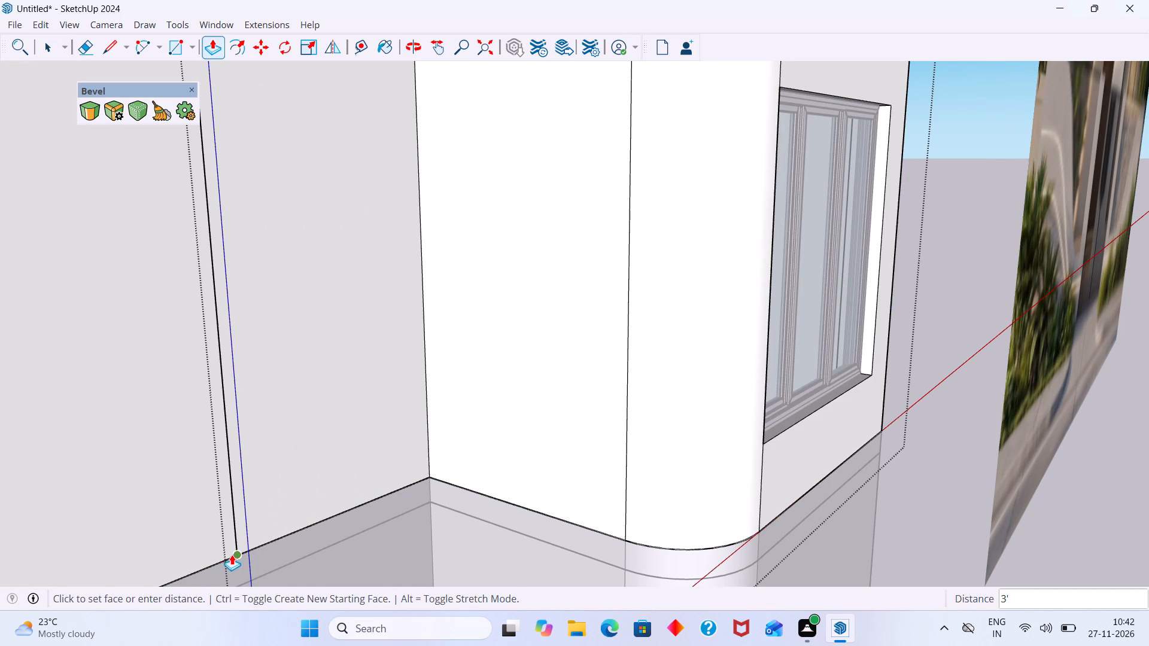
click(231, 554)
key(space)
scroll(286, 474, down, 13)
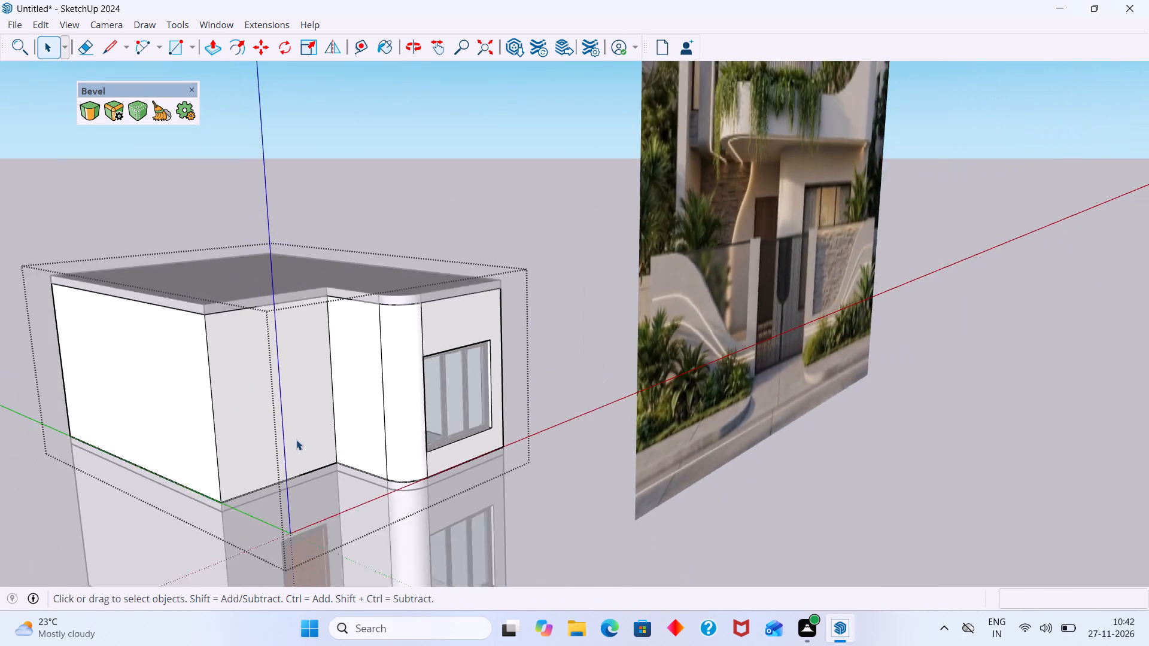
Compare the two modelled storeys with the curved balcony and upper floors in the reference facade image.
scroll(296, 440, down, 7)
middle_drag(285, 432, 200, 427)
click(459, 199)
scroll(344, 364, up, 6)
middle_drag(407, 377, 270, 391)
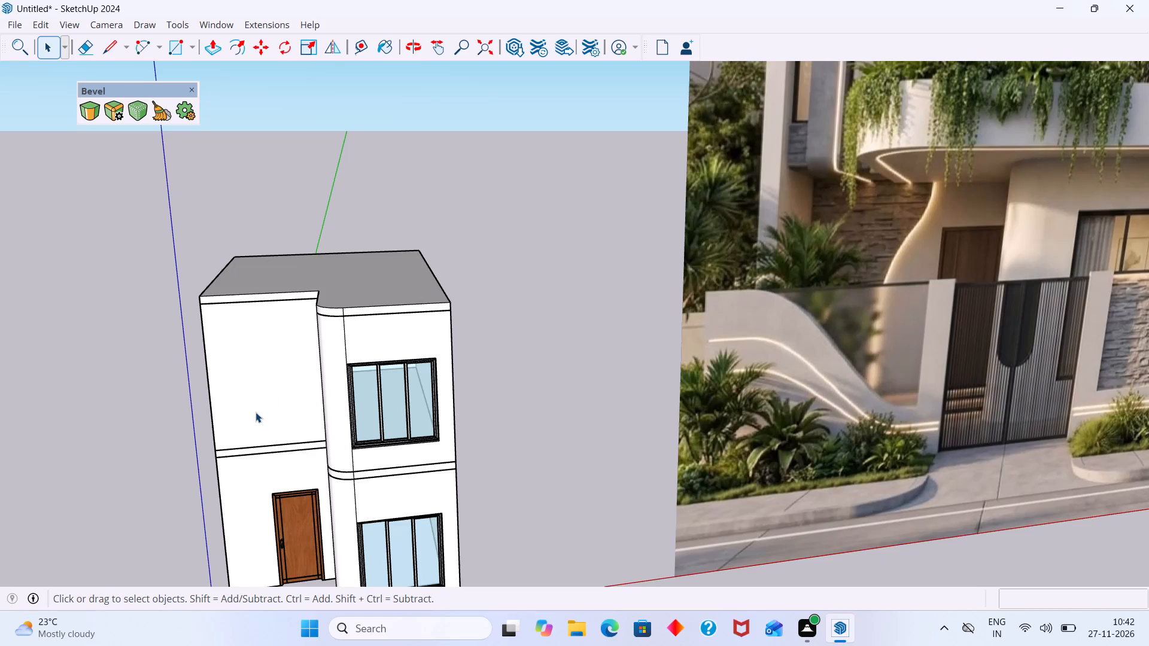
scroll(335, 374, down, 9)
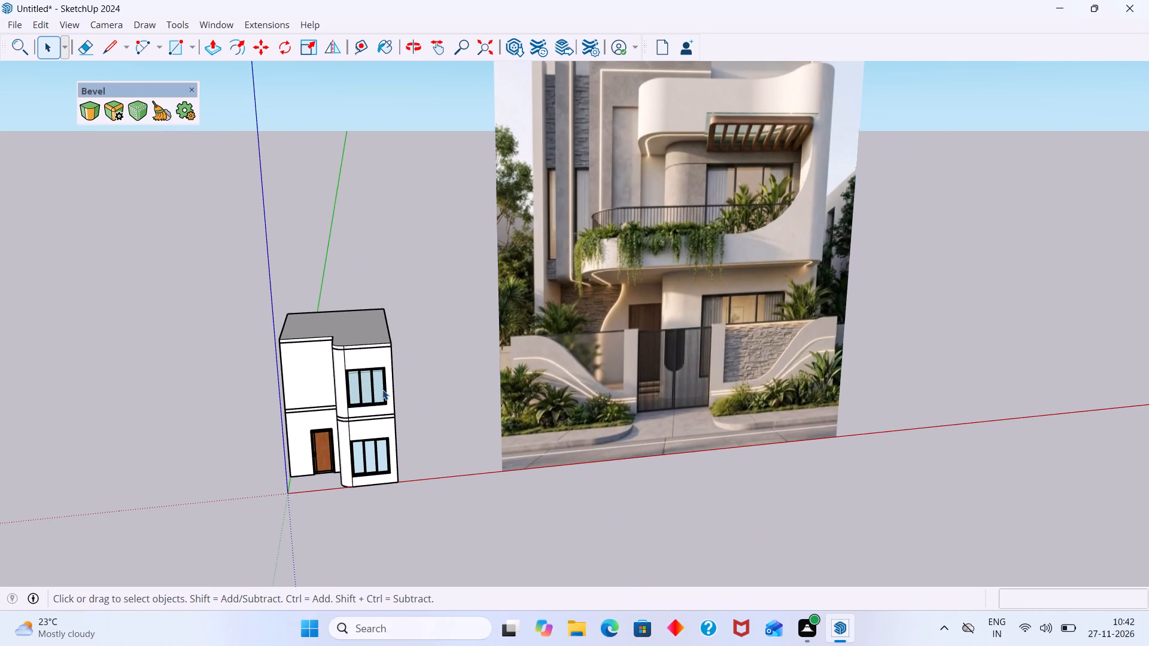
scroll(382, 387, up, 1)
shift+middle_drag(339, 387, 265, 382)
scroll(337, 370, down, 3)
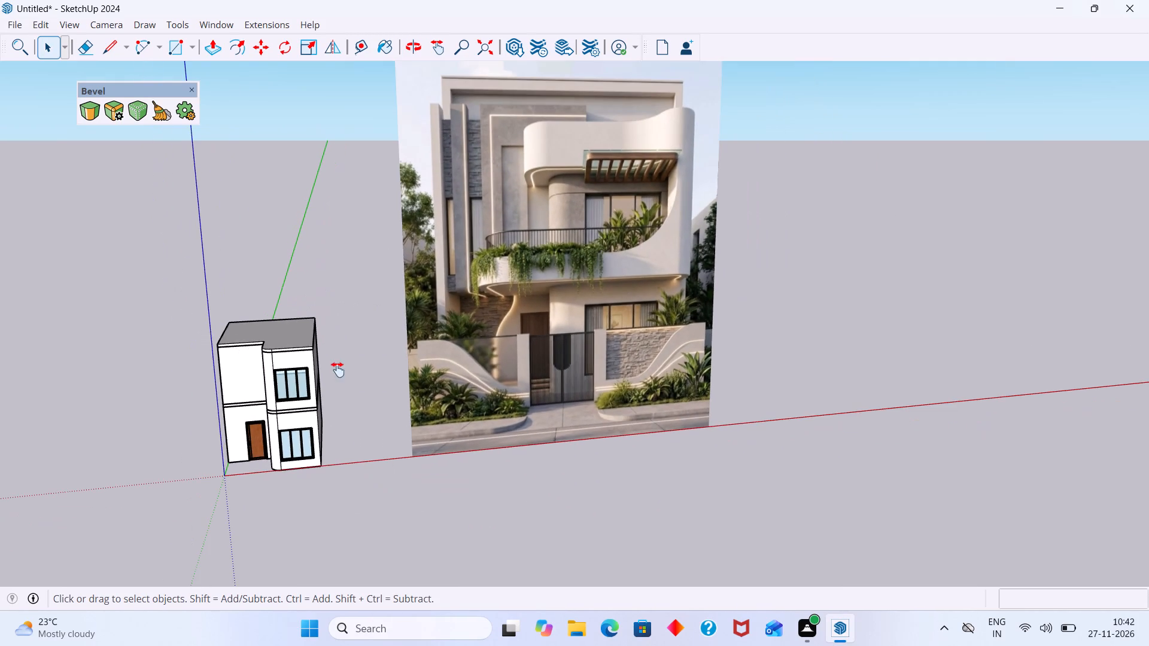
middle_drag(337, 370, 403, 370)
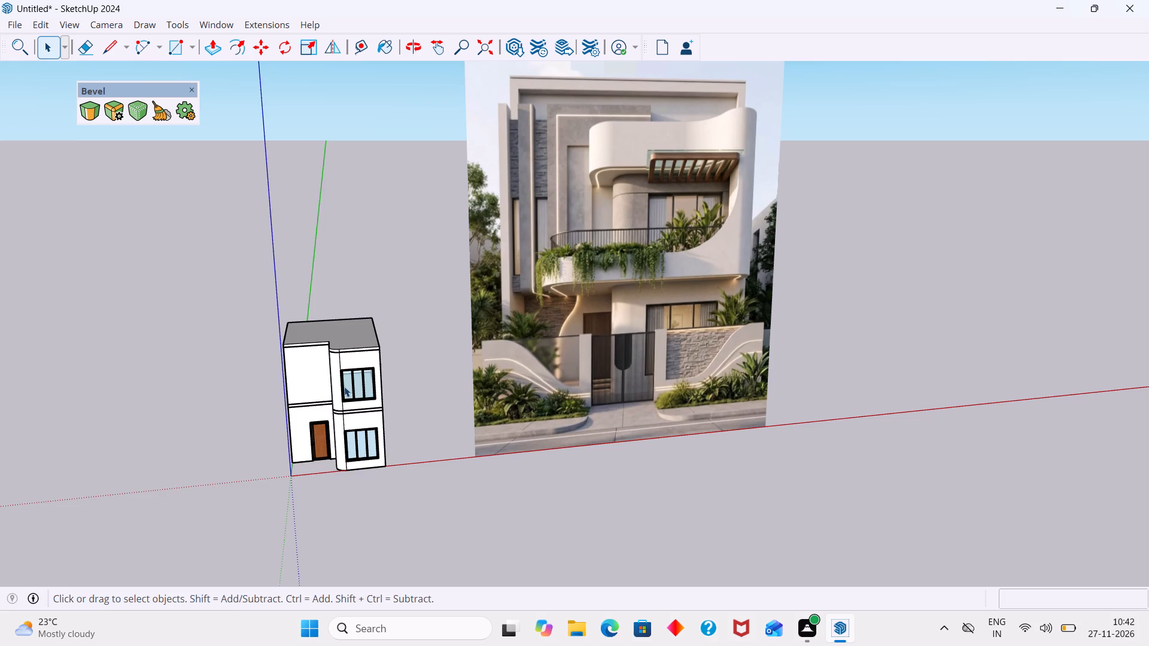
middle_drag(344, 386, 401, 388)
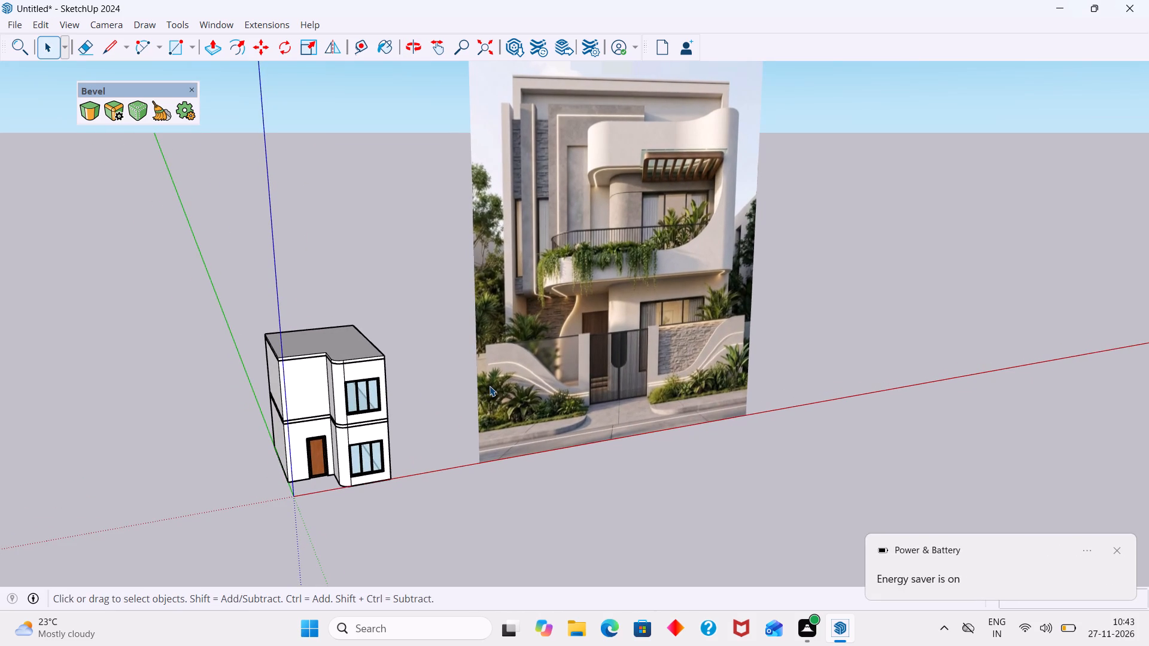
scroll(334, 405, up, 2)
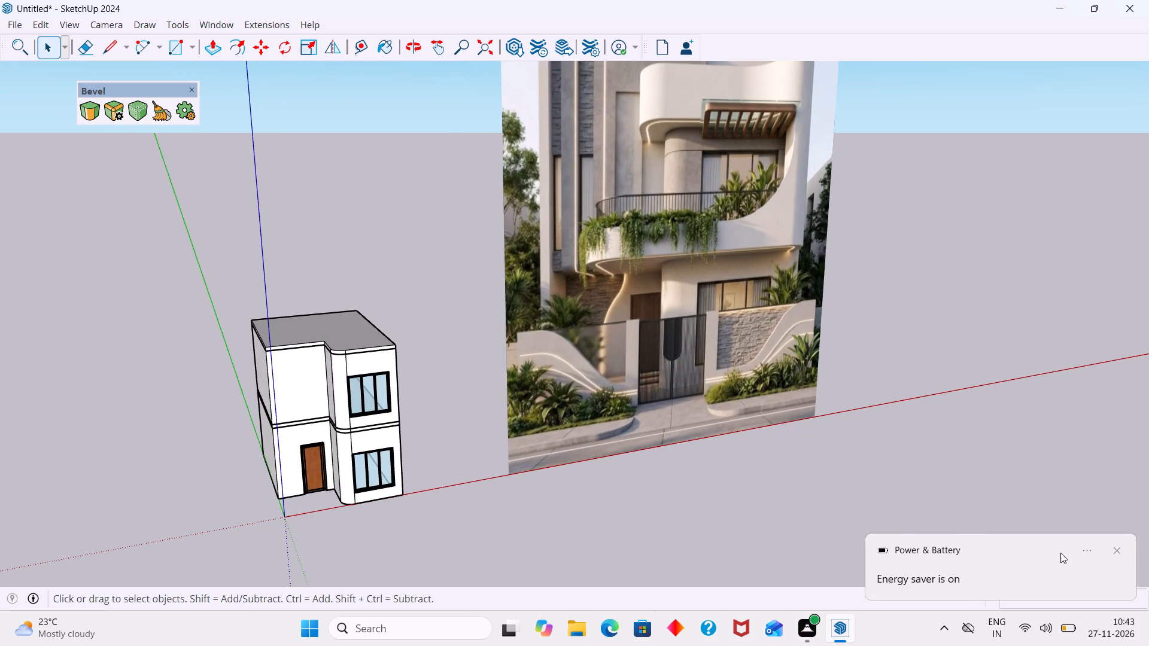
click(1113, 550)
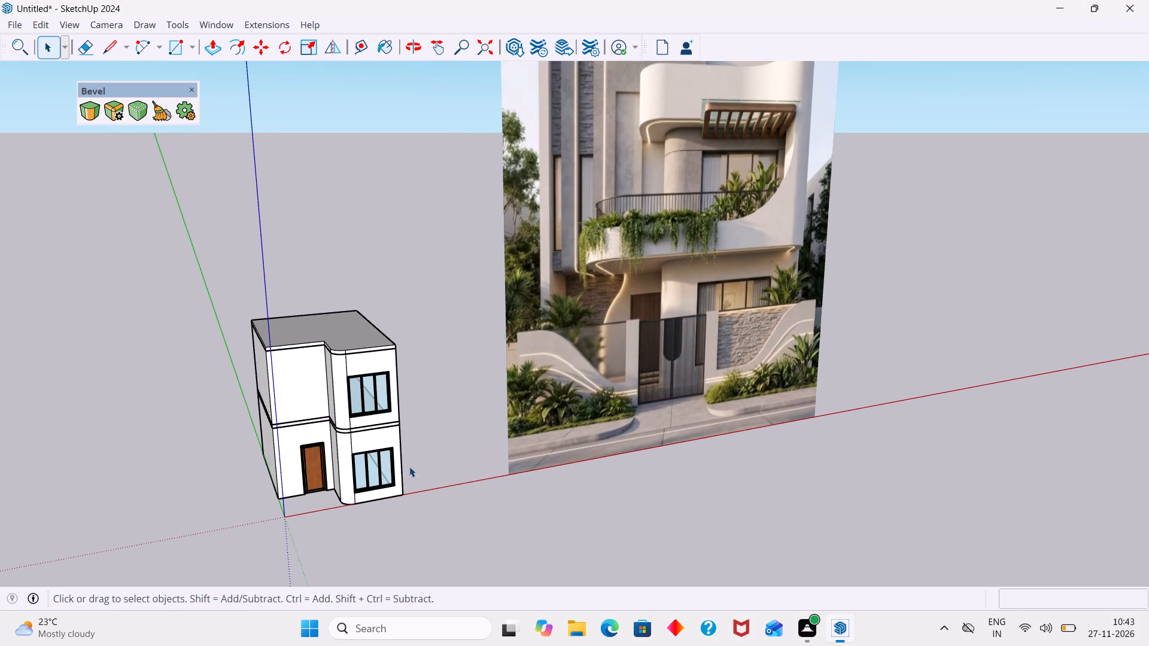
scroll(382, 456, up, 5)
middle_drag(309, 475, 267, 487)
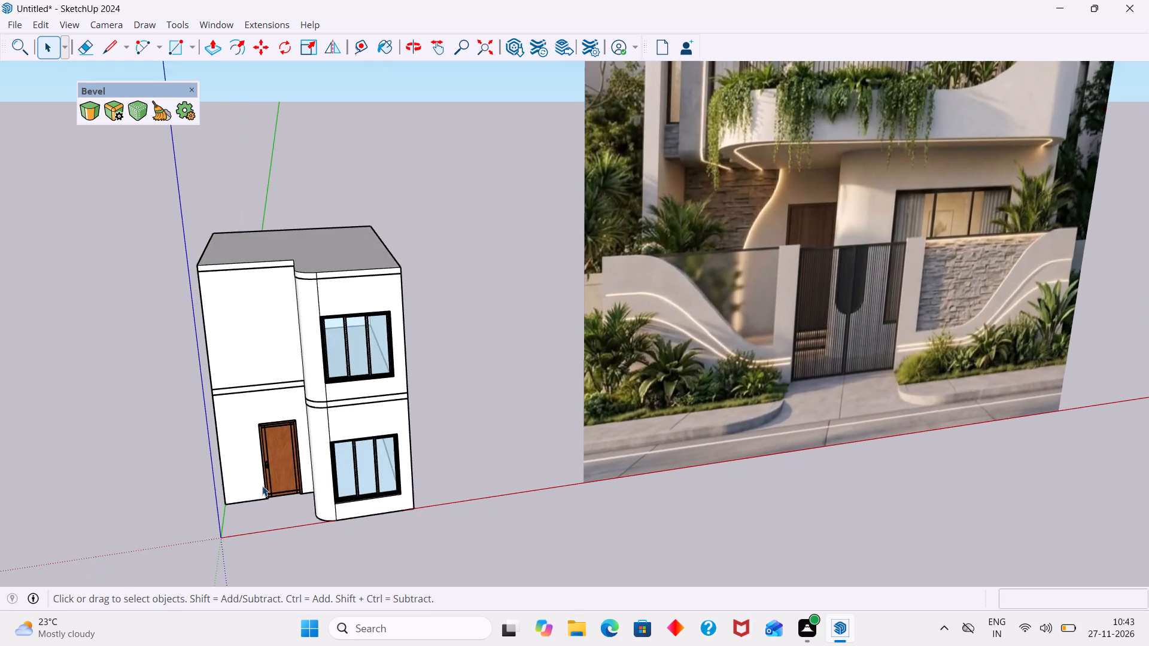
scroll(260, 482, down, 3)
scroll(302, 426, down, 8)
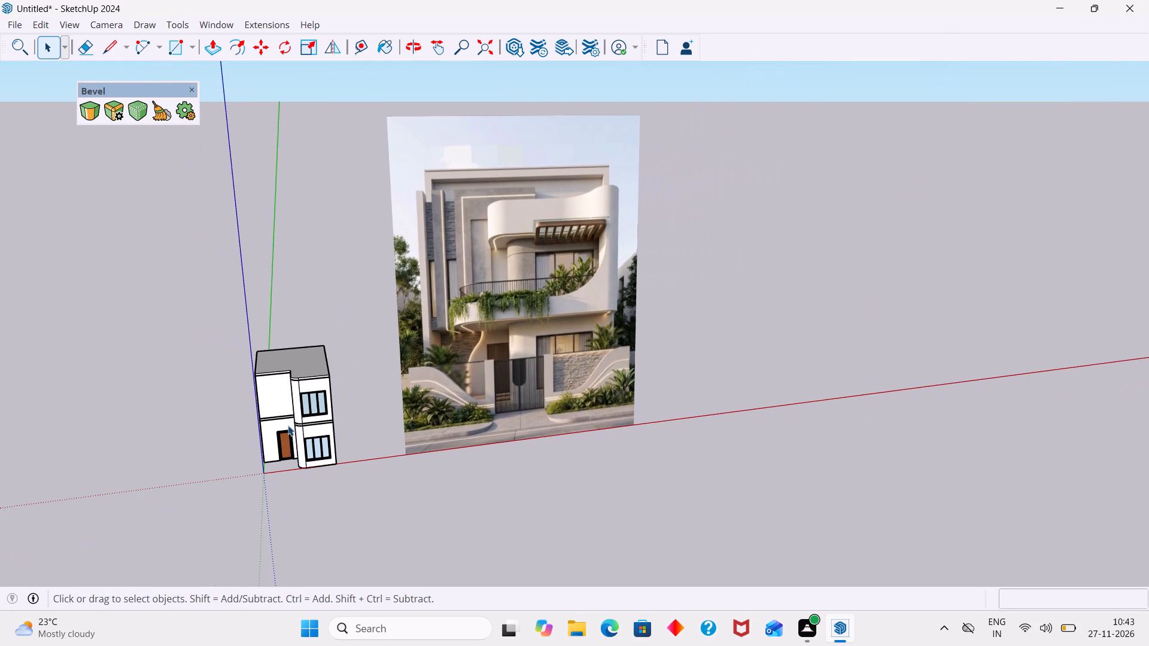
middle_drag(278, 414, 300, 351)
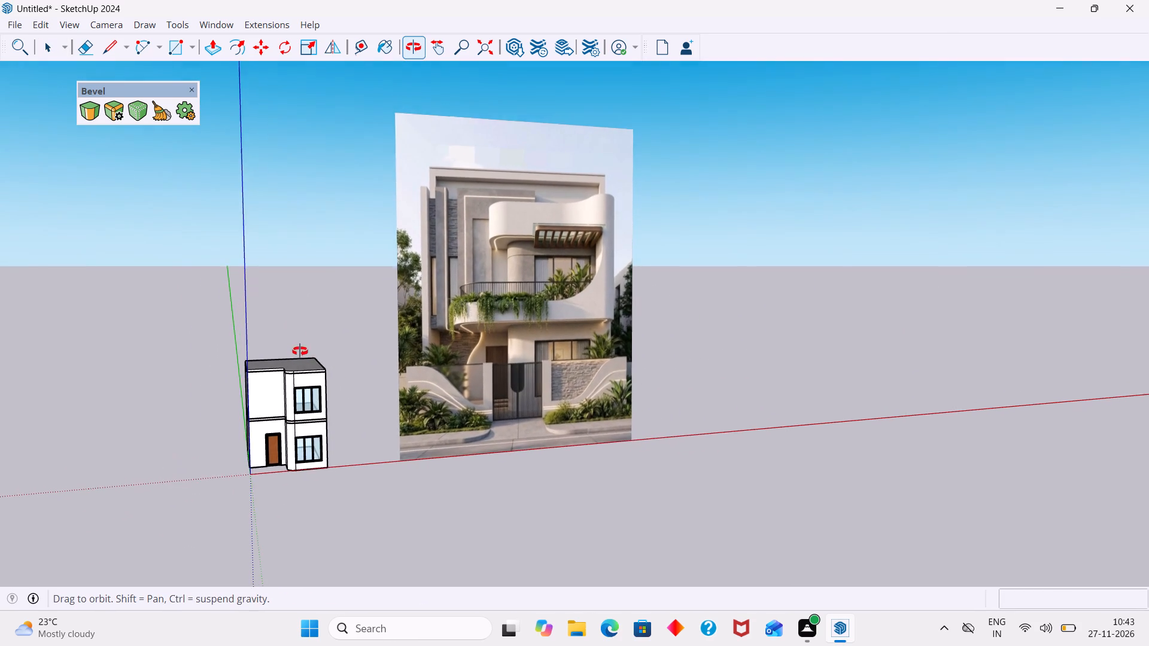
middle_drag(300, 351, 302, 394)
scroll(402, 248, up, 6)
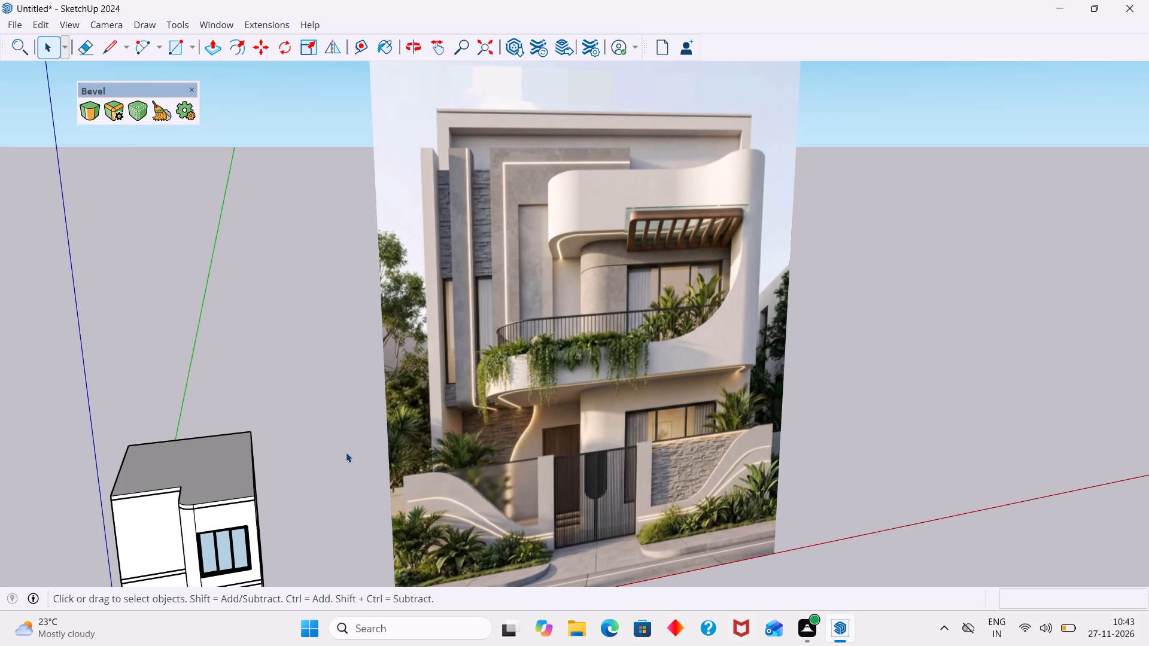
shift+middle_drag(345, 451, 447, 418)
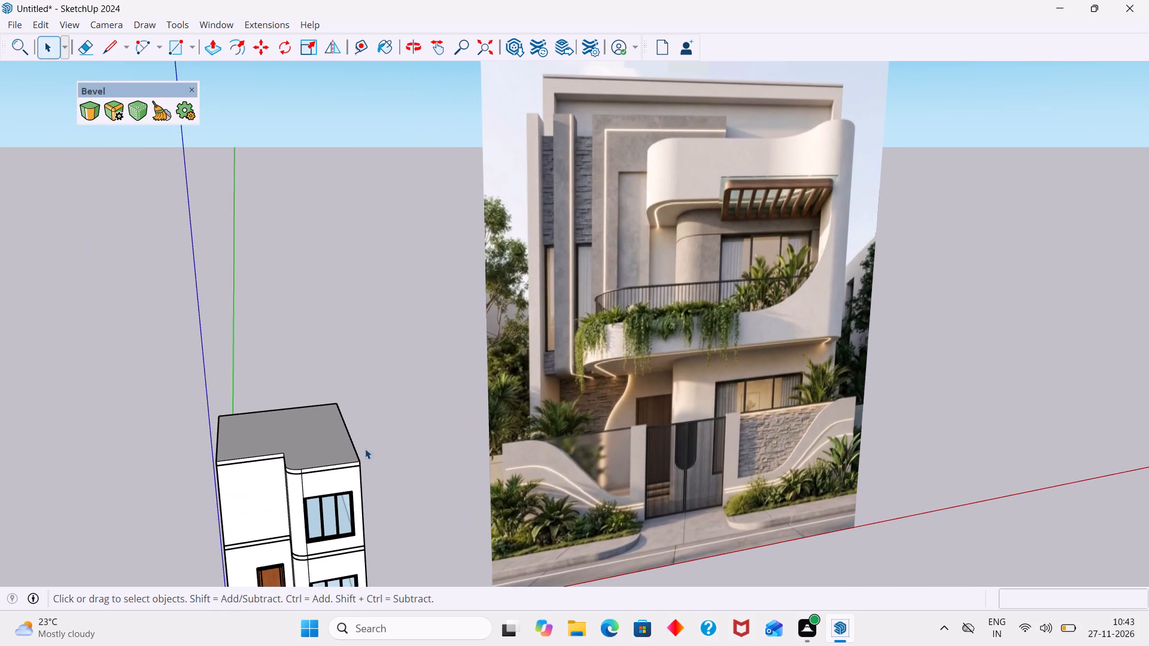
shift+middle_drag(293, 513, 293, 492)
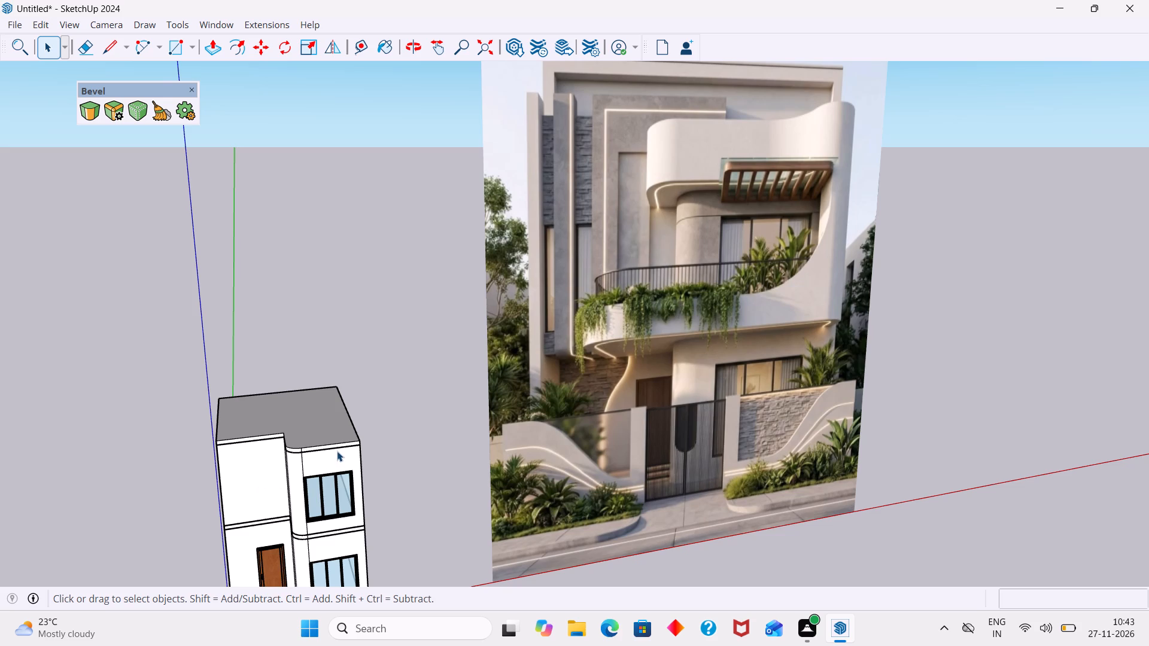
middle_drag(363, 409, 618, 351)
Examine the two-storey model's roof, side wall and front from several angles against the reference facade image.
scroll(279, 473, up, 7)
middle_drag(338, 464, 574, 456)
scroll(448, 455, up, 1)
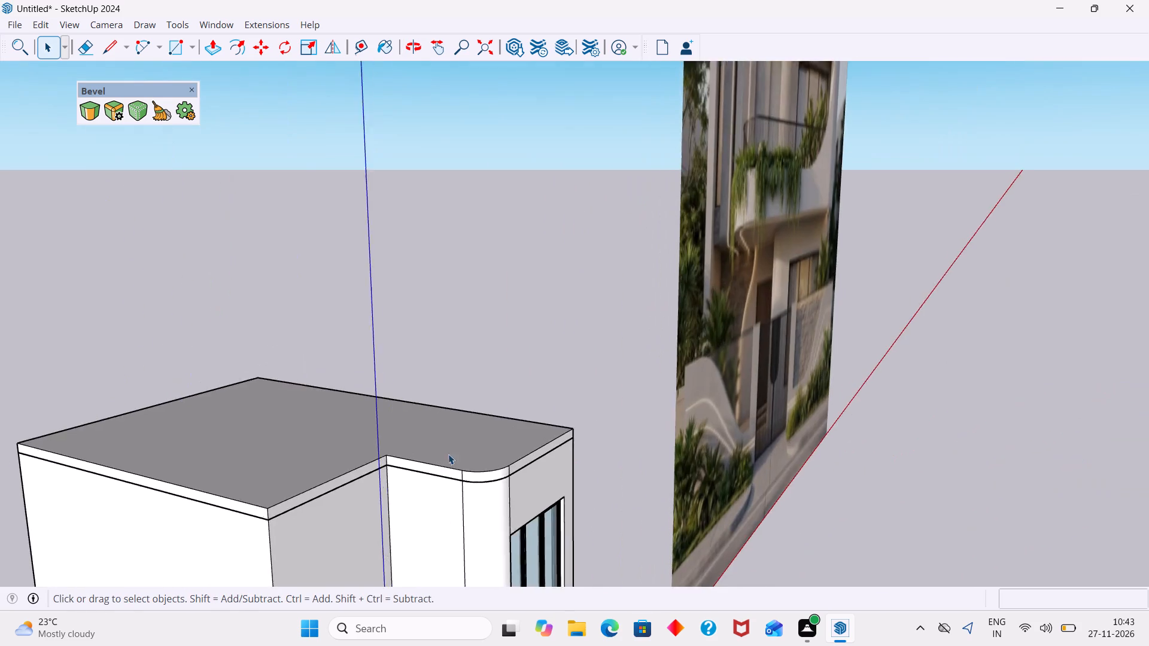
scroll(448, 454, up, 3)
scroll(424, 449, down, 19)
middle_drag(423, 456, 93, 502)
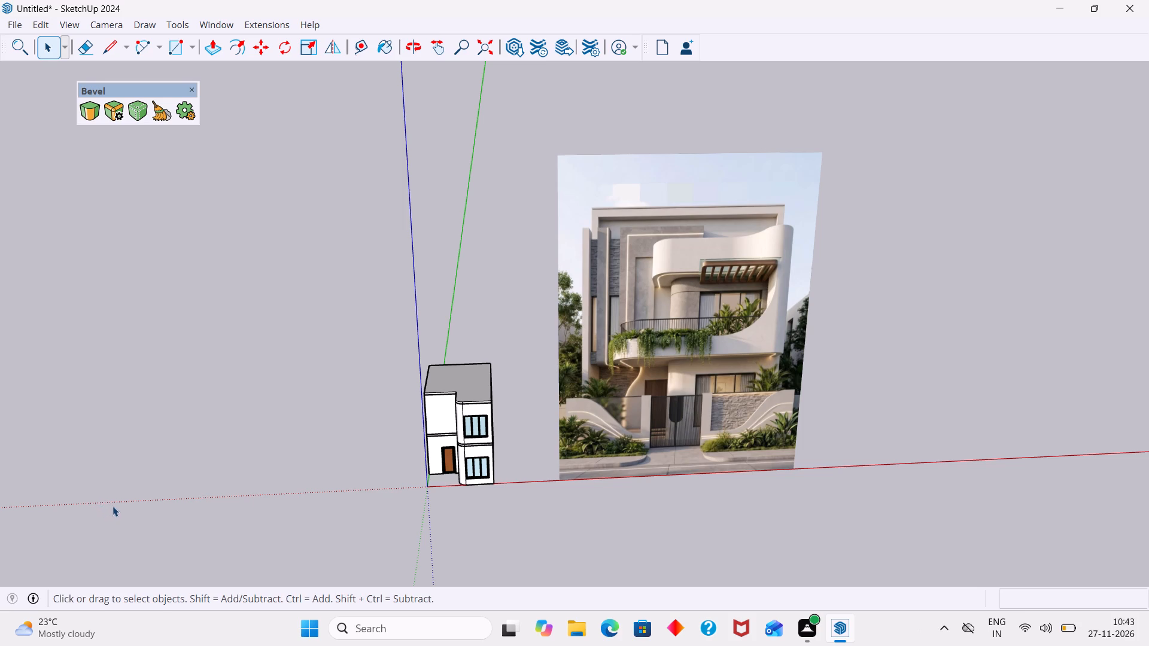
scroll(147, 468, up, 3)
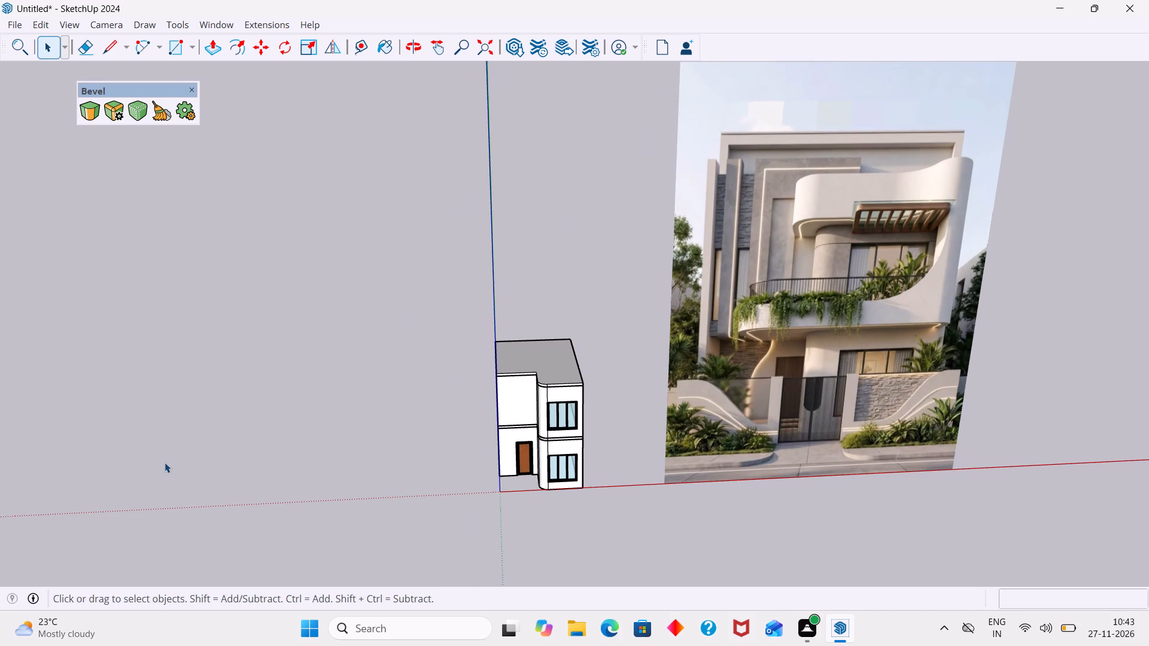
shift+middle_drag(121, 470, 10, 499)
scroll(463, 441, up, 1)
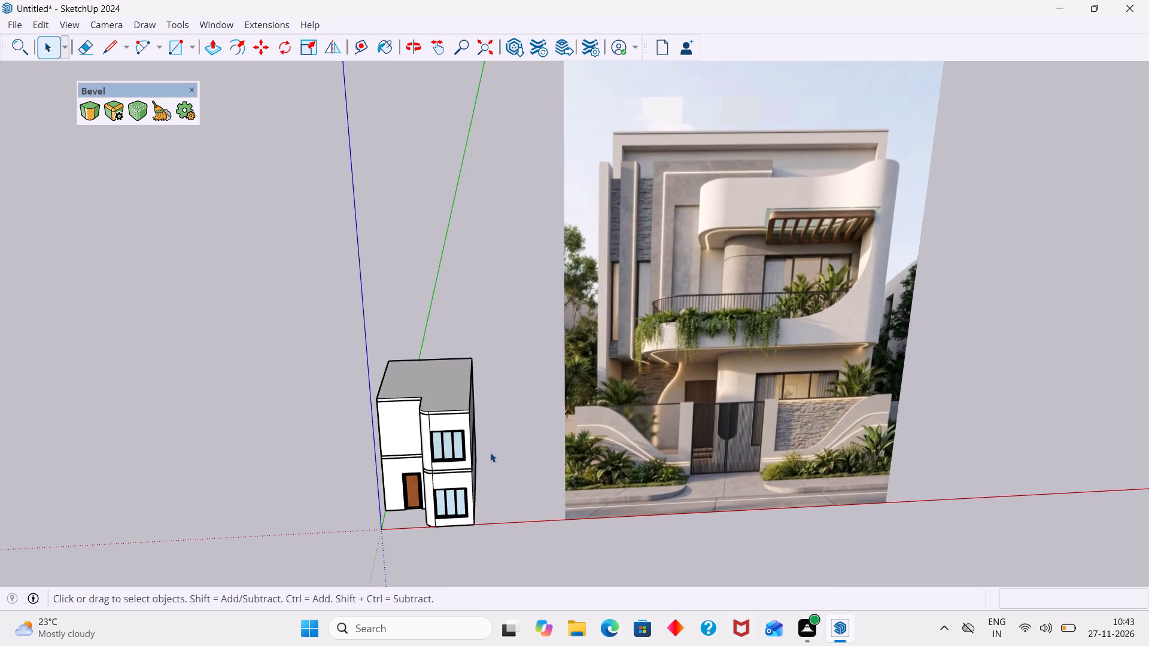
middle_drag(489, 452, 375, 457)
scroll(496, 444, up, 11)
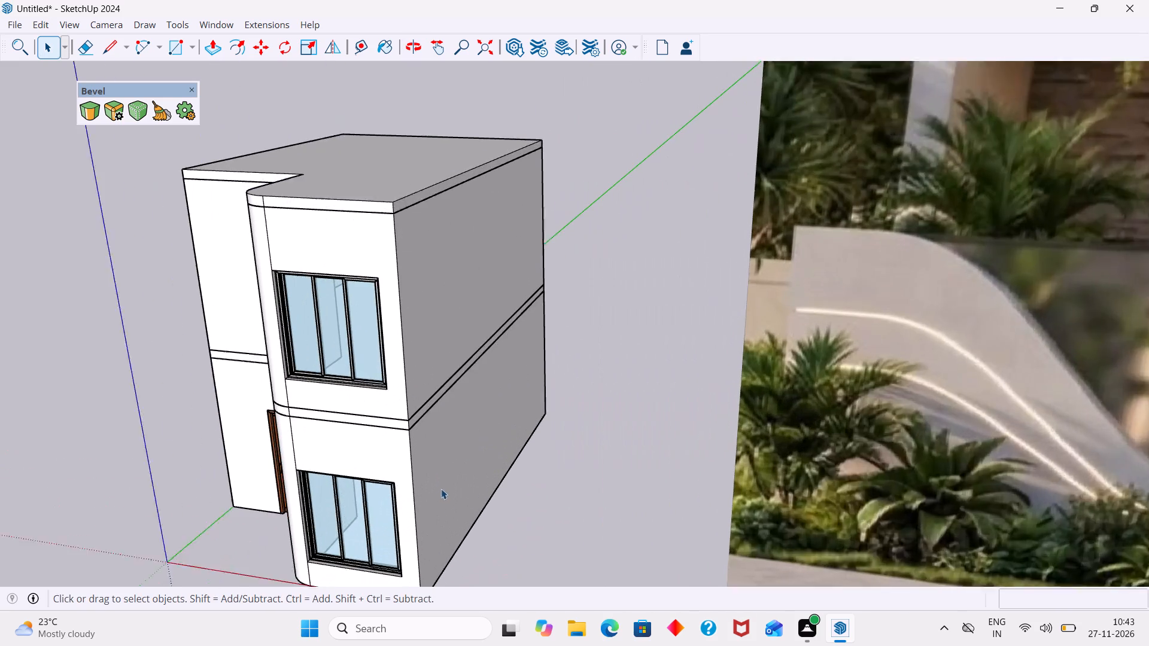
scroll(441, 489, up, 1)
click(438, 490)
double_click(438, 500)
click(449, 505)
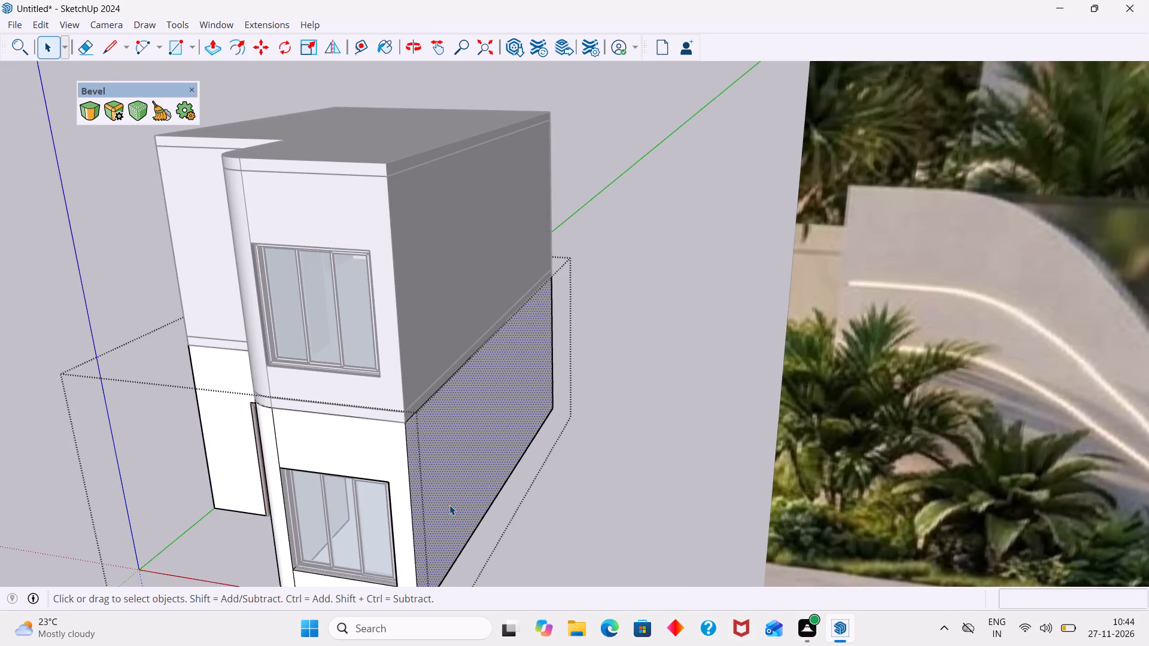
scroll(451, 499, down, 10)
click(192, 477)
scroll(322, 451, down, 2)
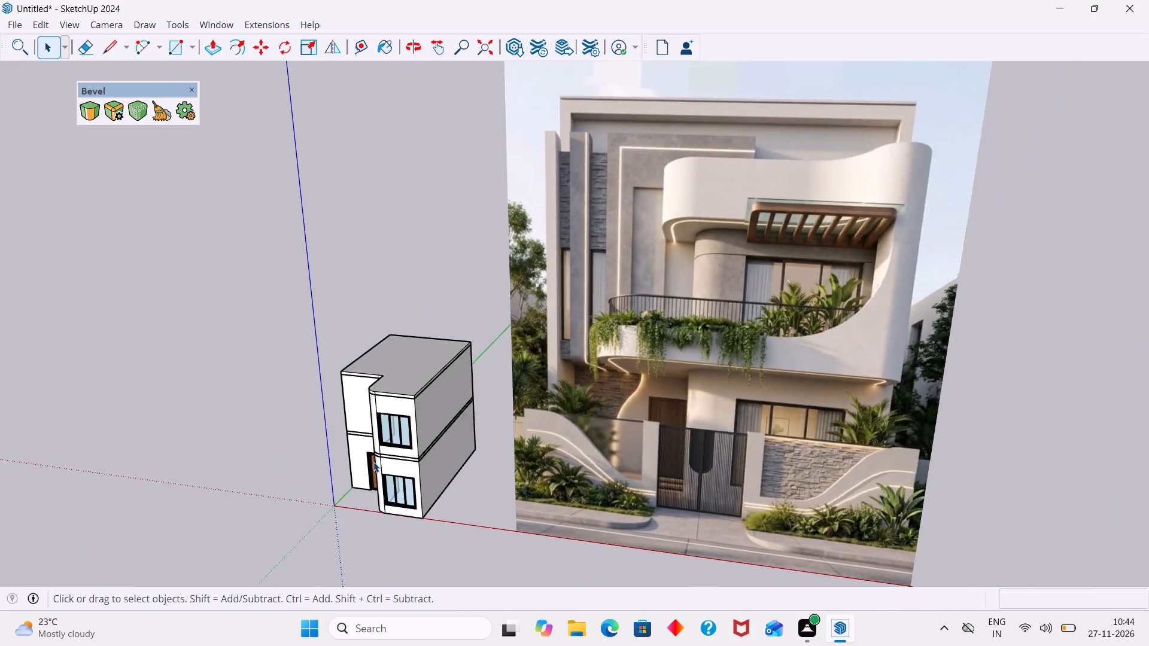
scroll(373, 462, down, 5)
middle_drag(391, 459, 716, 401)
middle_drag(573, 438, 439, 390)
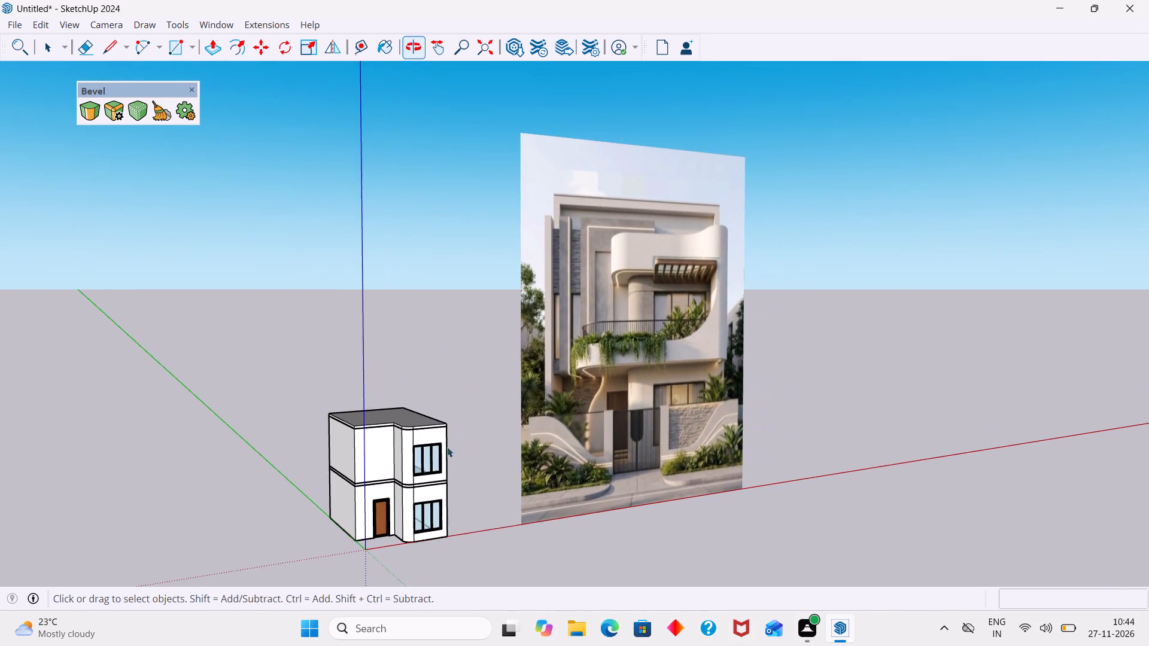
scroll(449, 477, up, 1)
shift+middle_drag(437, 472, 412, 416)
middle_drag(372, 446, 272, 473)
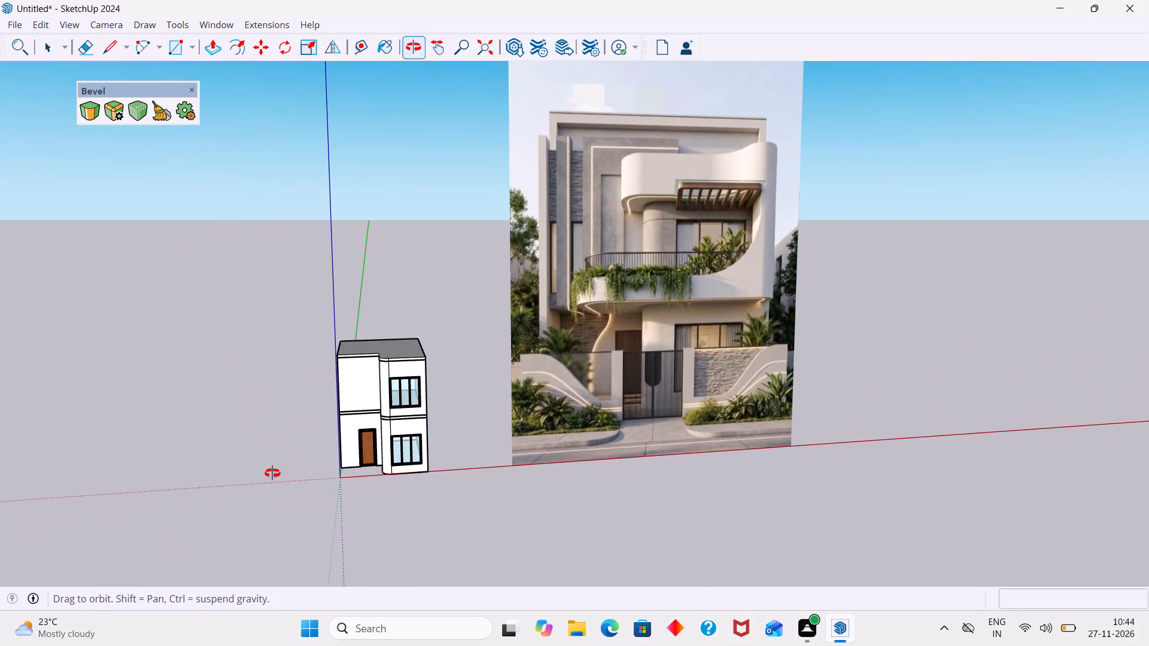
middle_drag(272, 473, 501, 522)
shift+middle_drag(472, 507, 561, 420)
scroll(426, 441, up, 9)
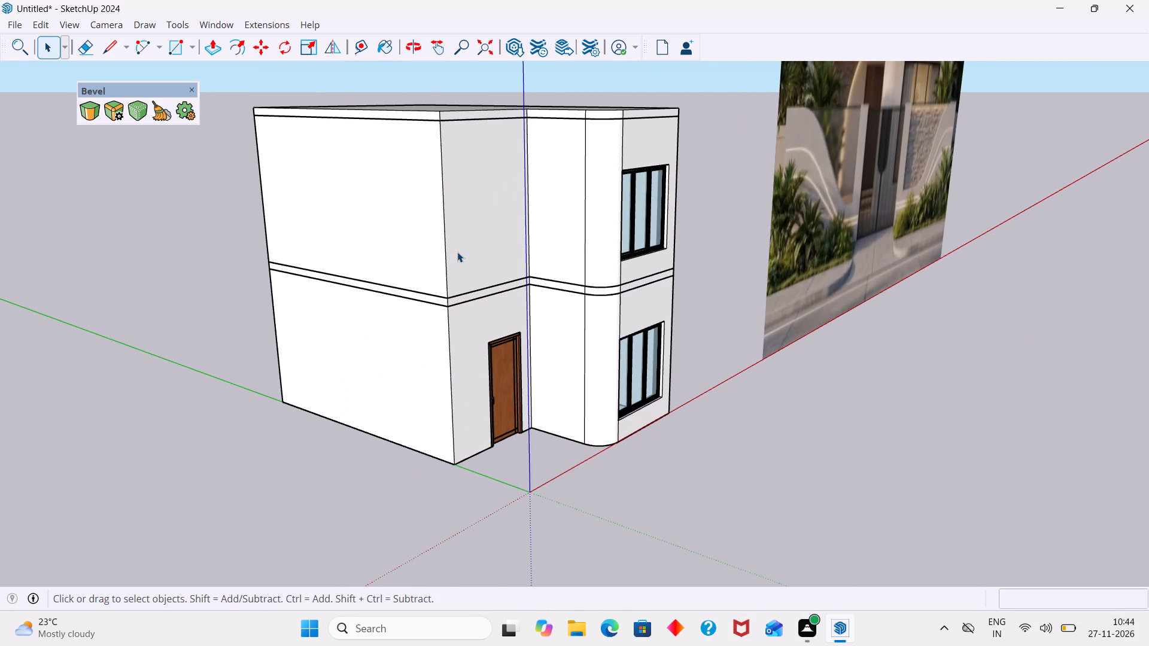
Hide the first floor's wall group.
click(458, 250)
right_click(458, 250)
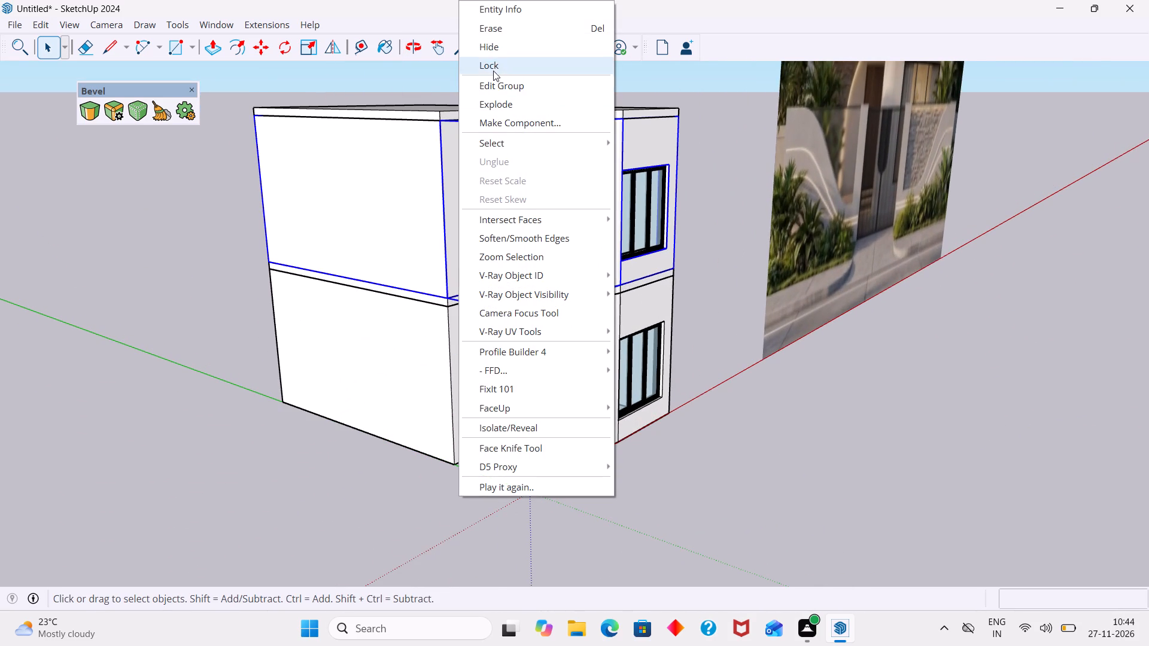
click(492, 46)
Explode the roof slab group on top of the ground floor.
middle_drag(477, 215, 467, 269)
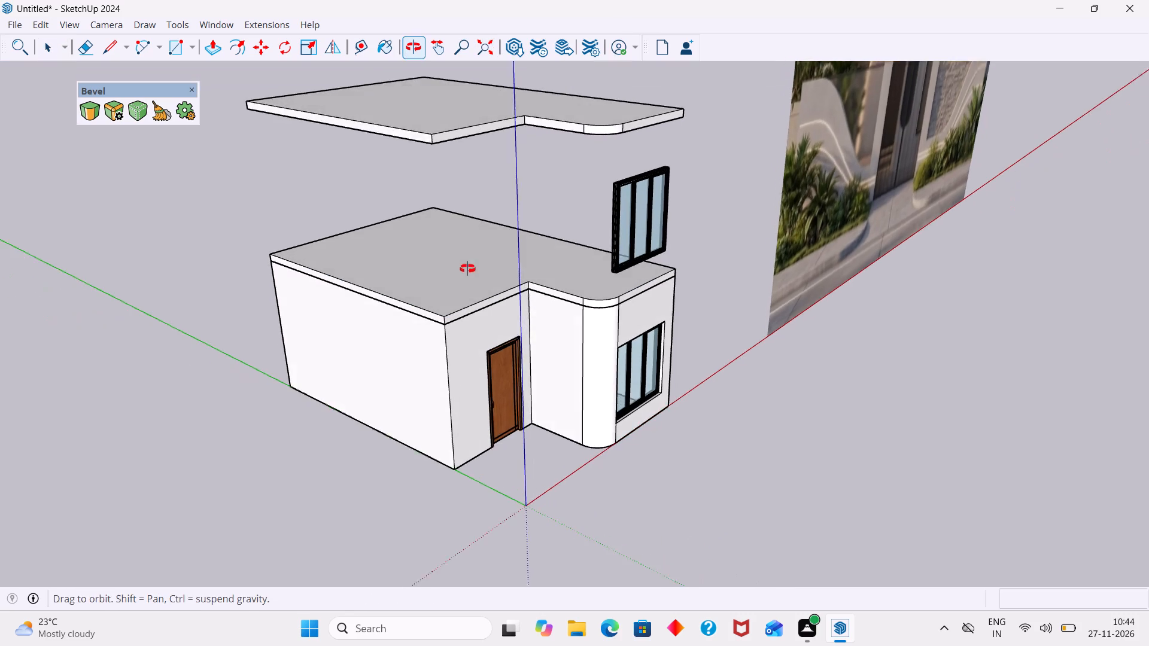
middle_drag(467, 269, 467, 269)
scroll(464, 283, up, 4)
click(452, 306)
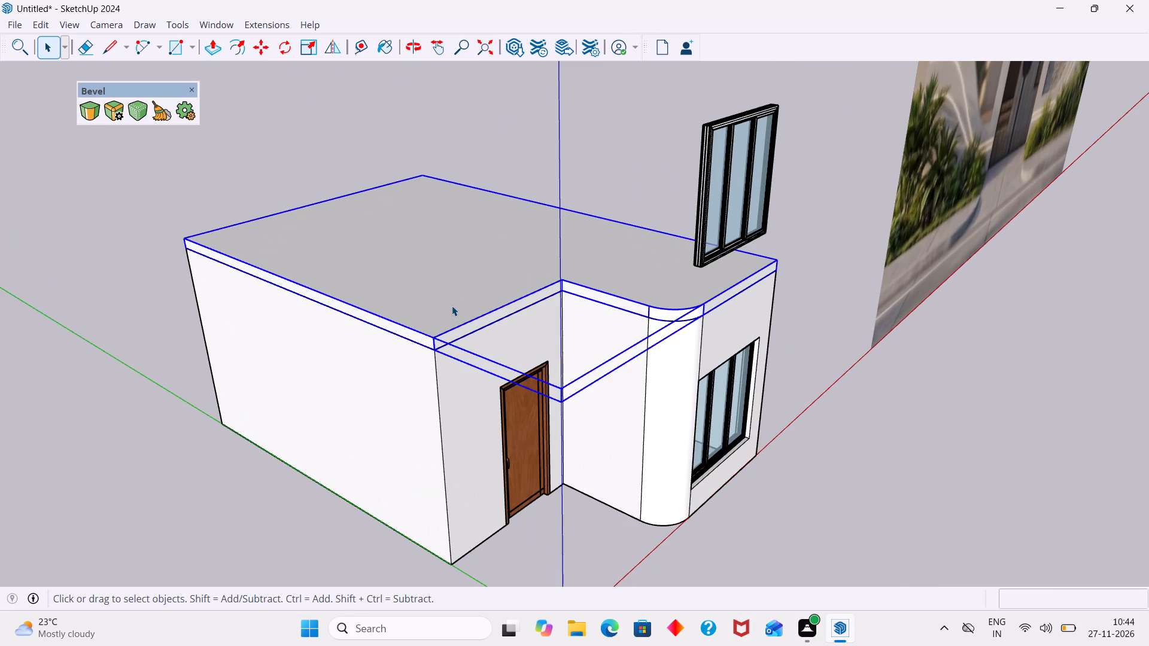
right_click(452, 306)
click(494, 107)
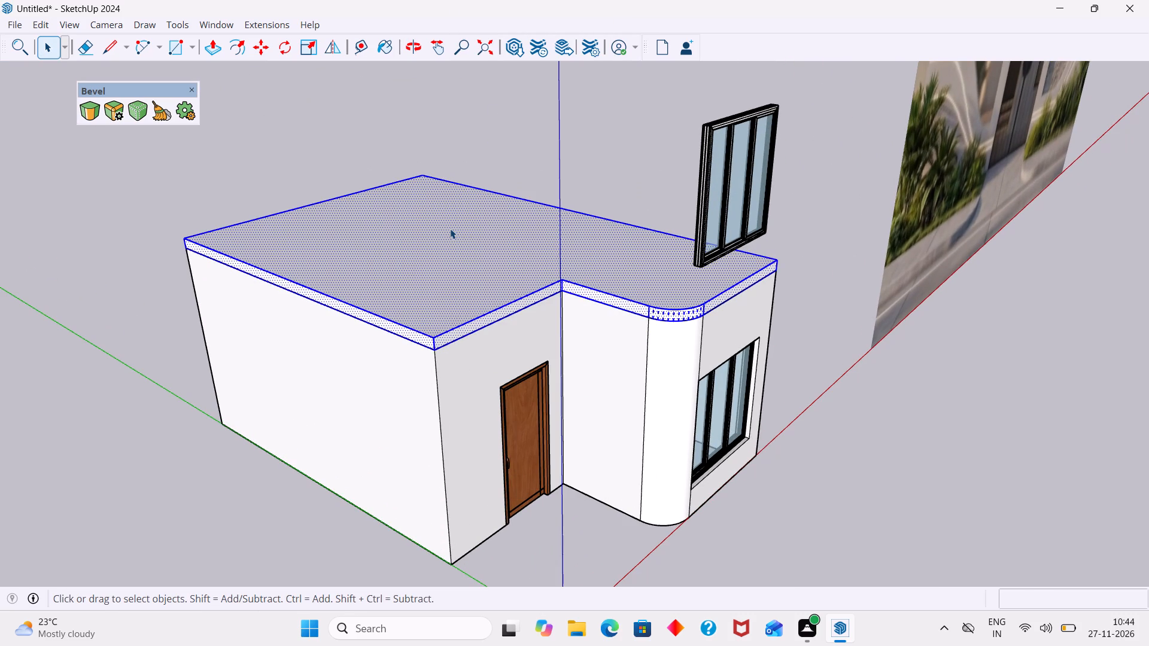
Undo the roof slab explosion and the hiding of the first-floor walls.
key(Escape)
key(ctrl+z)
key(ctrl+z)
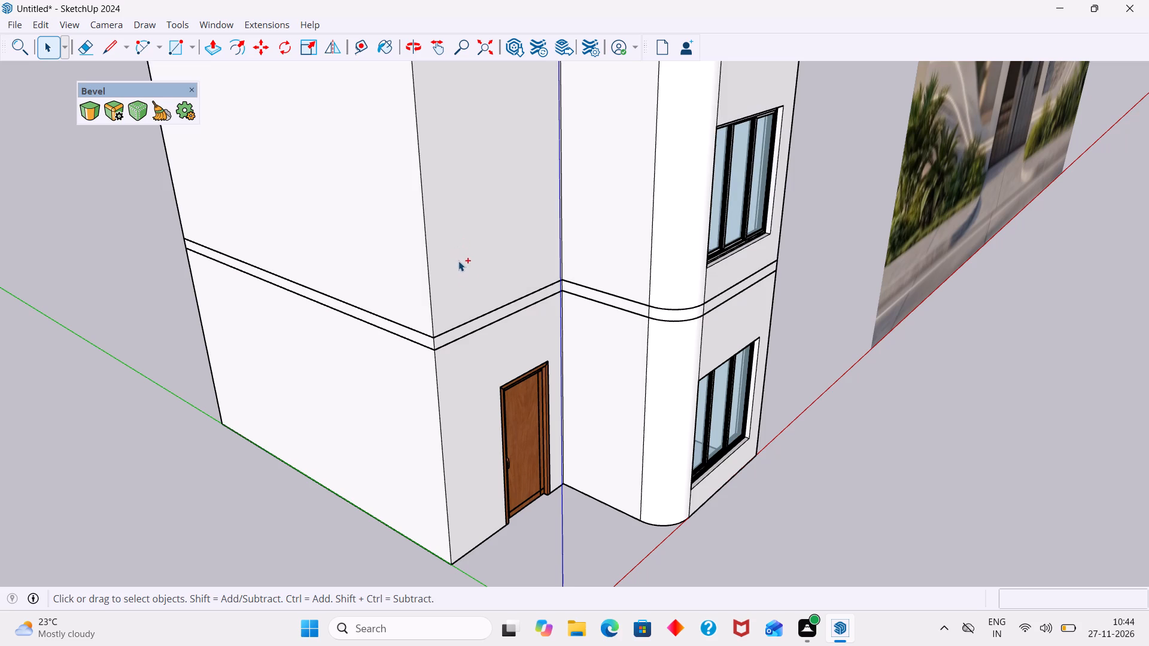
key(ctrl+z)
Hide the whole first floor, selecting its walls, front window and roof slab together.
scroll(463, 281, down, 9)
click(884, 450)
scroll(641, 313, up, 3)
middle_drag(622, 307, 496, 328)
scroll(513, 270, up, 5)
click(535, 254)
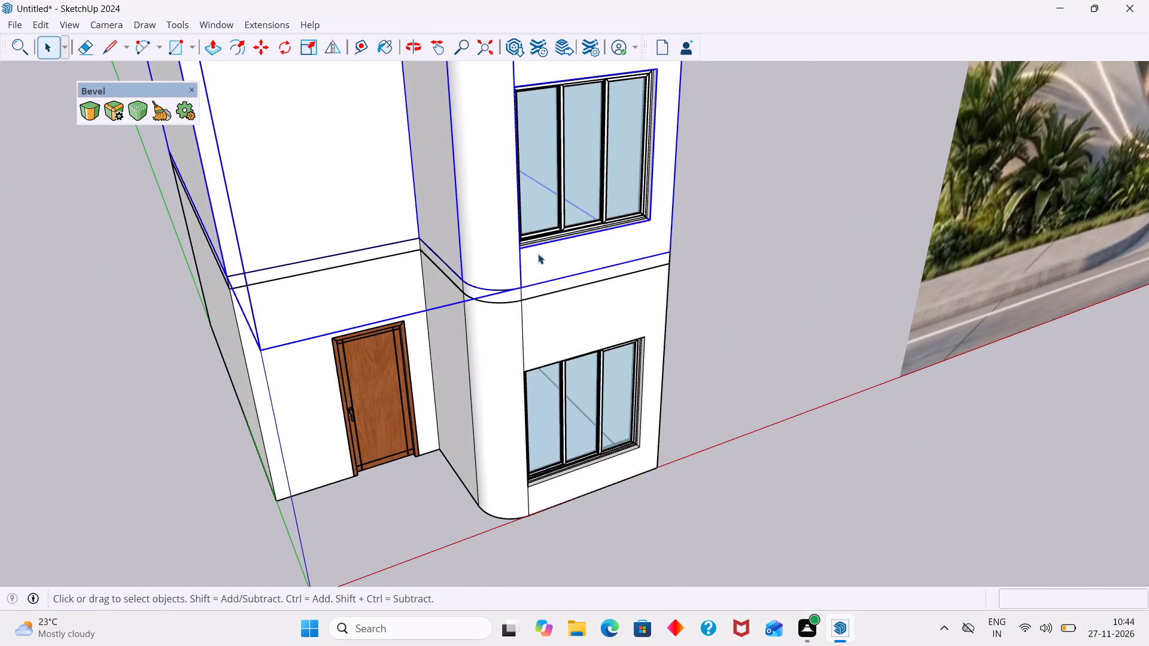
shift+middle_drag(536, 257, 537, 357)
shift+click(561, 304)
shift+scroll(563, 304, down, 4)
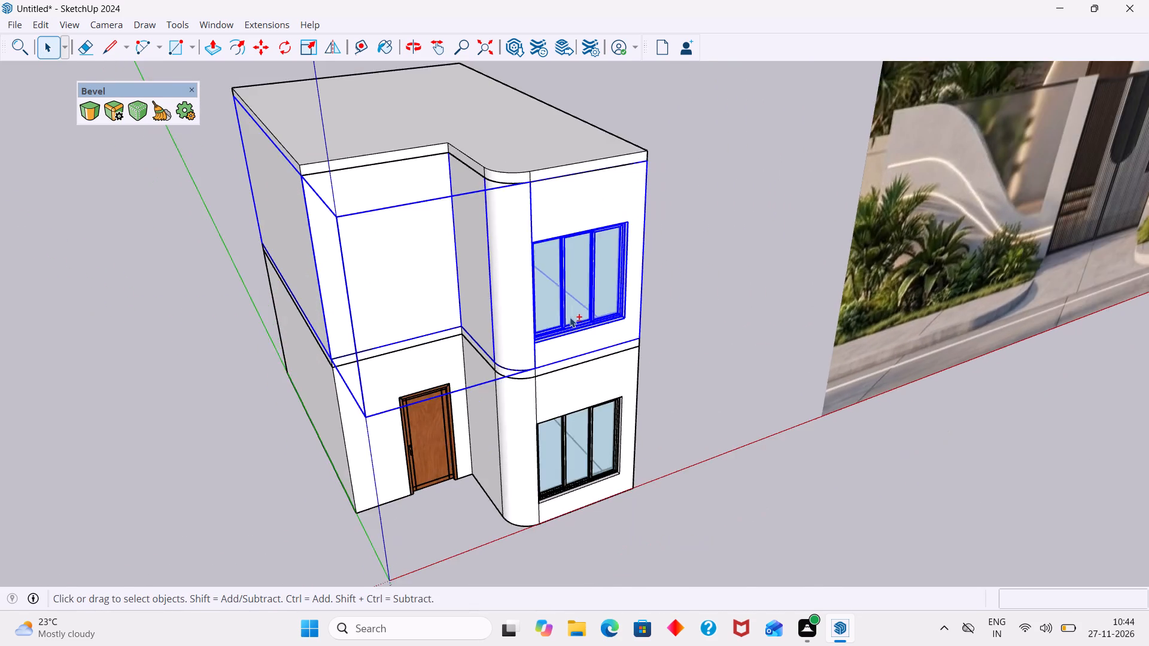
shift+middle_drag(574, 320, 865, 398)
shift+scroll(735, 280, up, 6)
shift+click(653, 242)
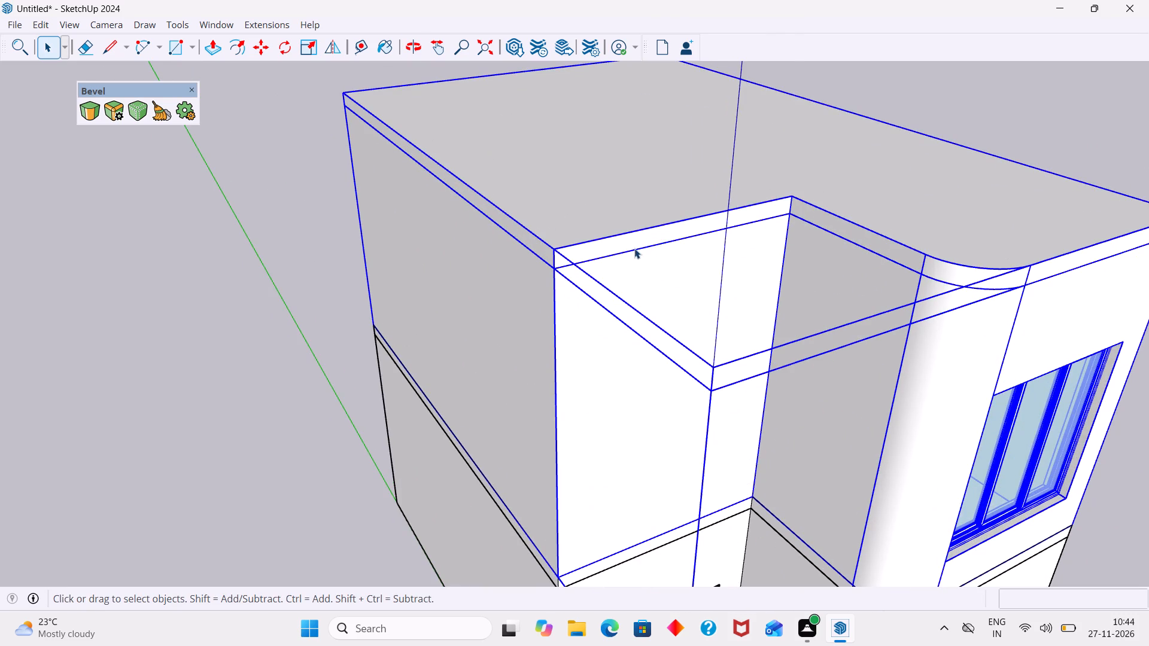
right_click(634, 246)
click(681, 47)
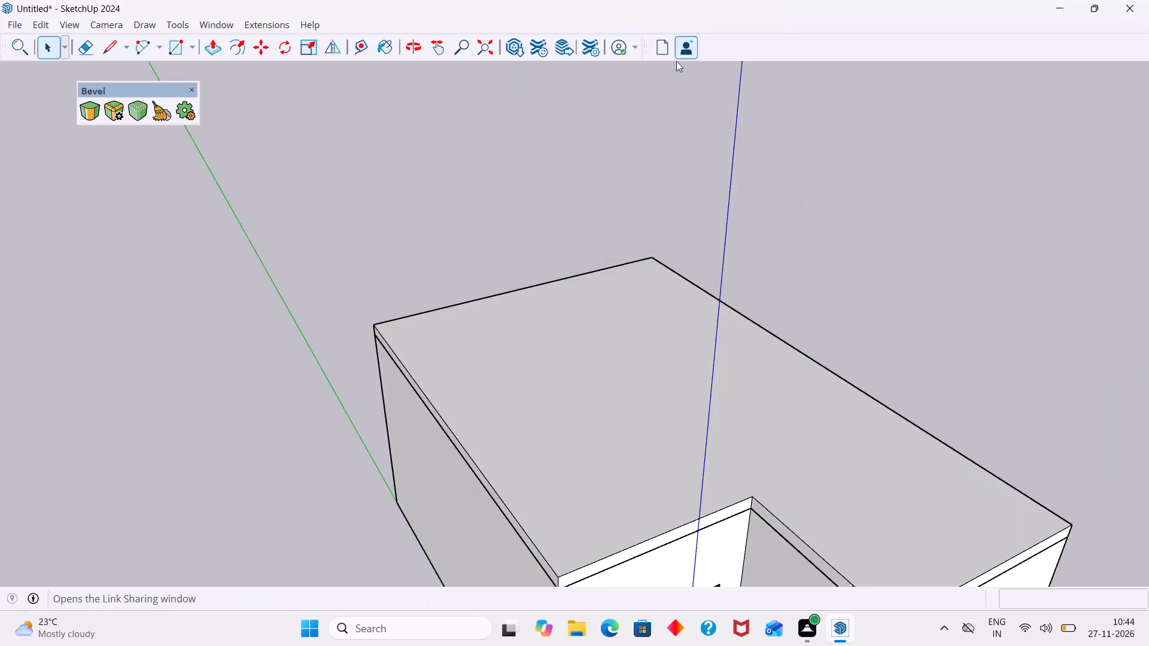
Hide the ground floor's roof slab.
scroll(659, 339, down, 12)
middle_drag(667, 389, 674, 336)
scroll(648, 373, up, 8)
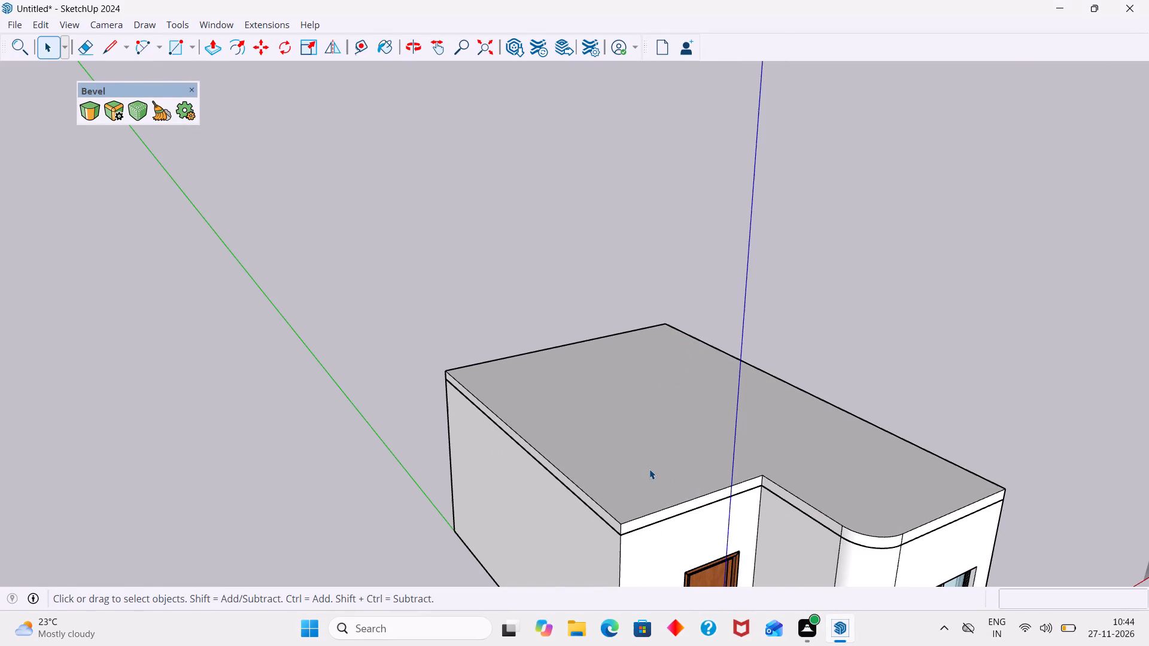
click(649, 468)
right_click(651, 464)
click(701, 46)
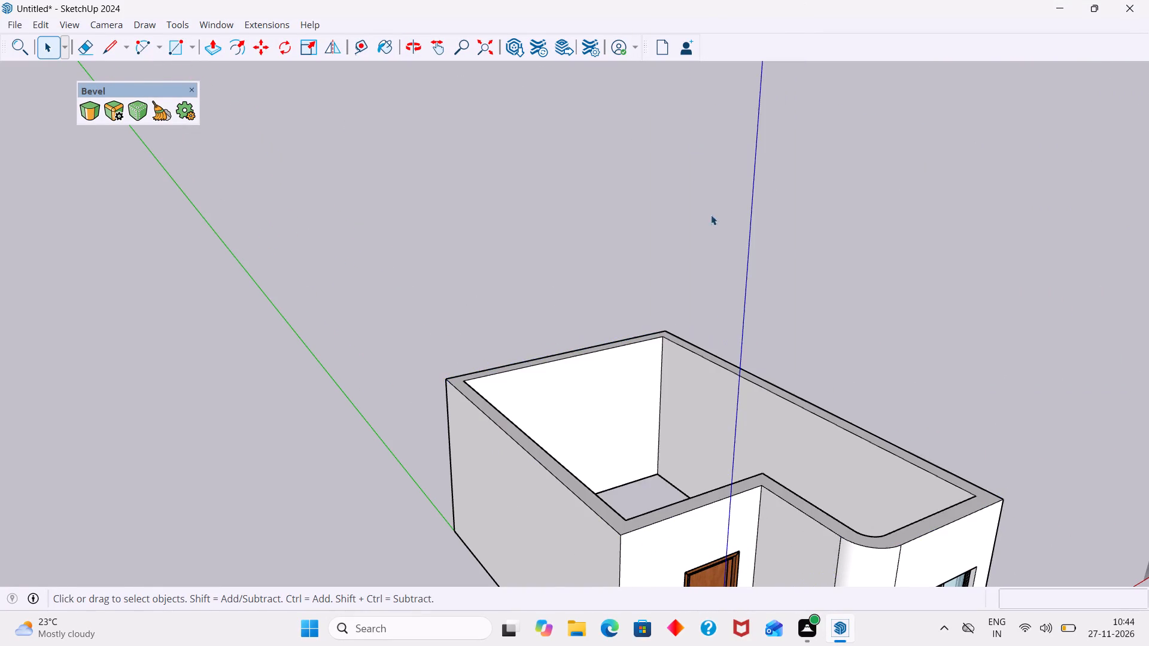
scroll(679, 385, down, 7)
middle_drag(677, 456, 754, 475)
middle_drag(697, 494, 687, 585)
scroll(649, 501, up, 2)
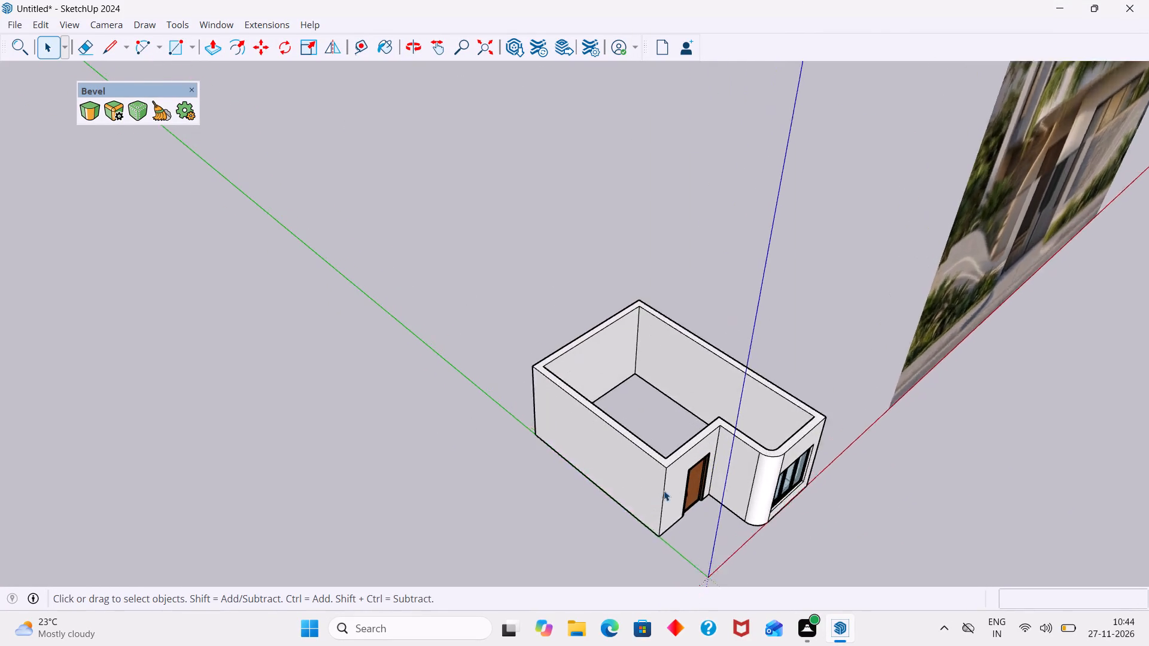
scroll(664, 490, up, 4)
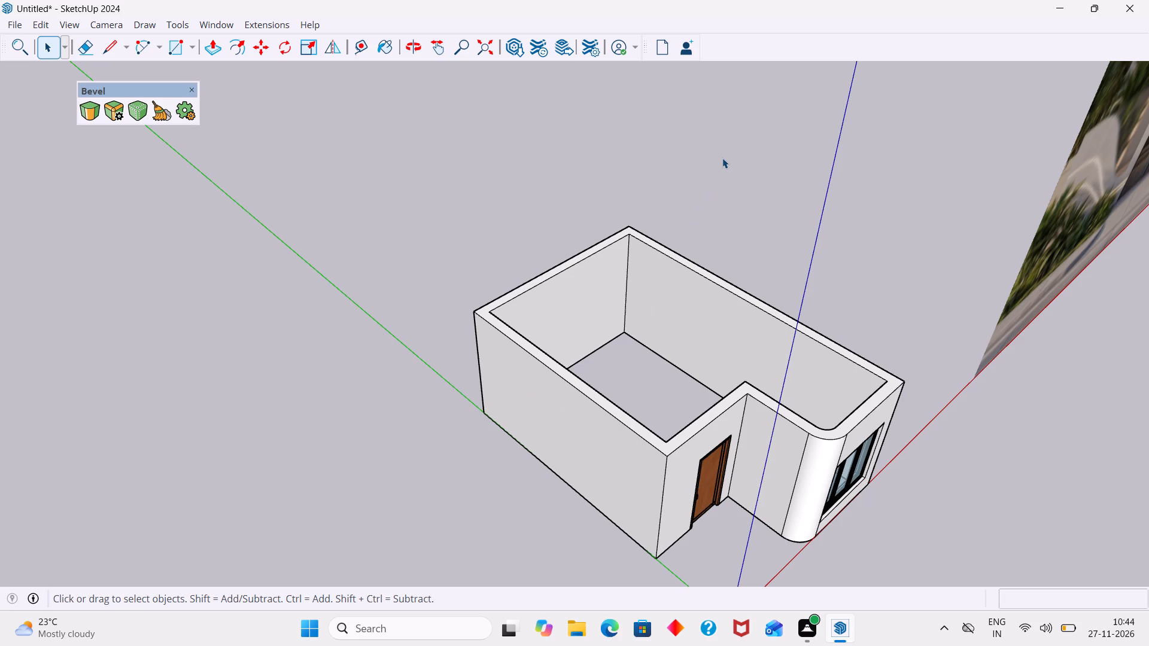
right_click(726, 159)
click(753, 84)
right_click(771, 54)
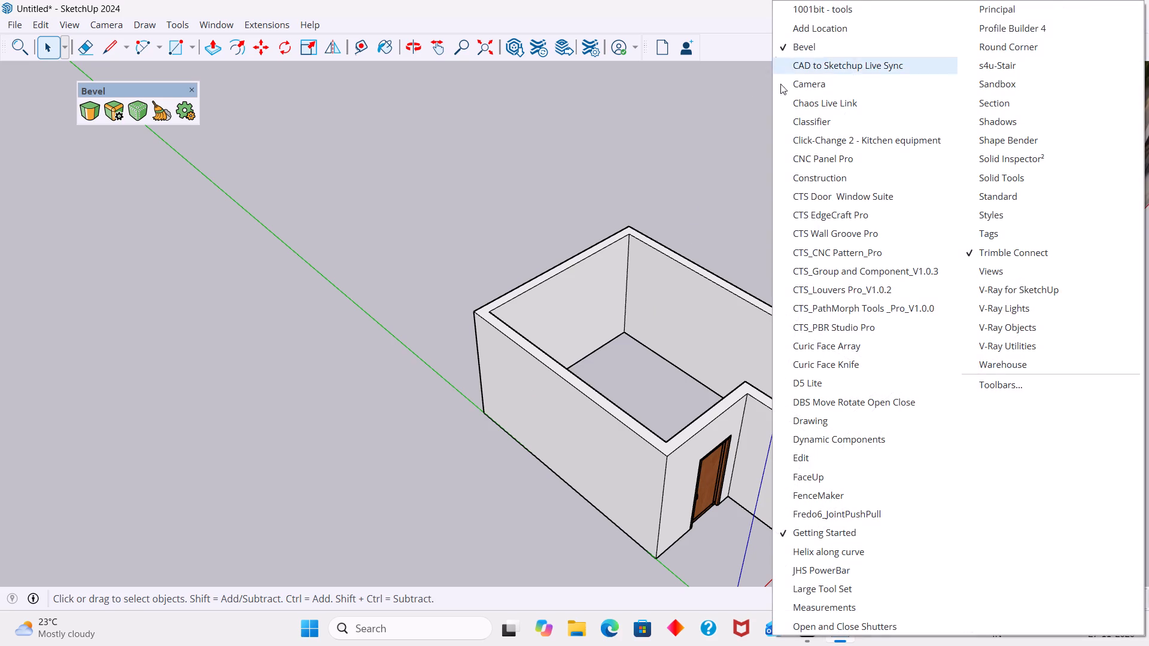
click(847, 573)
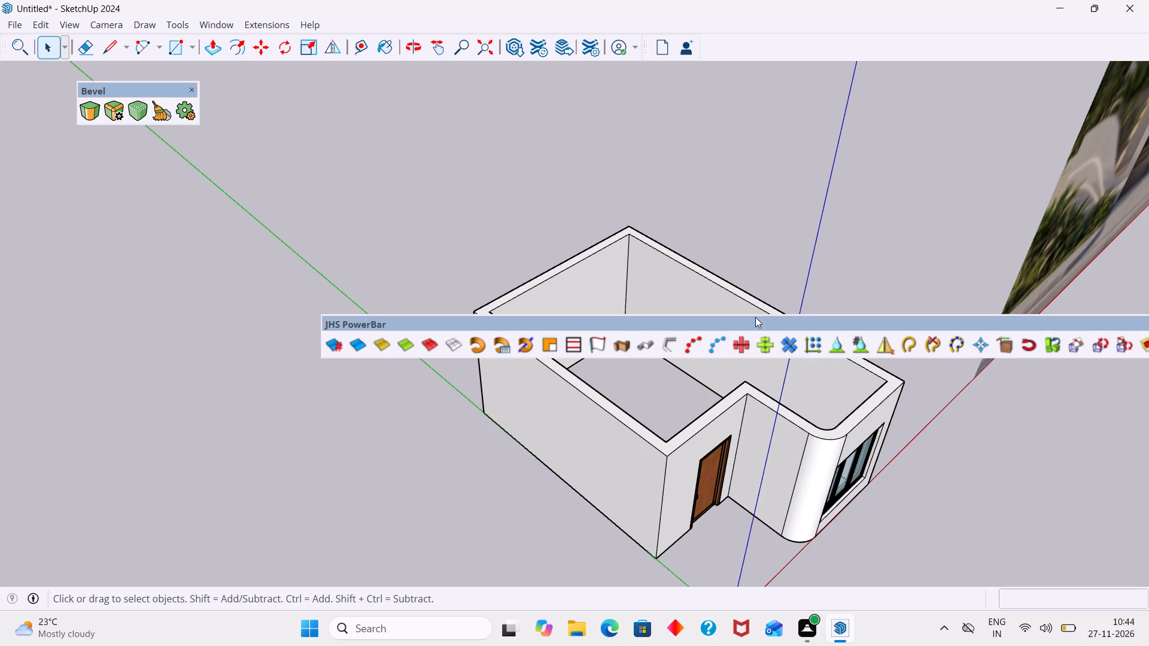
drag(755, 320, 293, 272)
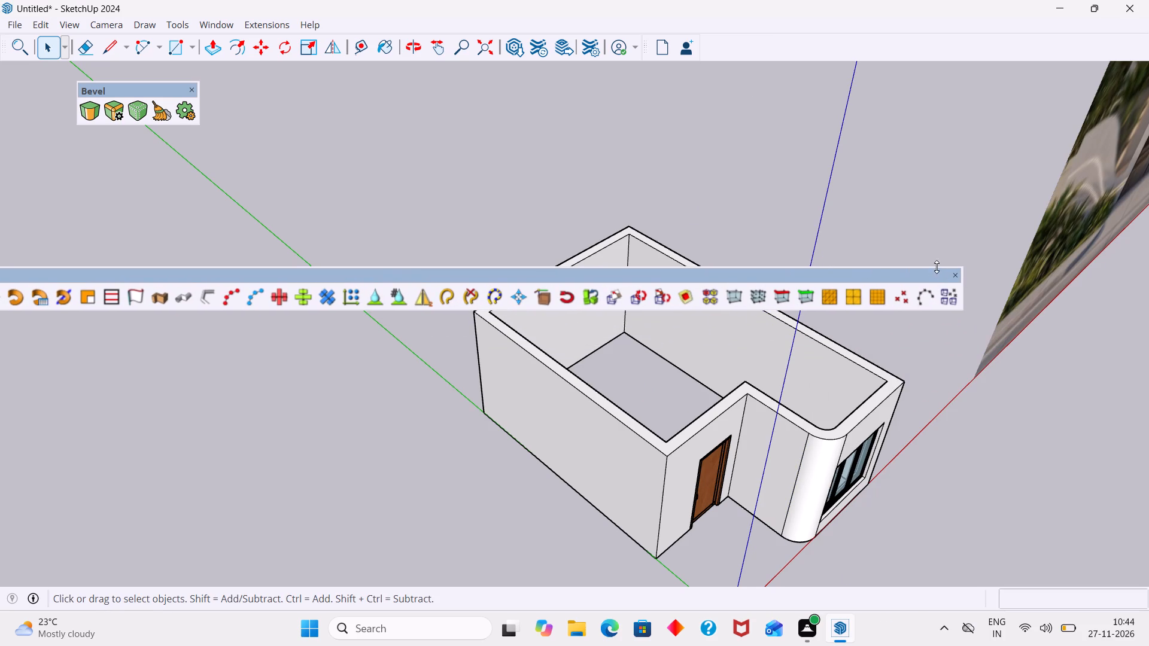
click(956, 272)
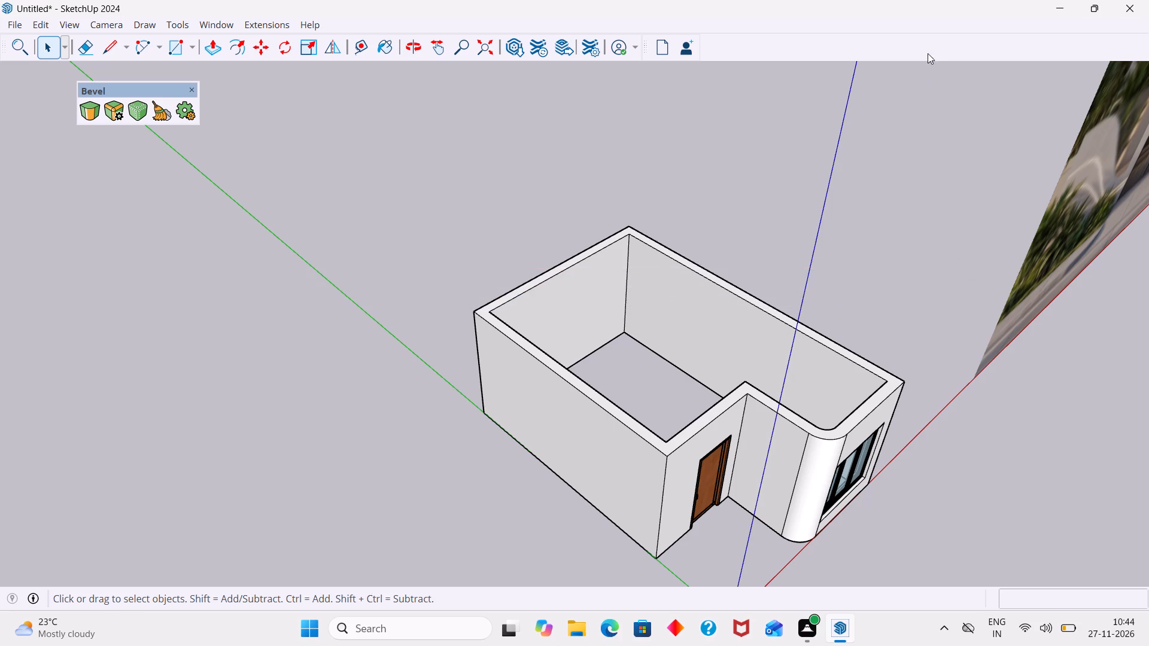
Display the Fredo6_JointPushPull tool set.
right_click(928, 45)
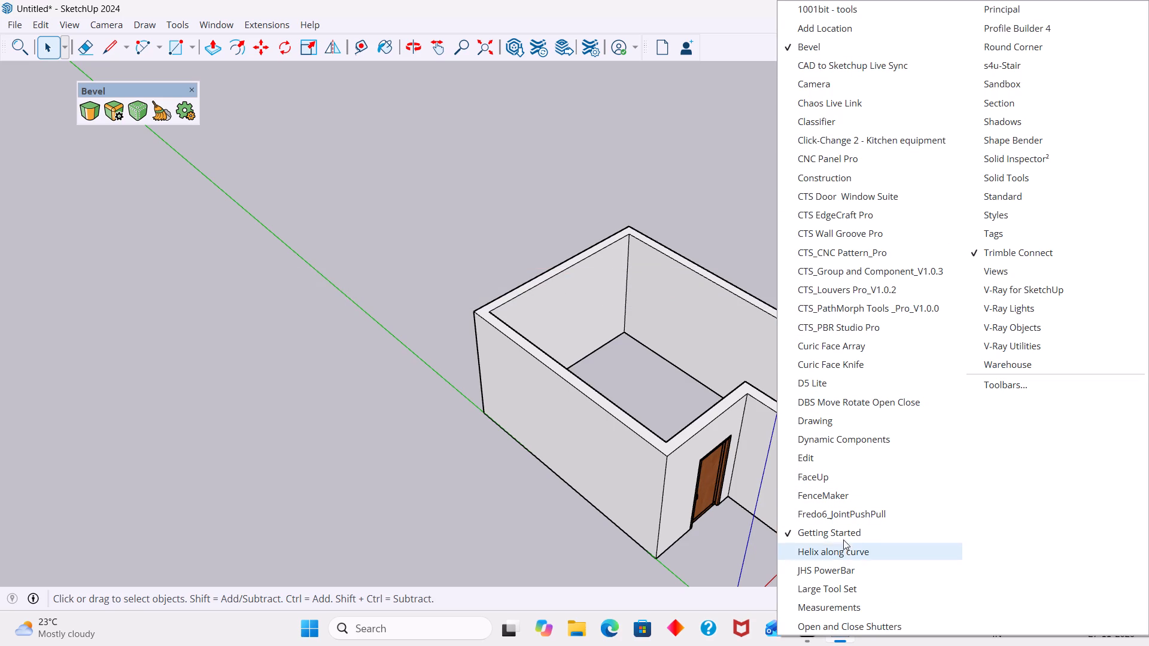
click(843, 514)
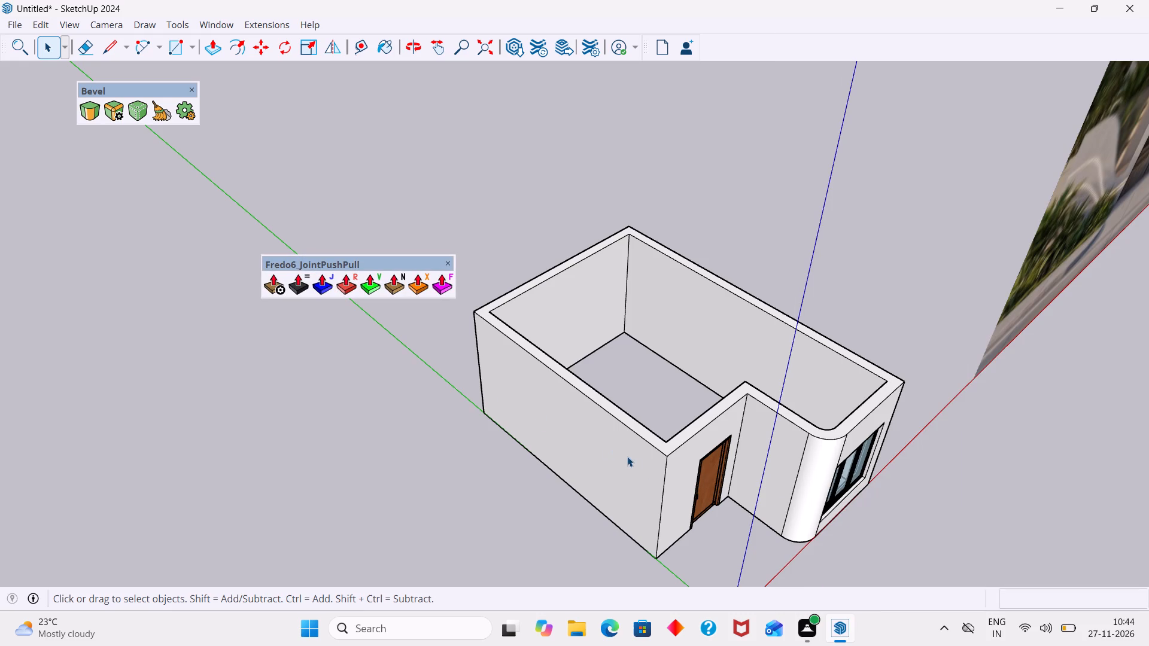
Inside the ground-floor wall group, Joint Push Pull the outer face of the long side wall beside the door outward about 2' 9".
scroll(631, 464, up, 9)
scroll(685, 428, up, 8)
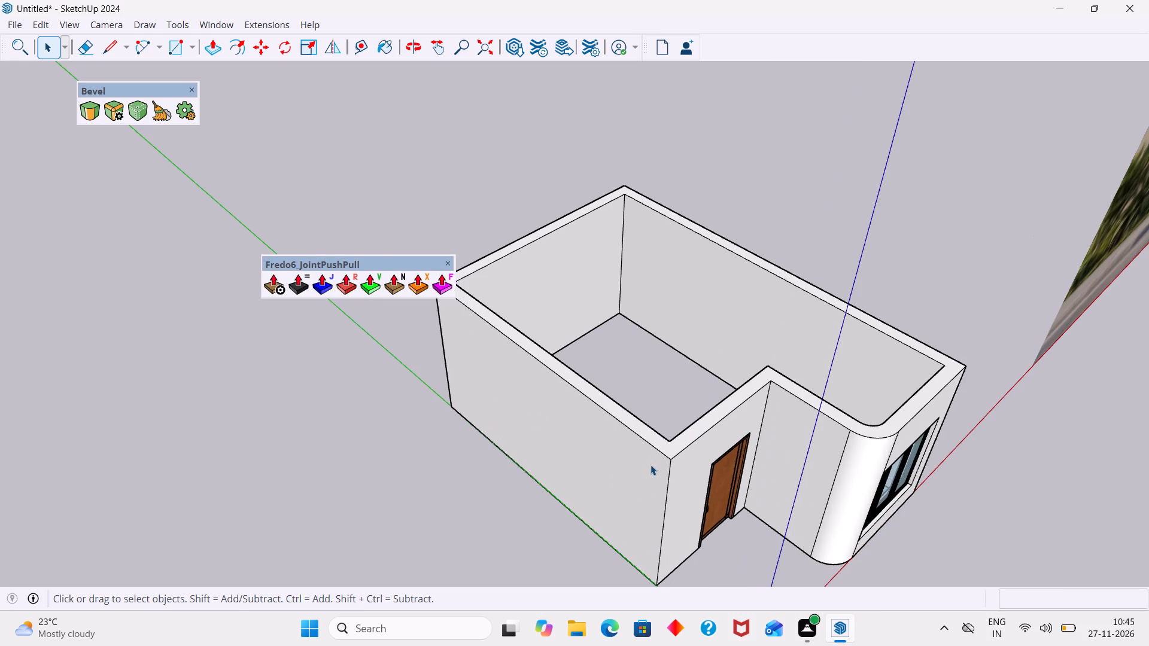
shift+middle_drag(650, 465, 728, 379)
scroll(718, 386, up, 9)
click(708, 392)
double_click(706, 397)
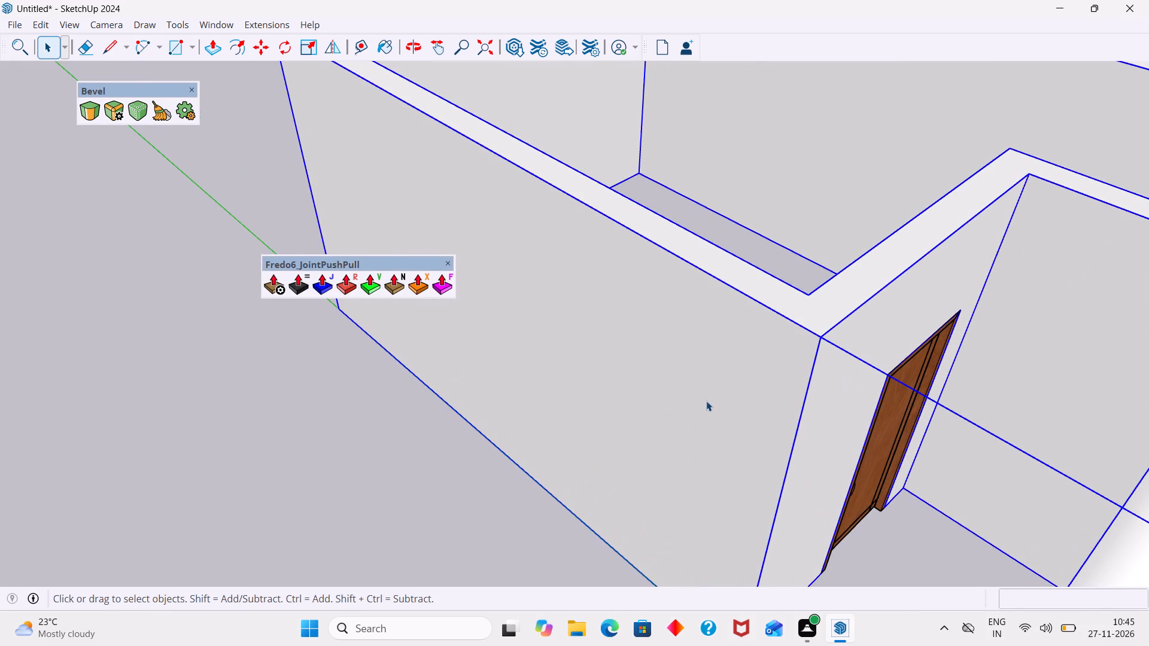
double_click(708, 409)
double_click(713, 409)
scroll(726, 405, up, 4)
double_click(729, 399)
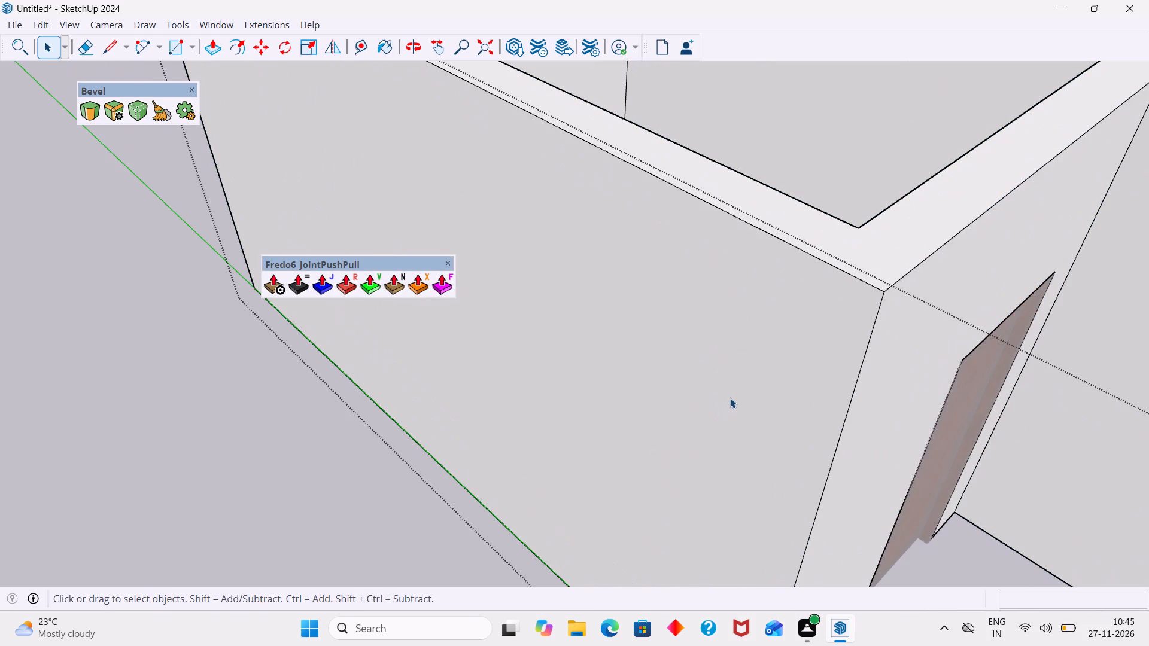
click(727, 397)
click(322, 293)
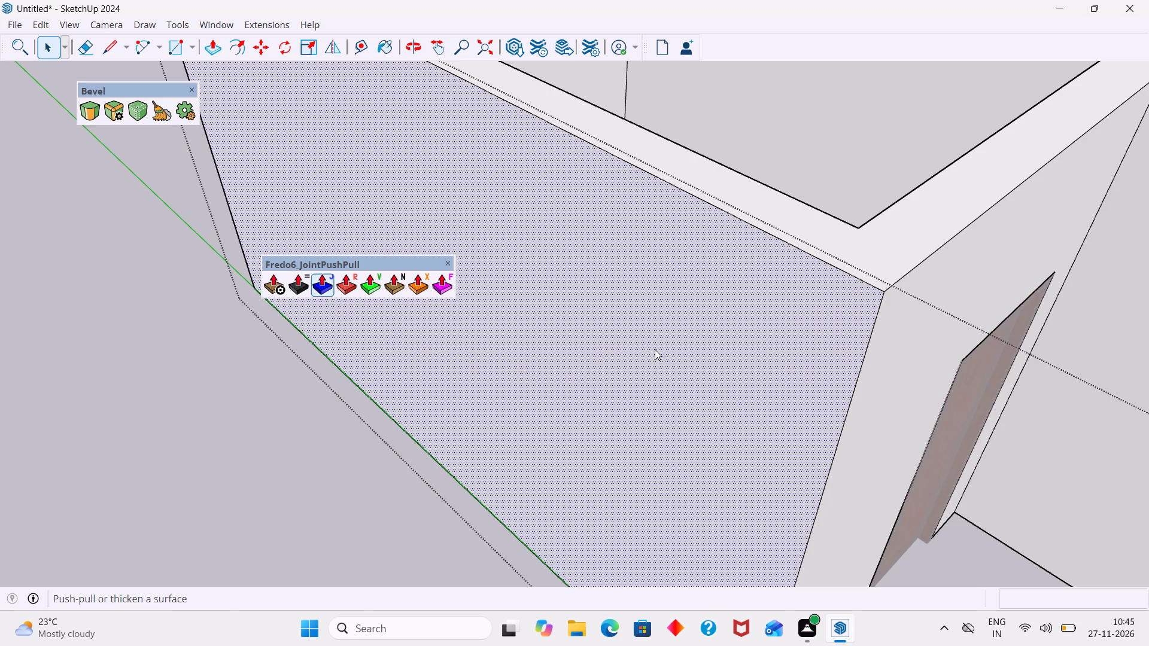
click(695, 325)
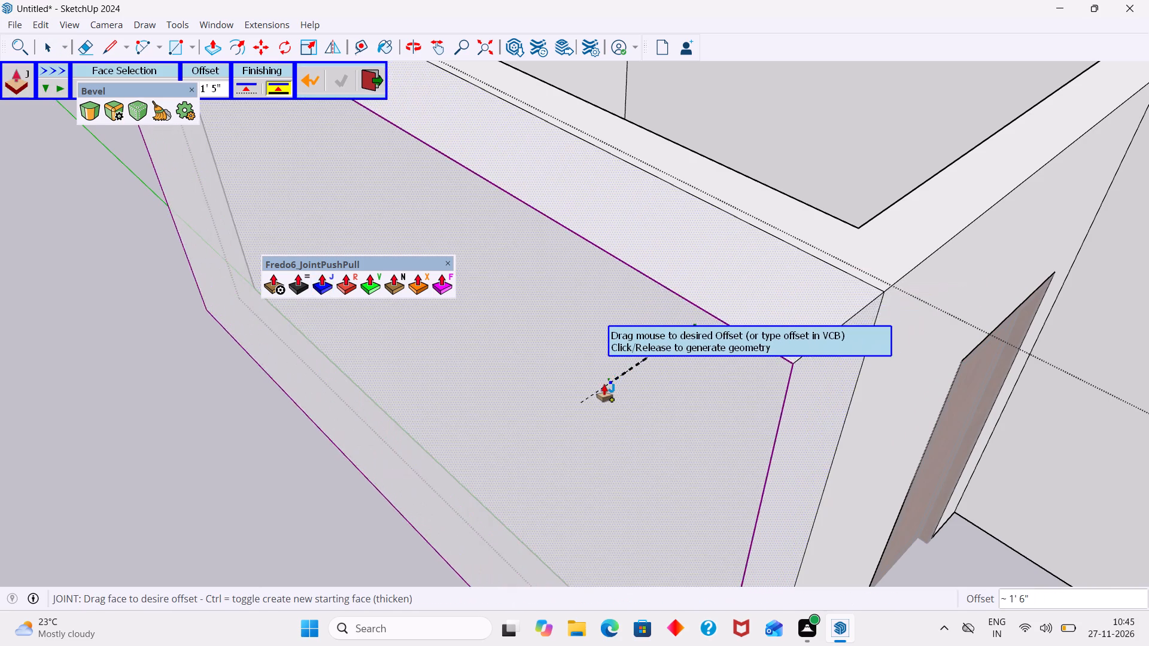
scroll(604, 385, down, 10)
middle_drag(586, 382, 520, 384)
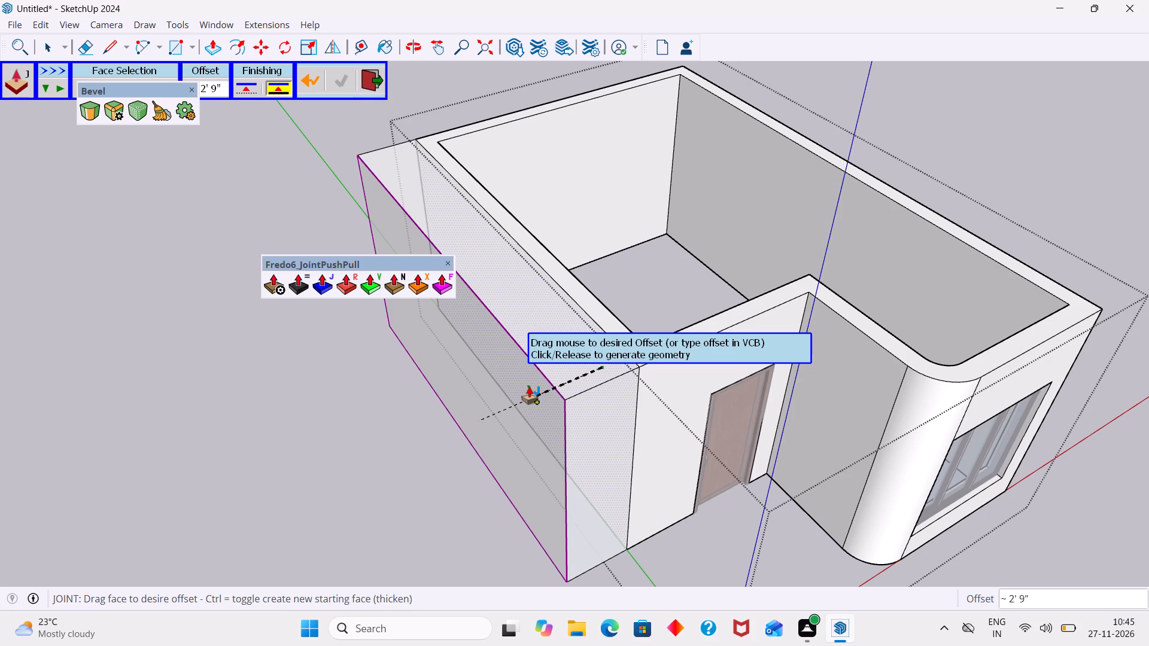
click(529, 387)
Erase the seam lines between the original and extended wall on the top face and the door-side front face.
middle_drag(612, 358, 437, 406)
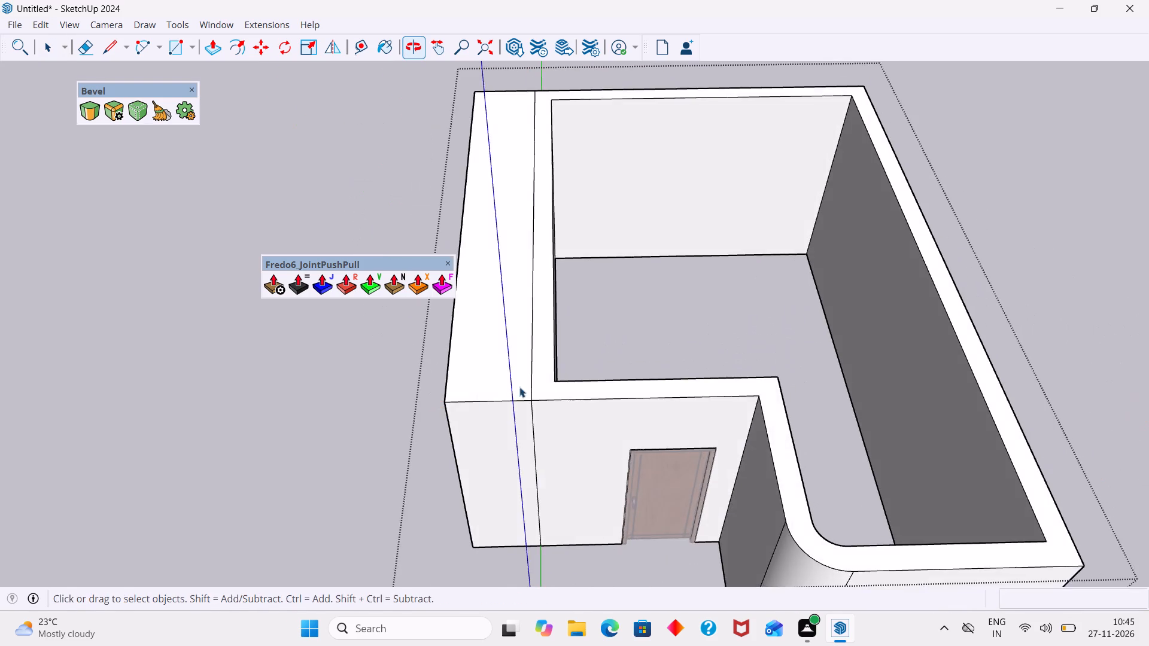
scroll(556, 382, down, 2)
shift+middle_drag(606, 371, 446, 434)
scroll(445, 433, up, 4)
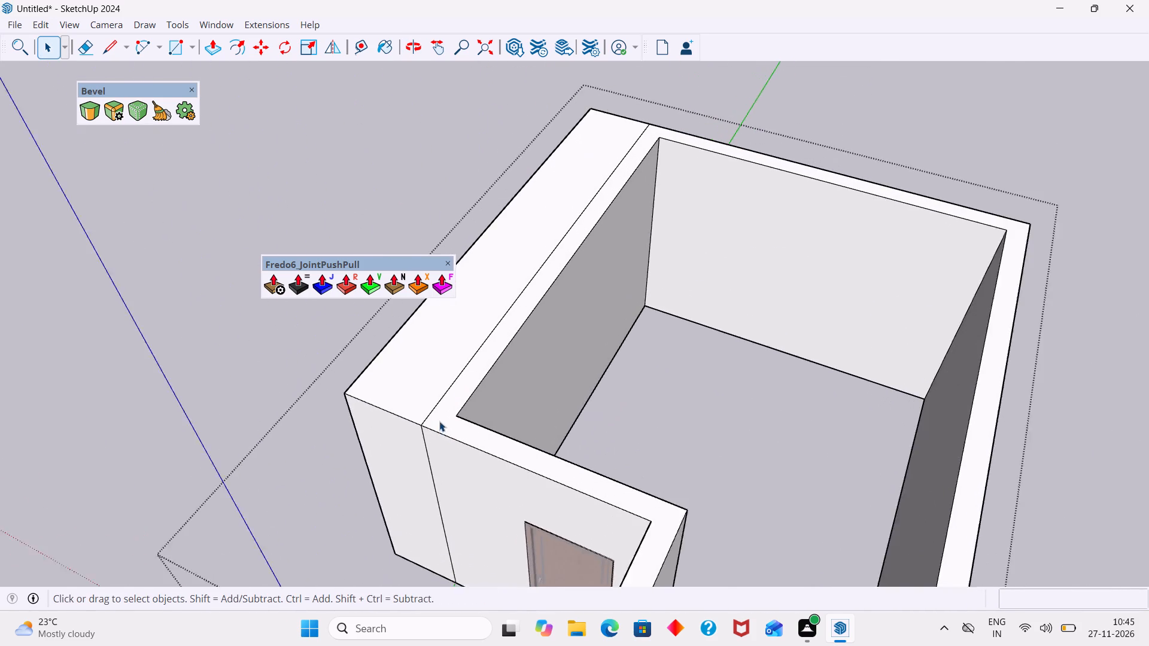
scroll(439, 421, up, 4)
scroll(437, 412, down, 4)
middle_drag(457, 409, 563, 410)
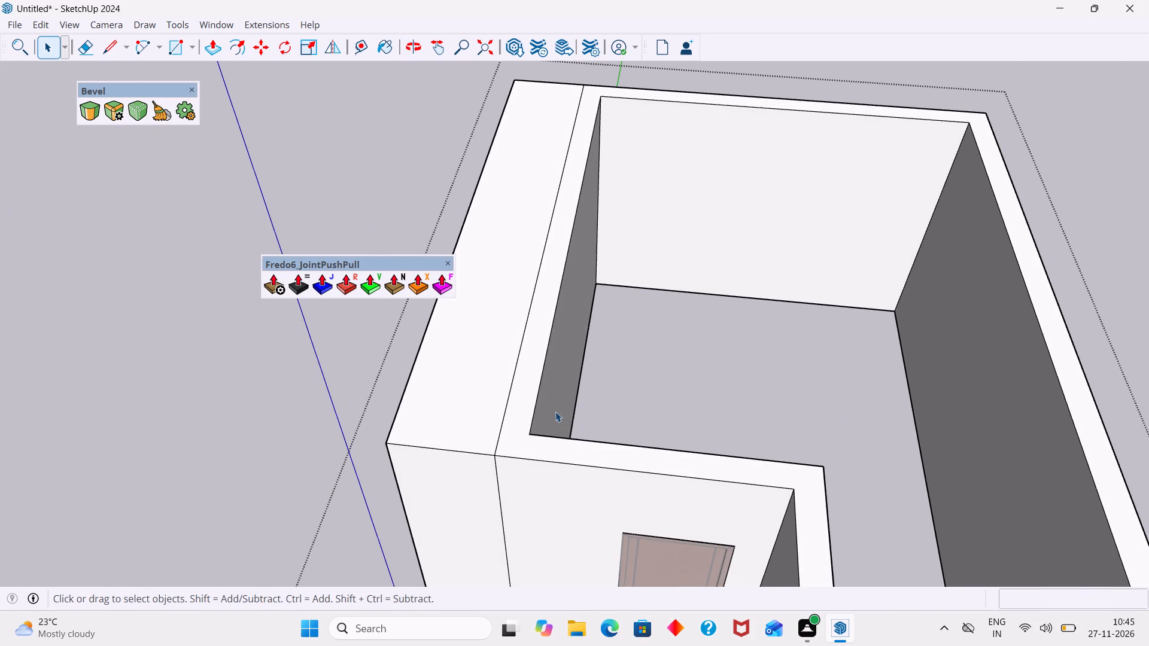
scroll(563, 409, down, 4)
middle_drag(573, 410, 681, 469)
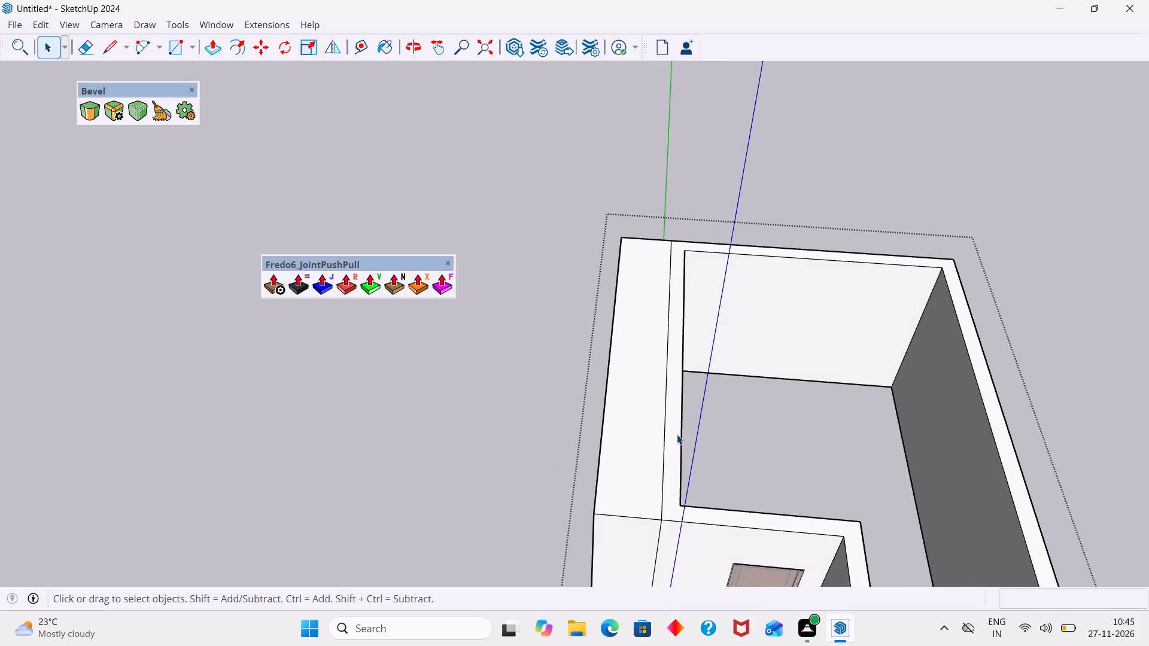
key(t)
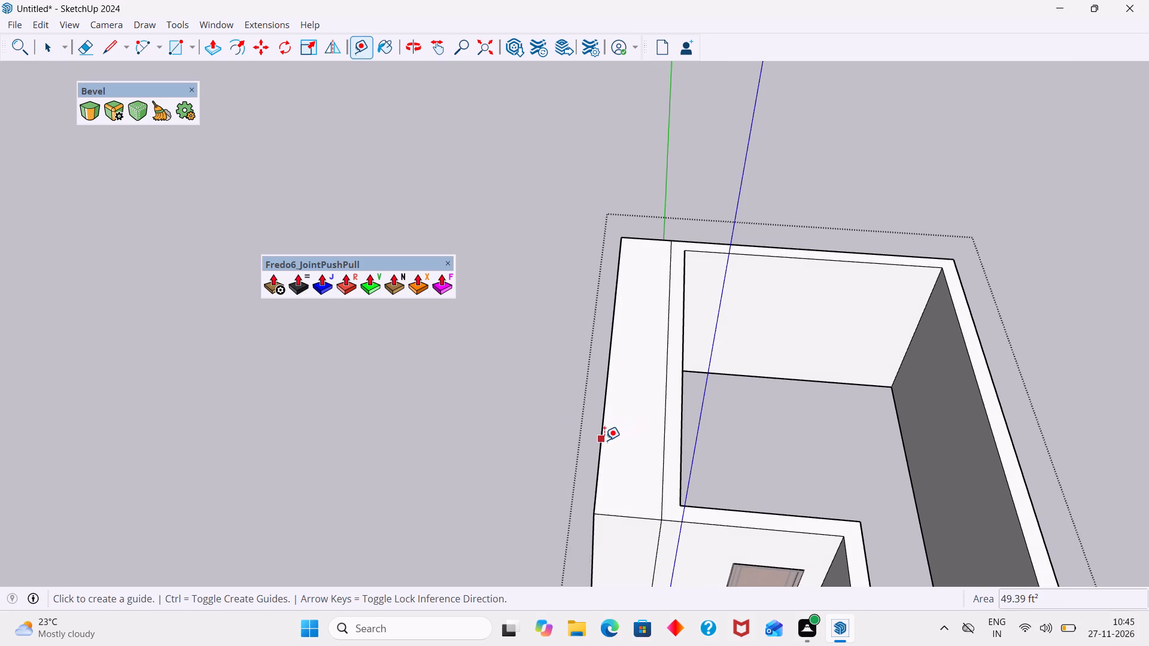
key(space)
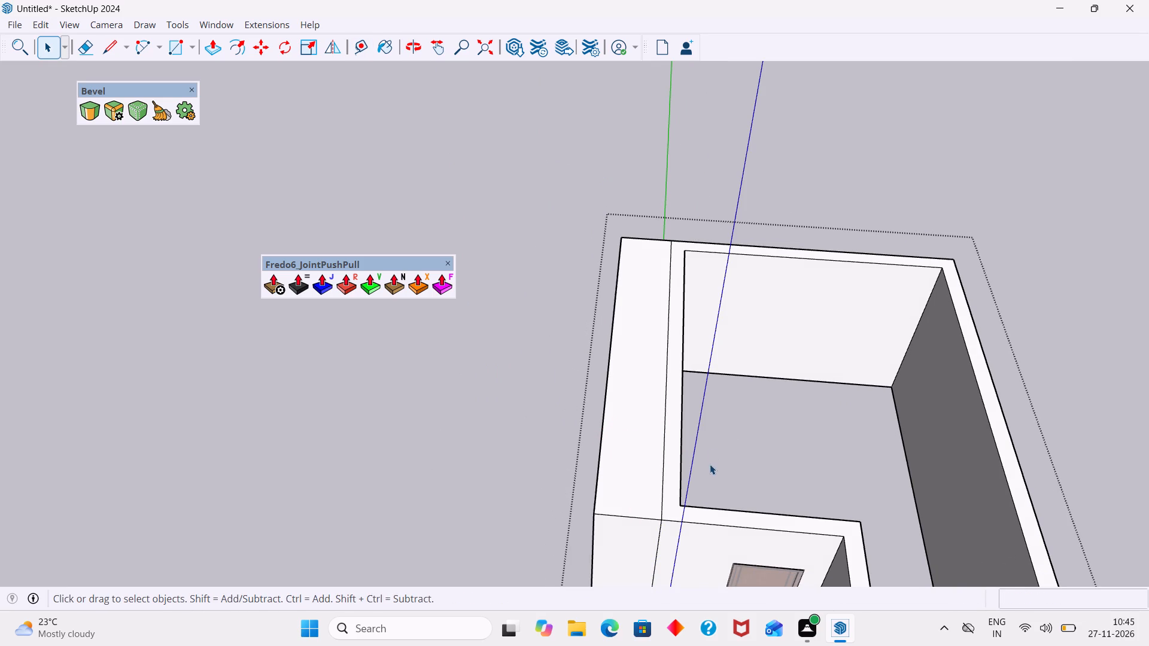
key(e)
drag(670, 483, 656, 484)
drag(665, 547, 651, 548)
Examine the extended ground-floor walls from below and above, and close the wall group.
scroll(672, 524, down, 3)
middle_drag(671, 475, 624, 435)
scroll(680, 417, down, 9)
middle_drag(681, 464, 808, 346)
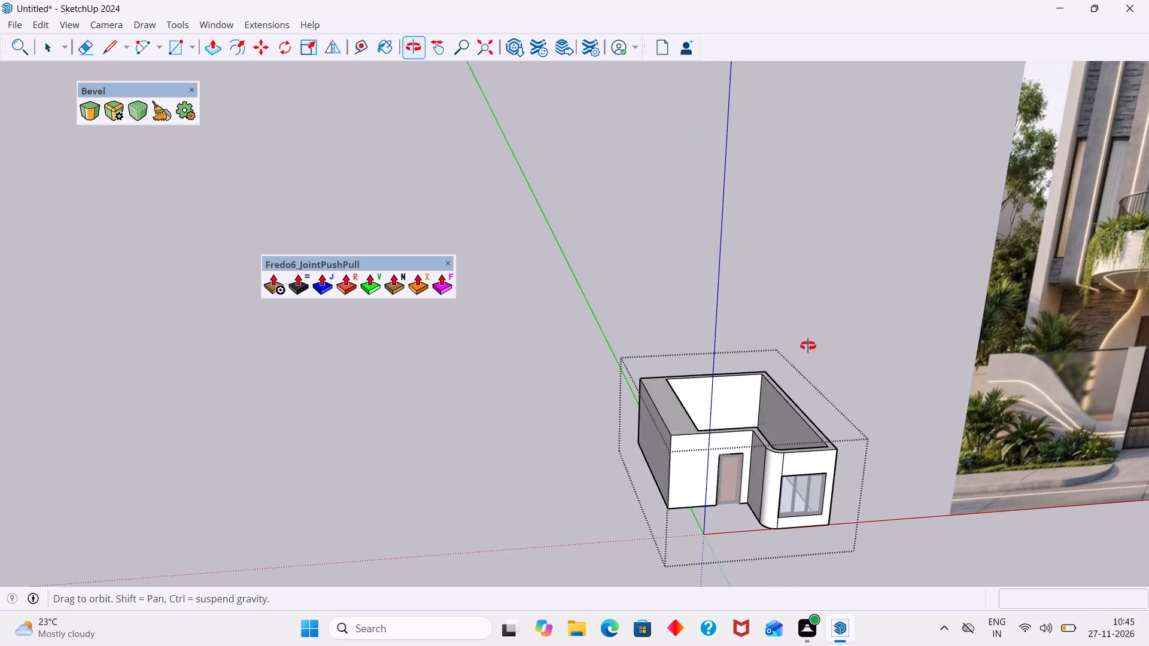
middle_drag(808, 346, 808, 345)
scroll(725, 475, down, 1)
middle_drag(723, 473, 743, 319)
middle_drag(732, 457, 744, 319)
scroll(744, 319, down, 1)
middle_drag(755, 452, 743, 410)
scroll(674, 479, up, 3)
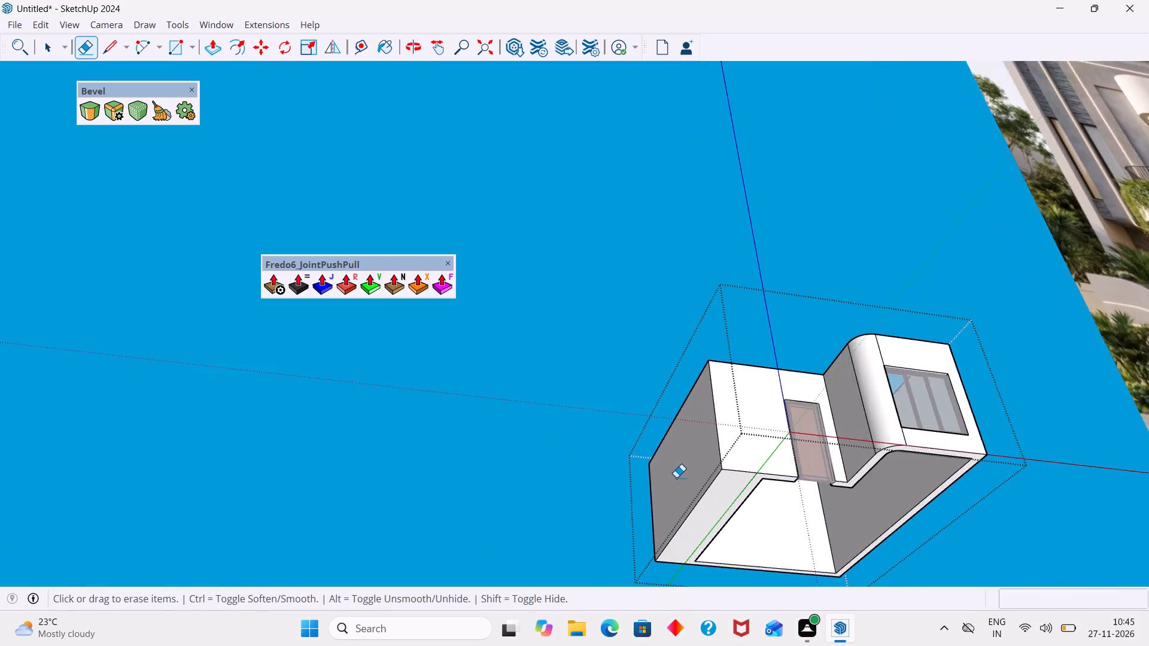
scroll(676, 477, up, 6)
middle_drag(736, 492, 944, 535)
middle_drag(870, 440, 826, 560)
scroll(826, 571, up, 1)
scroll(805, 468, down, 6)
middle_drag(792, 482, 753, 573)
middle_drag(782, 441, 694, 566)
scroll(758, 477, up, 1)
middle_drag(752, 483, 695, 550)
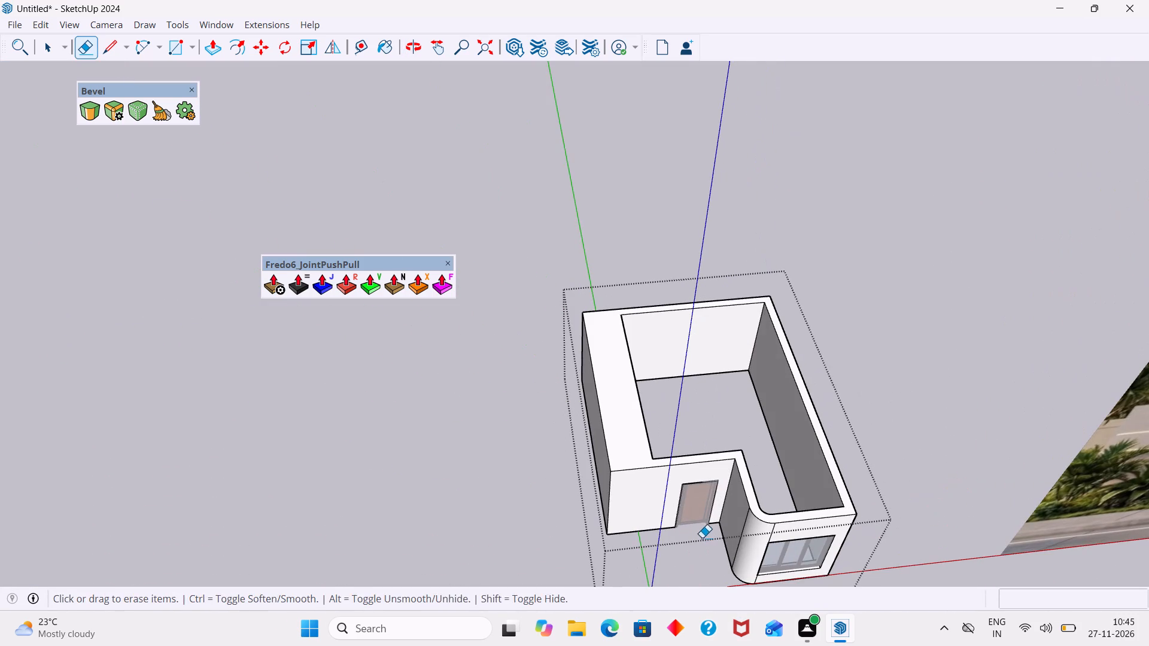
key(space)
click(922, 397)
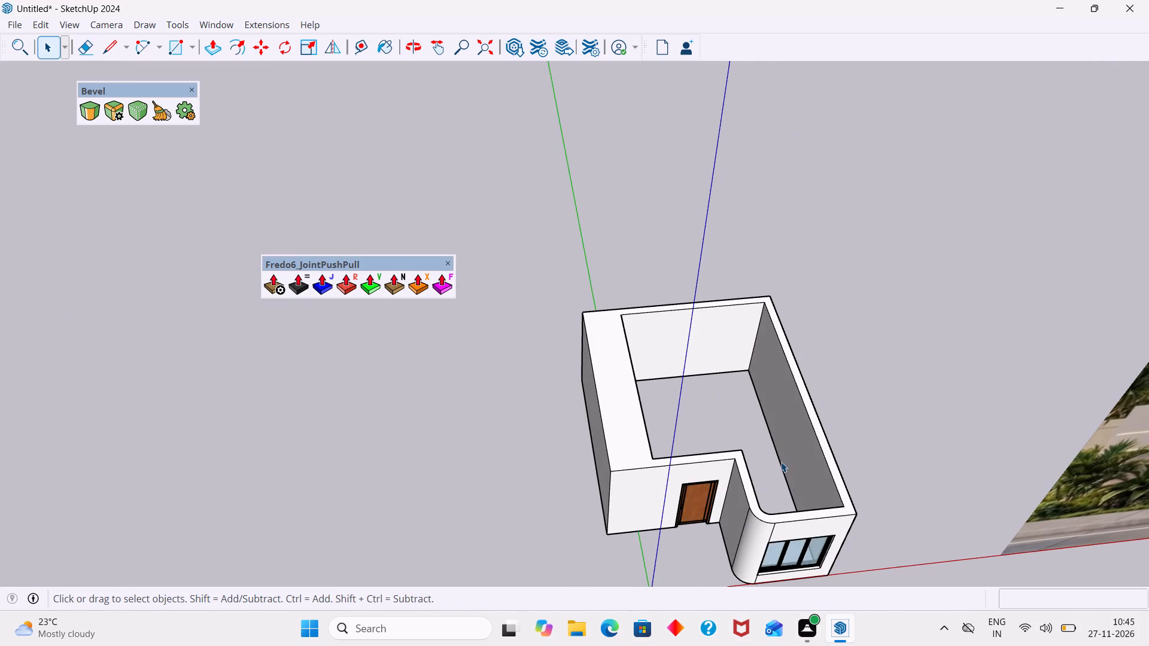
Place a guide line 9" inward from the outer top edge of the extended side wall.
key(t)
scroll(643, 456, up, 8)
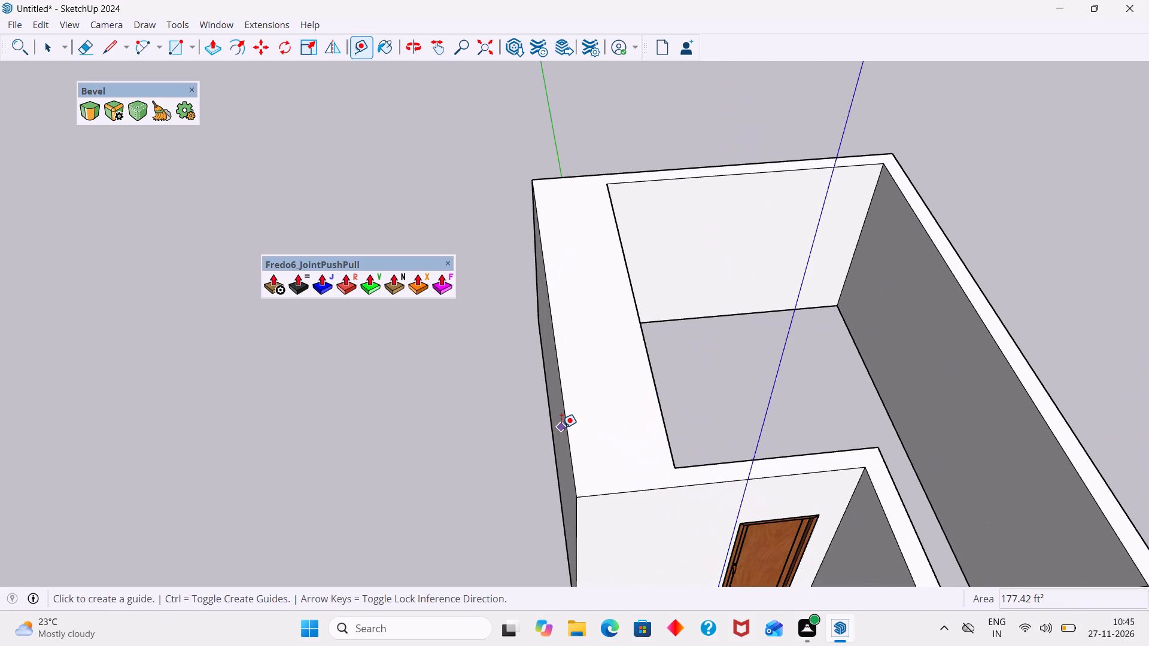
click(568, 424)
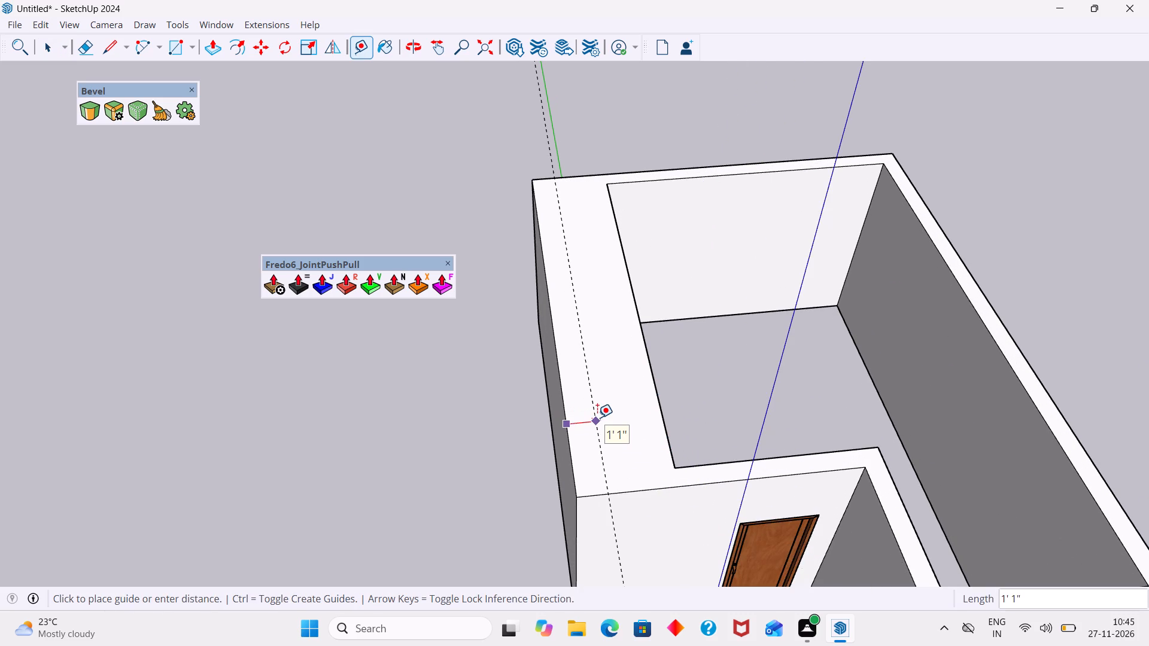
key(9)
key(shift+quotedbl)
key(Return)
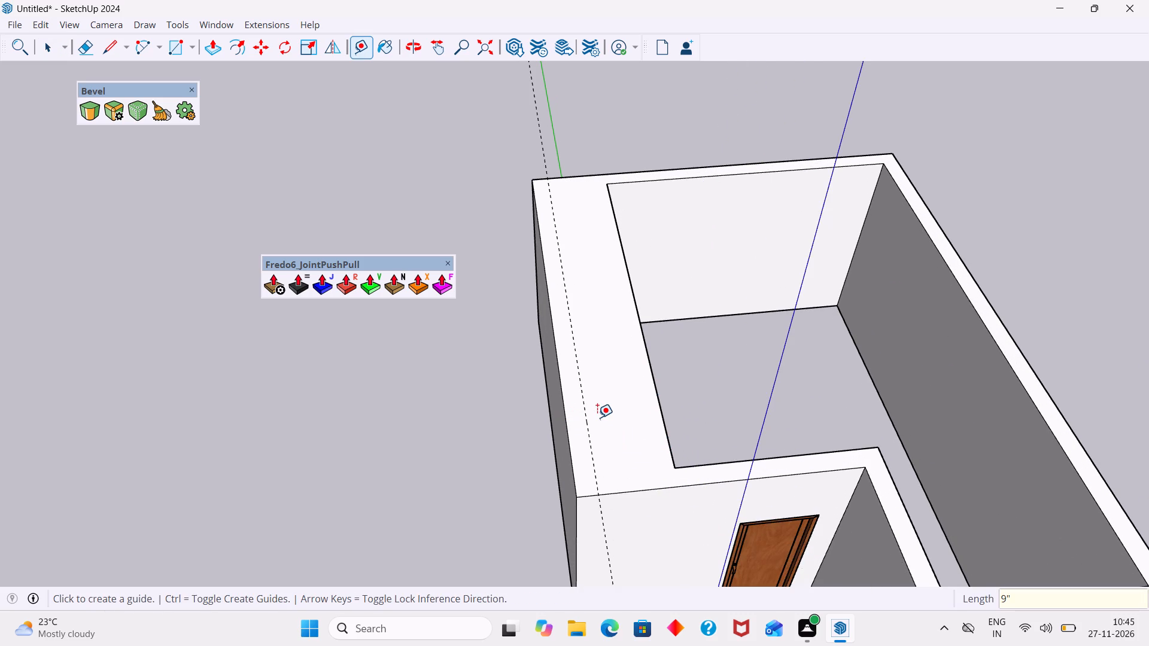
key(space)
Inside the wall group, Joint Push Pull the extended side wall's inner face about 2' 9" outward to the guide line.
scroll(729, 402, up, 6)
middle_drag(662, 422, 581, 440)
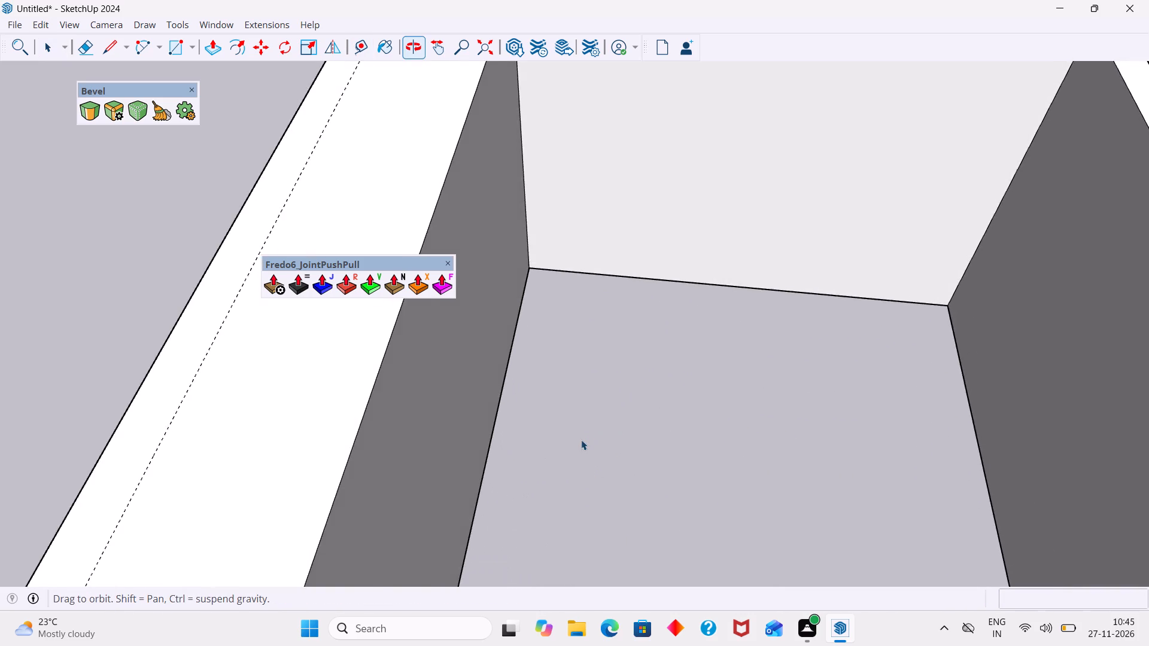
scroll(584, 437, down, 2)
shift+middle_drag(605, 438, 646, 486)
scroll(566, 481, up, 4)
click(494, 490)
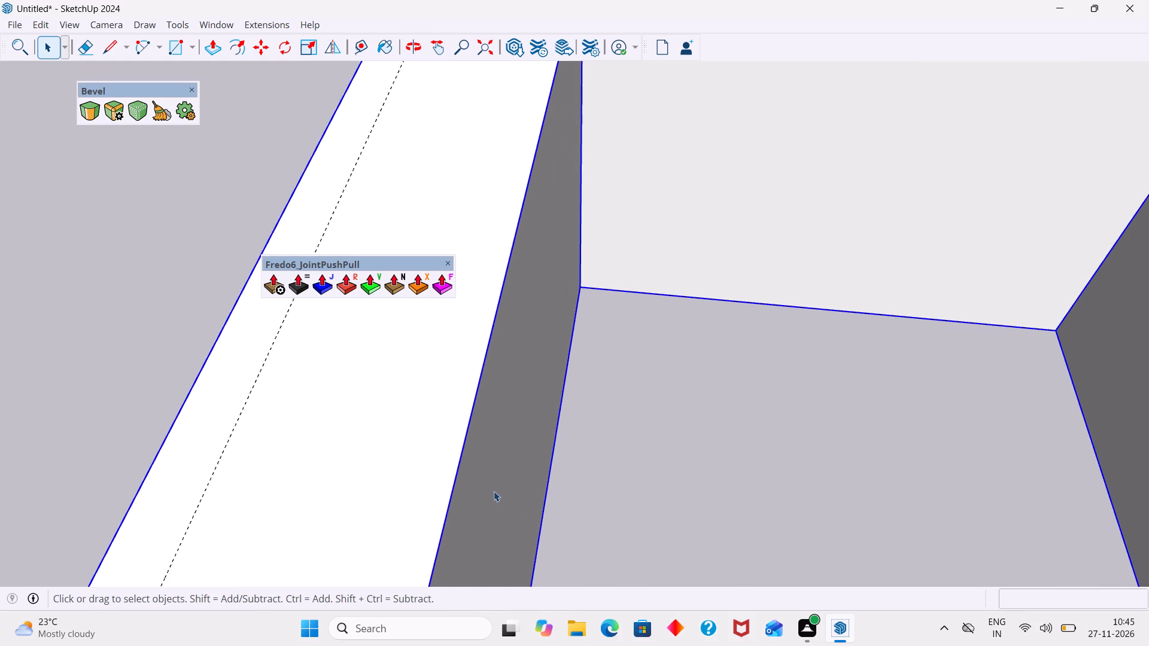
scroll(483, 477, down, 9)
middle_drag(493, 489, 389, 451)
scroll(433, 449, up, 4)
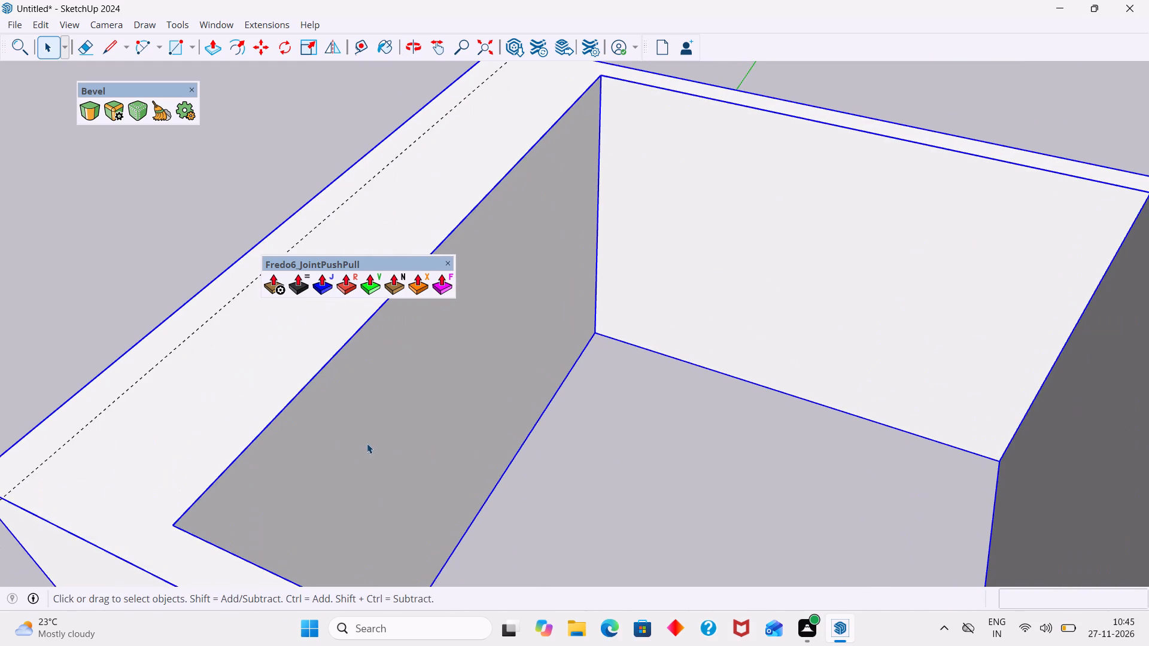
double_click(366, 443)
click(375, 462)
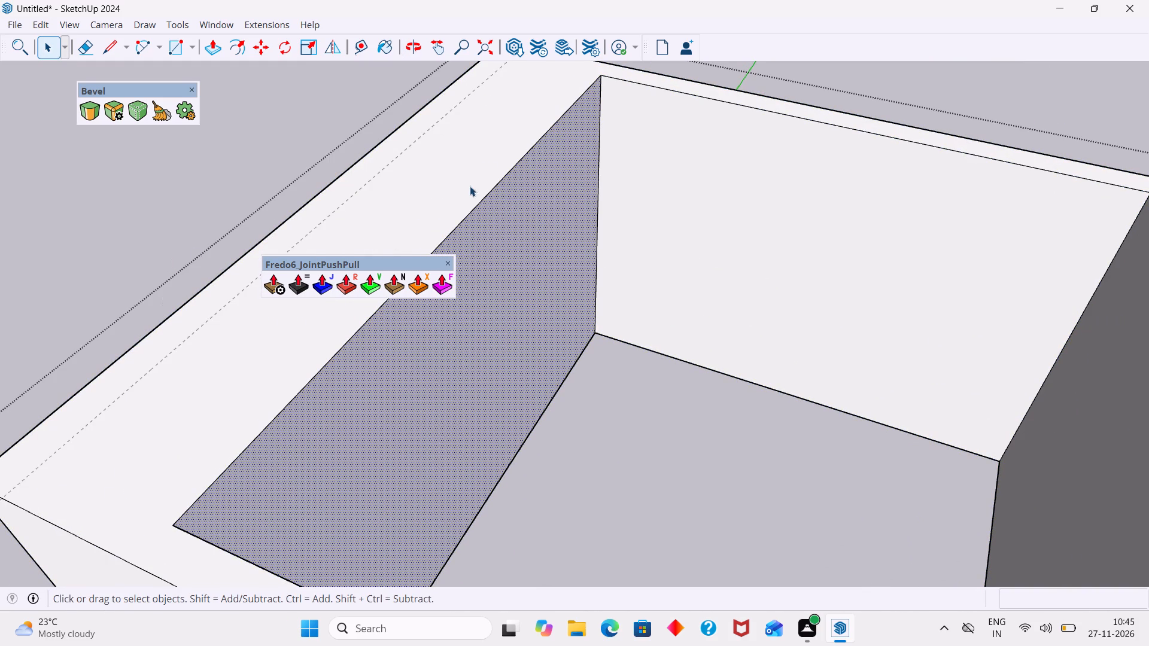
click(323, 288)
click(384, 412)
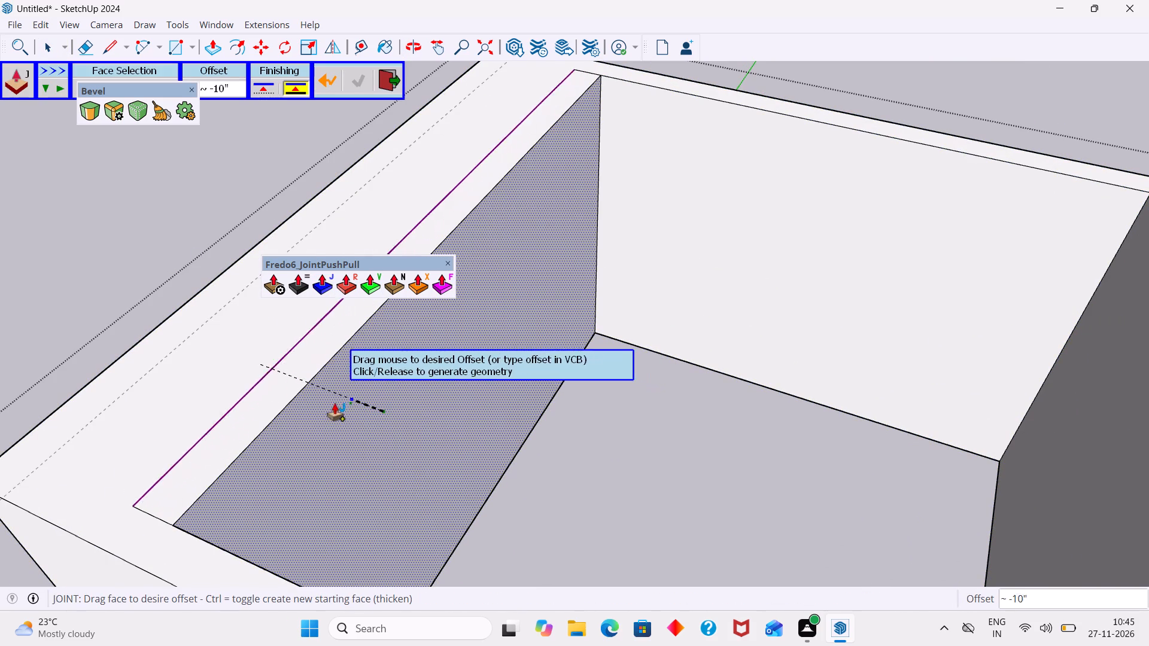
scroll(113, 460, down, 4)
shift+middle_drag(148, 443, 401, 401)
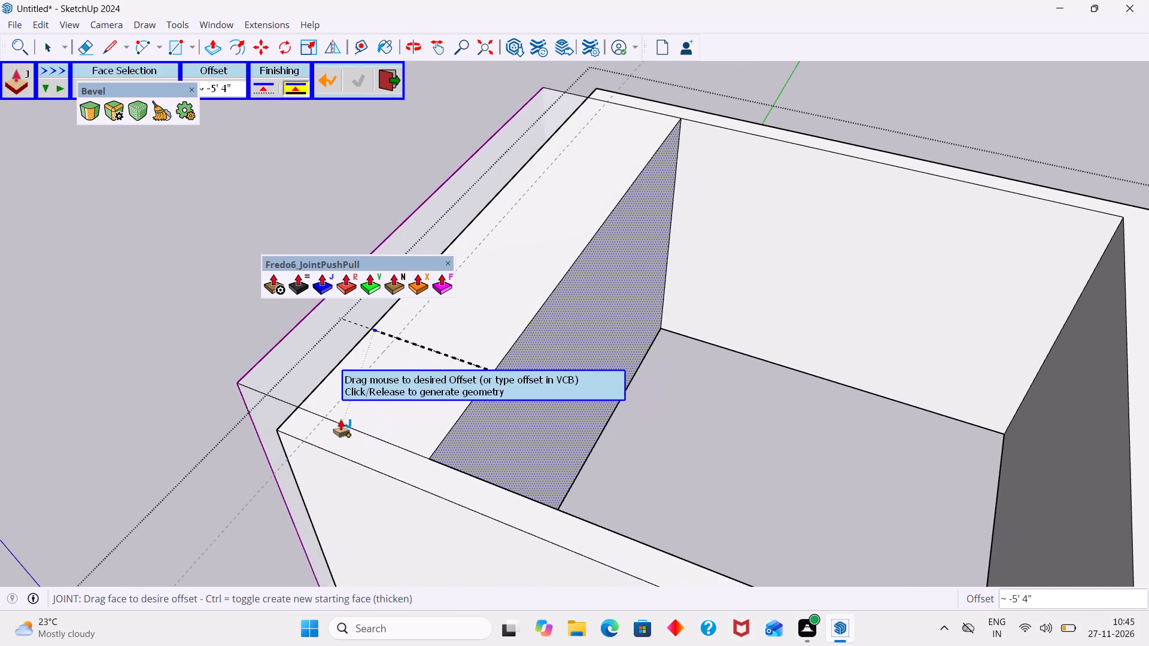
scroll(312, 426, up, 1)
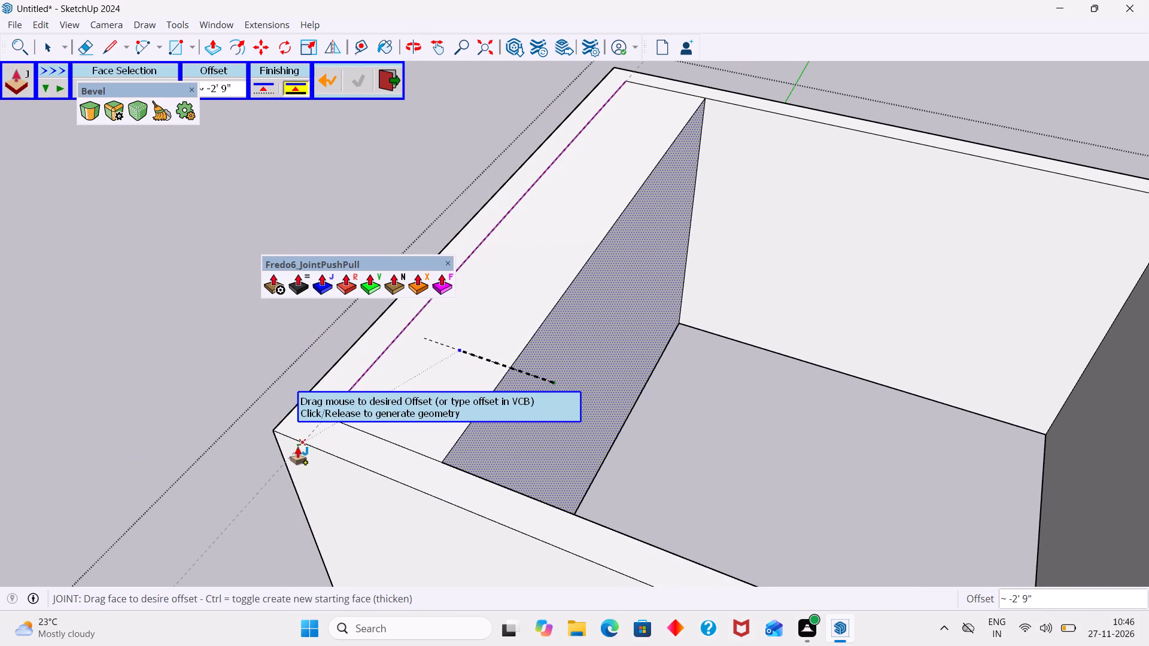
click(300, 440)
key(space)
scroll(536, 409, up, 1)
scroll(536, 409, down, 6)
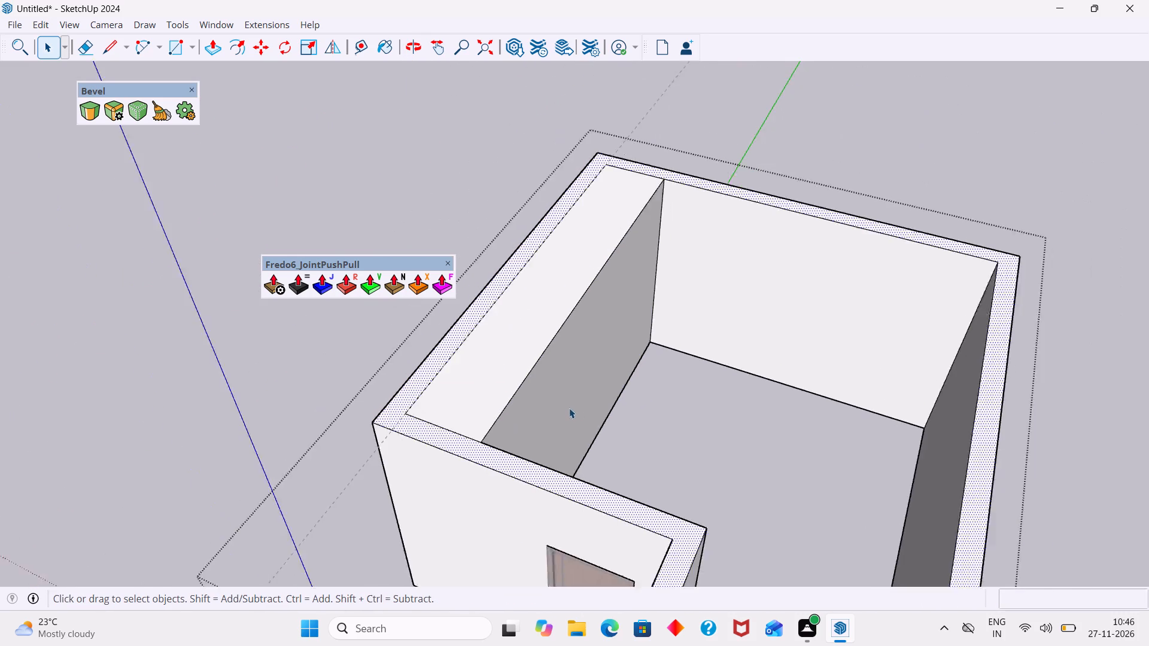
Inside the wall group, push the leftover inner top strip beside the shifted side wall 10' down to the floor.
scroll(569, 408, down, 6)
middle_drag(570, 413, 394, 445)
scroll(563, 381, up, 3)
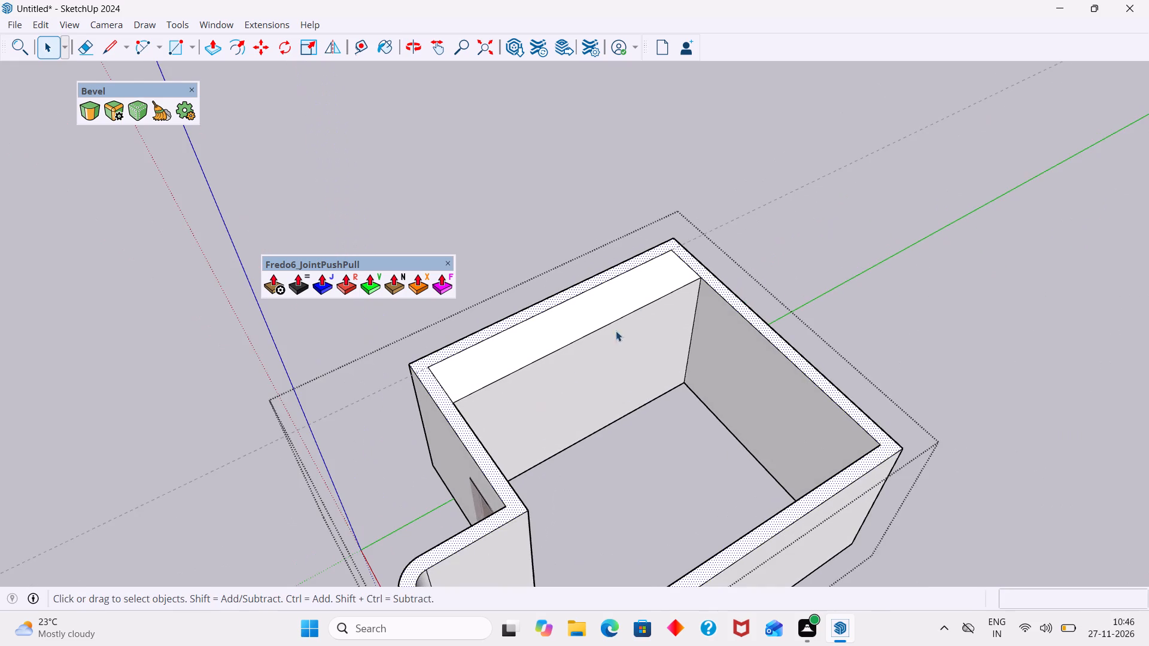
click(759, 176)
scroll(656, 279, up, 4)
click(639, 298)
triple_click(639, 300)
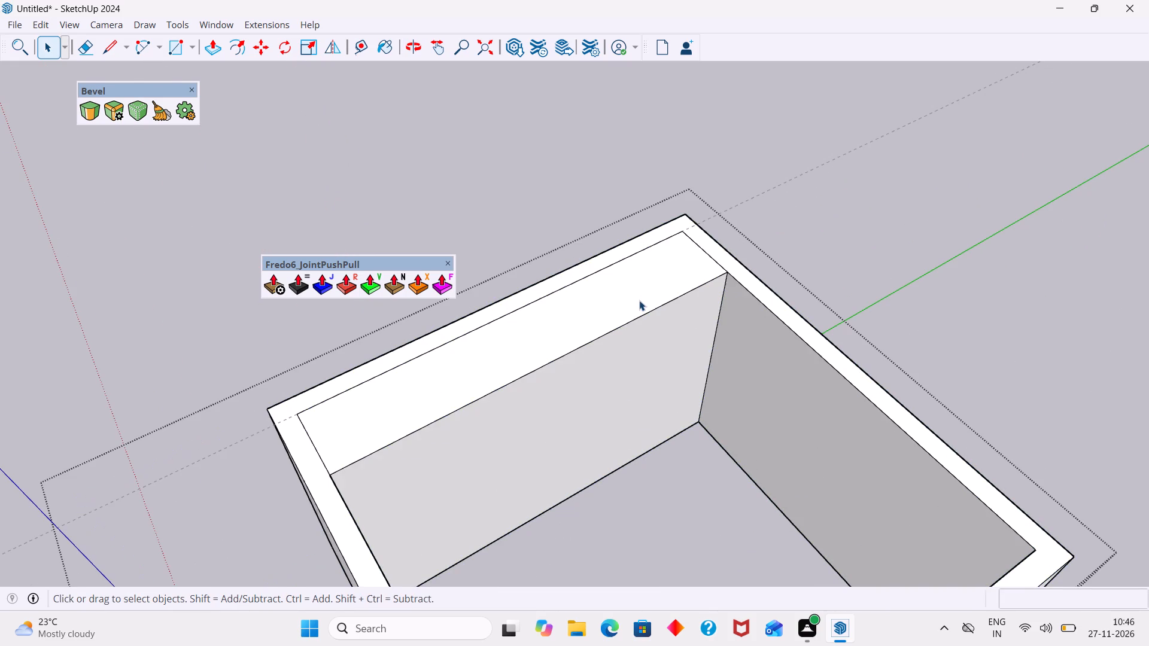
double_click(639, 300)
double_click(630, 301)
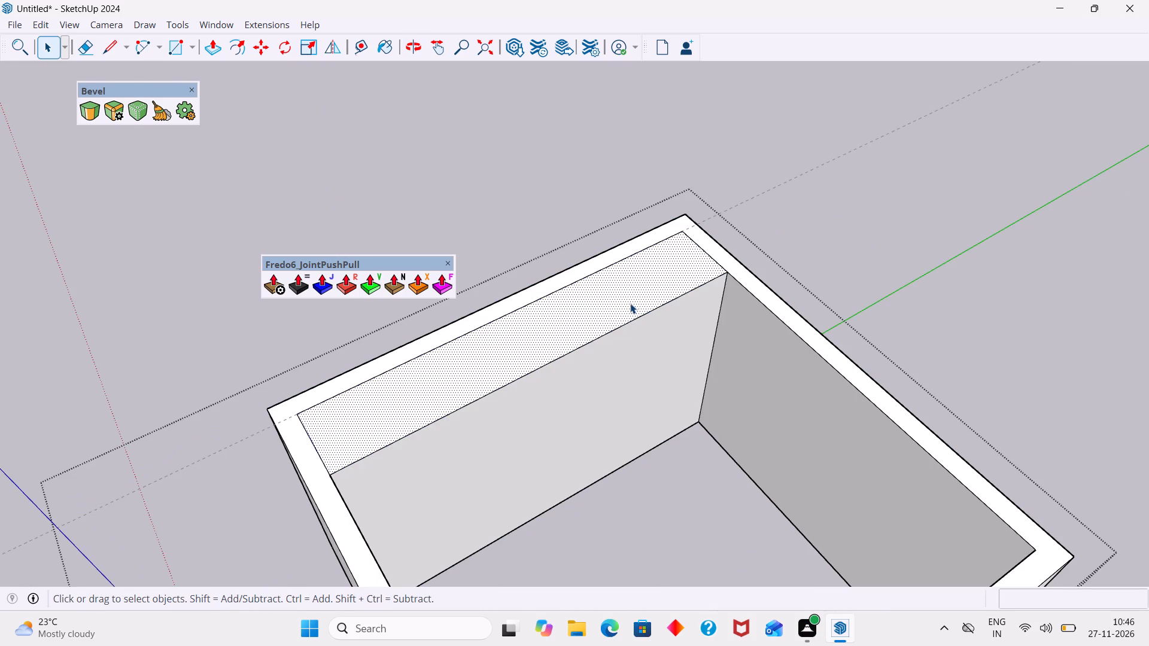
key(p)
click(632, 302)
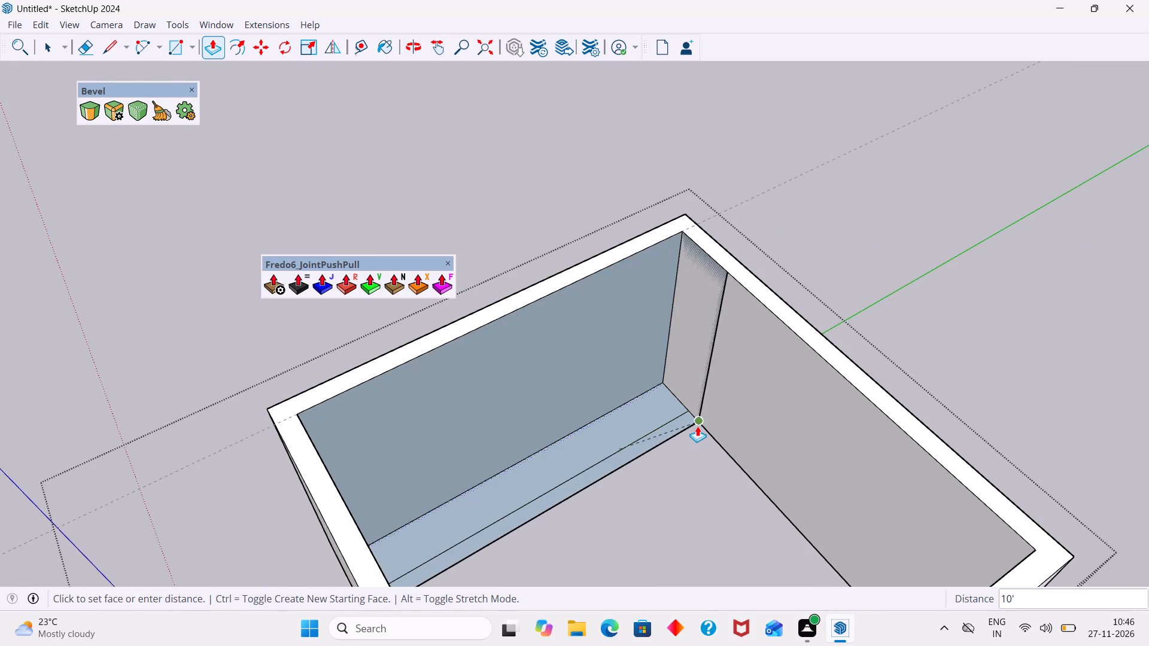
click(697, 426)
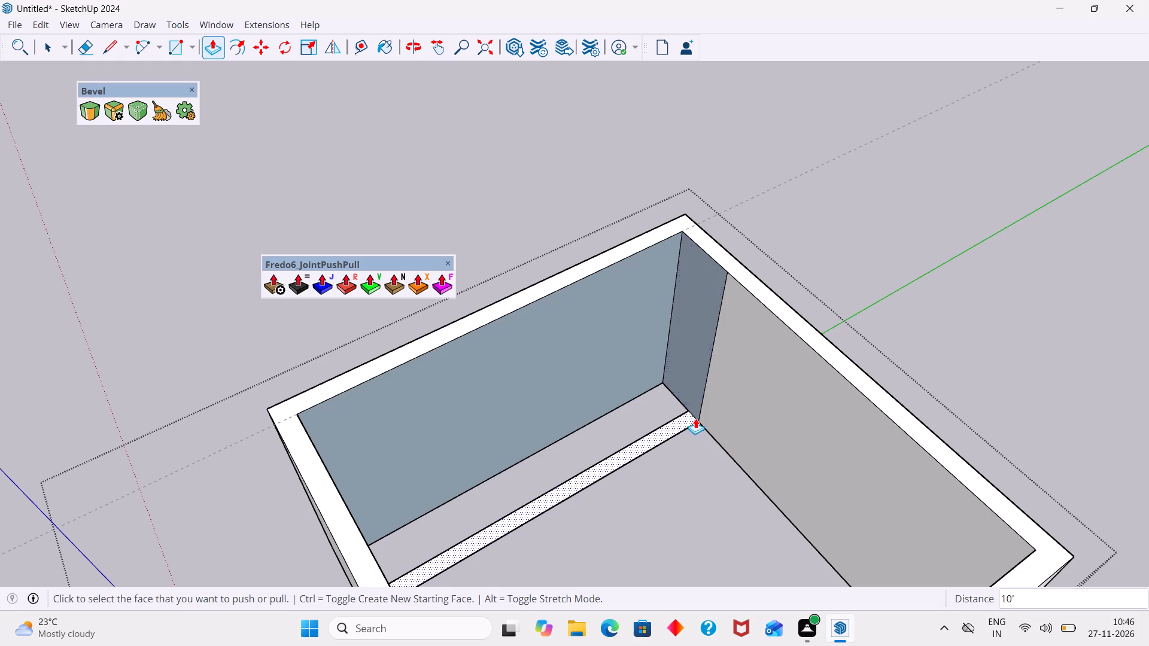
middle_drag(665, 397, 369, 386)
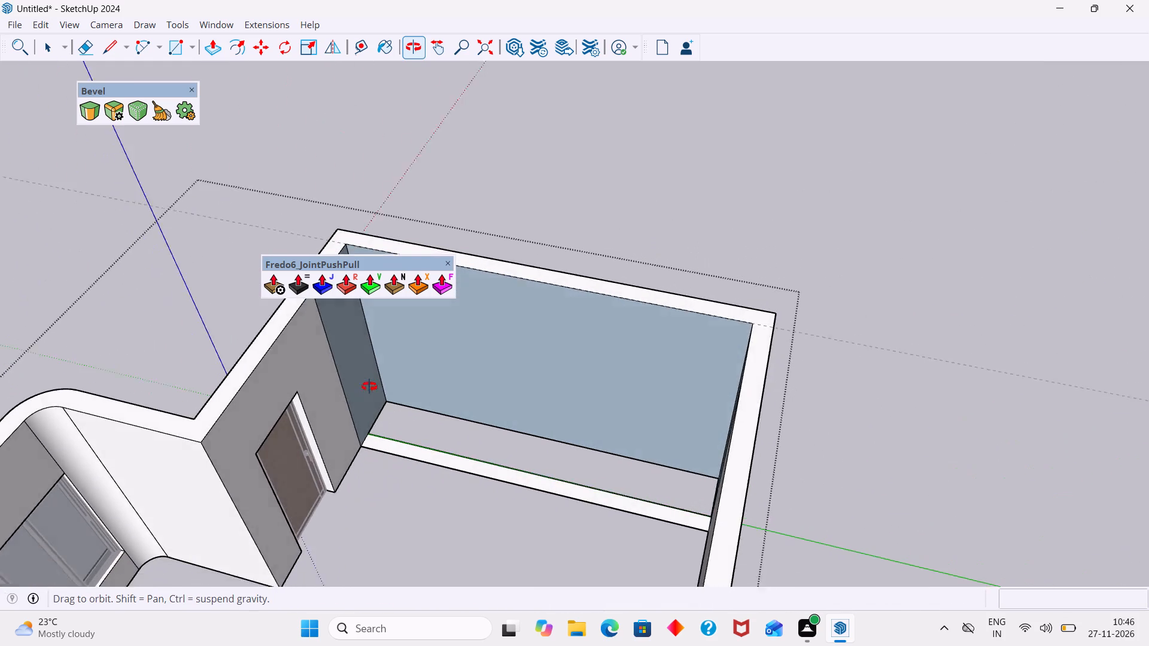
middle_drag(369, 386, 347, 397)
key(space)
Reverse the back-facing inner face of the shifted side wall inside the wall group, and close the group.
shift+middle_drag(532, 365, 576, 526)
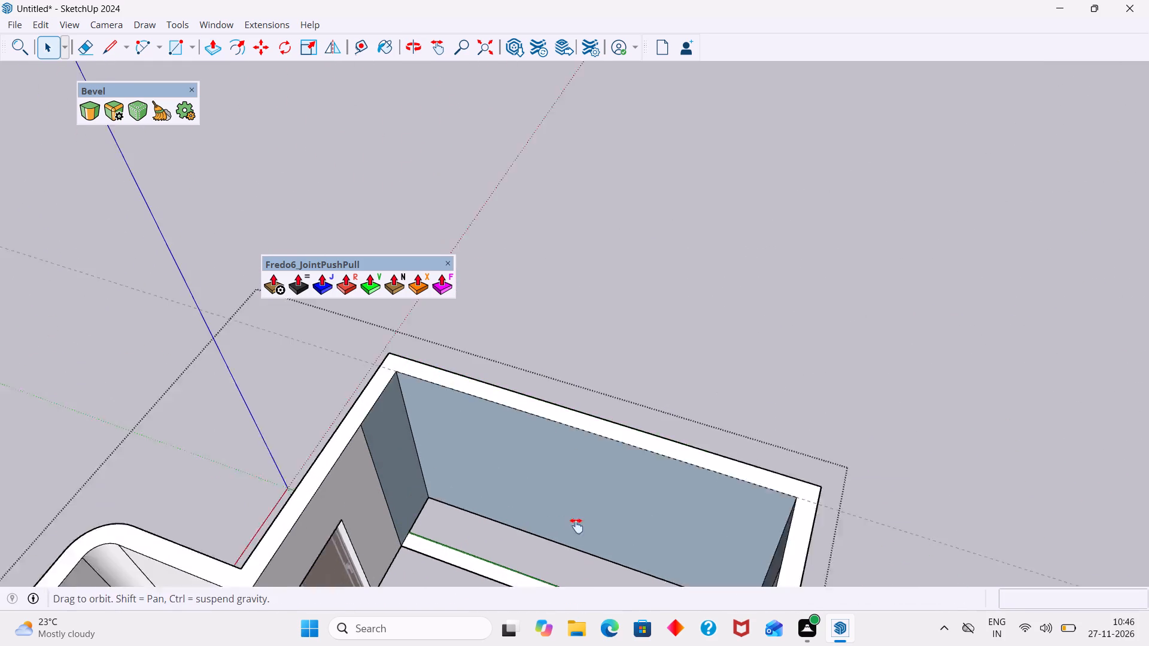
shift+middle_drag(576, 526, 585, 536)
middle_drag(504, 417, 507, 334)
scroll(504, 357, up, 4)
click(510, 349)
scroll(472, 404, down, 6)
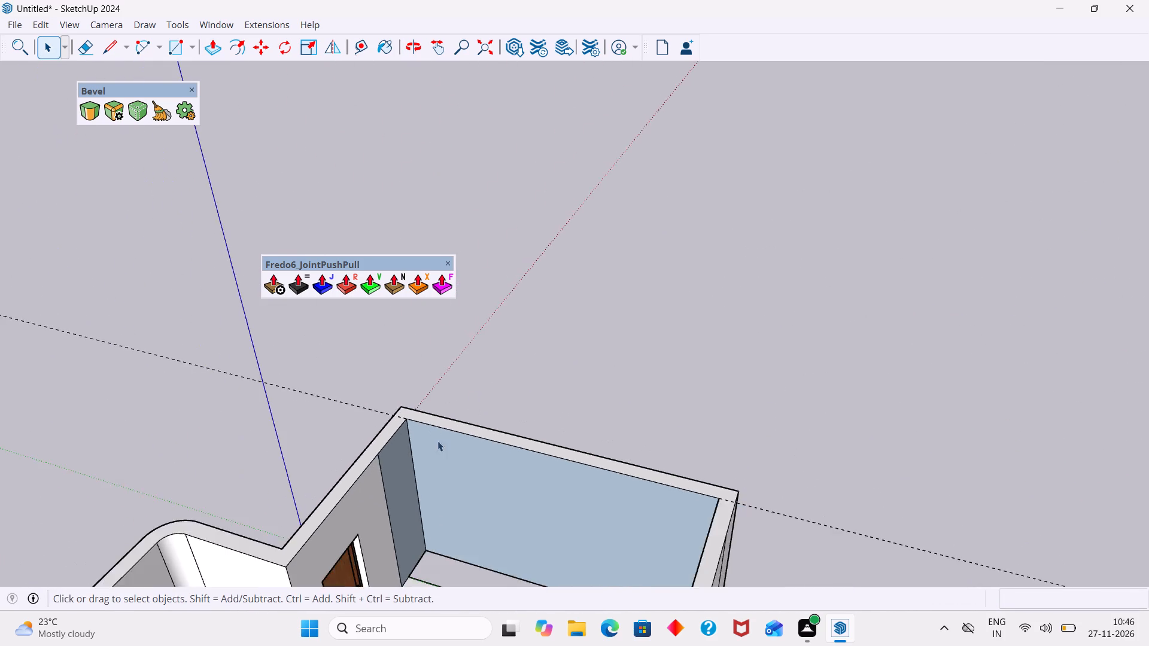
scroll(437, 441, down, 2)
scroll(471, 457, up, 5)
click(471, 455)
double_click(478, 456)
click(478, 468)
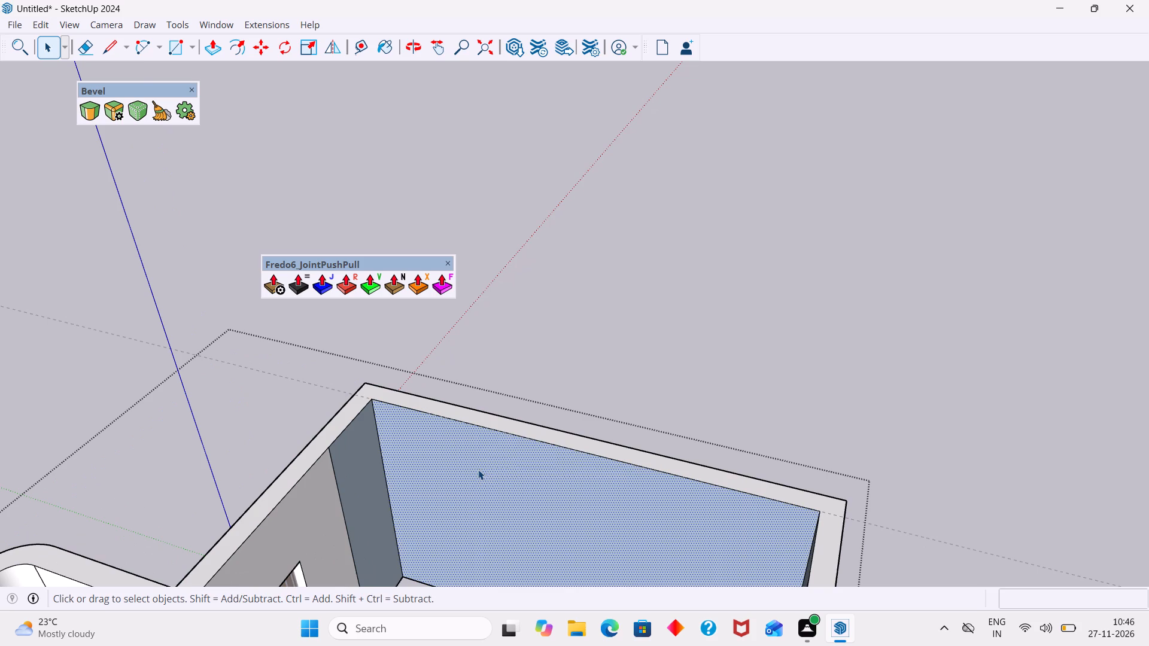
right_click(487, 474)
click(548, 182)
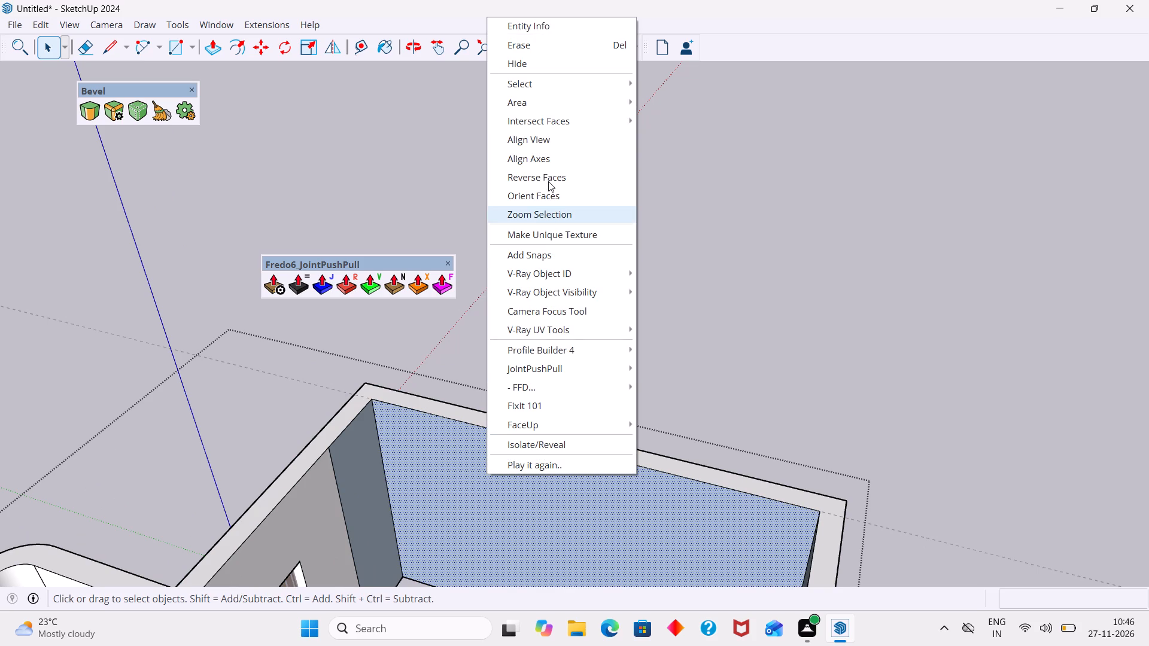
click(549, 176)
scroll(509, 322, down, 13)
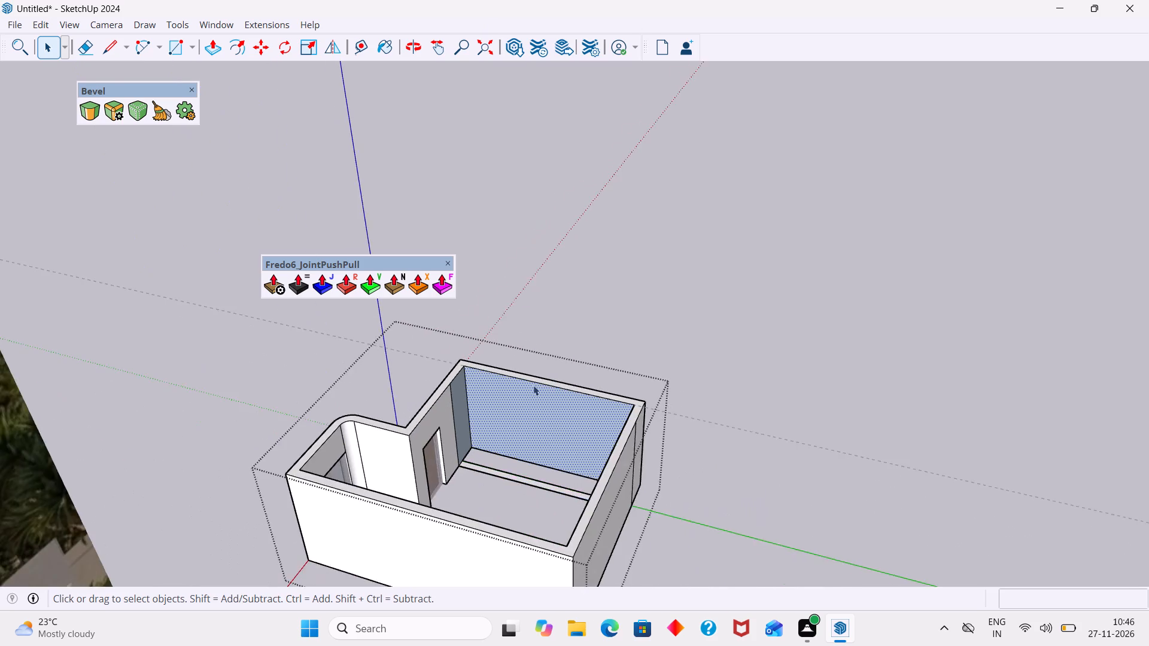
scroll(525, 410, up, 6)
right_click(531, 407)
click(585, 162)
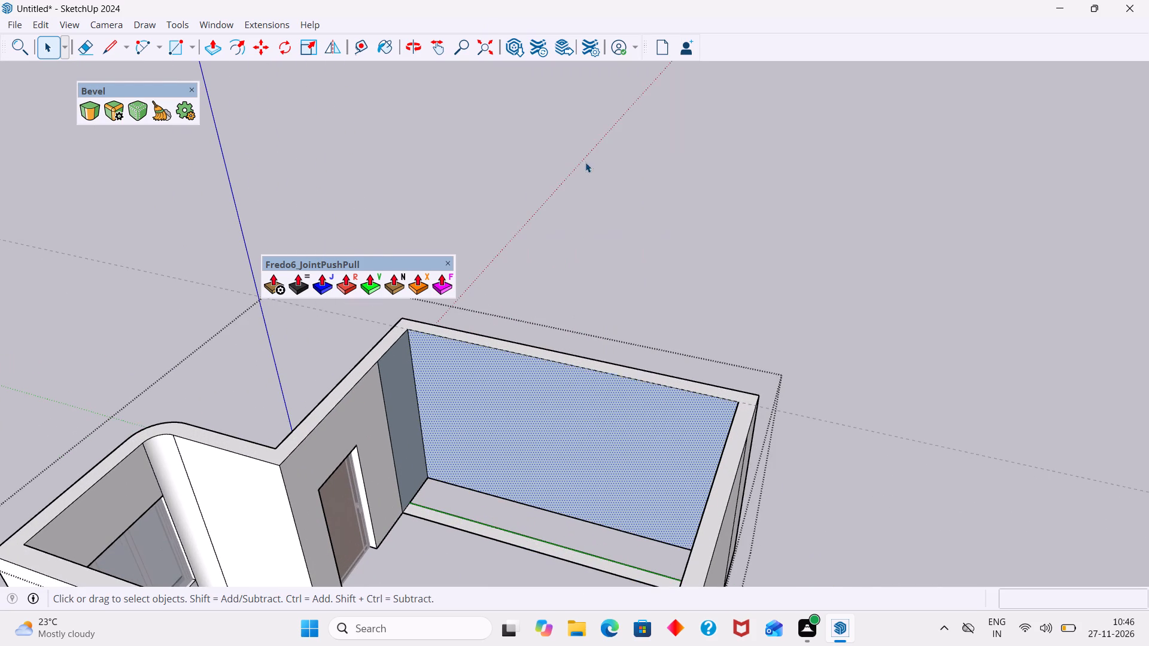
scroll(564, 370, down, 9)
click(729, 294)
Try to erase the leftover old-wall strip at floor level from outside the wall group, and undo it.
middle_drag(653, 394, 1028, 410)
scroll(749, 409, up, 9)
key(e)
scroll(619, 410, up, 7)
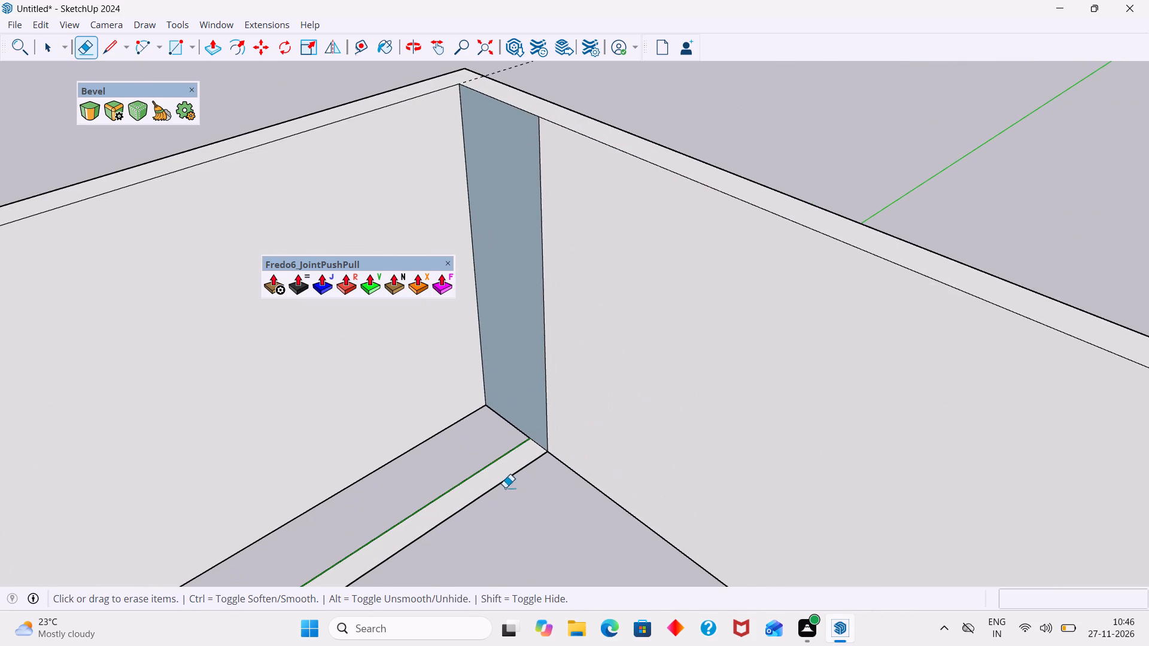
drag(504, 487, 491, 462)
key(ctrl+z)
Open the wall group and erase the leftover old-wall strip at floor level.
key(space)
double_click(520, 485)
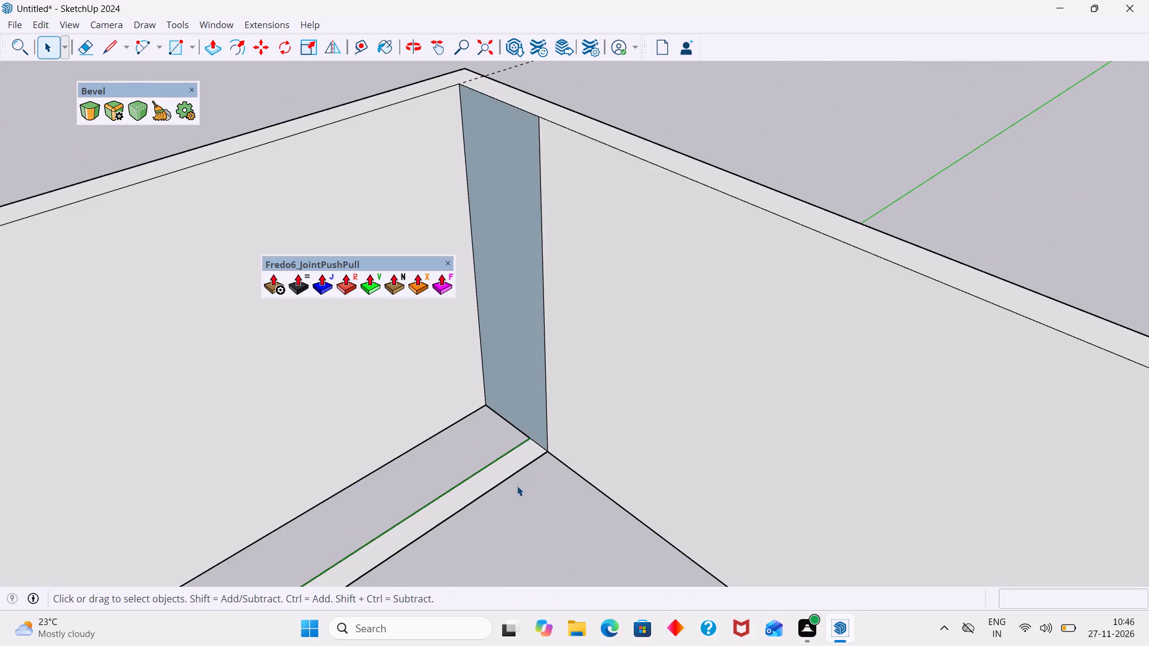
double_click(503, 480)
click(509, 485)
double_click(505, 481)
click(509, 490)
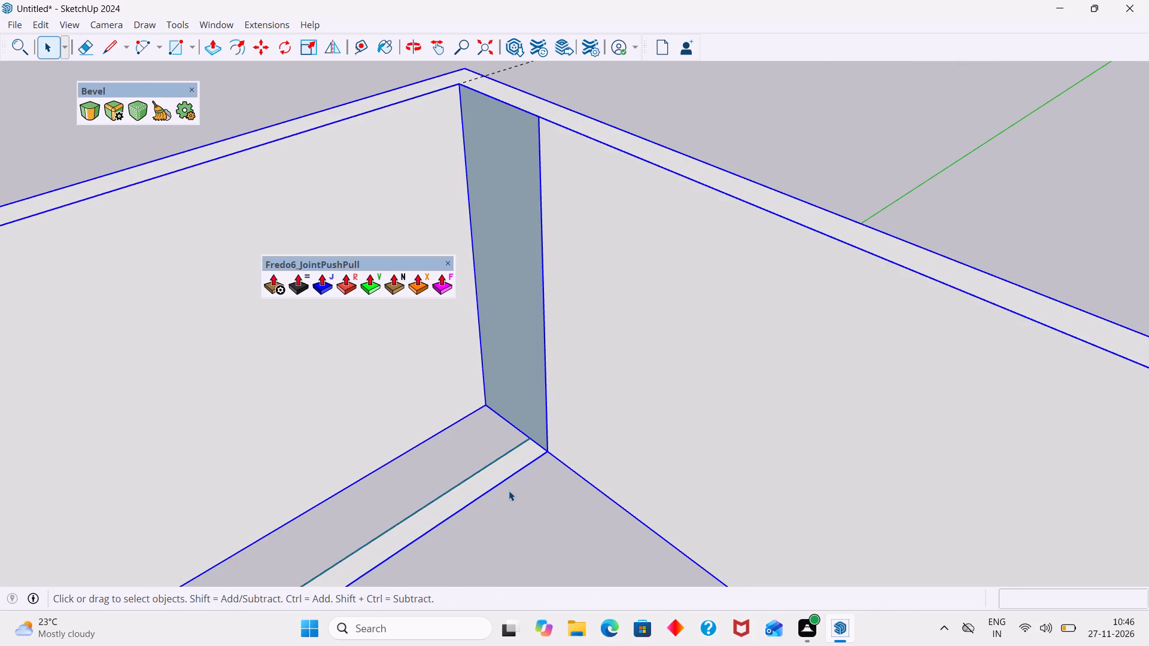
click(507, 487)
double_click(506, 483)
click(491, 466)
triple_click(501, 477)
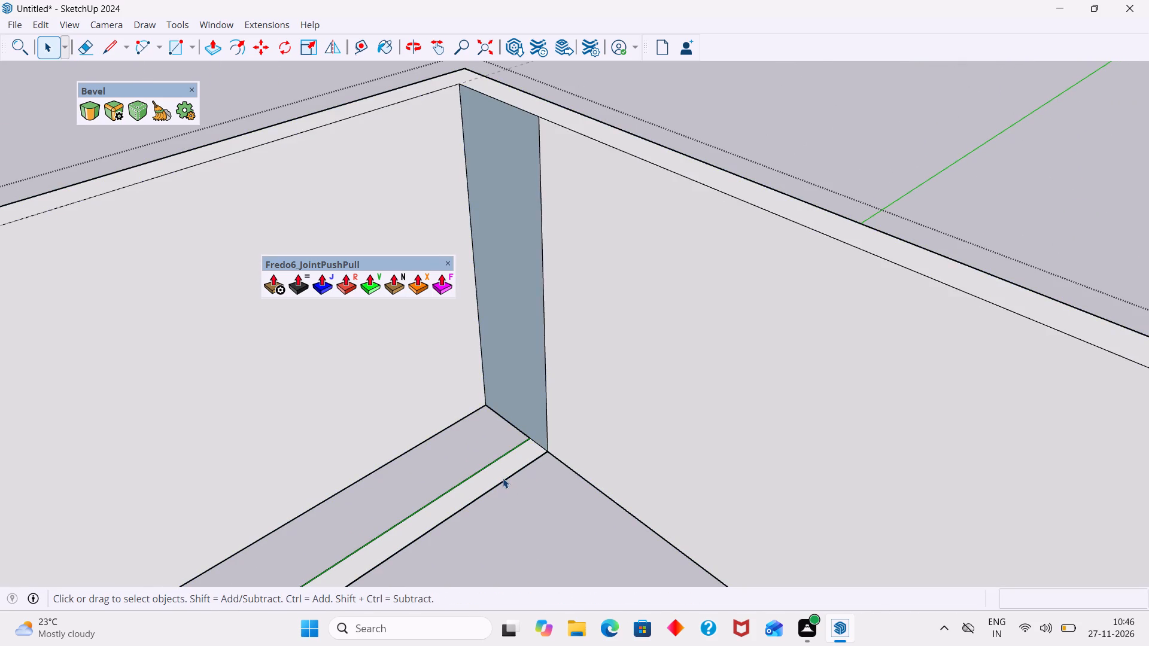
click(504, 482)
key(e)
drag(518, 490, 499, 464)
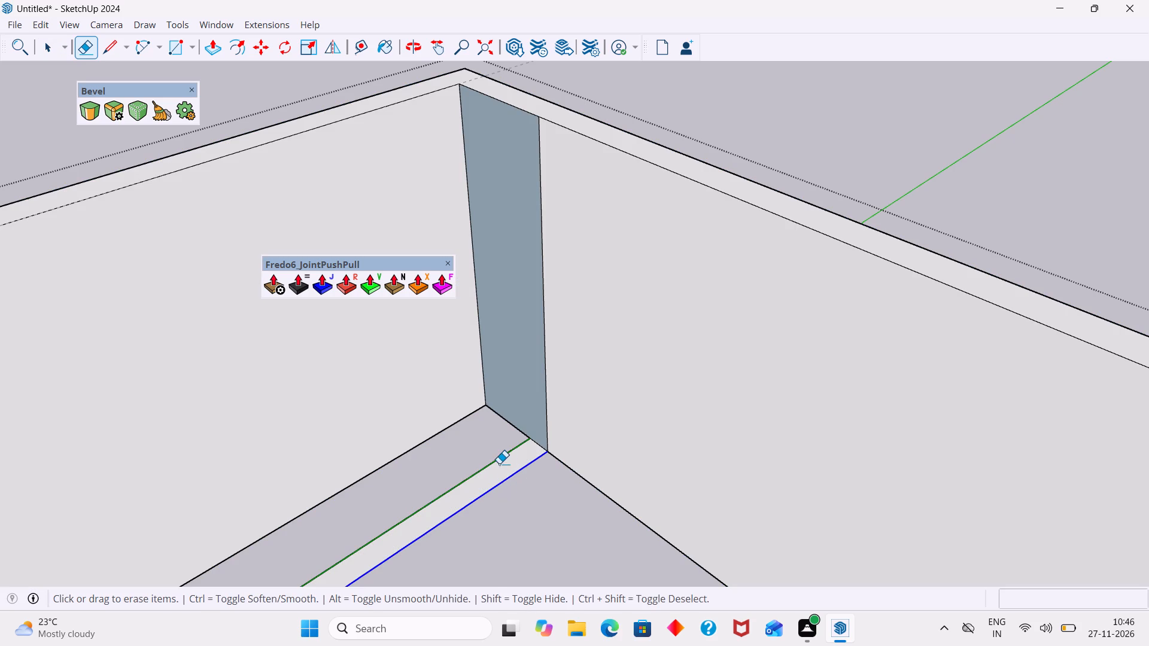
drag(499, 464, 497, 462)
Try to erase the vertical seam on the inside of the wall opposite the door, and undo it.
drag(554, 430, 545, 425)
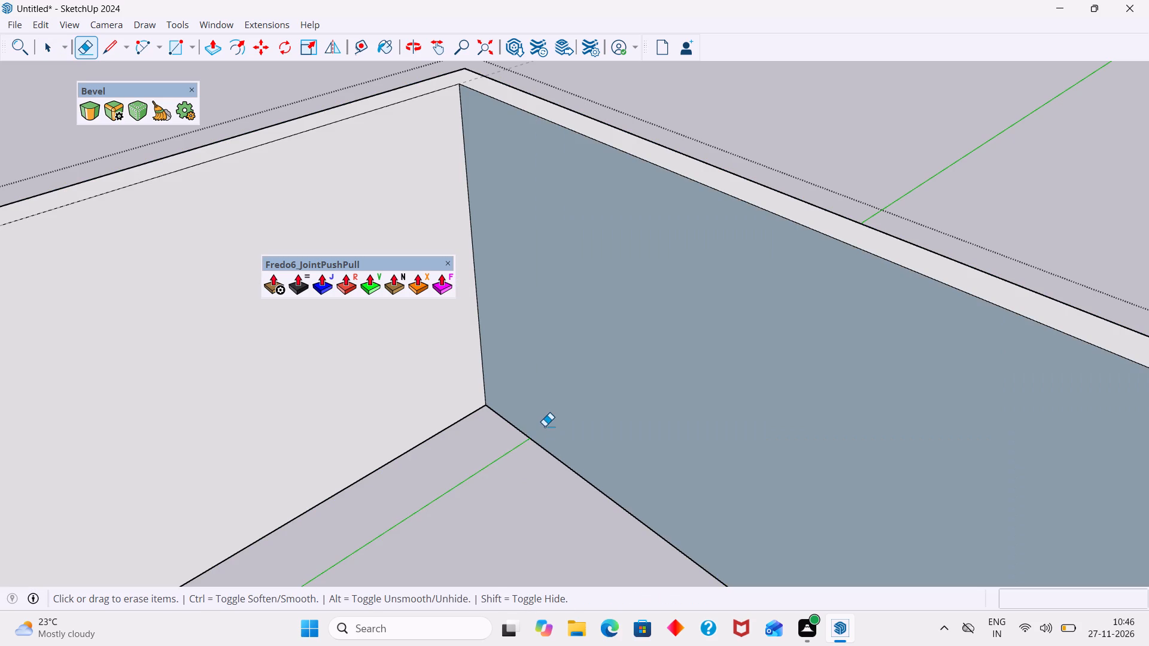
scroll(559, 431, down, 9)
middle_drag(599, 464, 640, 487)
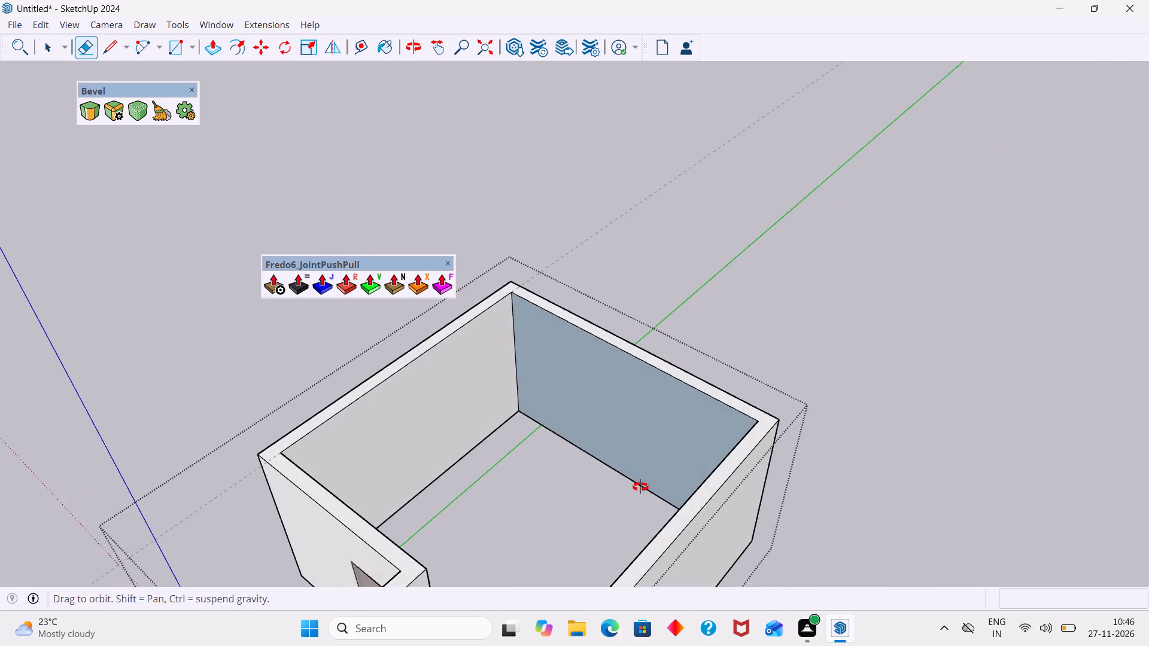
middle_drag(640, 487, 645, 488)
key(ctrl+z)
Move the vertical seam on the inside of the wall opposite the door about 2' 11" onto the shifted side wall's corner.
scroll(564, 428, up, 7)
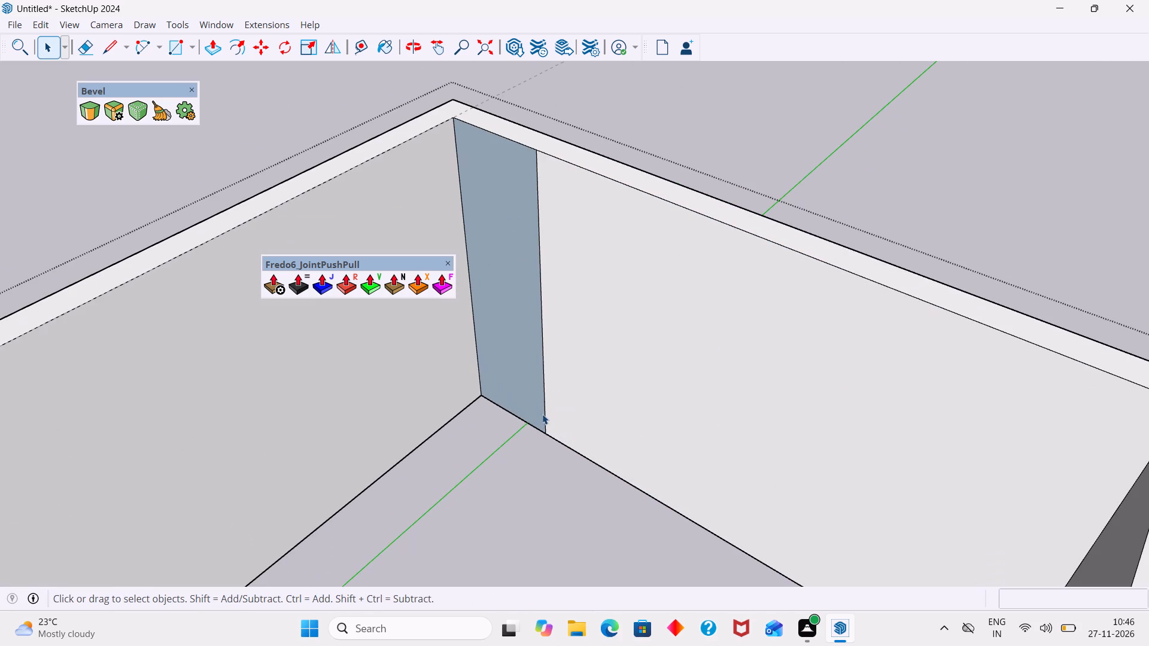
click(544, 412)
key(m)
click(542, 417)
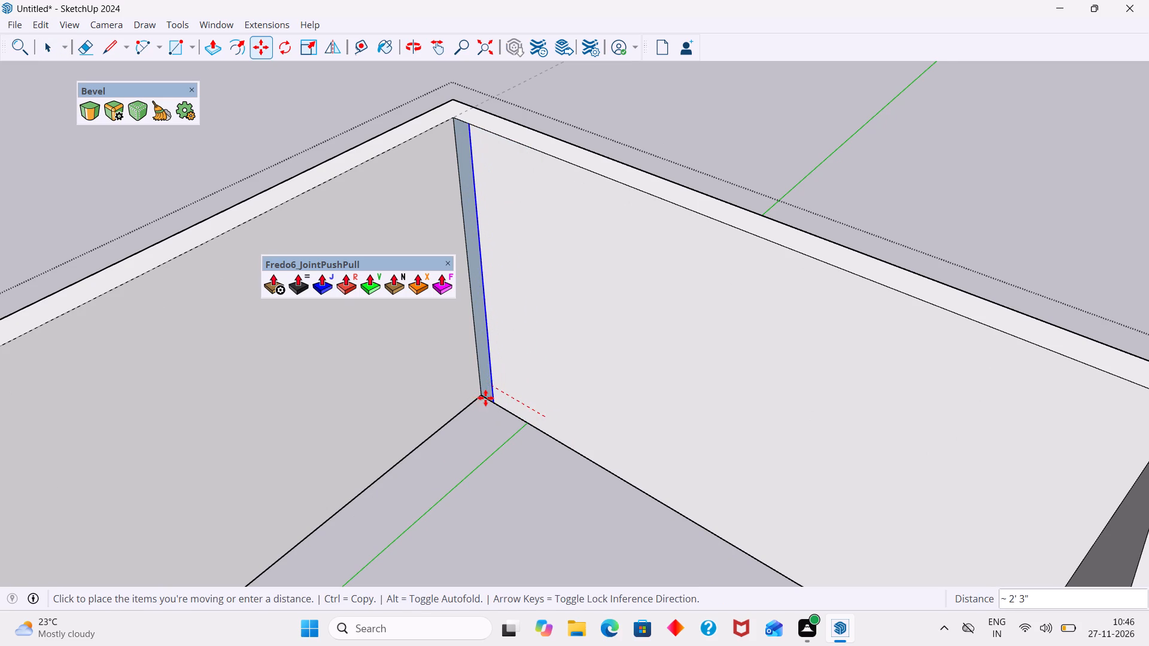
scroll(480, 394, up, 20)
scroll(480, 394, up, 9)
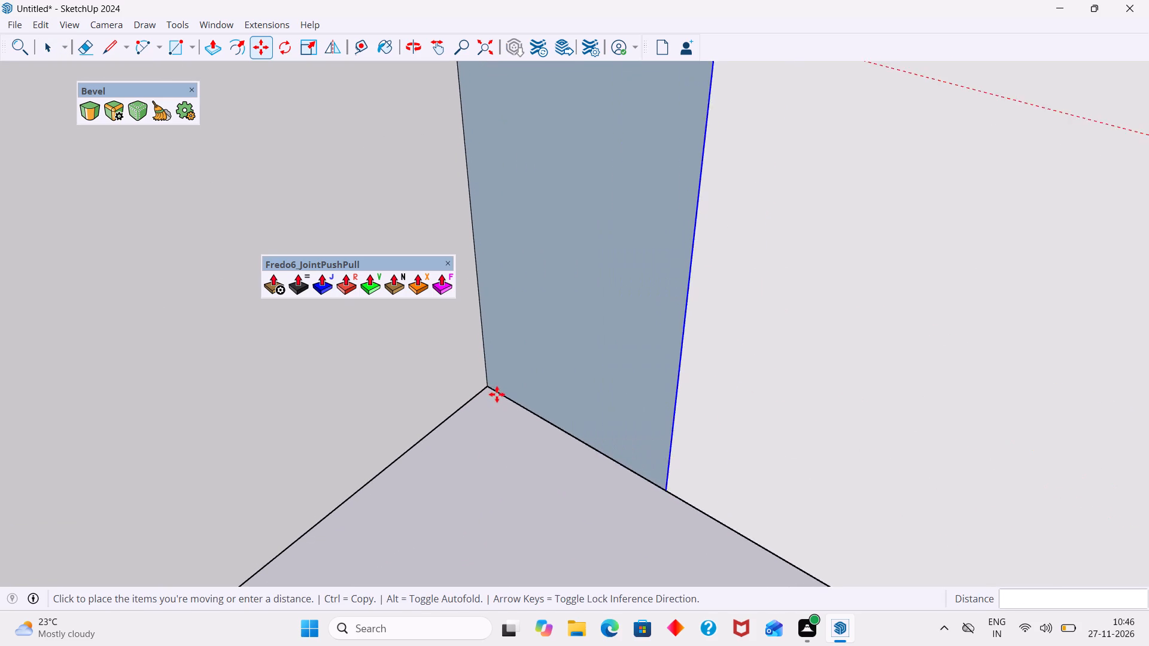
scroll(497, 394, up, 20)
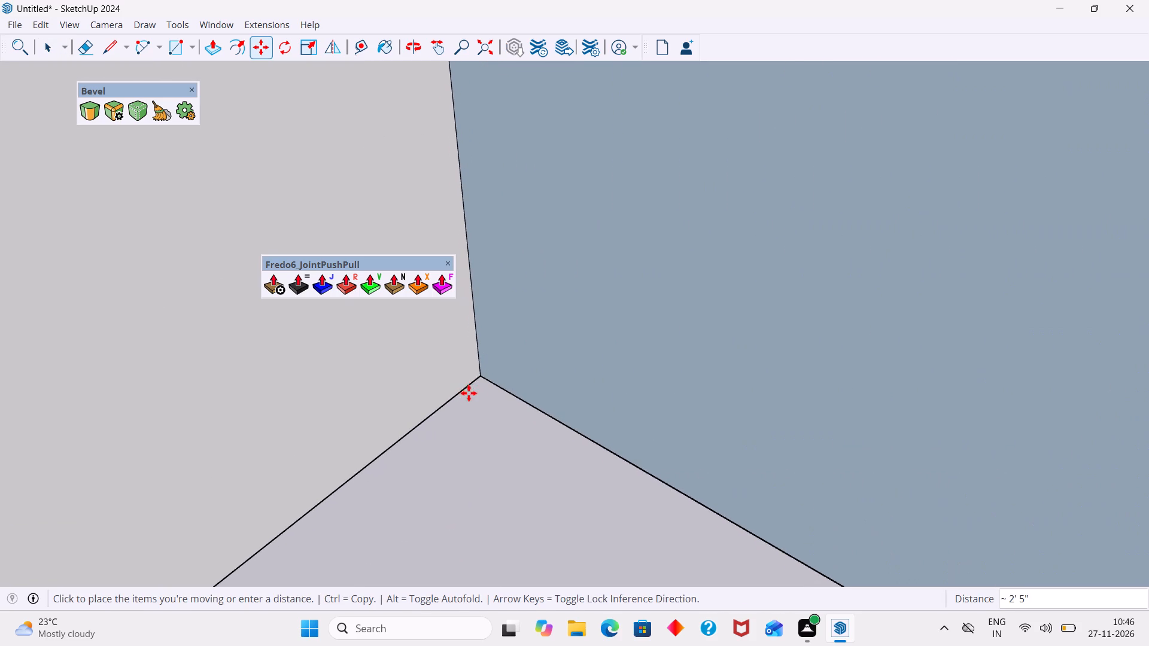
scroll(560, 429, down, 6)
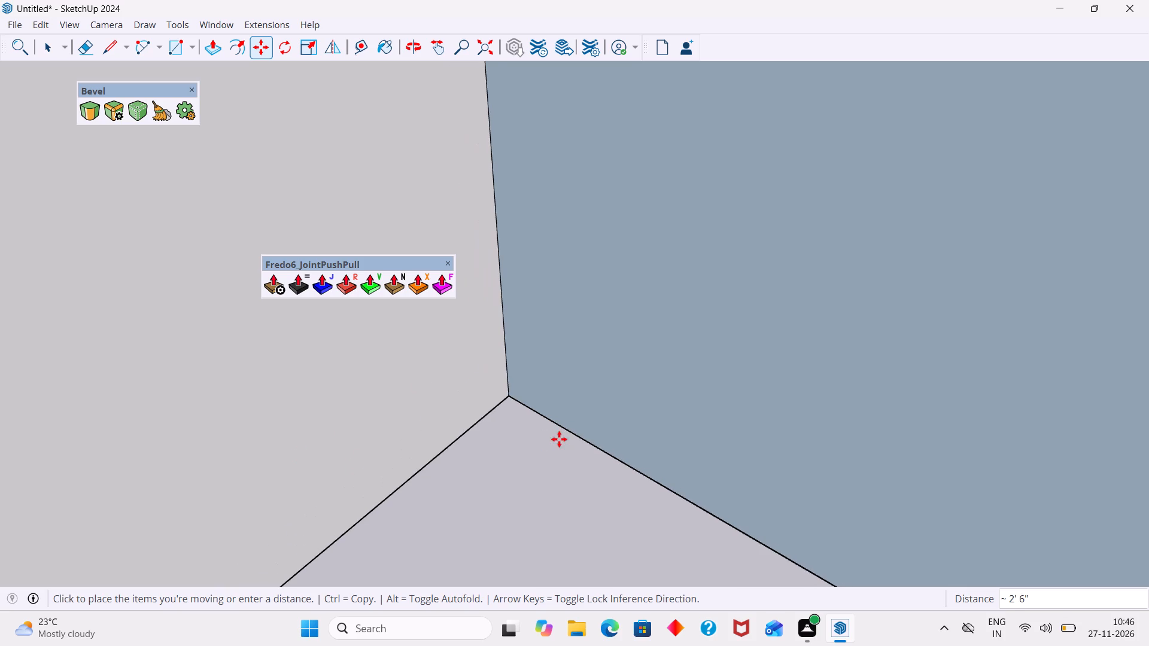
scroll(668, 338, down, 20)
scroll(668, 338, down, 11)
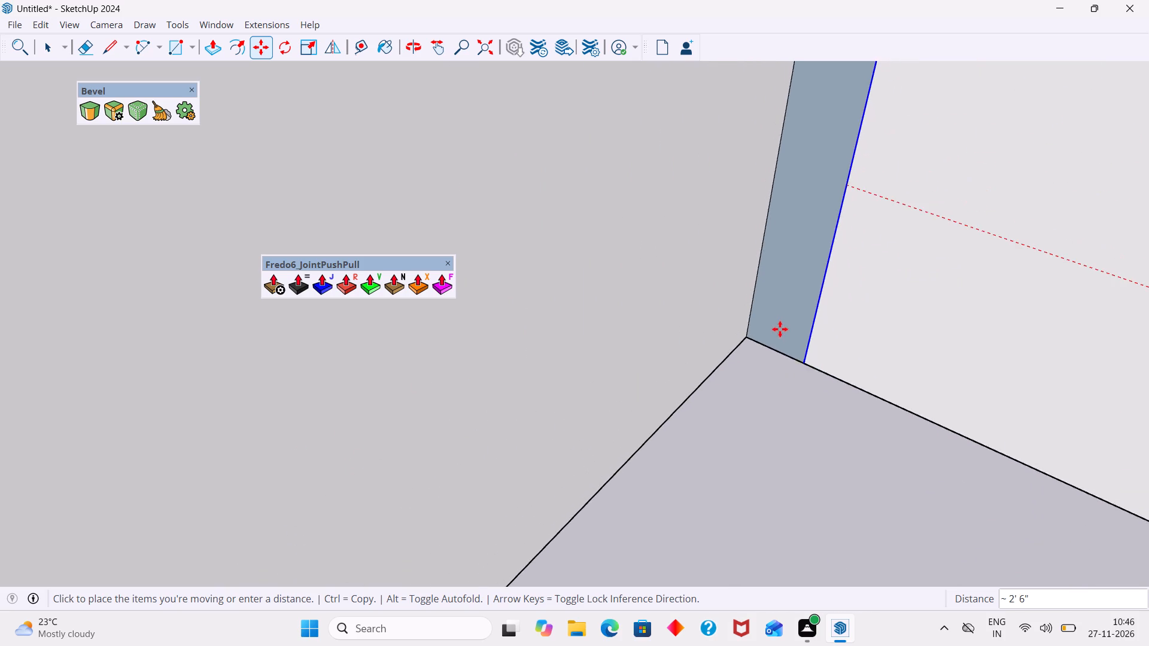
shift+middle_drag(780, 328, 820, 523)
scroll(877, 261, down, 7)
shift+middle_drag(886, 264, 816, 416)
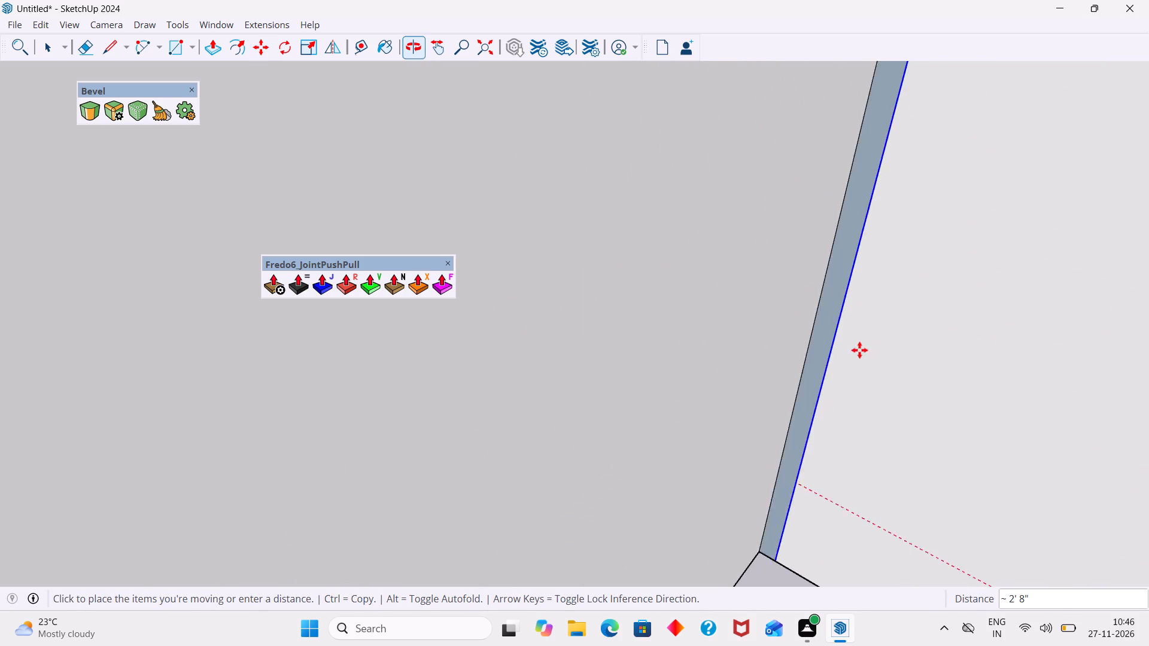
scroll(858, 345, down, 13)
click(835, 348)
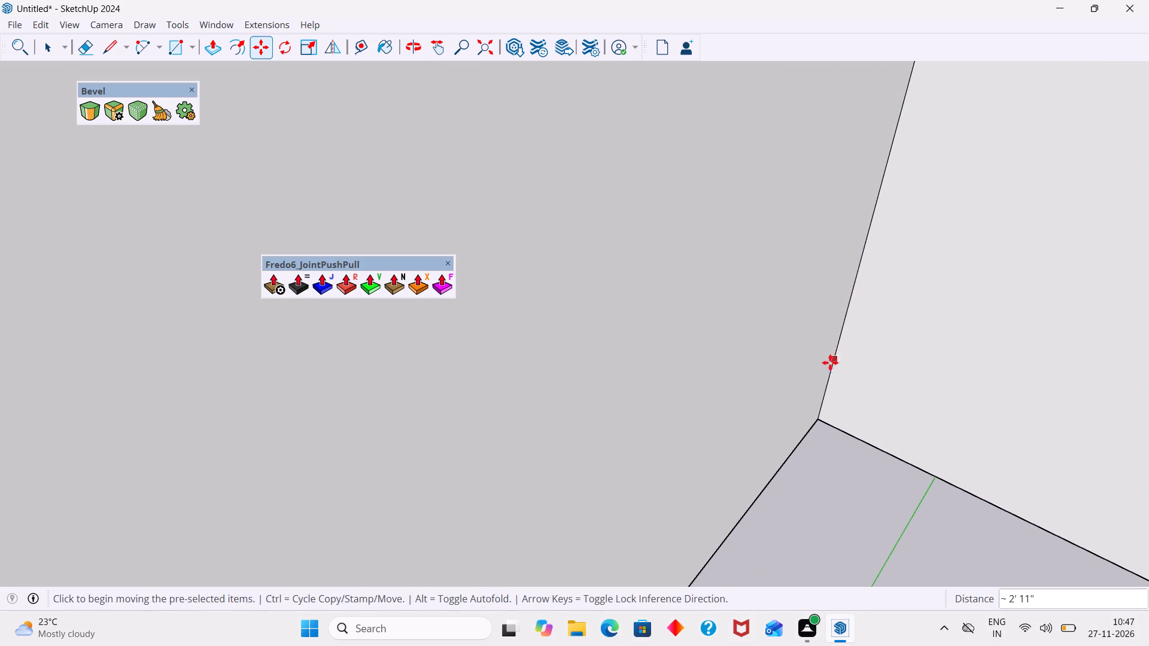
key(space)
Move the vertical seam on the inside of the door wall about 2' 9" onto the shifted side wall's corner edge.
scroll(787, 408, down, 20)
scroll(787, 408, down, 3)
middle_drag(817, 382, 482, 405)
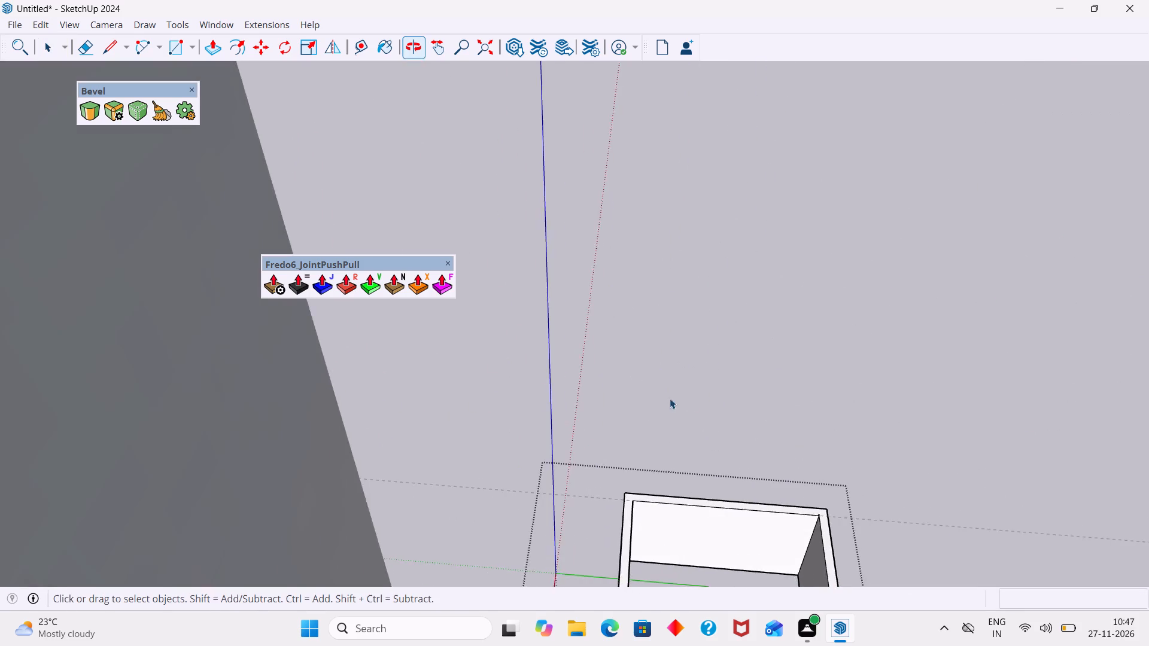
scroll(670, 398, down, 12)
middle_drag(787, 453, 748, 358)
middle_drag(753, 438, 738, 425)
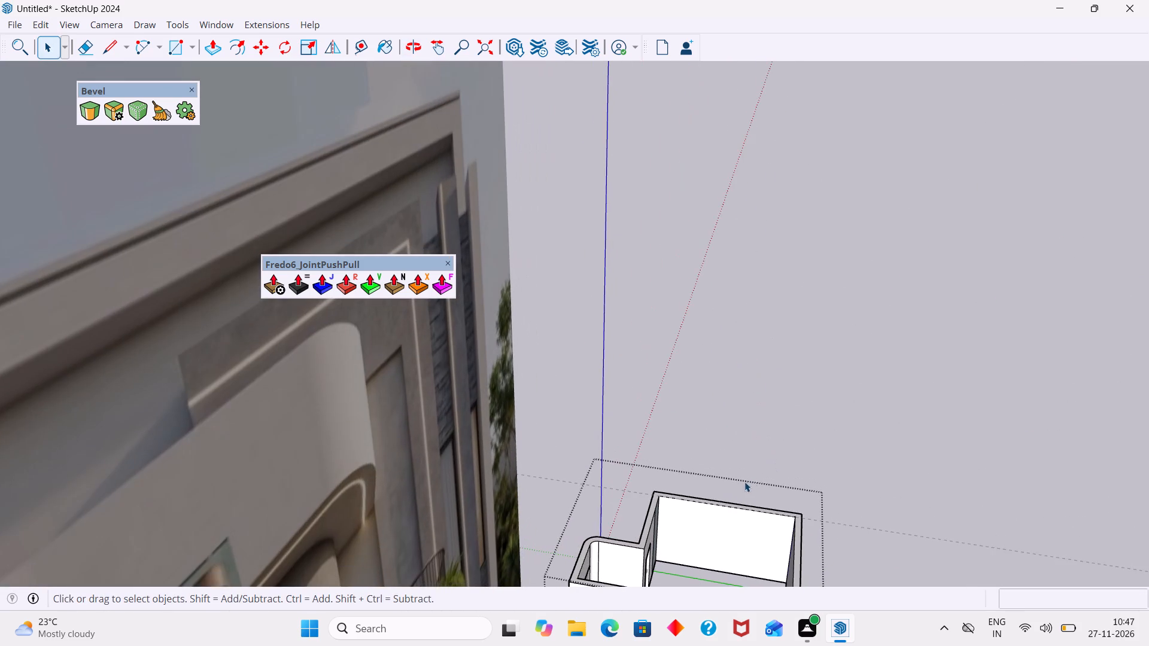
middle_drag(739, 483, 728, 321)
middle_drag(729, 416, 677, 549)
shift+middle_drag(676, 540, 808, 318)
middle_drag(808, 333, 738, 438)
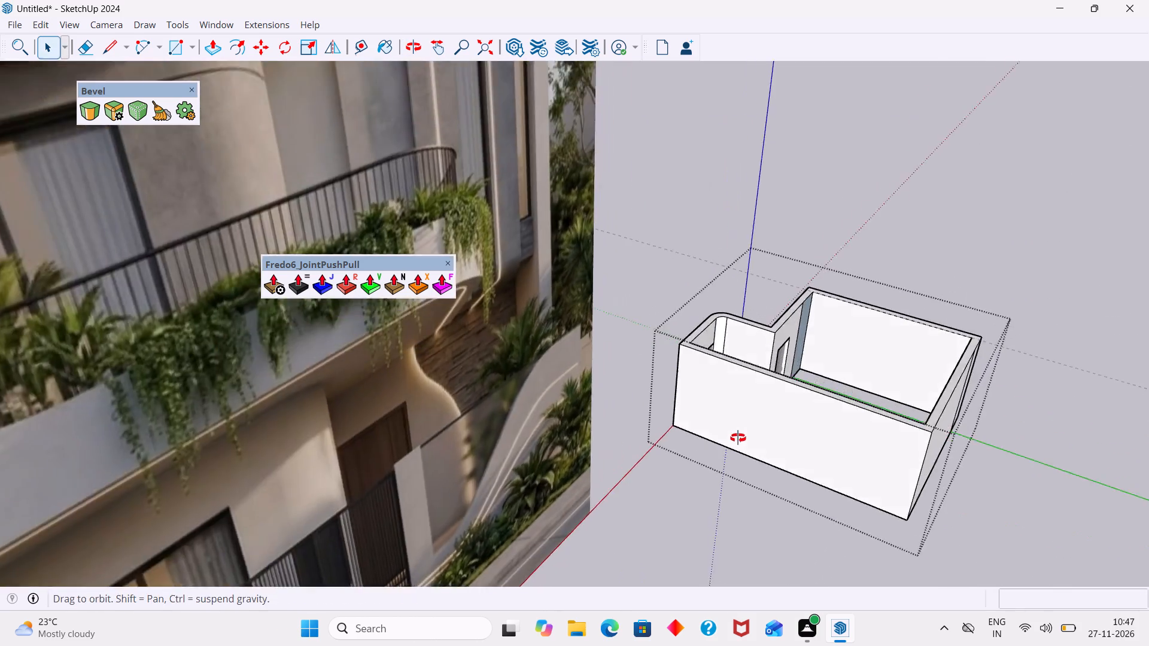
middle_drag(738, 438, 784, 401)
scroll(1055, 178, up, 19)
middle_drag(803, 334, 583, 377)
scroll(801, 397, up, 3)
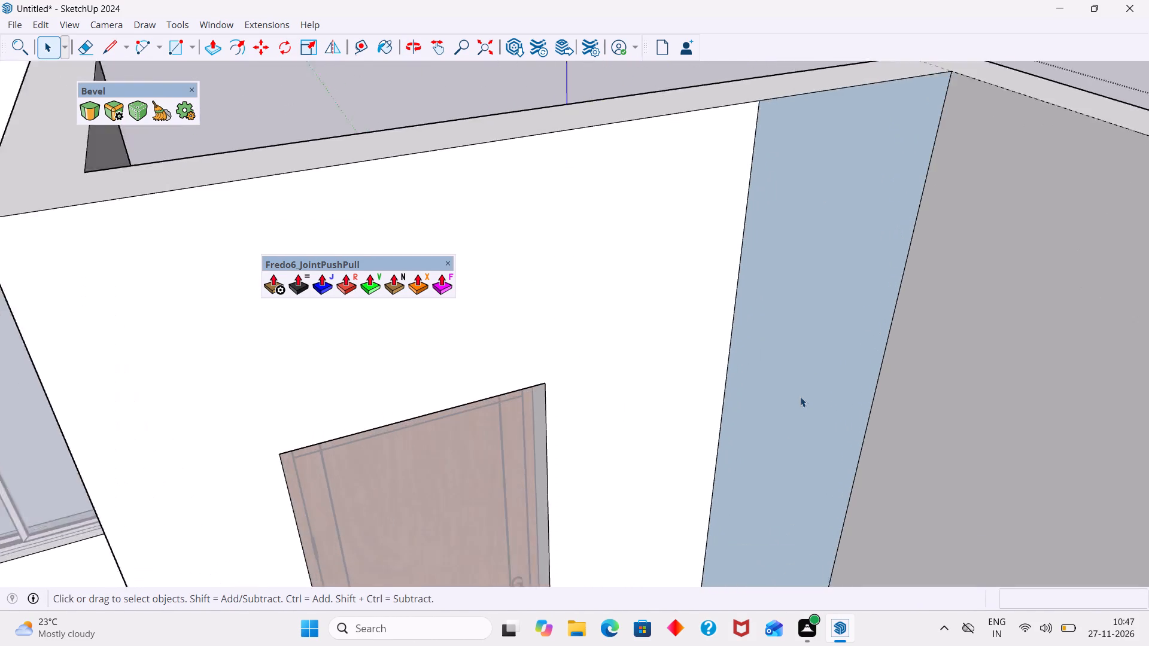
scroll(800, 397, up, 2)
click(707, 485)
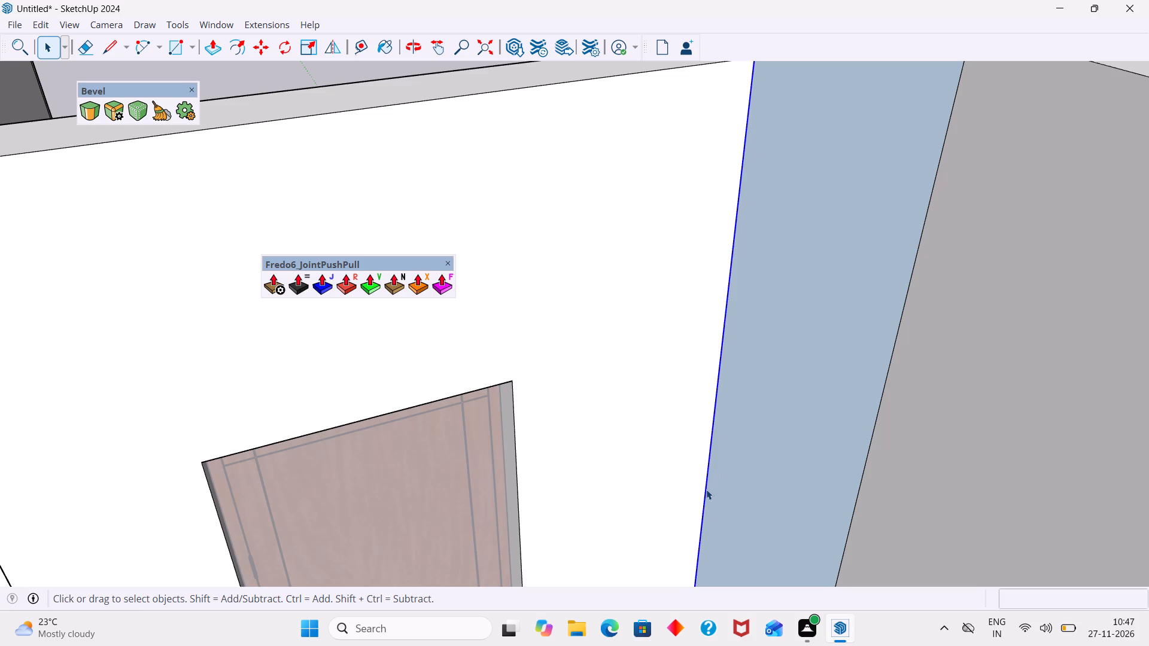
key(m)
click(706, 489)
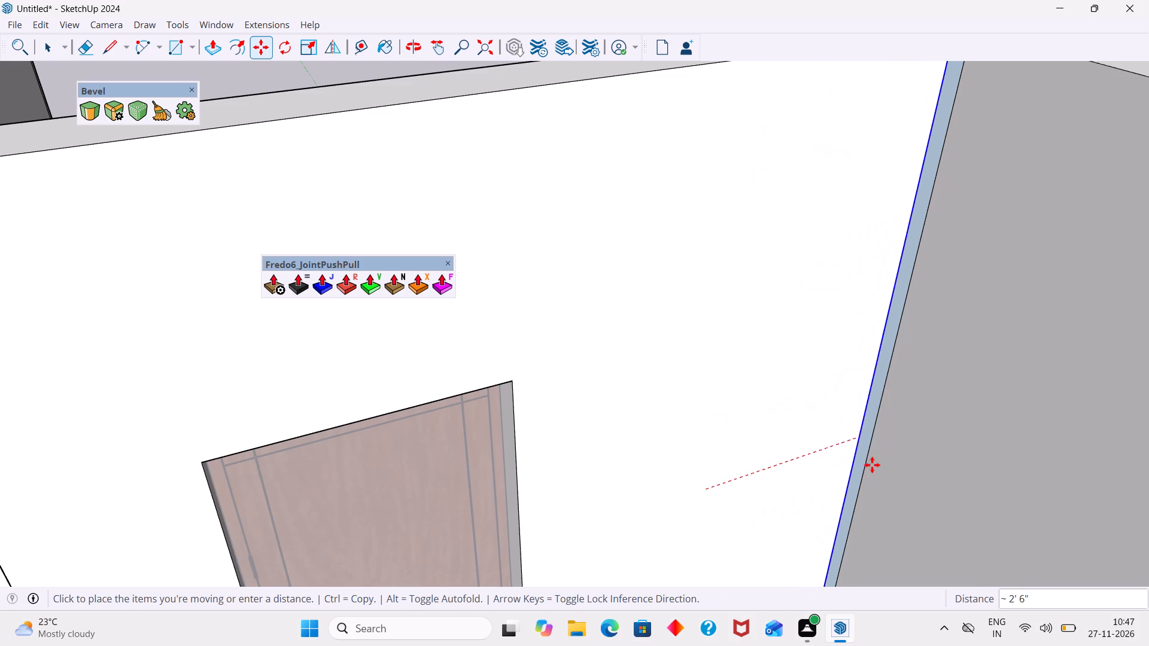
scroll(871, 456, up, 4)
click(877, 423)
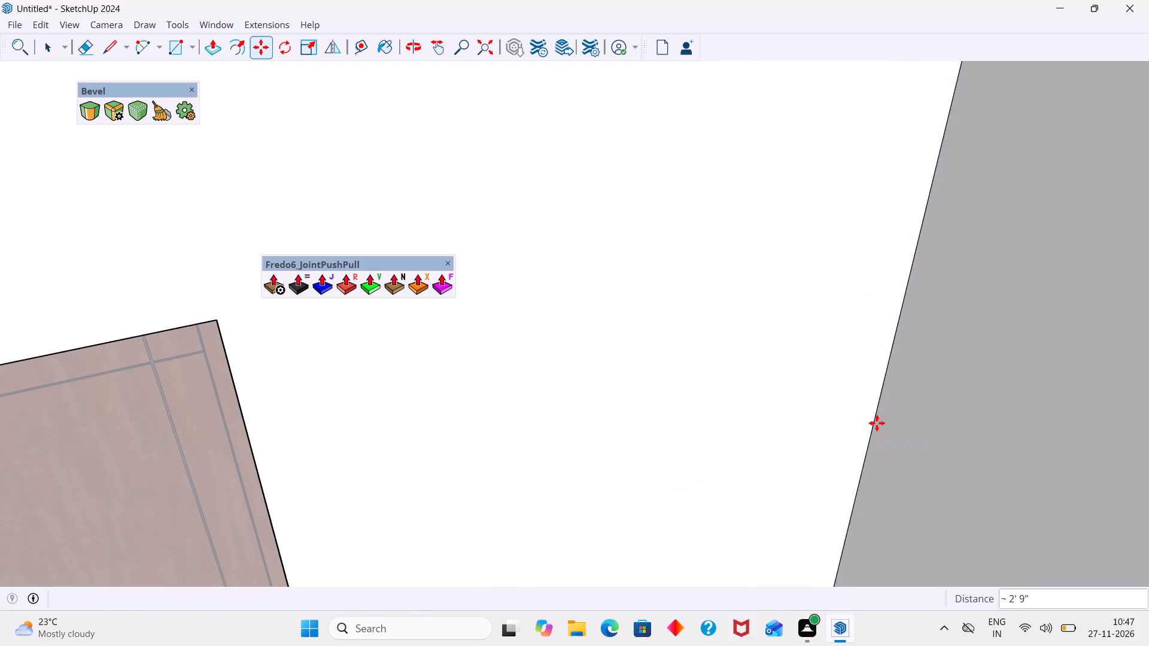
key(space)
scroll(906, 409, down, 20)
scroll(906, 409, down, 6)
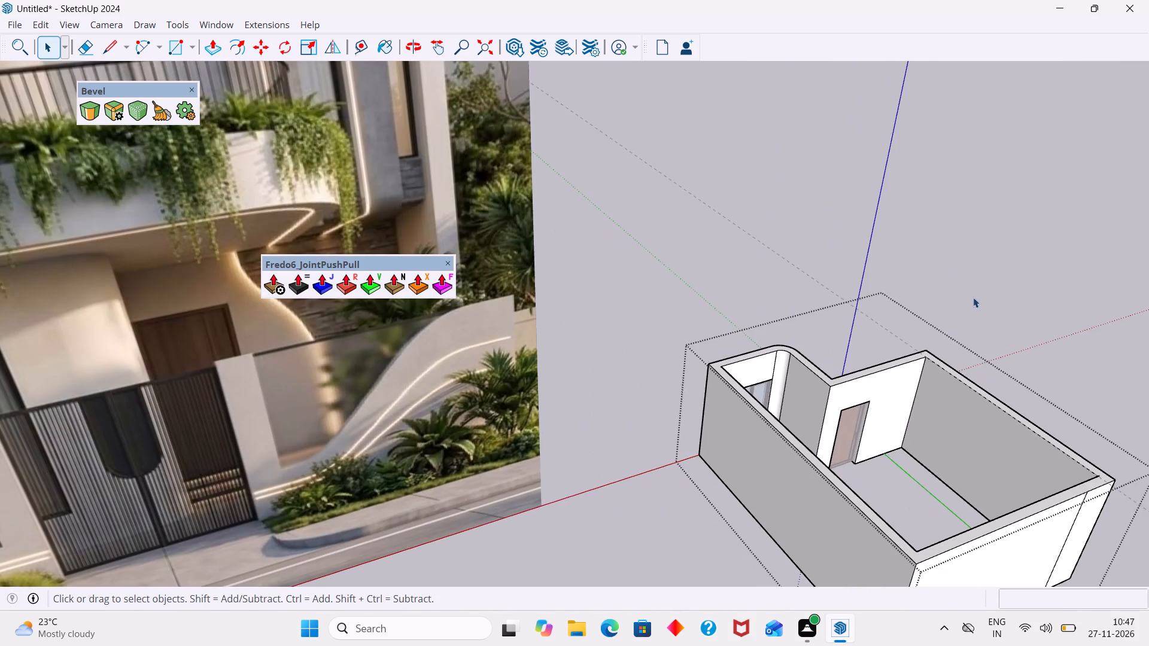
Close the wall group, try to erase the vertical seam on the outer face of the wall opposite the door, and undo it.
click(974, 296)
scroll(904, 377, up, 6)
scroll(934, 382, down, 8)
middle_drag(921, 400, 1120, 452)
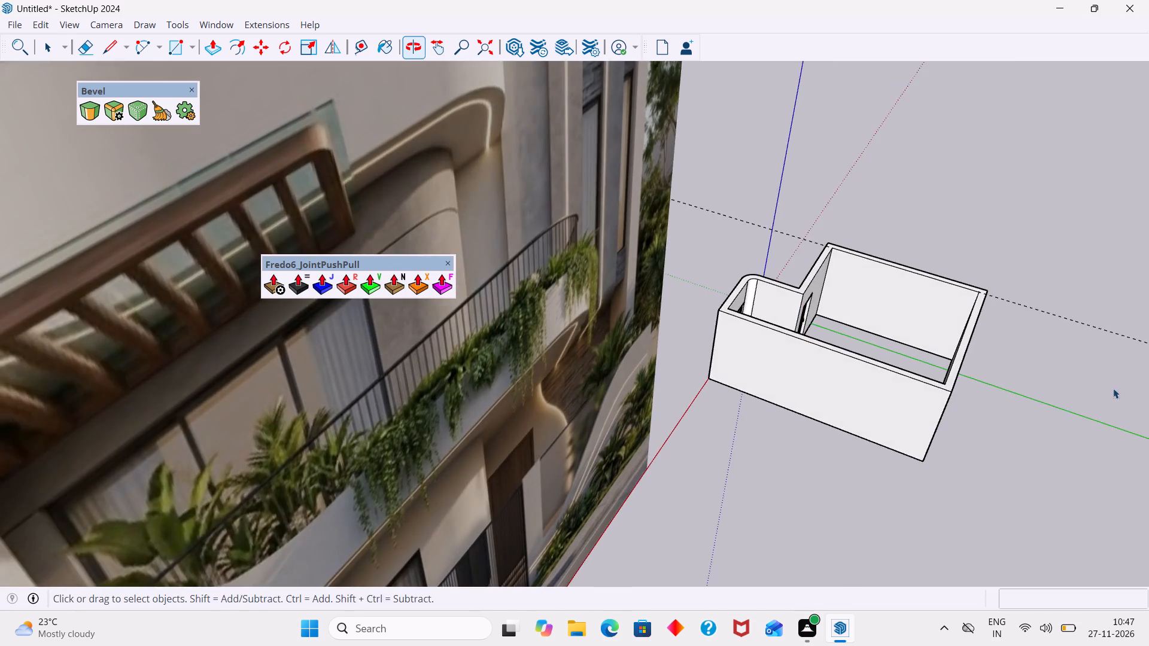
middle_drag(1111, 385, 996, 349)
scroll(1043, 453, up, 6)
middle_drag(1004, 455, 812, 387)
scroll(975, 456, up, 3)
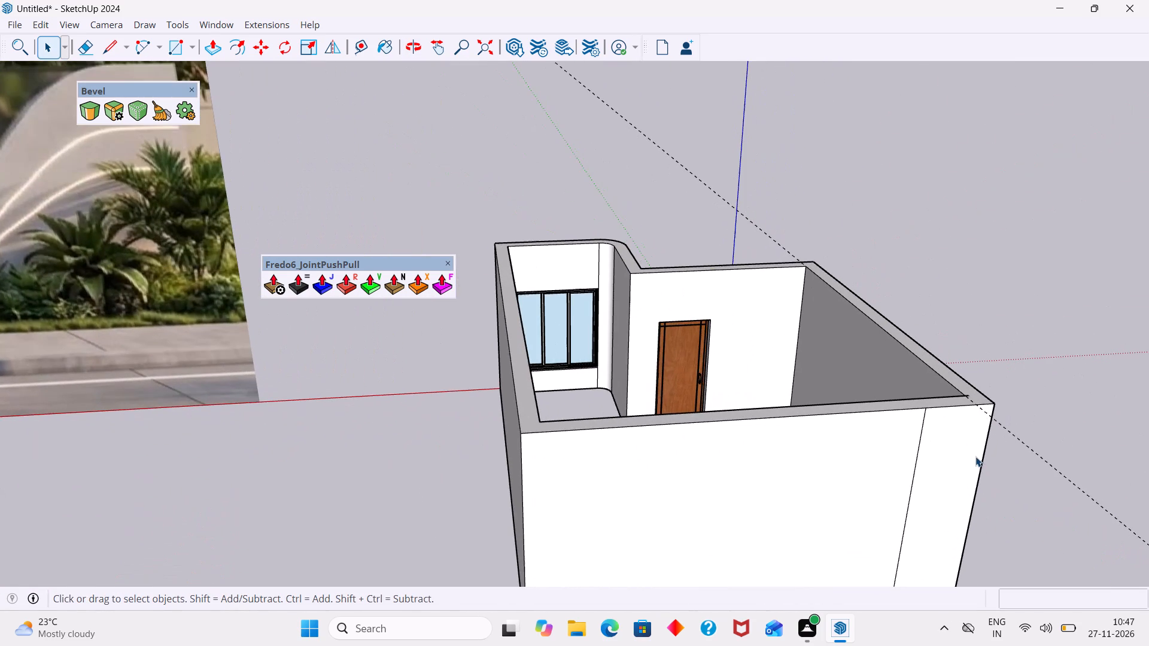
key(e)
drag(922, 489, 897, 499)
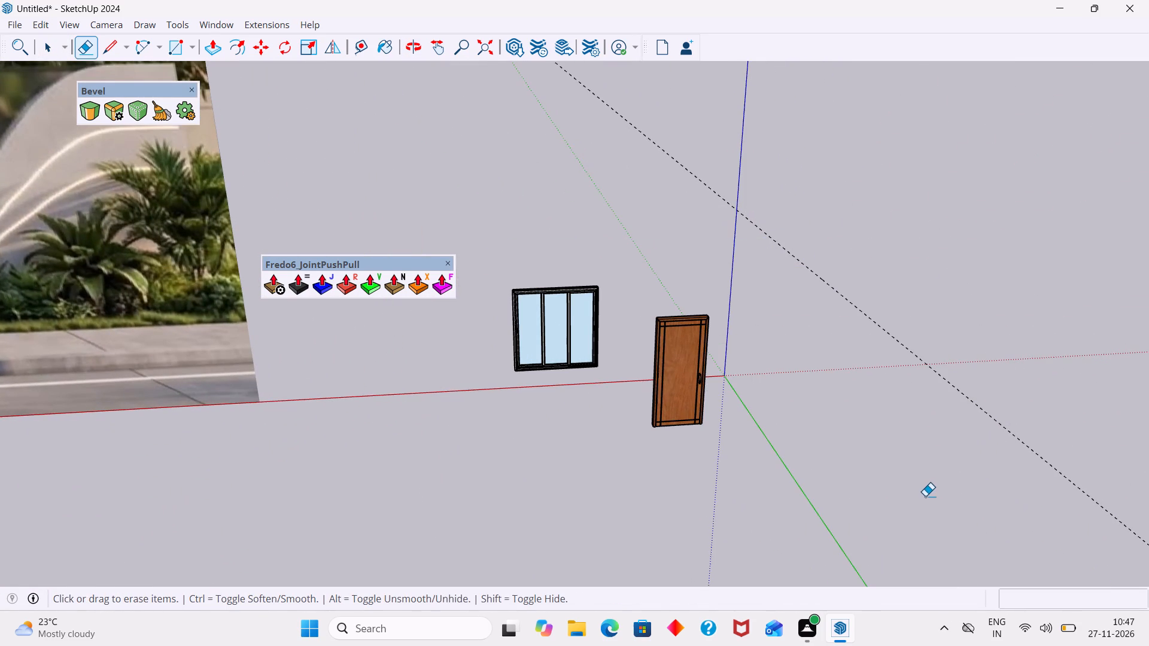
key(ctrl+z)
Open the wall group and erase the vertical seam on the outer face of the wall opposite the door.
key(space)
double_click(930, 496)
click(928, 503)
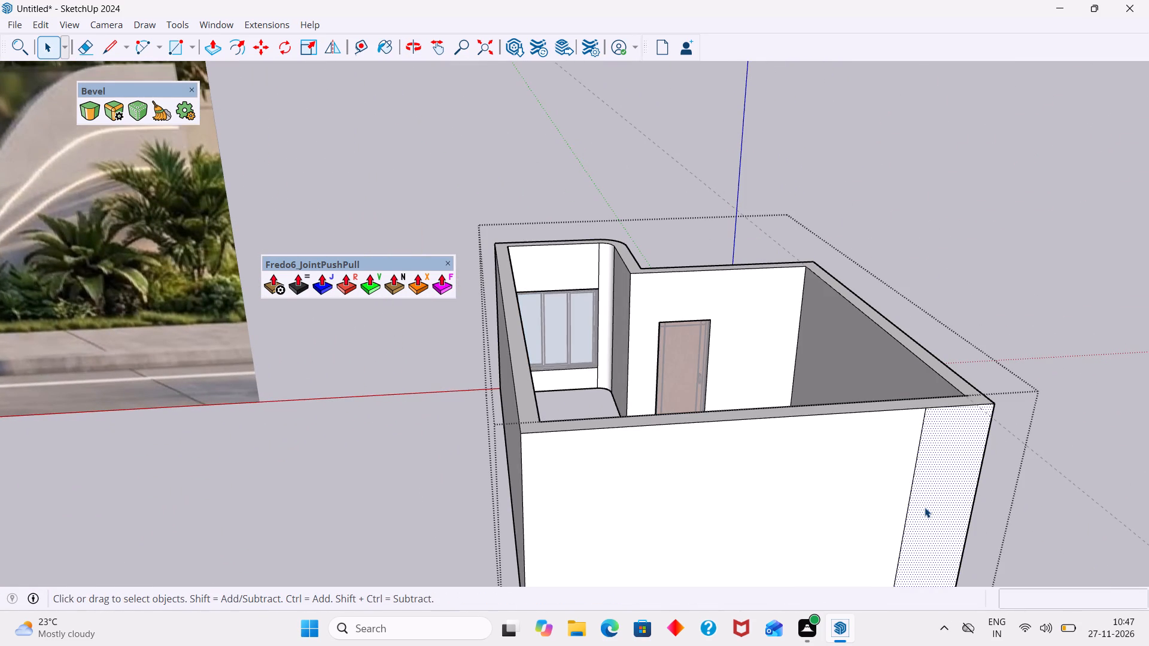
key(e)
drag(930, 505, 889, 517)
scroll(970, 507, up, 1)
scroll(970, 507, down, 15)
Examine the ground-floor walls from all sides for leftover seams, and leave the wall group.
middle_drag(969, 481, 998, 546)
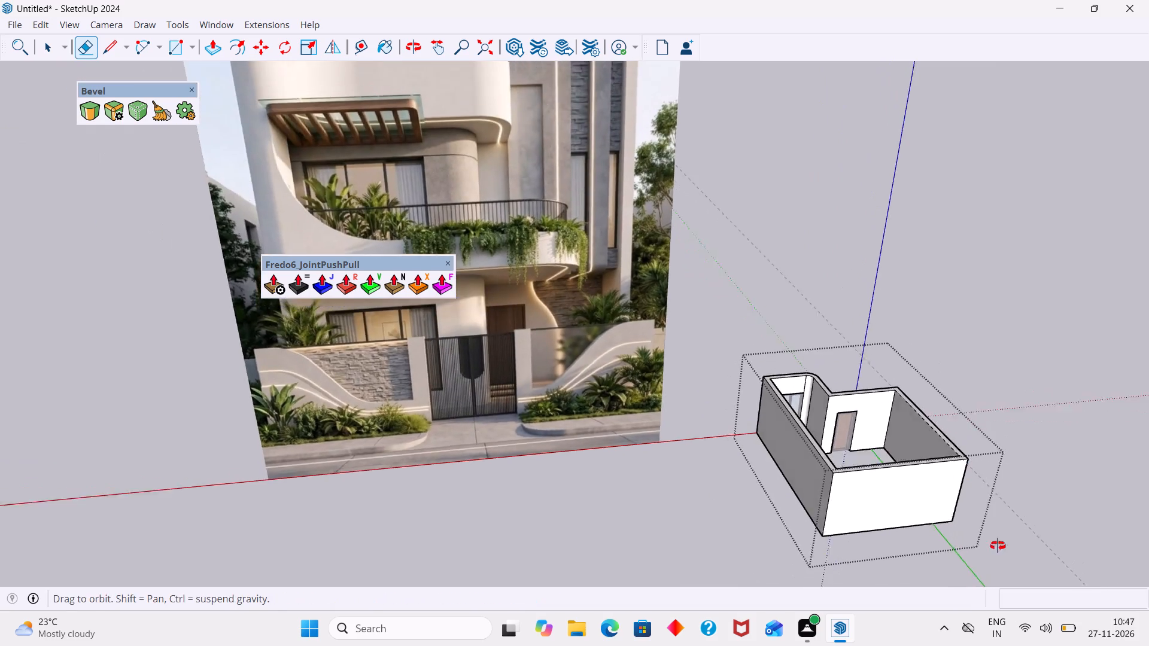
middle_drag(998, 546, 1044, 603)
scroll(958, 522, up, 9)
scroll(884, 521, down, 12)
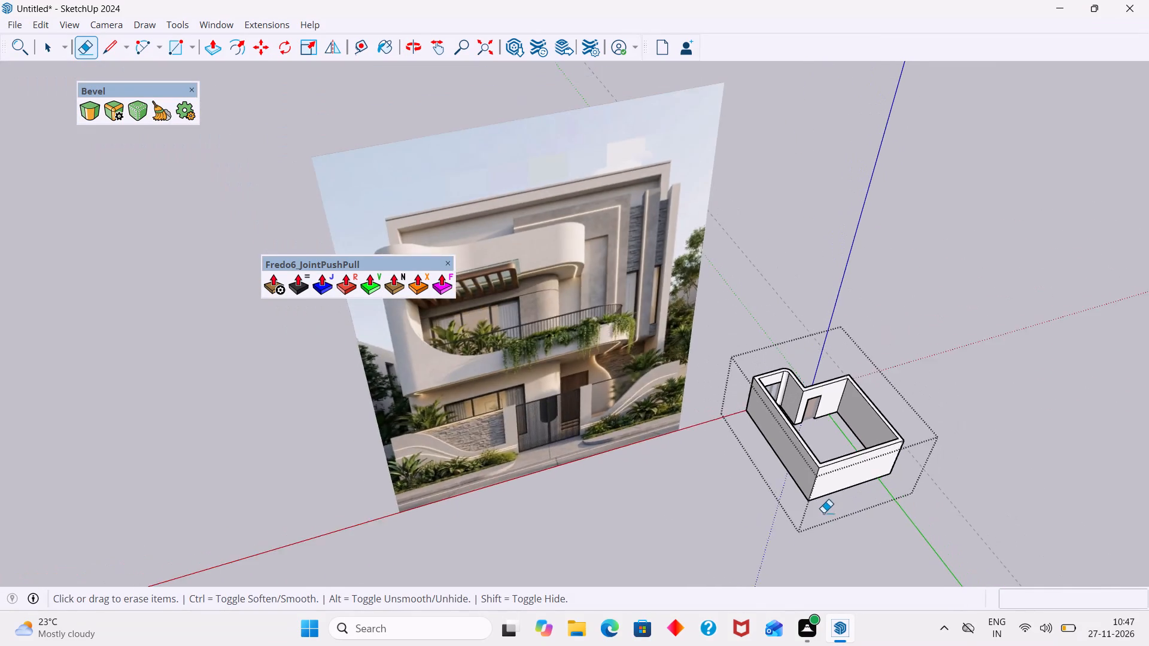
scroll(823, 513, down, 8)
middle_drag(805, 505, 1148, 418)
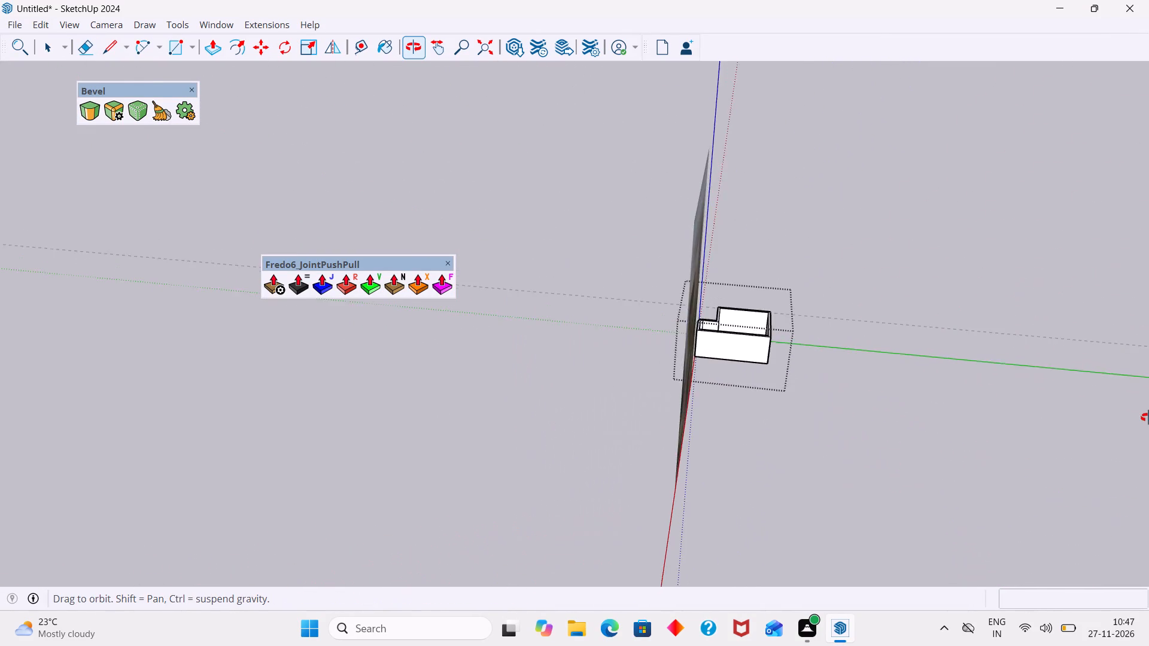
middle_drag(1148, 418, 1119, 423)
middle_drag(548, 500, 917, 487)
middle_drag(496, 455, 607, 455)
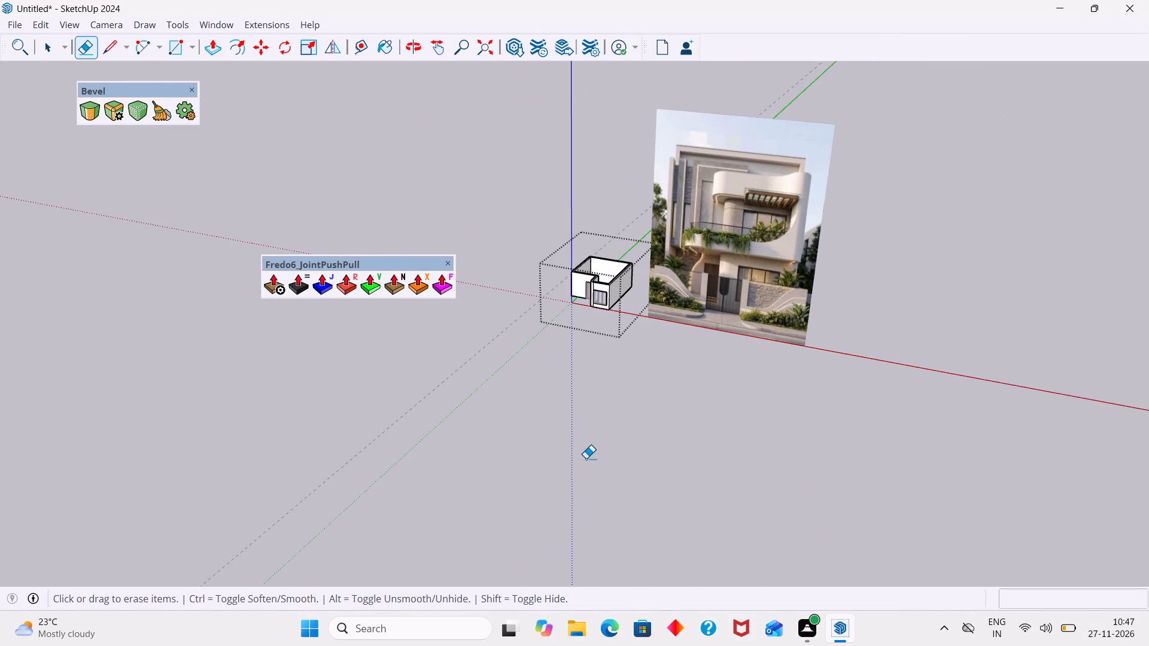
shift+middle_drag(579, 465, 623, 580)
scroll(630, 458, up, 20)
scroll(630, 458, up, 3)
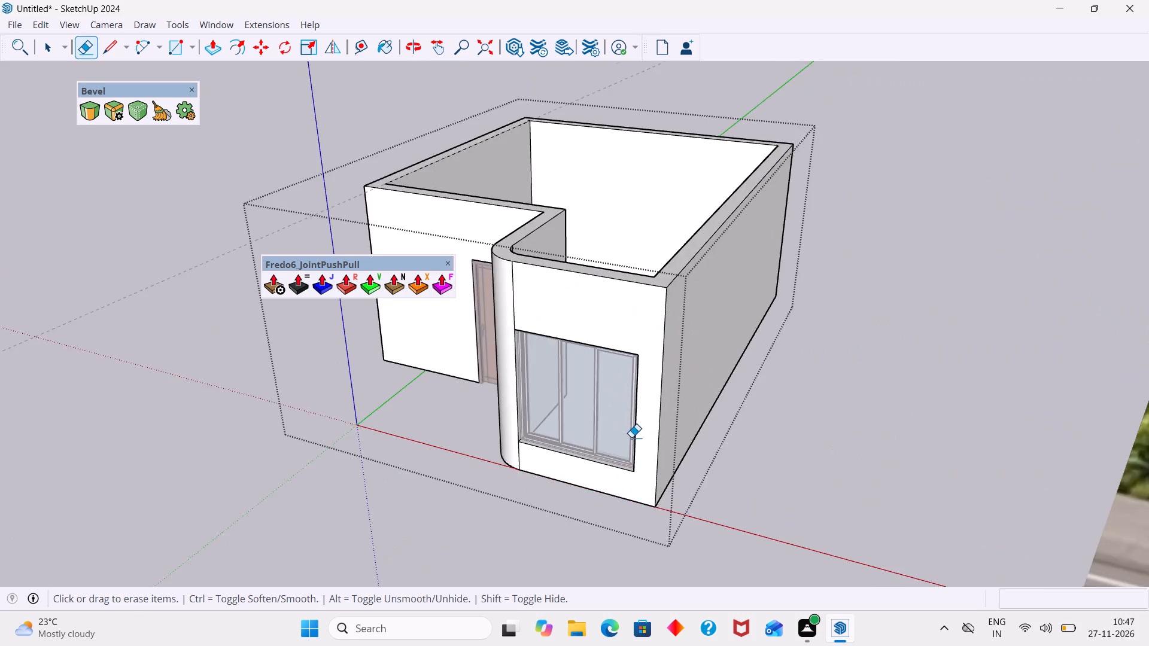
scroll(631, 437, up, 3)
middle_drag(683, 433, 761, 461)
shift+middle_drag(709, 470, 1086, 528)
middle_drag(789, 452, 973, 526)
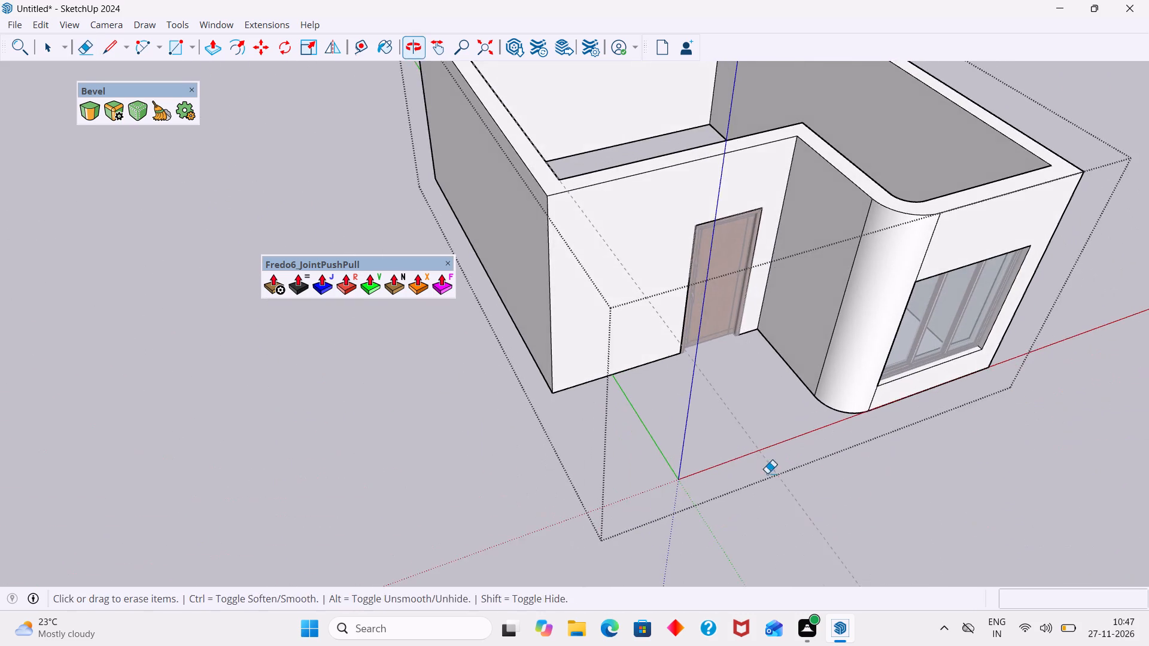
middle_drag(727, 462, 755, 470)
key(space)
click(885, 514)
Delete the dashed guide line that crosses the door wall near the shifted side wall's corner.
middle_drag(773, 440, 844, 567)
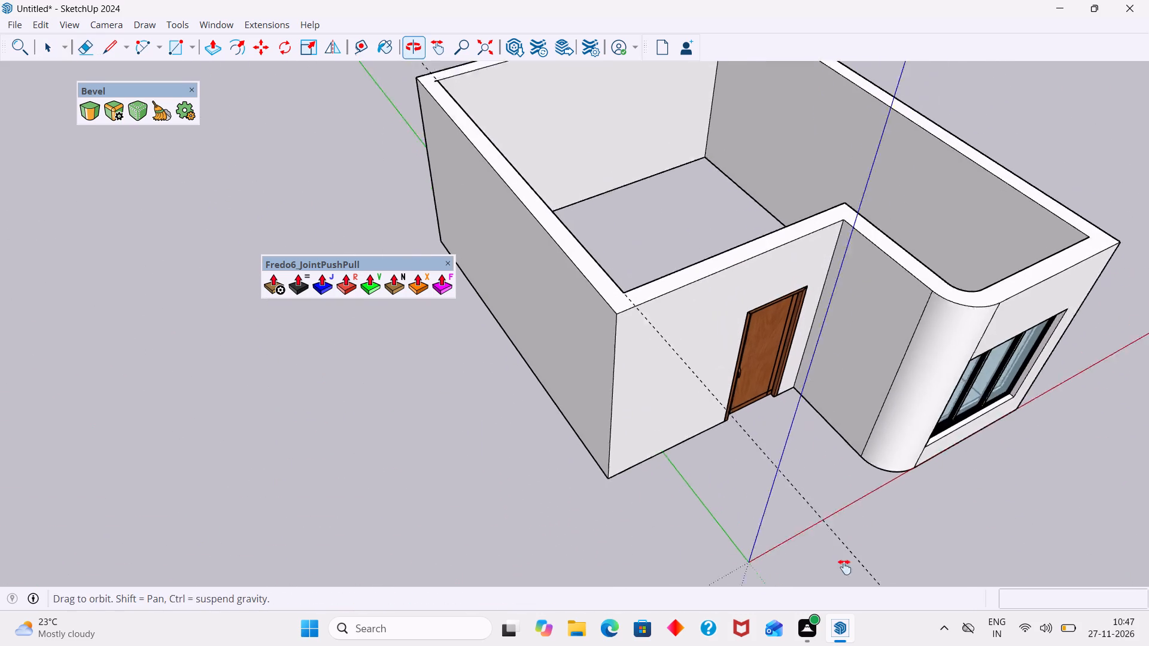
middle_drag(844, 567, 842, 565)
shift+scroll(832, 558, up, 1)
middle_drag(611, 400, 642, 463)
scroll(656, 444, up, 3)
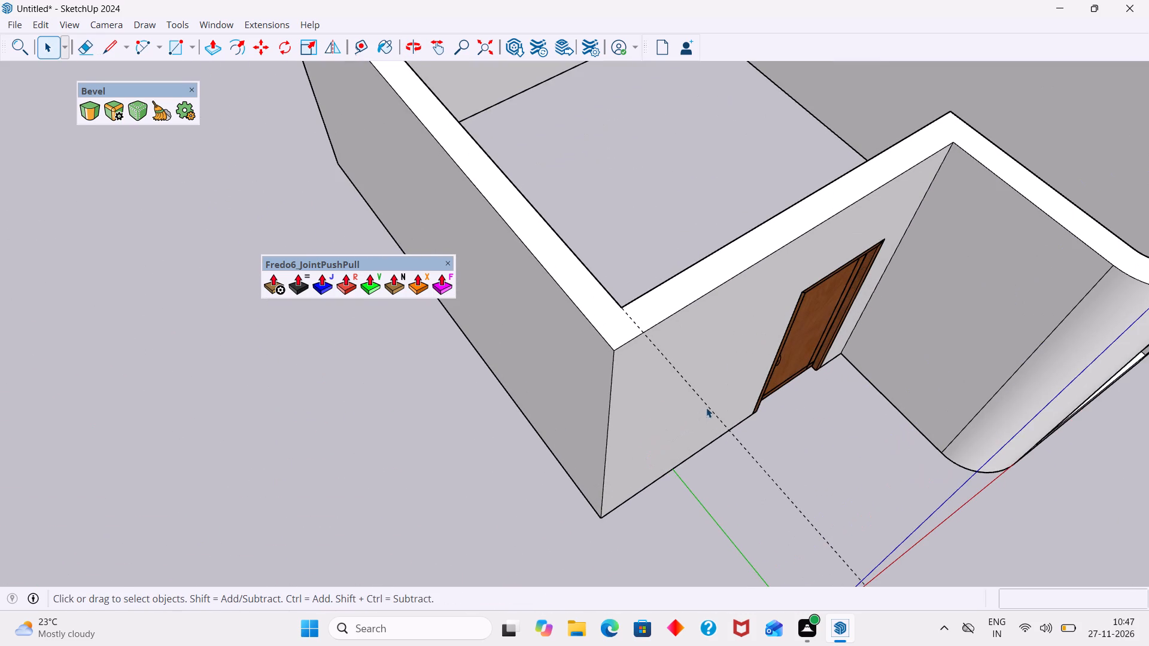
click(706, 407)
key(Delete)
Examine the ground-floor room's exterior from the door and window side.
scroll(691, 416, down, 6)
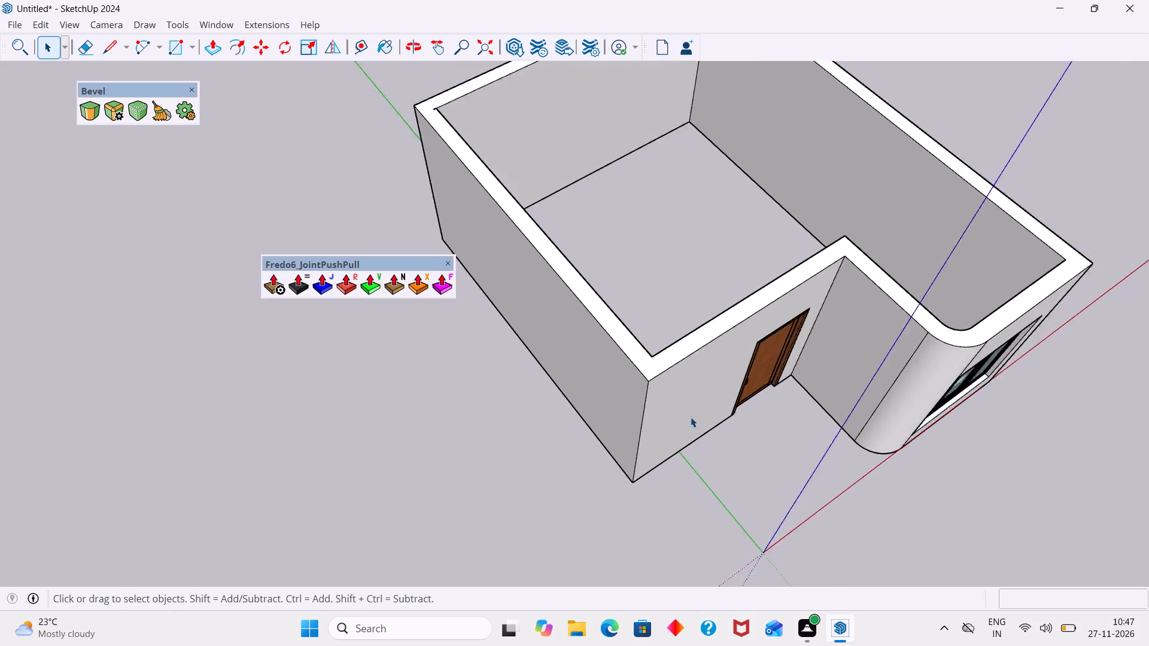
scroll(691, 417, down, 16)
middle_drag(783, 419, 667, 327)
scroll(794, 364, up, 4)
scroll(808, 363, down, 6)
middle_drag(796, 385, 789, 341)
scroll(685, 398, up, 12)
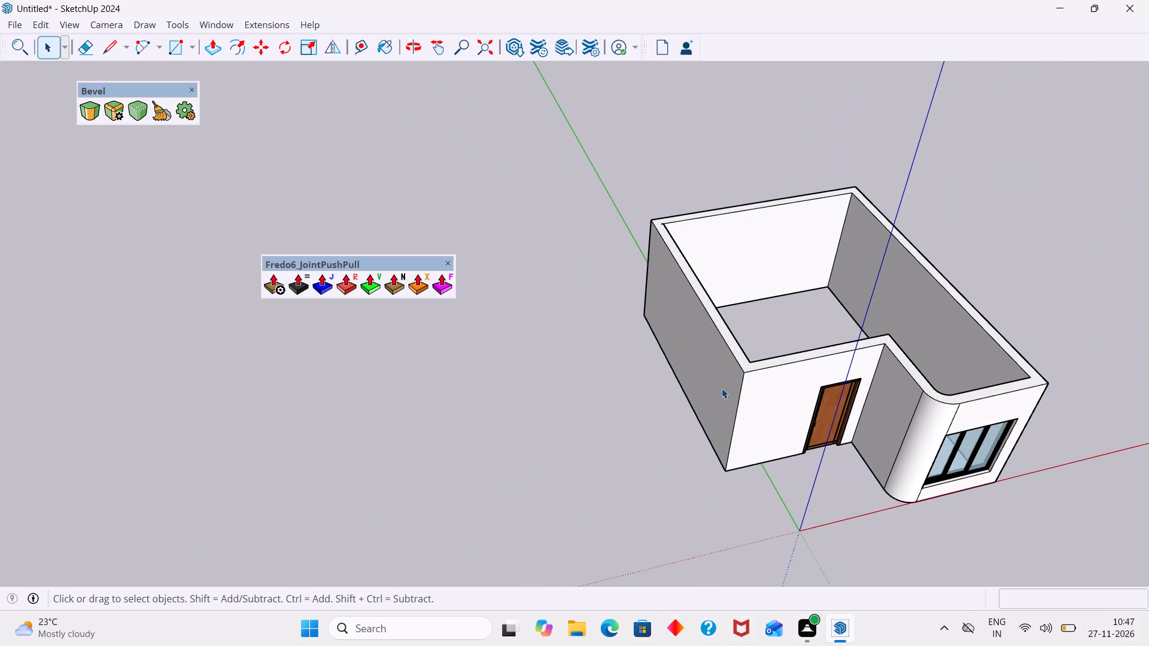
scroll(740, 380, up, 6)
scroll(776, 394, down, 11)
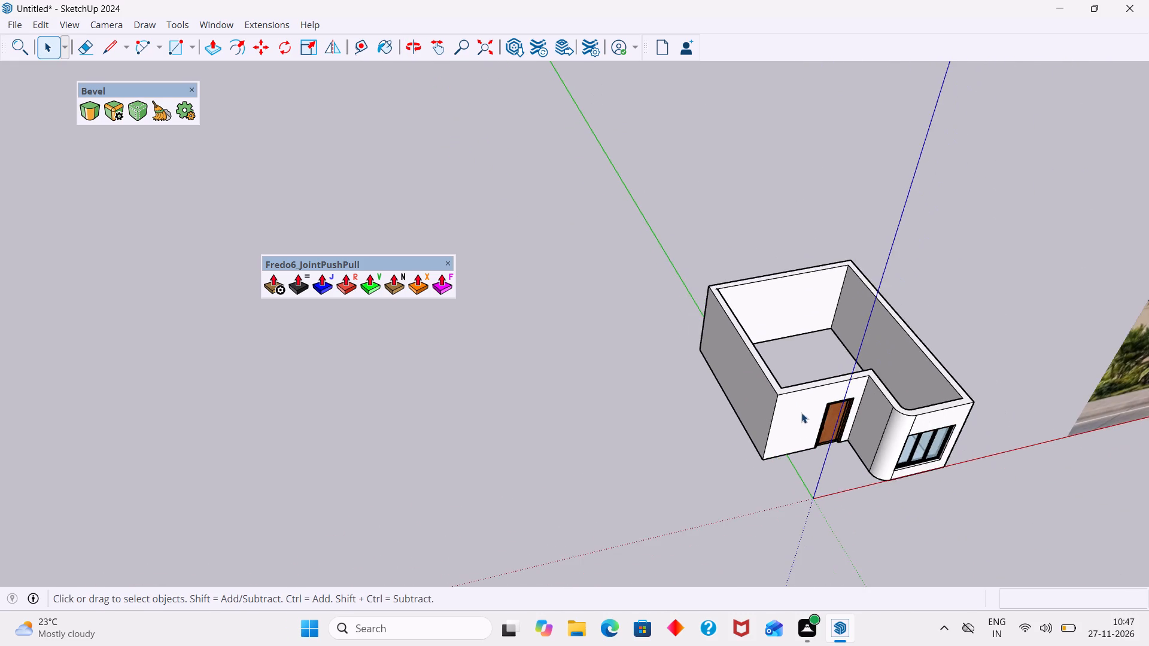
scroll(810, 415, down, 8)
middle_drag(861, 416, 847, 367)
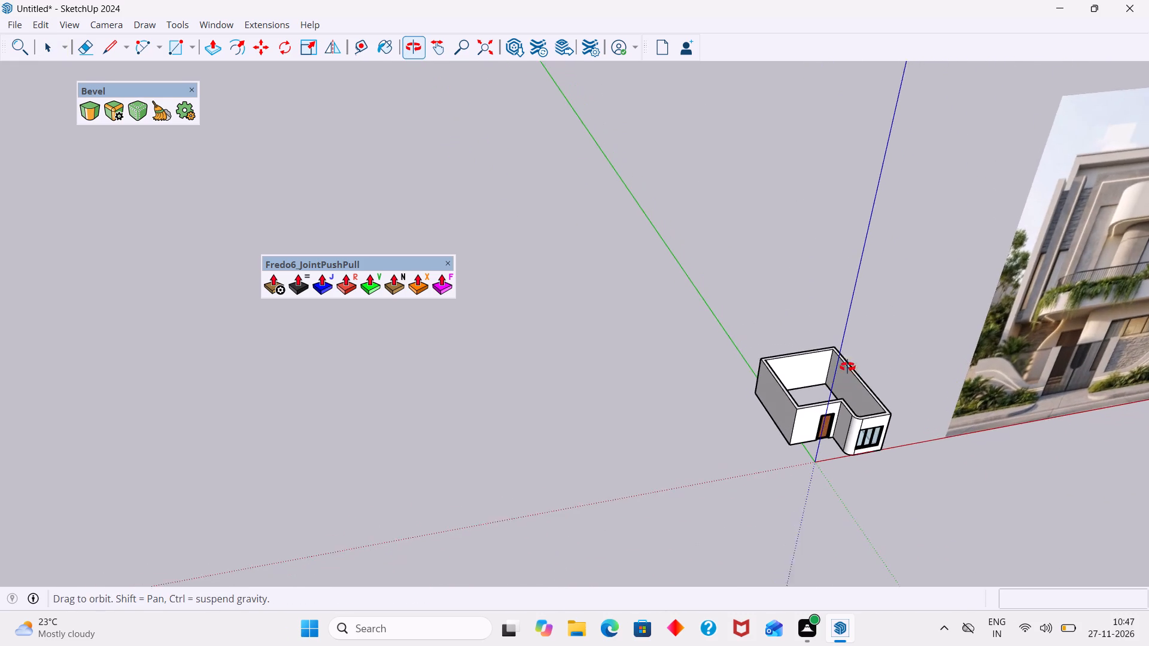
middle_drag(847, 367, 847, 365)
scroll(812, 393, up, 3)
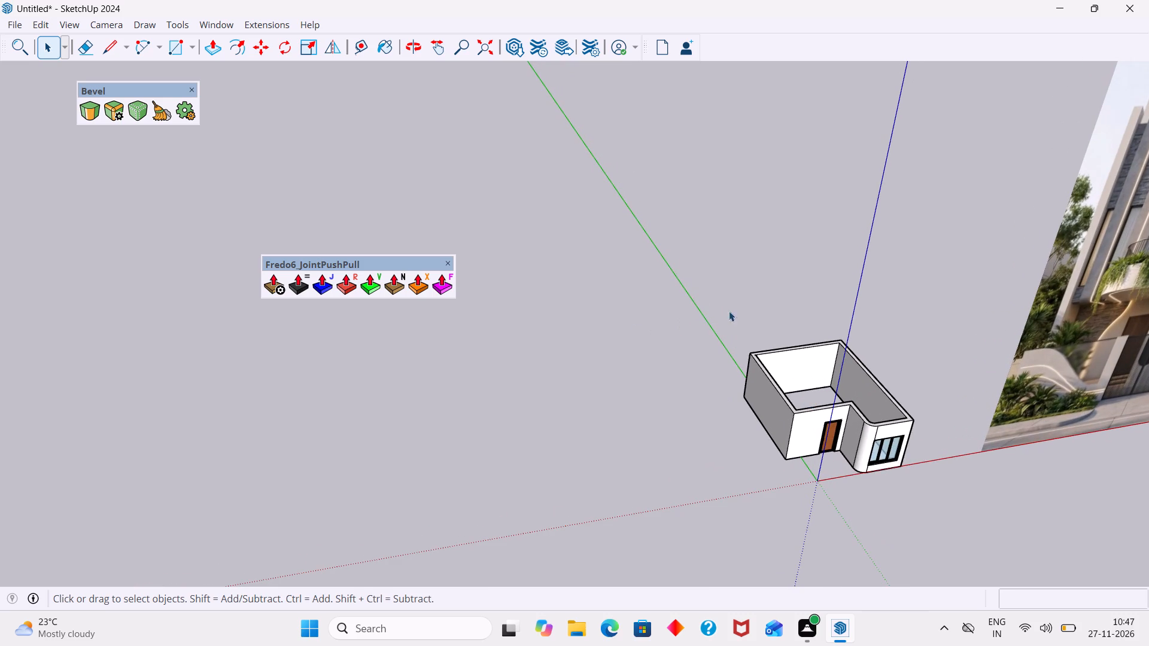
Reposition the floating JointPushPull and Bevel palettes close together, away from the model.
drag(382, 261, 167, 254)
drag(133, 87, 130, 174)
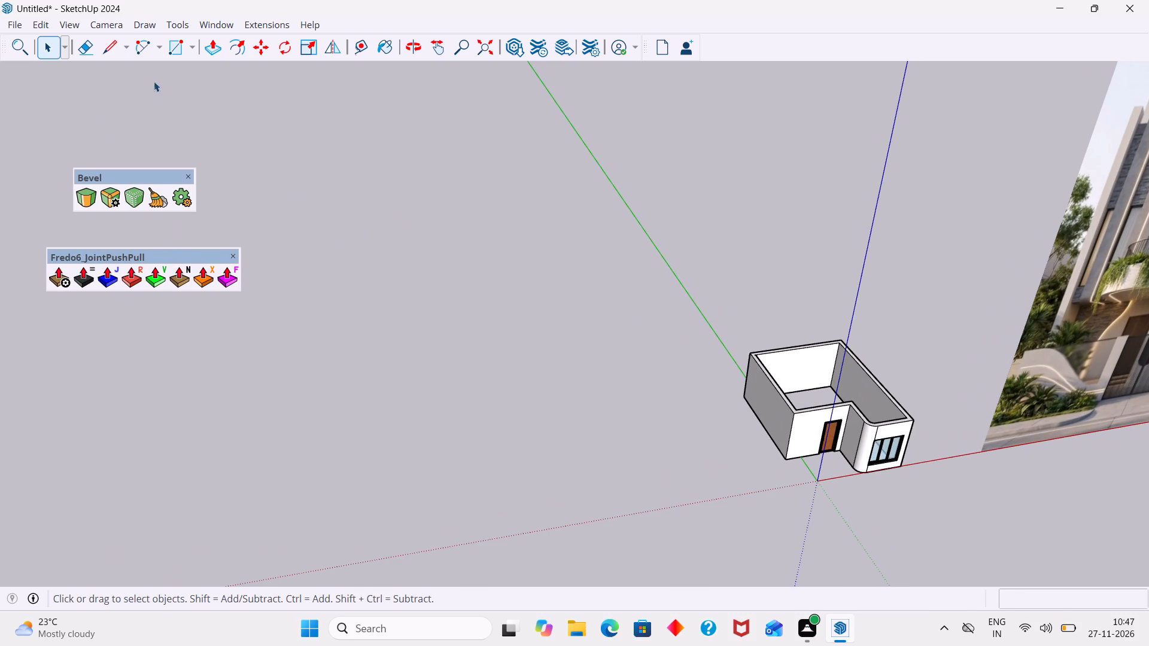
Unhide the last hidden objects, the floor slabs and upper-storey walls above the ground-floor room.
click(79, 29)
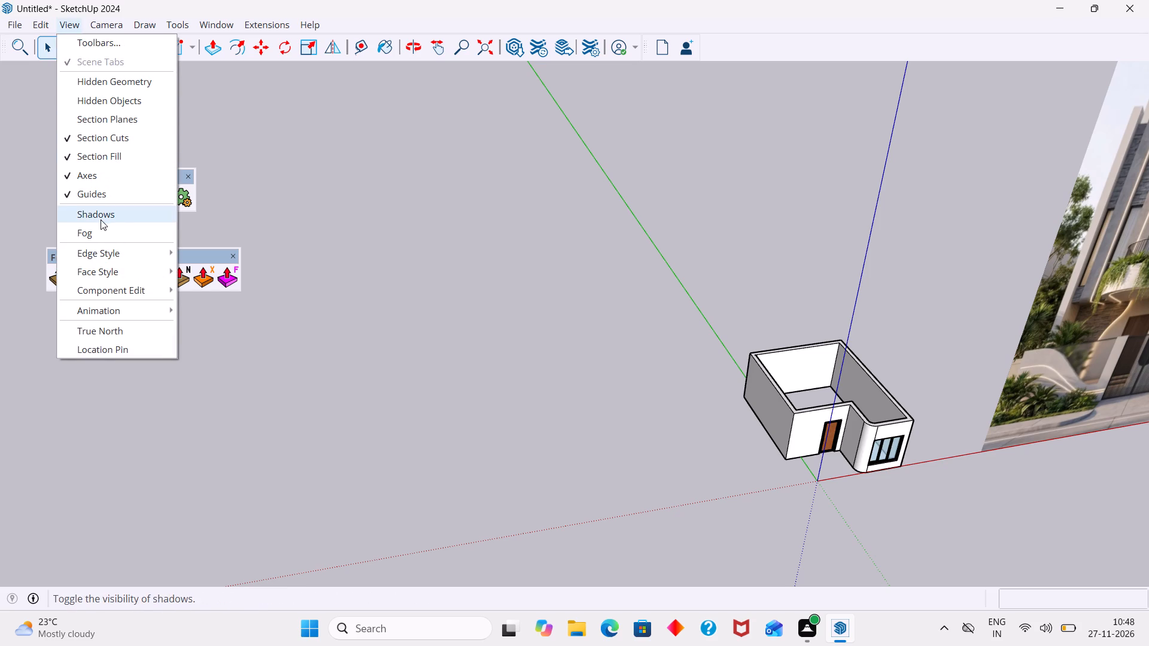
double_click(47, 26)
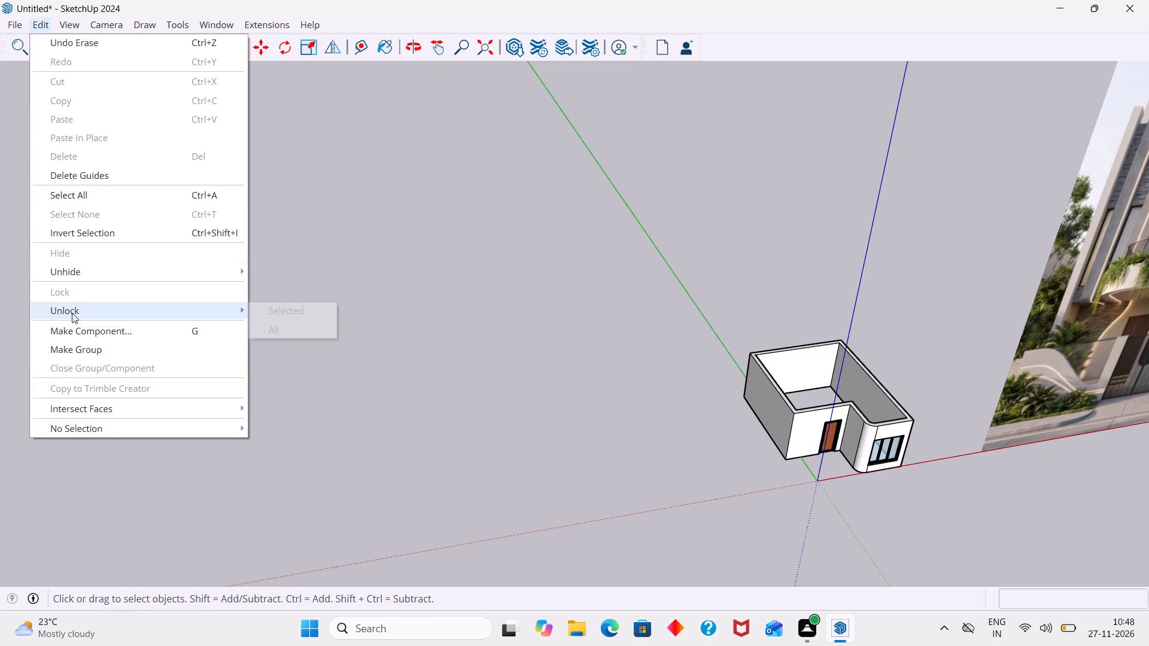
click(79, 270)
click(305, 288)
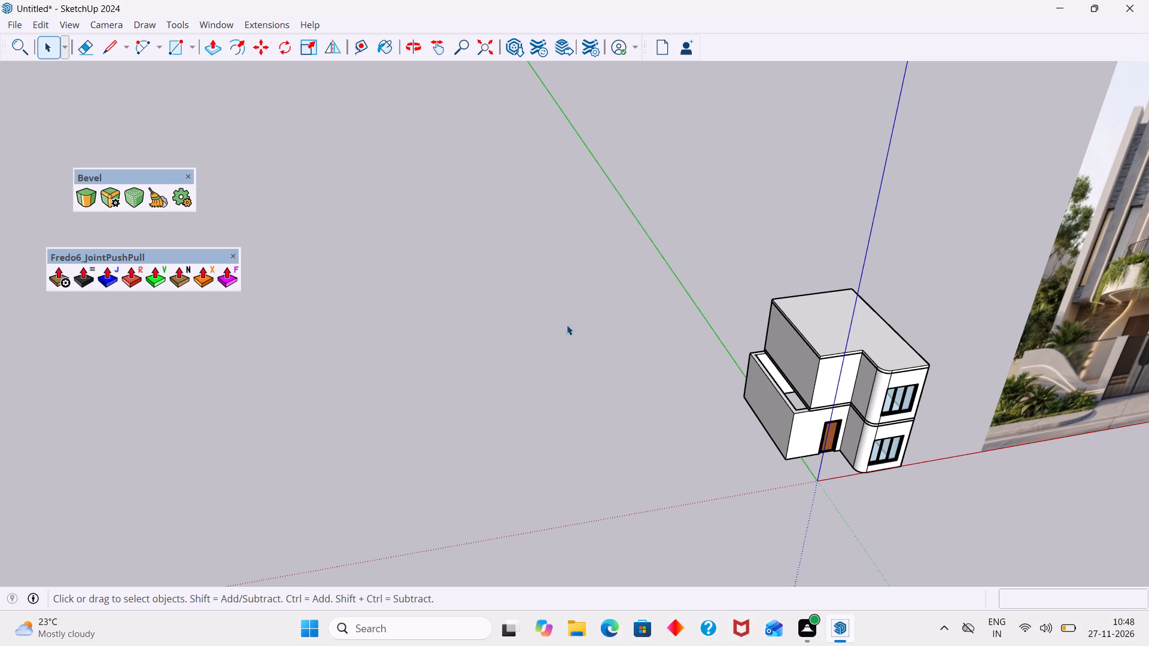
Delete the upper storey above the ground-floor slab: its walls, window and top slab.
scroll(835, 441, up, 13)
middle_drag(818, 416, 998, 384)
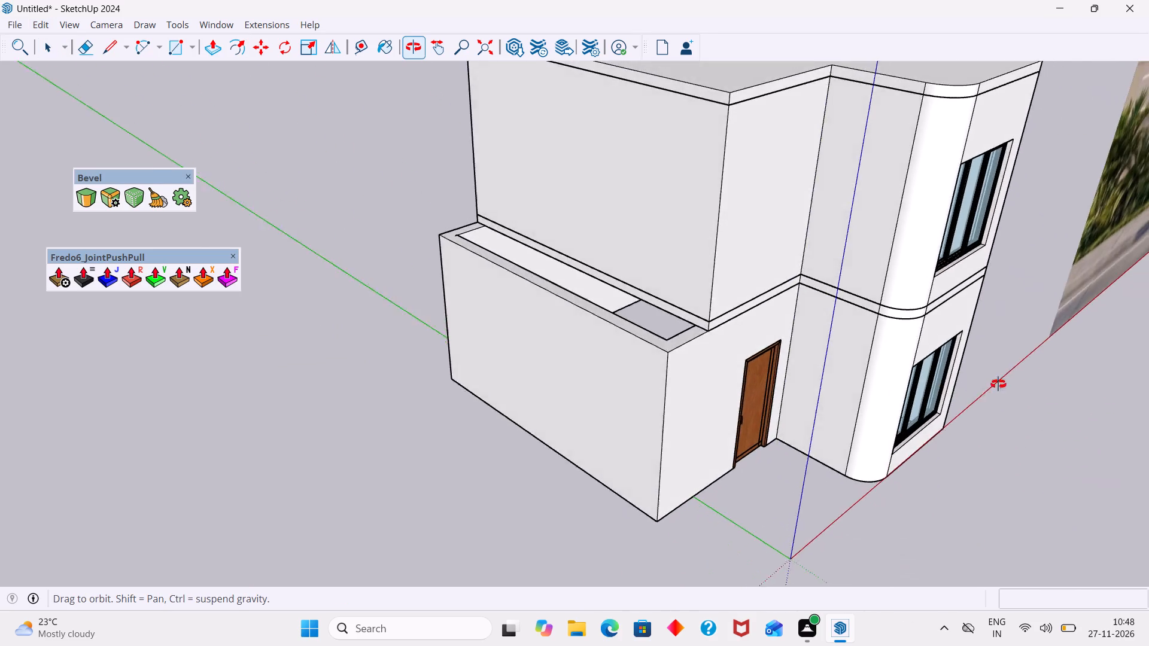
middle_drag(998, 384, 1067, 315)
scroll(692, 248, up, 5)
click(692, 248)
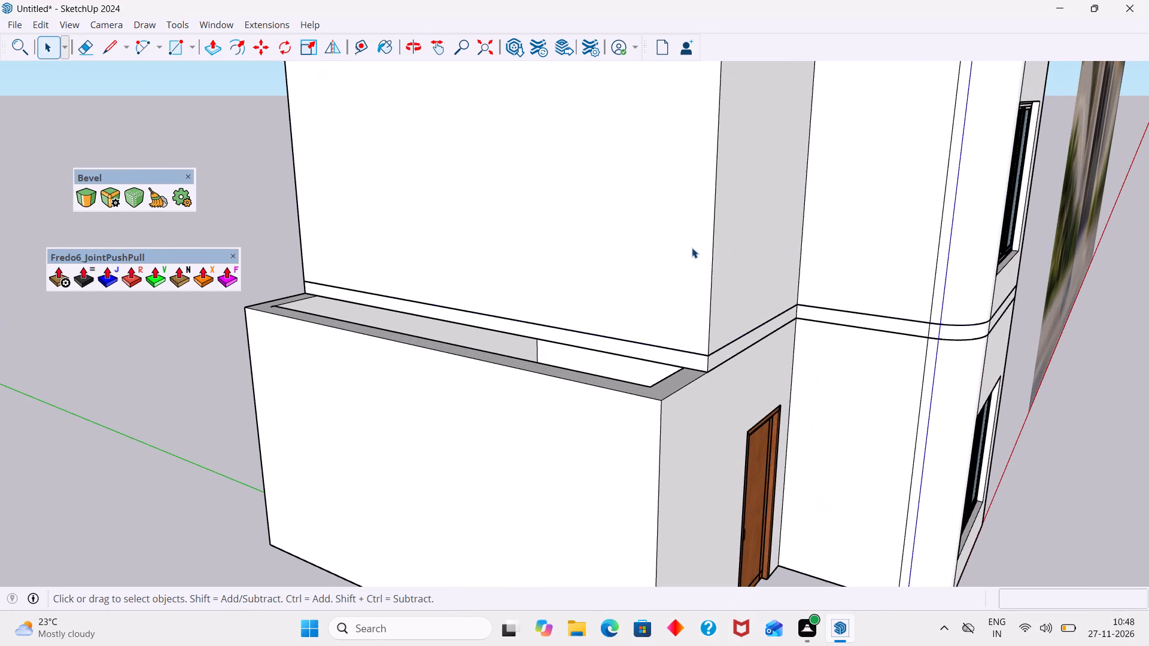
key(Delete)
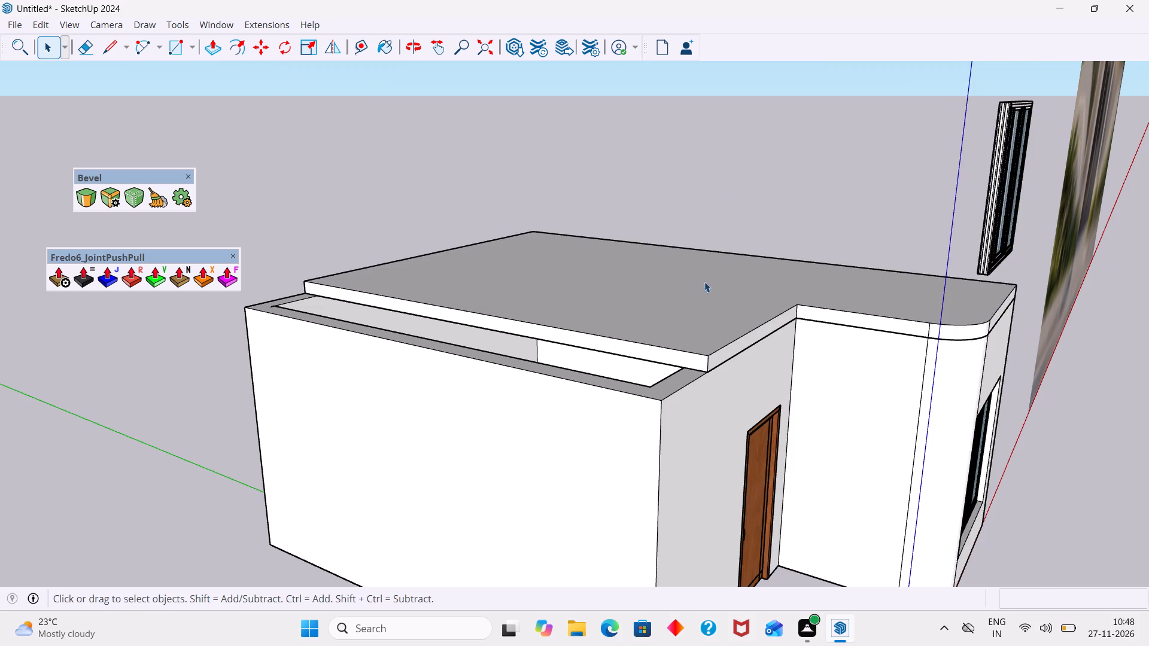
middle_drag(709, 290, 502, 351)
scroll(916, 339, down, 4)
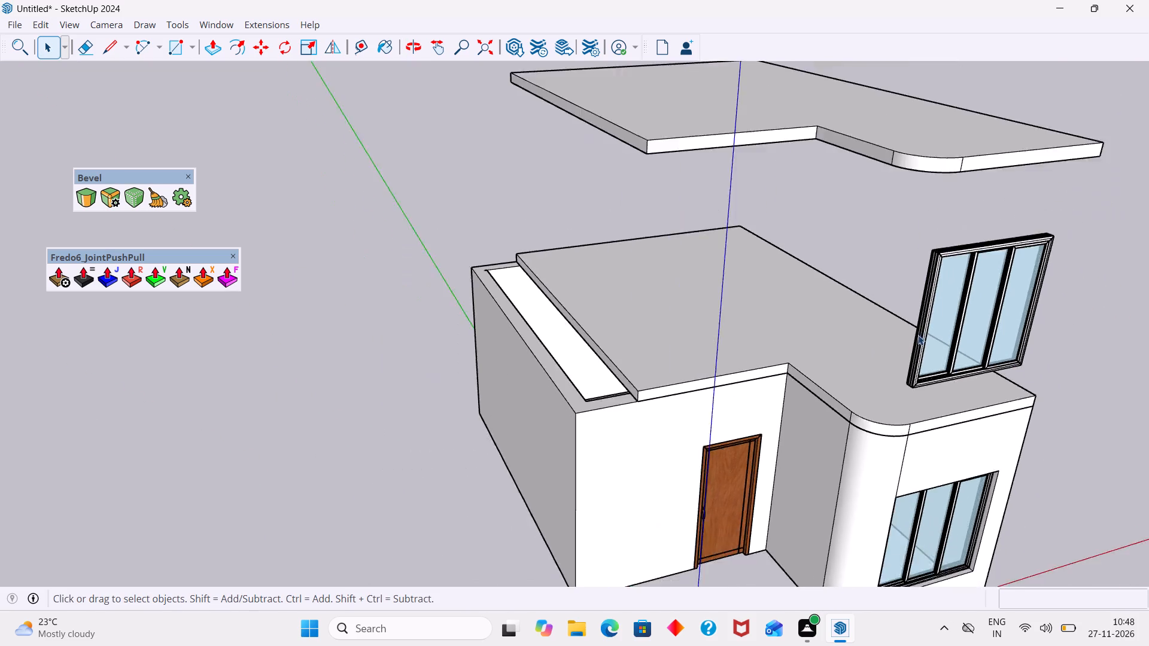
scroll(918, 335, down, 6)
click(931, 310)
key(Delete)
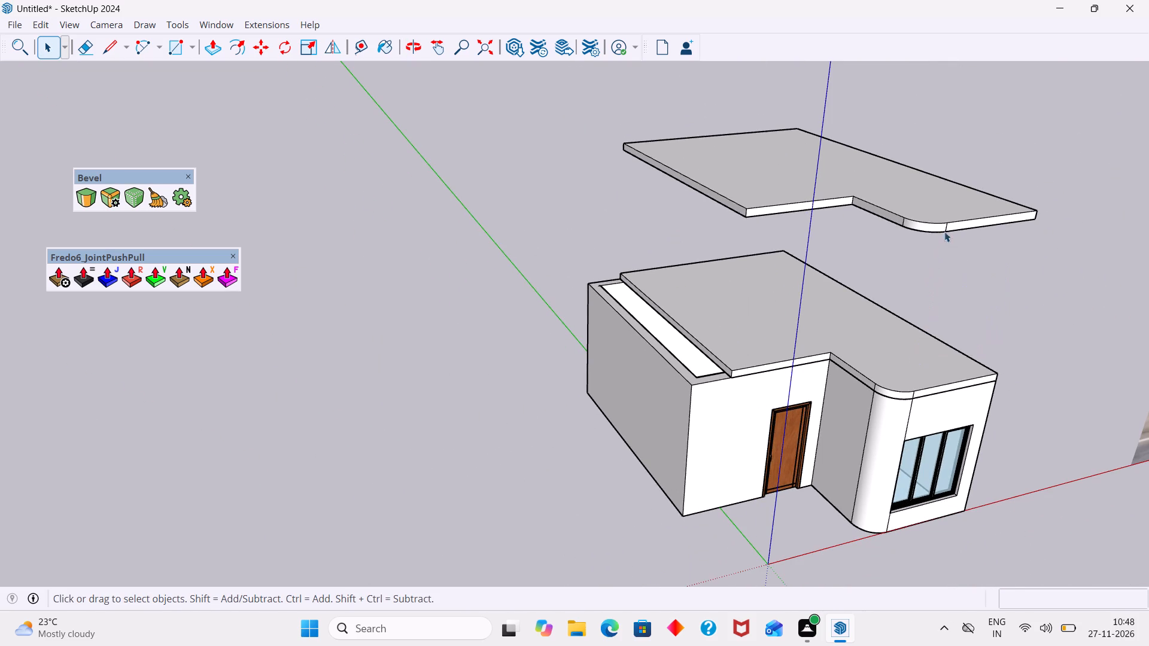
click(944, 226)
key(Delete)
Extend the ground-floor ceiling slab's side edge about 2' 9" with Joint Push Pull to the shifted side wall's outer corner.
scroll(689, 367, up, 2)
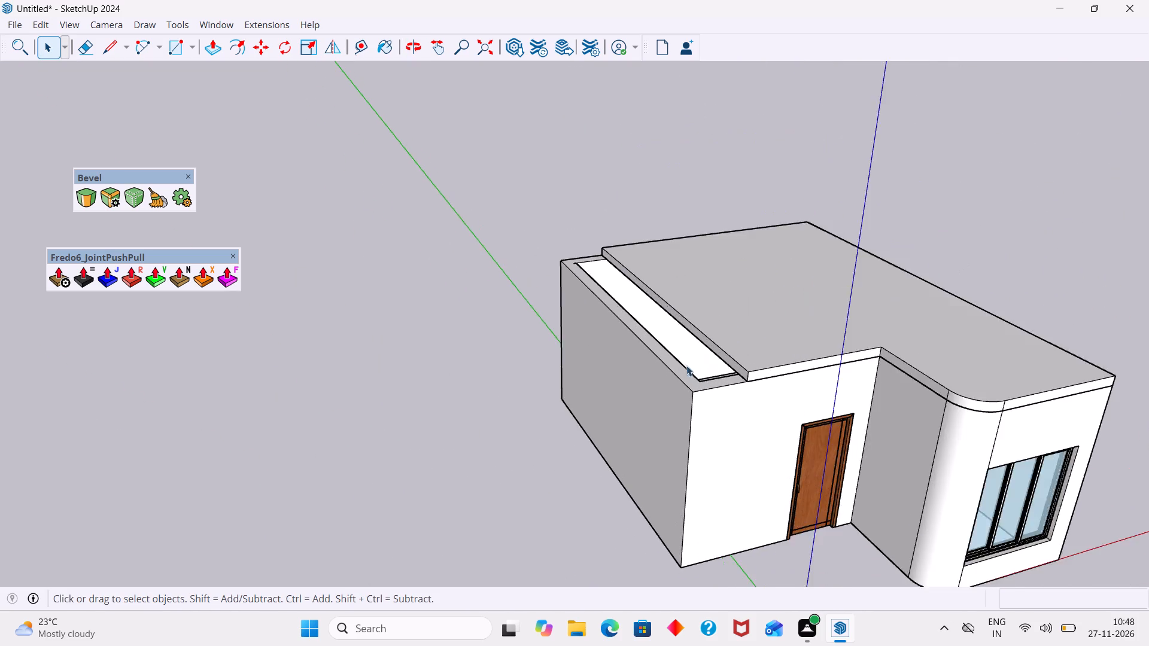
scroll(686, 365, up, 3)
middle_drag(734, 360, 806, 348)
scroll(795, 343, up, 5)
click(793, 348)
scroll(793, 348, up, 5)
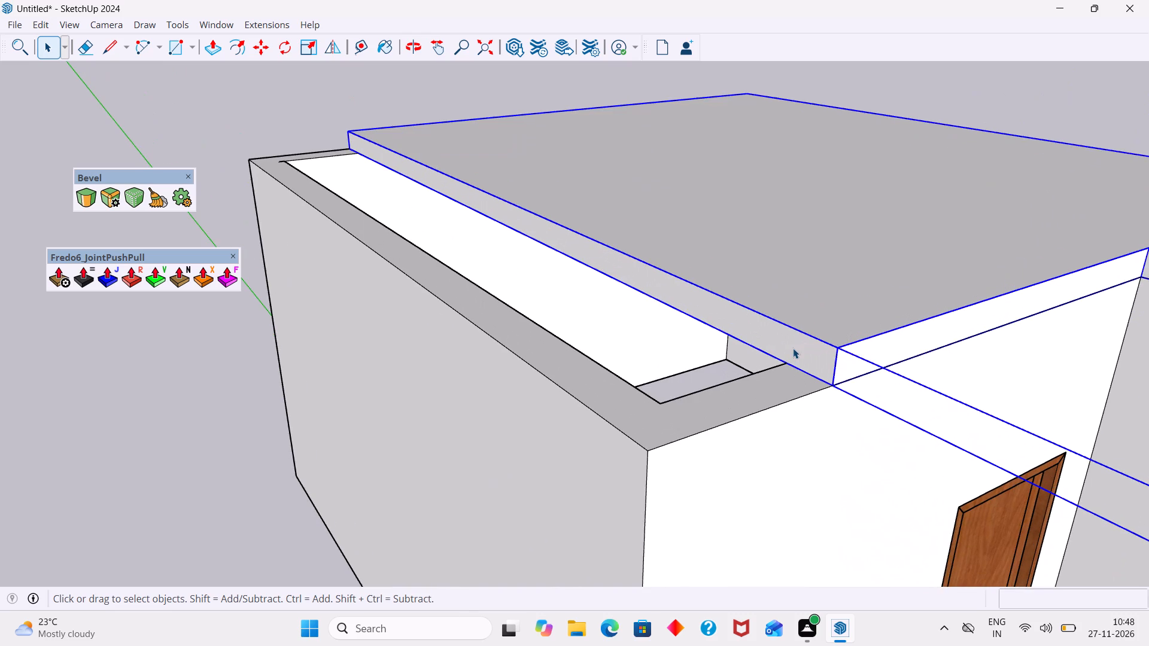
double_click(793, 348)
triple_click(804, 351)
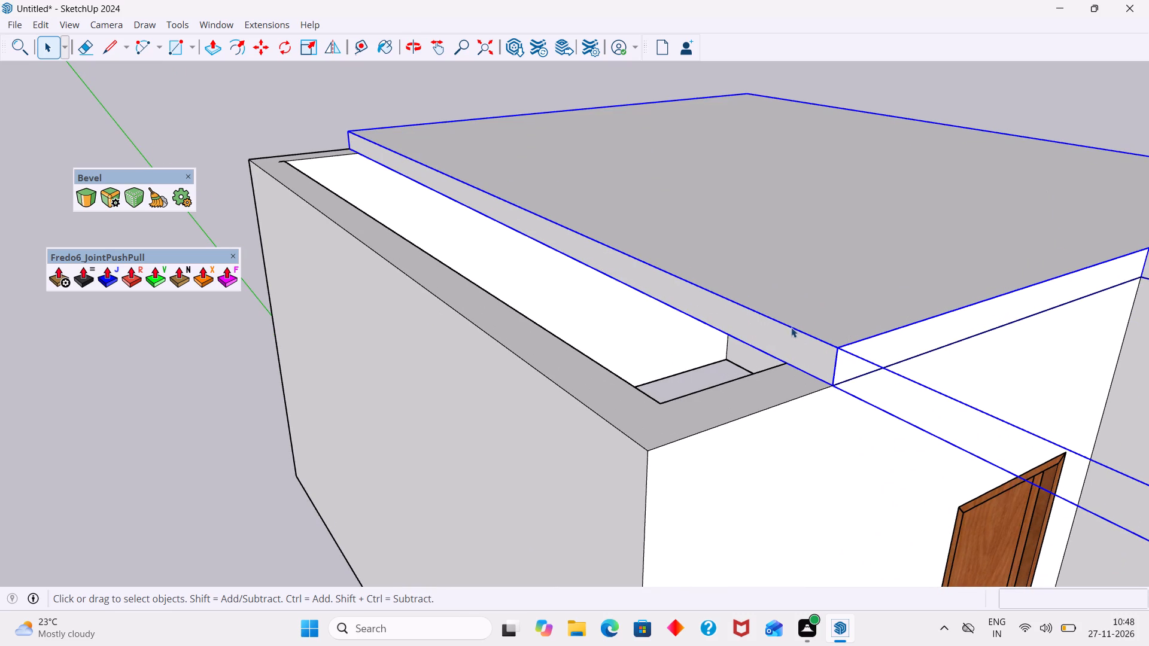
double_click(790, 334)
click(279, 482)
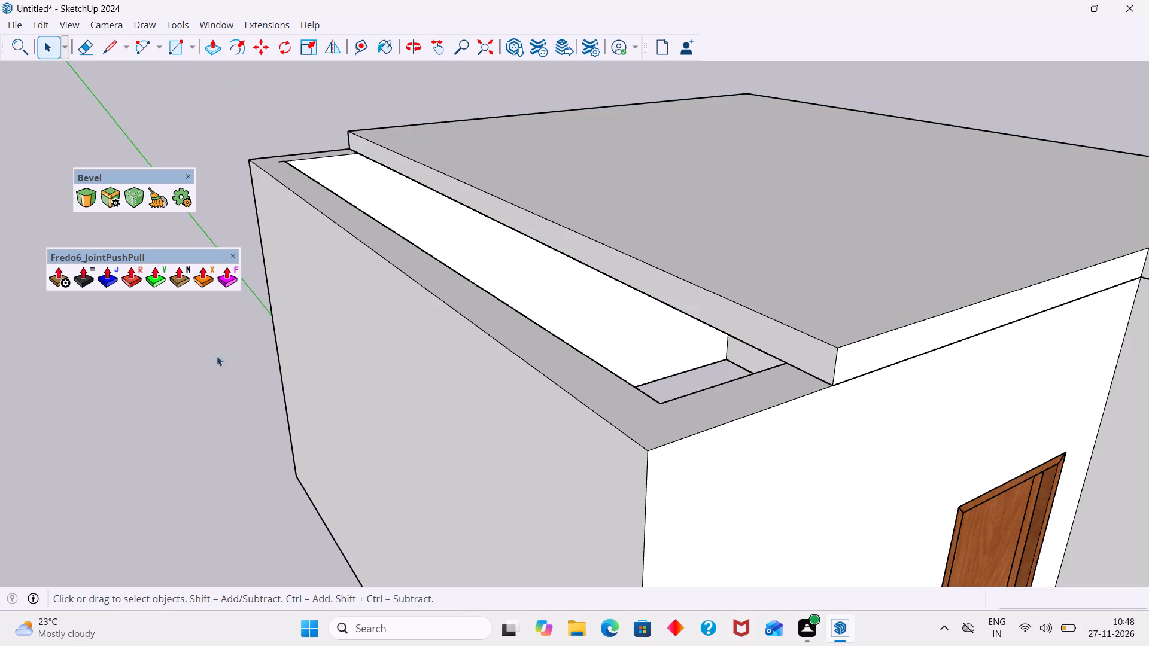
click(105, 283)
scroll(762, 293, up, 2)
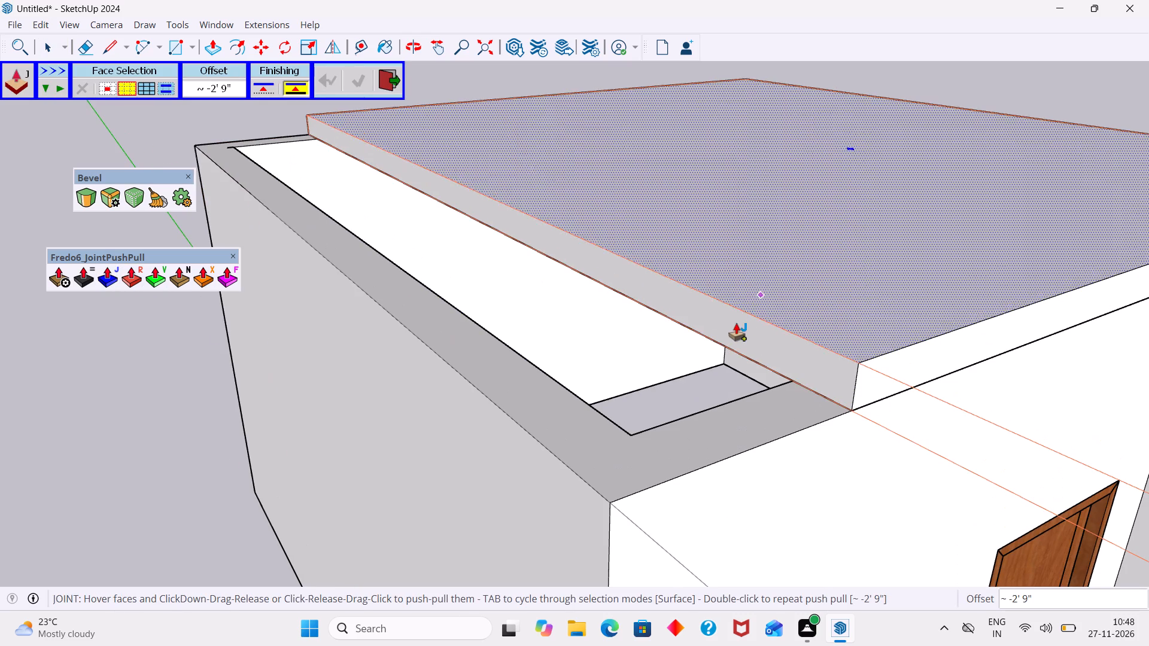
click(735, 325)
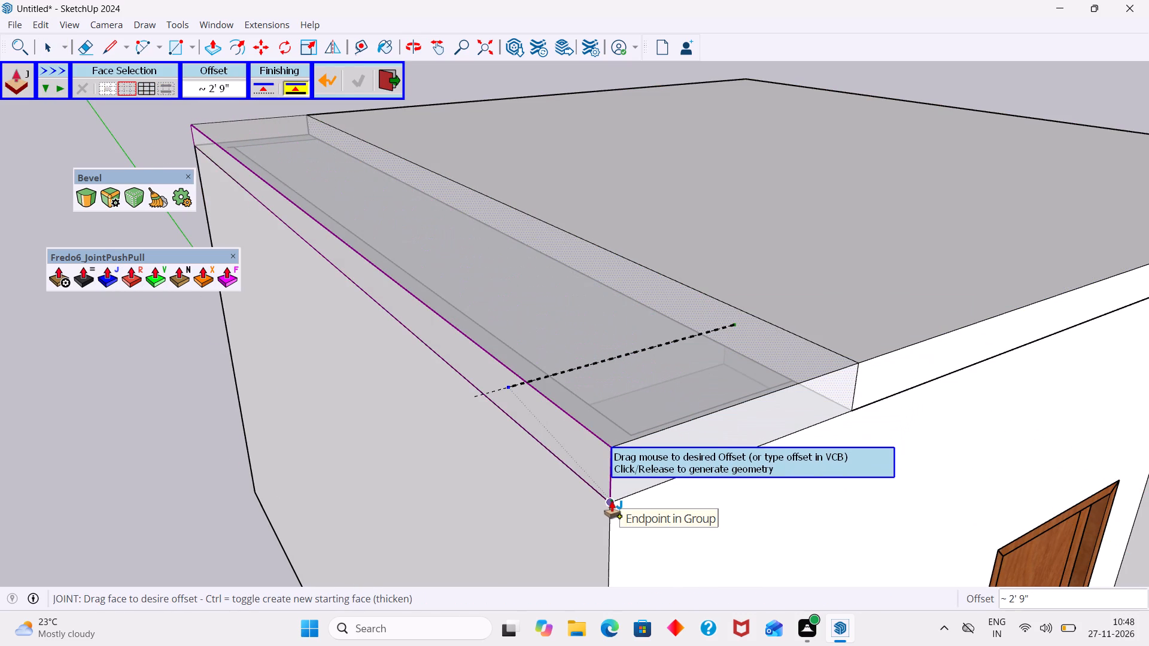
click(612, 501)
key(space)
scroll(793, 329, up, 1)
scroll(793, 329, down, 3)
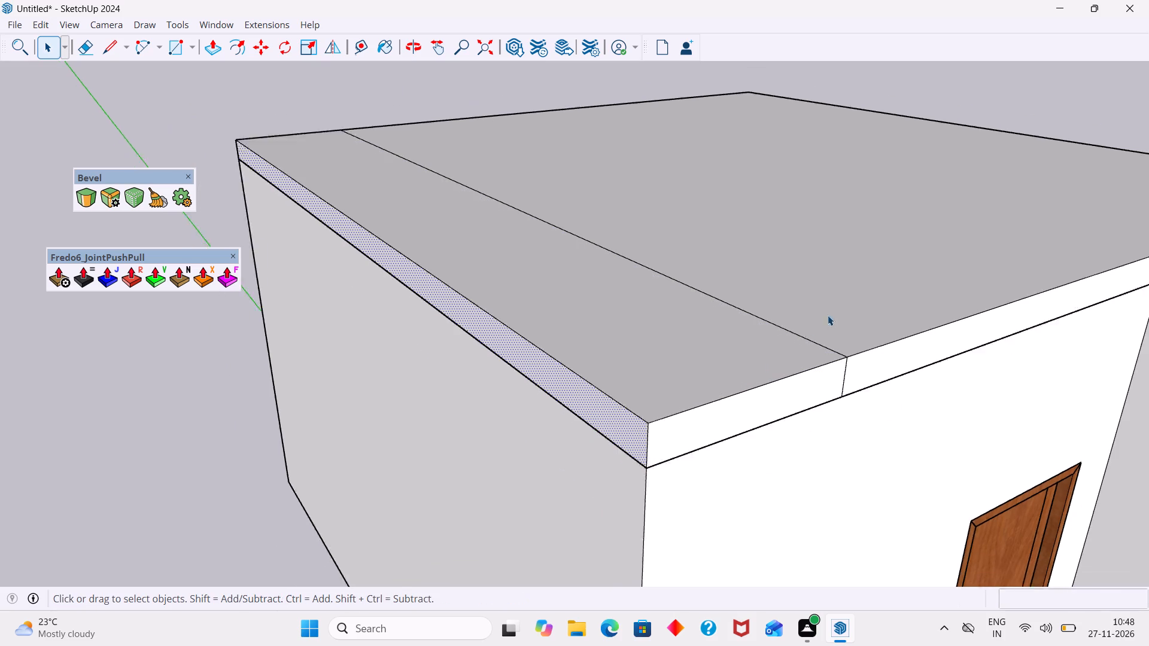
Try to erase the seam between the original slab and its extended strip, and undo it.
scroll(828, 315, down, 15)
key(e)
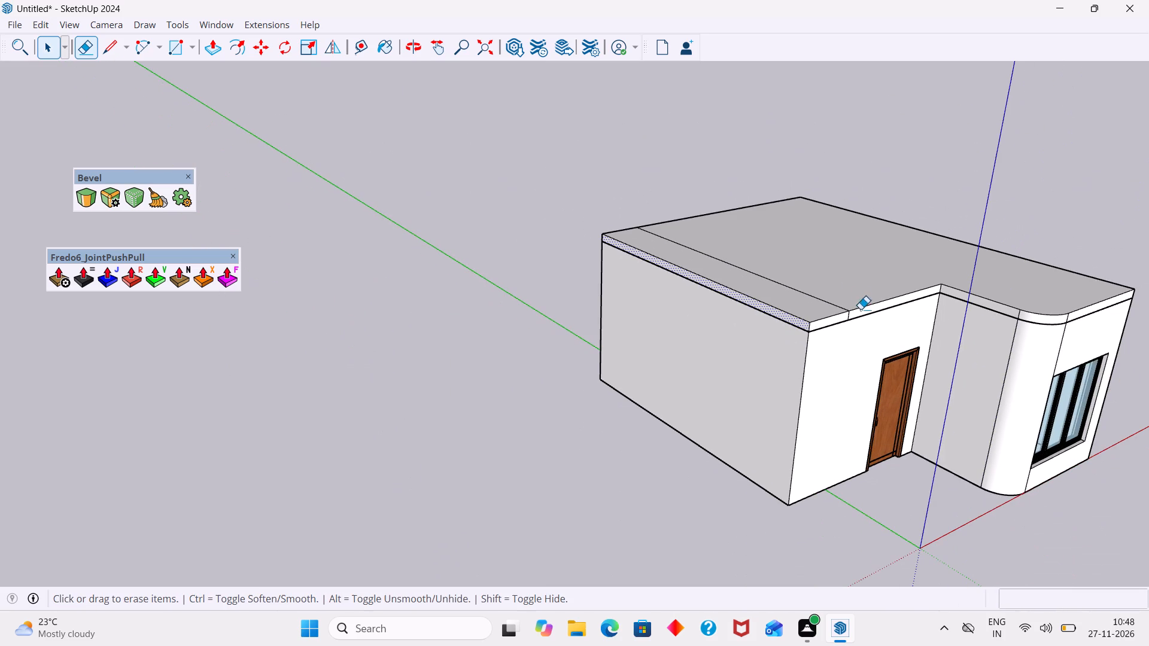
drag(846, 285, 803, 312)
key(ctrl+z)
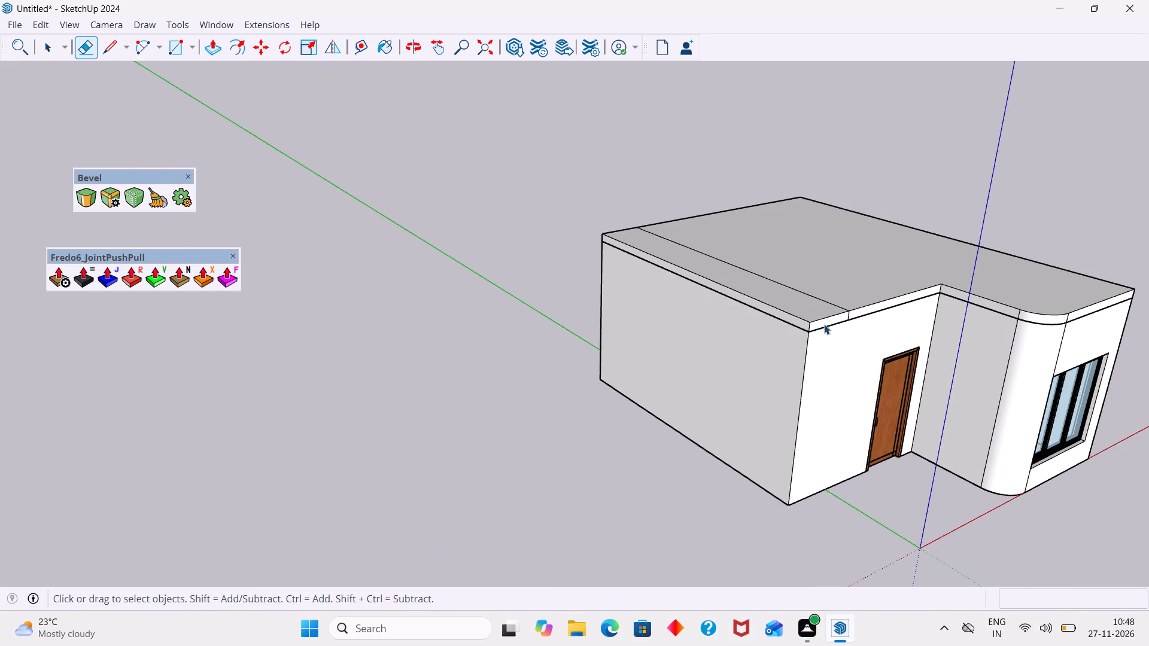
Open the ground-floor ceiling slab's group for editing.
key(space)
double_click(832, 297)
scroll(849, 288, up, 3)
double_click(843, 300)
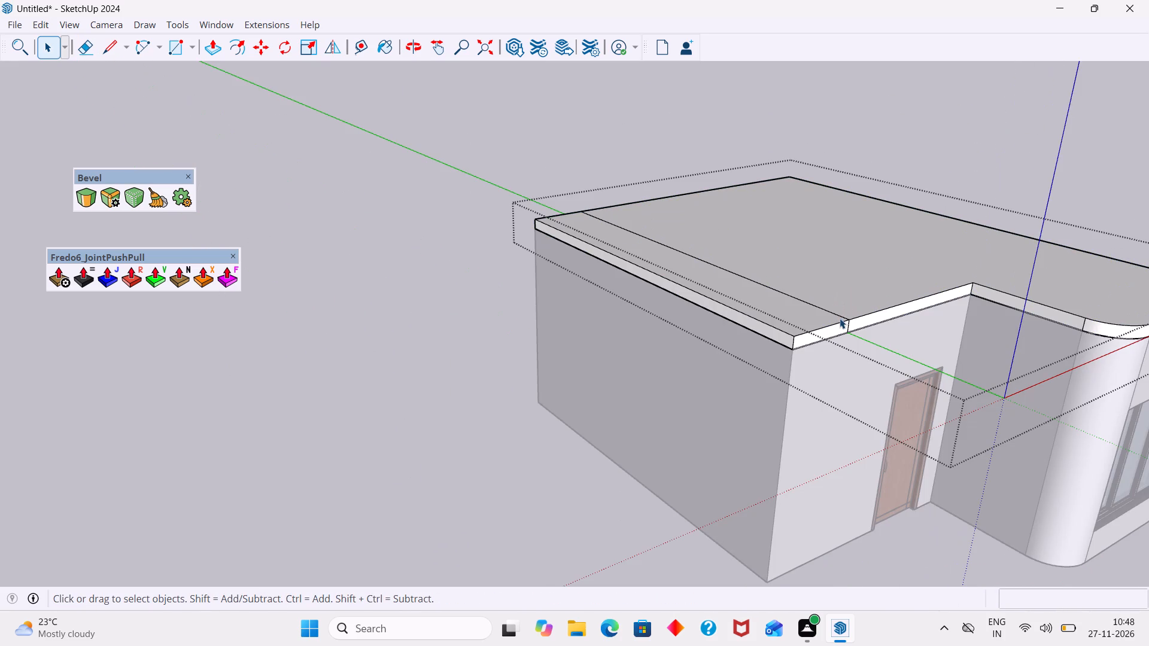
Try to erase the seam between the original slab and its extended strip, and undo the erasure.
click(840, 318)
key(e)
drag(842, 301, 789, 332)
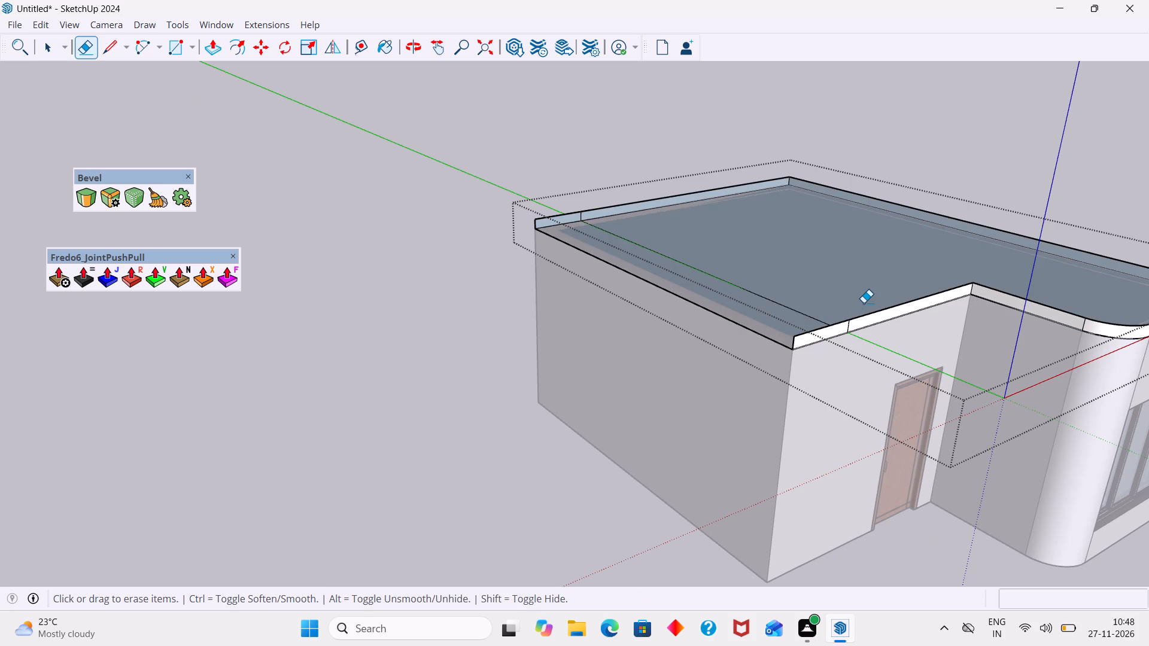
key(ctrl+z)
Erase the seam between the original slab and its extended strip on the top face and the front edge above the door.
scroll(831, 296, up, 5)
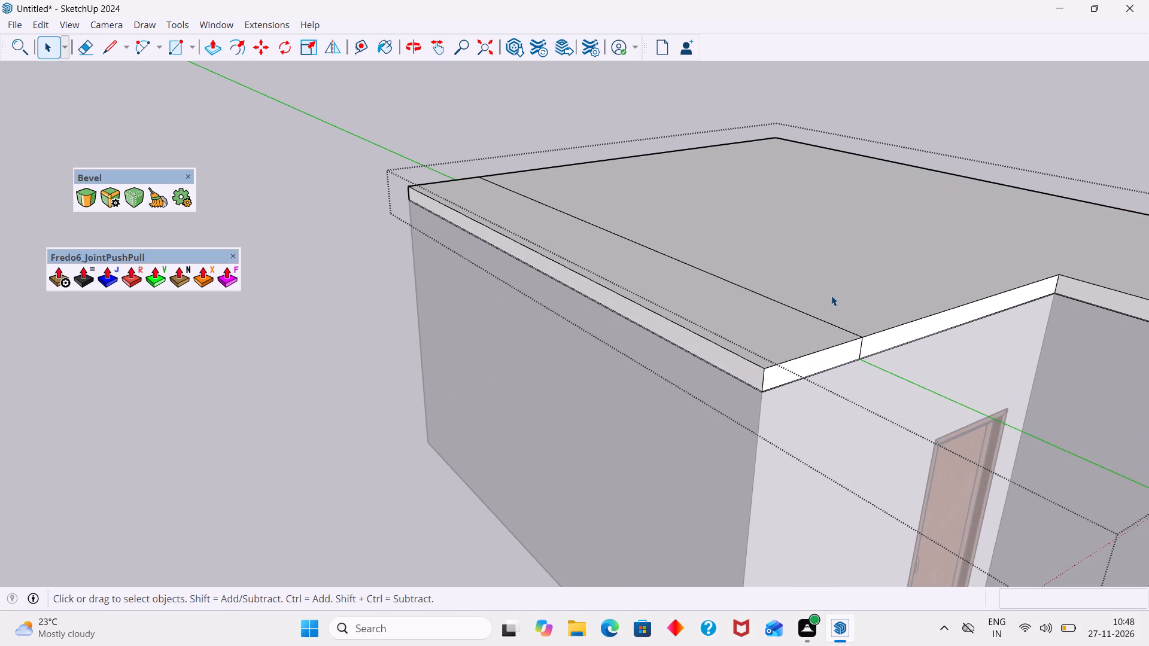
key(e)
drag(830, 300, 806, 319)
scroll(867, 346, up, 9)
drag(845, 346, 837, 351)
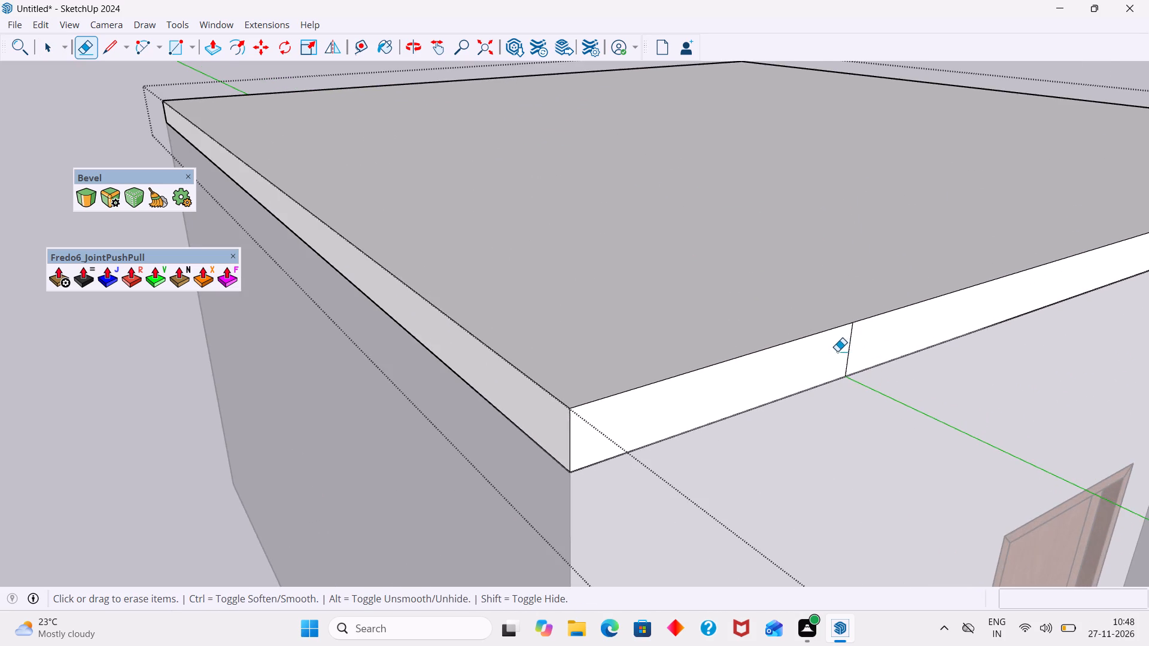
drag(837, 351, 839, 350)
scroll(844, 346, up, 1)
scroll(844, 346, down, 6)
scroll(852, 346, up, 9)
drag(850, 348, 837, 353)
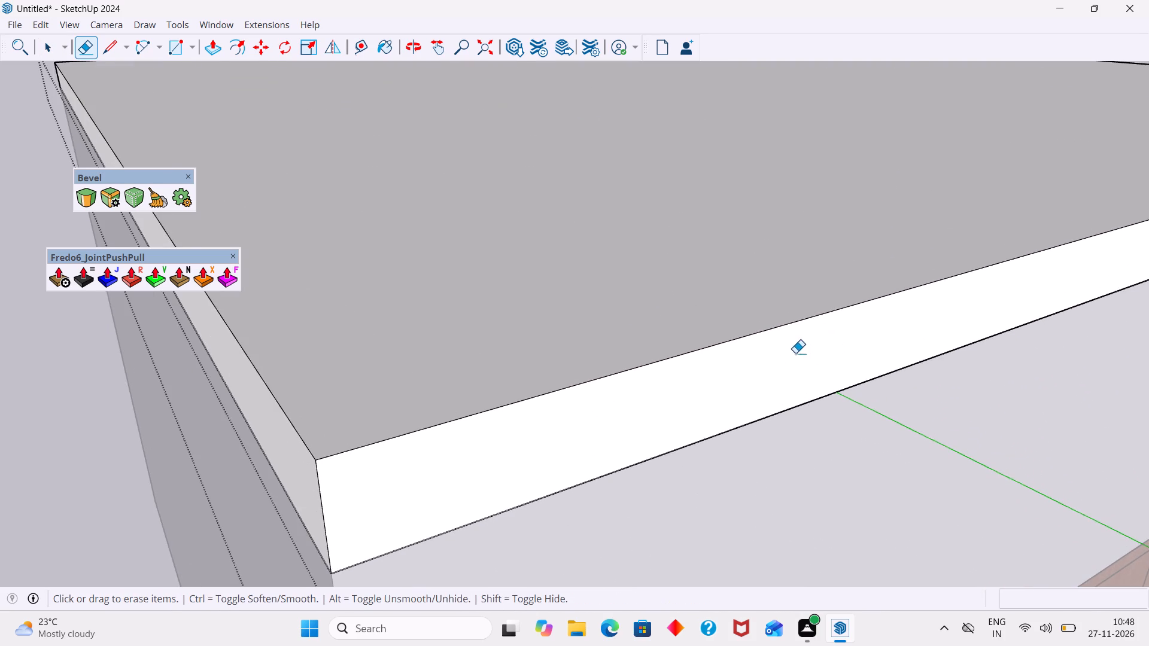
Erase the remaining seam line on the slab's rear edge and leave the slab's group editing.
scroll(795, 355, down, 20)
scroll(795, 355, down, 3)
middle_drag(692, 352, 1140, 317)
middle_drag(640, 359, 910, 312)
scroll(675, 259, up, 2)
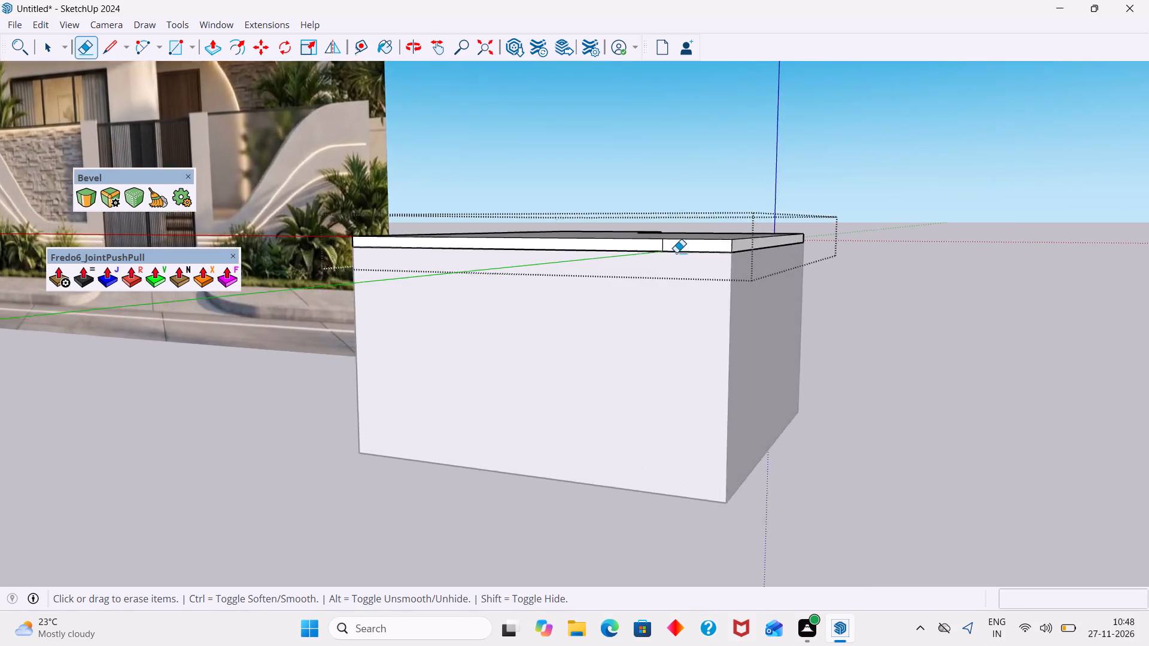
scroll(676, 252, up, 11)
drag(656, 237, 595, 242)
scroll(721, 227, down, 12)
middle_drag(771, 237, 697, 373)
middle_drag(759, 331, 640, 395)
middle_drag(718, 373, 624, 361)
middle_drag(621, 378, 583, 267)
middle_drag(582, 357, 603, 218)
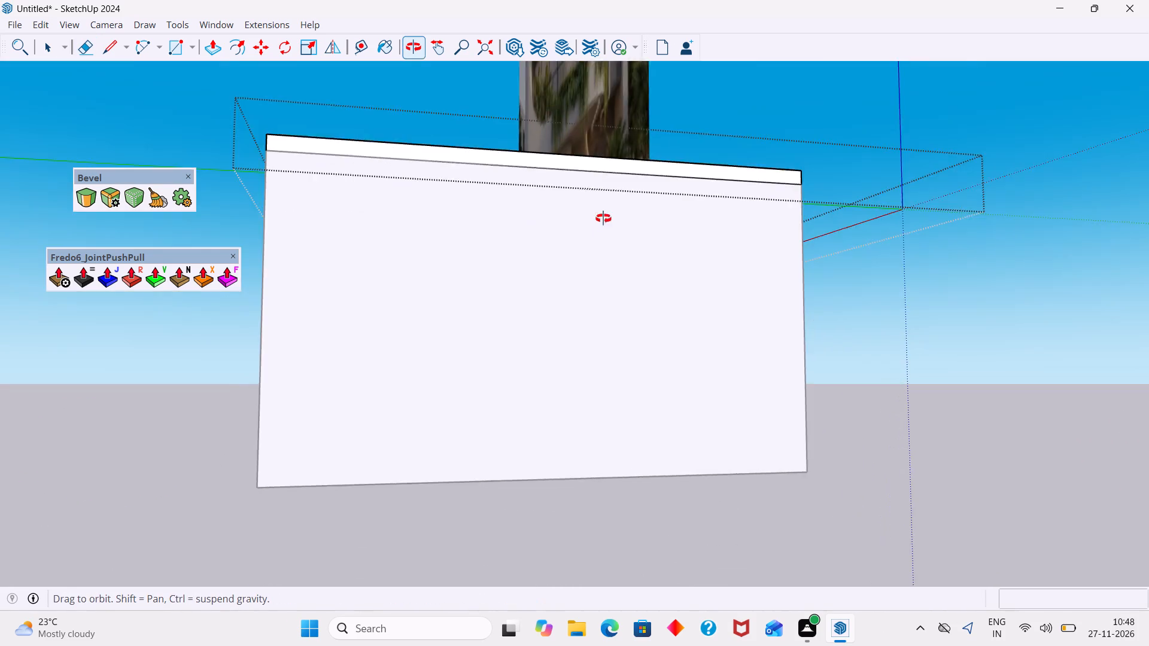
middle_drag(603, 218, 589, 280)
key(space)
click(1061, 292)
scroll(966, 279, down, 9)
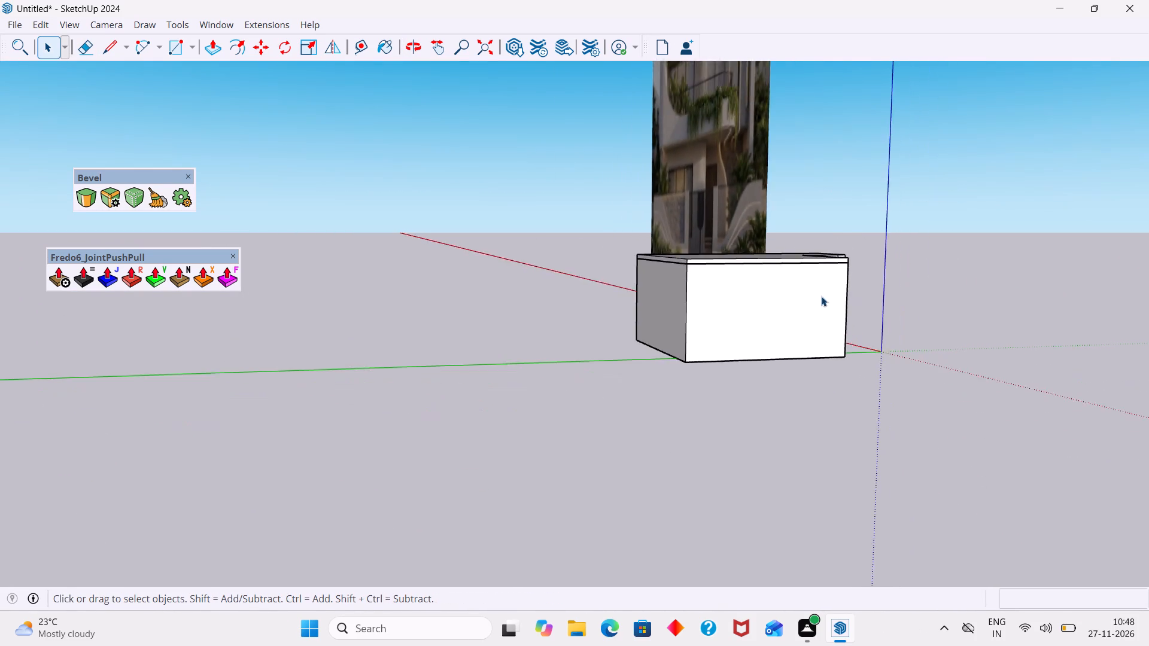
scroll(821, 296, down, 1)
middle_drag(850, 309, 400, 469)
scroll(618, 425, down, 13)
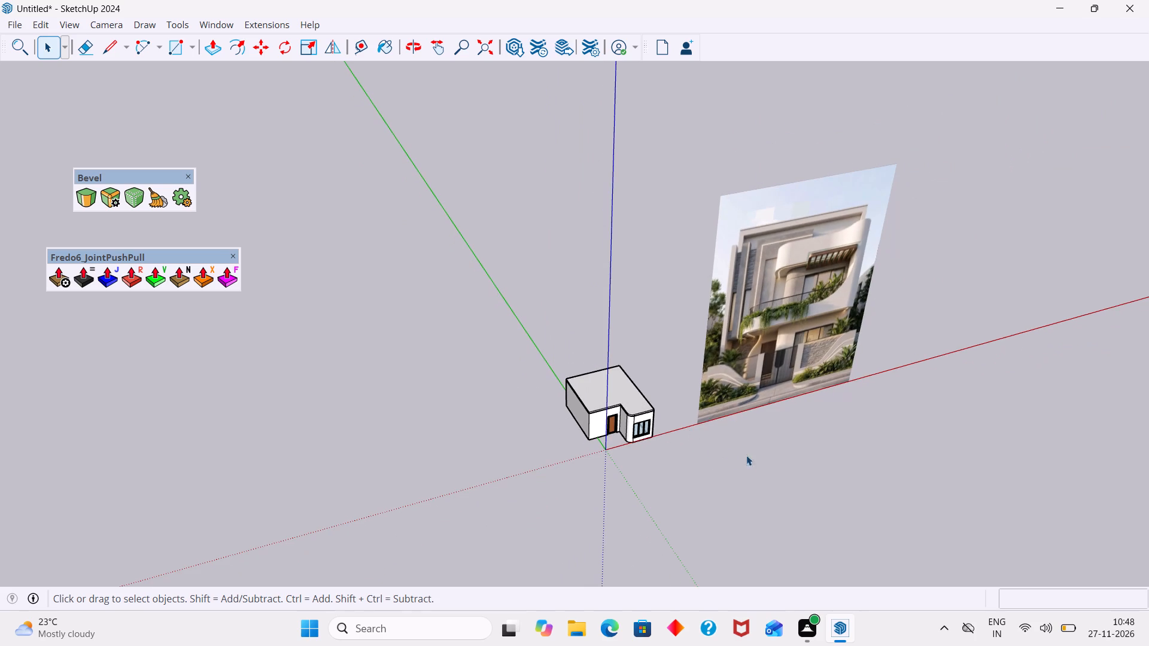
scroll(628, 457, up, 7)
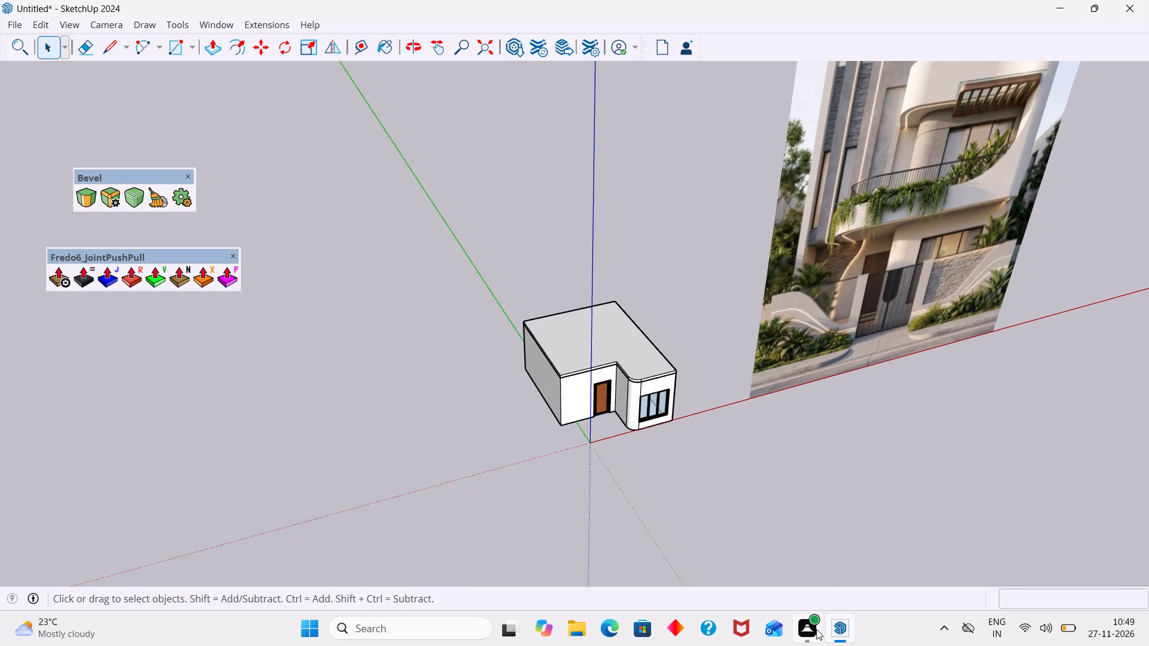
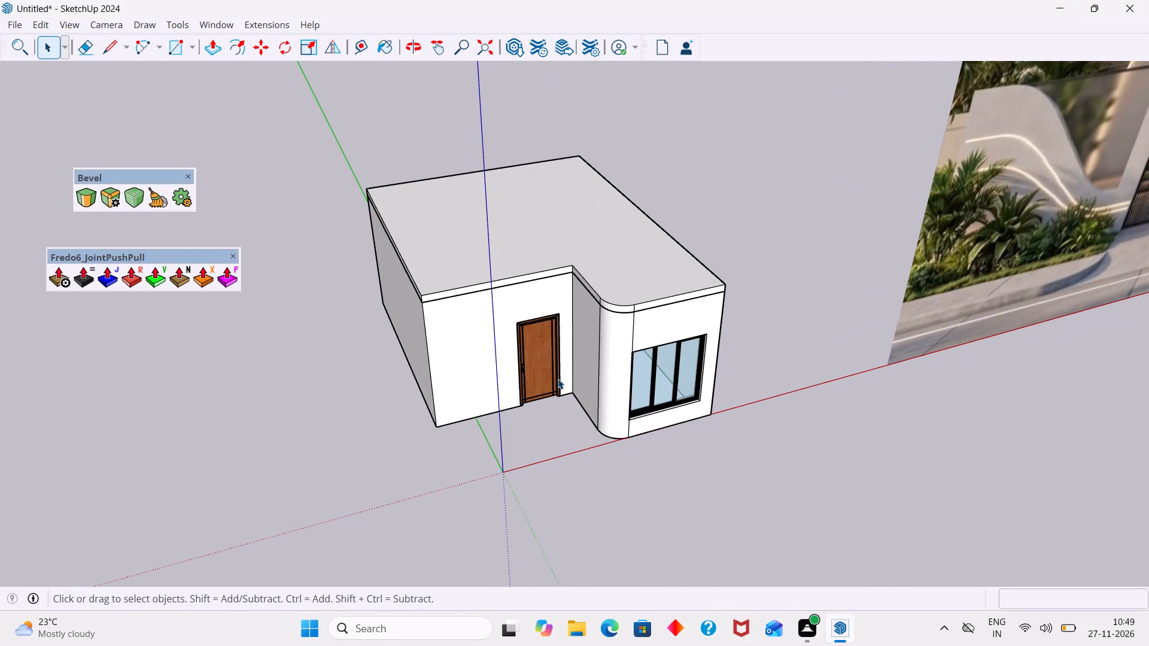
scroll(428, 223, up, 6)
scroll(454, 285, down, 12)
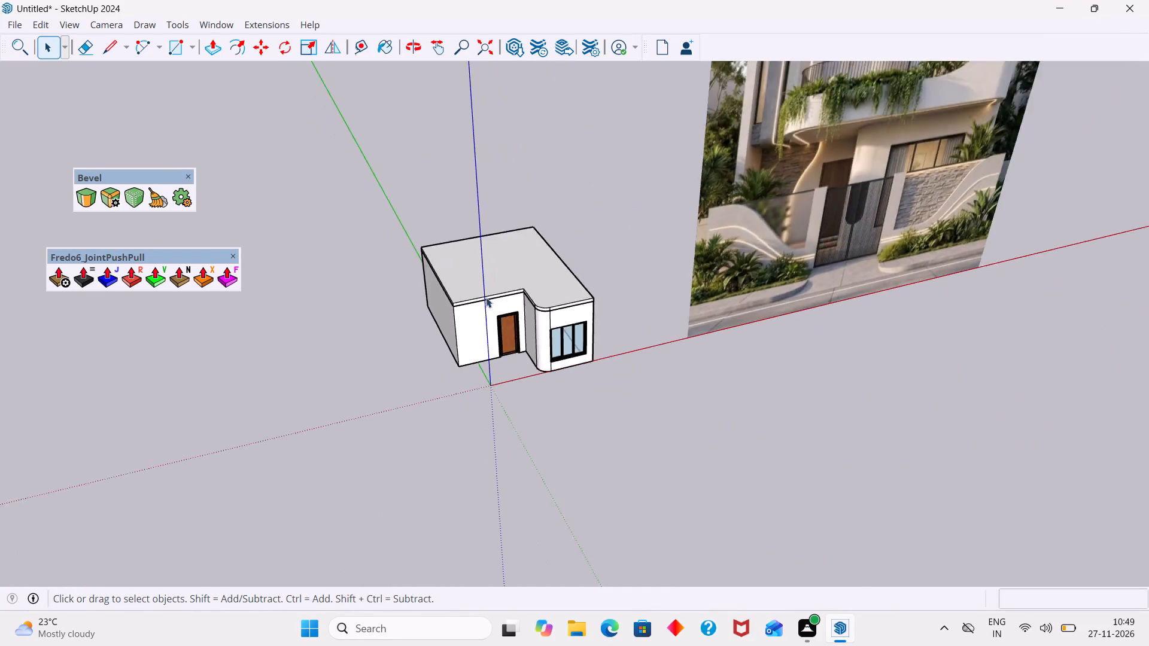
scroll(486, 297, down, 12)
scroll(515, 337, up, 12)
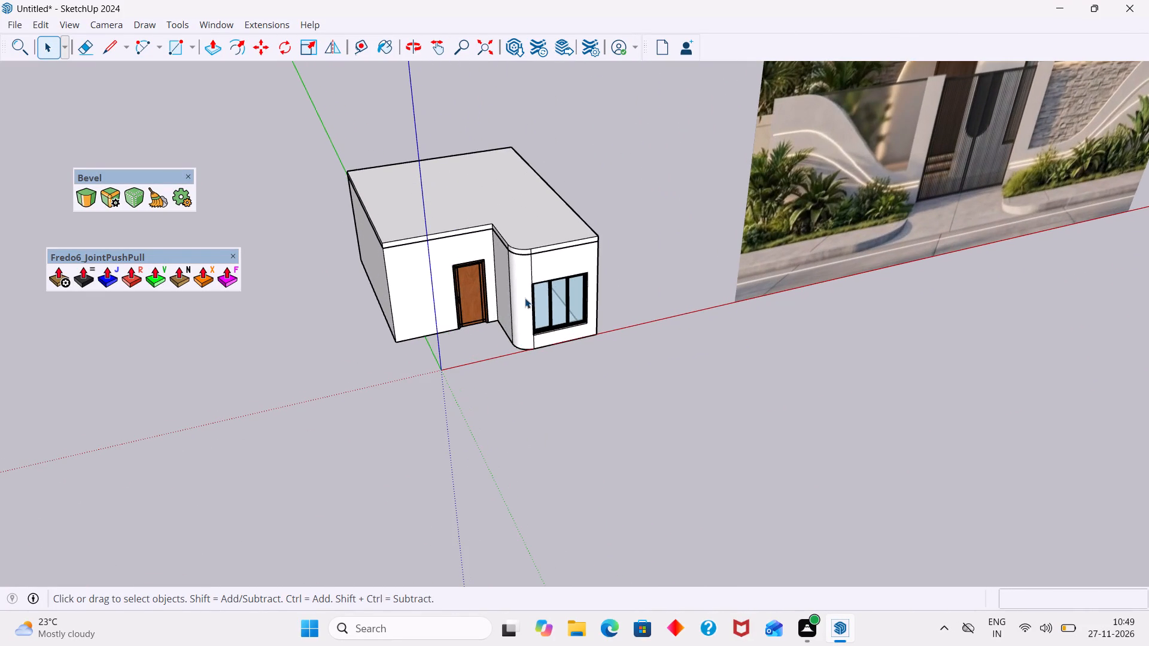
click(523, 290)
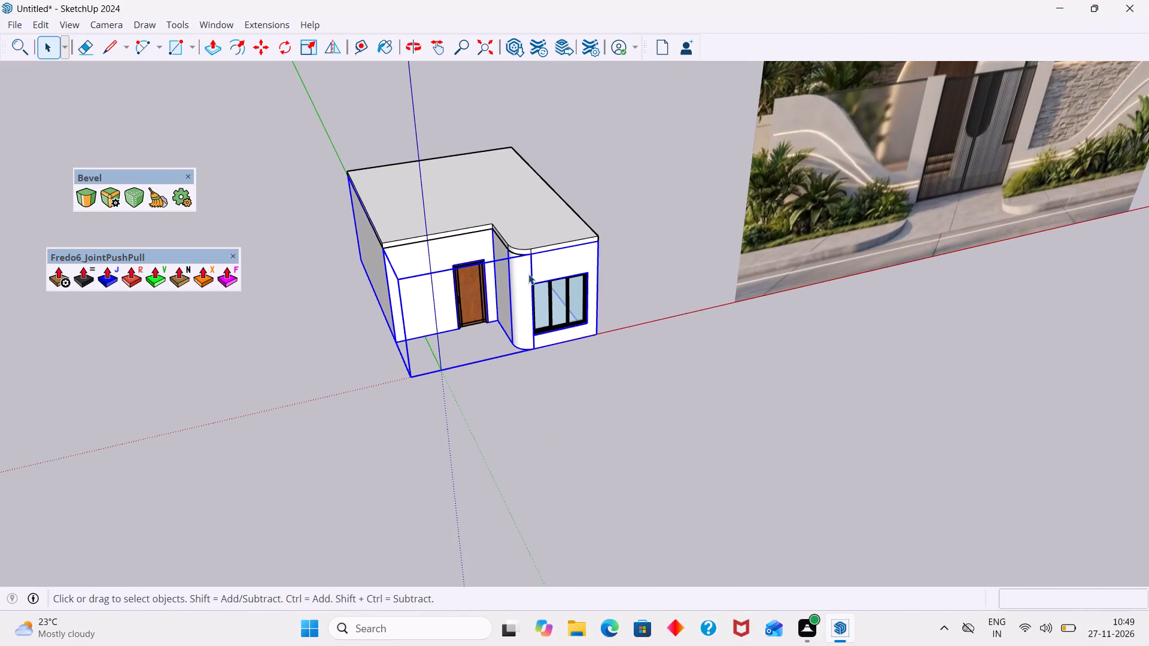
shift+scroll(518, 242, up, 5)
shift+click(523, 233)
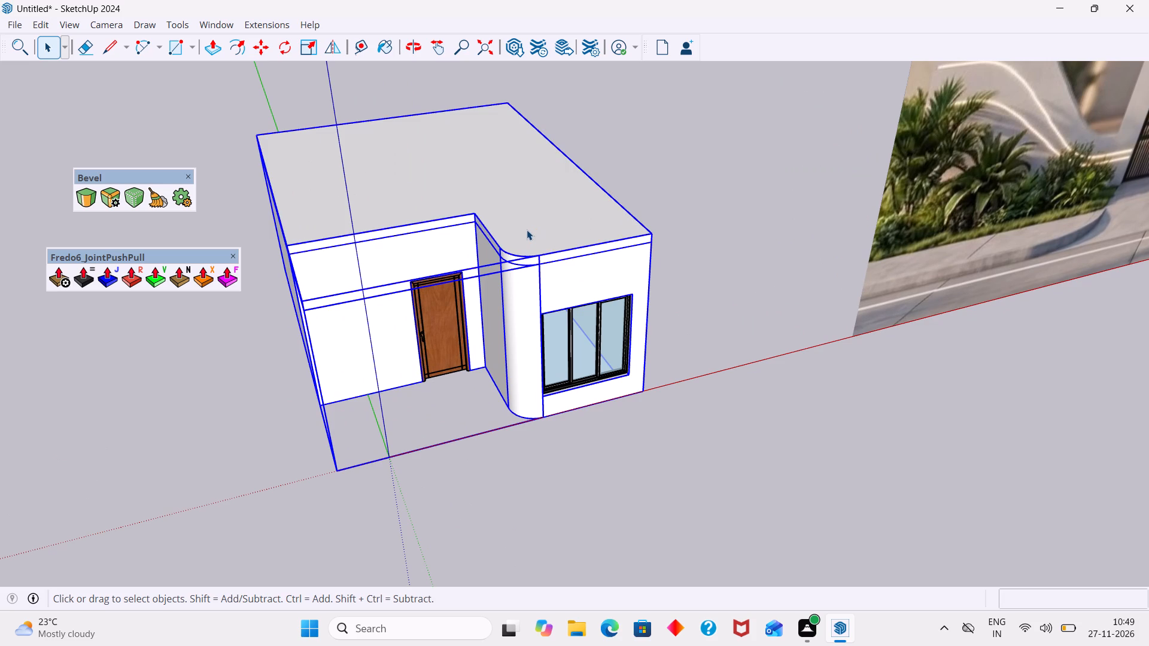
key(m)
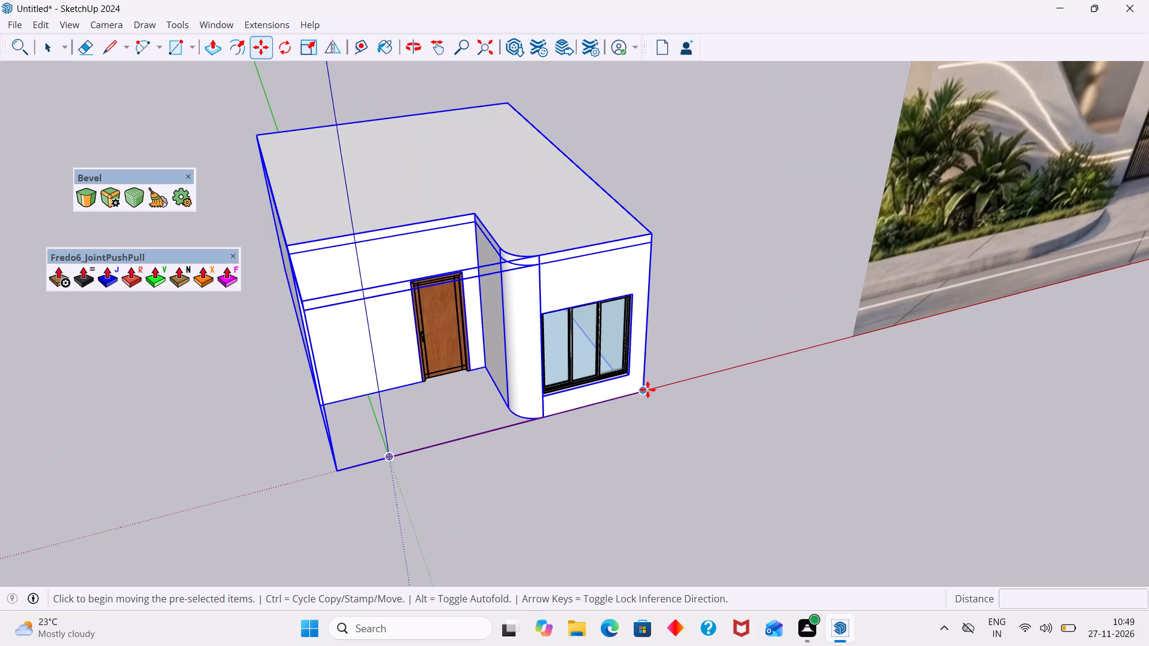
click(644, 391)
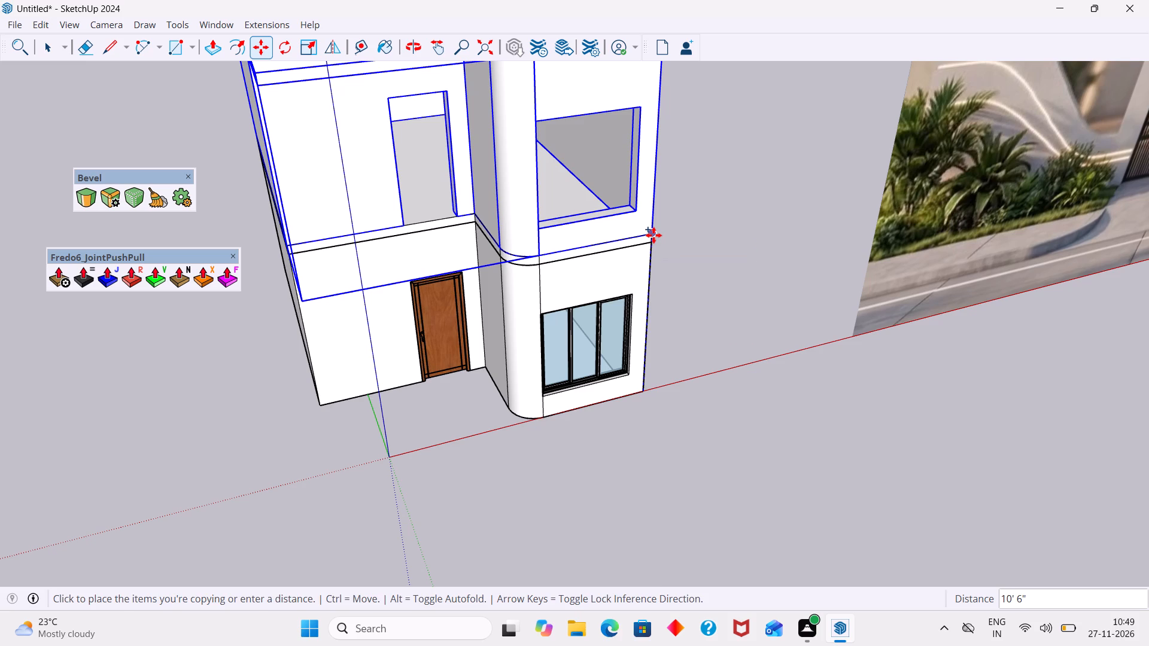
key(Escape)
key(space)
Copy the ground-floor walls, ceiling slab, door and window up 10' 6" so the copy sits on the ground-floor slab.
click(603, 268)
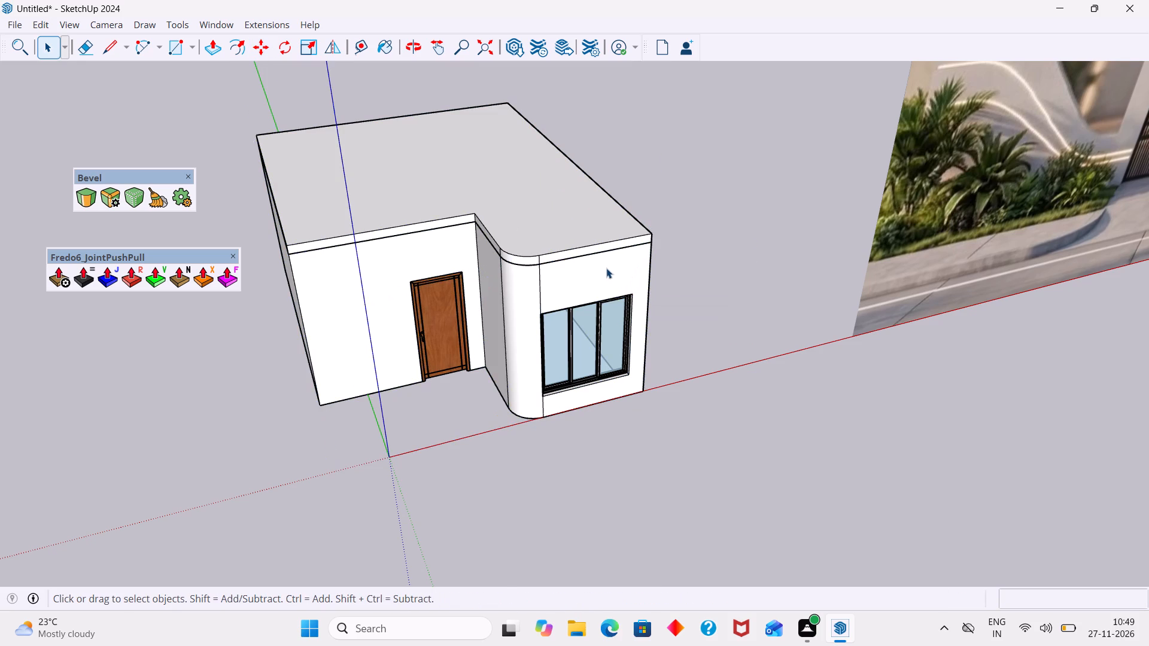
shift+click(582, 339)
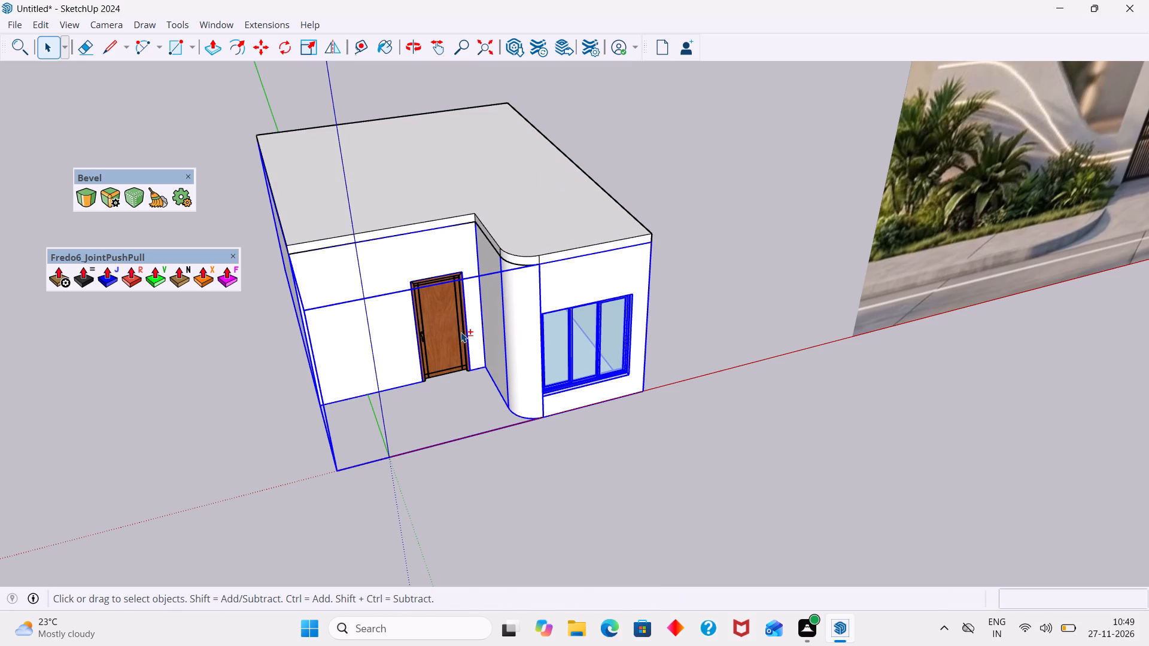
shift+click(461, 332)
shift+click(524, 259)
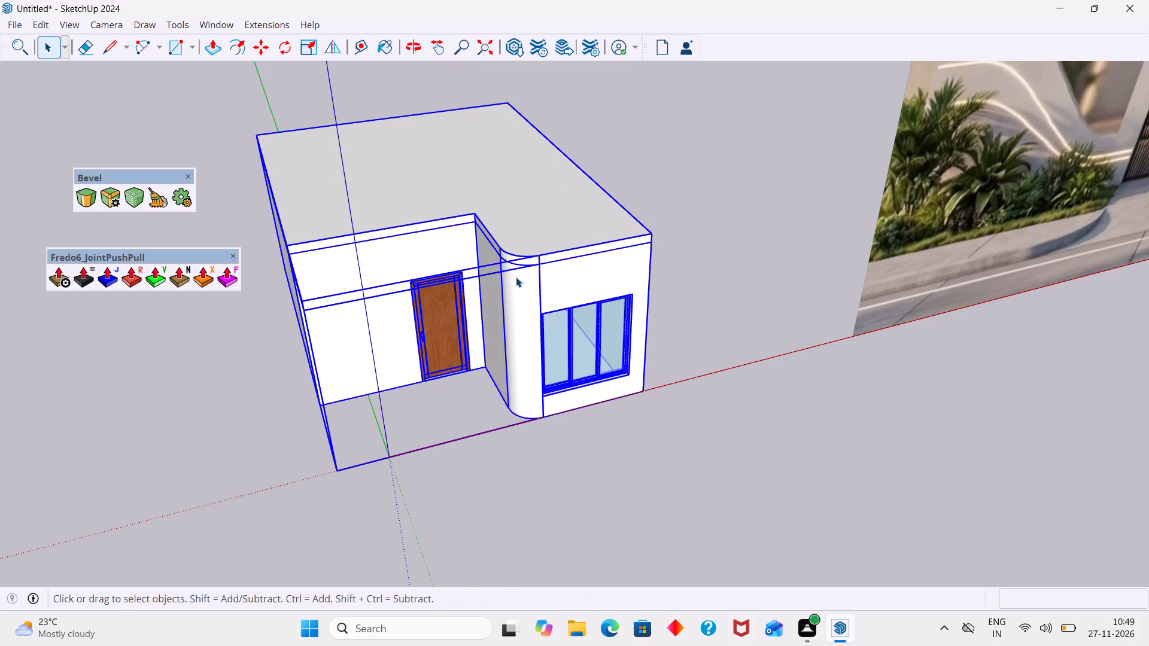
key(m)
click(645, 392)
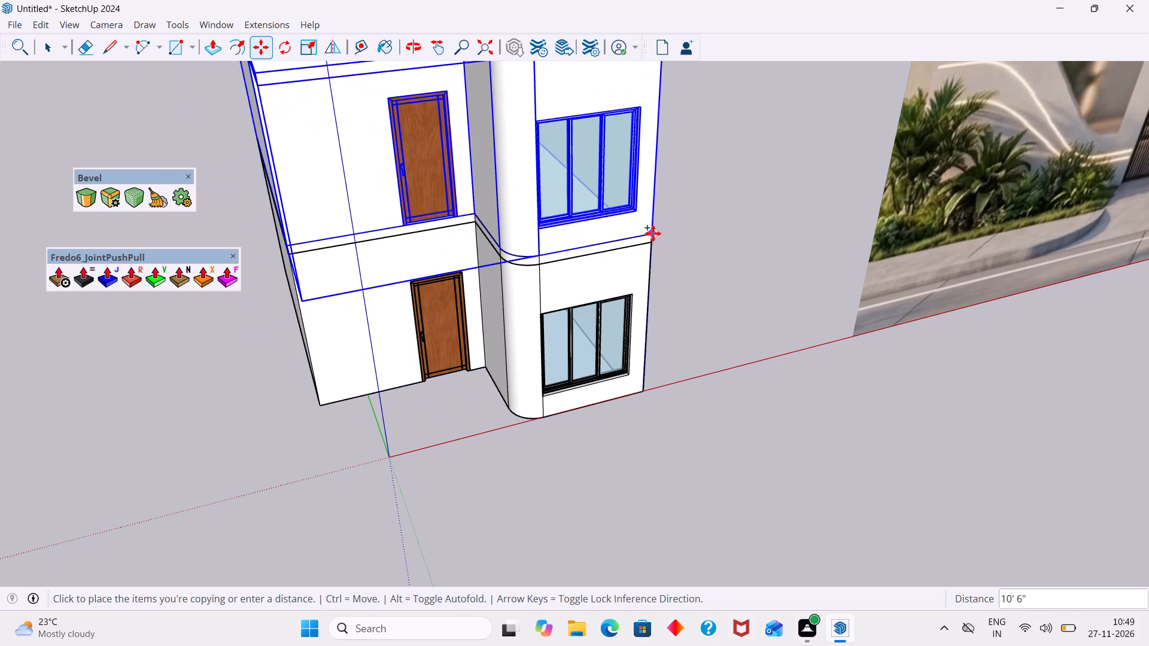
scroll(653, 233, up, 6)
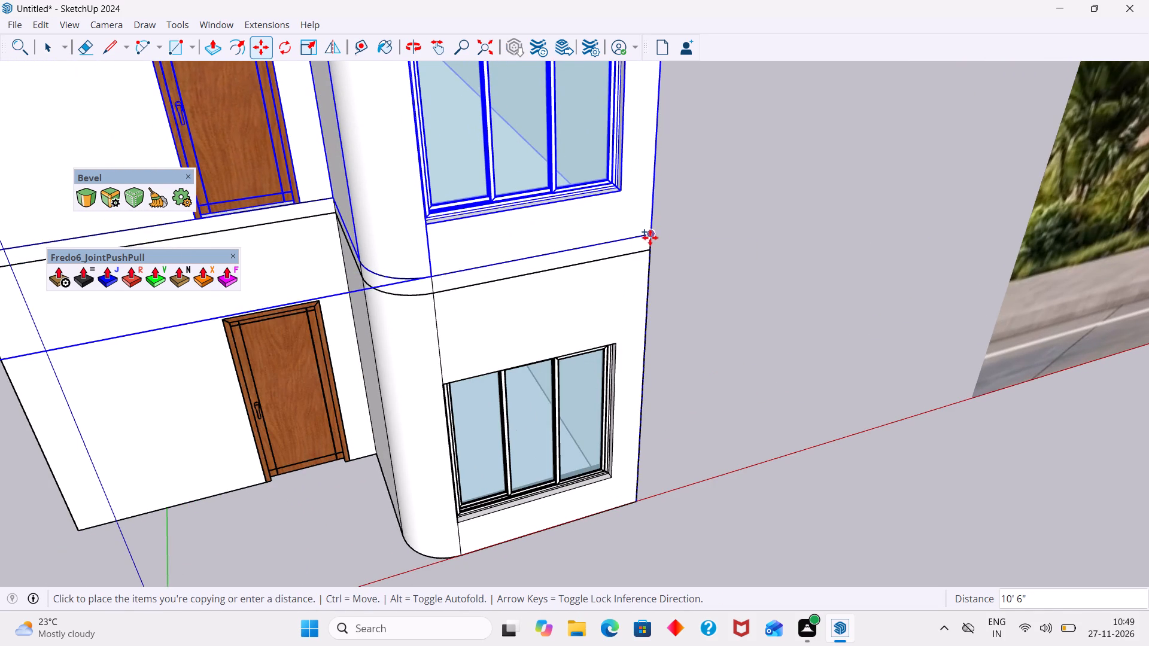
click(651, 235)
key(space)
click(740, 224)
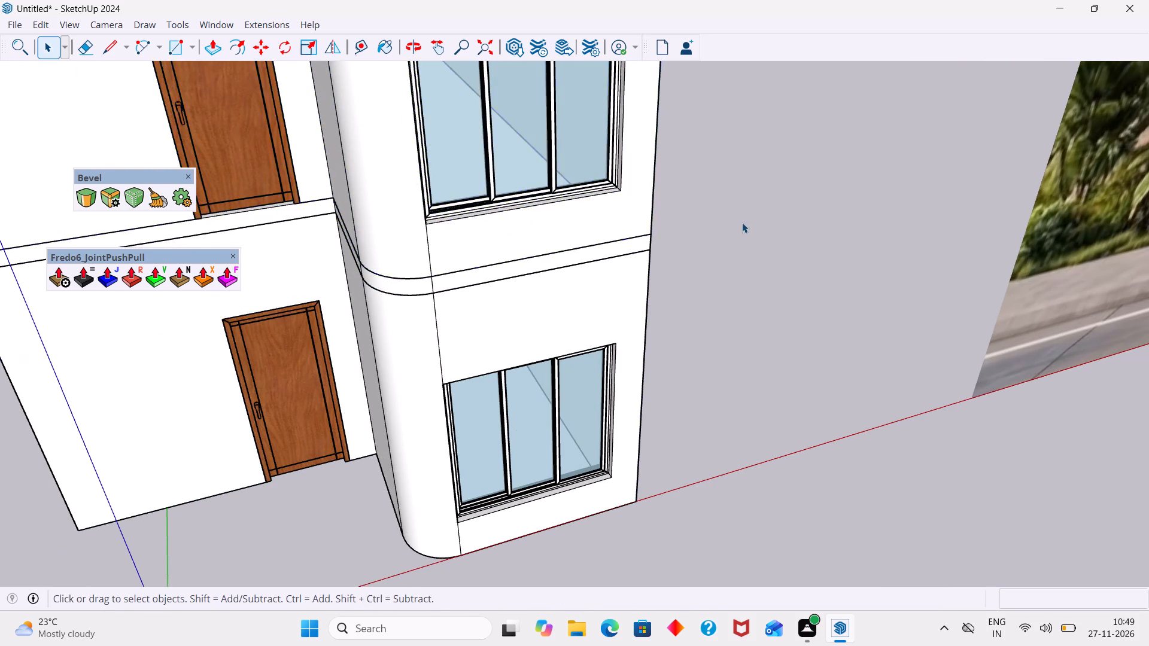
Delete the copied door from the upper floor.
scroll(732, 221, down, 16)
middle_drag(715, 227, 528, 400)
middle_drag(549, 388, 488, 301)
scroll(541, 380, up, 2)
scroll(498, 356, up, 1)
scroll(495, 352, down, 2)
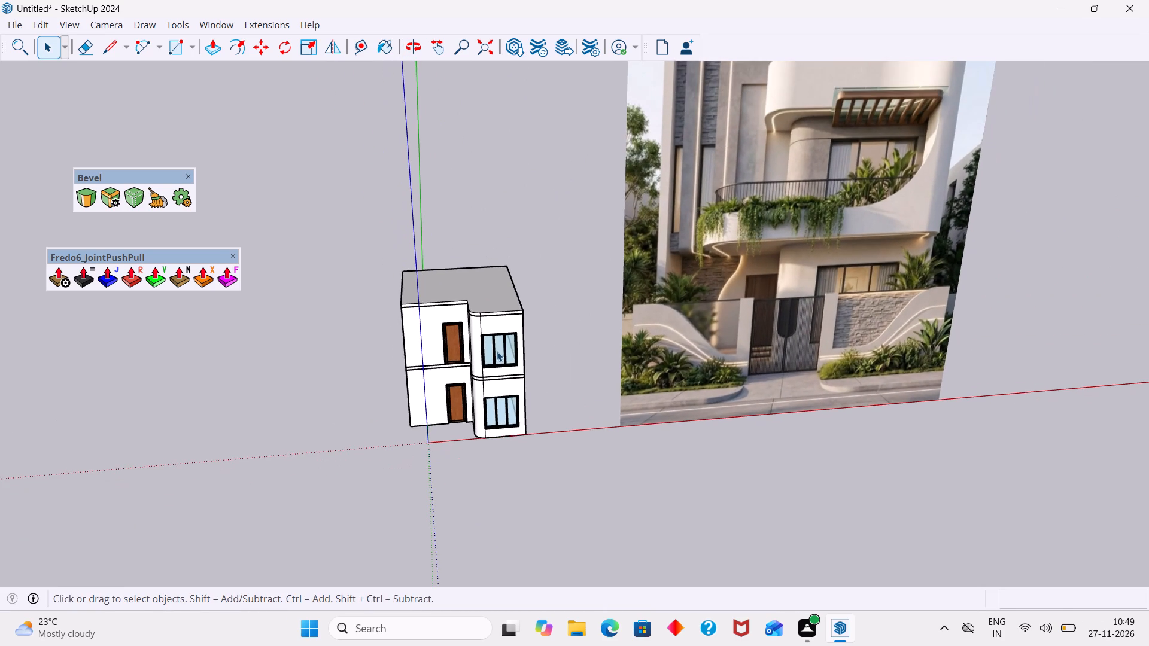
scroll(497, 351, down, 1)
scroll(463, 361, up, 6)
click(450, 340)
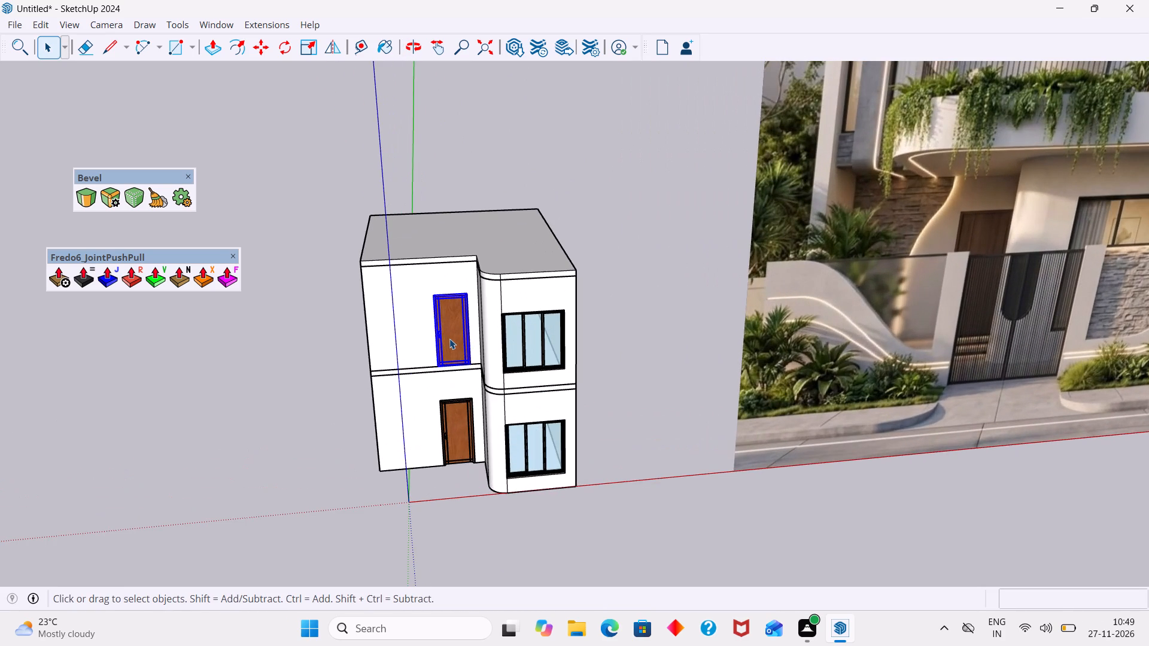
key(Delete)
Close the upper floor's empty door opening by push-pulling its side face across to the opposite jamb inside the wall group.
scroll(452, 349, up, 1)
middle_drag(452, 349, 713, 354)
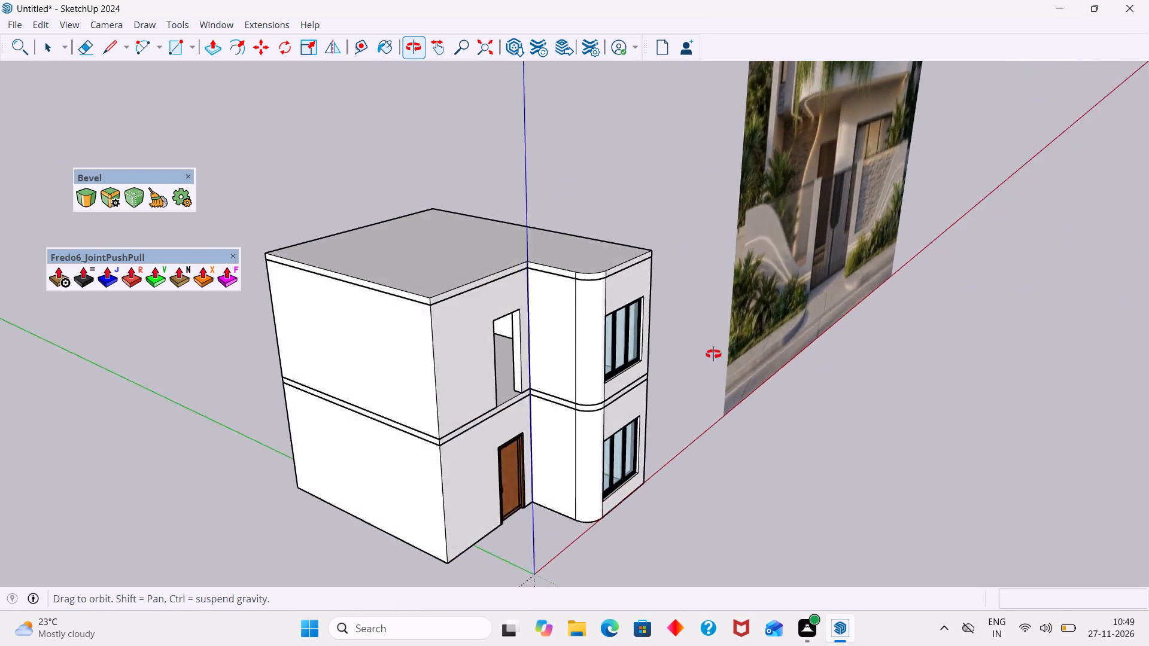
middle_drag(713, 354, 484, 323)
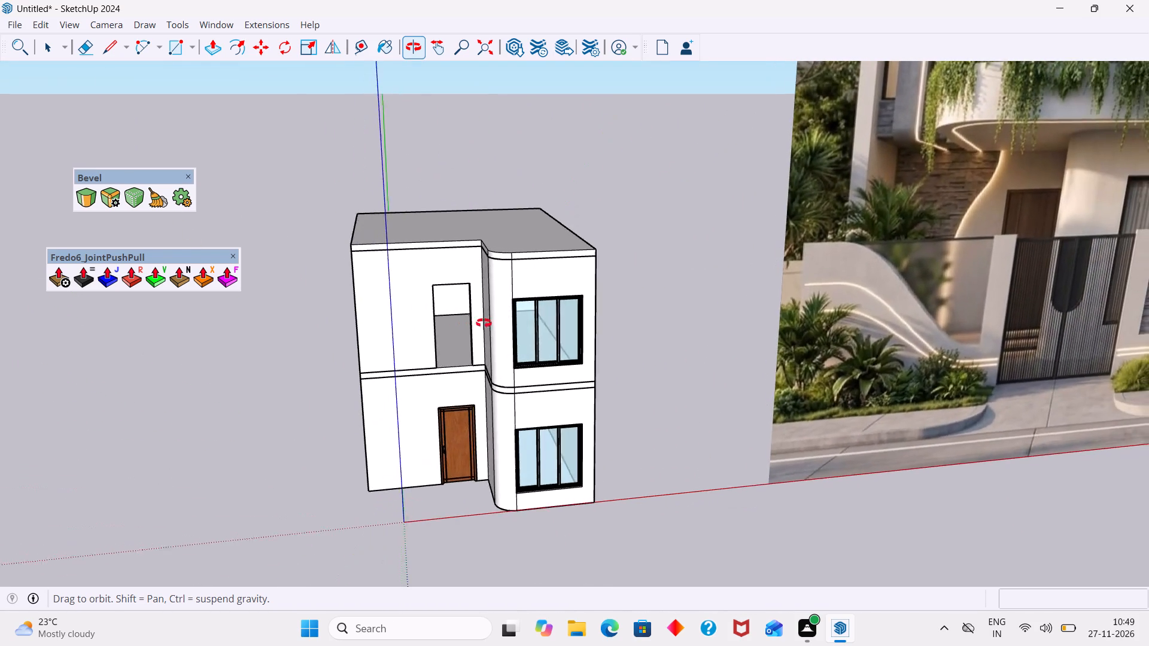
middle_drag(484, 323, 794, 365)
scroll(629, 348, up, 4)
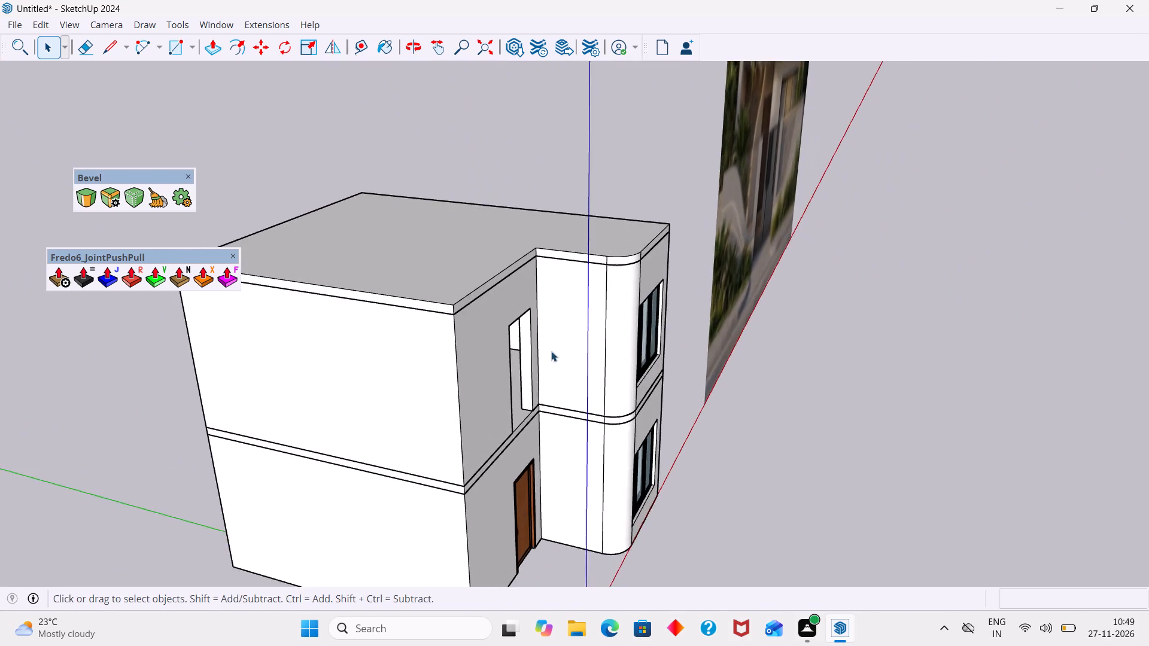
scroll(551, 351, up, 10)
click(531, 359)
double_click(540, 357)
click(541, 361)
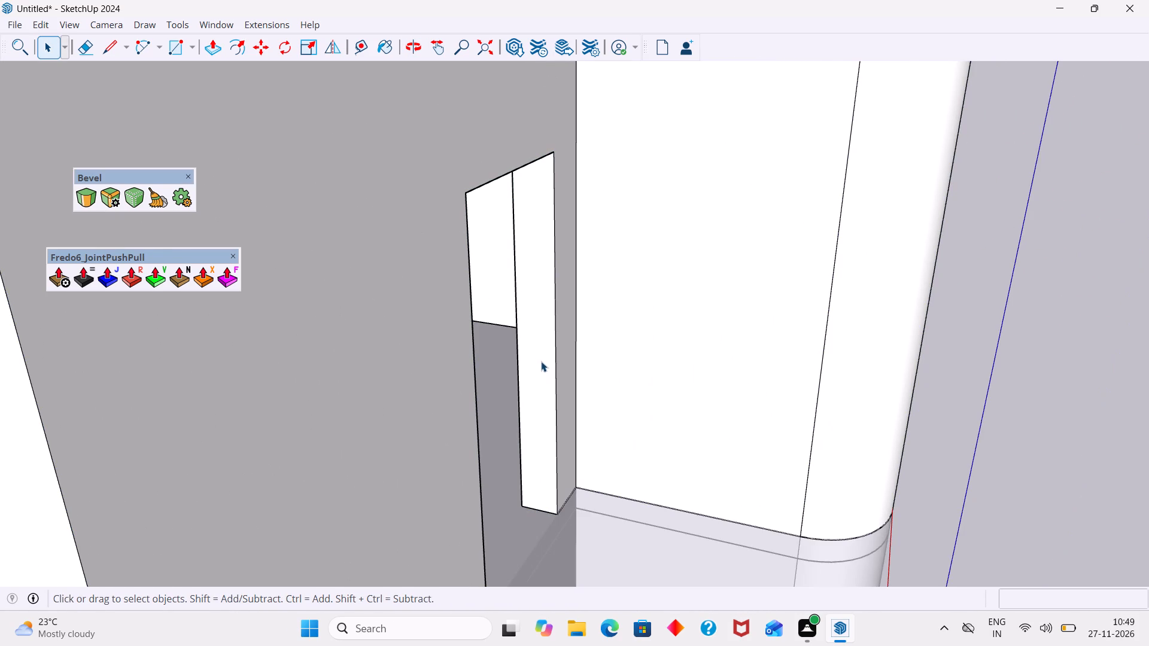
key(p)
click(545, 365)
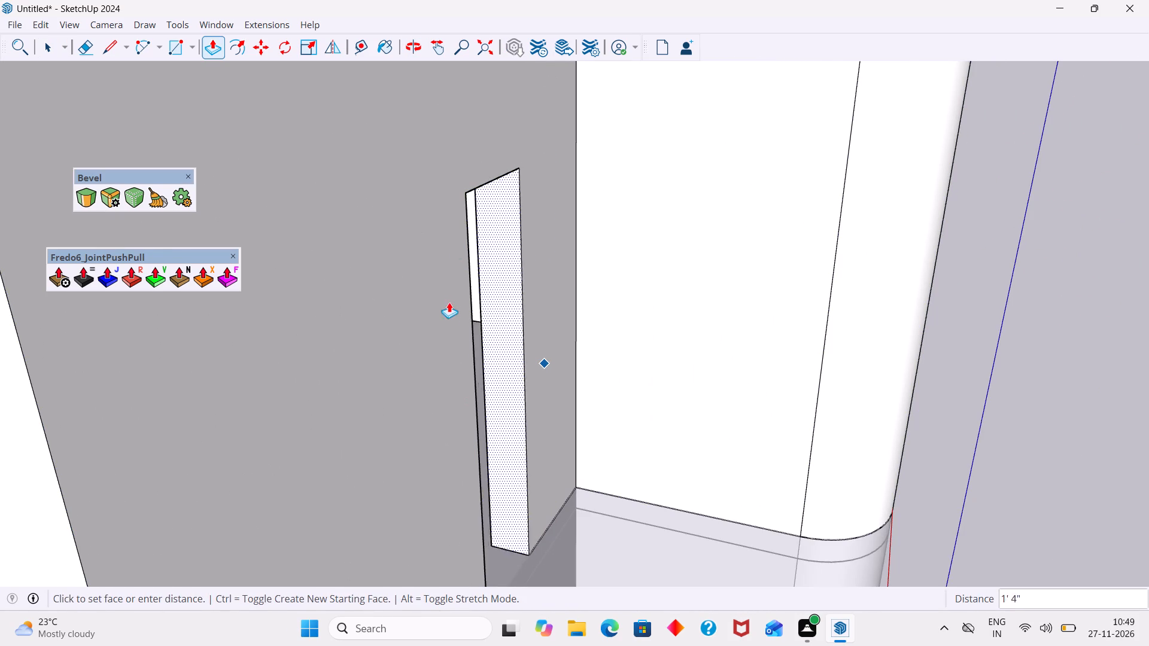
click(467, 189)
scroll(472, 218, down, 3)
key(space)
scroll(469, 224, down, 15)
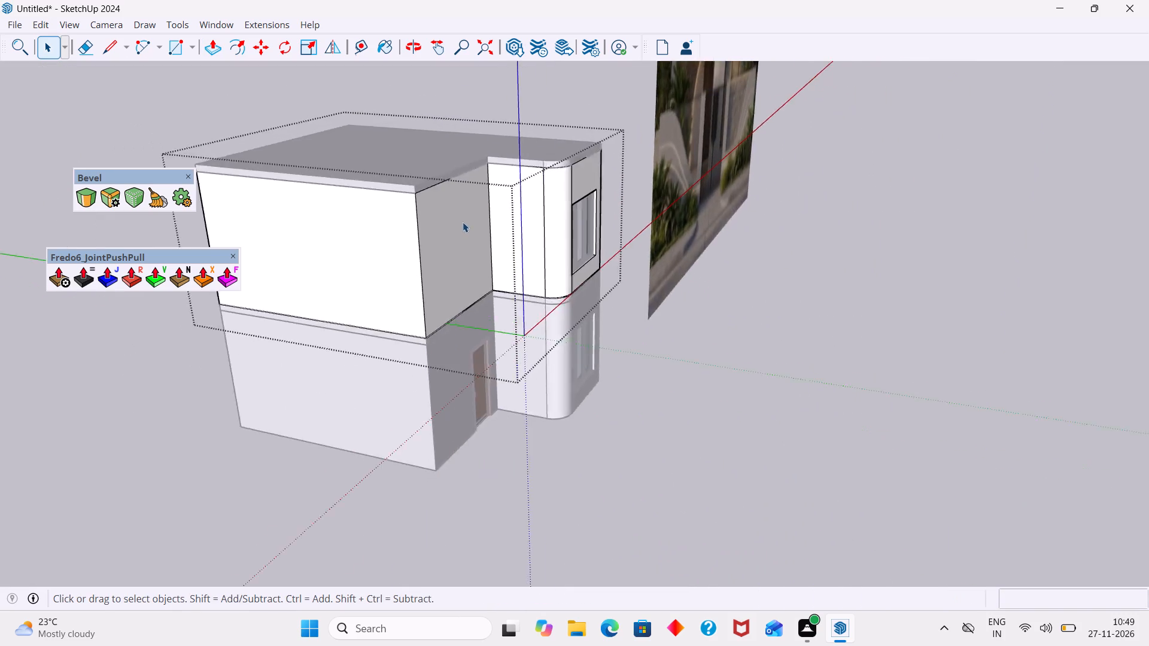
scroll(463, 222, down, 5)
click(667, 348)
Examine the two-storey massing from the front and side against the reference facade image.
middle_drag(560, 319, 298, 307)
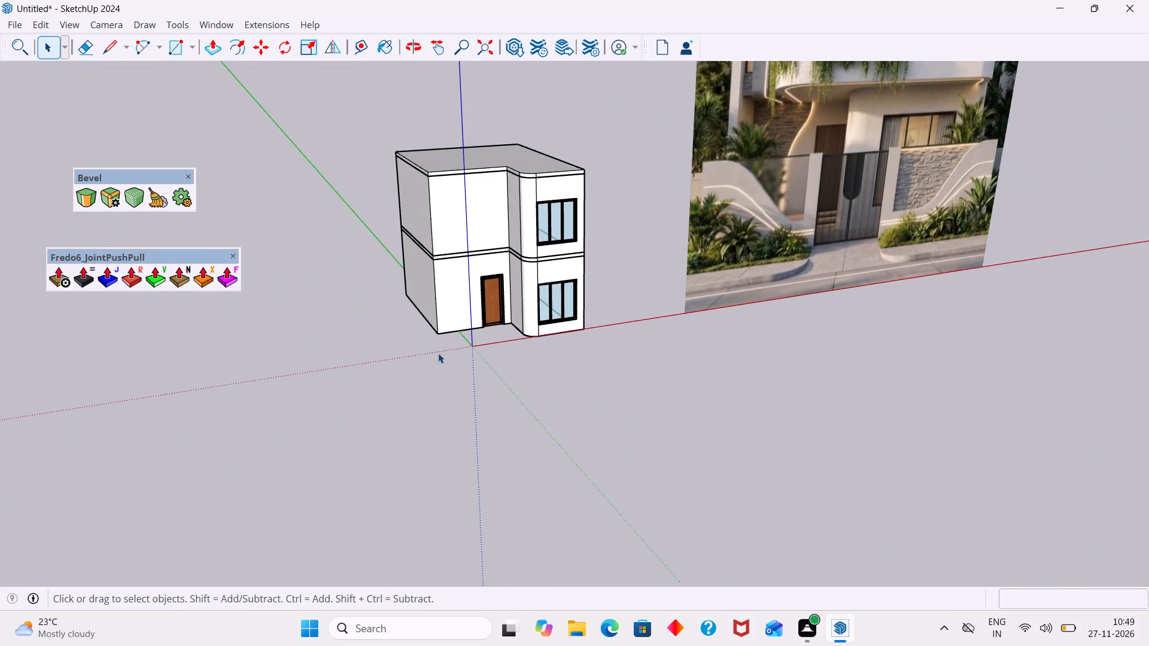
scroll(480, 304, up, 7)
scroll(481, 322, down, 2)
middle_drag(359, 316, 185, 348)
scroll(224, 336, up, 2)
scroll(226, 333, down, 5)
scroll(185, 292, down, 9)
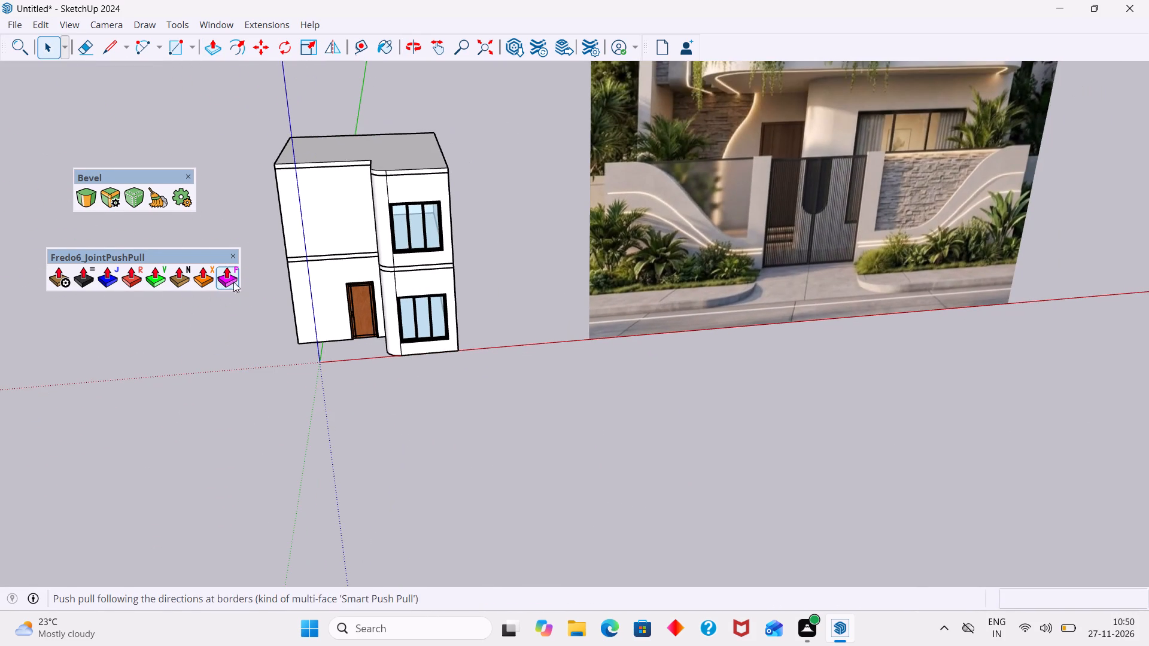
scroll(233, 282, down, 13)
middle_drag(298, 294, 345, 235)
shift+middle_drag(340, 255, 501, 238)
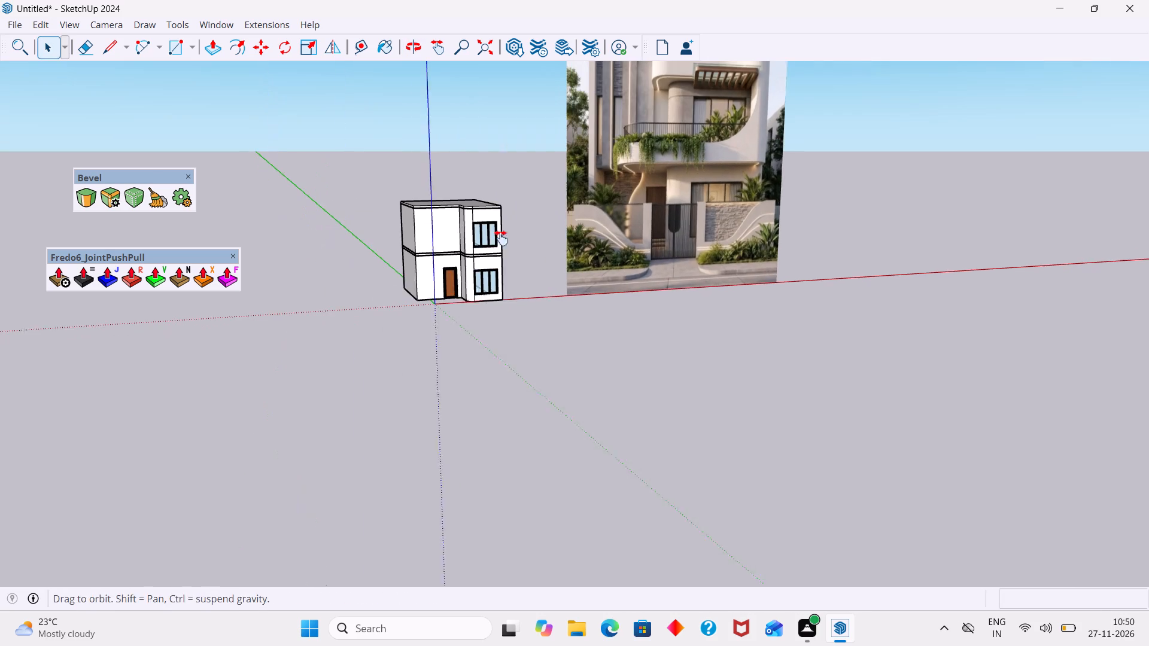
shift+middle_drag(501, 238, 513, 237)
scroll(275, 237, up, 4)
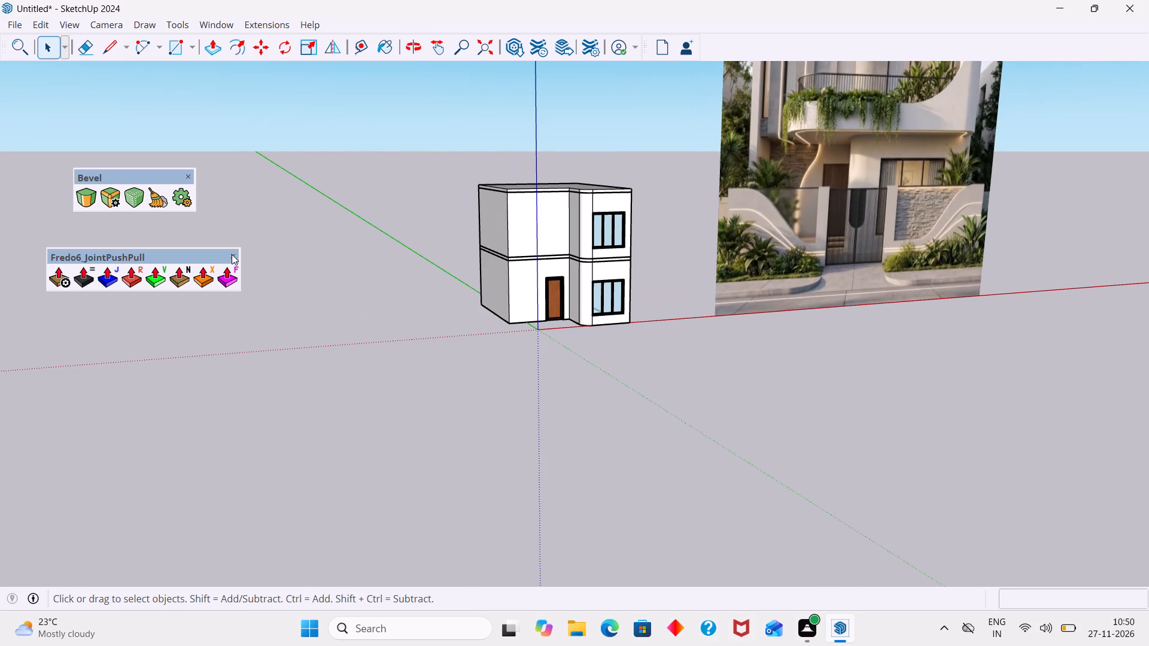
Close the floating Fredo6_JointPushPull and Bevel toolbars.
click(233, 254)
click(190, 173)
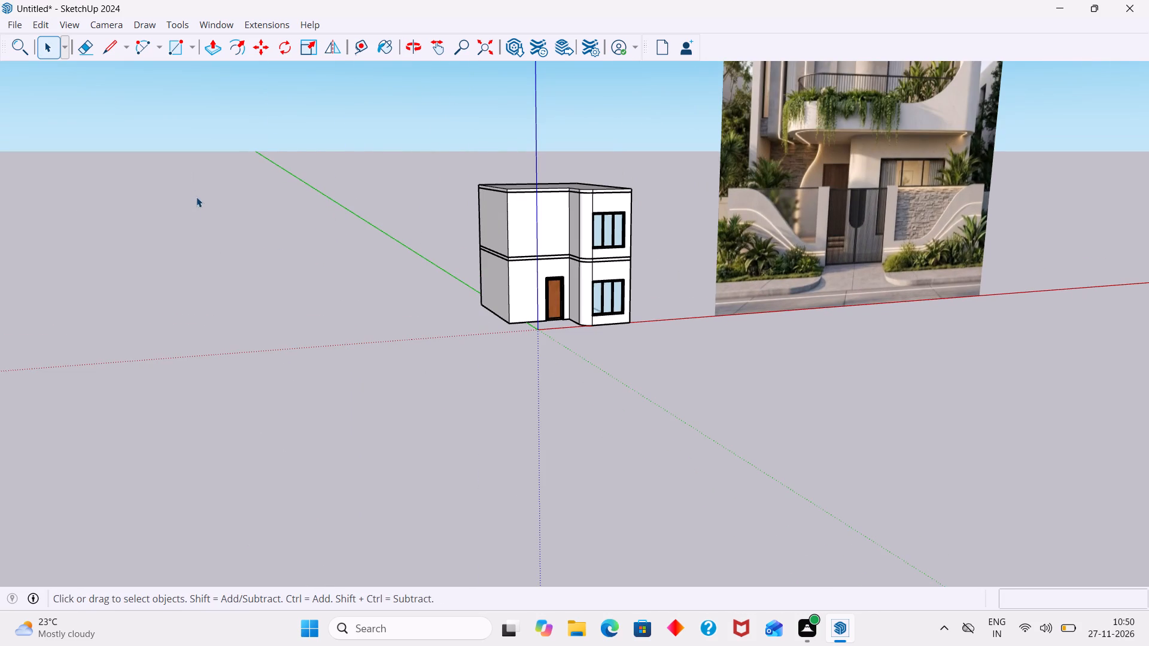
Compare the two-storey model's proportions and upper-floor layout with the full reference facade image.
scroll(197, 201, down, 8)
middle_drag(303, 234, 107, 325)
scroll(279, 282, up, 6)
middle_drag(296, 291, 261, 313)
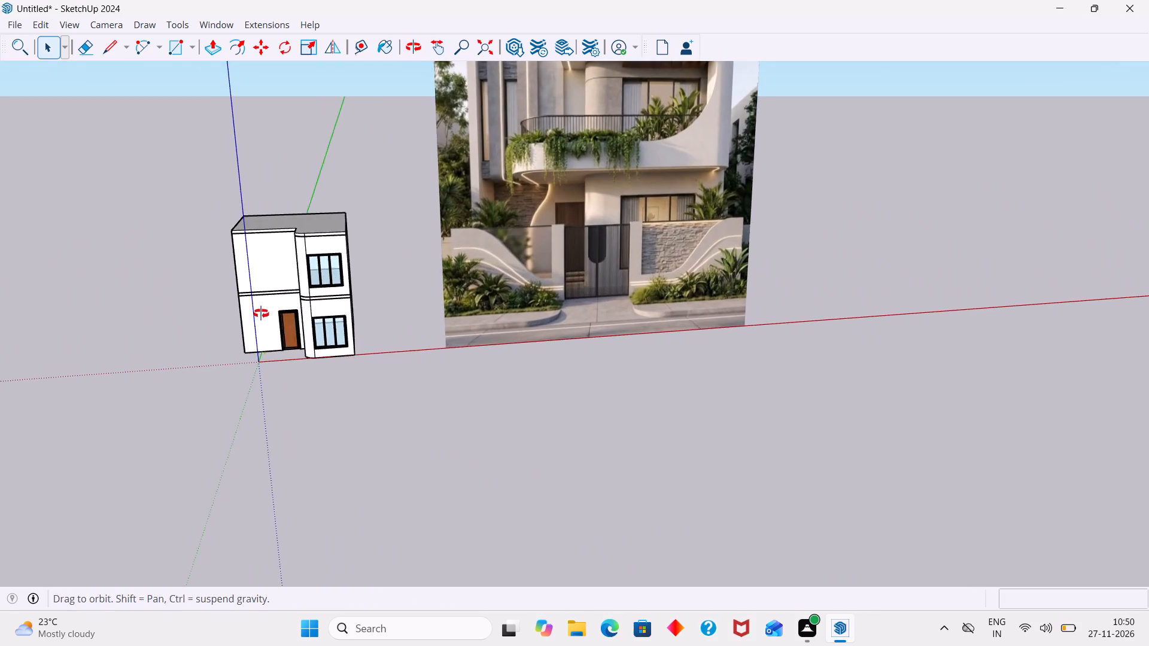
middle_drag(261, 313, 259, 314)
scroll(259, 314, down, 6)
middle_drag(265, 316, 279, 374)
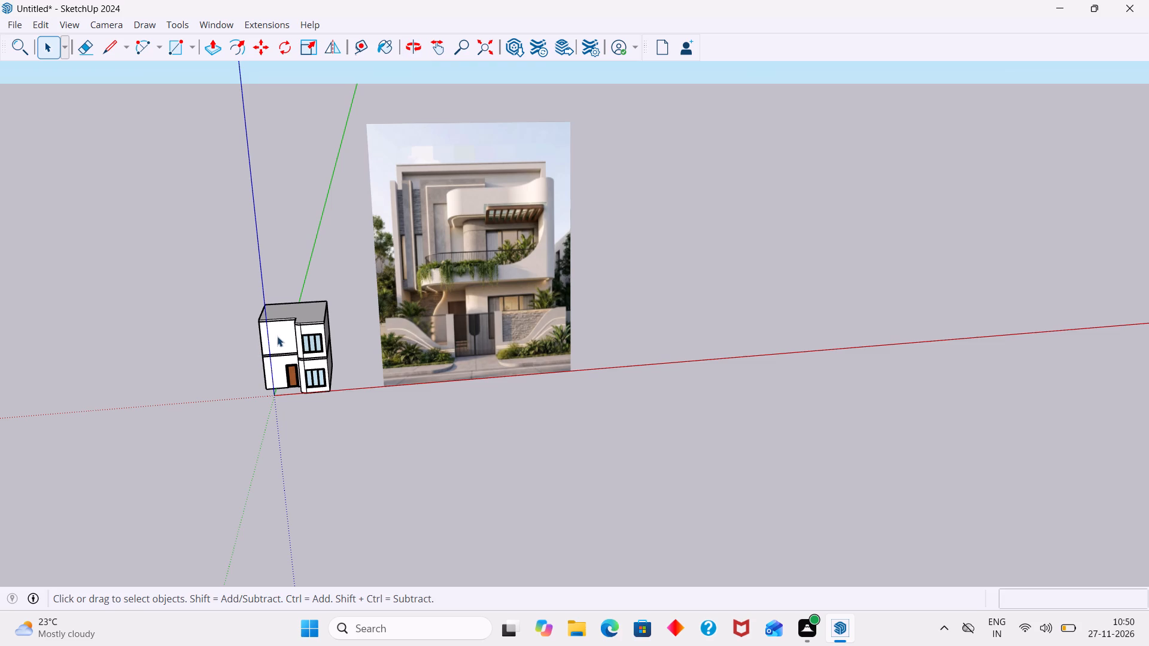
scroll(281, 336, up, 1)
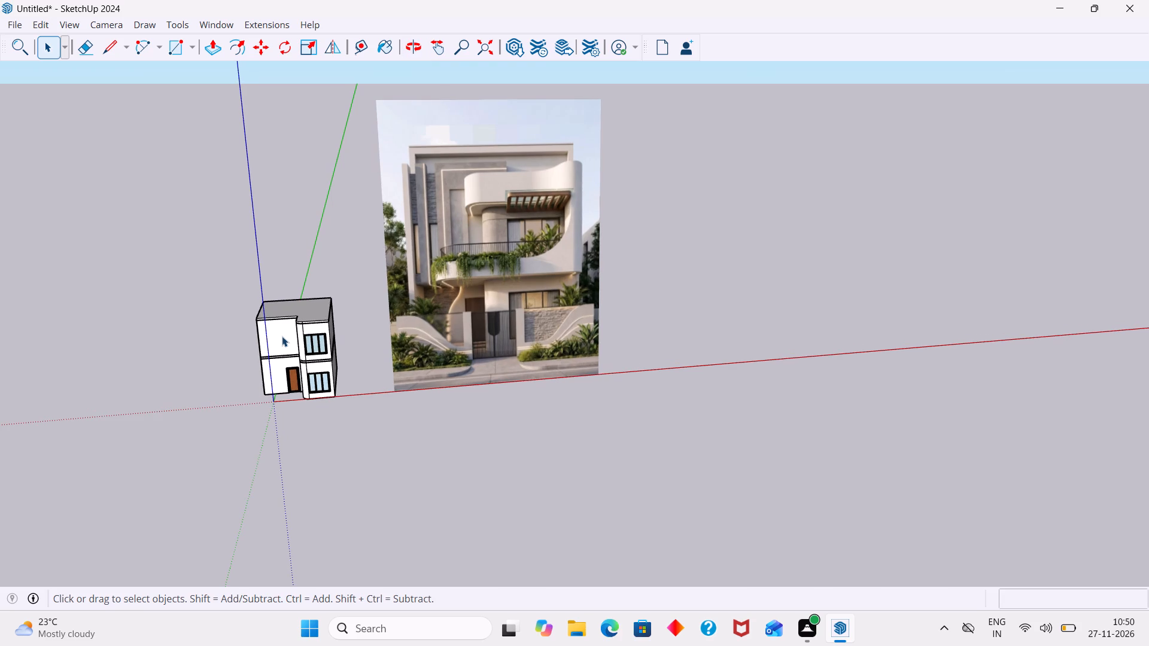
scroll(299, 316, up, 2)
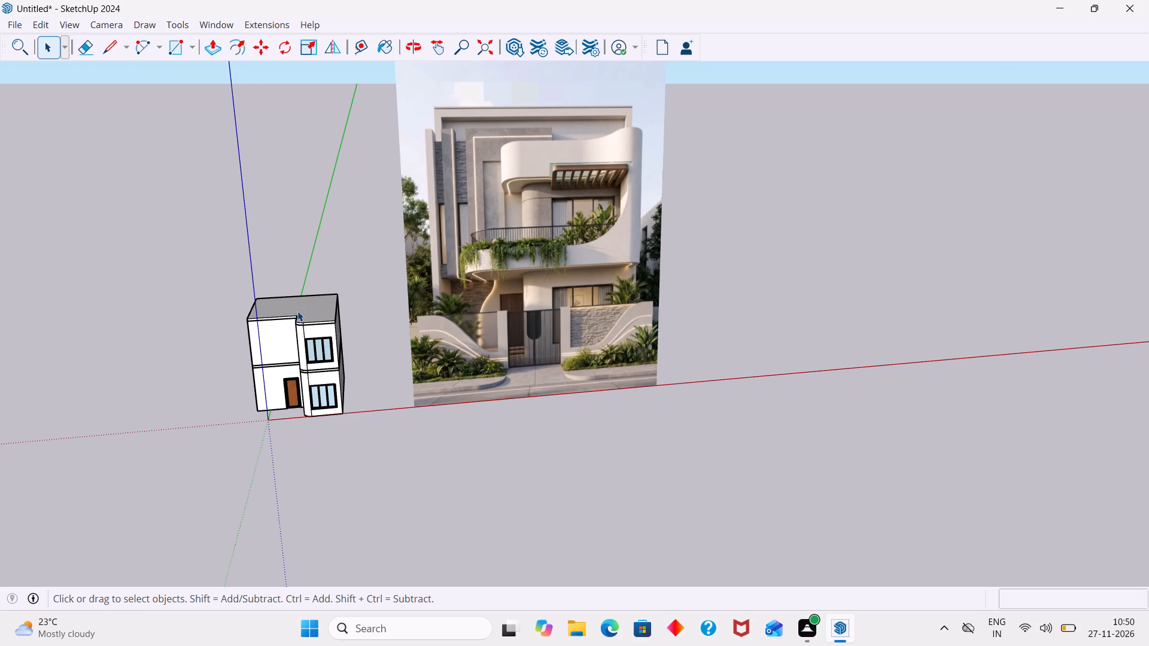
scroll(371, 371, up, 7)
scroll(330, 333, up, 13)
scroll(277, 361, down, 17)
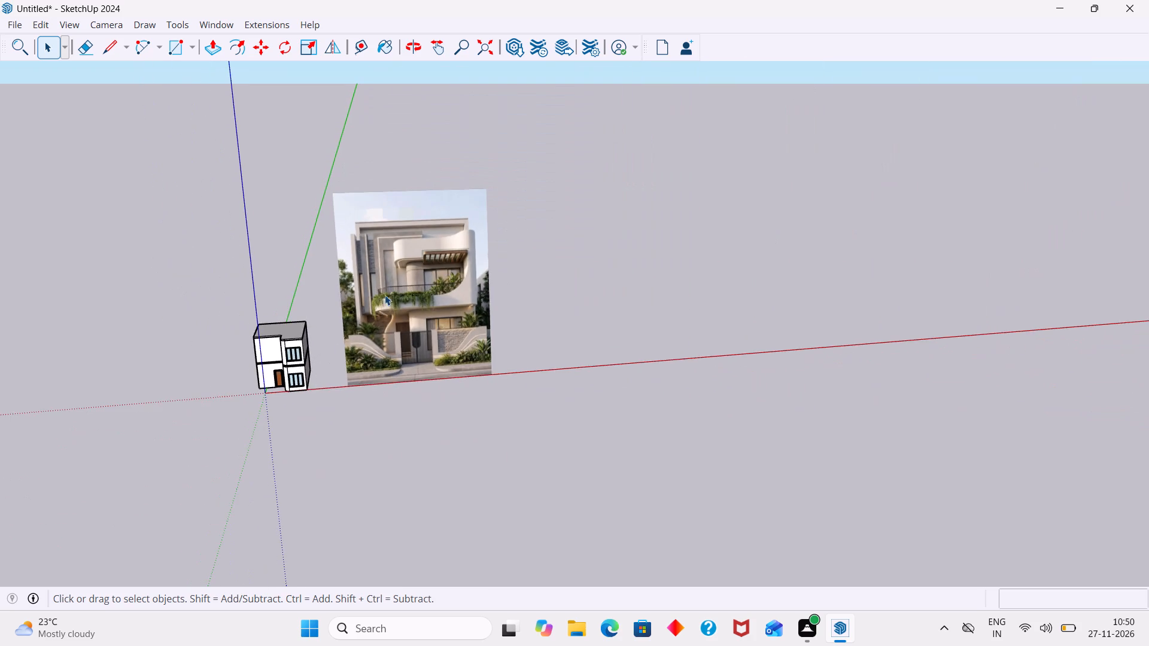
scroll(395, 289, up, 8)
scroll(259, 318, down, 3)
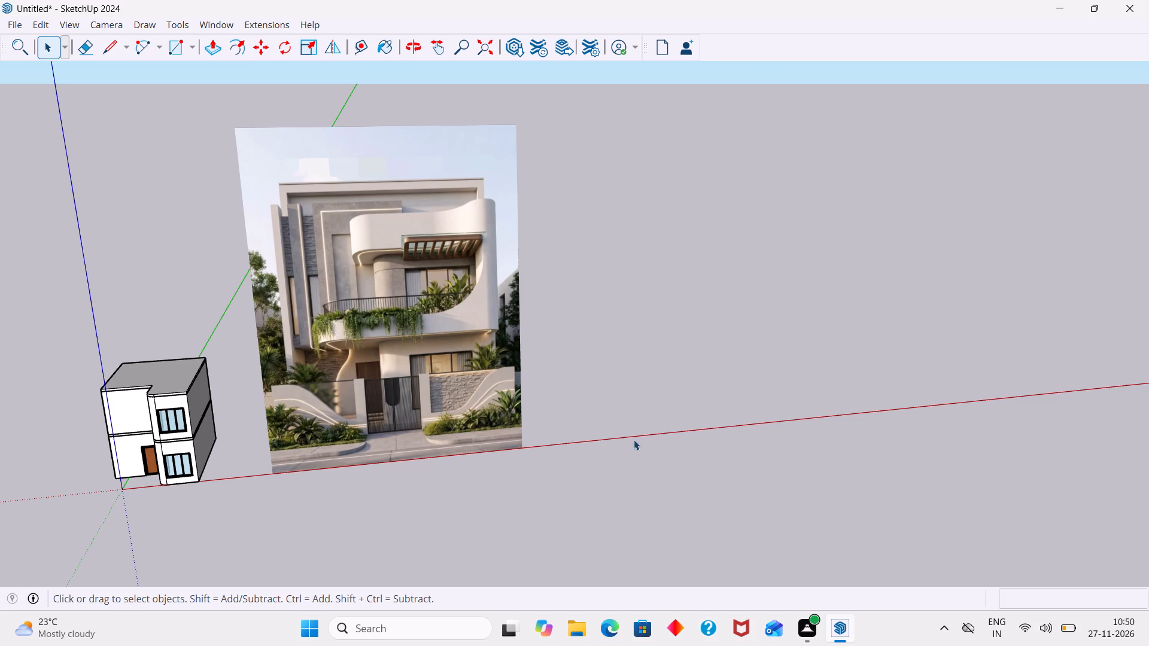
scroll(352, 480, down, 3)
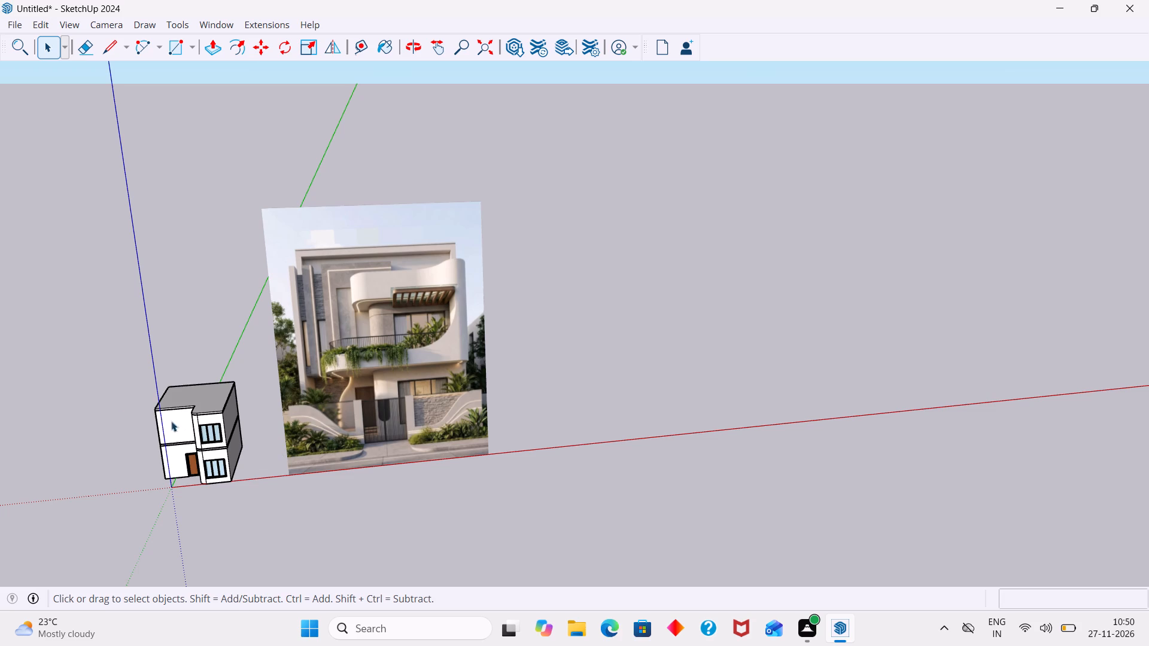
middle_drag(110, 408, 413, 304)
scroll(414, 303, up, 7)
scroll(443, 305, down, 7)
scroll(493, 307, up, 1)
scroll(493, 294, down, 3)
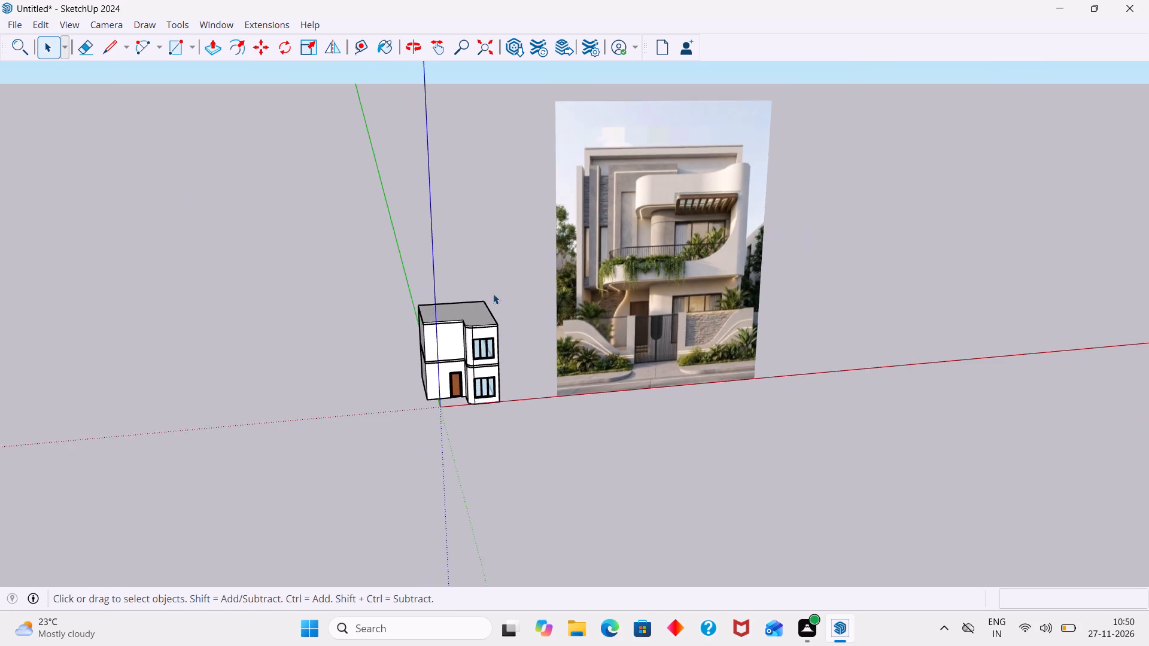
scroll(678, 202, up, 3)
scroll(633, 245, up, 3)
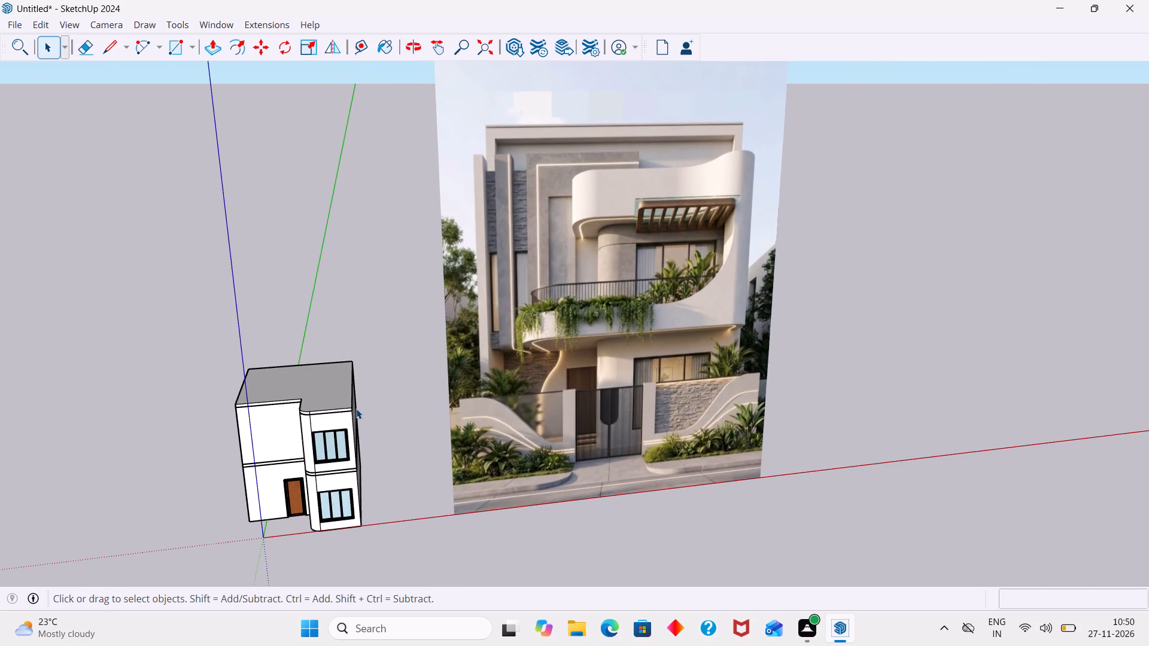
Compare the two-storey model's roof, front corner and overall massing with the reference facade image from several angles.
scroll(309, 419, up, 17)
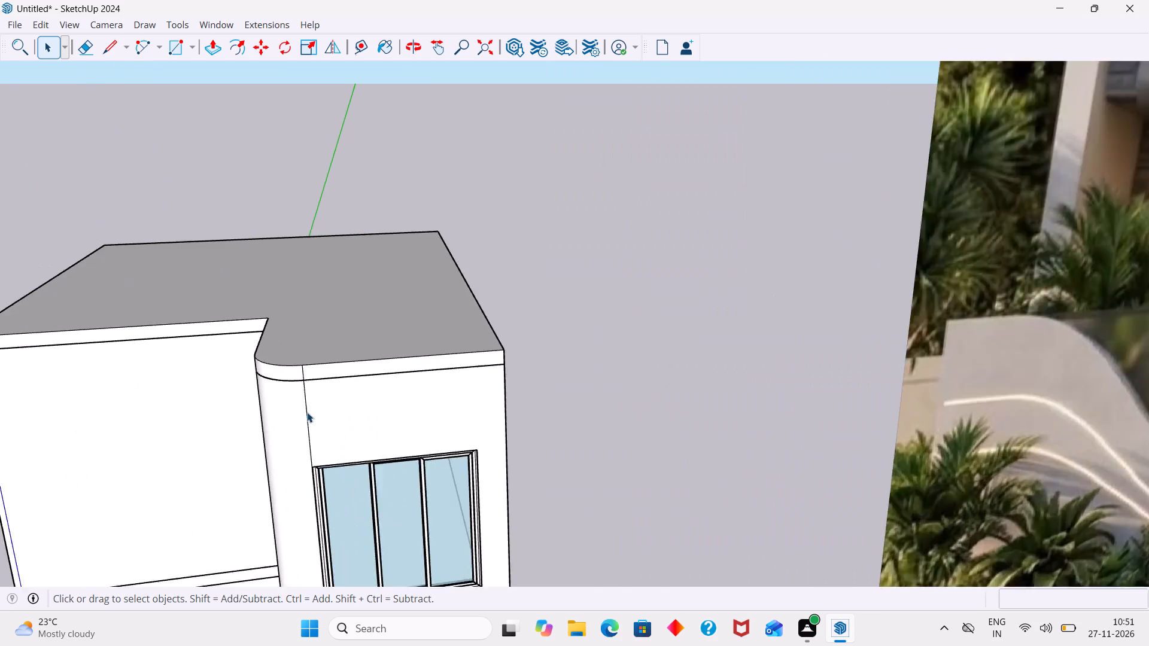
scroll(307, 412, up, 4)
scroll(309, 412, down, 19)
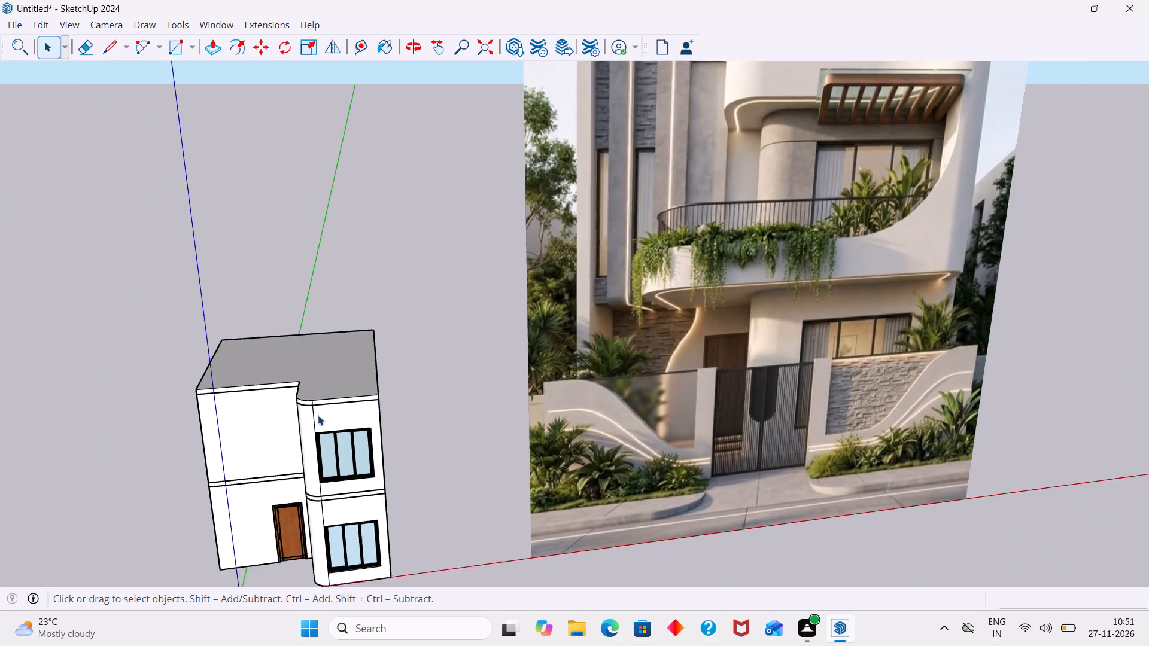
scroll(318, 415, down, 2)
scroll(310, 413, up, 2)
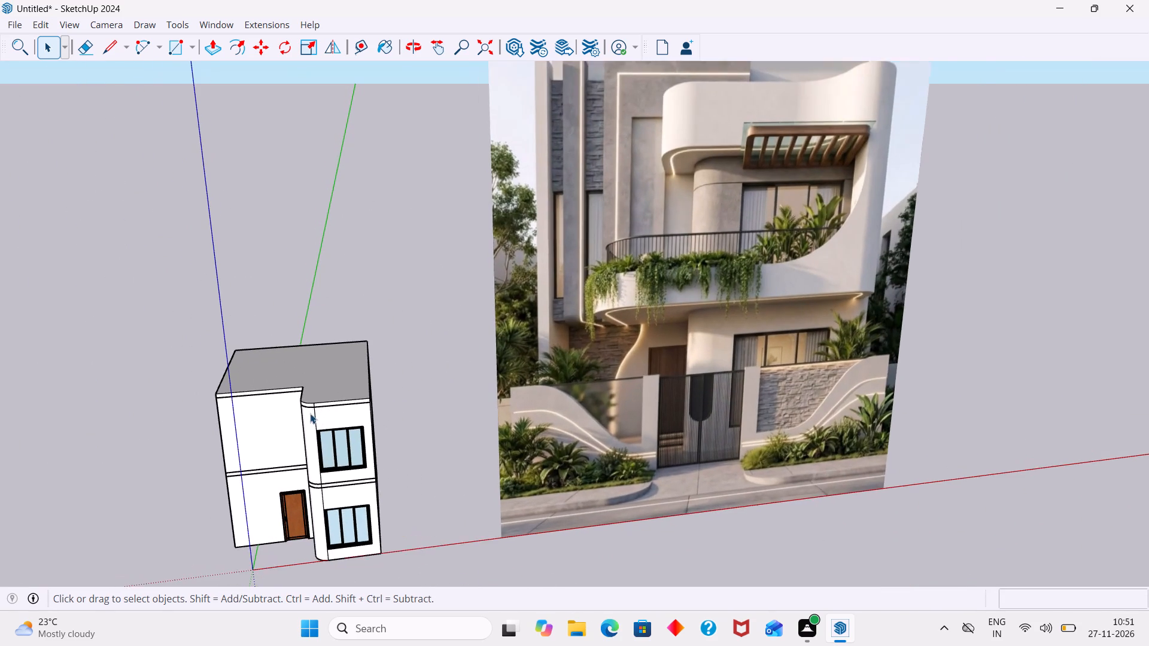
scroll(318, 400, down, 6)
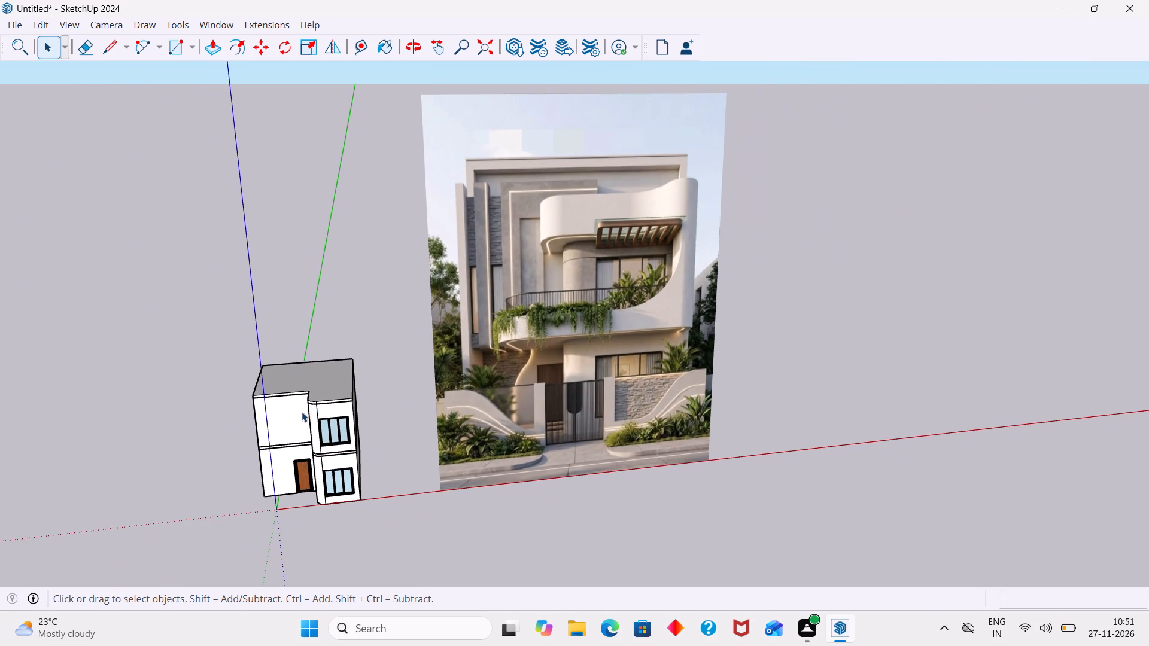
middle_drag(314, 395, 221, 378)
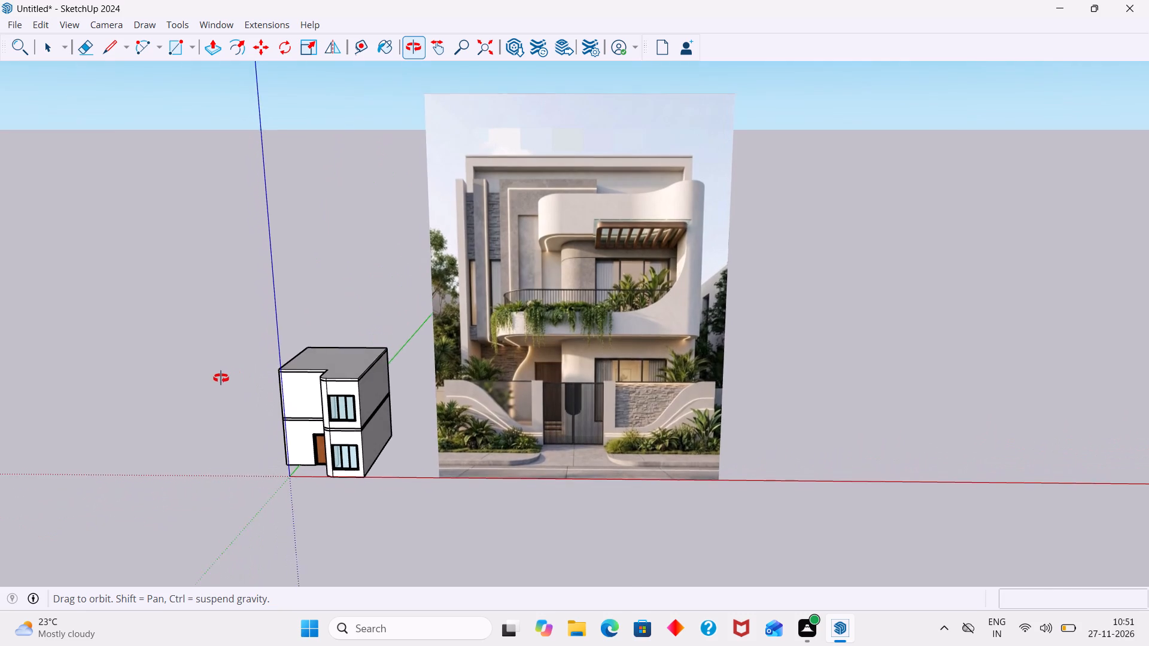
middle_drag(221, 378, 163, 396)
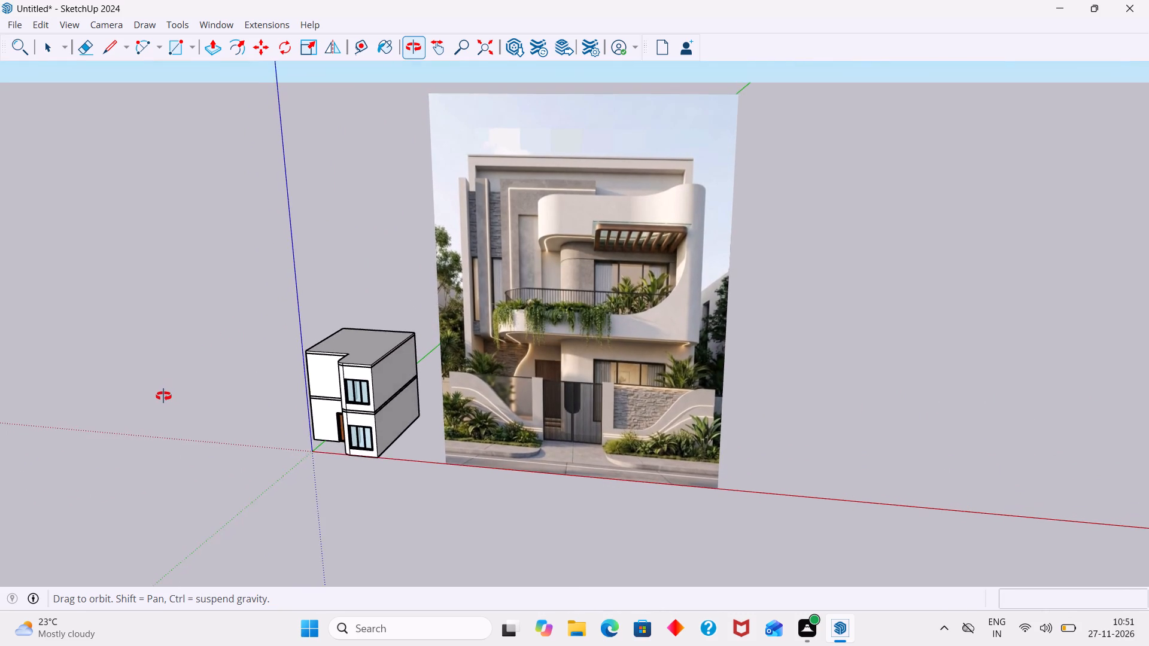
middle_drag(163, 396, 260, 370)
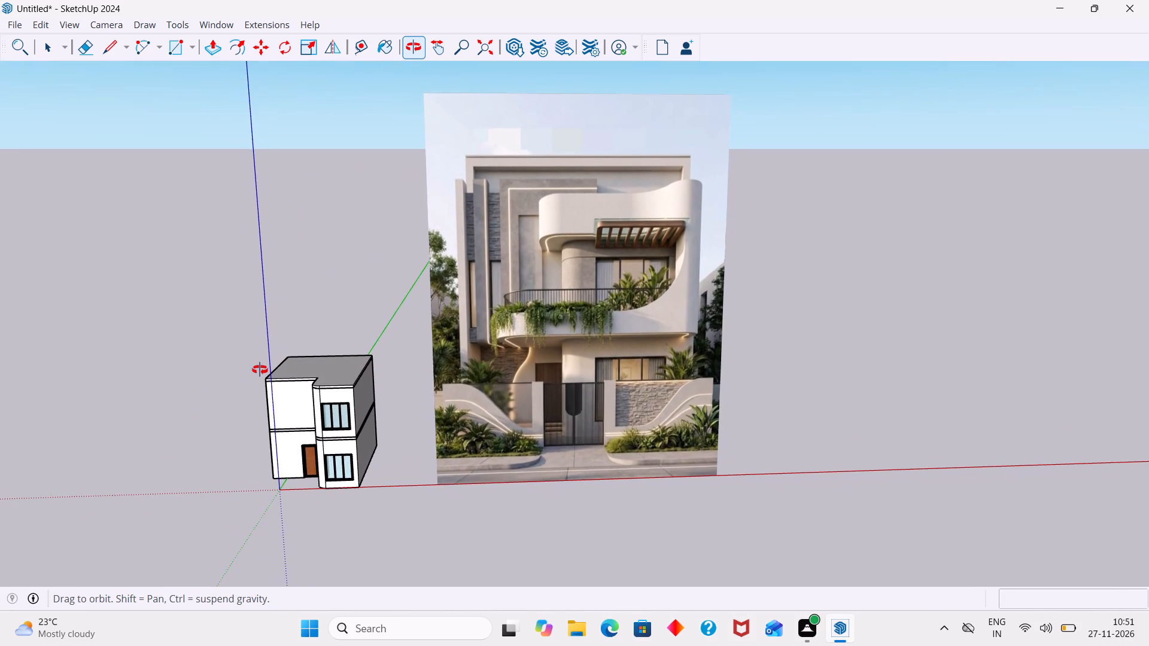
middle_drag(260, 370, 266, 370)
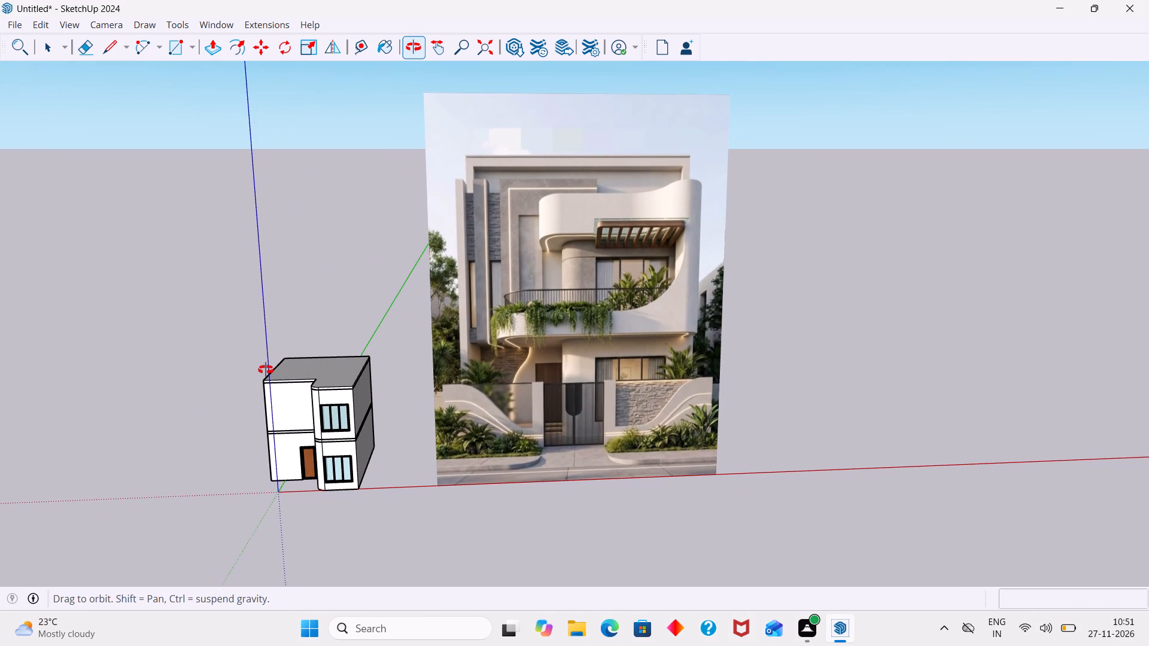
middle_drag(266, 370, 269, 370)
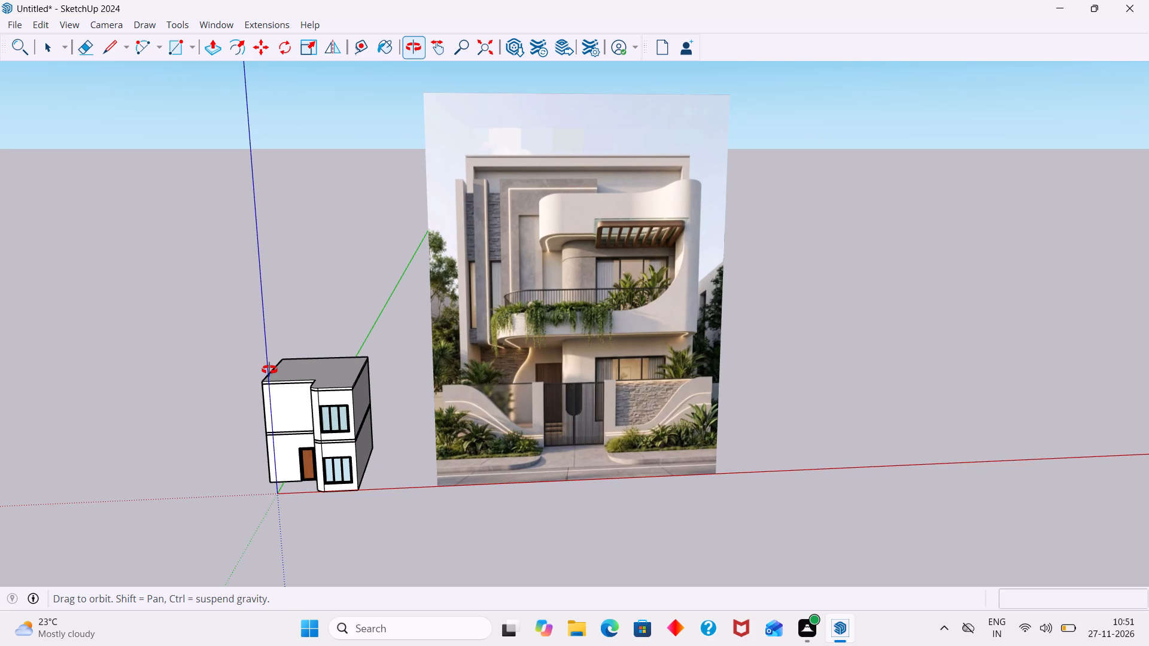
middle_drag(269, 370, 245, 380)
scroll(281, 373, up, 2)
scroll(282, 373, down, 1)
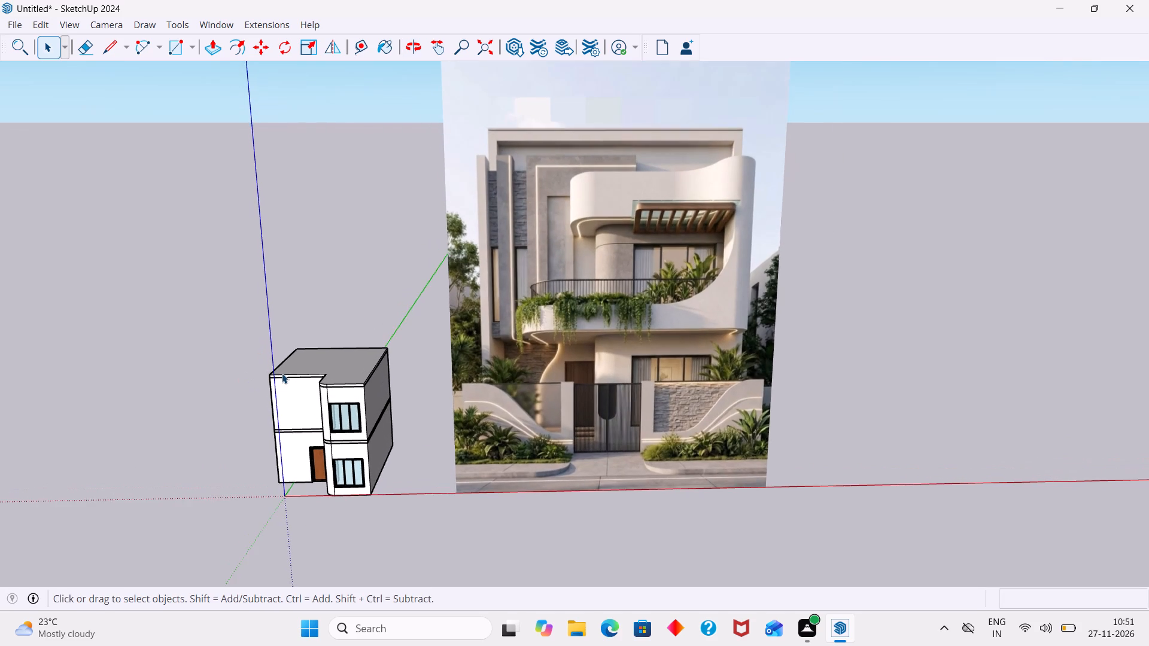
scroll(282, 373, down, 1)
middle_drag(327, 375, 344, 374)
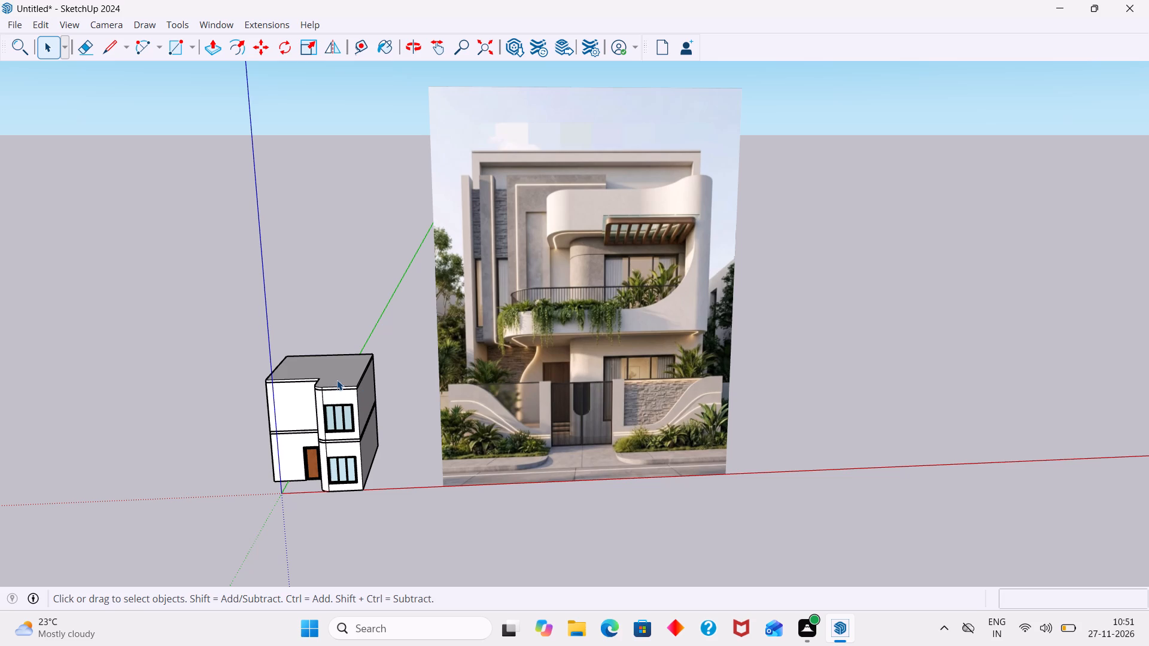
scroll(336, 378, up, 3)
scroll(336, 378, down, 2)
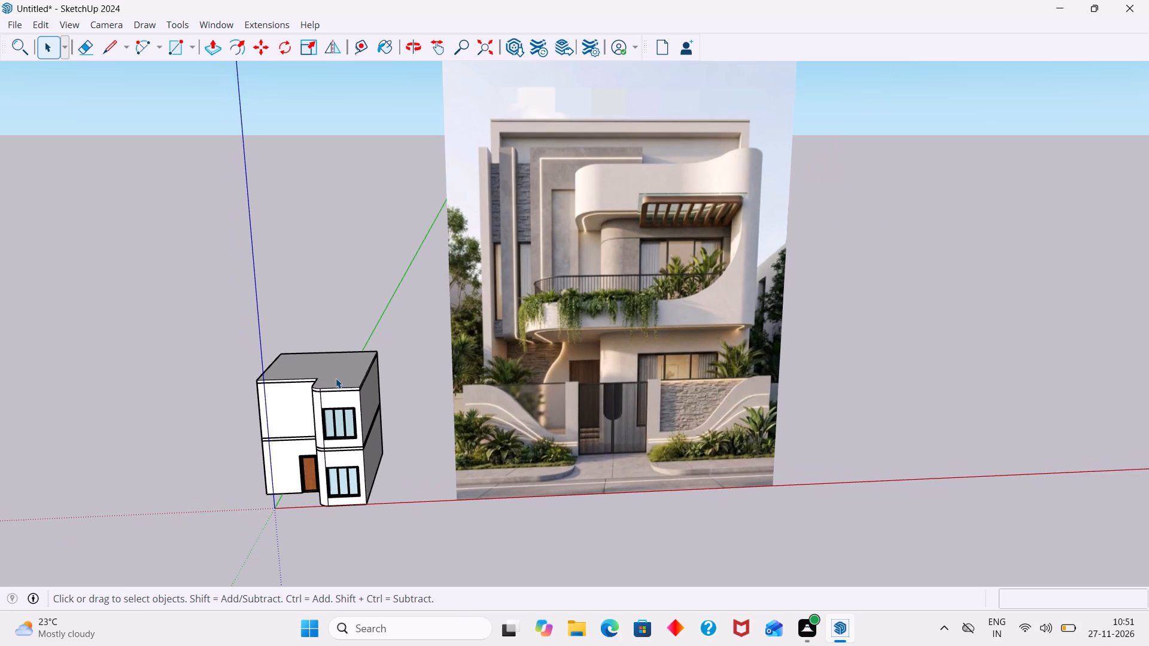
scroll(338, 377, down, 1)
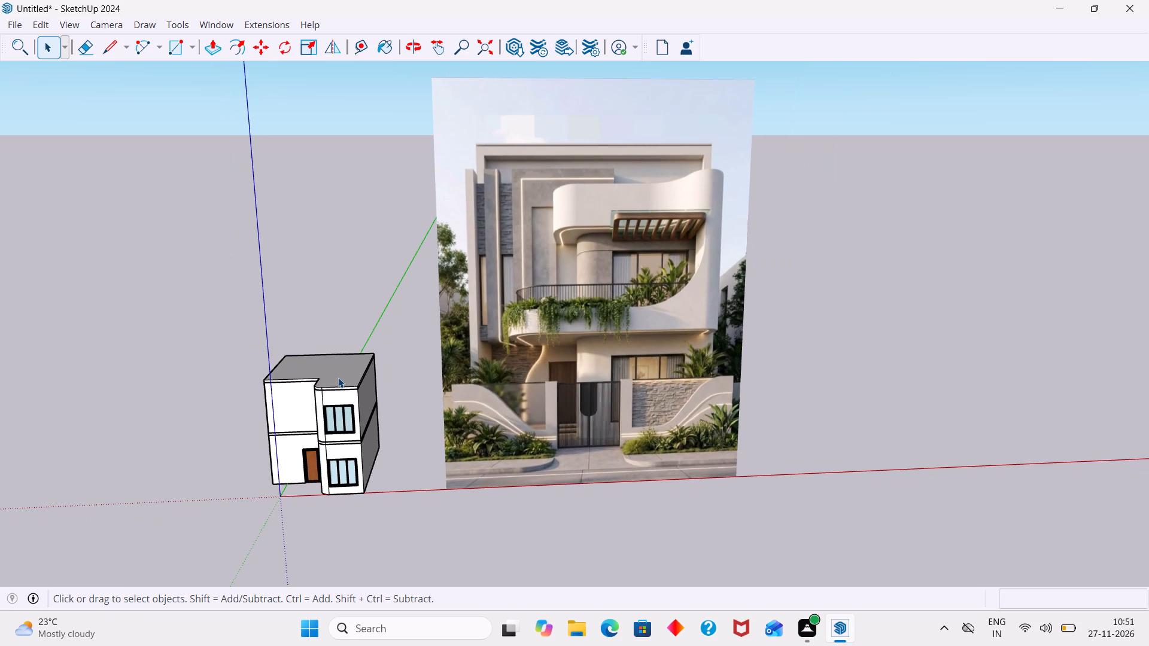
Examine the curved balcony and pergola in the reference image against the model's upper-floor front.
scroll(808, 154, up, 9)
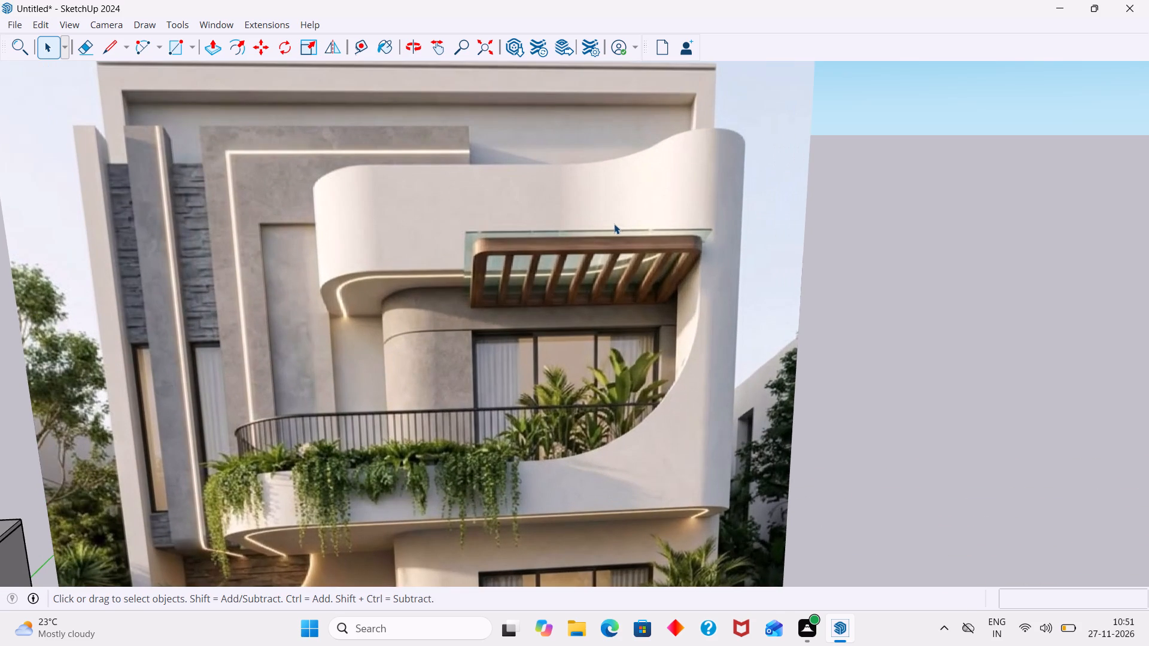
scroll(614, 224, down, 4)
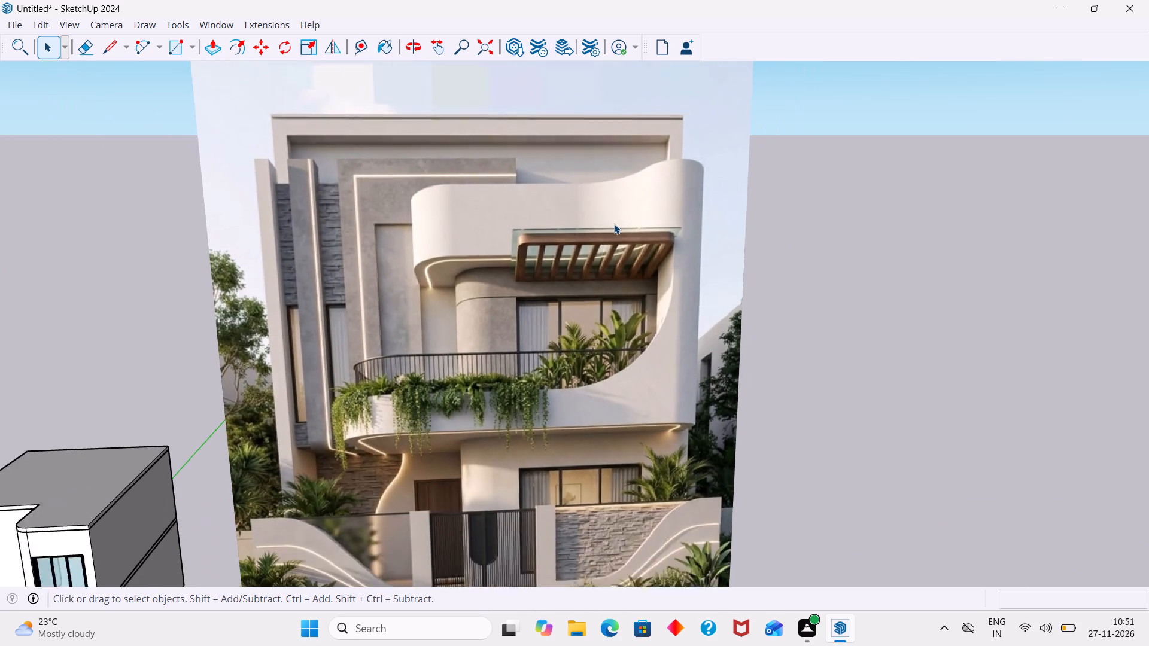
scroll(614, 224, down, 3)
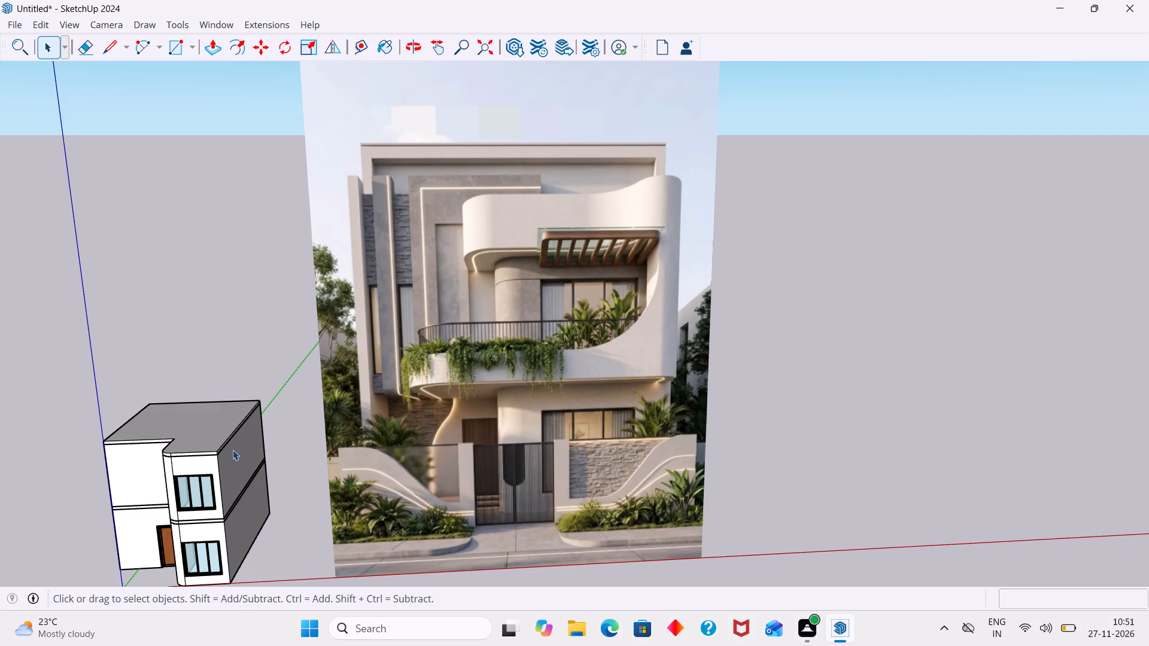
shift+middle_drag(233, 450, 340, 408)
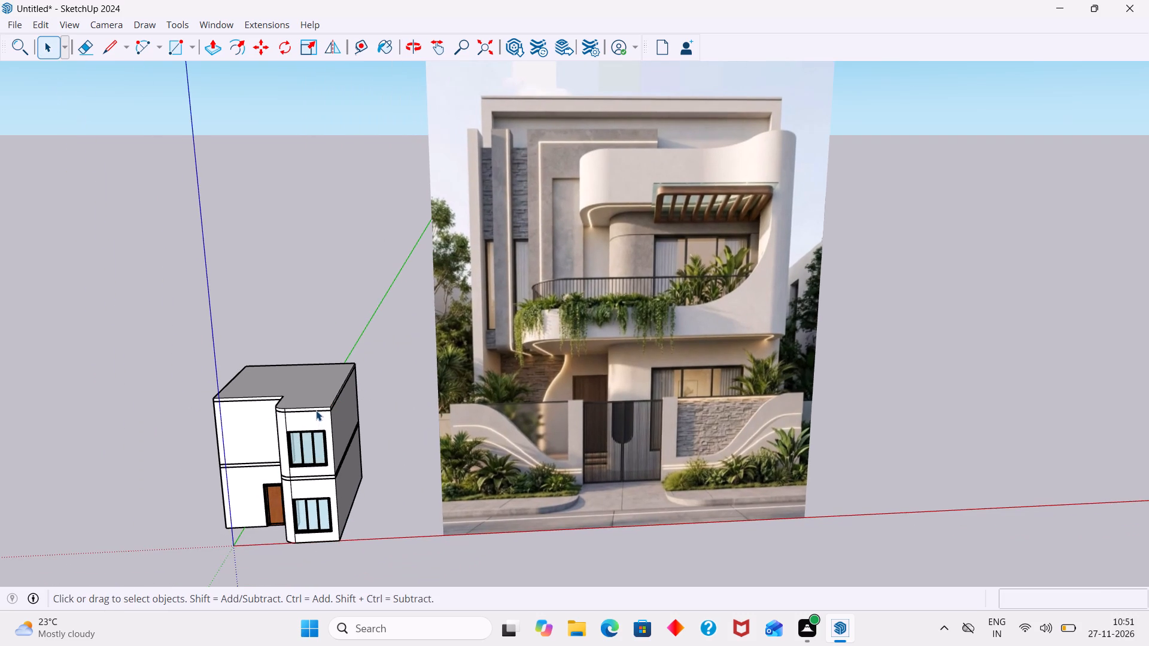
shift+middle_drag(312, 432, 356, 356)
scroll(354, 415, down, 5)
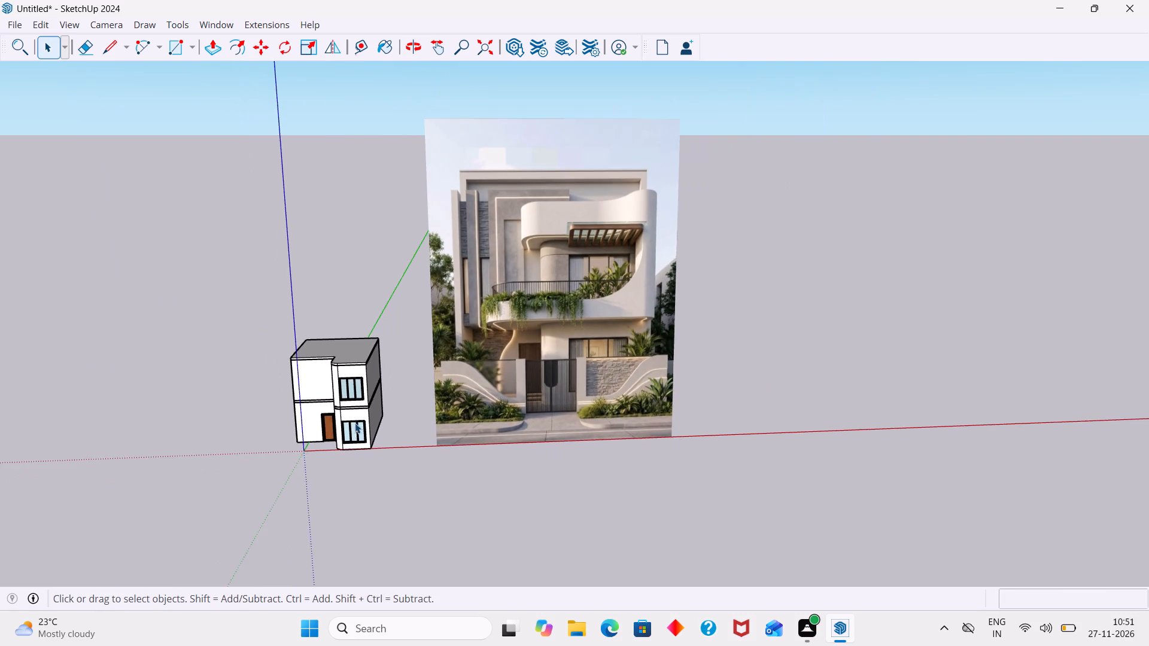
middle_drag(355, 423, 397, 413)
scroll(361, 435, up, 2)
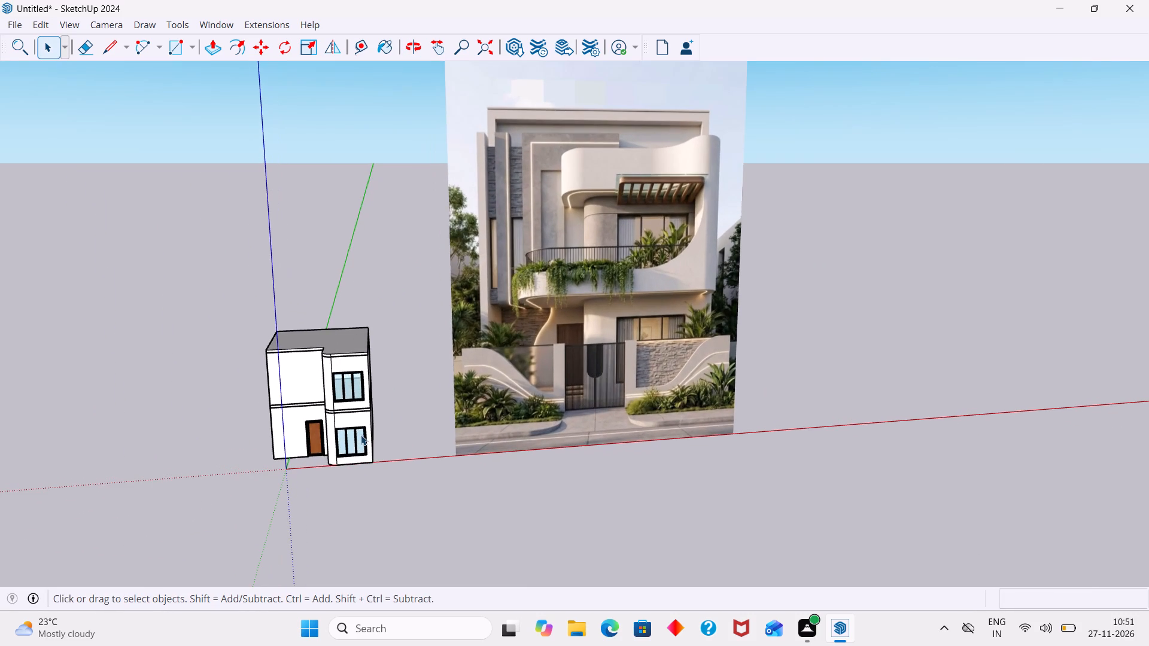
scroll(348, 434, up, 3)
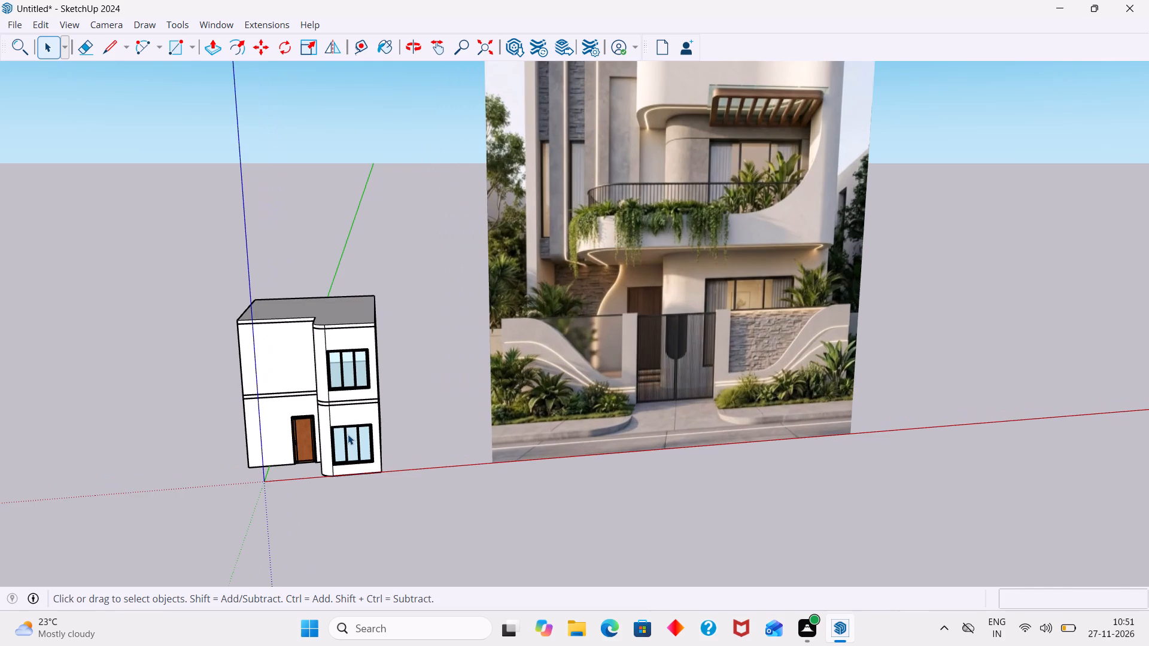
middle_drag(349, 433, 334, 461)
shift+middle_drag(329, 447, 322, 462)
scroll(302, 438, up, 1)
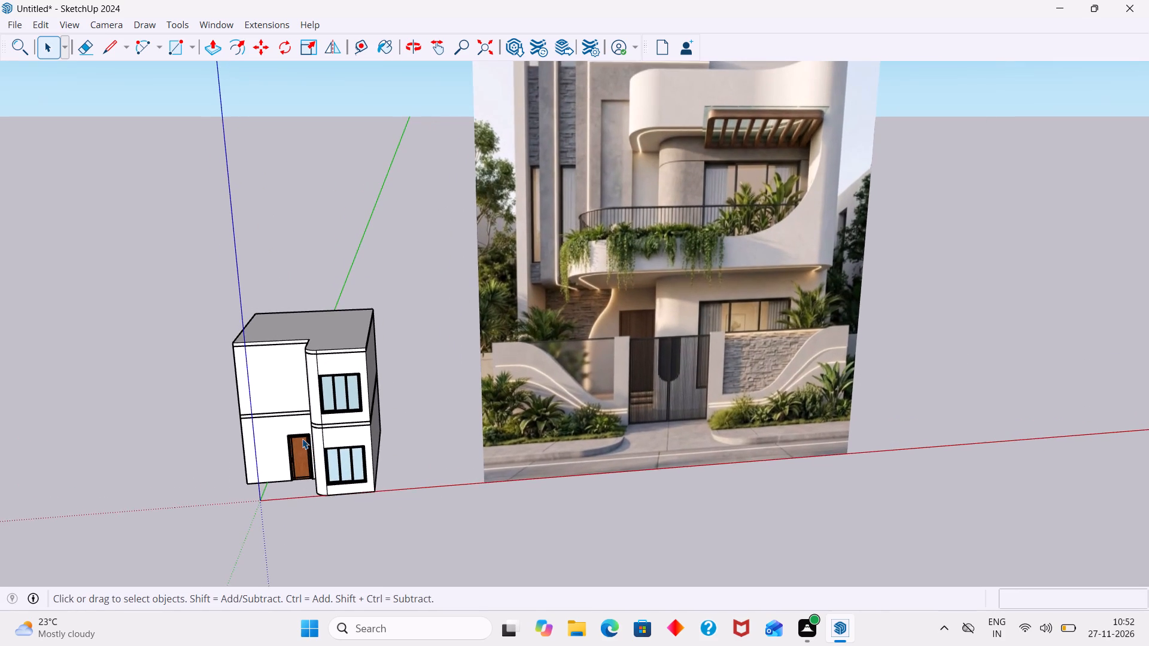
scroll(302, 438, up, 1)
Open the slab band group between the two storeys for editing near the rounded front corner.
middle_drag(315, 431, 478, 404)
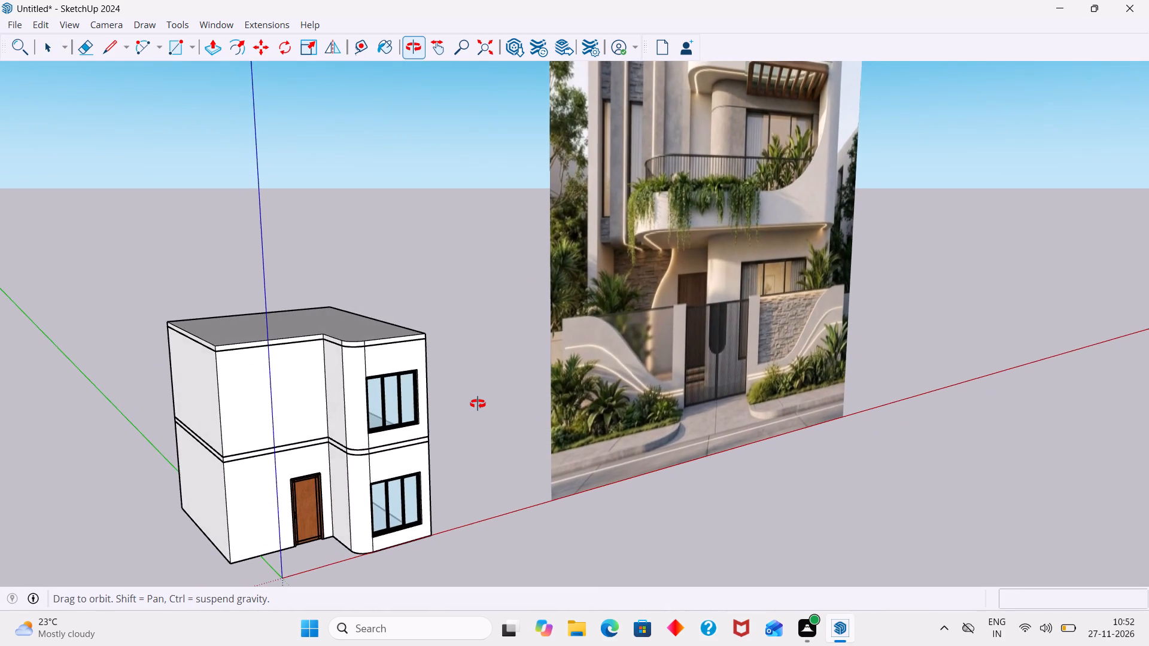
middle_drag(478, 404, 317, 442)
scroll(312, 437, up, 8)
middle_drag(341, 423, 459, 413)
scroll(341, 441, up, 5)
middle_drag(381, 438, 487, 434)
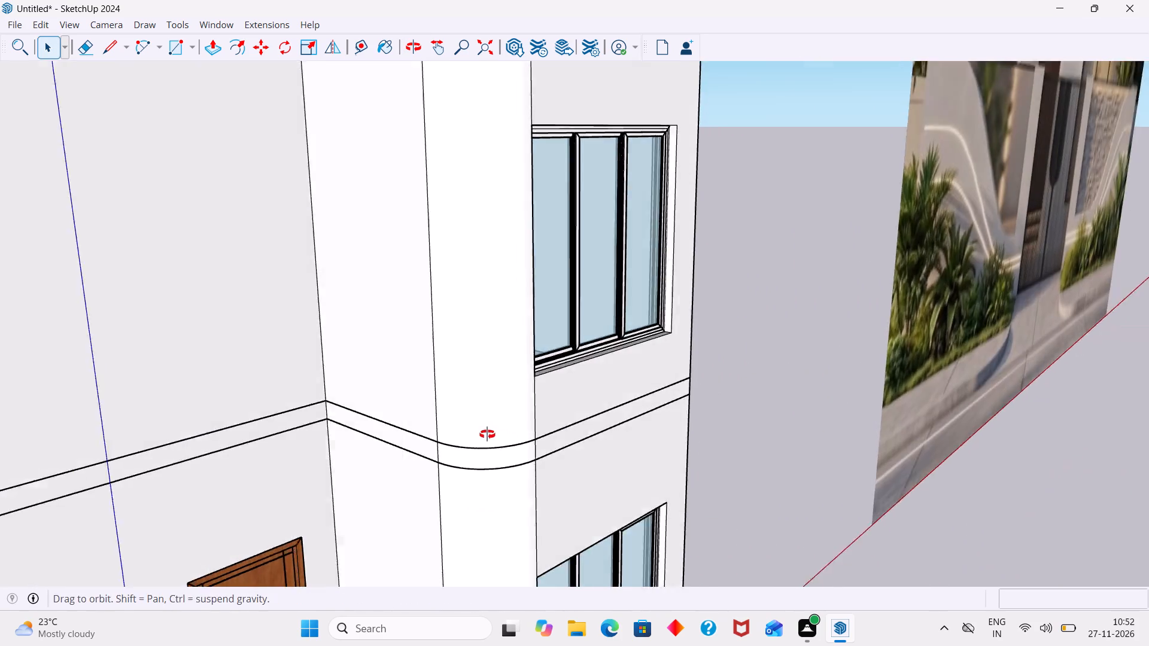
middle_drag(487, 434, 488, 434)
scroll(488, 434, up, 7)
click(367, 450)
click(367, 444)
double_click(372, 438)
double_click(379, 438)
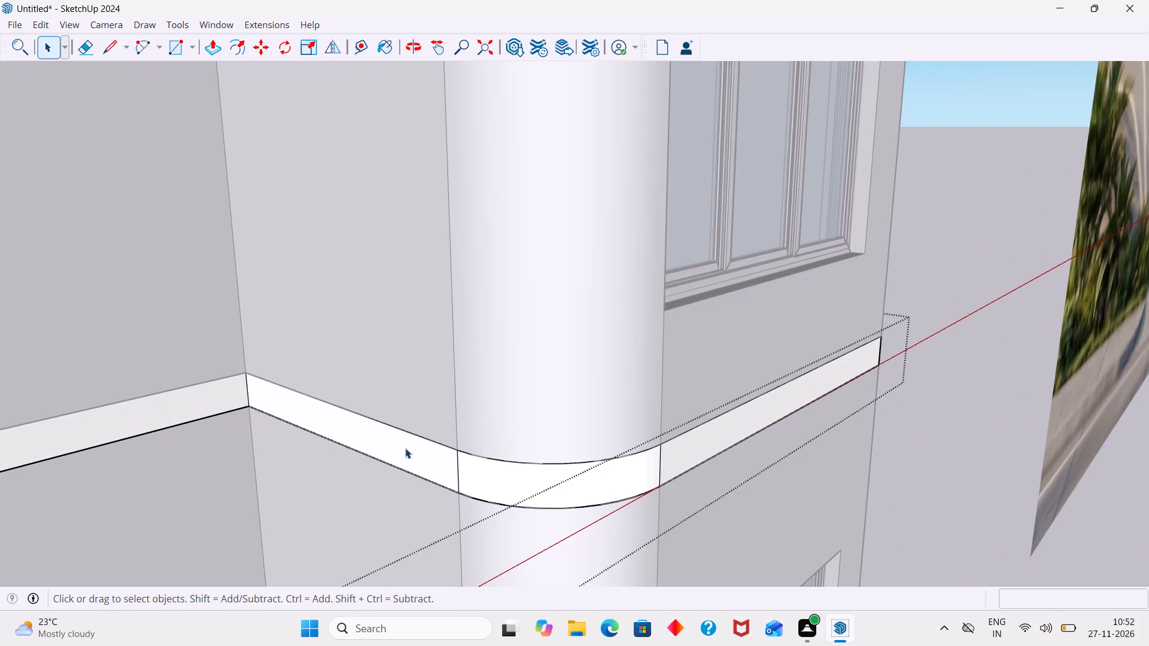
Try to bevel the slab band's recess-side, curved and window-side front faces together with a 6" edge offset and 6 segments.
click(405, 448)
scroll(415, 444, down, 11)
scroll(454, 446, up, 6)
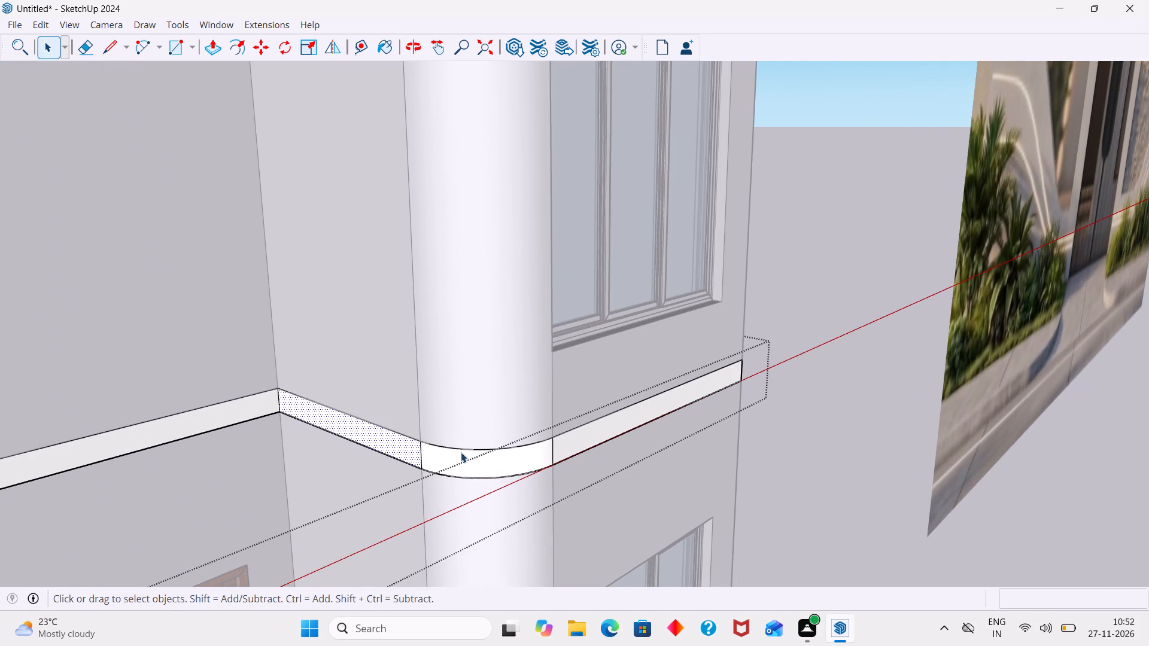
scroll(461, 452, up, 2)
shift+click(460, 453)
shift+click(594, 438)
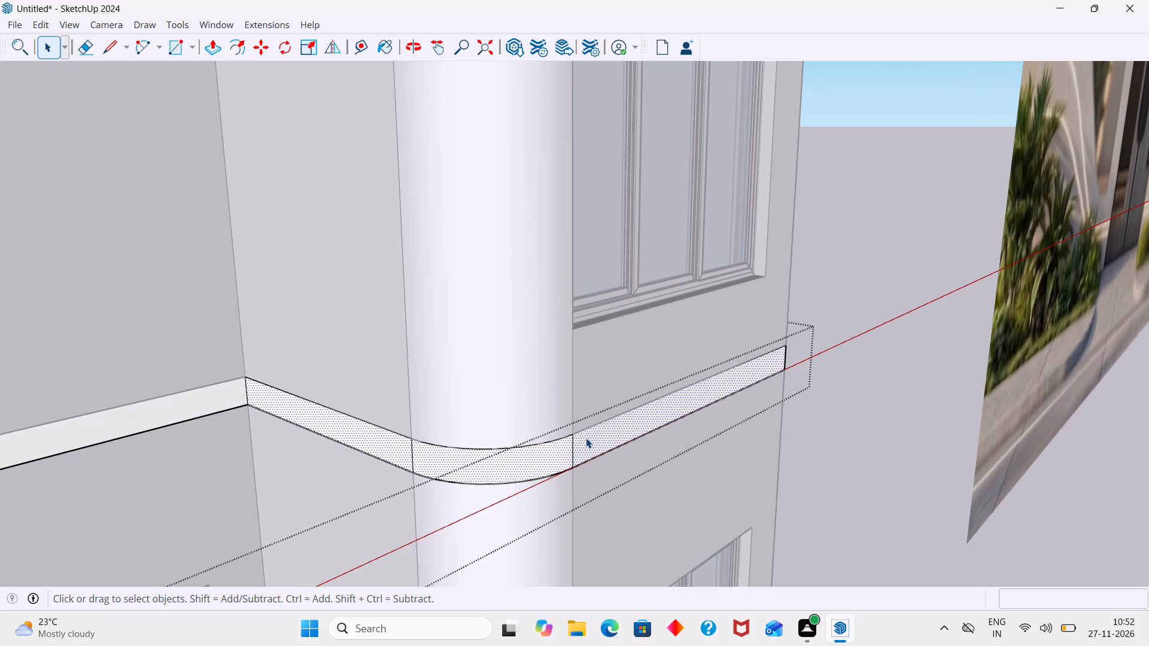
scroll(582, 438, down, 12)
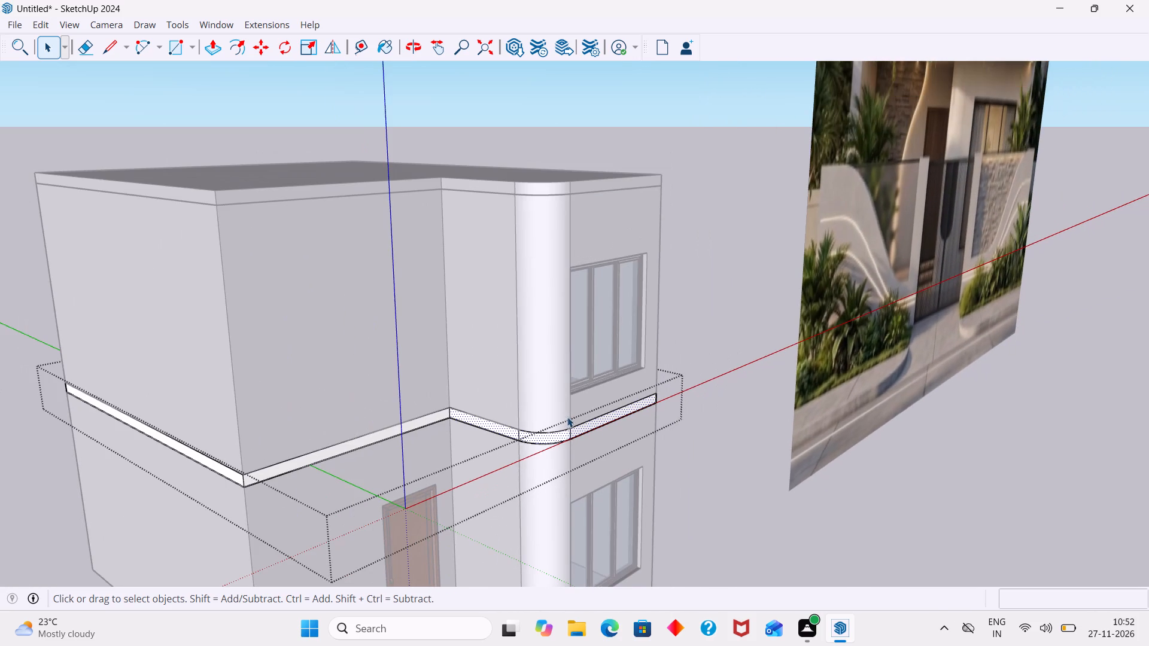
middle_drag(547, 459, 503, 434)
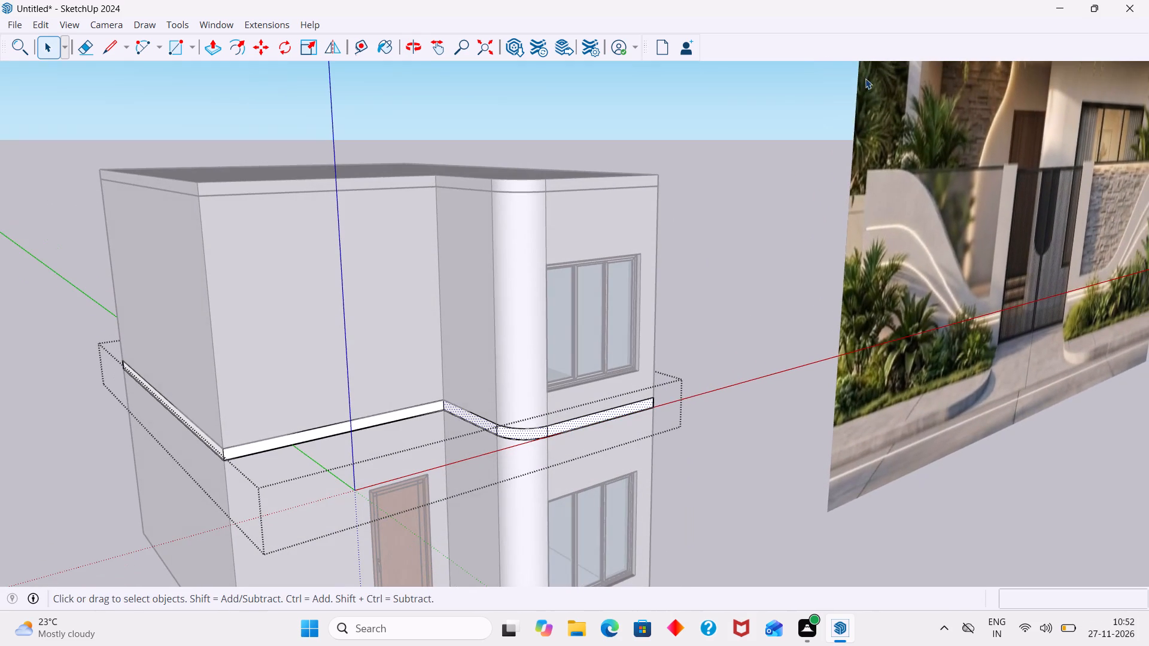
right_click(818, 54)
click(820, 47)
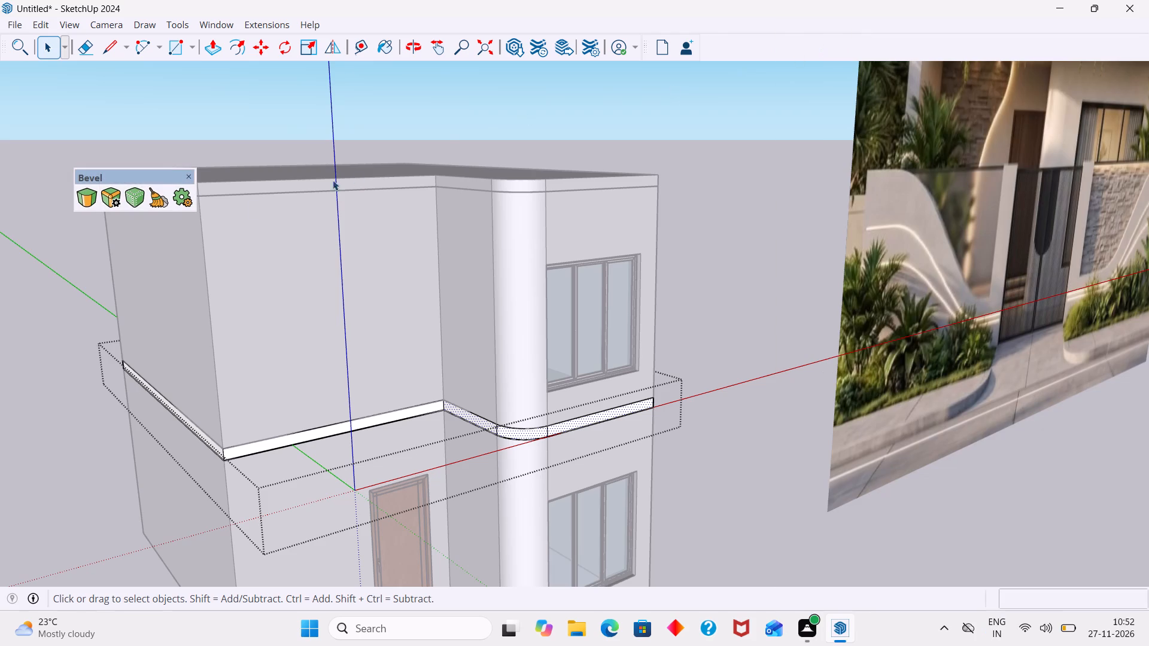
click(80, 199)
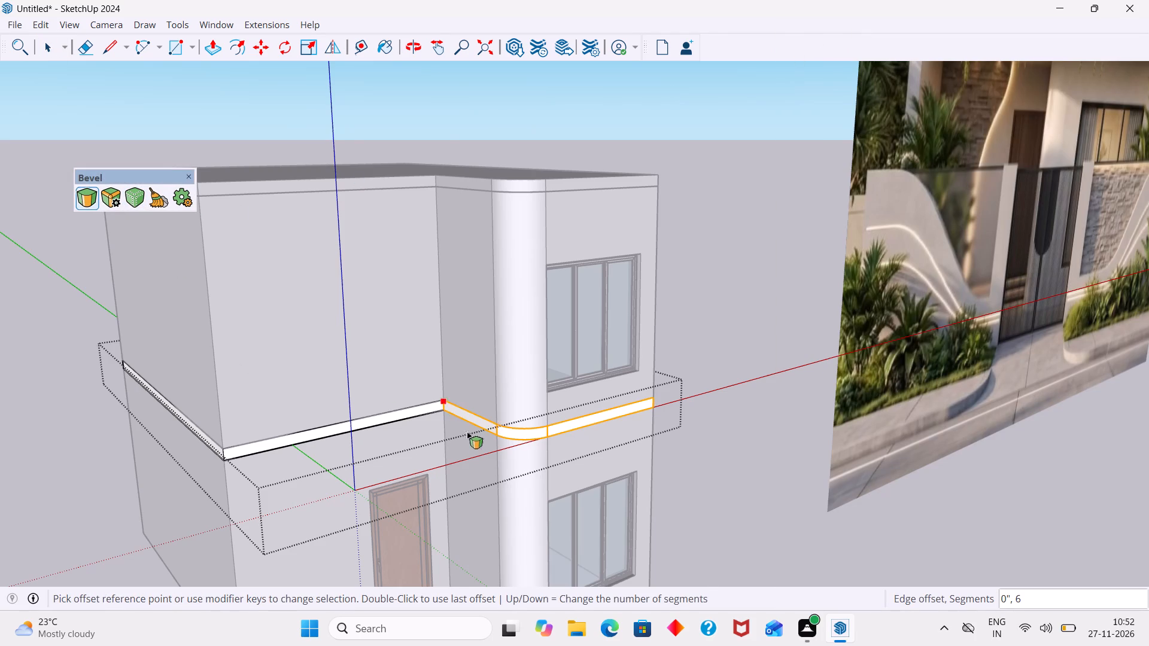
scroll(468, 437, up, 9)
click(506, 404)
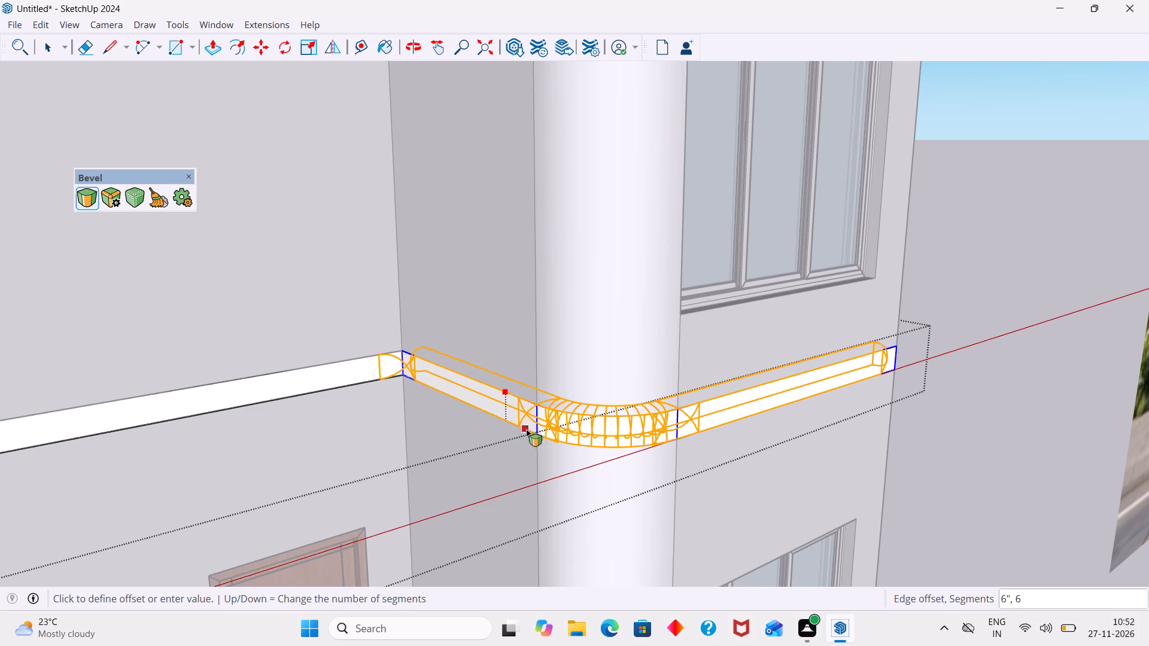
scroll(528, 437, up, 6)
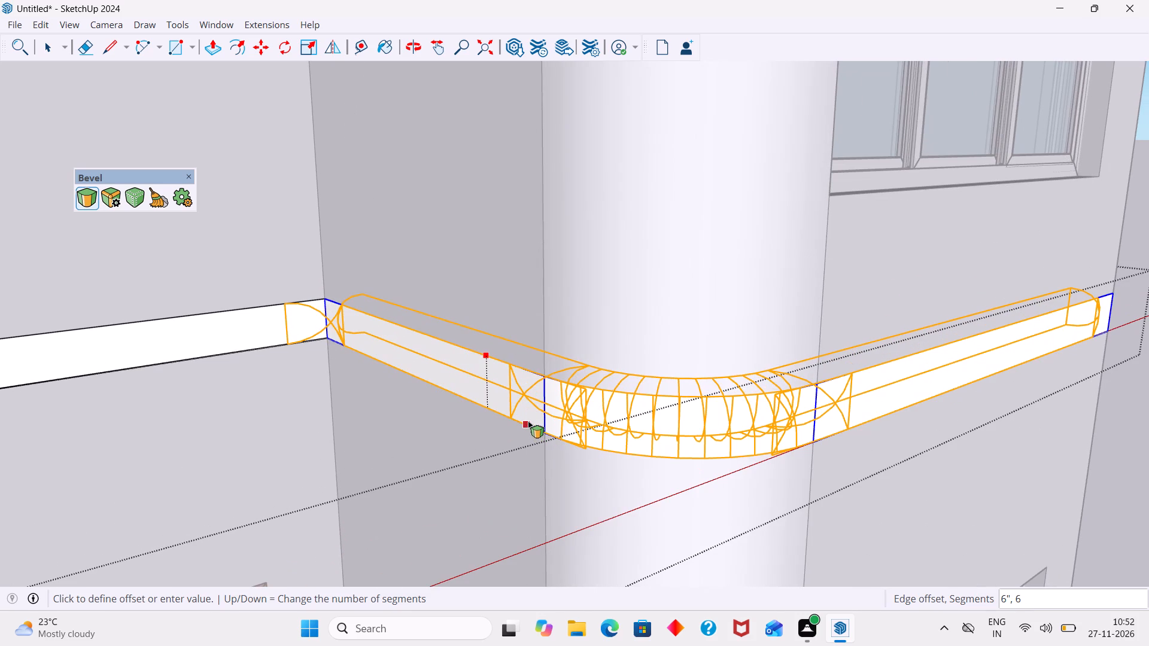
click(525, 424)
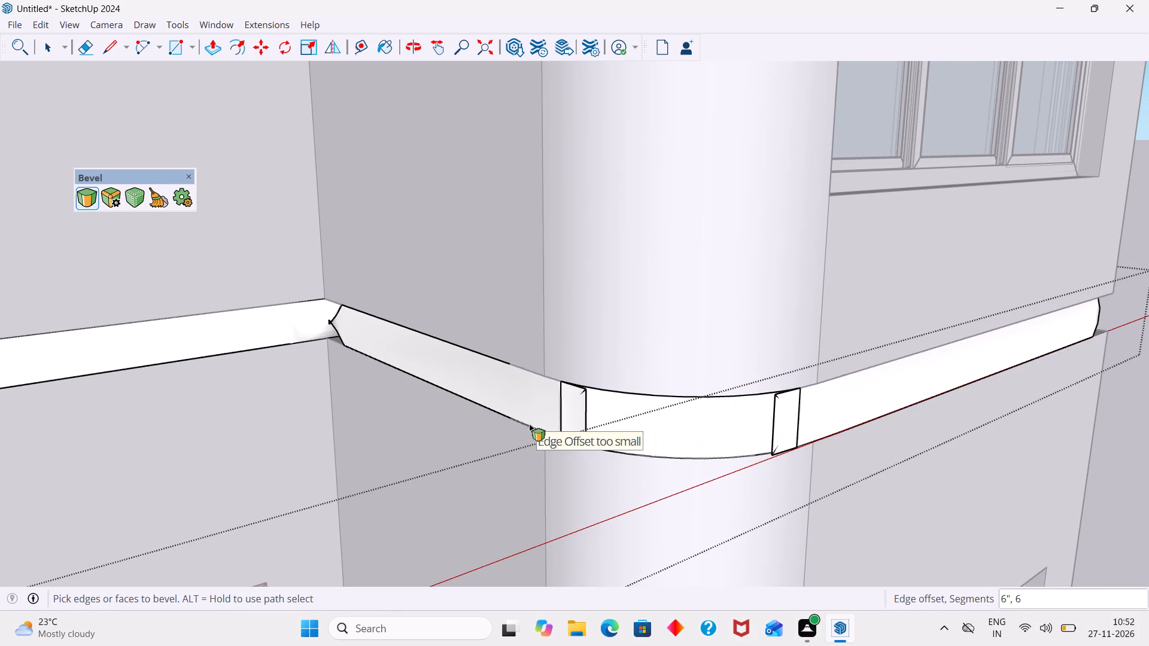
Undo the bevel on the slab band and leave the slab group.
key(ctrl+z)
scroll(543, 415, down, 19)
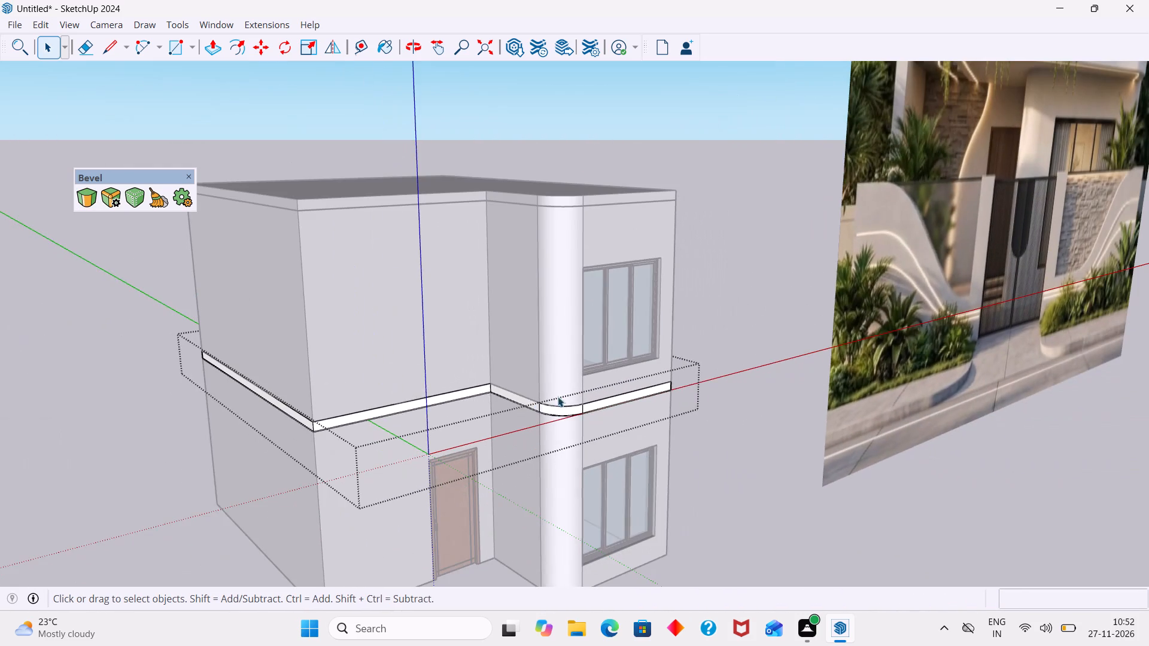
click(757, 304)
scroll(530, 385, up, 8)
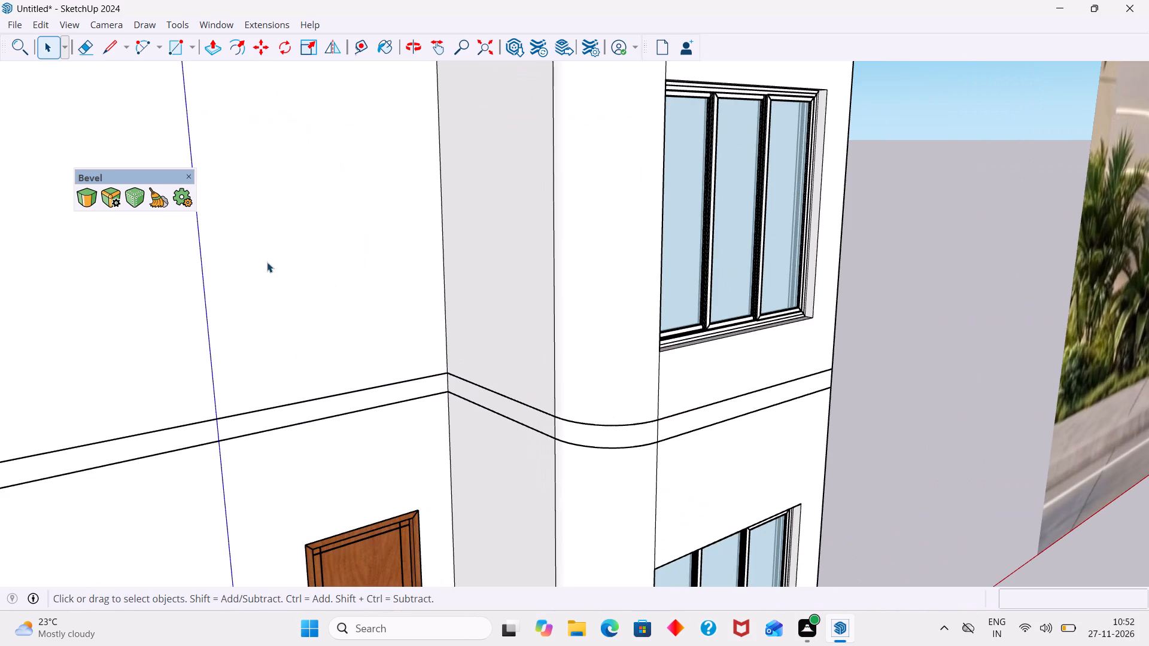
Close the Bevel toolset and bring up the Fredo6 JointPushPull toolset.
click(189, 176)
right_click(772, 22)
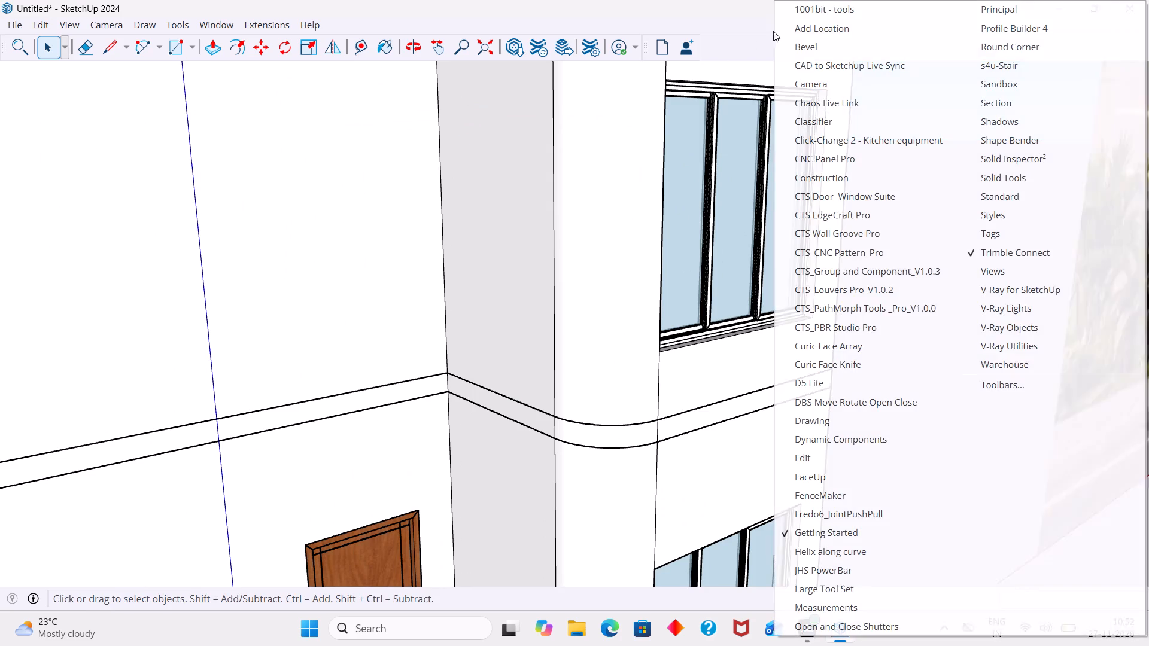
click(874, 510)
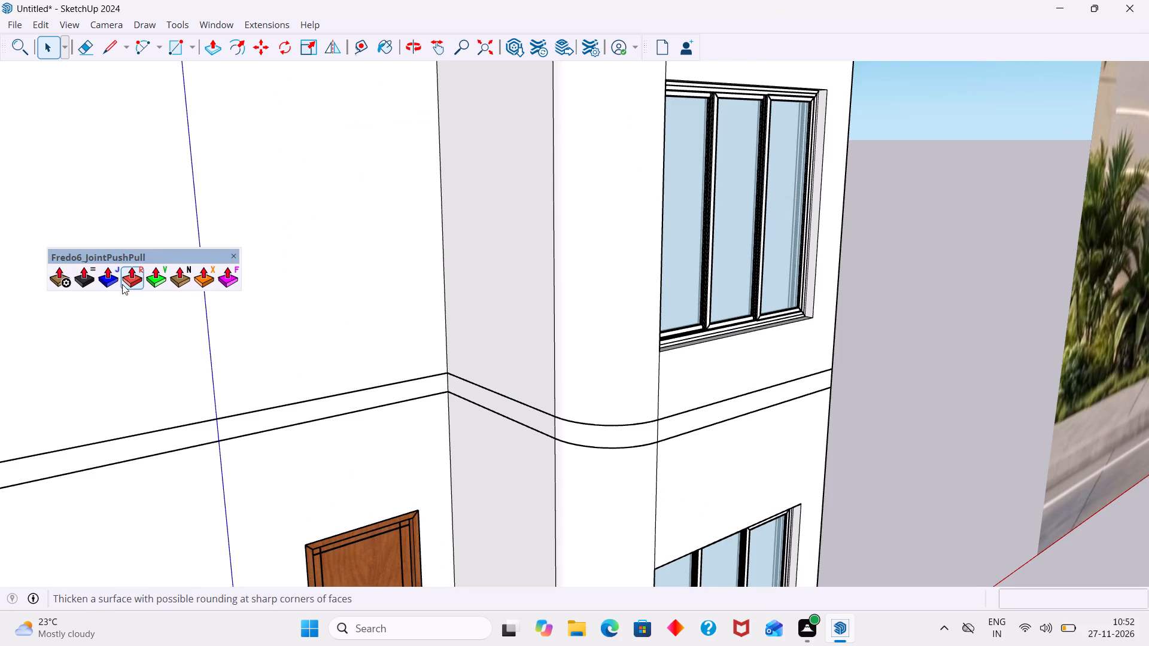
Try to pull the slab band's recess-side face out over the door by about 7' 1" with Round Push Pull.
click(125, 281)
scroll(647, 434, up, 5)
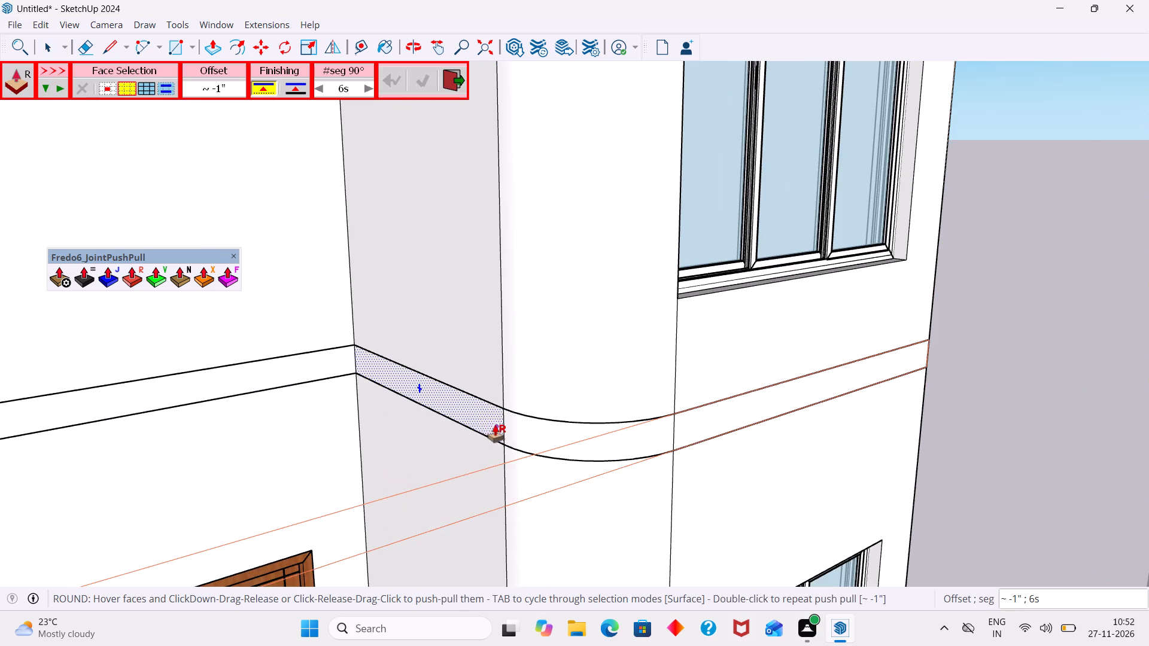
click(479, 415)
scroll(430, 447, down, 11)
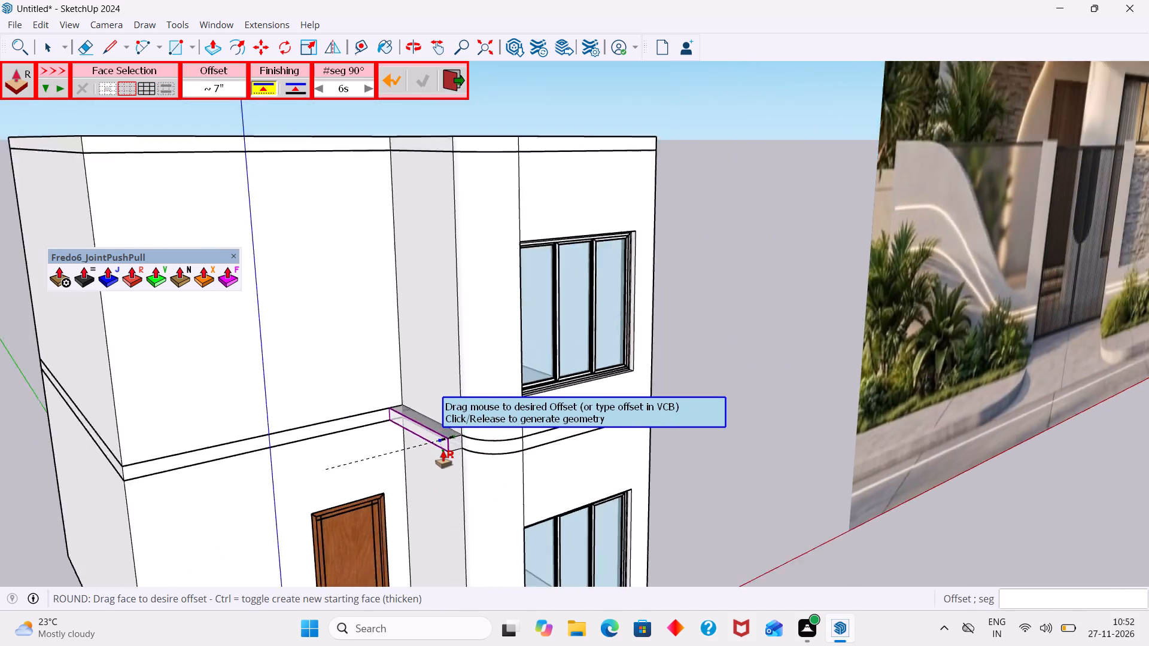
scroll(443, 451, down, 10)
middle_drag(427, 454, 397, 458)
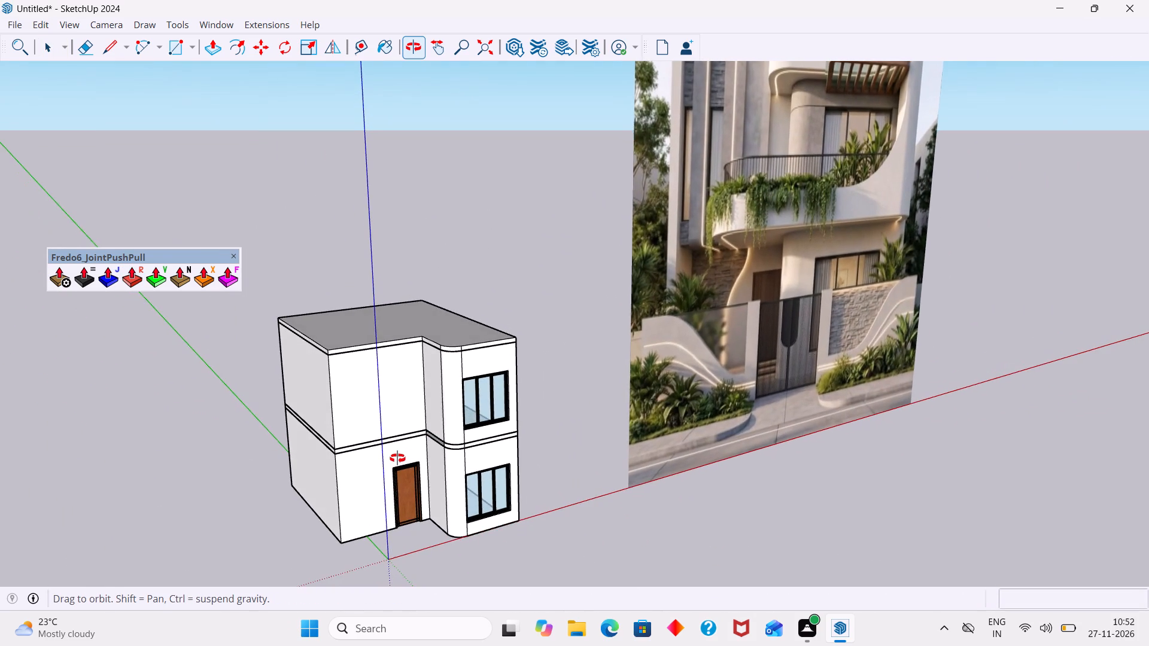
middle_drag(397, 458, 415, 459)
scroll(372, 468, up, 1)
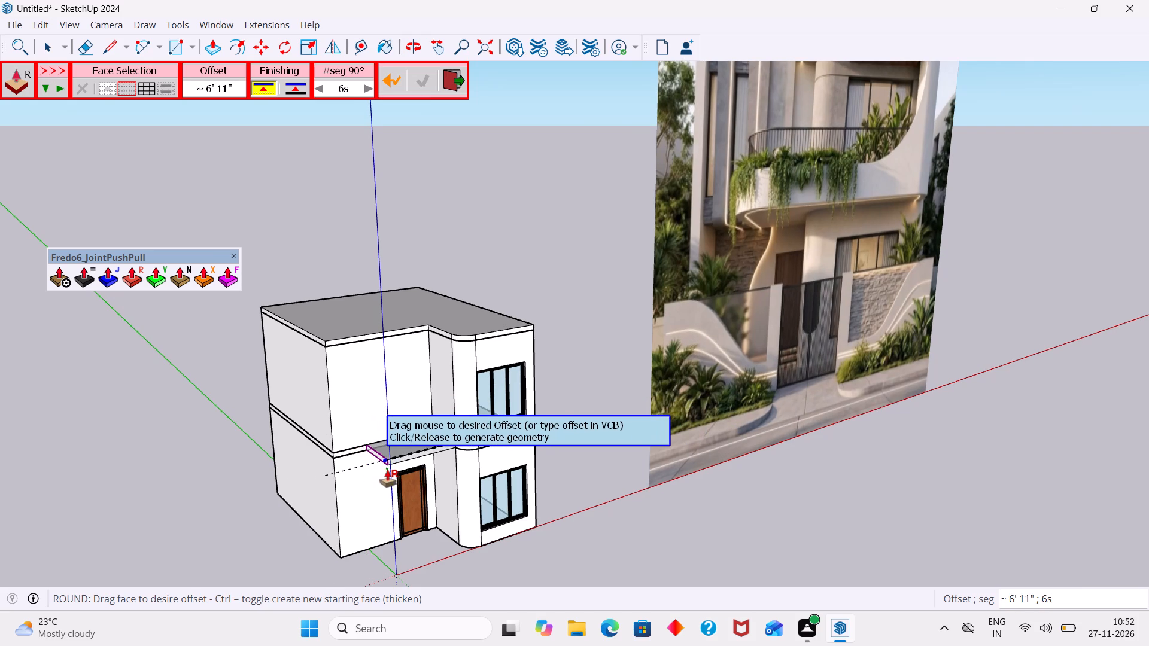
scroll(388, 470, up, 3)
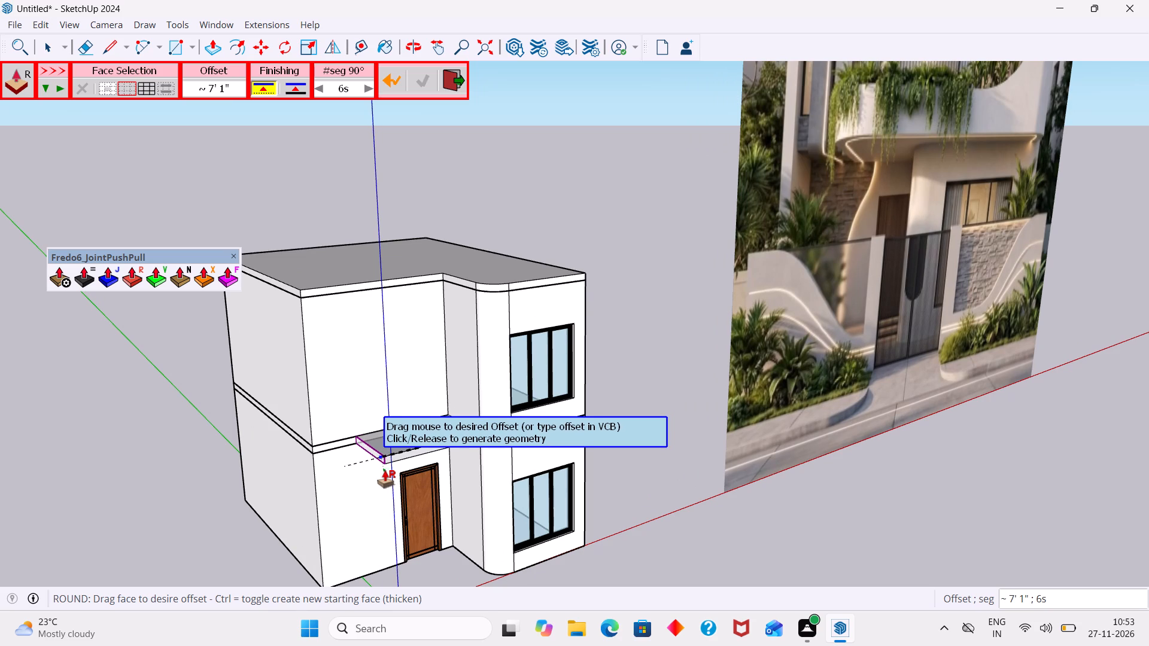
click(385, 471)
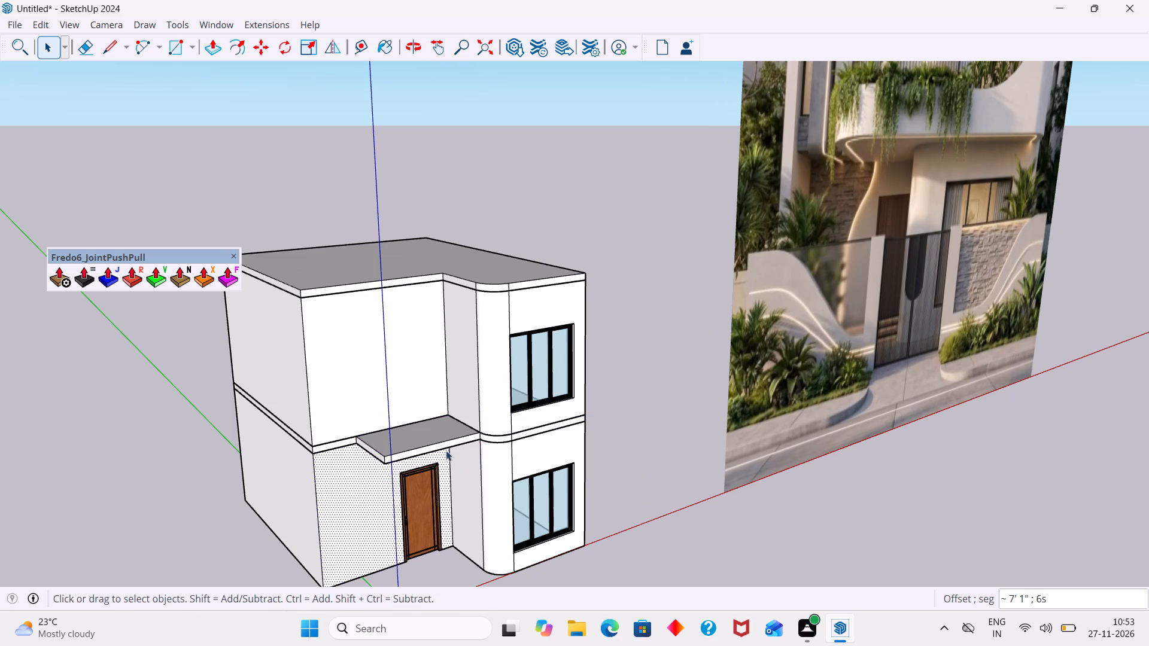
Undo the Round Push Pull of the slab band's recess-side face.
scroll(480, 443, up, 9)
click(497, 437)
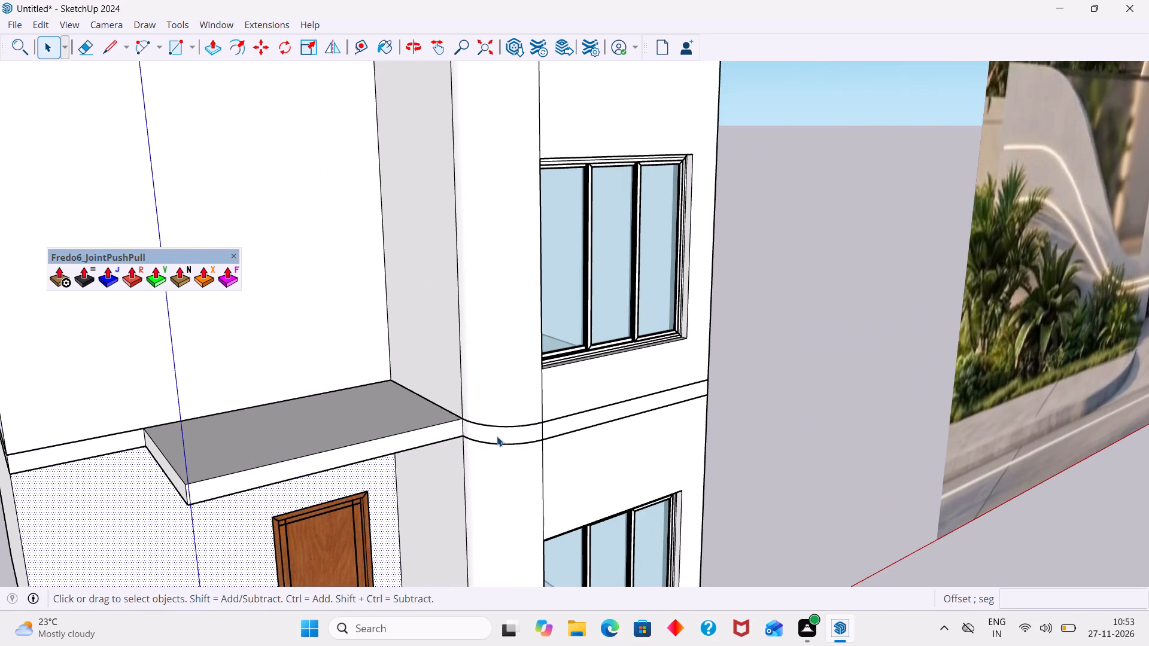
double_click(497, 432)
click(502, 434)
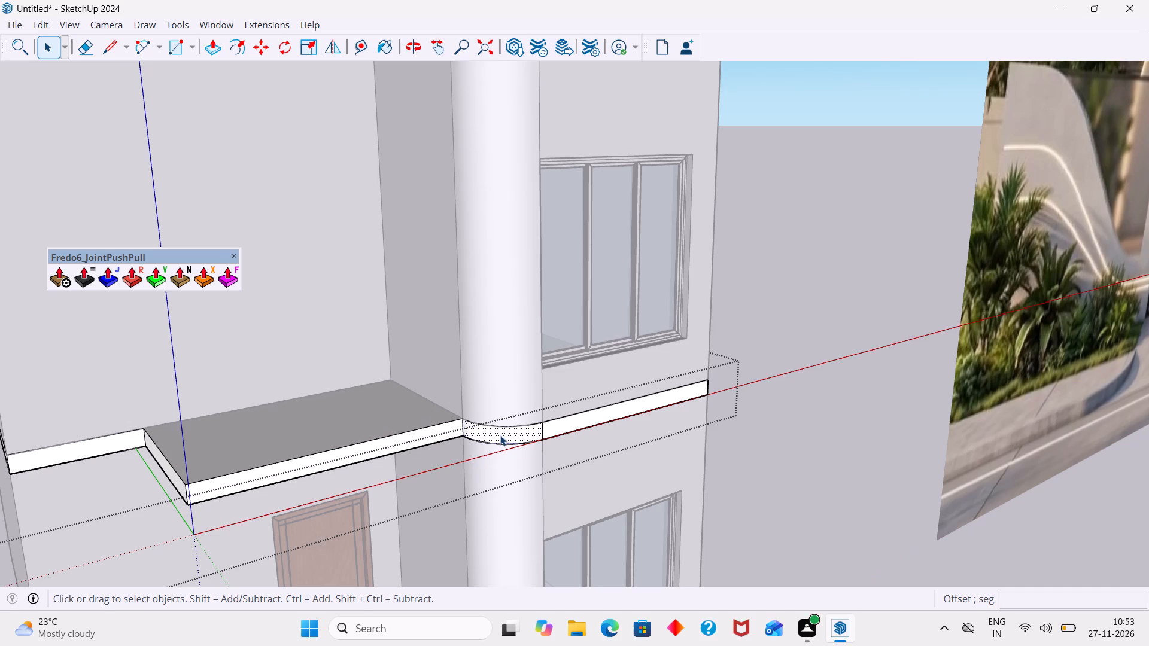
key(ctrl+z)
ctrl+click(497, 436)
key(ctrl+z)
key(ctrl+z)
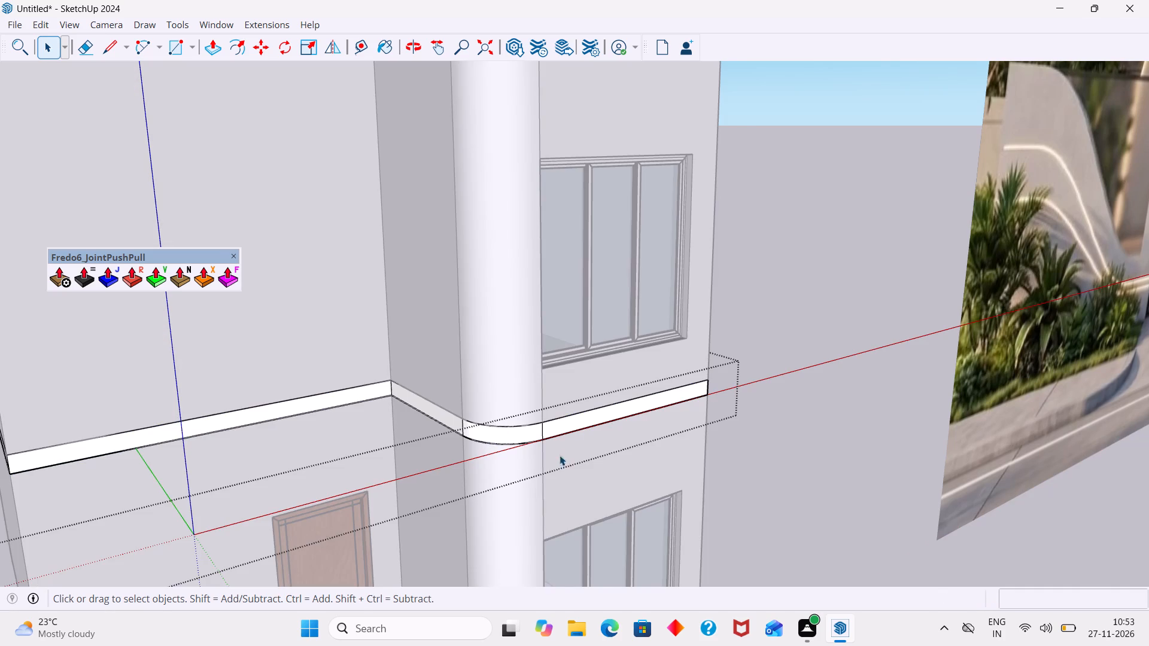
Extend the slab band's recess-side, curved and window-side front faces together outward by about 6' 11" with Round Push Pull, 6 segments.
scroll(638, 418, down, 5)
click(828, 398)
scroll(506, 446, up, 4)
middle_drag(547, 422, 631, 410)
scroll(576, 396, up, 5)
click(577, 392)
triple_click(575, 397)
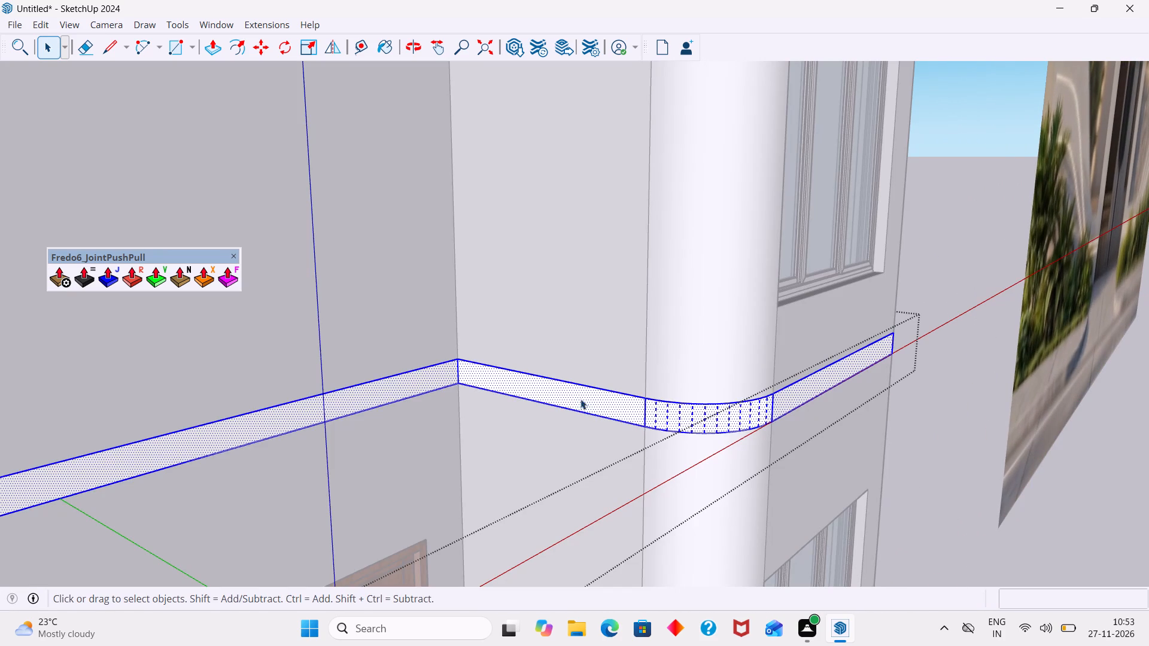
double_click(589, 399)
shift+click(698, 411)
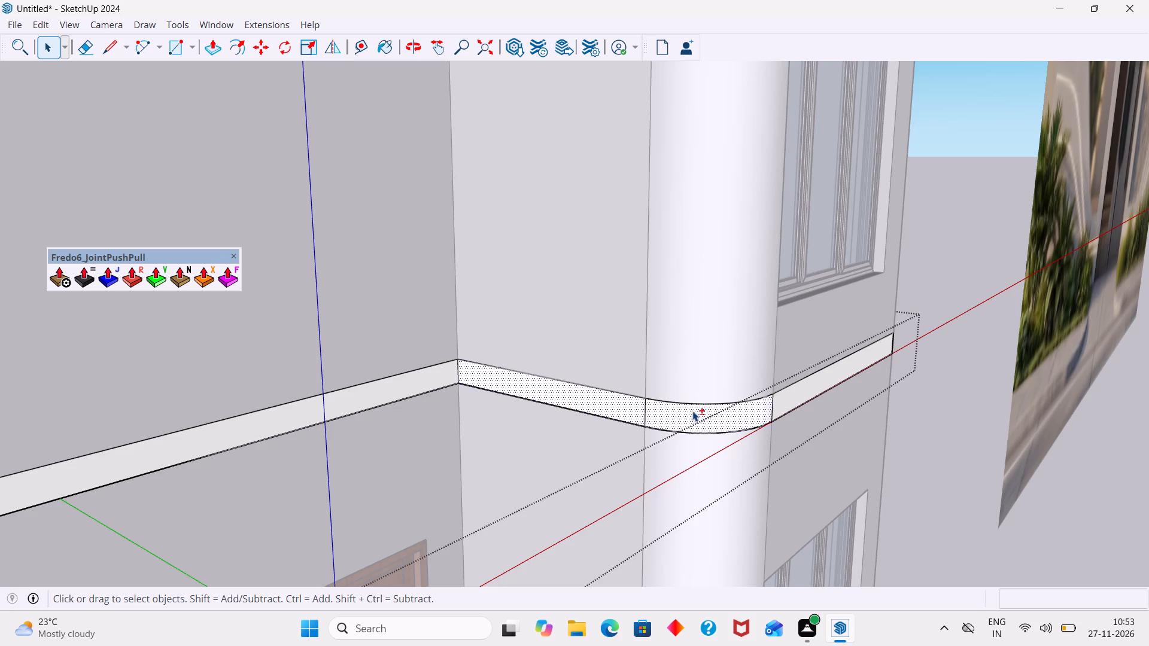
shift+middle_drag(670, 410, 555, 400)
shift+scroll(634, 399, up, 5)
shift+click(695, 387)
scroll(688, 384, down, 7)
middle_drag(655, 389, 622, 404)
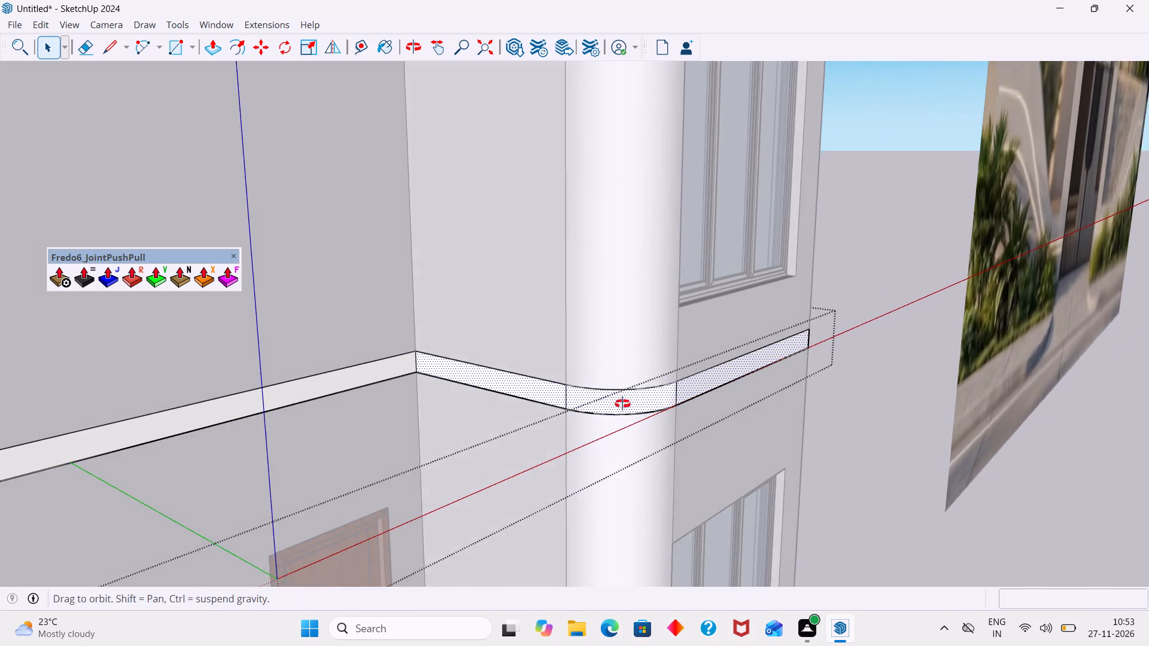
middle_drag(622, 404, 618, 406)
click(132, 286)
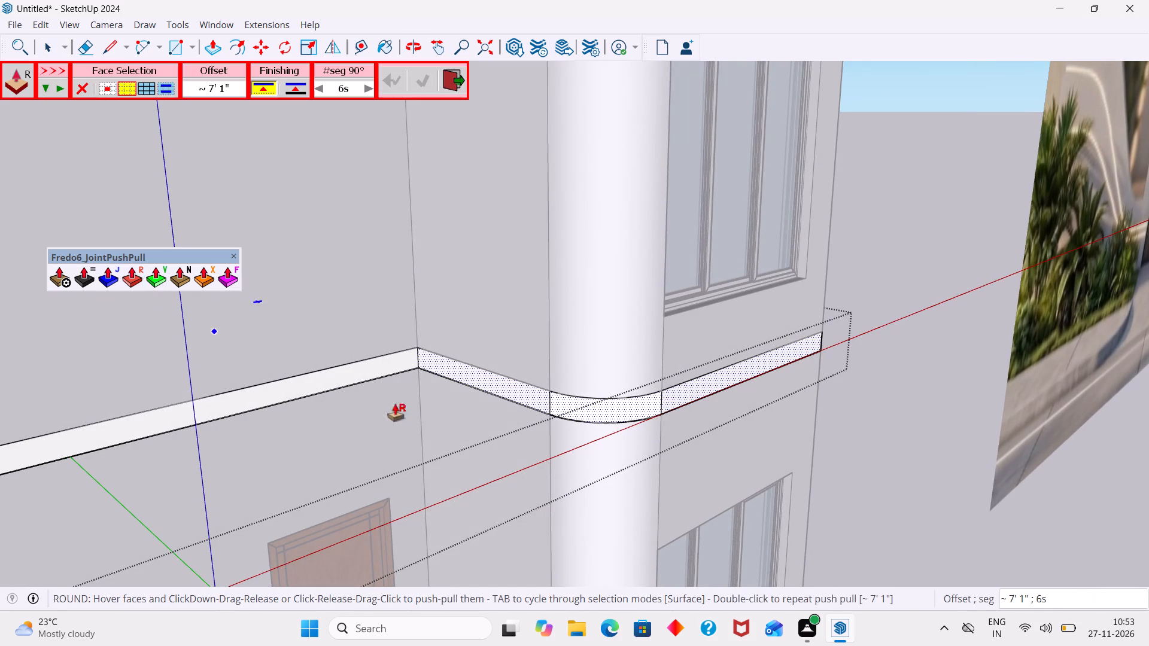
click(501, 387)
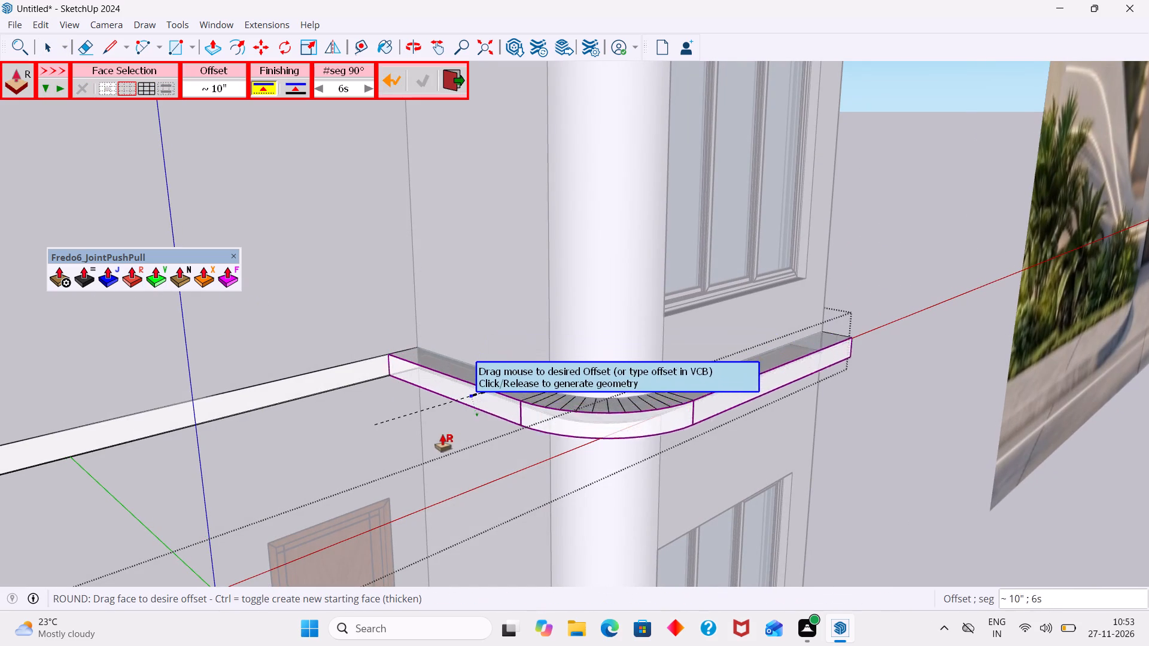
scroll(442, 439, down, 13)
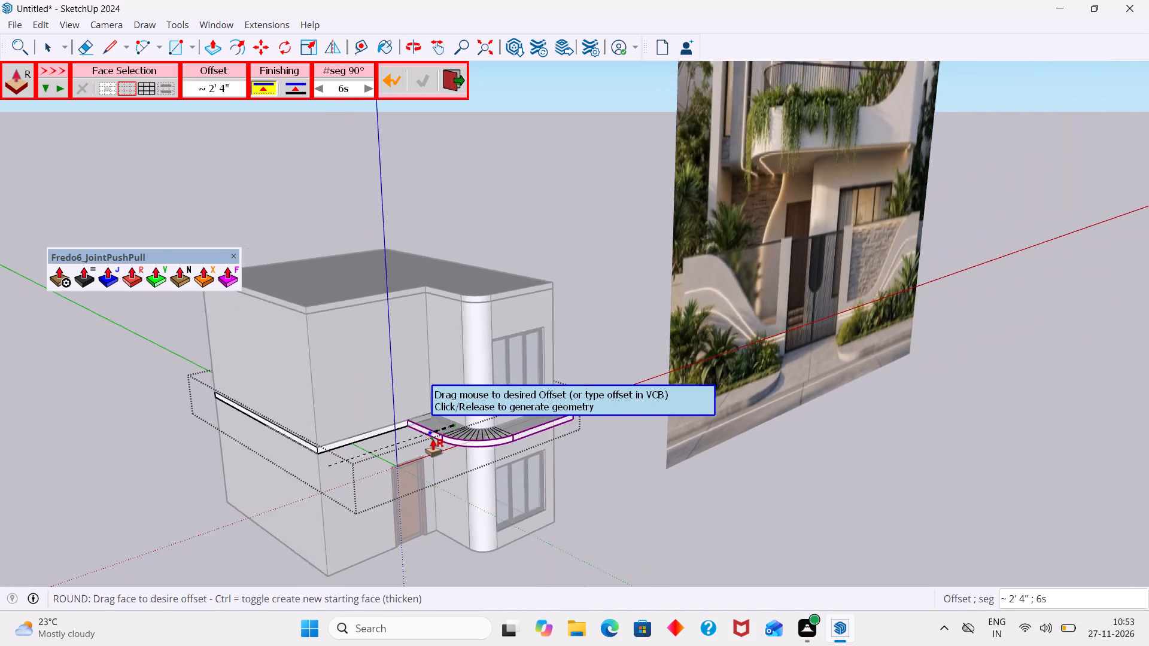
scroll(433, 440, down, 2)
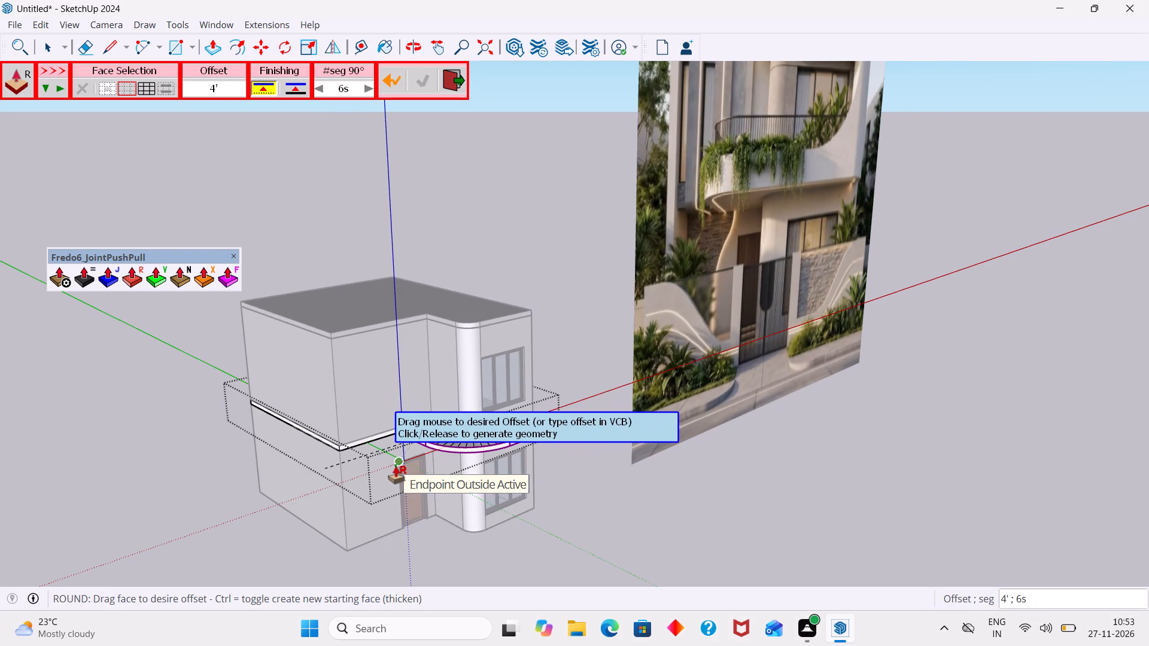
scroll(396, 467, up, 6)
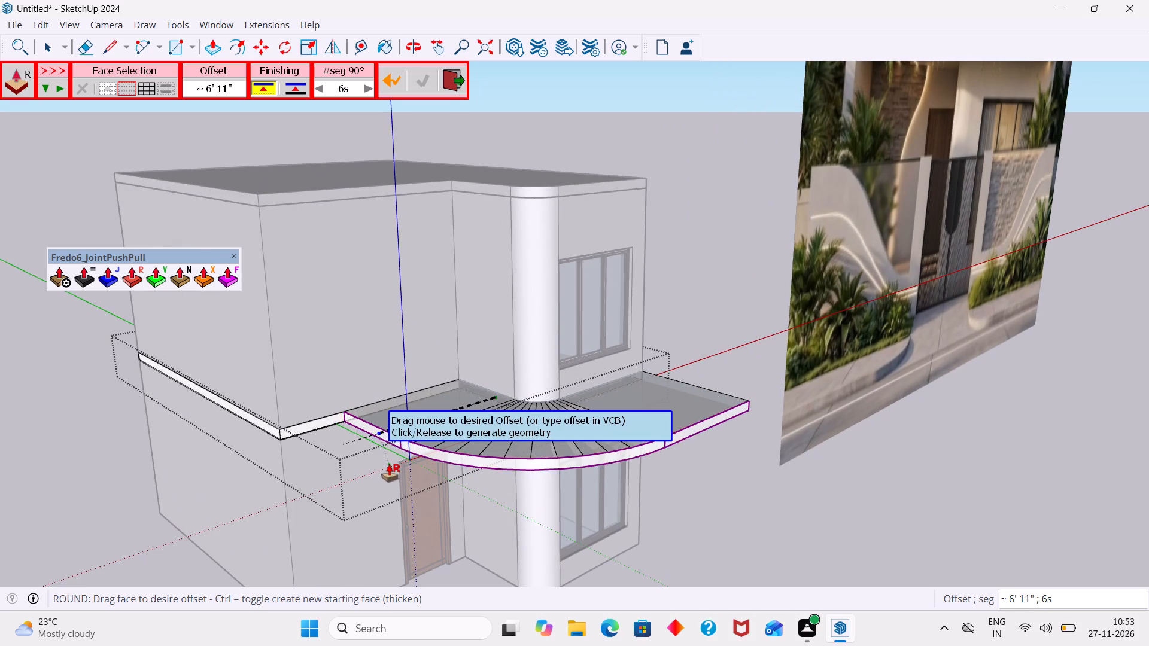
scroll(390, 464, down, 3)
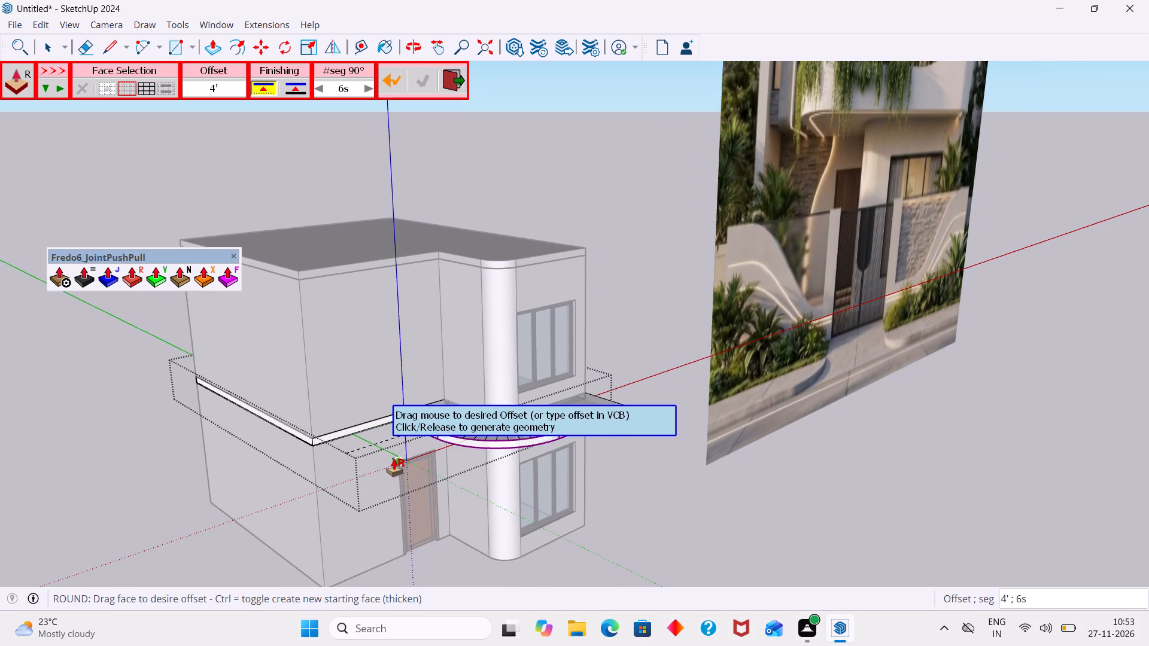
click(390, 461)
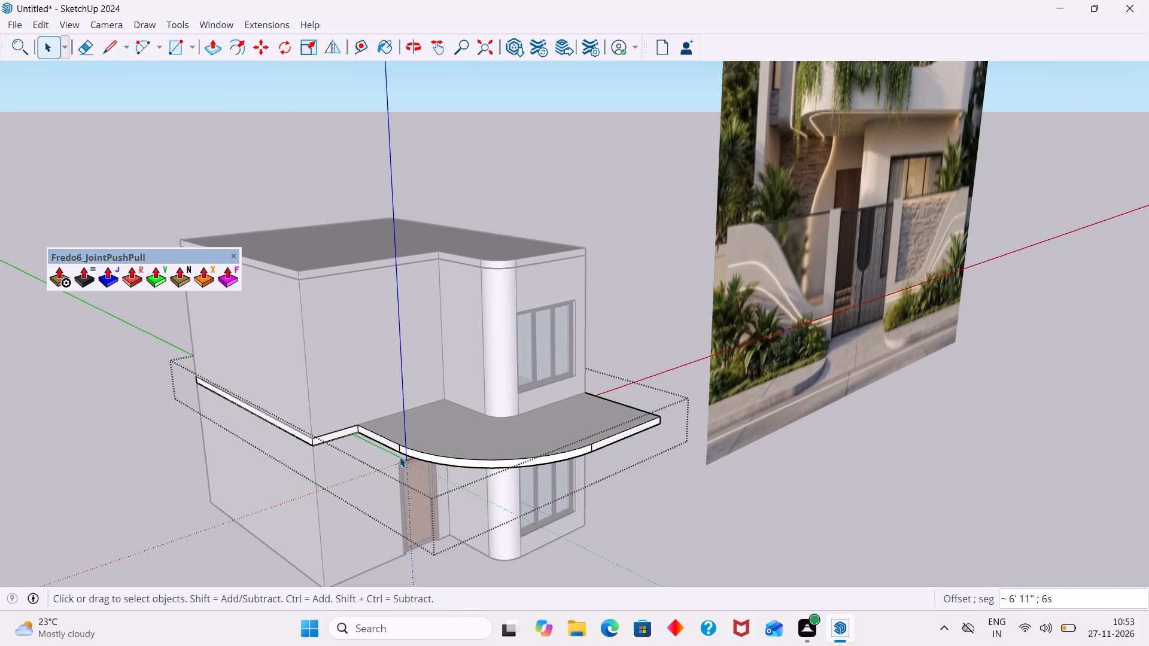
key(space)
click(641, 505)
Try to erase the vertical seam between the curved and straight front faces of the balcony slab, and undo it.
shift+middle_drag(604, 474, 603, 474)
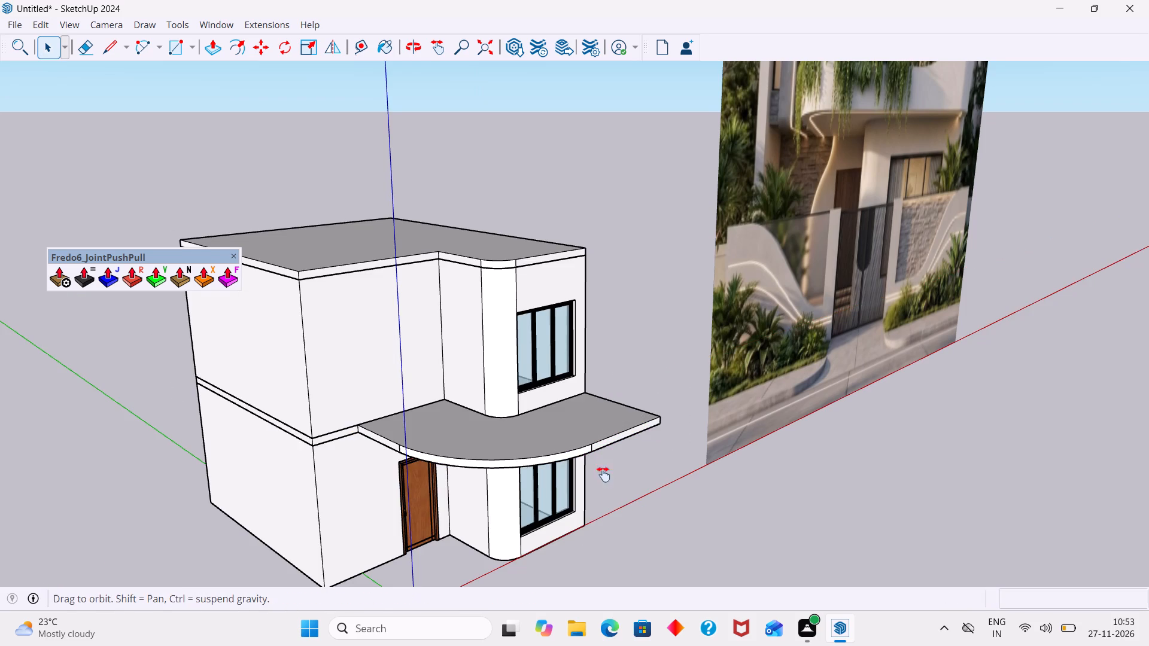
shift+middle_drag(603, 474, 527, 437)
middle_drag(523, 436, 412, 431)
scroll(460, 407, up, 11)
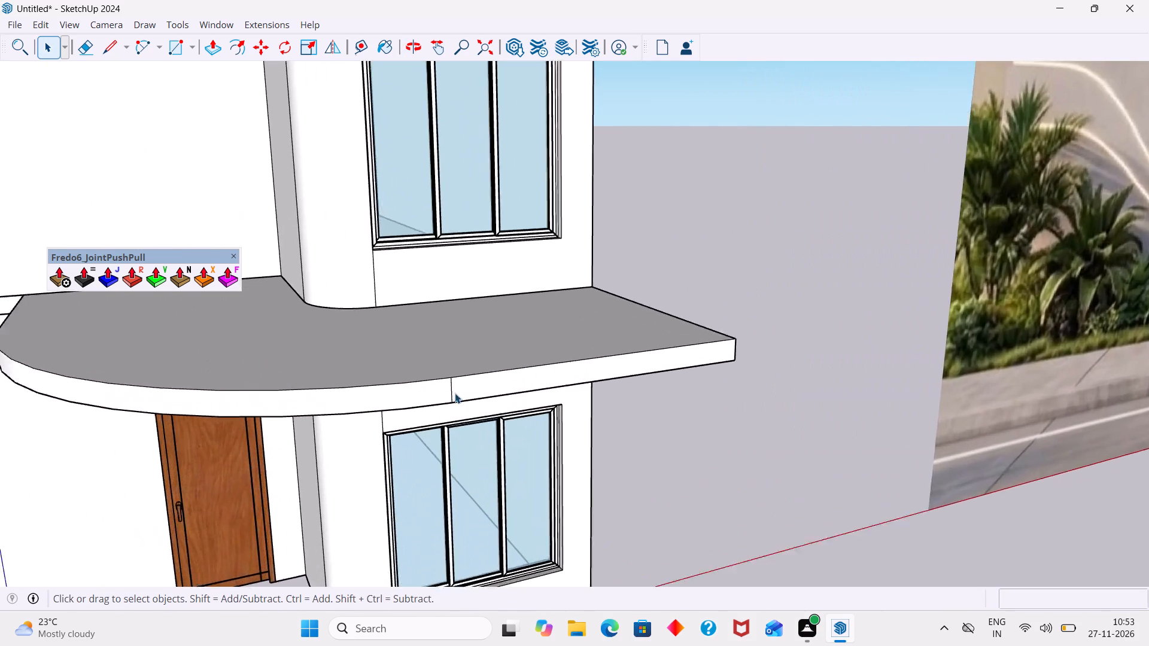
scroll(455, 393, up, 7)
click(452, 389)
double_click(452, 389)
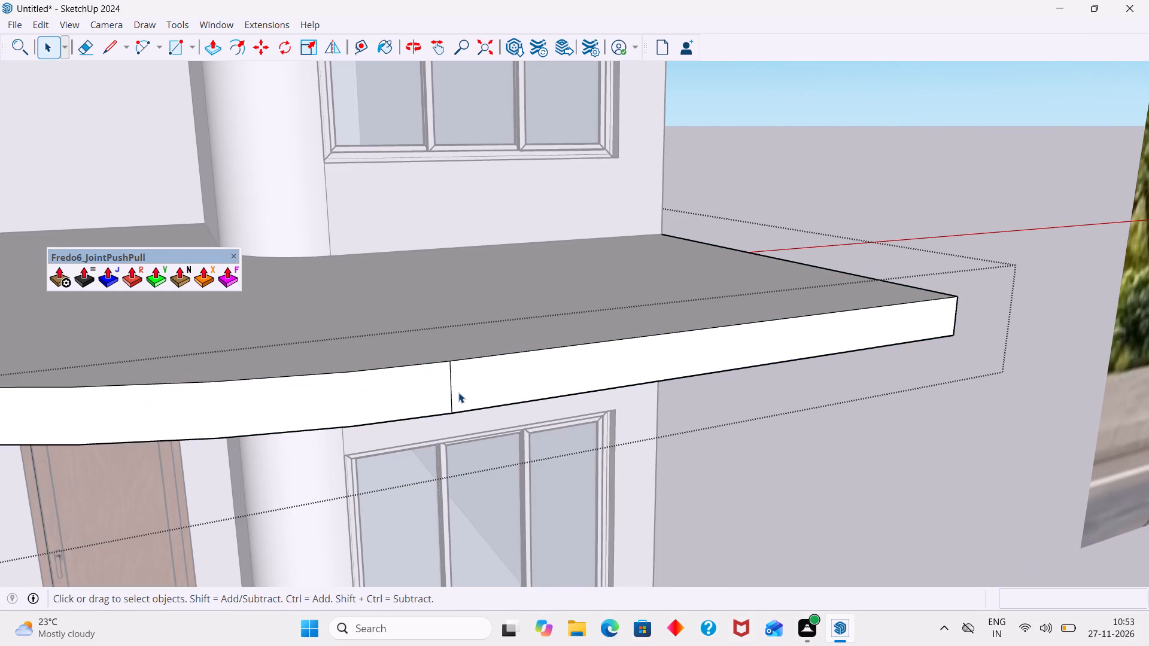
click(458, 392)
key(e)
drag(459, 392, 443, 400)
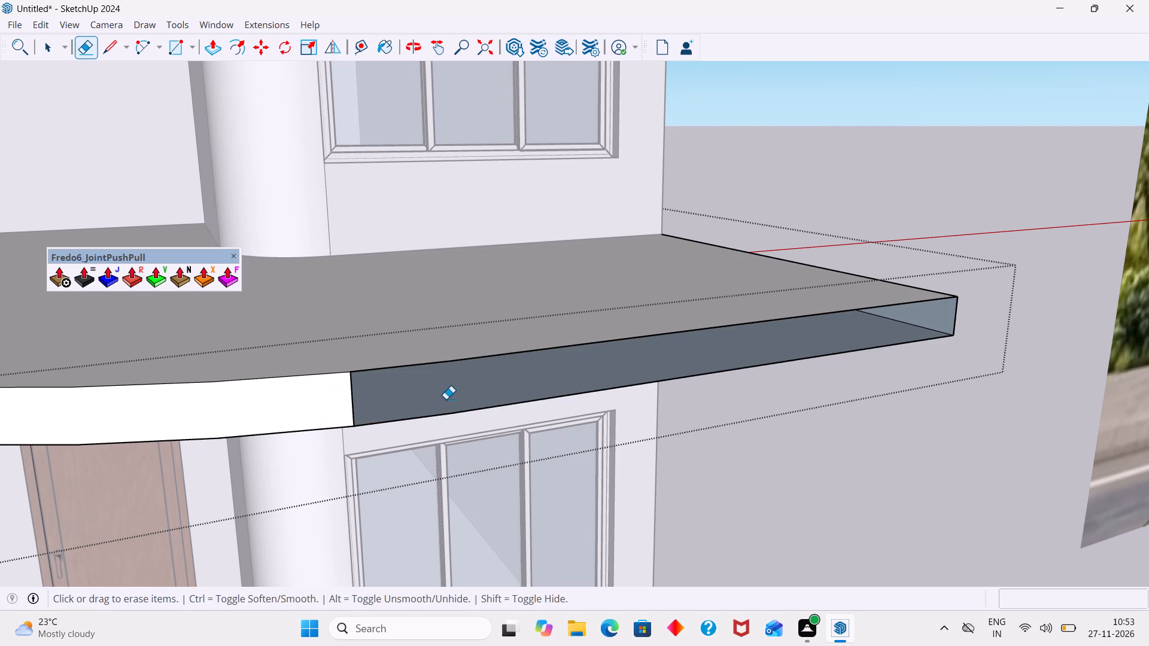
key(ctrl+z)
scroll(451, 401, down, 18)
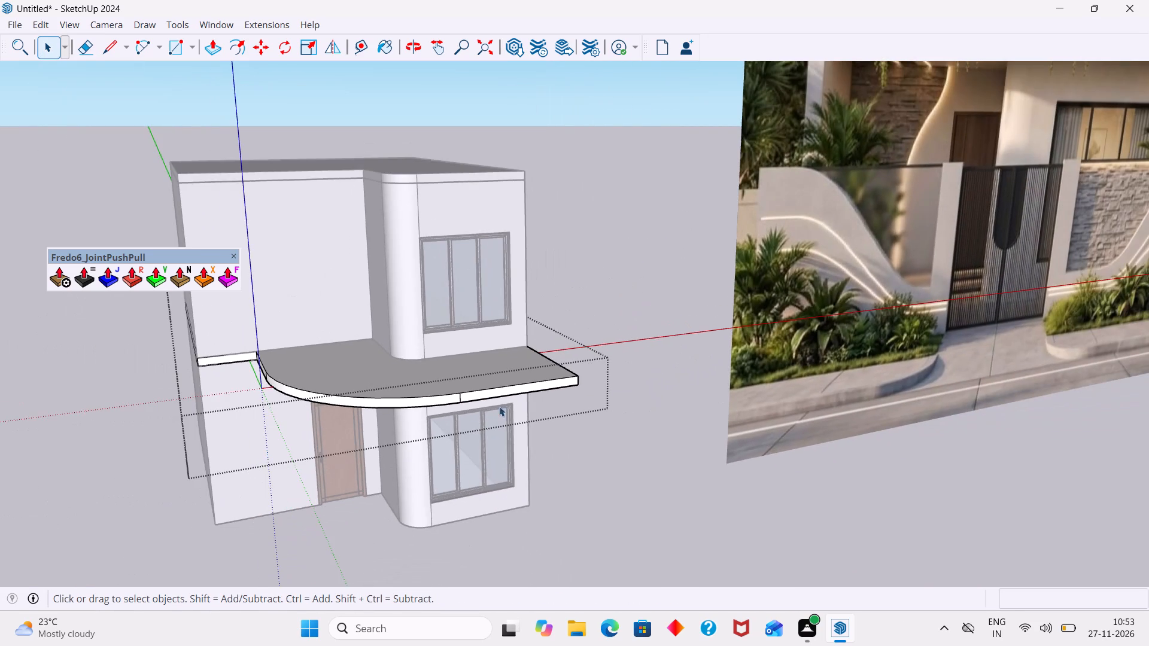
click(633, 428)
Examine the projecting balcony slab from the front, from below and at its window-side end against the reference image's balcony.
scroll(572, 429, down, 10)
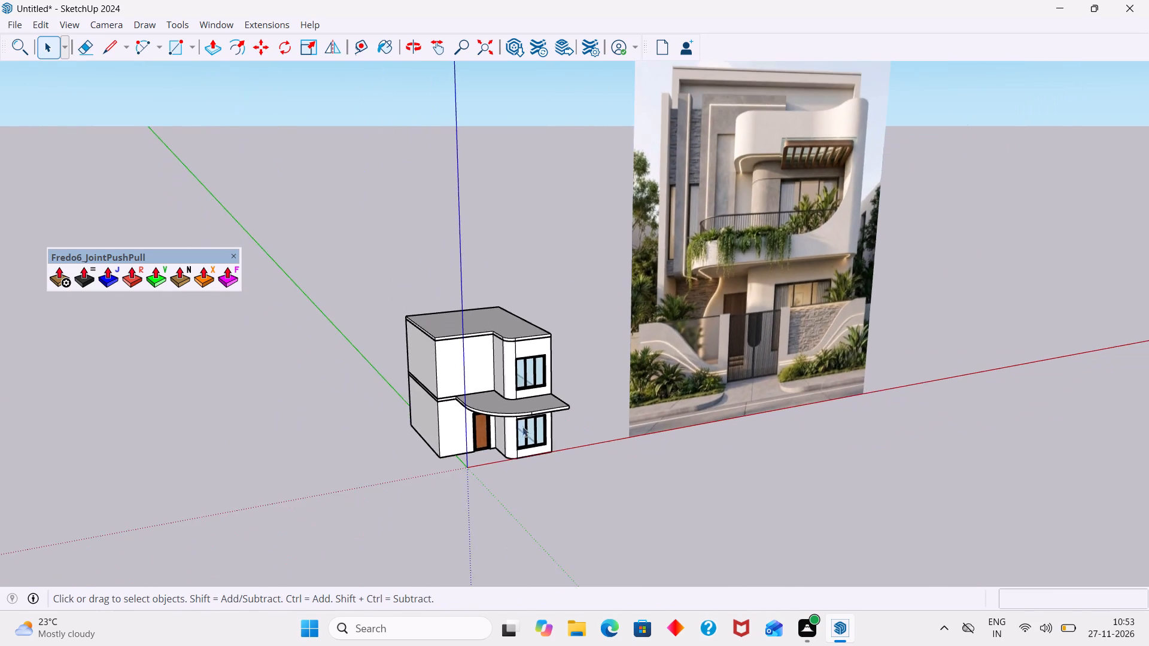
middle_drag(522, 426, 655, 420)
middle_drag(569, 417, 408, 416)
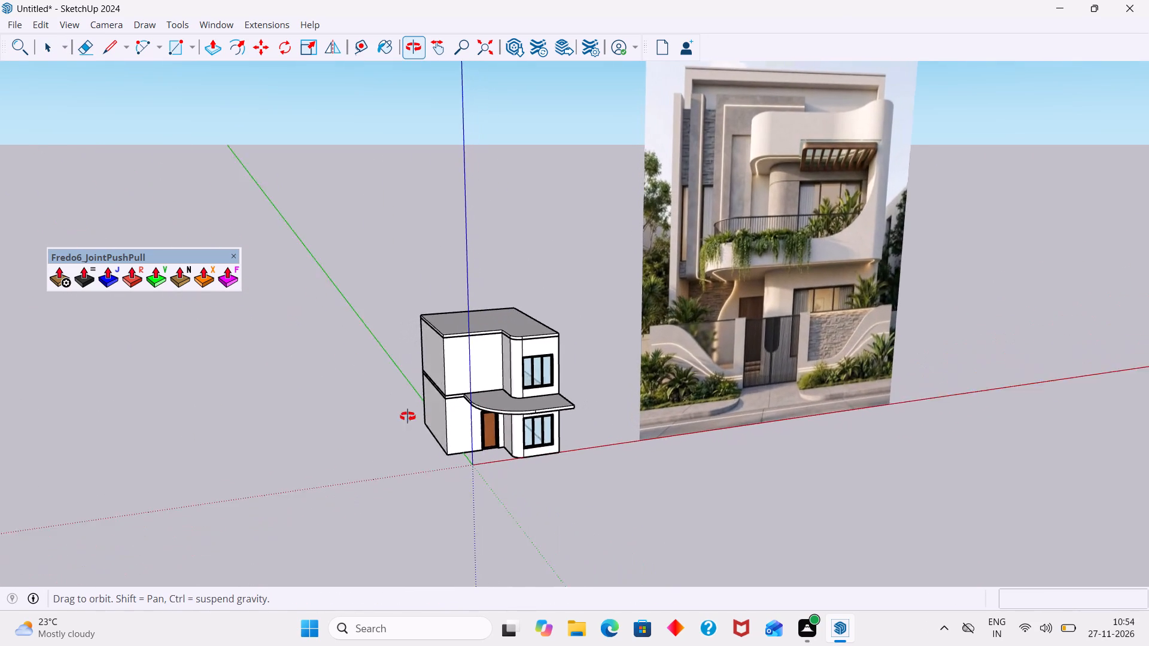
middle_drag(408, 416, 336, 415)
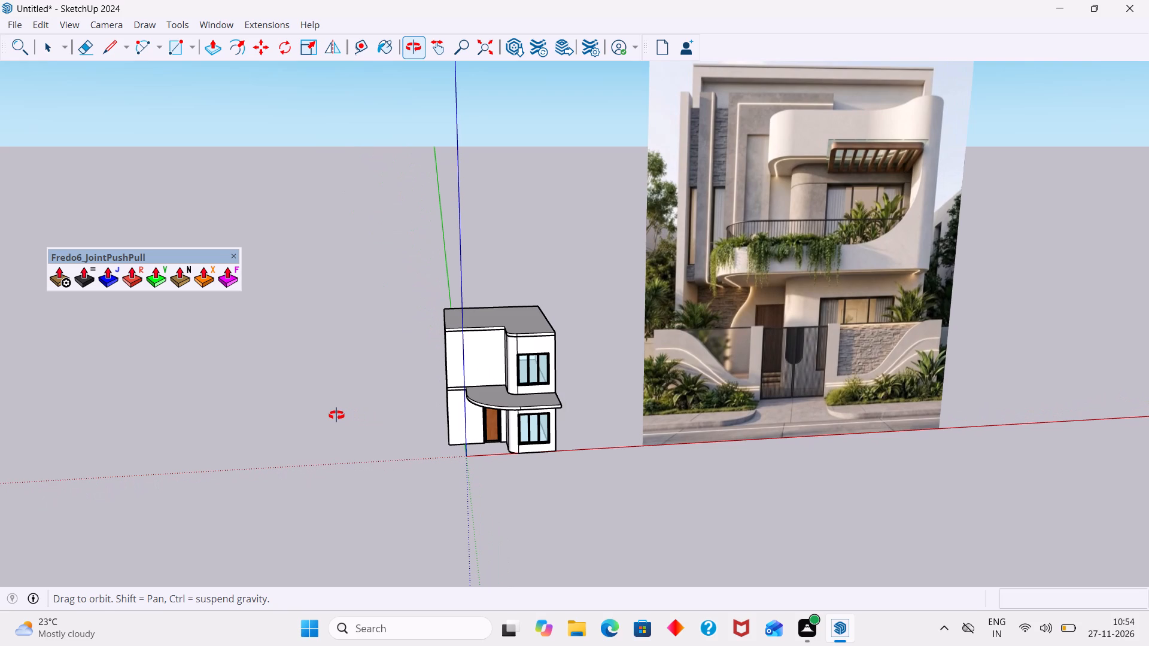
middle_drag(336, 415, 338, 426)
scroll(446, 460, up, 3)
middle_drag(476, 441, 603, 203)
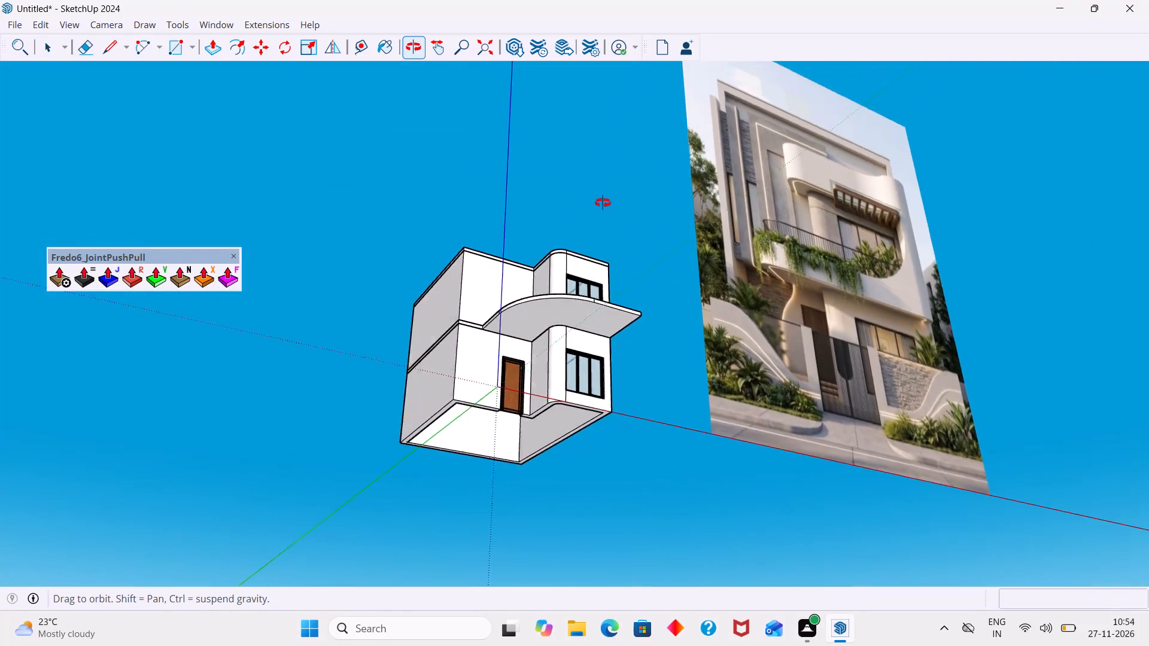
middle_drag(603, 203, 436, 336)
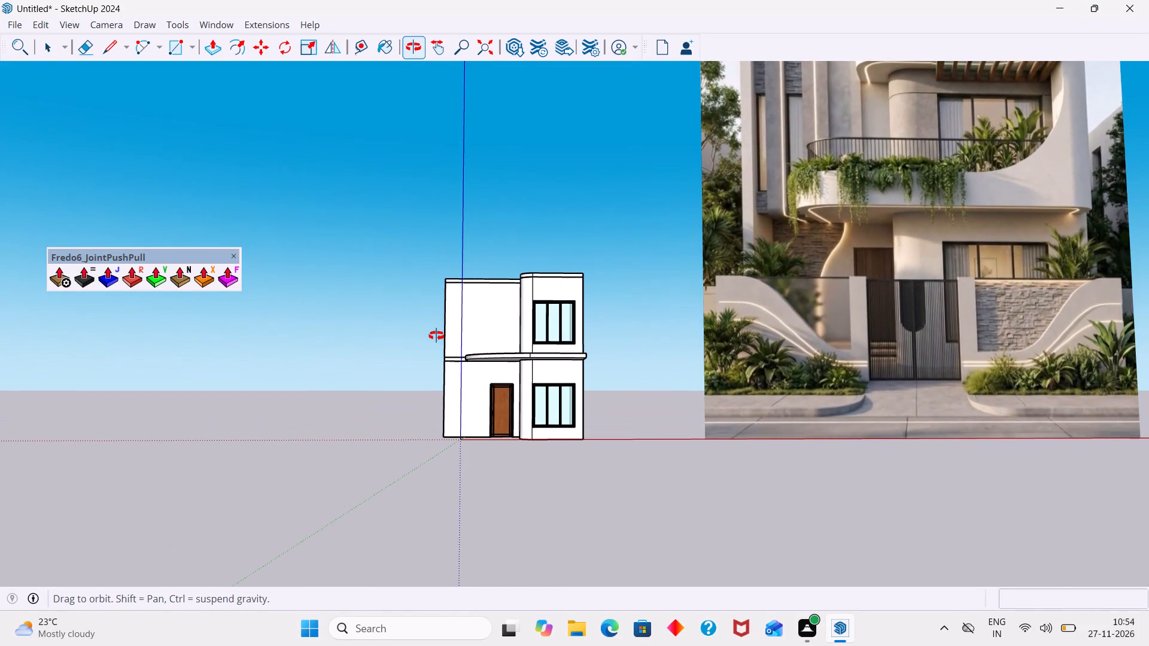
middle_drag(436, 336, 466, 392)
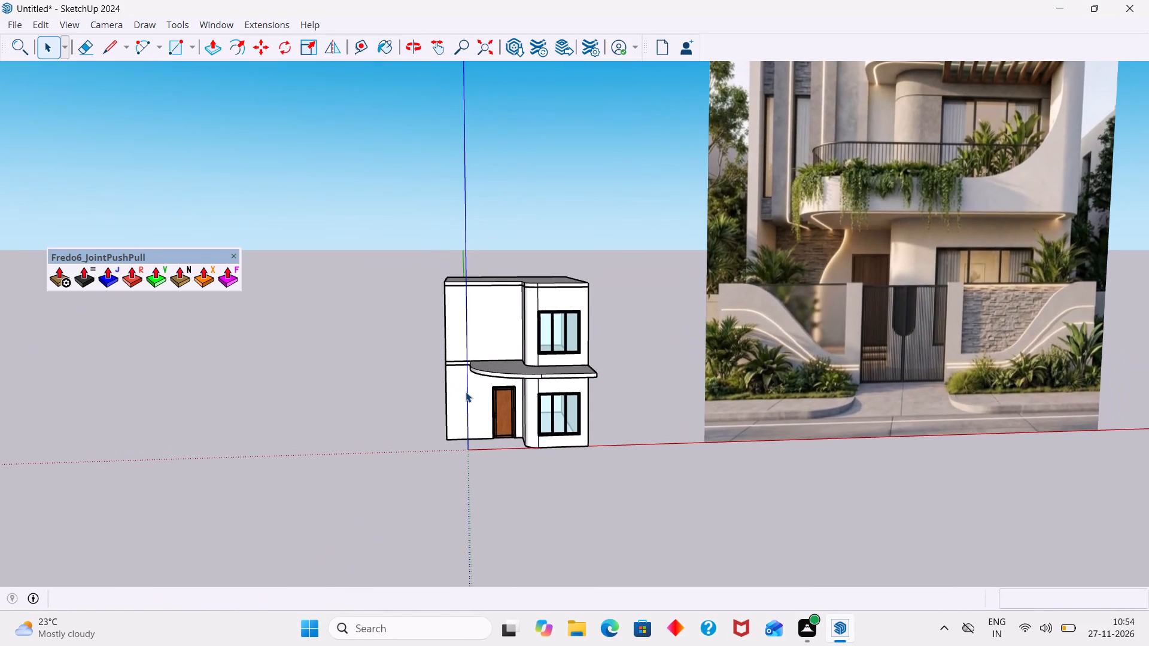
shift+middle_drag(465, 389, 349, 386)
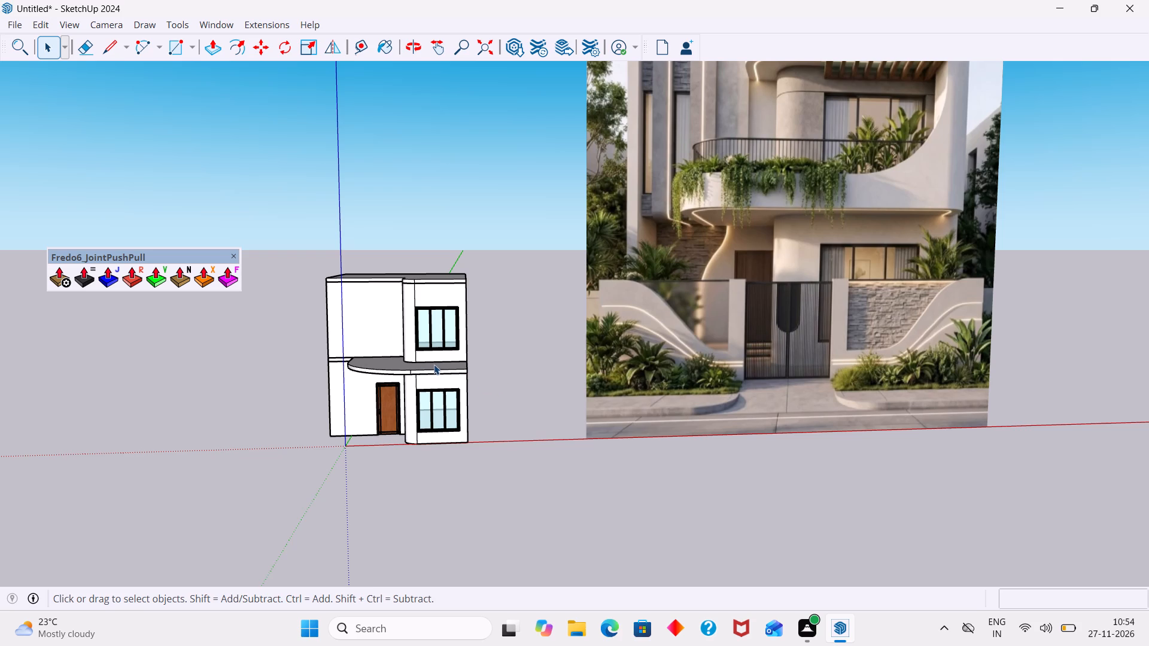
scroll(466, 357, up, 7)
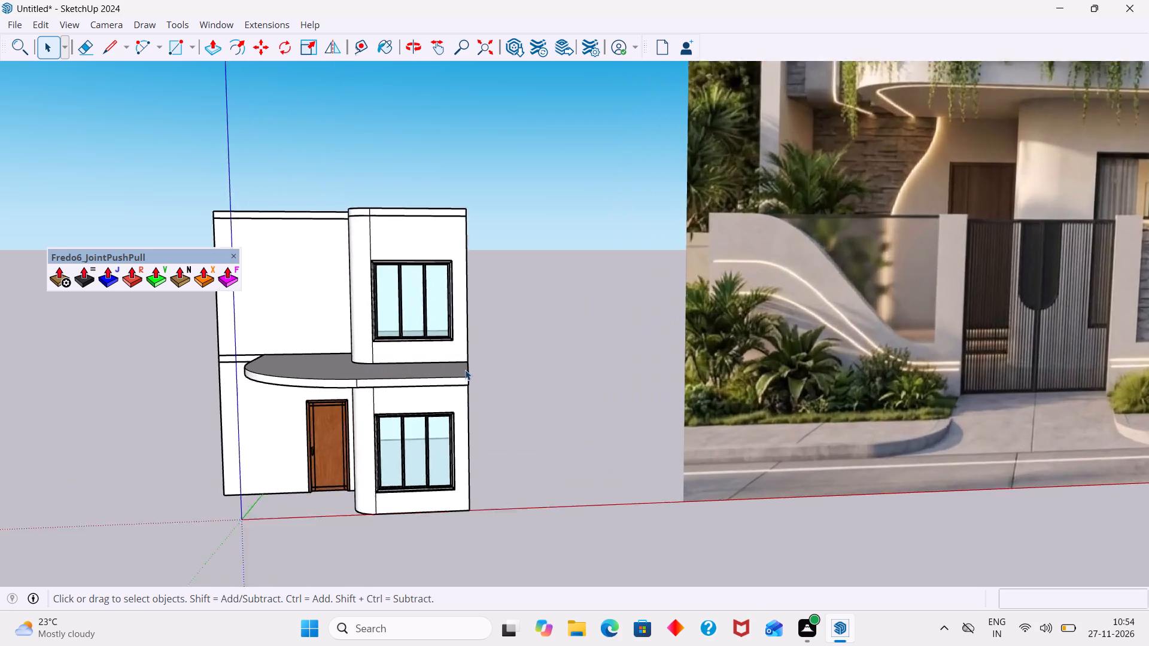
scroll(465, 370, up, 9)
middle_drag(496, 380, 403, 415)
scroll(225, 454, up, 2)
middle_drag(237, 458, 382, 418)
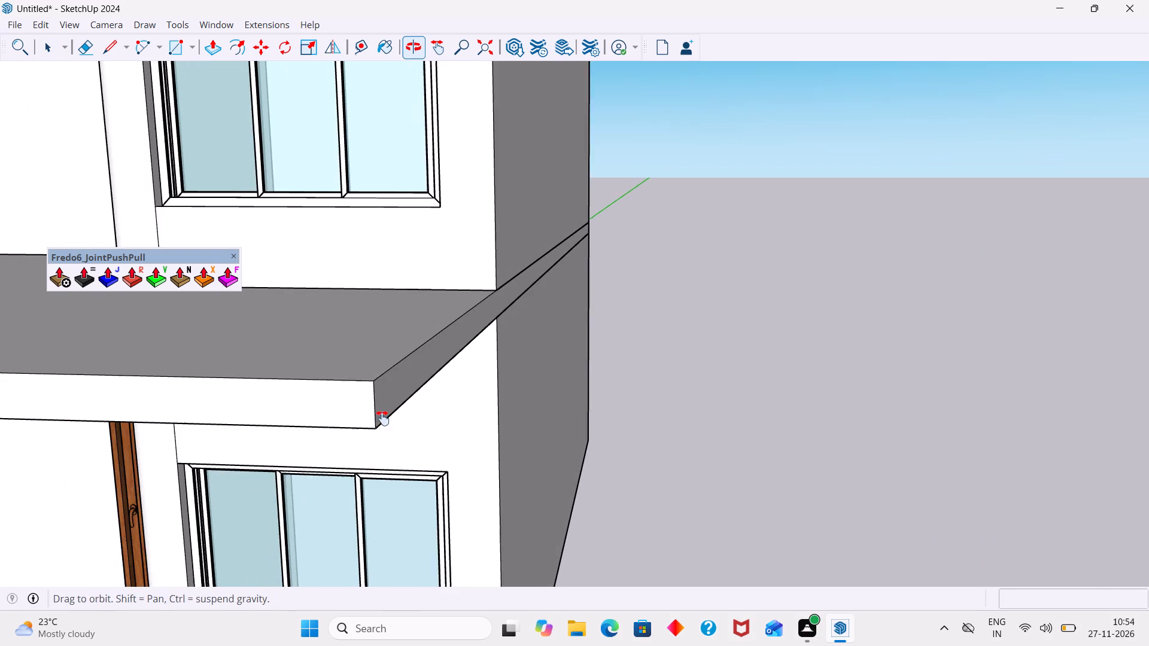
Round the balcony slab's outer vertical corner at the window-side end with Bevel, using an offset of about 9" and 6 segments.
middle_drag(382, 418, 383, 418)
scroll(353, 424, up, 4)
click(385, 397)
triple_click(383, 397)
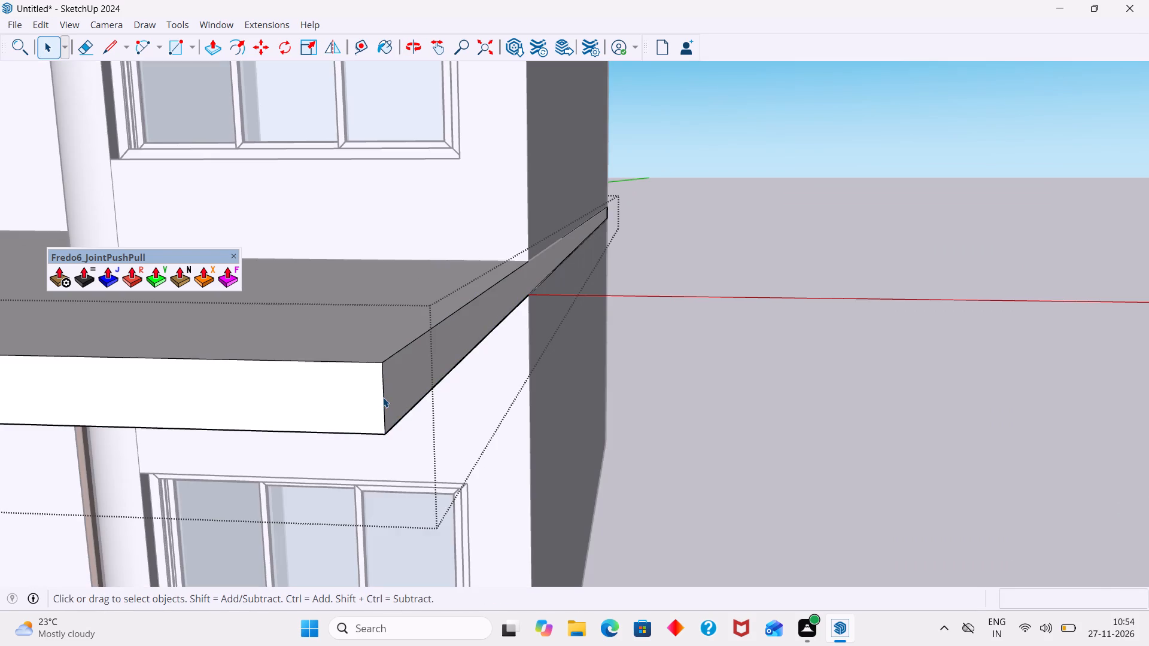
click(382, 398)
right_click(793, 20)
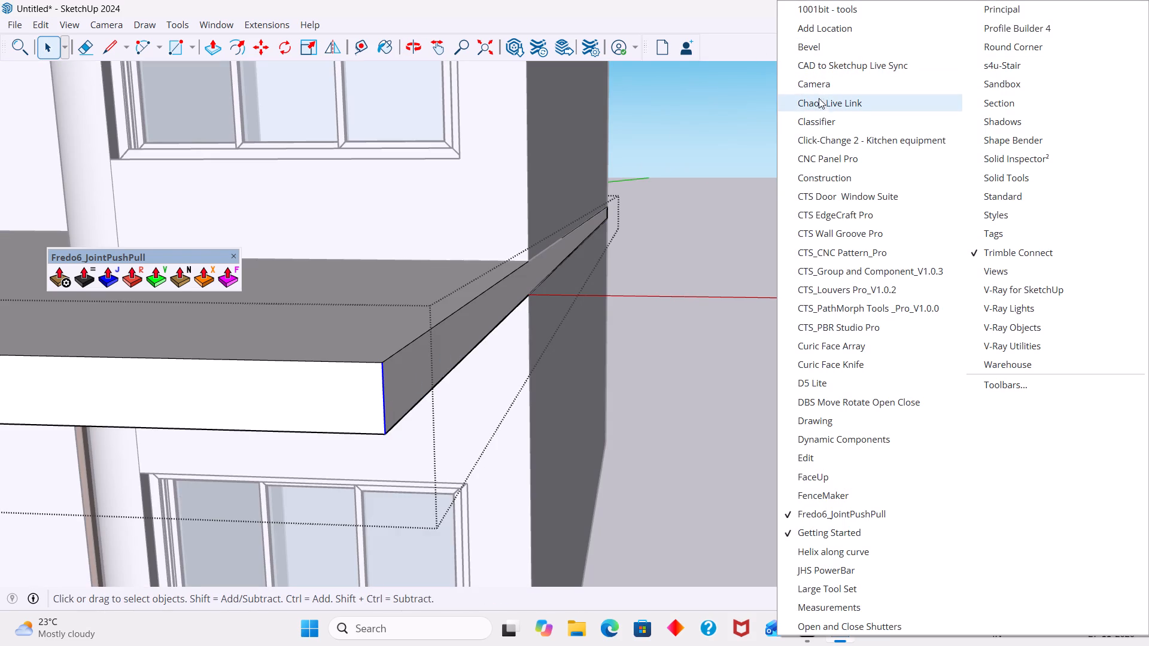
click(810, 47)
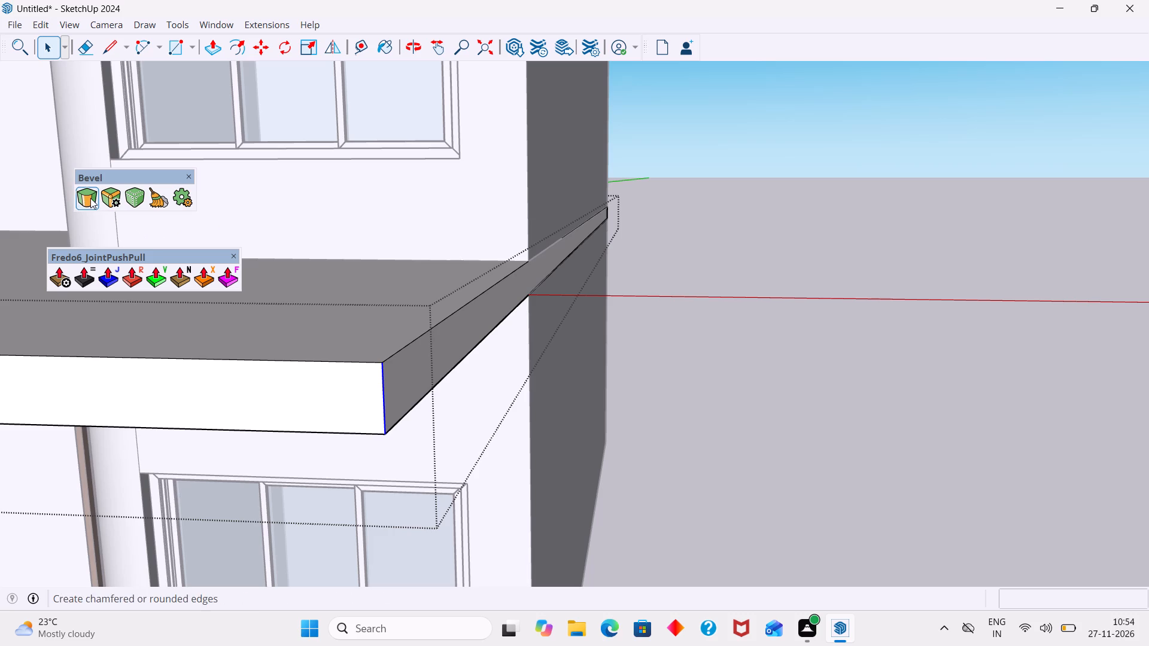
click(90, 198)
click(381, 389)
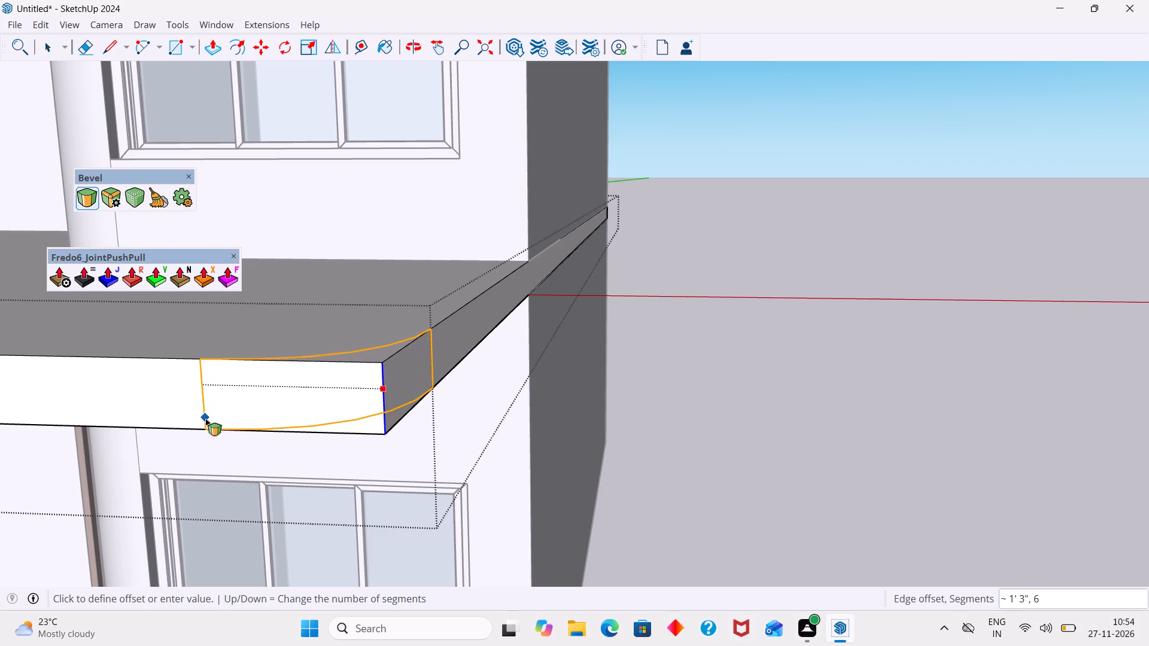
middle_drag(236, 398, 422, 438)
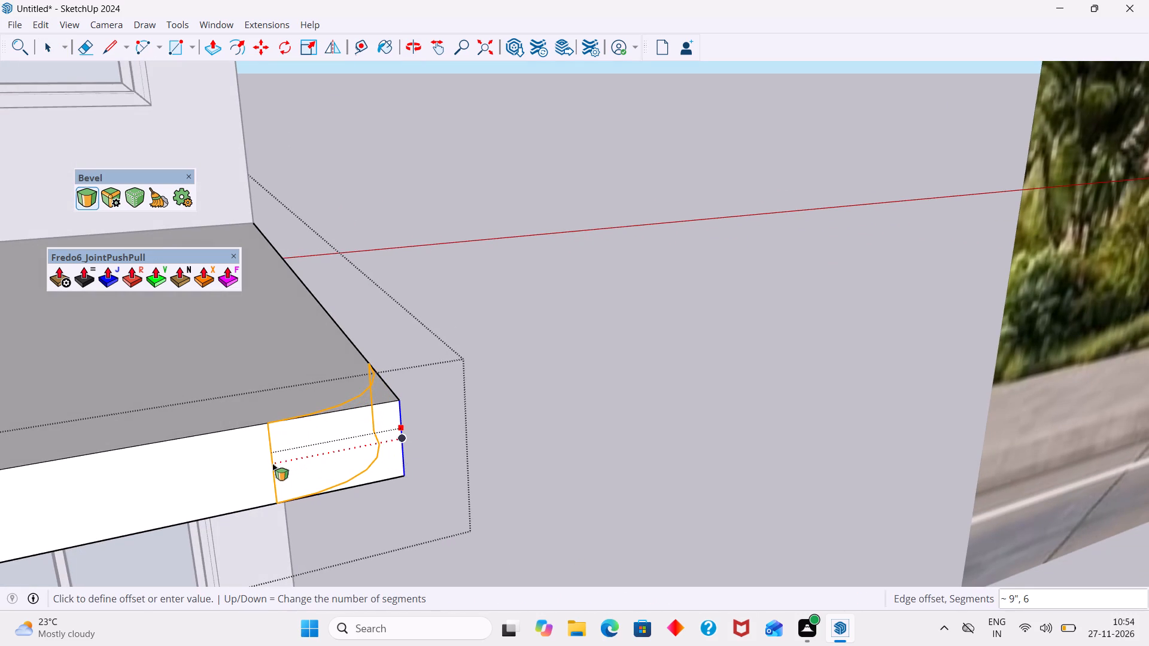
click(269, 465)
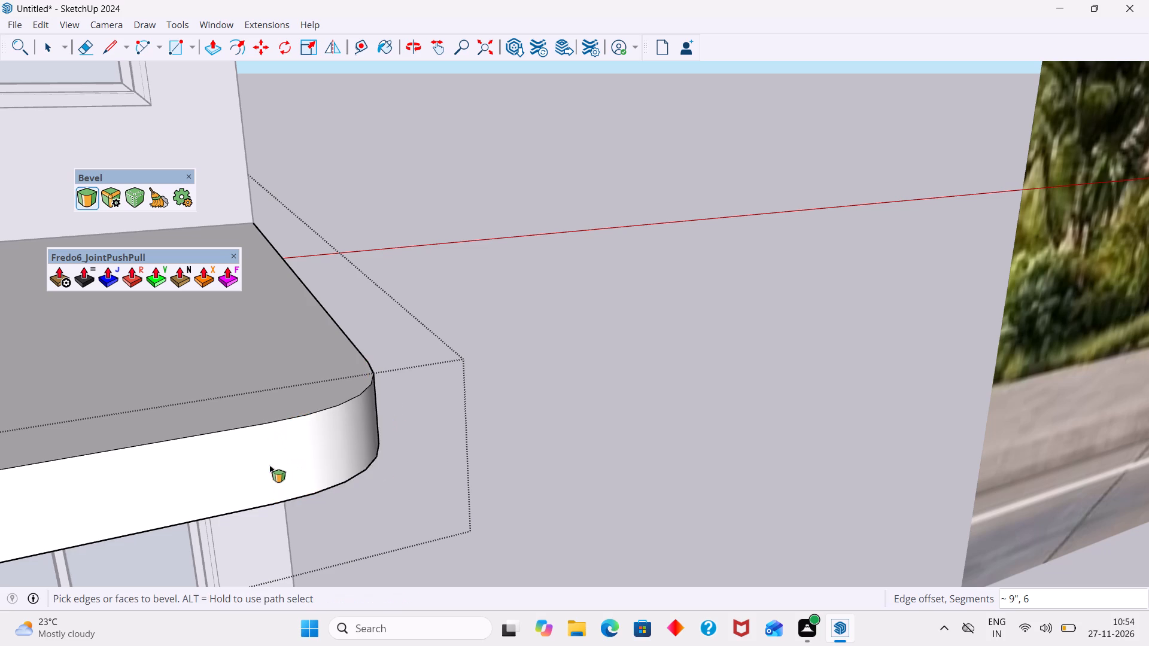
Examine the balcony slab with its rounded corner from the front, above and below against the reference image's balcony.
scroll(426, 424, down, 10)
scroll(520, 403, down, 12)
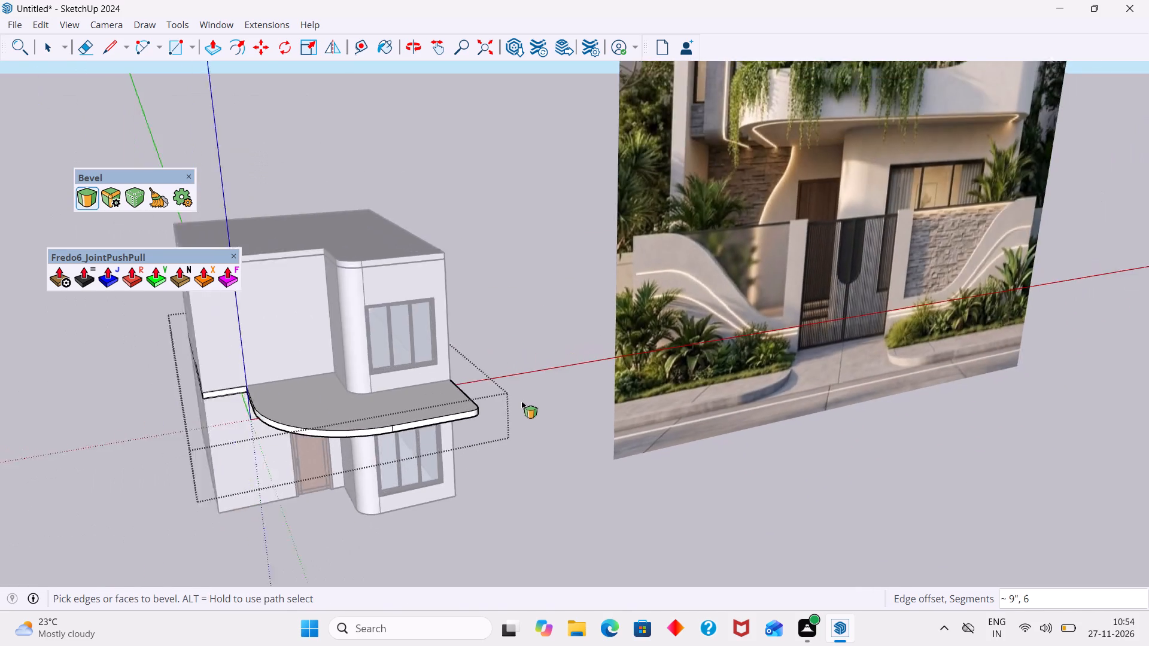
scroll(521, 401, down, 1)
middle_drag(521, 400, 494, 388)
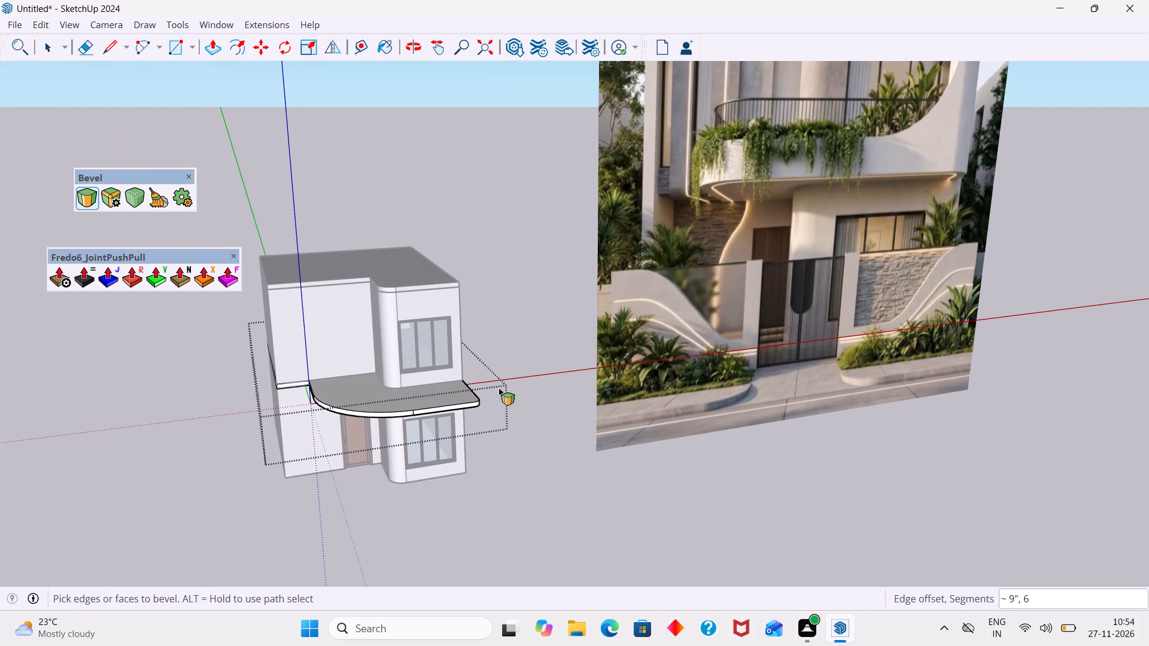
key(space)
scroll(505, 383, up, 4)
middle_drag(454, 429, 403, 268)
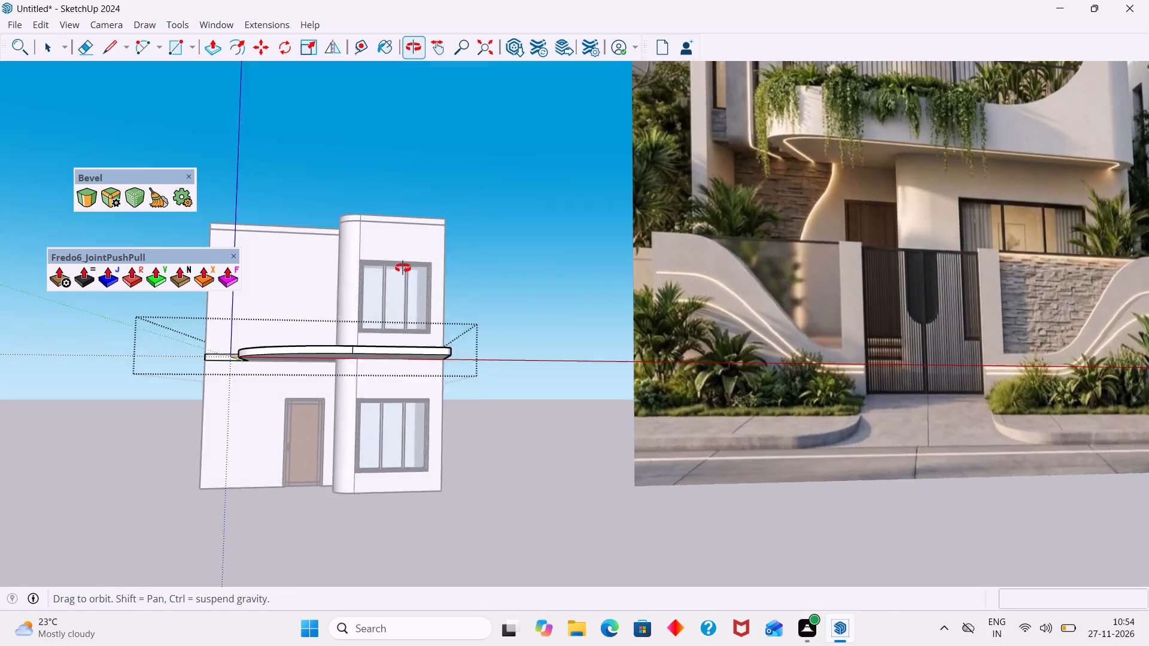
middle_drag(403, 268, 351, 313)
scroll(390, 321, down, 9)
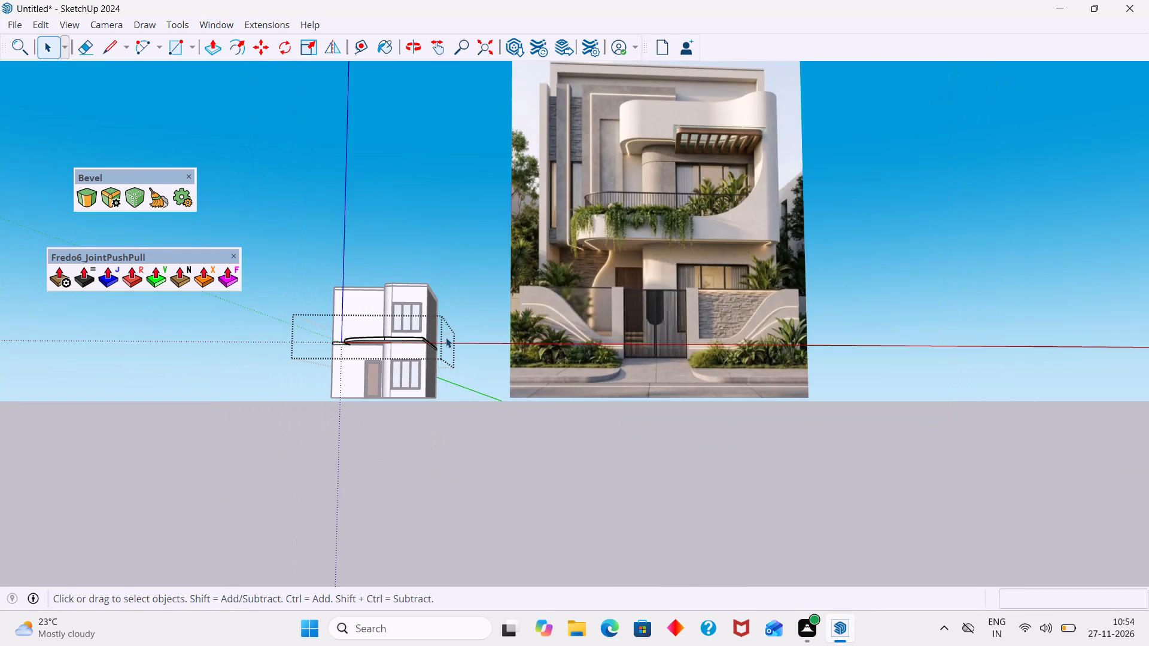
scroll(476, 350, up, 5)
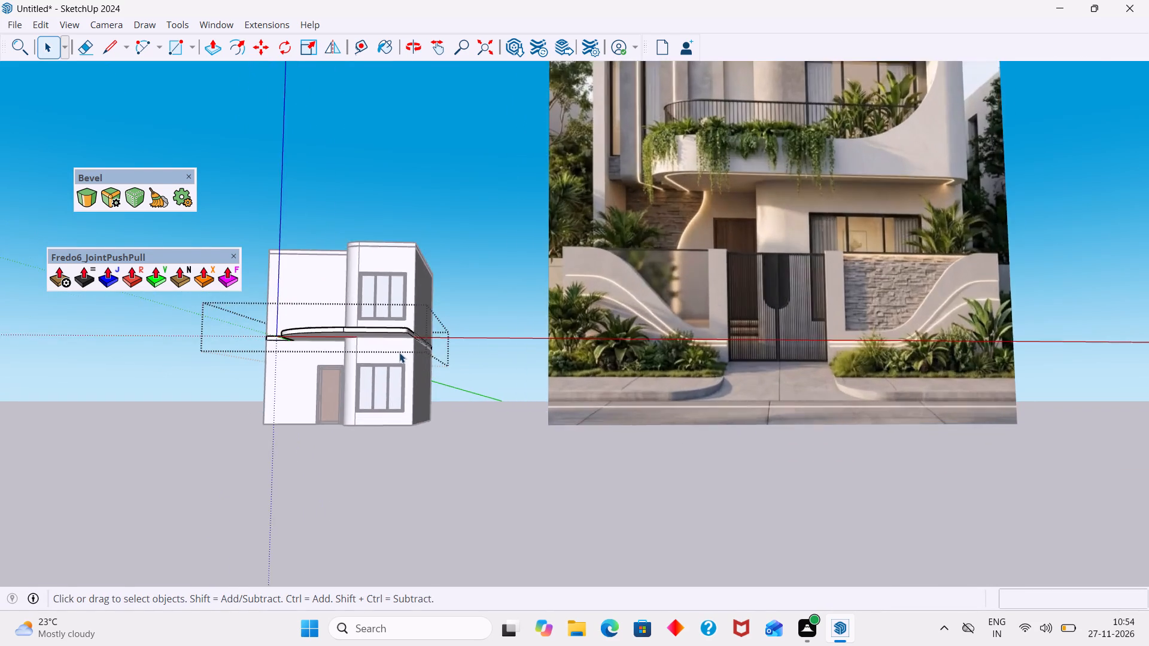
scroll(399, 352, up, 2)
middle_drag(411, 365, 525, 440)
scroll(510, 401, down, 3)
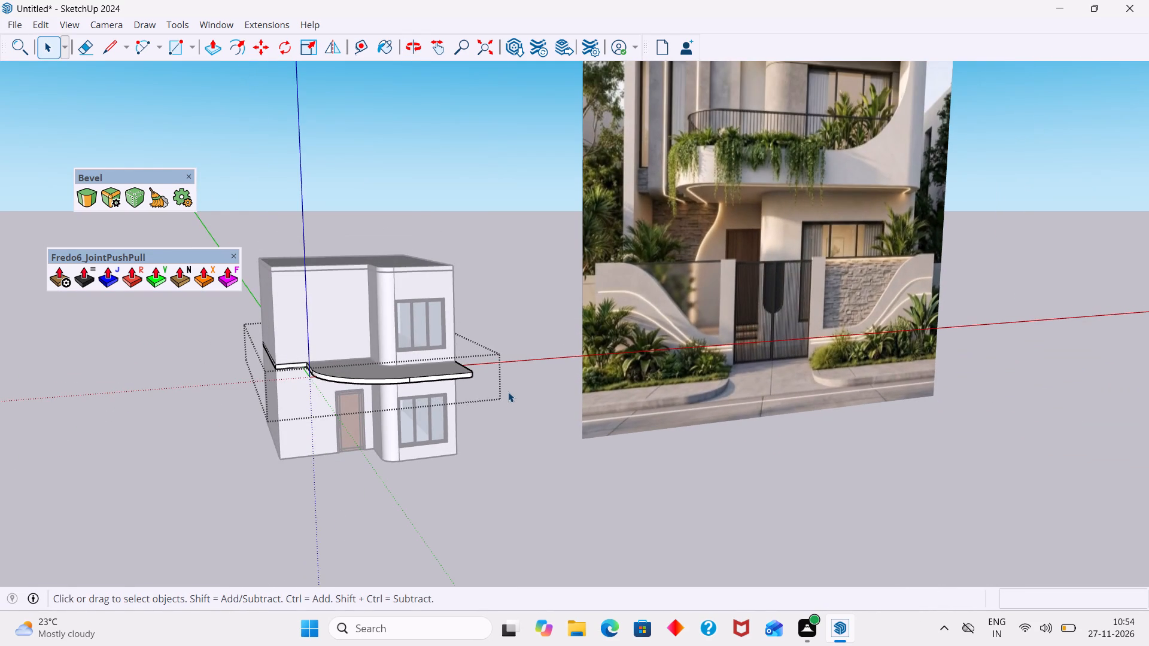
scroll(444, 382, up, 5)
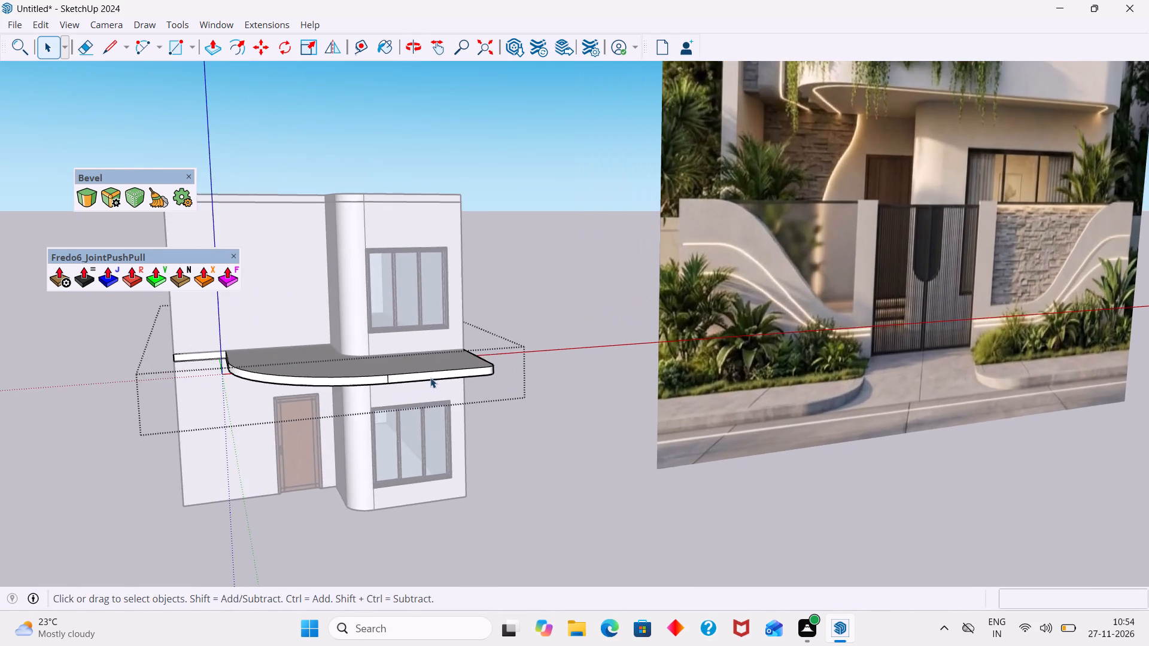
middle_drag(424, 380, 312, 257)
scroll(423, 380, up, 1)
scroll(309, 279, down, 1)
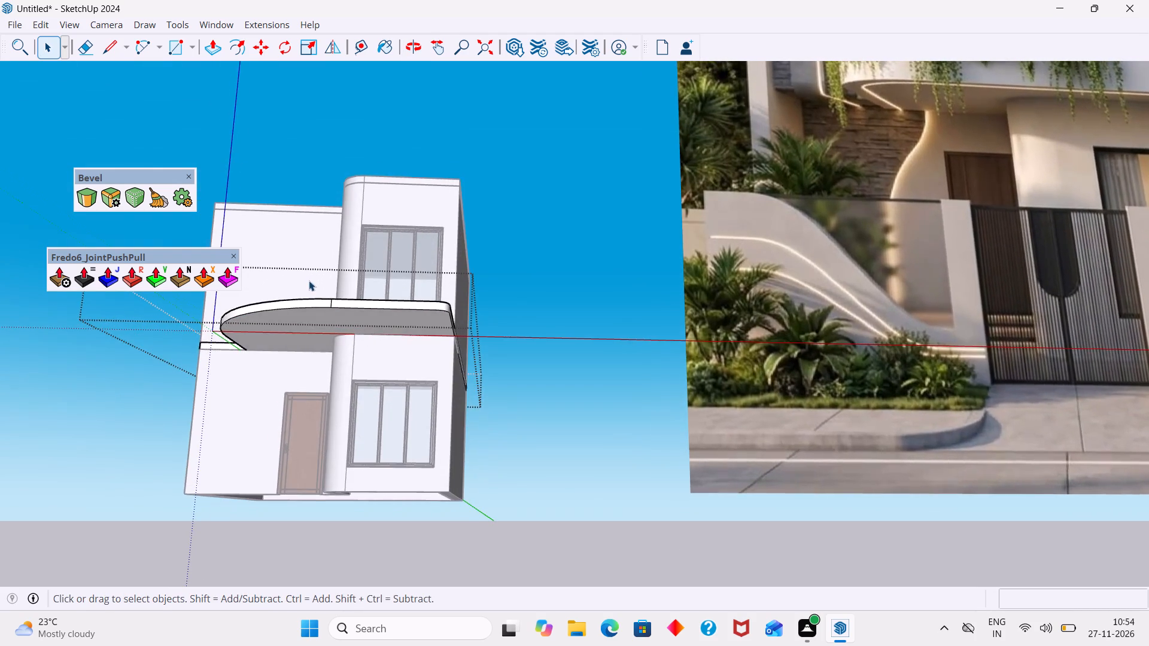
scroll(309, 281, down, 4)
middle_drag(268, 360, 276, 534)
middle_drag(339, 417, 348, 432)
scroll(302, 374, down, 5)
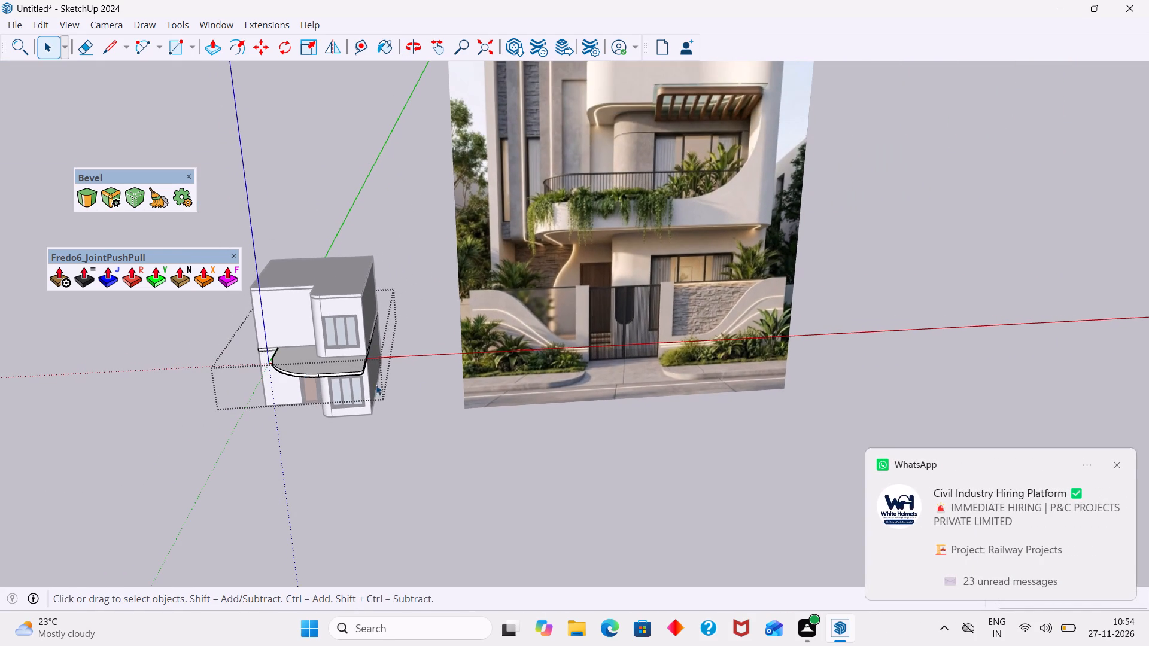
click(1115, 465)
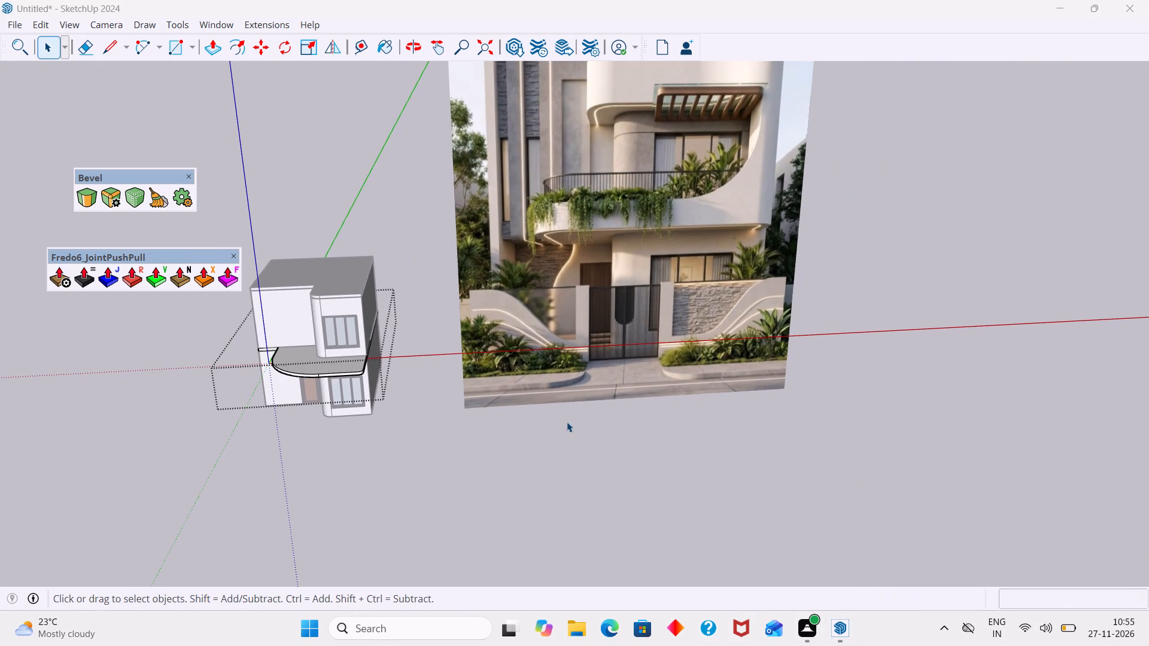
middle_drag(548, 420, 608, 415)
scroll(314, 429, up, 3)
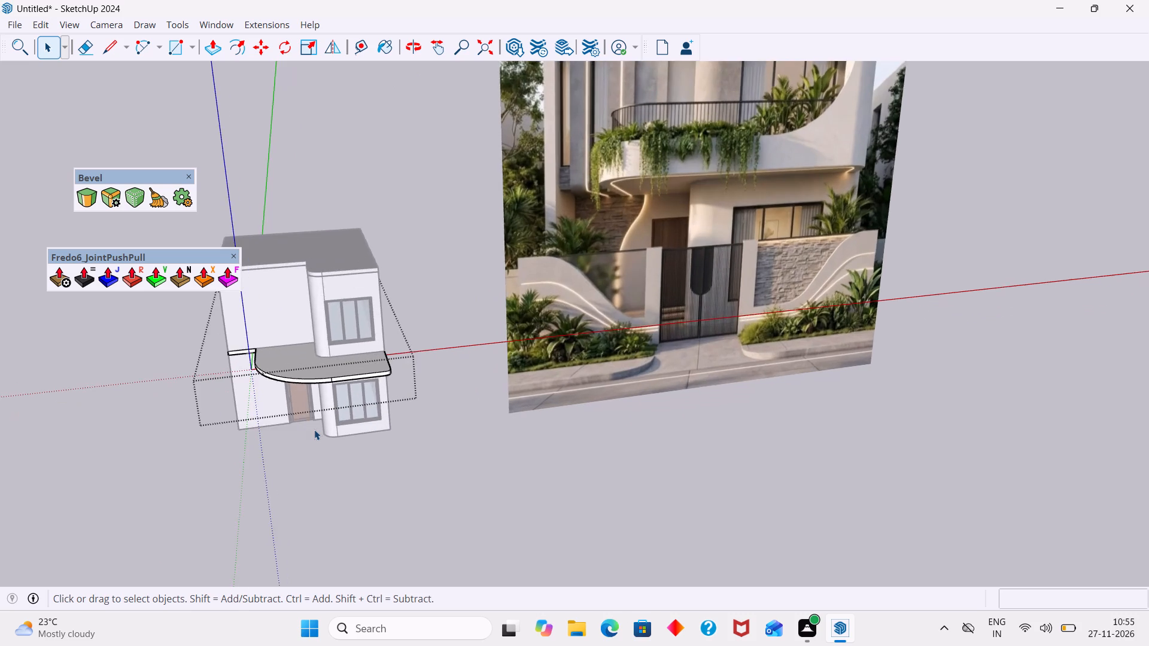
middle_drag(314, 426, 276, 397)
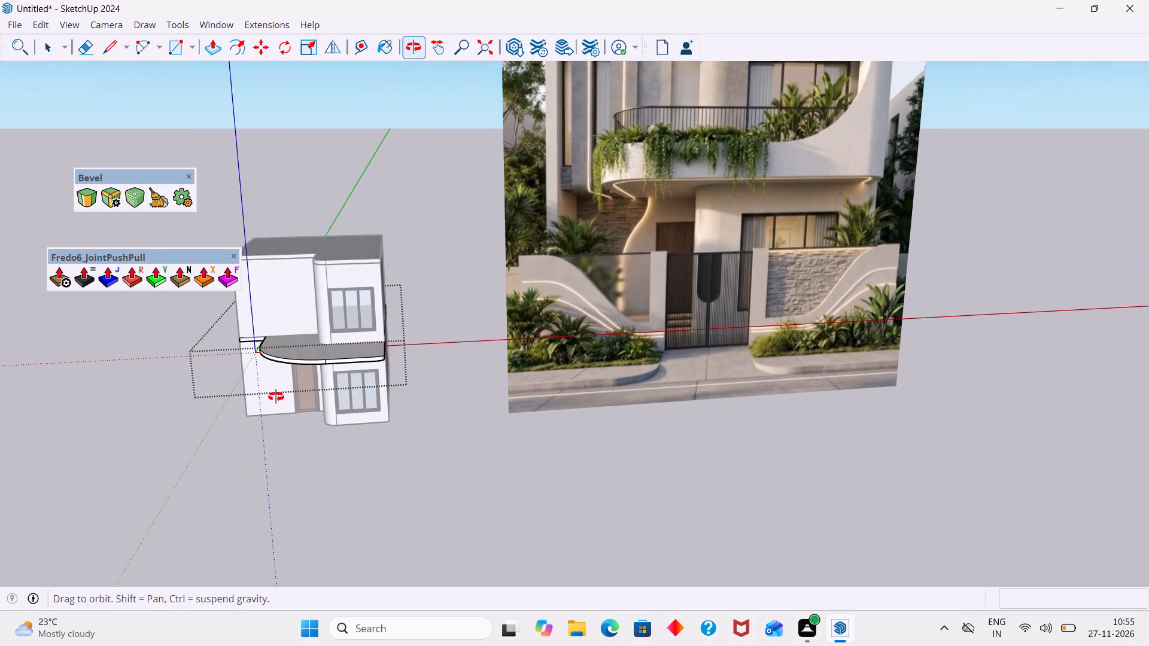
middle_drag(276, 397, 275, 404)
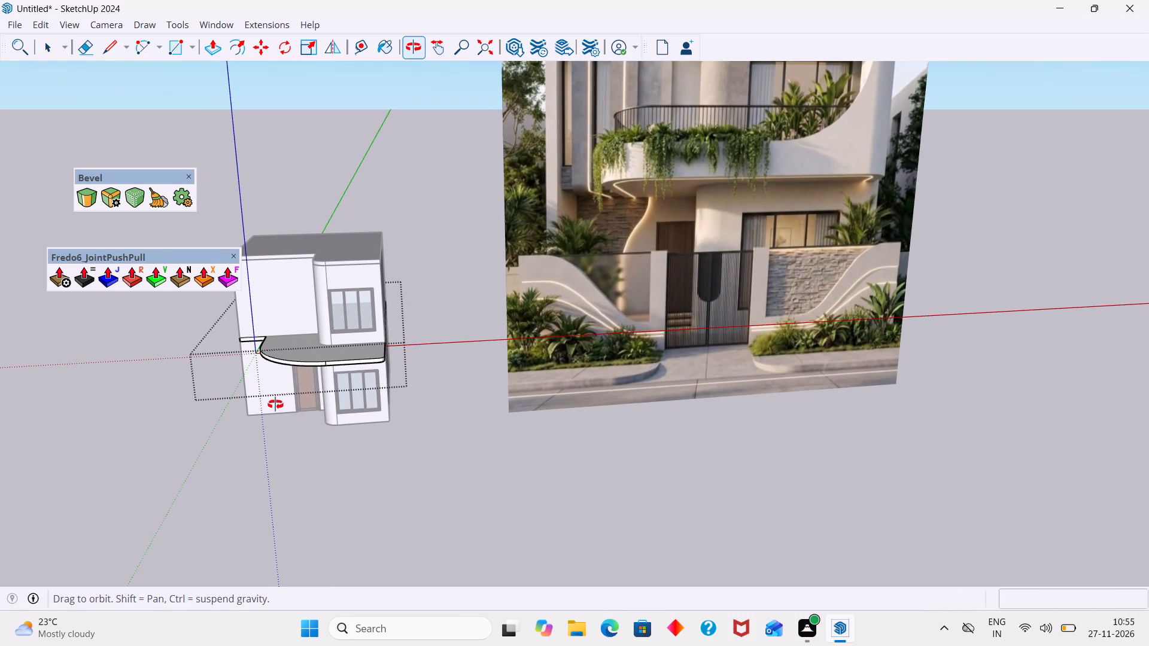
middle_drag(275, 404, 256, 415)
scroll(256, 411, down, 2)
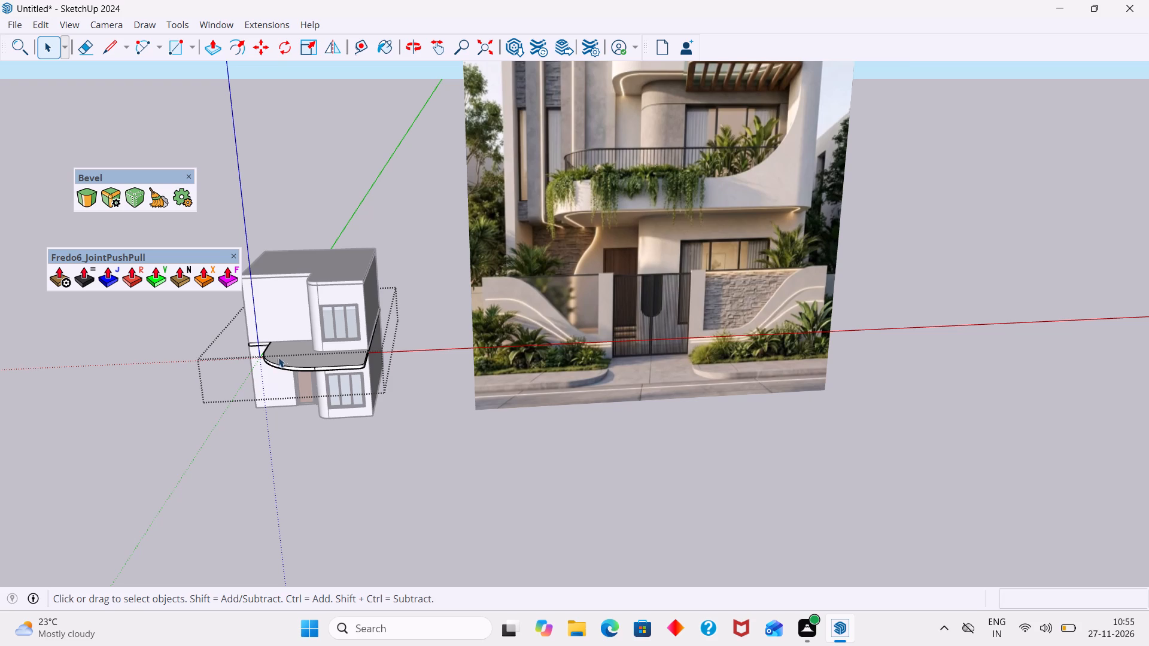
scroll(290, 361, down, 2)
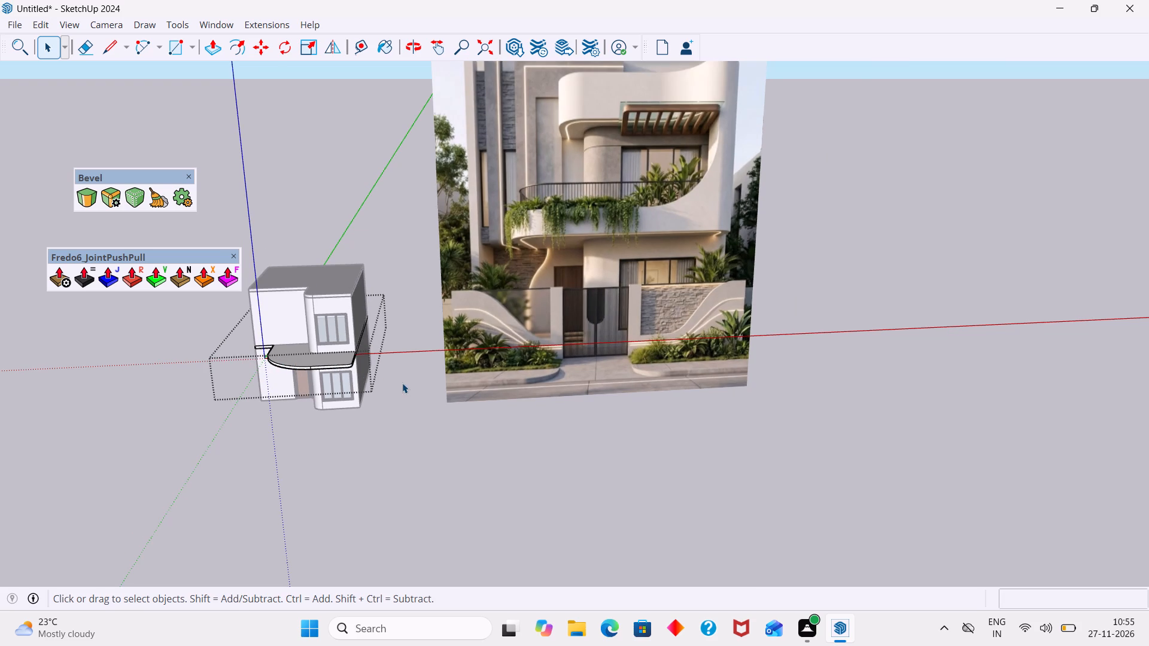
shift+middle_drag(404, 382, 499, 355)
scroll(445, 345, up, 1)
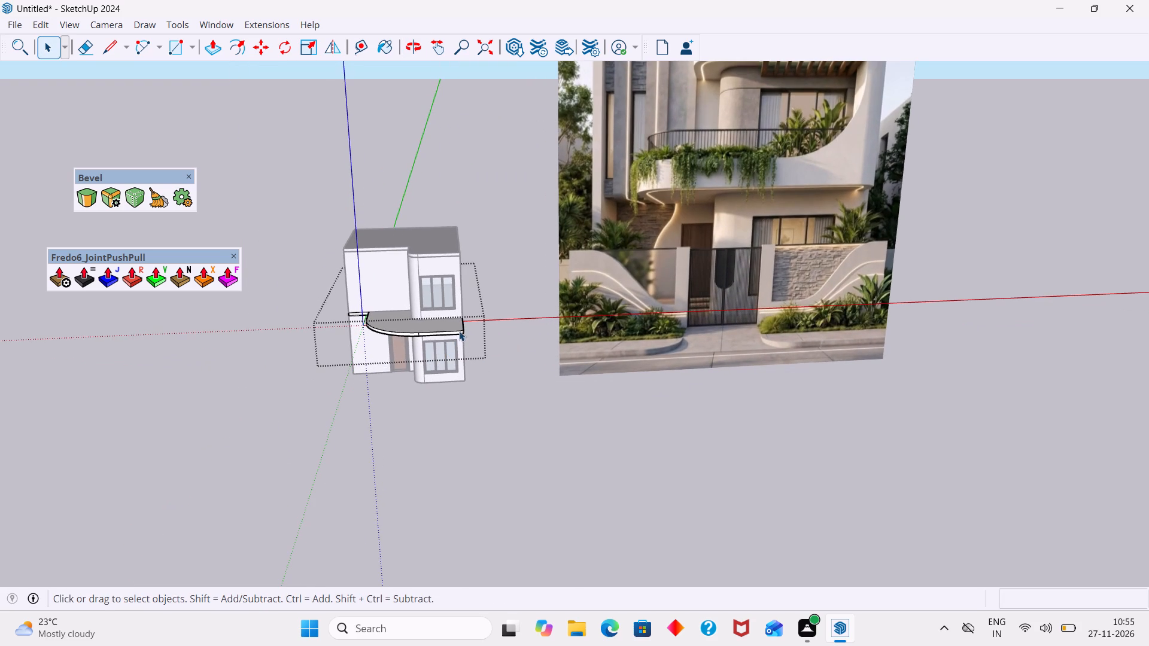
scroll(456, 321, up, 4)
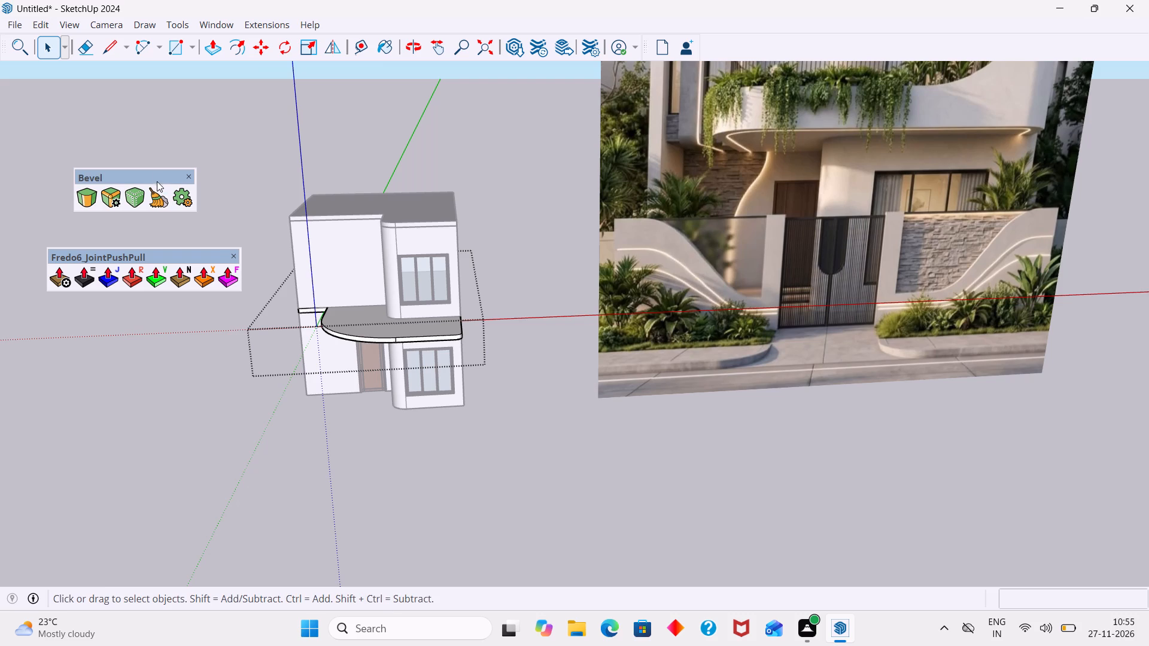
Dock the floating Bevel and Fredo6 JointPushPull tool sets alongside the main tools.
drag(156, 175, 716, 31)
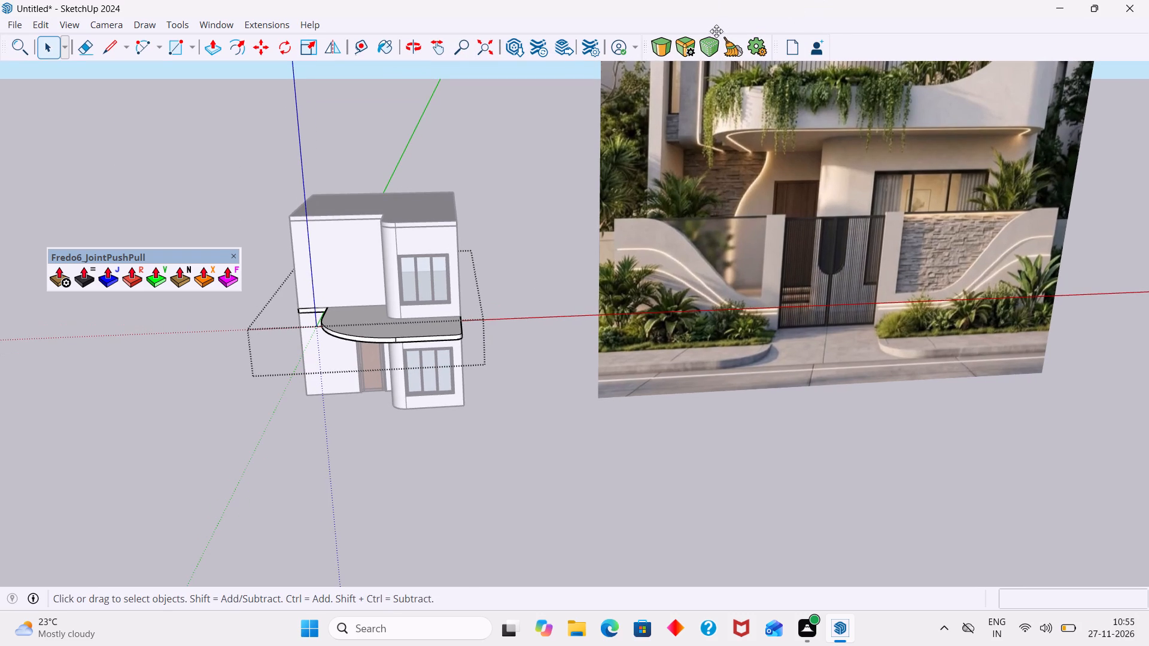
drag(716, 31, 744, 28)
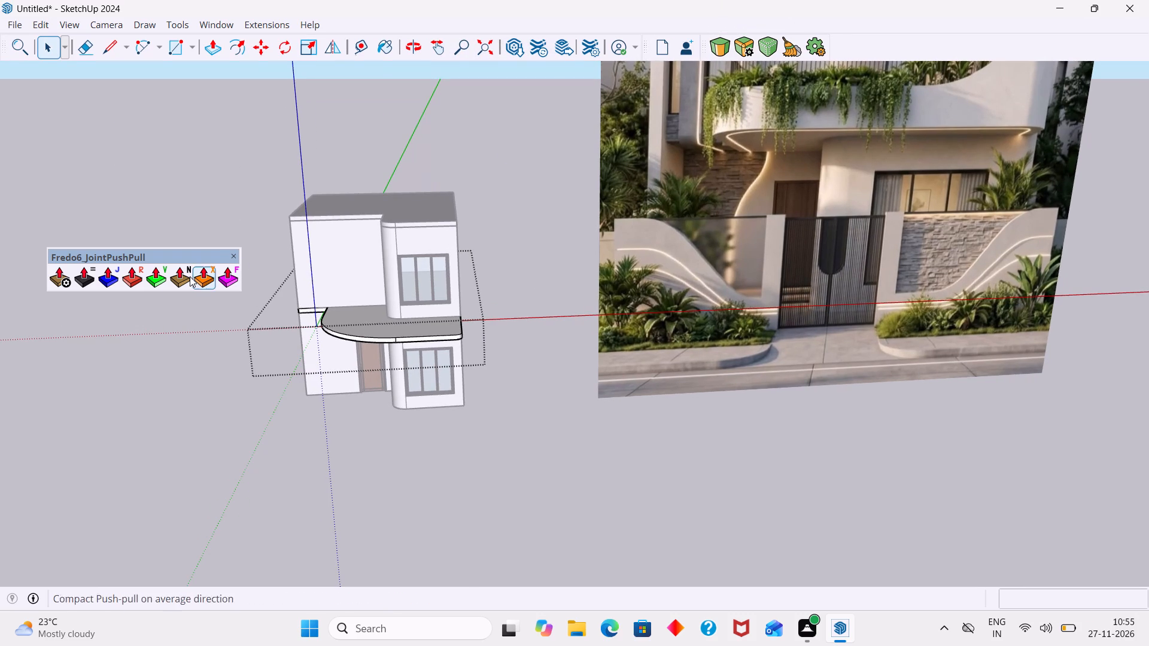
drag(180, 258, 567, 15)
Close the slab group to finish editing inside it.
scroll(751, 225, down, 5)
middle_drag(756, 266, 707, 343)
scroll(600, 385, down, 2)
middle_drag(566, 402, 535, 461)
click(546, 258)
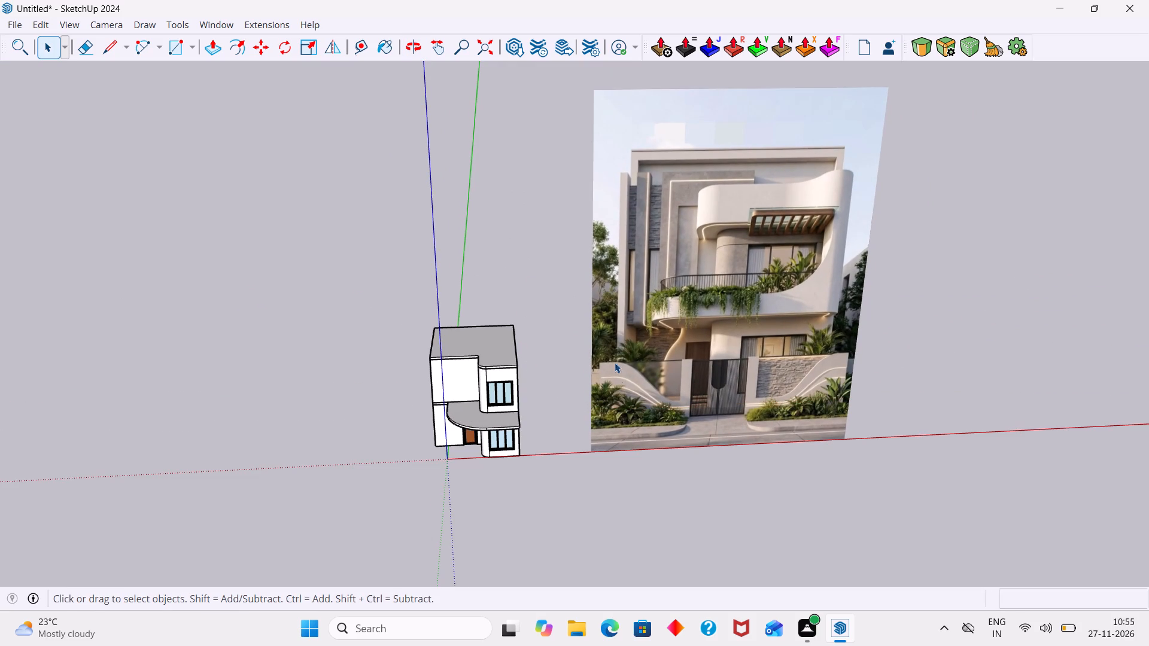
Compare the whole house model and its balcony slab with the reference facade, including a close view of the slab's curved front edge.
scroll(530, 343, up, 3)
scroll(481, 435, down, 3)
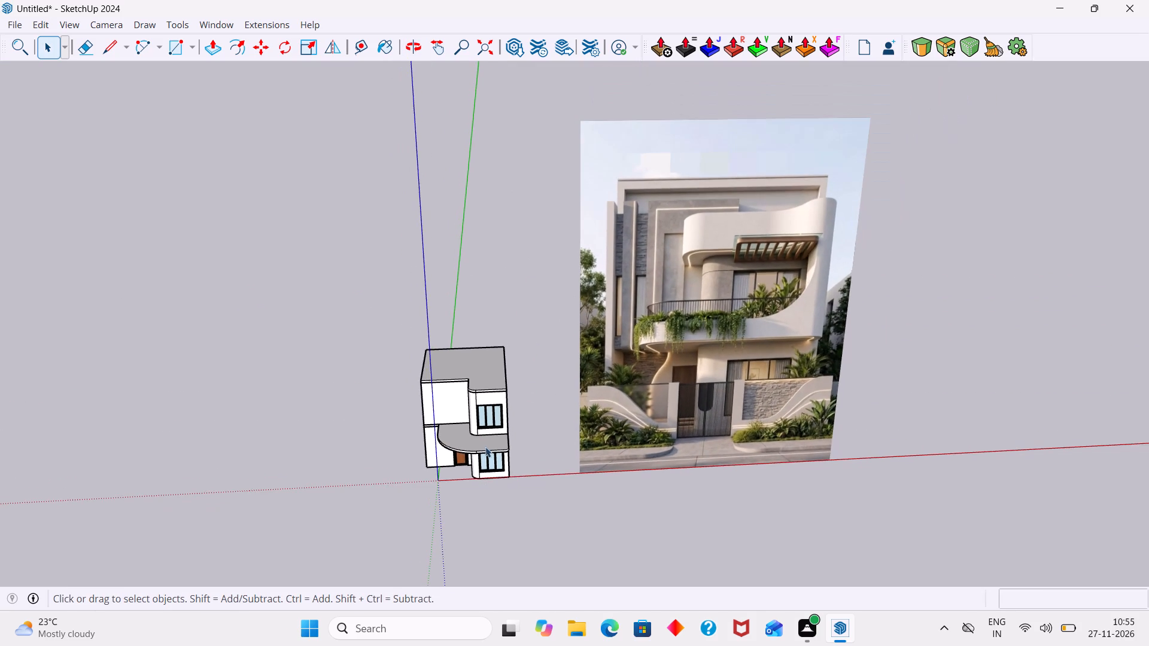
middle_drag(463, 413, 475, 365)
scroll(423, 467, up, 2)
scroll(488, 443, up, 1)
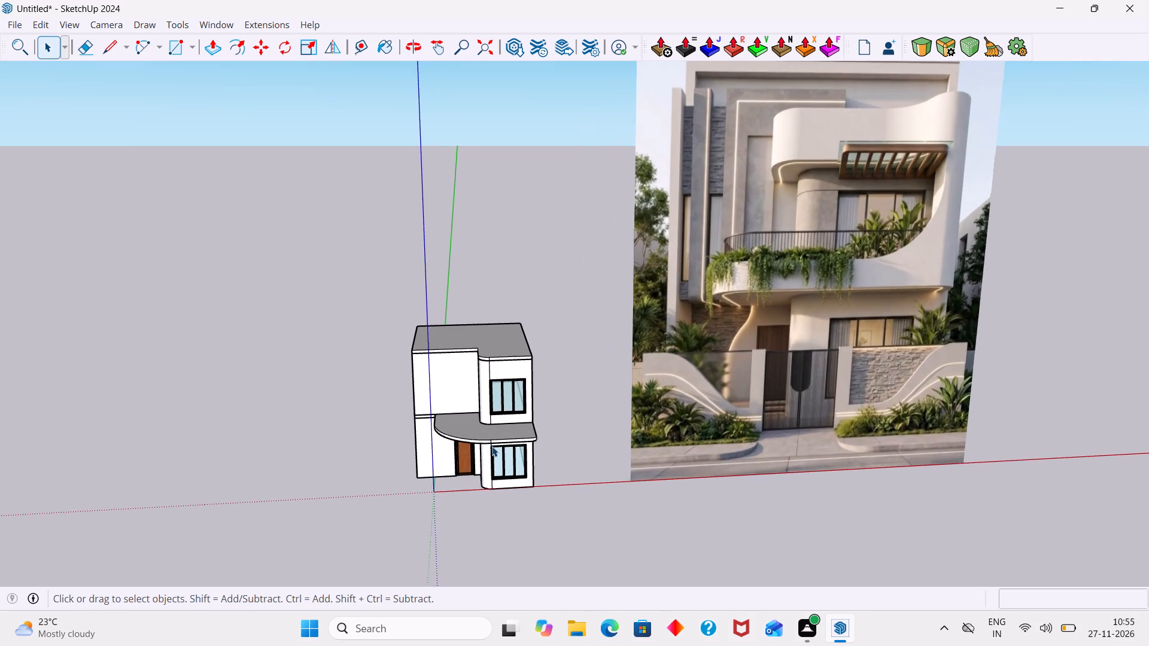
scroll(492, 446, up, 2)
middle_drag(504, 438, 409, 459)
scroll(413, 459, down, 2)
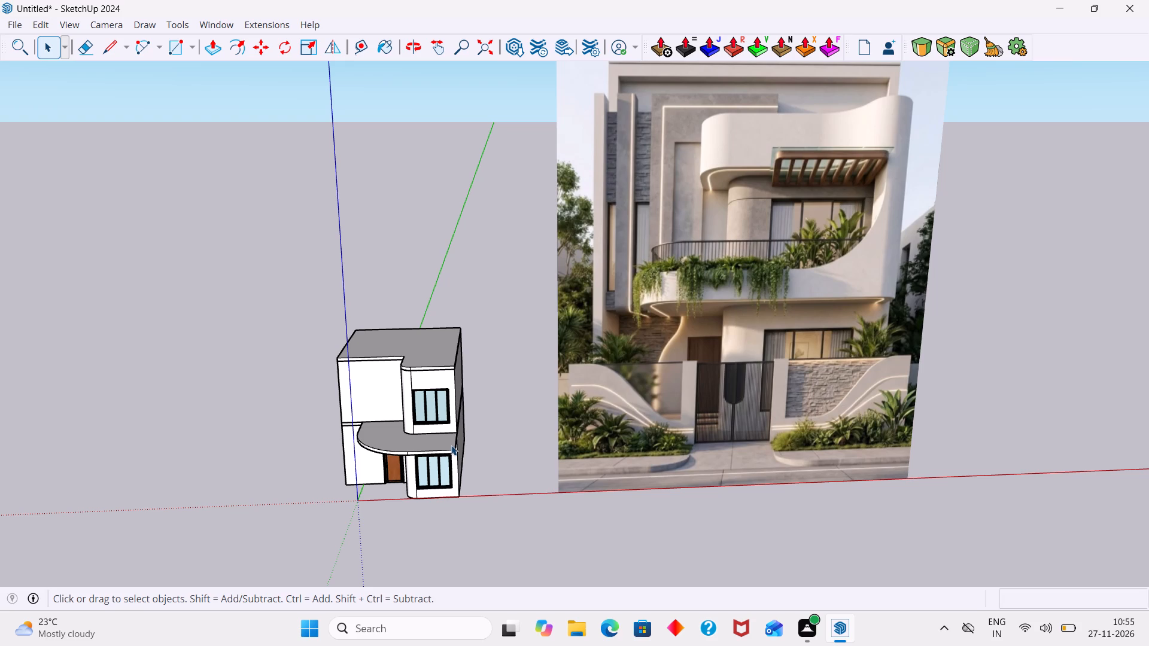
scroll(428, 463, up, 11)
scroll(390, 446, down, 5)
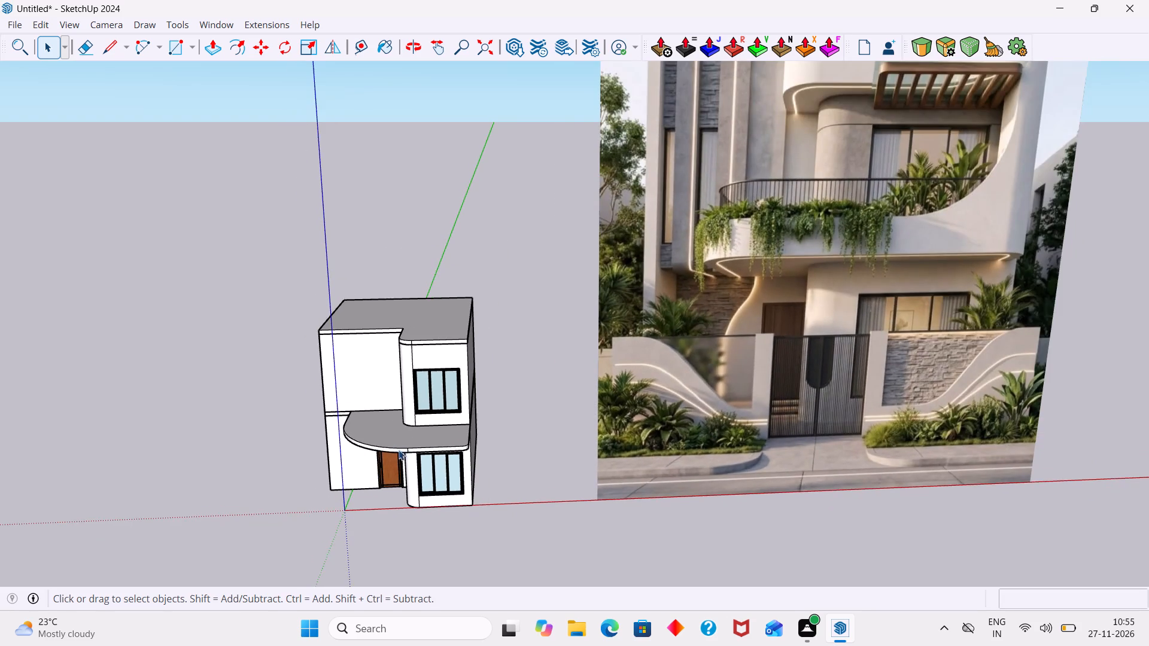
middle_drag(401, 450, 418, 423)
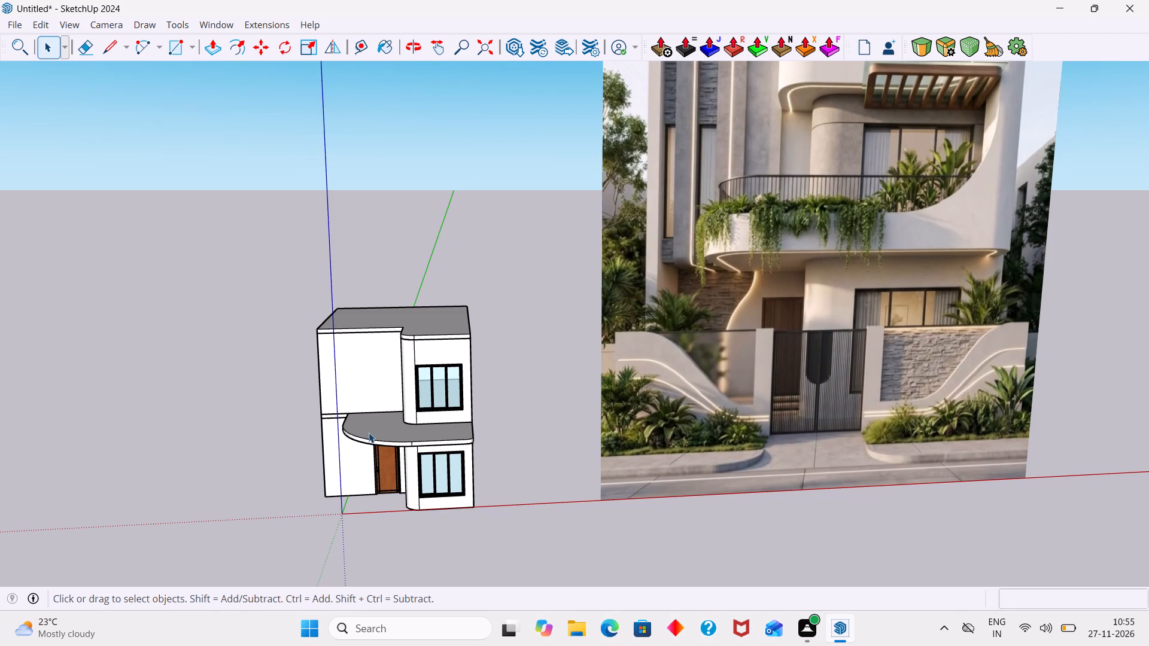
scroll(370, 431, up, 6)
scroll(370, 436, down, 5)
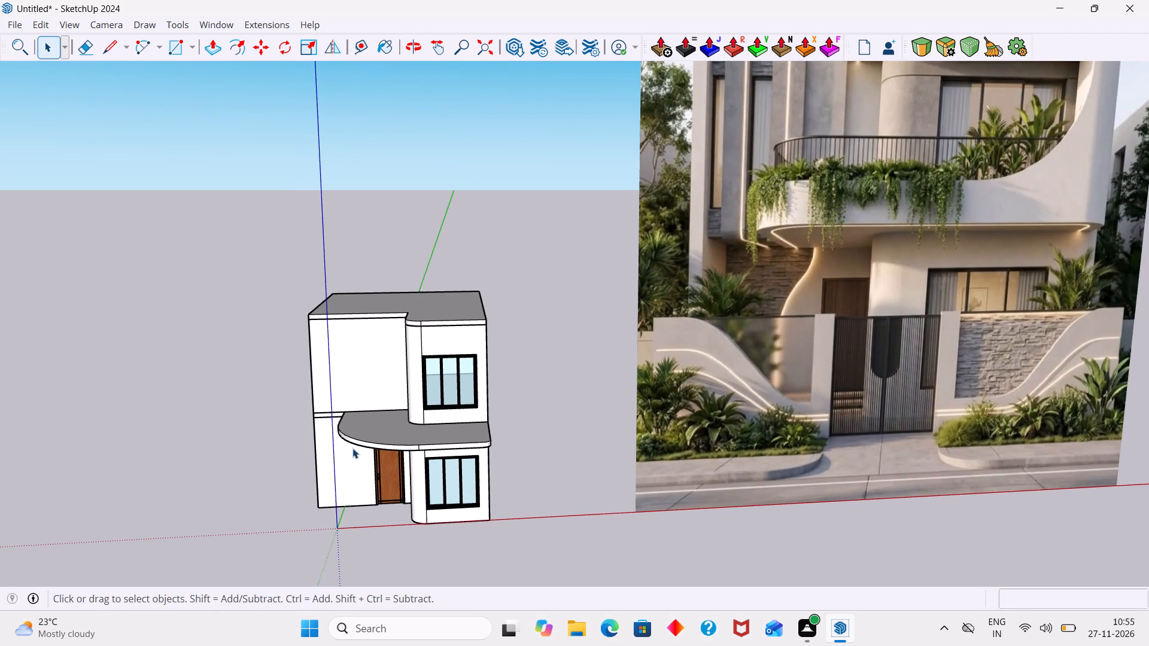
middle_drag(366, 445, 431, 444)
scroll(387, 460, up, 8)
middle_drag(387, 445, 393, 496)
scroll(392, 492, up, 5)
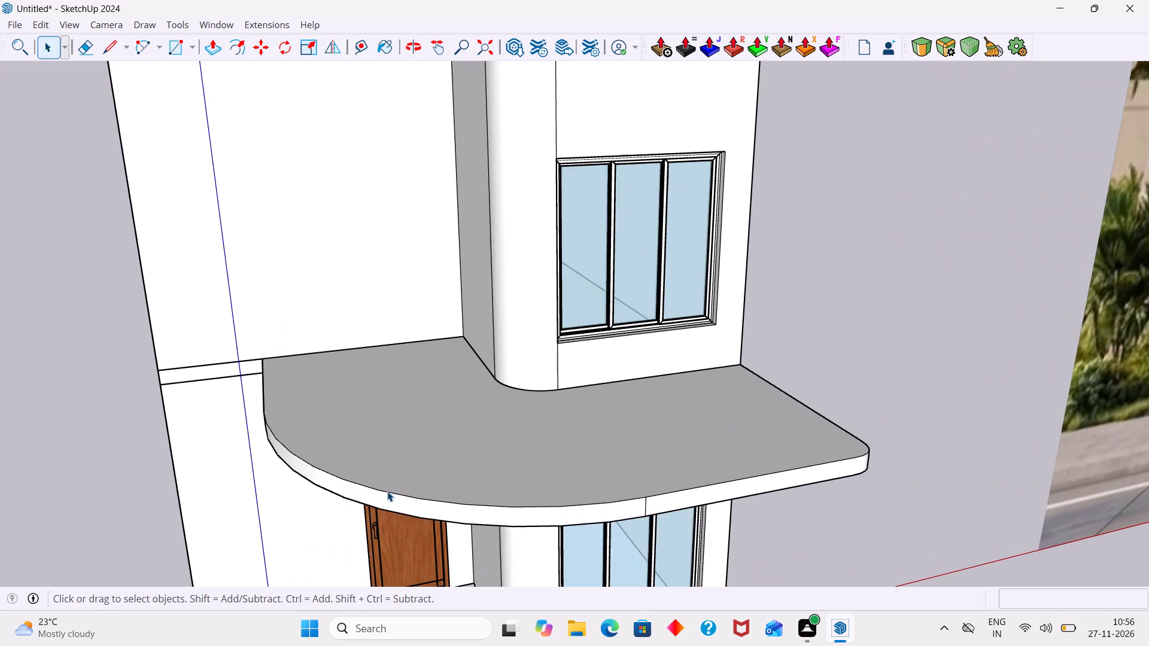
Open the balcony slab group for editing.
click(387, 489)
double_click(392, 489)
double_click(396, 491)
double_click(400, 498)
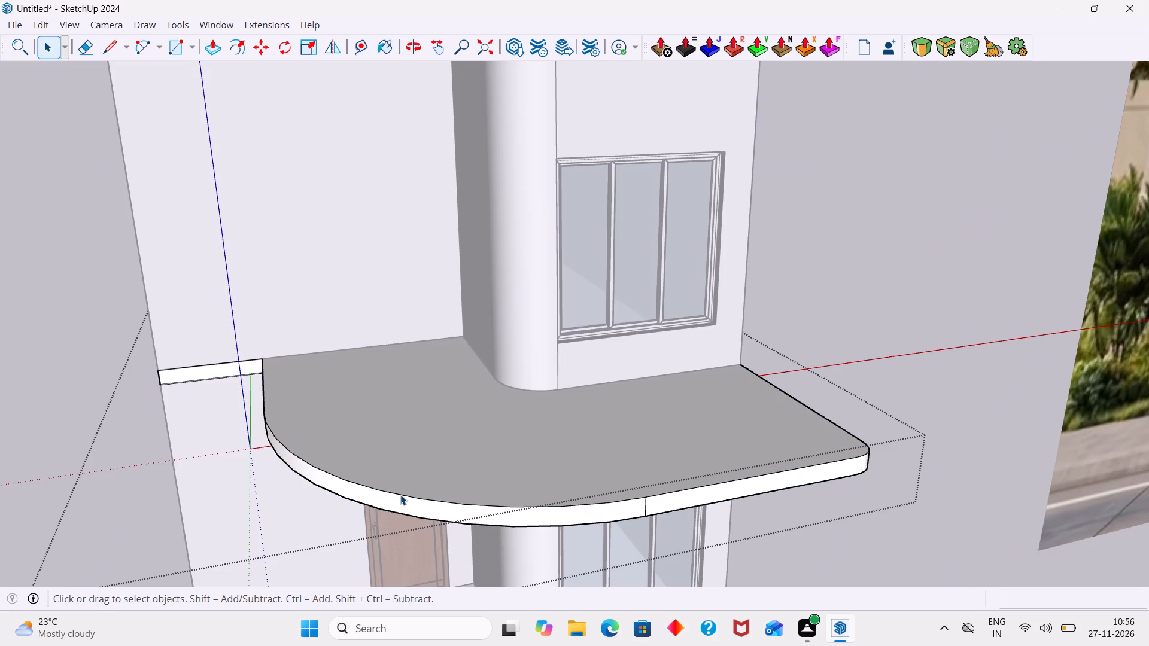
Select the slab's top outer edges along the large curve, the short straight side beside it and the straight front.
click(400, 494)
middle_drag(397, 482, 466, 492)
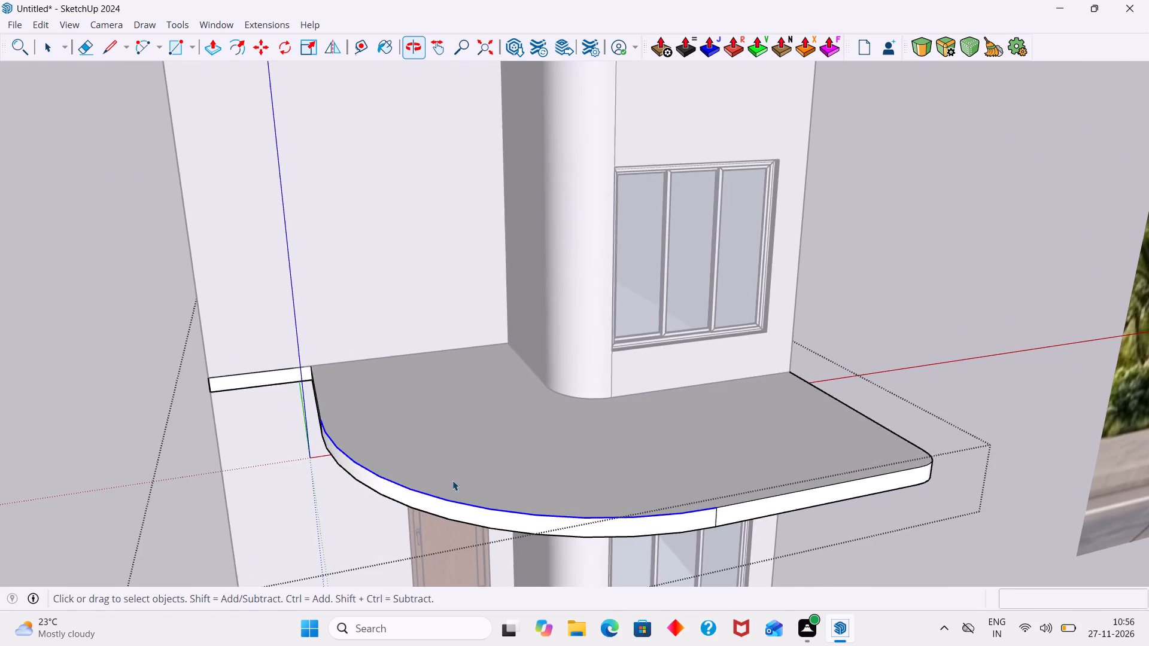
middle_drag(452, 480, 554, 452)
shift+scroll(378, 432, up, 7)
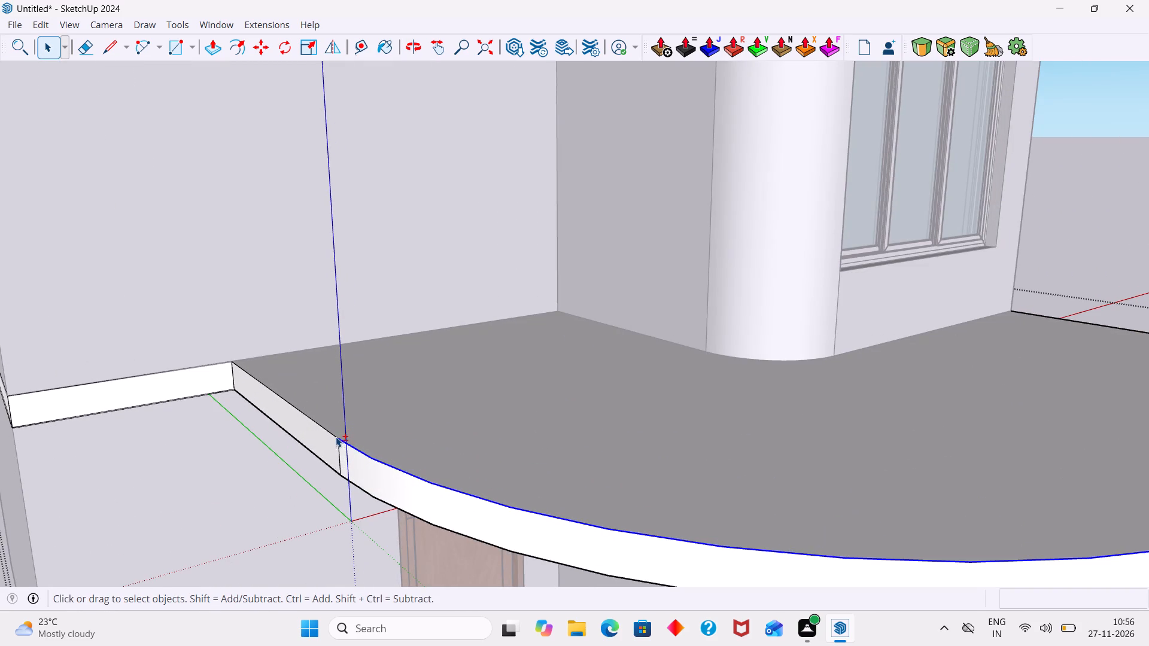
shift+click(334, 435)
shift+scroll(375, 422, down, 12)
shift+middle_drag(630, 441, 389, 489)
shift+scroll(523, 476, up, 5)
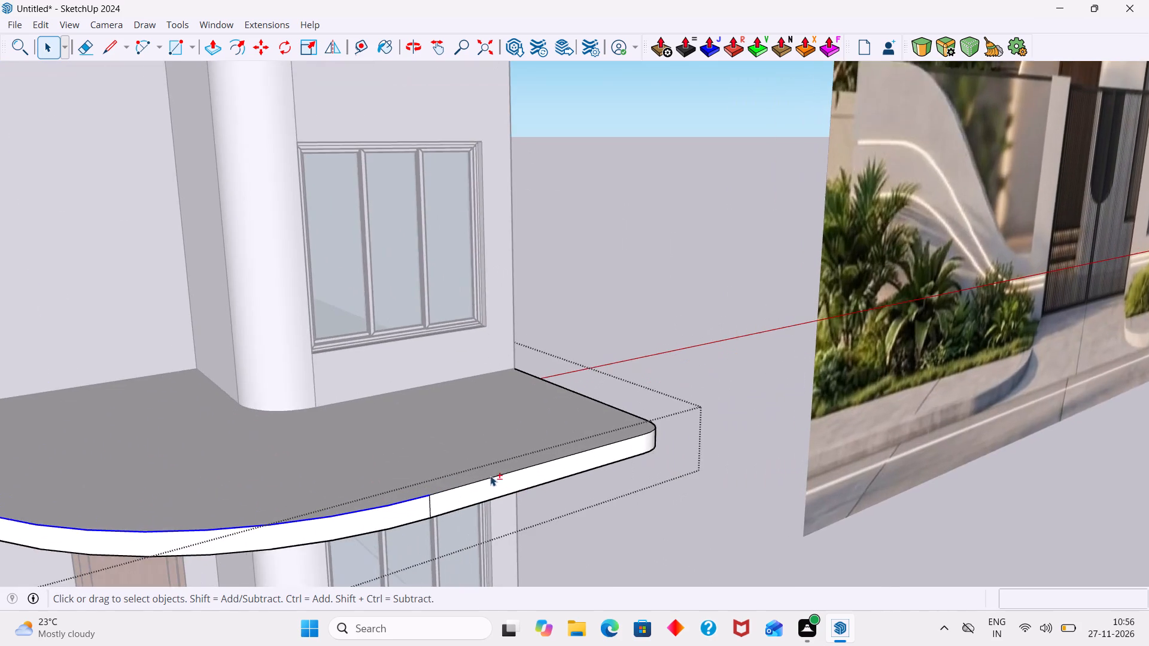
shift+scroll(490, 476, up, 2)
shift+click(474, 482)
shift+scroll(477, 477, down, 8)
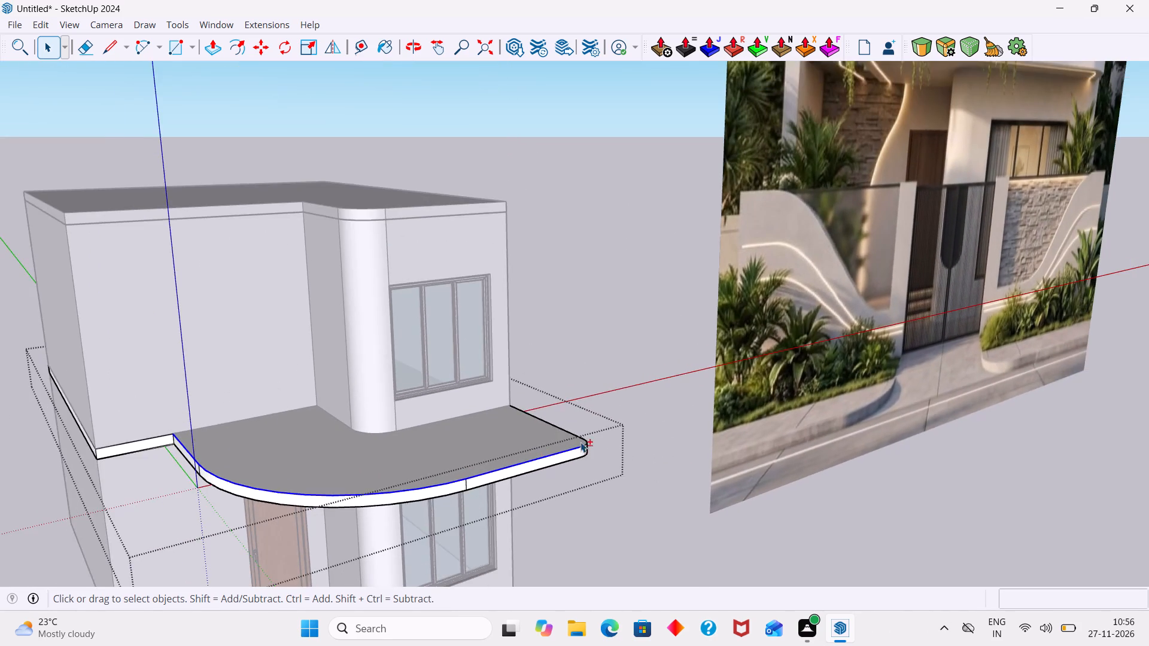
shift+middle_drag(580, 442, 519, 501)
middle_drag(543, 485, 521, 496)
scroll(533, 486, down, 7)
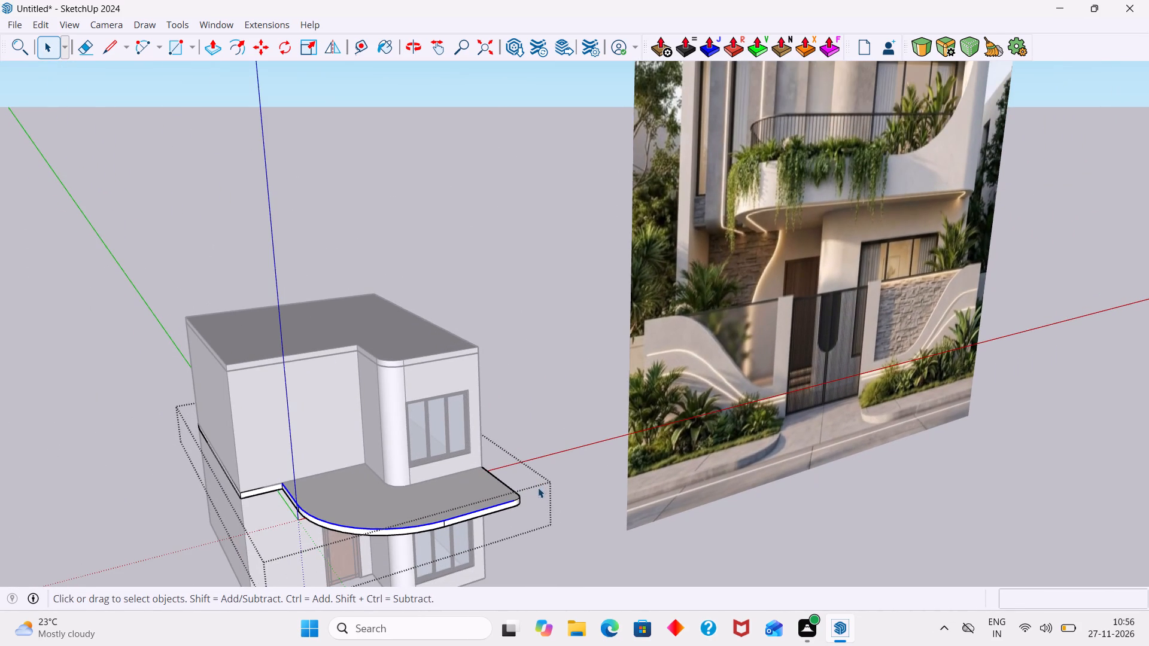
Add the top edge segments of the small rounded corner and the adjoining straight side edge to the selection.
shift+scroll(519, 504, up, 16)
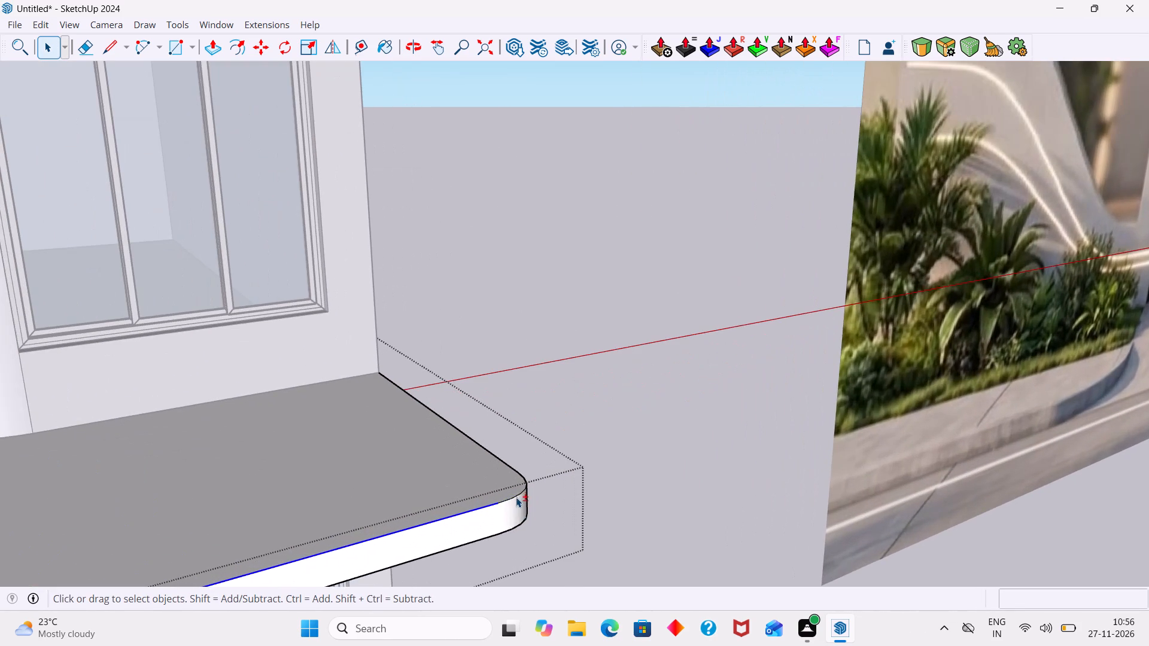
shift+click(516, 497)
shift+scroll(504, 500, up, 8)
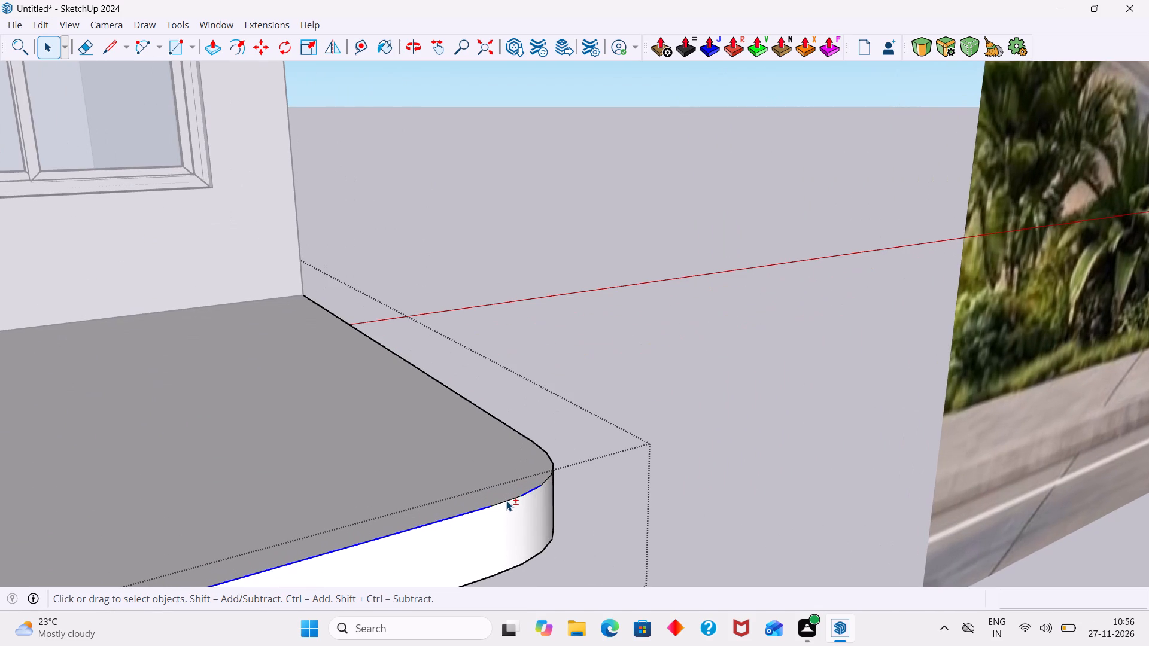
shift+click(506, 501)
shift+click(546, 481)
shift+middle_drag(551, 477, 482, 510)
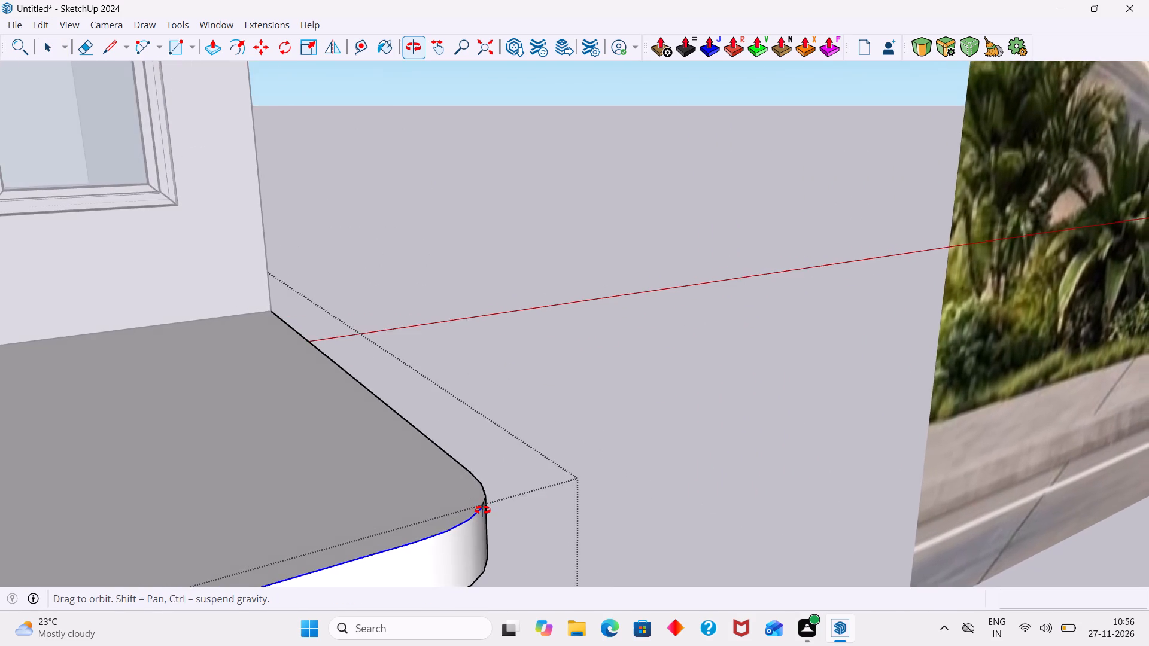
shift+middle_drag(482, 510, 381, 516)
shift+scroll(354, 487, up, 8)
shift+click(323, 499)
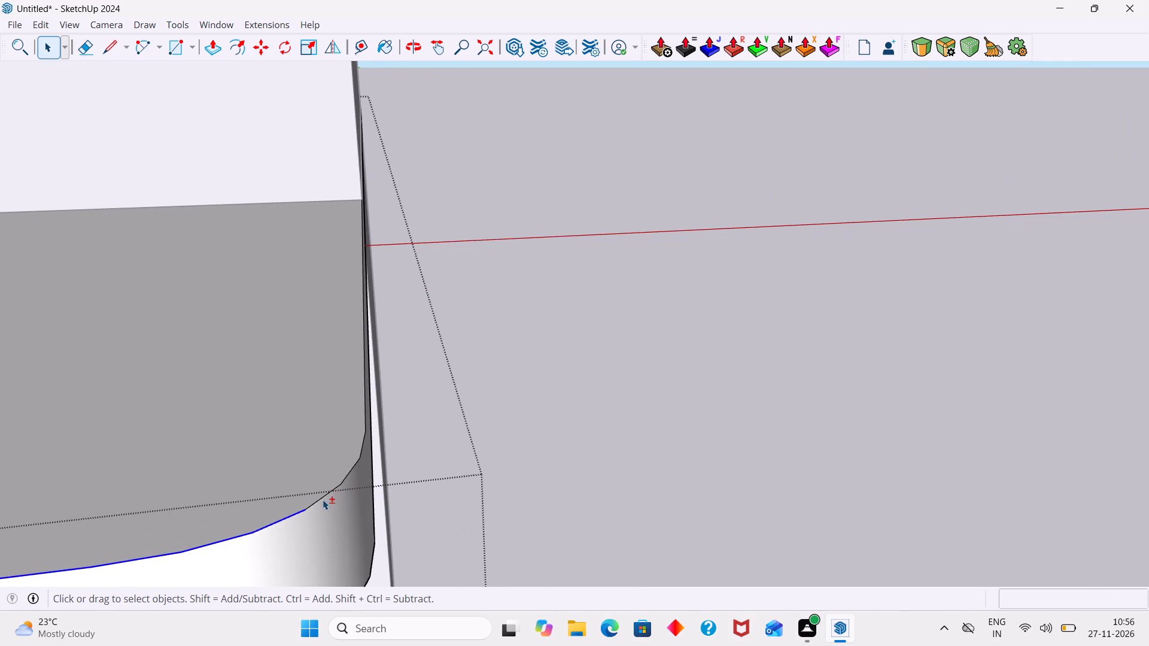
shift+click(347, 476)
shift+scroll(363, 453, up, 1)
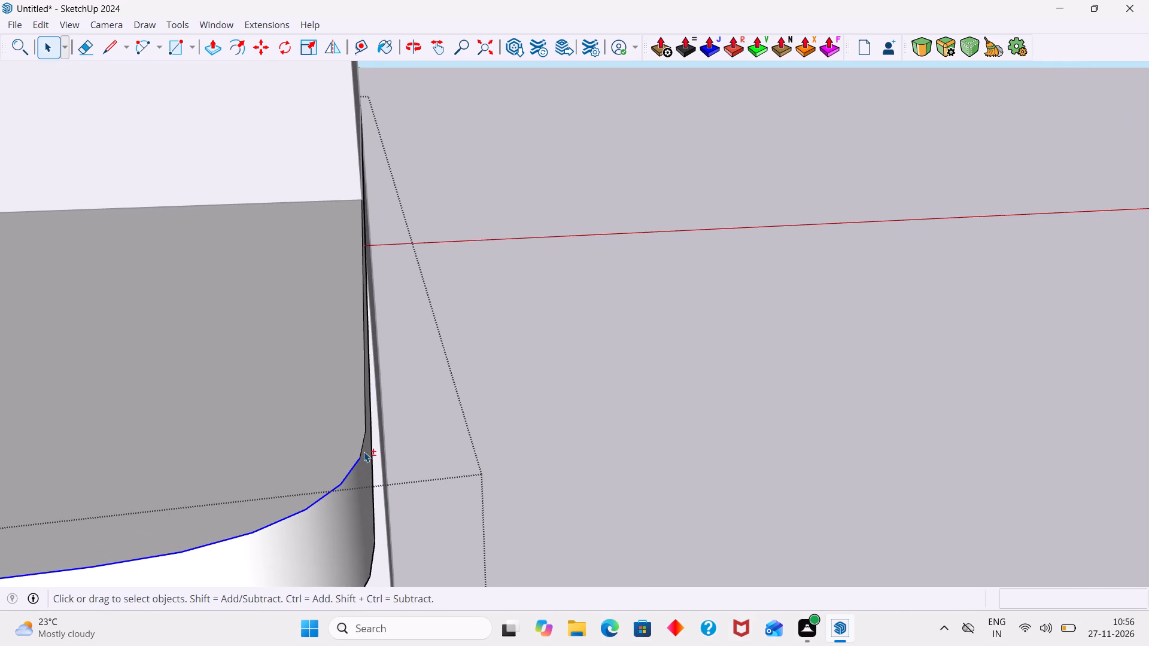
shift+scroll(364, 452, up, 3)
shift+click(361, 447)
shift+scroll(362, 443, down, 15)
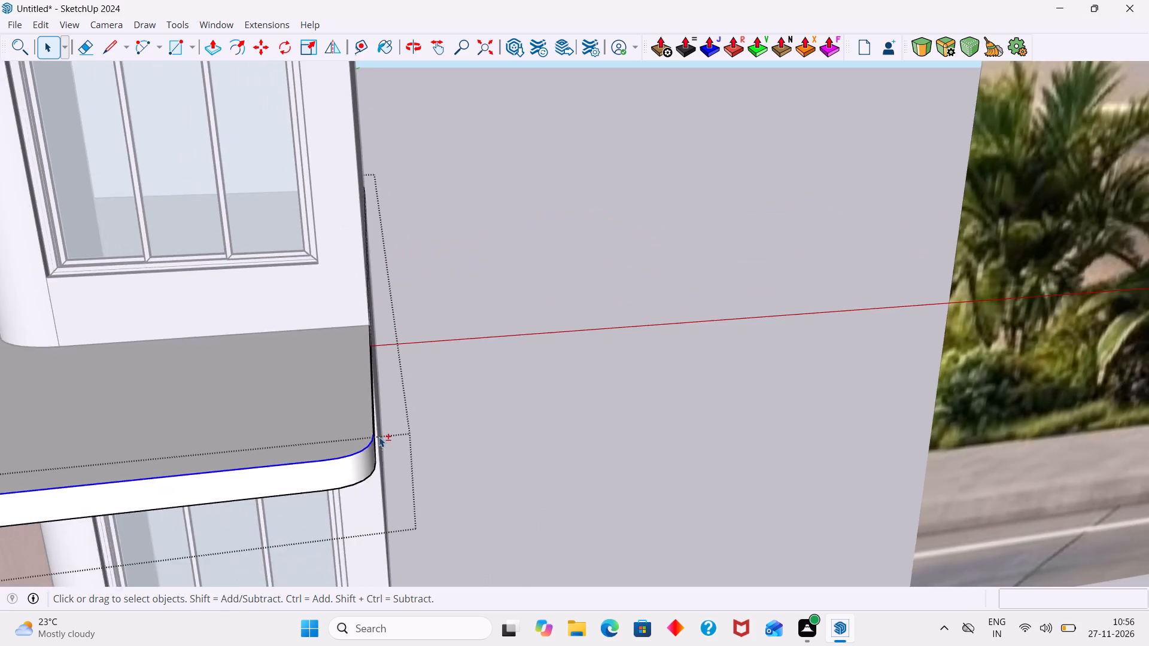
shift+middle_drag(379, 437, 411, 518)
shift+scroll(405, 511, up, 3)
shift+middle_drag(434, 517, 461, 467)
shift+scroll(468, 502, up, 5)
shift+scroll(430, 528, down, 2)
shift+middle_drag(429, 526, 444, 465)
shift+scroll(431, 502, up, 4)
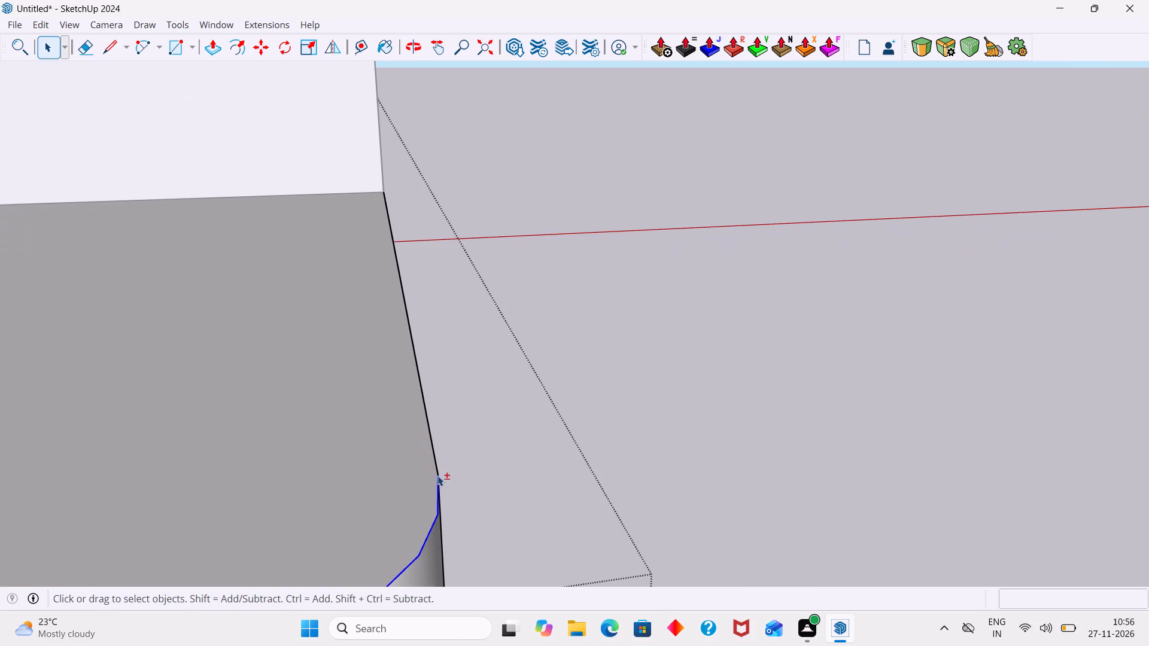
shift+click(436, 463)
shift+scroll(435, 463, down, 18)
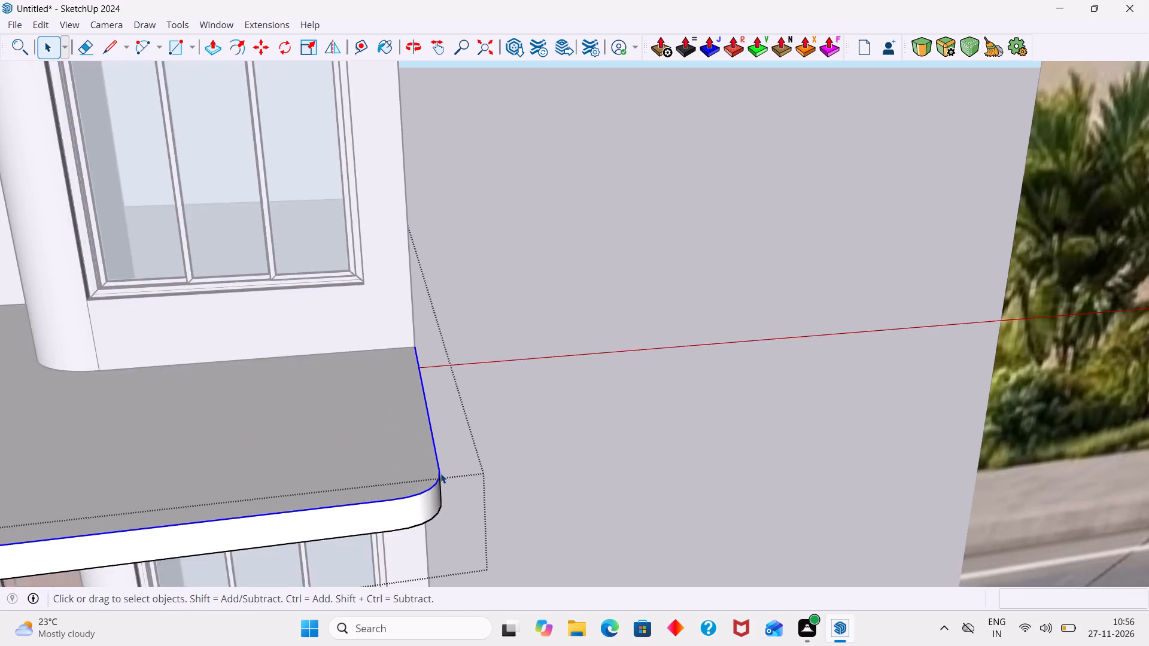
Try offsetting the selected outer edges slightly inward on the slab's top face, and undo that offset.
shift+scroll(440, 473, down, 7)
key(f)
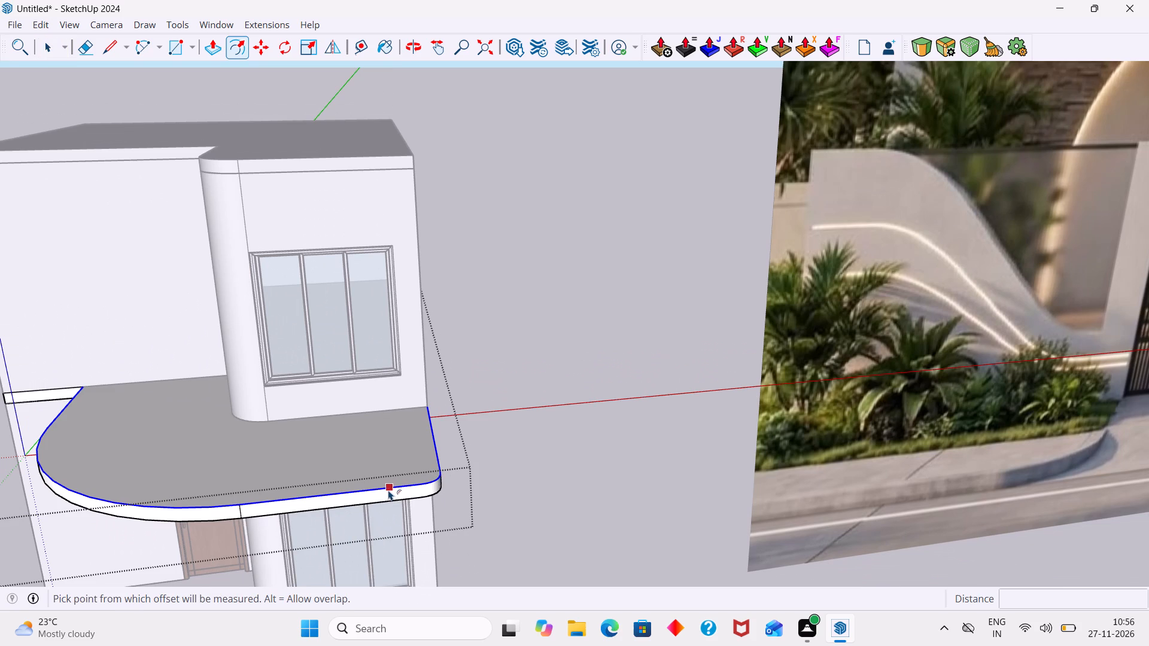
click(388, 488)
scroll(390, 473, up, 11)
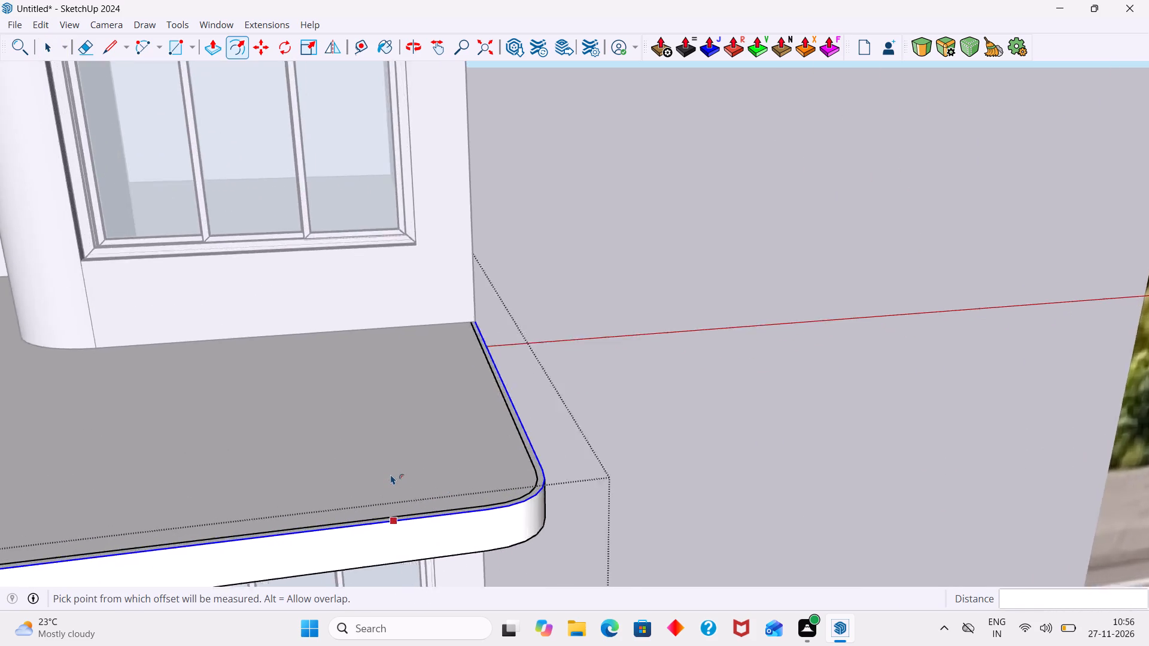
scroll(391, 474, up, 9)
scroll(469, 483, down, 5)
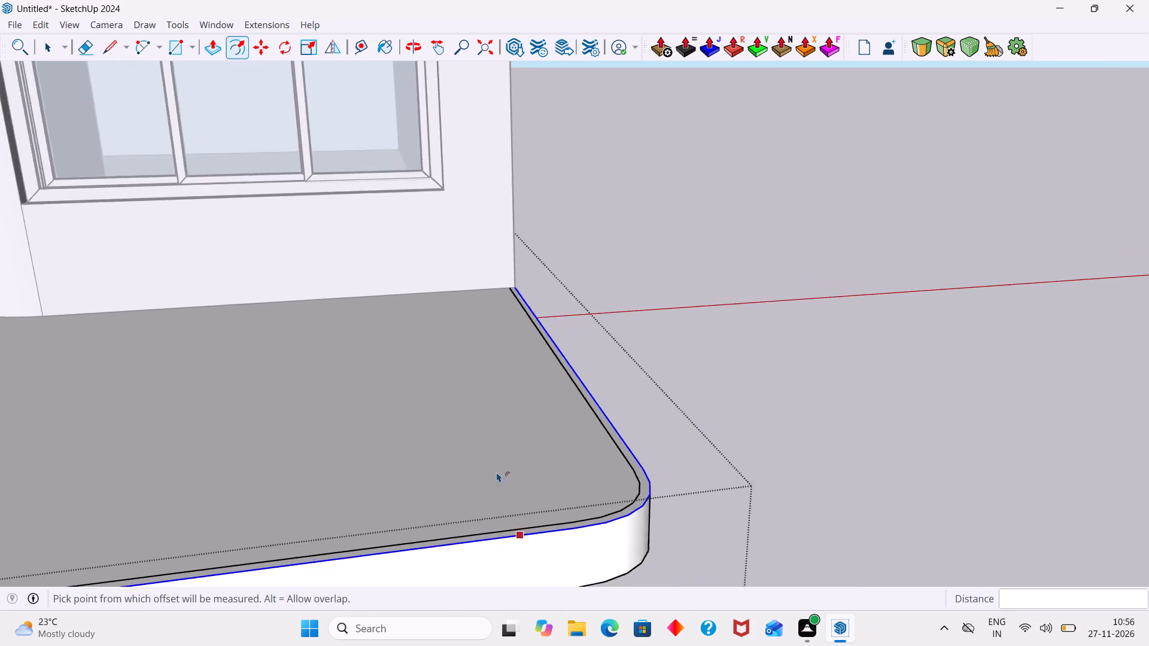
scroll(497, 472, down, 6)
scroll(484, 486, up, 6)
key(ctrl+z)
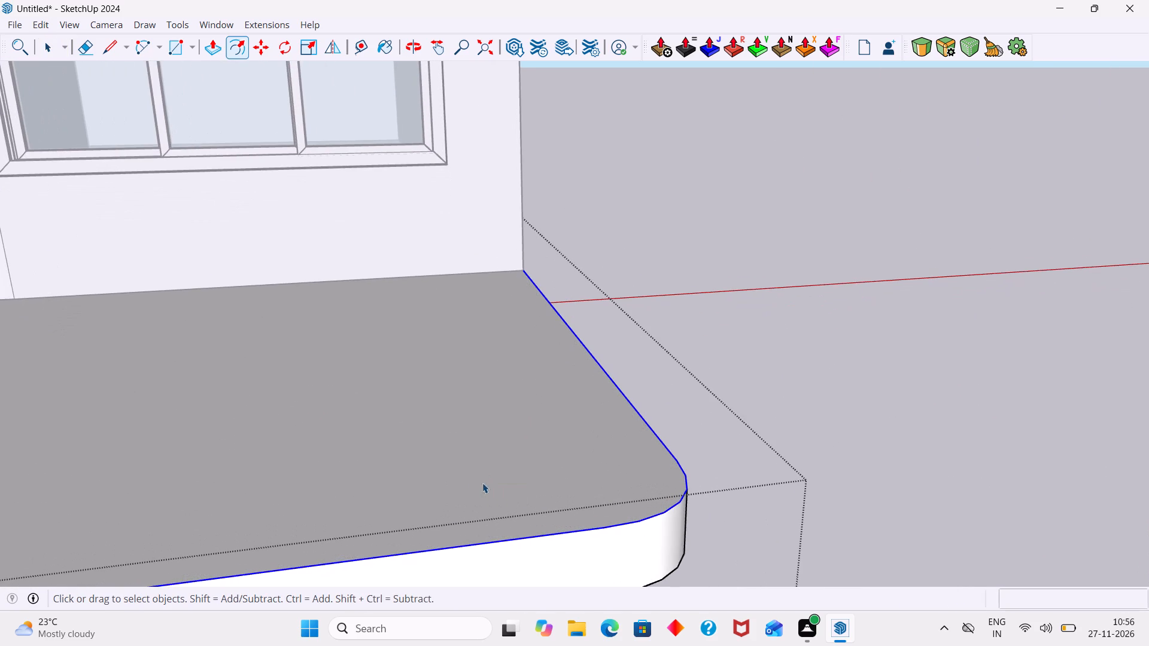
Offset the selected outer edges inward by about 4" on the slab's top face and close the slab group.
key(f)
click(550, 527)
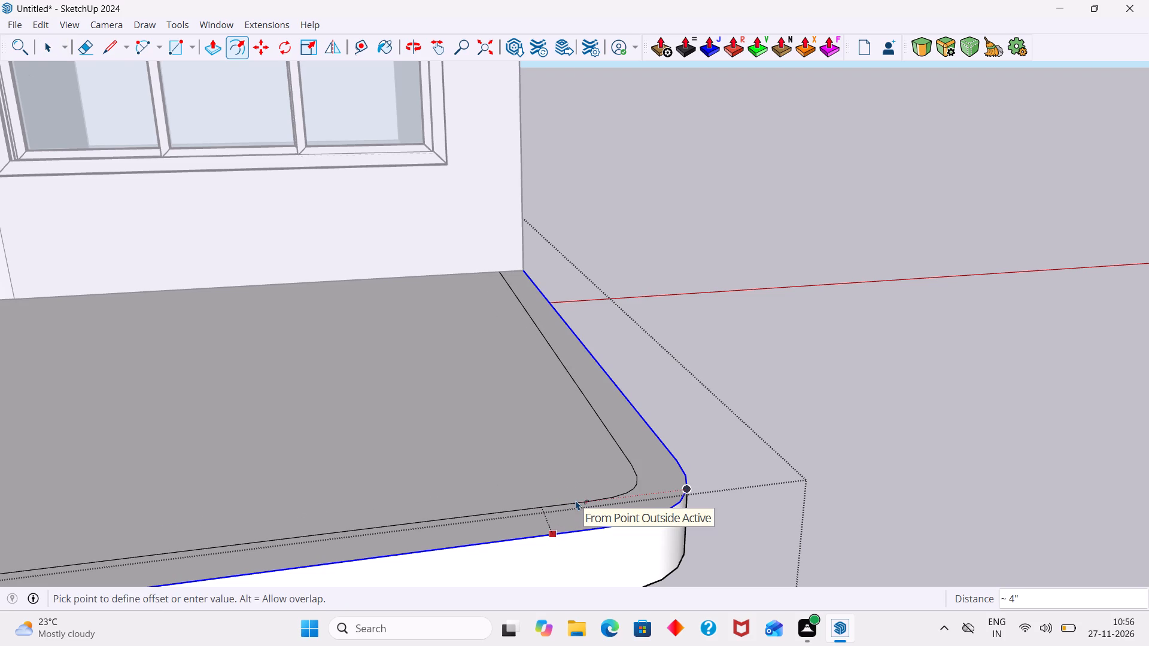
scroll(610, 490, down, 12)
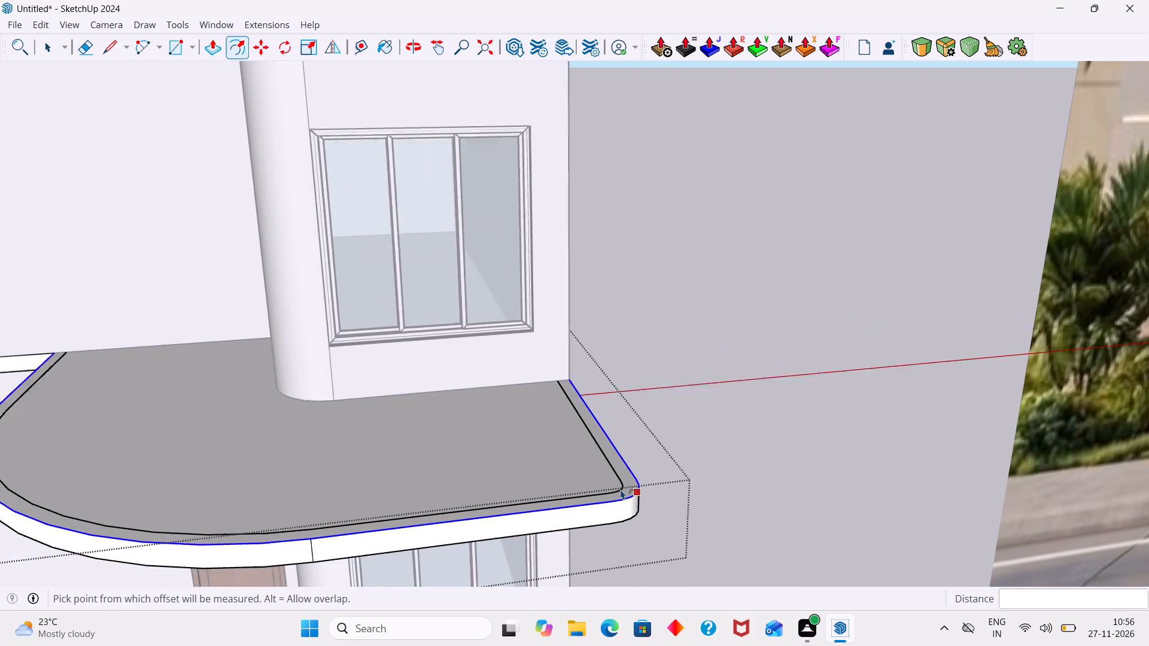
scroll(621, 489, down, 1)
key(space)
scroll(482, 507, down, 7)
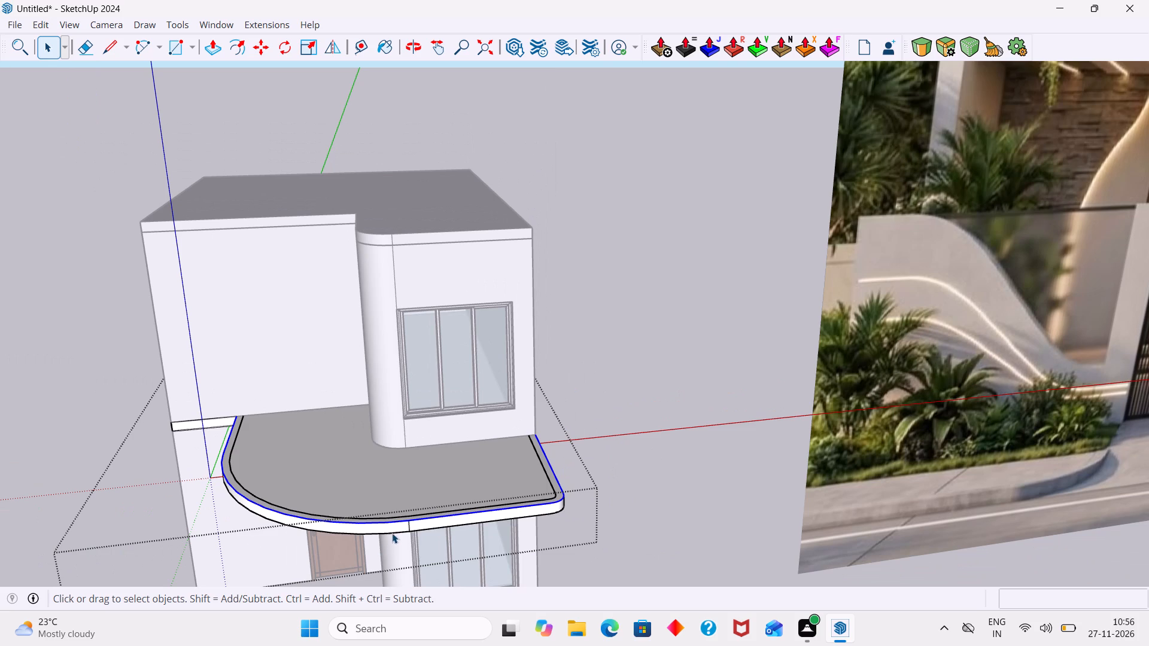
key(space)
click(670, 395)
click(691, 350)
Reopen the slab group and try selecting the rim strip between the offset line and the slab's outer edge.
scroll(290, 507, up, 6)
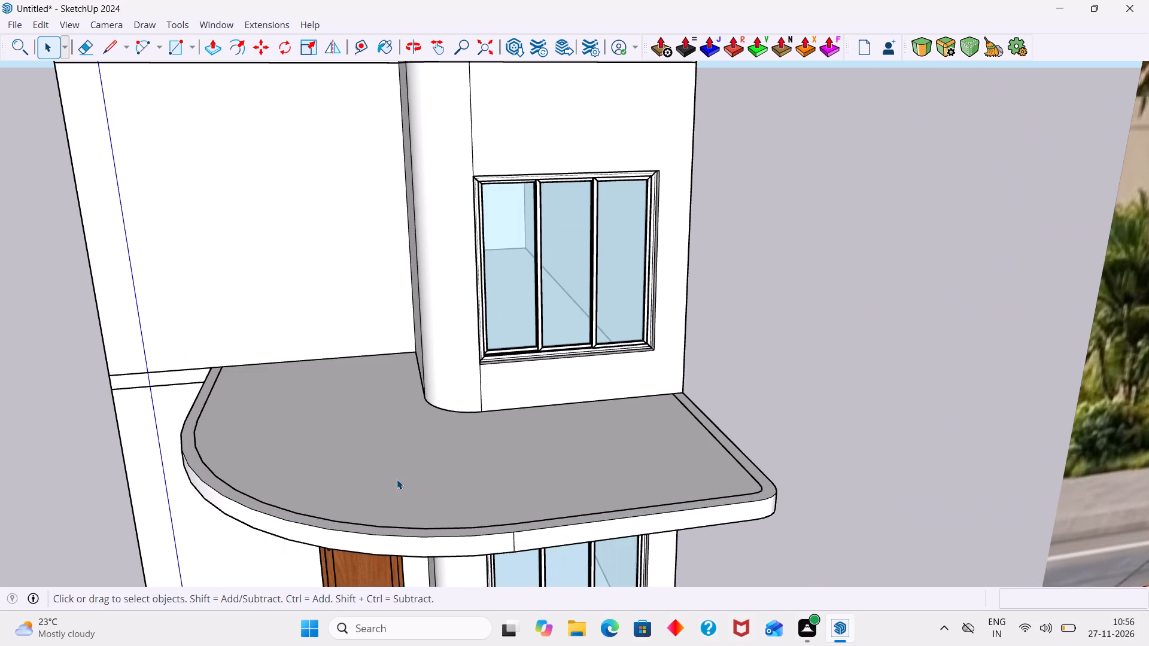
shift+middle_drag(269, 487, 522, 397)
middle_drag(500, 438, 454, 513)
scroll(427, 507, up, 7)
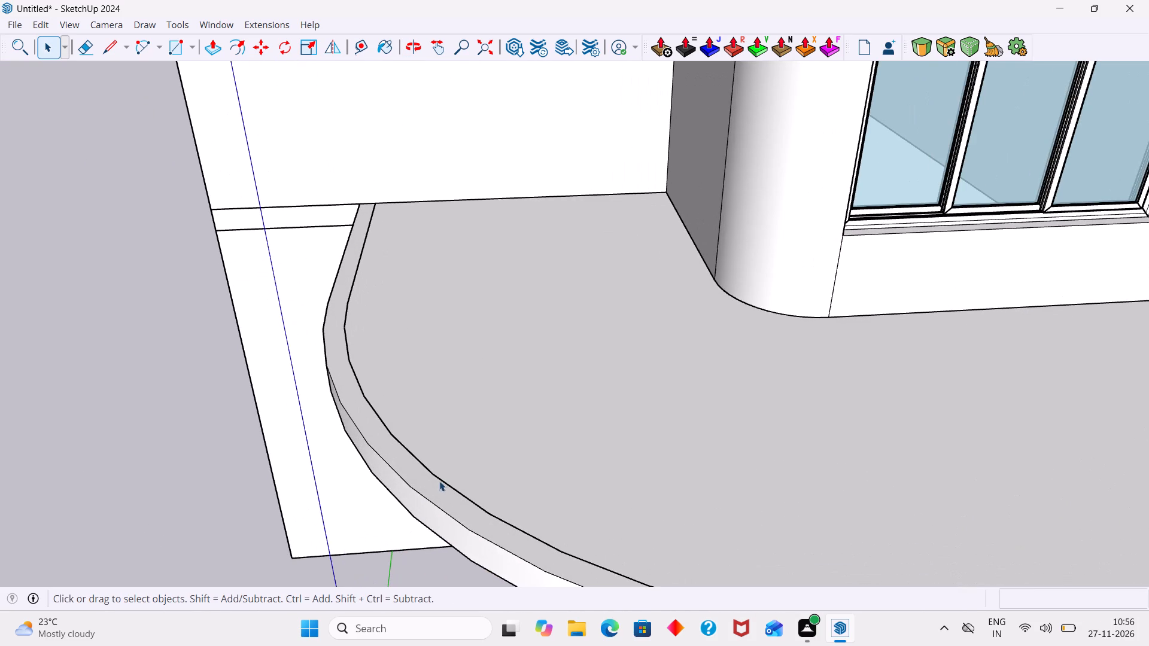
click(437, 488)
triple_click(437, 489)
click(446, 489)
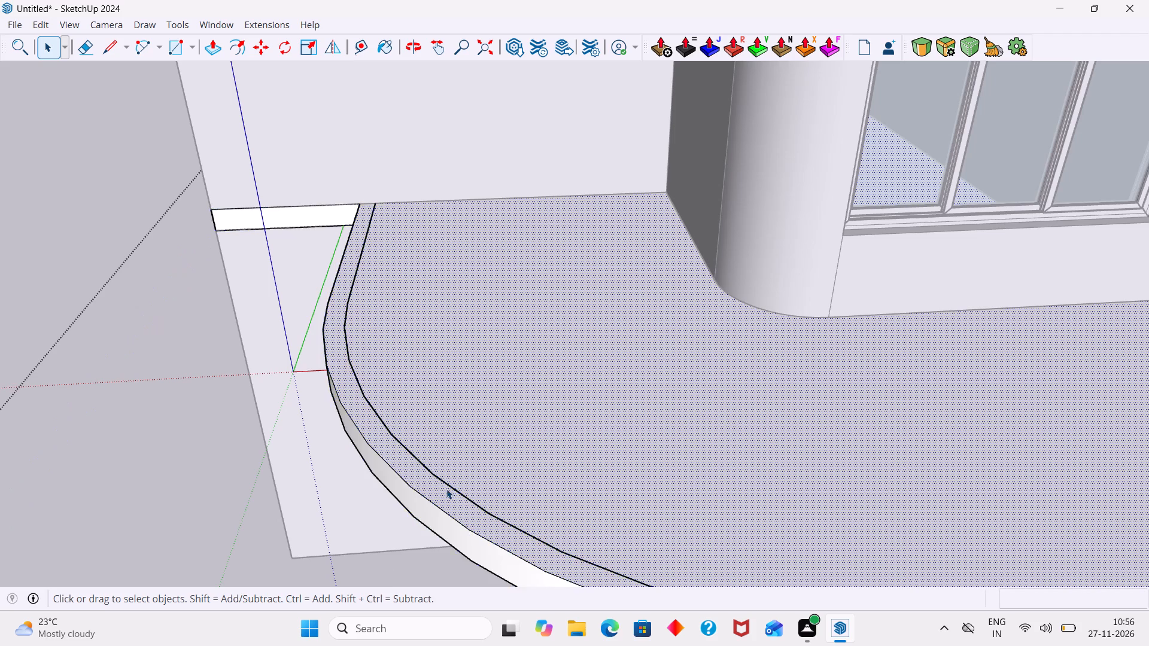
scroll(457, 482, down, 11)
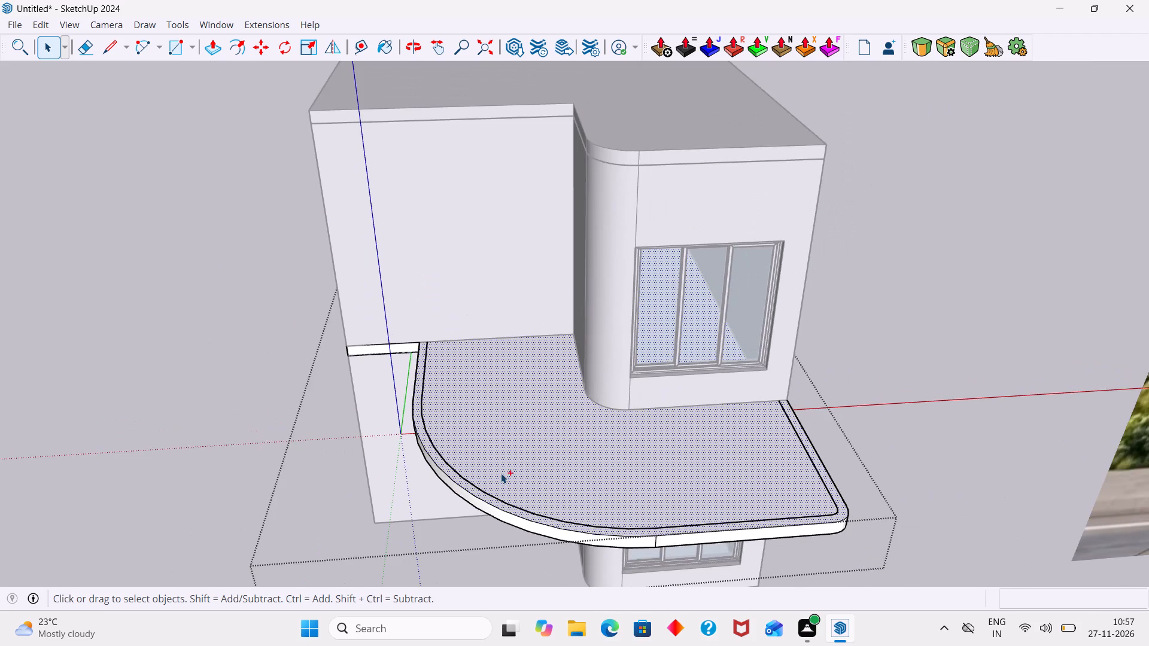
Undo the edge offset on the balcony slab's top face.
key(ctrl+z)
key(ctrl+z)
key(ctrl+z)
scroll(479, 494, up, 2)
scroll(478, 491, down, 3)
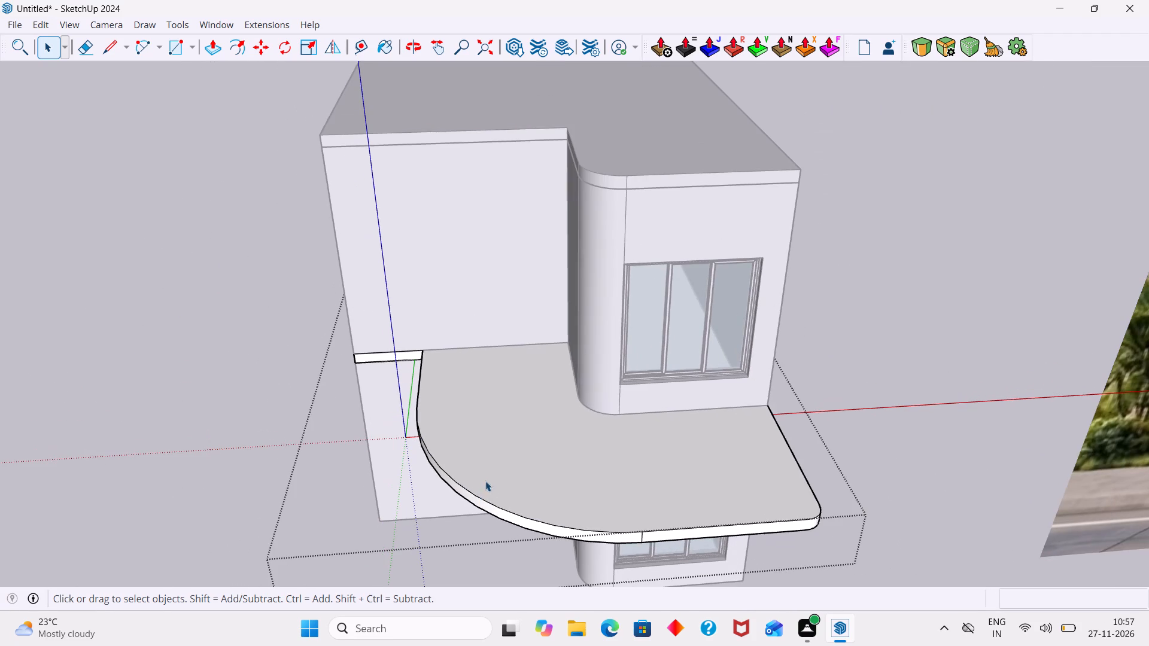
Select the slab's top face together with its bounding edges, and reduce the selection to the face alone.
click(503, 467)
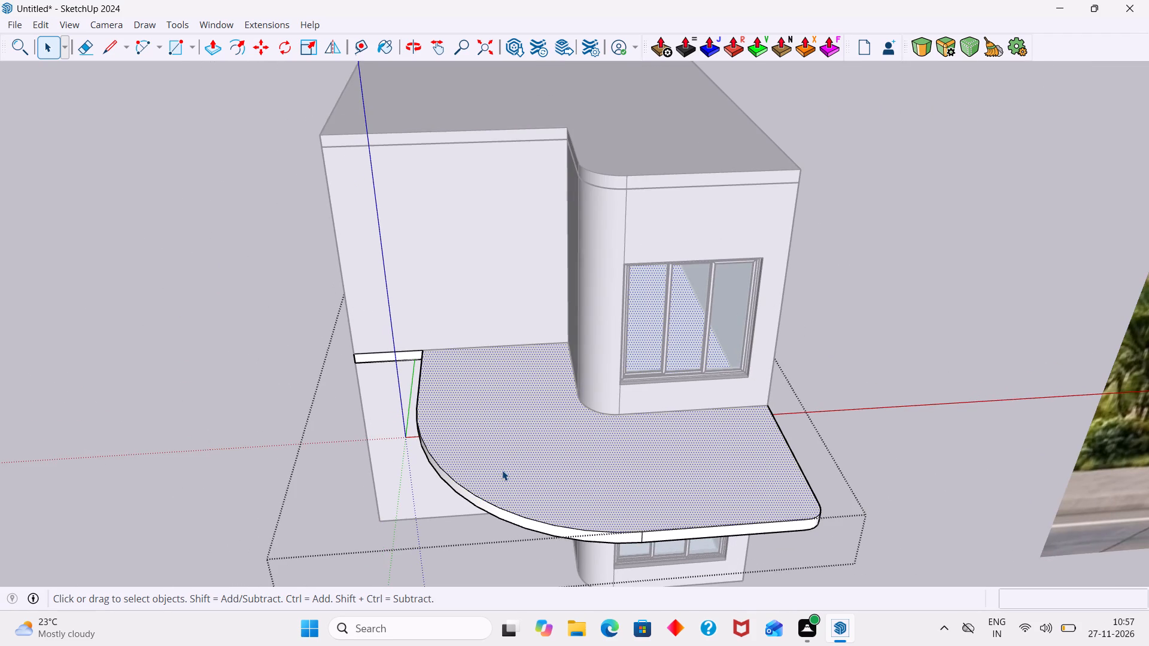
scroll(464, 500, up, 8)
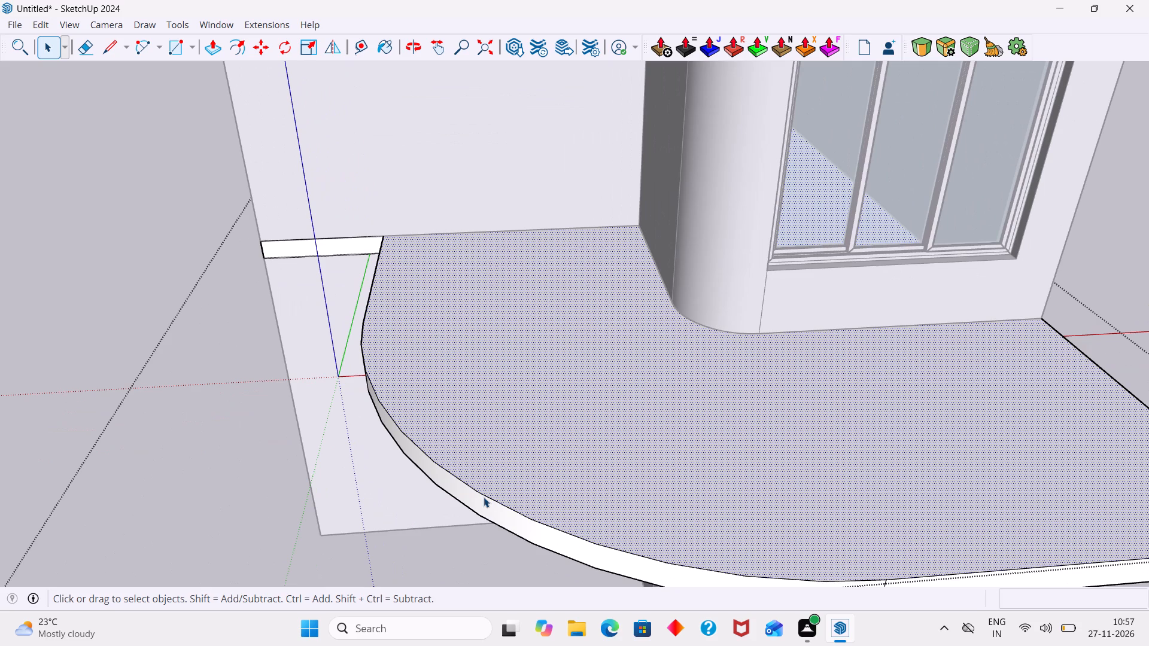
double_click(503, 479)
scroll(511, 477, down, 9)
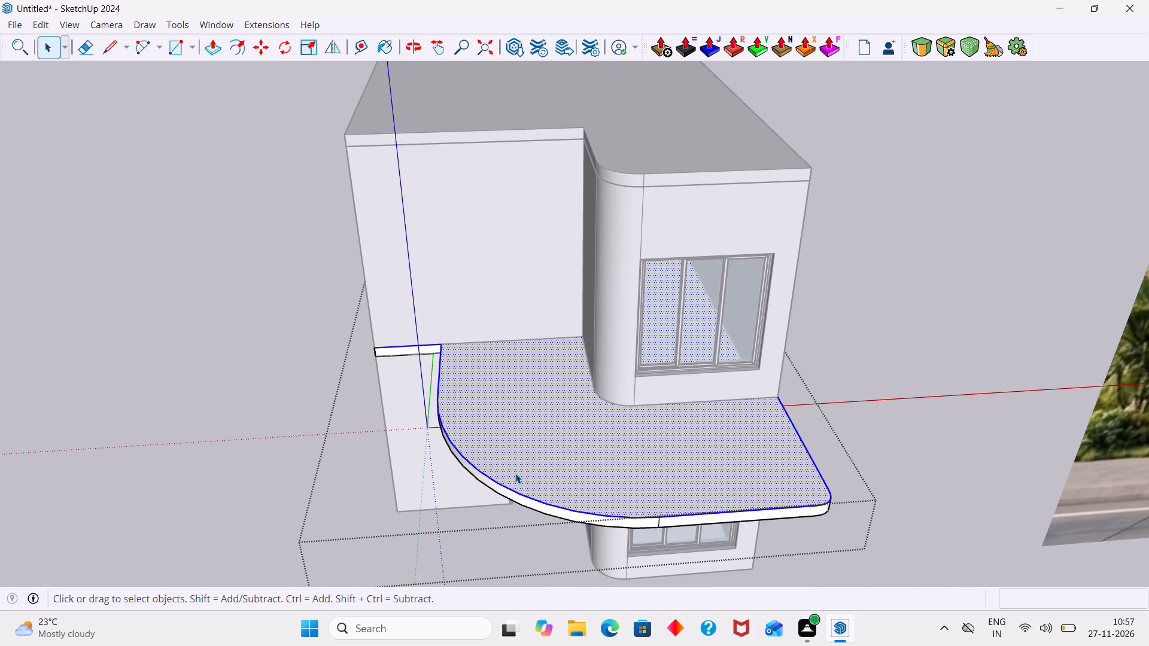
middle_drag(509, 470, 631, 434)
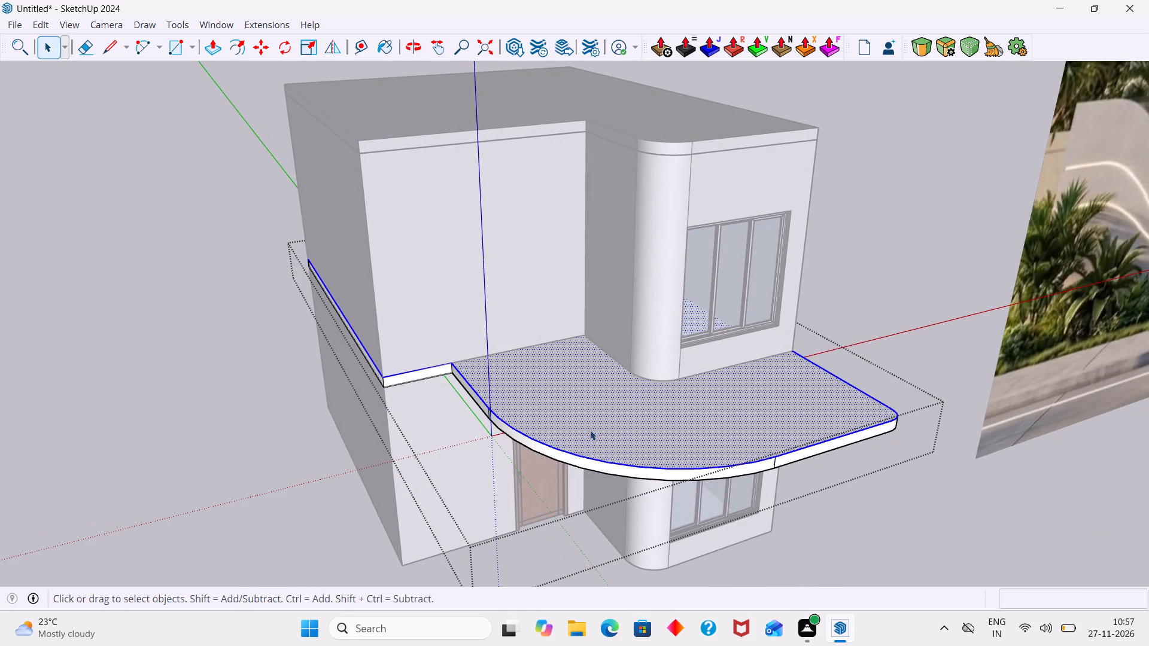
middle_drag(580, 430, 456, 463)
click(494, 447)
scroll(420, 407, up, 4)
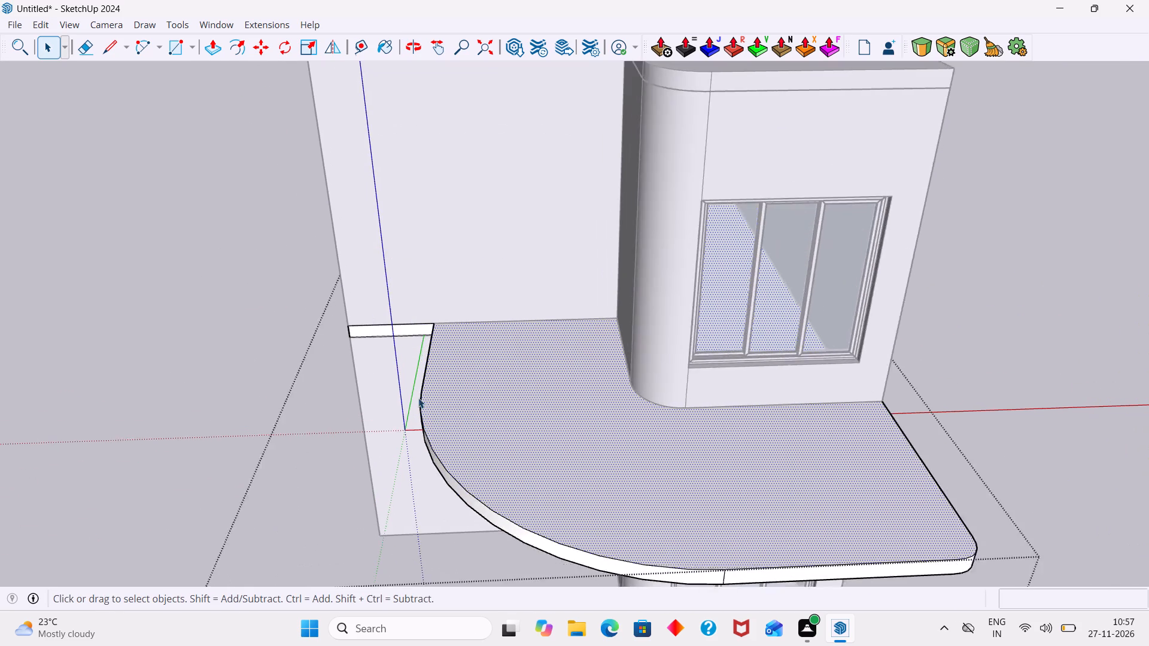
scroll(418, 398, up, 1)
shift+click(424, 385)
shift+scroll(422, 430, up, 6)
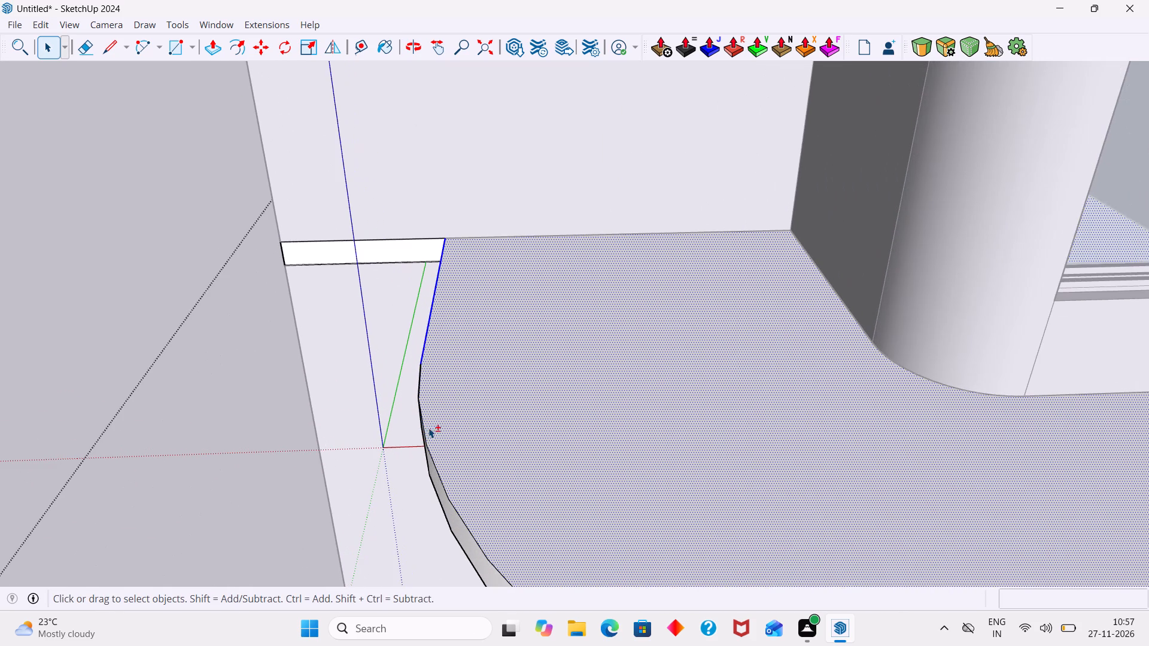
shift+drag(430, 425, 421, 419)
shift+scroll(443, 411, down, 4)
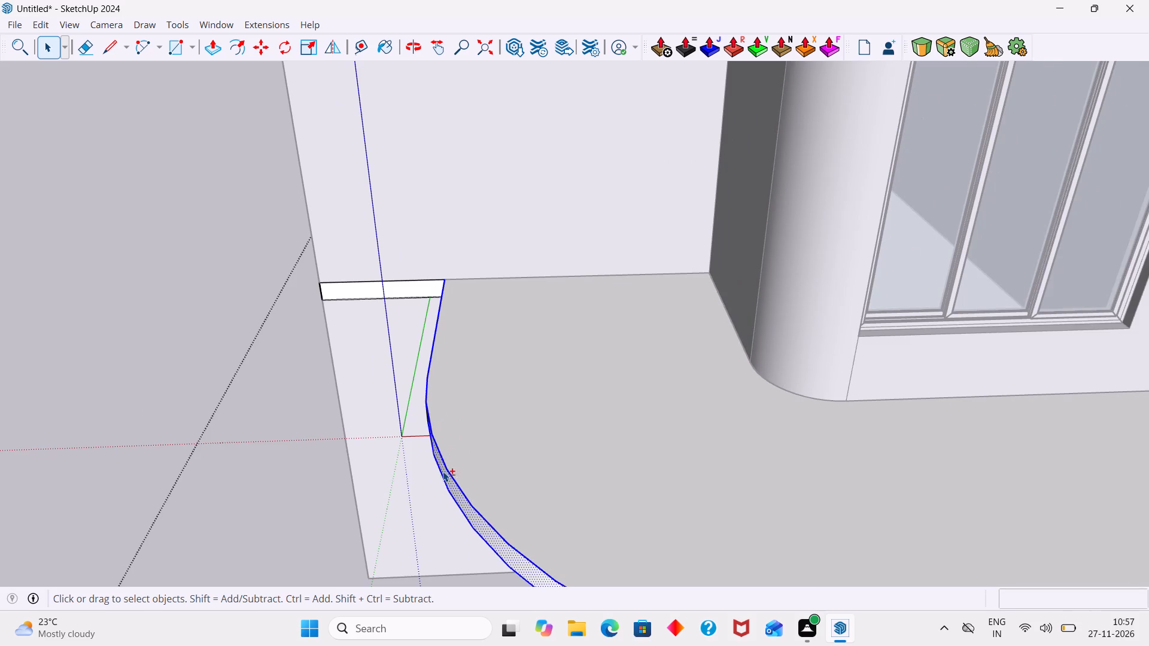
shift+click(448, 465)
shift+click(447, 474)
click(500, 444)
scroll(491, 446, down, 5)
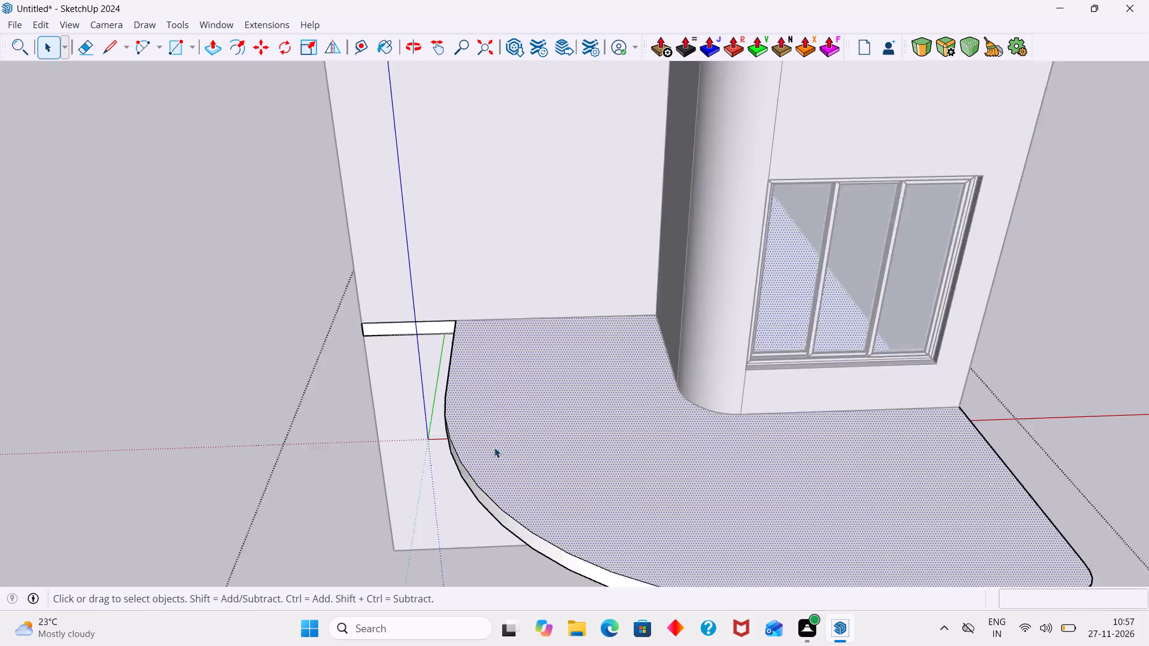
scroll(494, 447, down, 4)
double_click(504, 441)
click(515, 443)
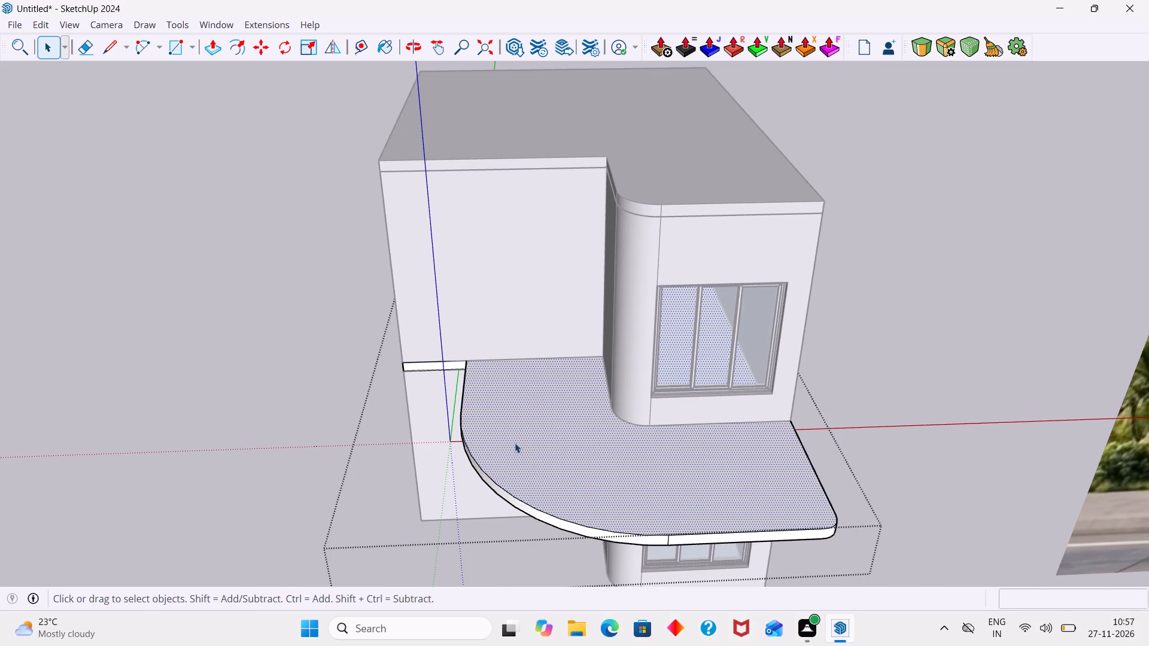
Add the top face's curved, side, rounded-corner and front outer edges to the selection and offset them inward by 4".
scroll(479, 470, up, 10)
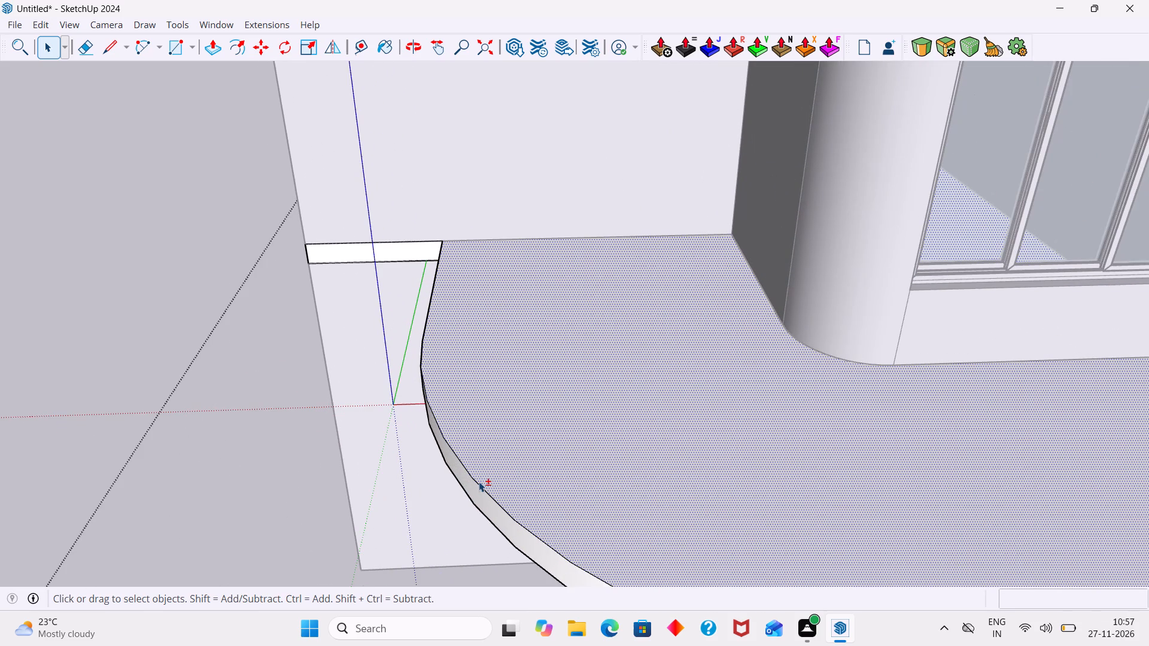
shift+click(479, 482)
shift+scroll(481, 477, down, 17)
shift+scroll(534, 488, up, 4)
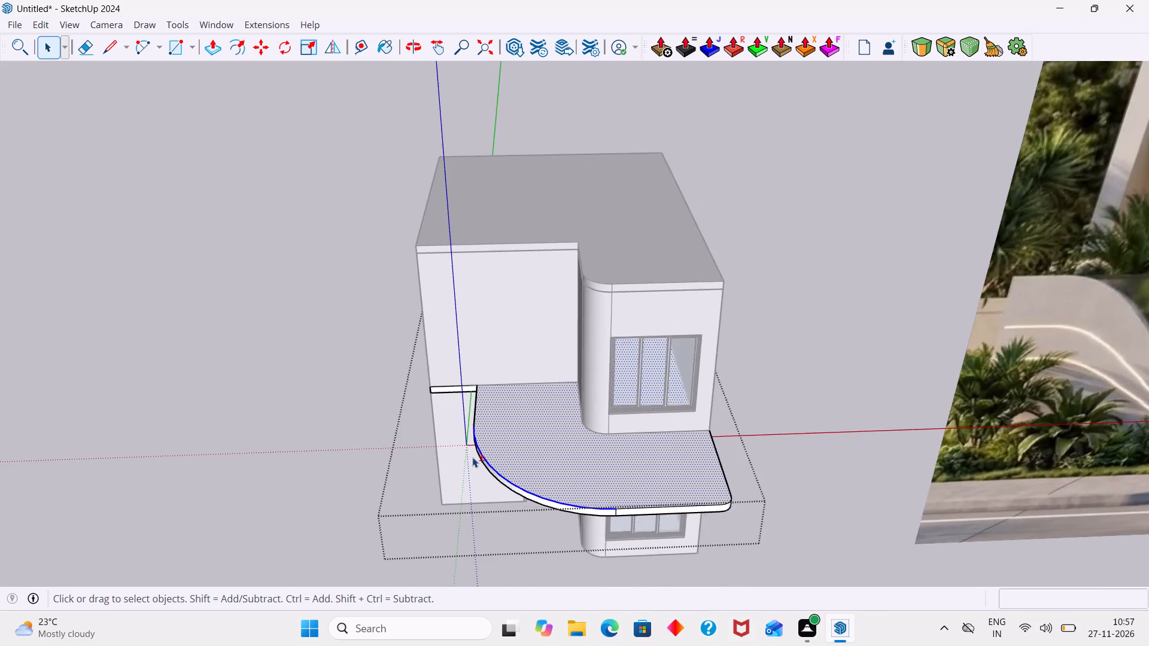
shift+scroll(472, 457, up, 11)
shift+scroll(475, 398, down, 1)
shift+scroll(475, 397, up, 2)
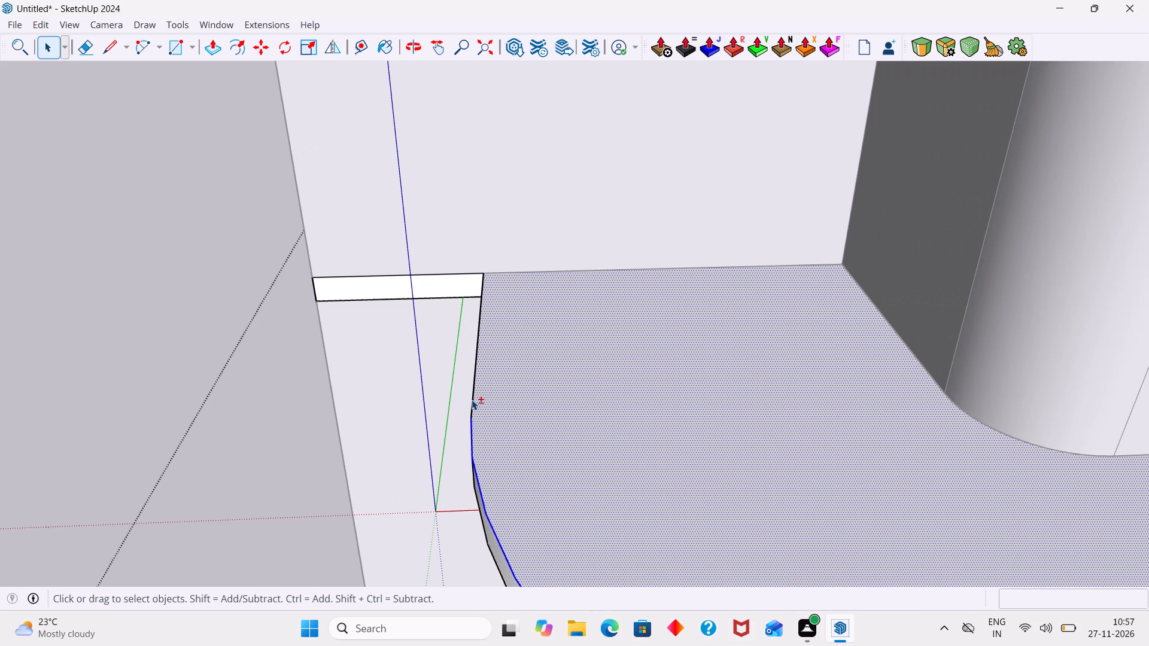
shift+click(472, 400)
shift+scroll(484, 403, down, 16)
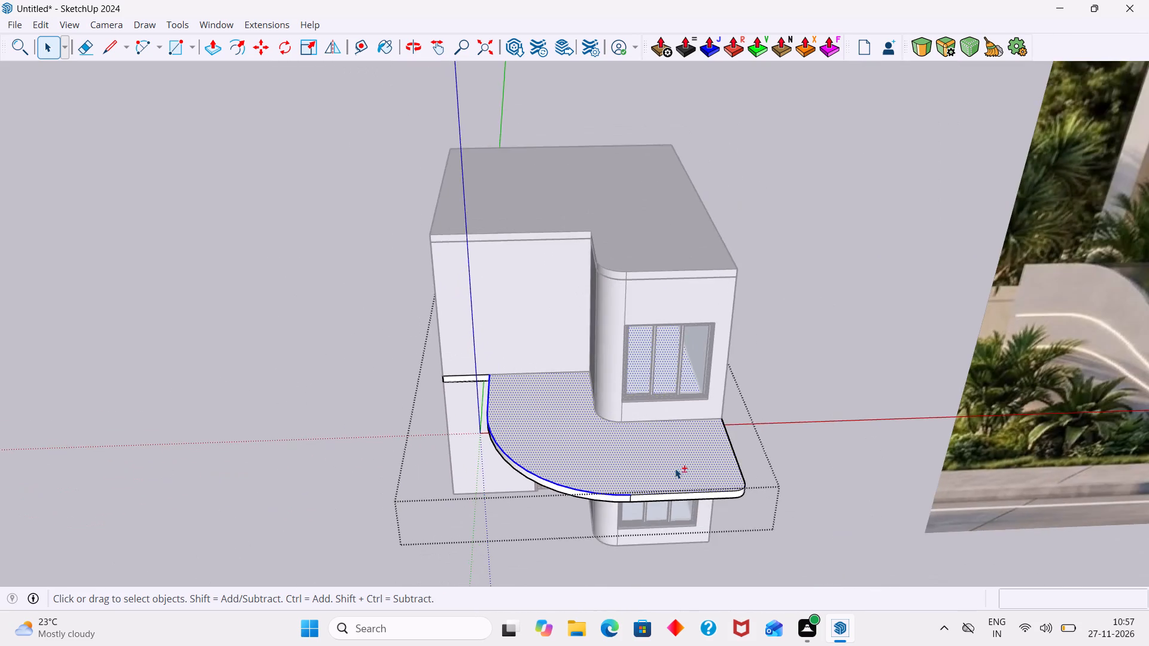
shift+scroll(688, 477, up, 10)
shift+click(779, 451)
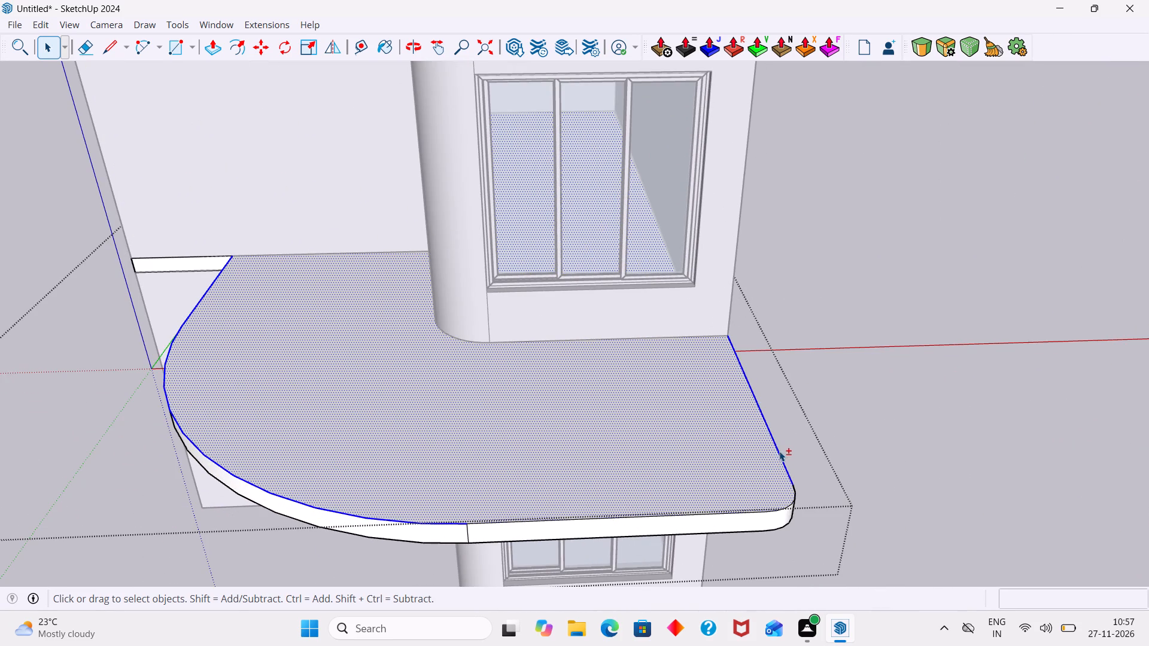
shift+scroll(777, 455, down, 4)
shift+middle_drag(762, 456, 729, 453)
shift+scroll(755, 478, up, 13)
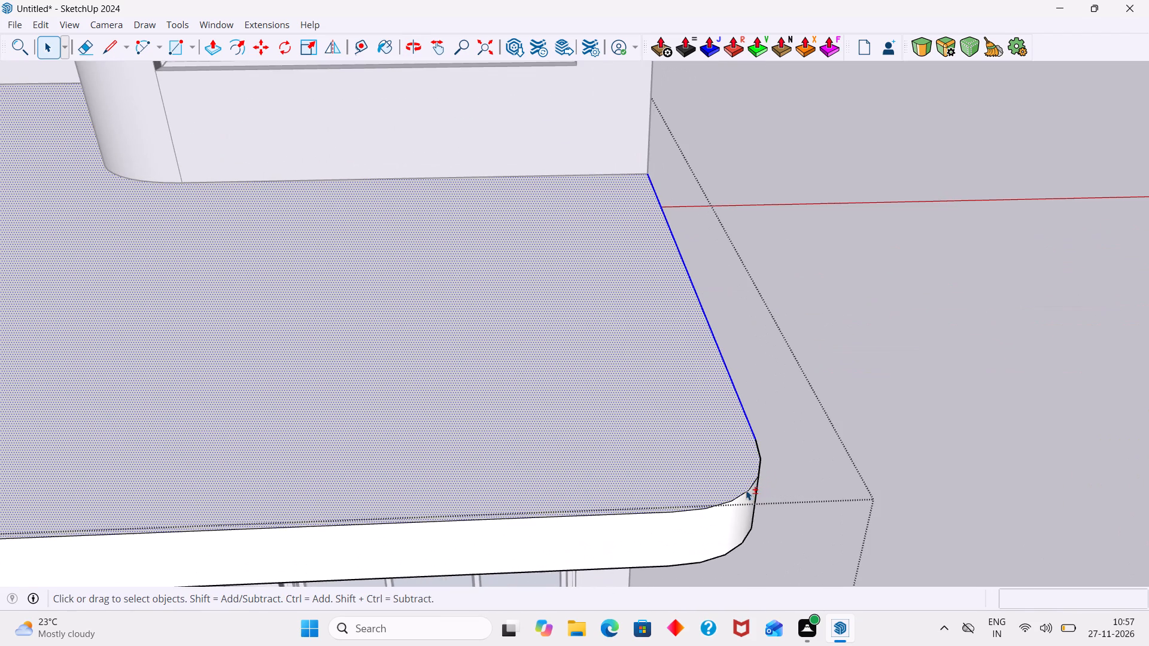
shift+click(746, 490)
shift+click(753, 482)
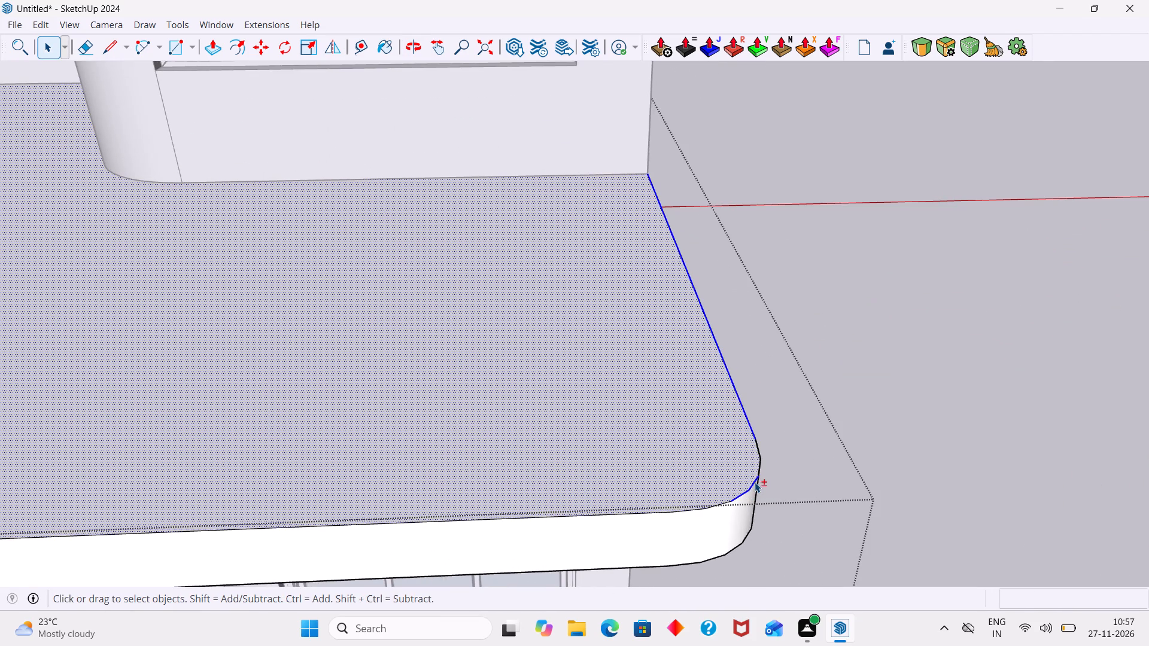
shift+click(759, 470)
shift+click(761, 455)
shift+scroll(697, 511, up, 5)
shift+click(697, 508)
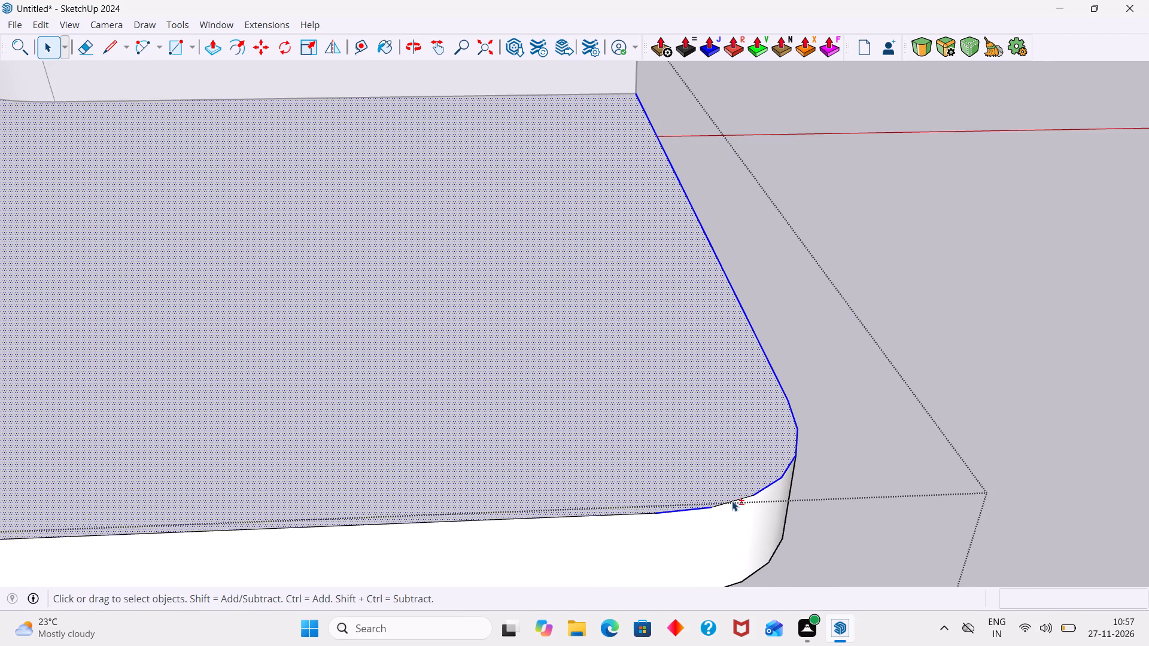
shift+click(732, 501)
shift+scroll(726, 505, down, 4)
shift+middle_drag(737, 498, 814, 472)
shift+scroll(755, 483, up, 3)
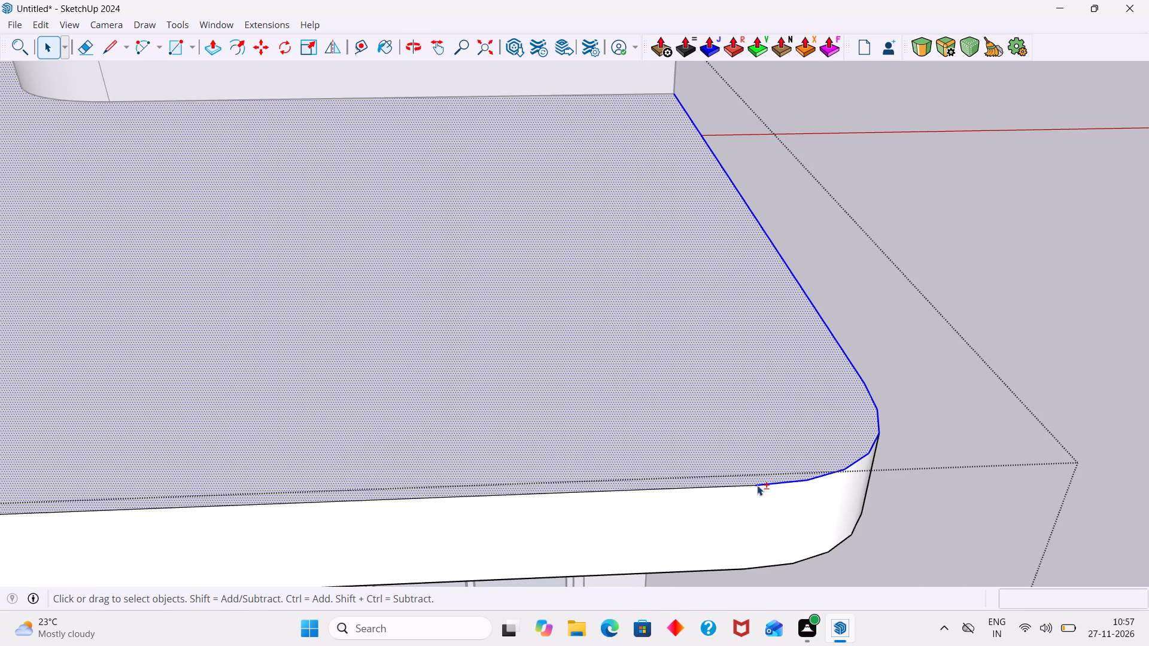
shift+click(758, 485)
shift+scroll(713, 492, down, 13)
shift+middle_drag(624, 489, 777, 481)
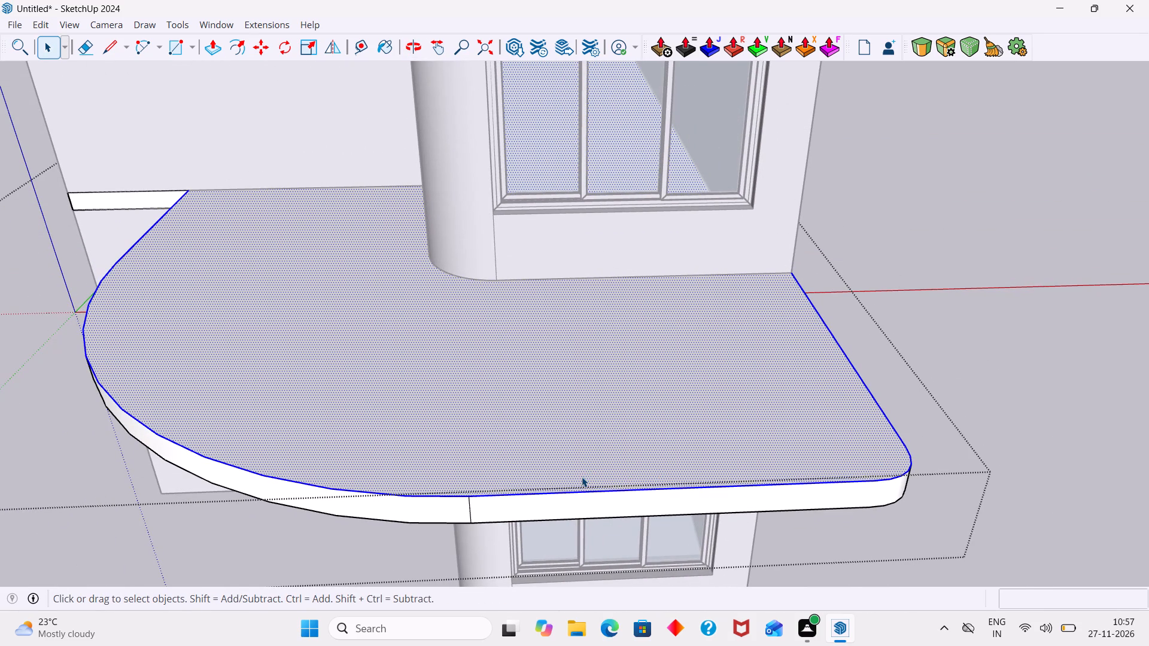
key(f)
click(570, 489)
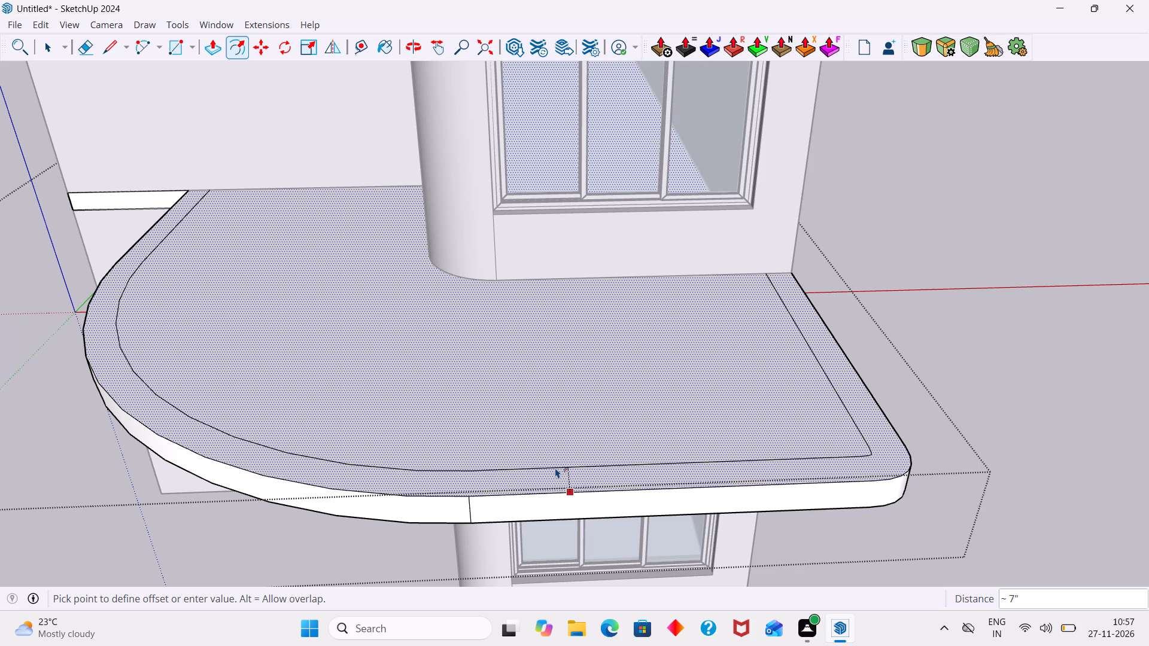
text(4")
key(Return)
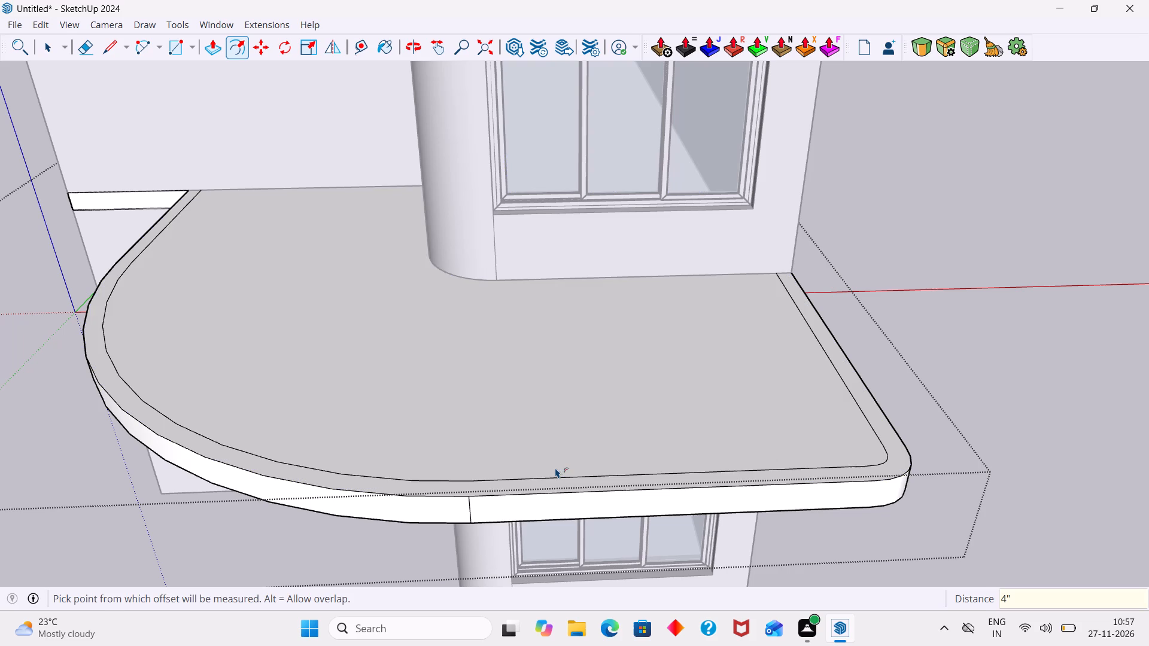
key(space)
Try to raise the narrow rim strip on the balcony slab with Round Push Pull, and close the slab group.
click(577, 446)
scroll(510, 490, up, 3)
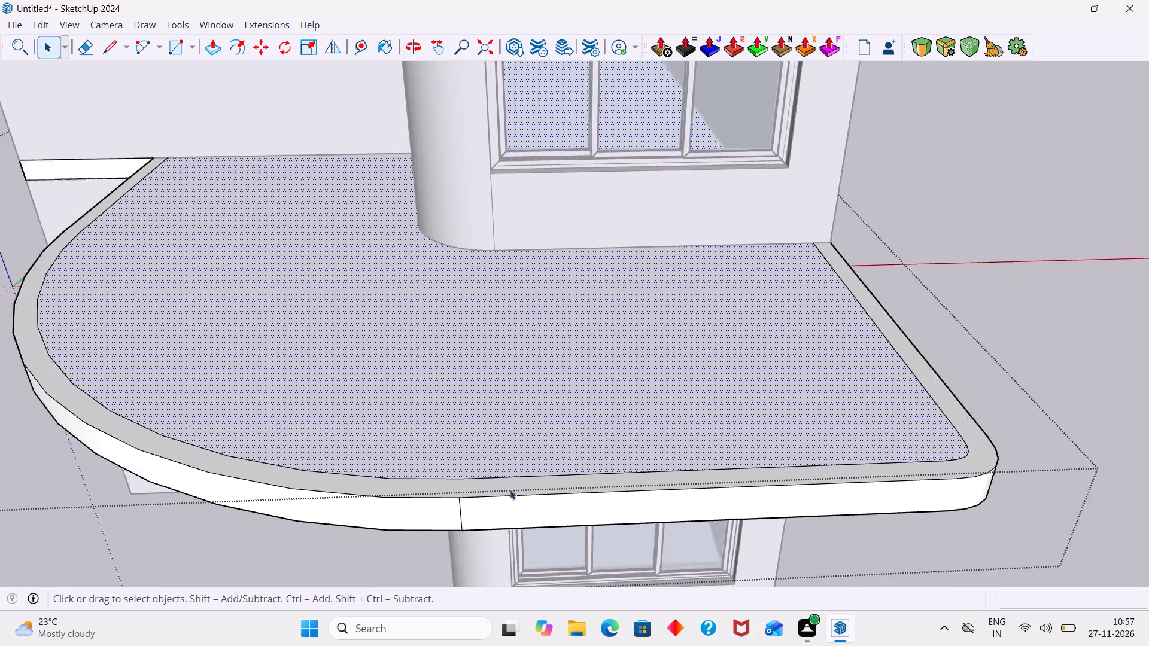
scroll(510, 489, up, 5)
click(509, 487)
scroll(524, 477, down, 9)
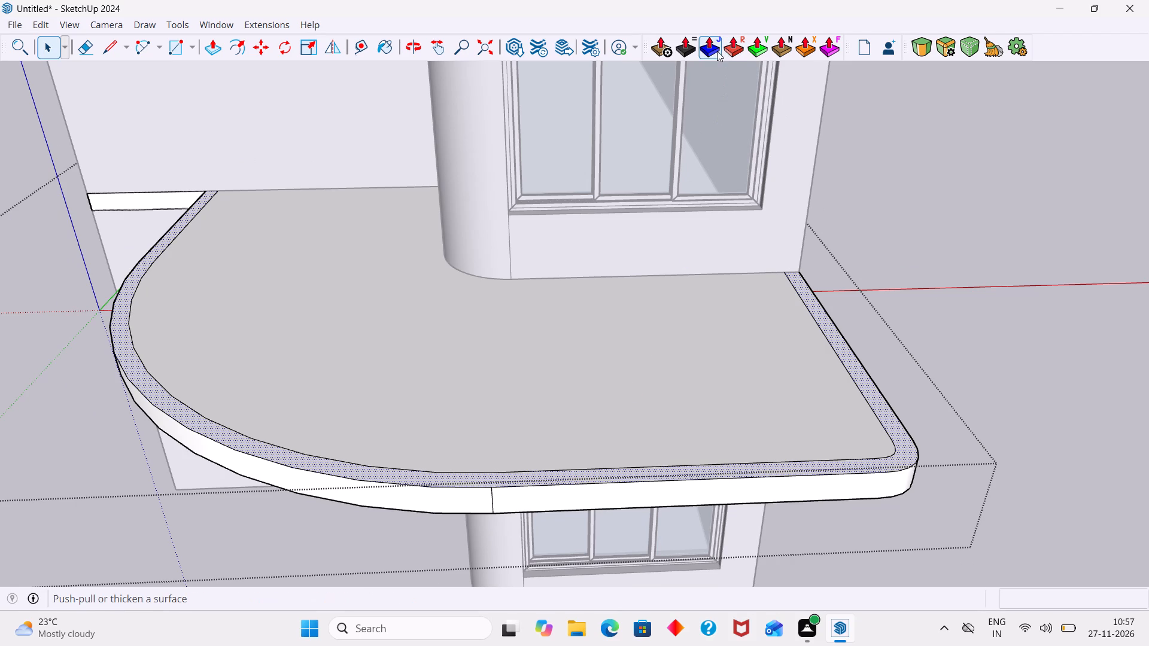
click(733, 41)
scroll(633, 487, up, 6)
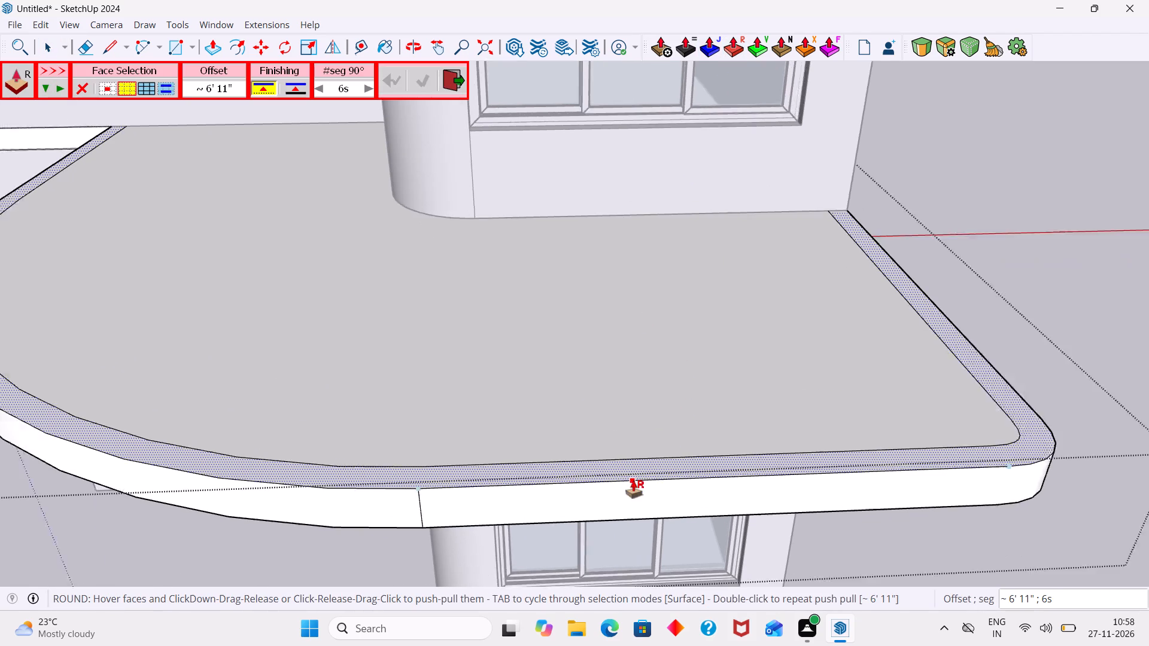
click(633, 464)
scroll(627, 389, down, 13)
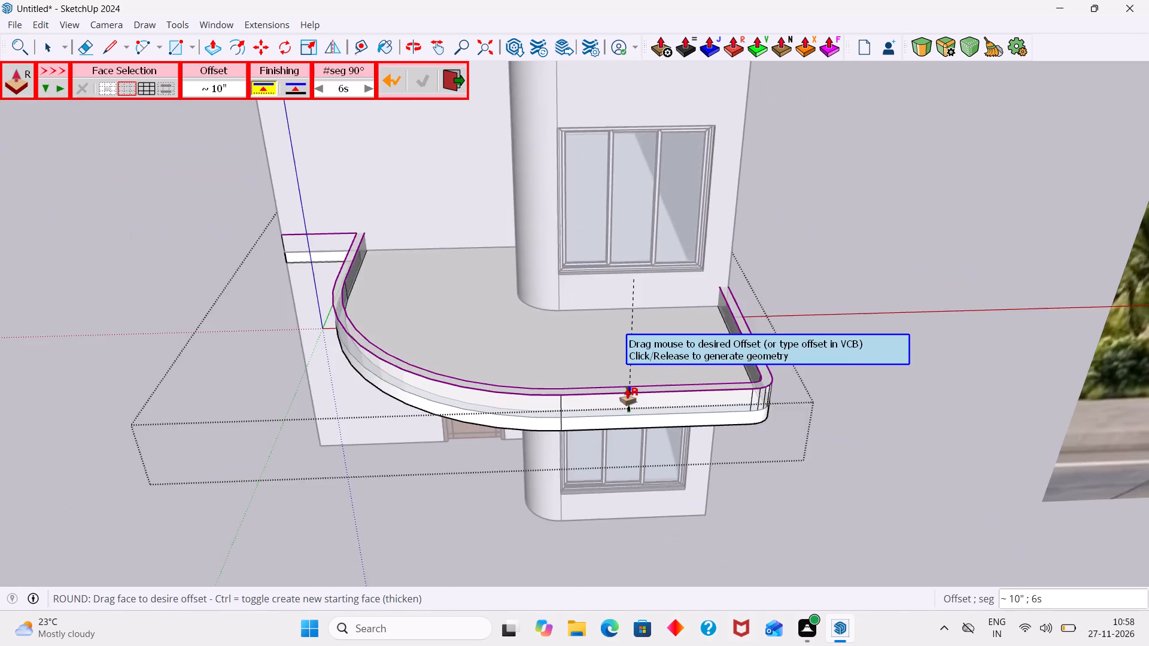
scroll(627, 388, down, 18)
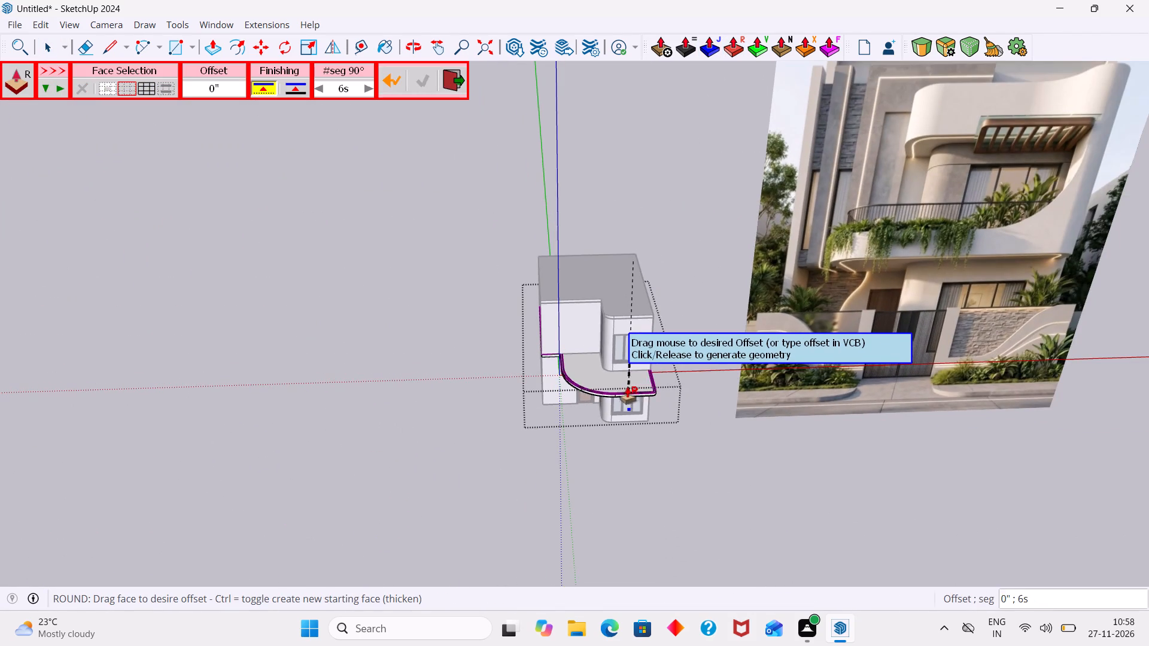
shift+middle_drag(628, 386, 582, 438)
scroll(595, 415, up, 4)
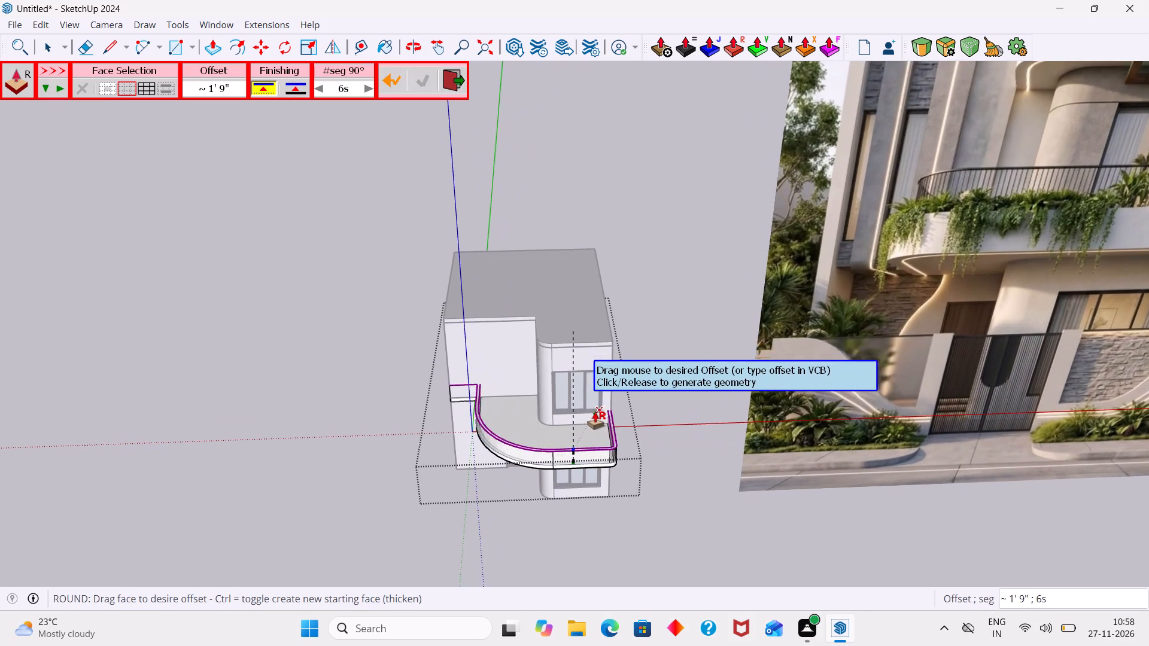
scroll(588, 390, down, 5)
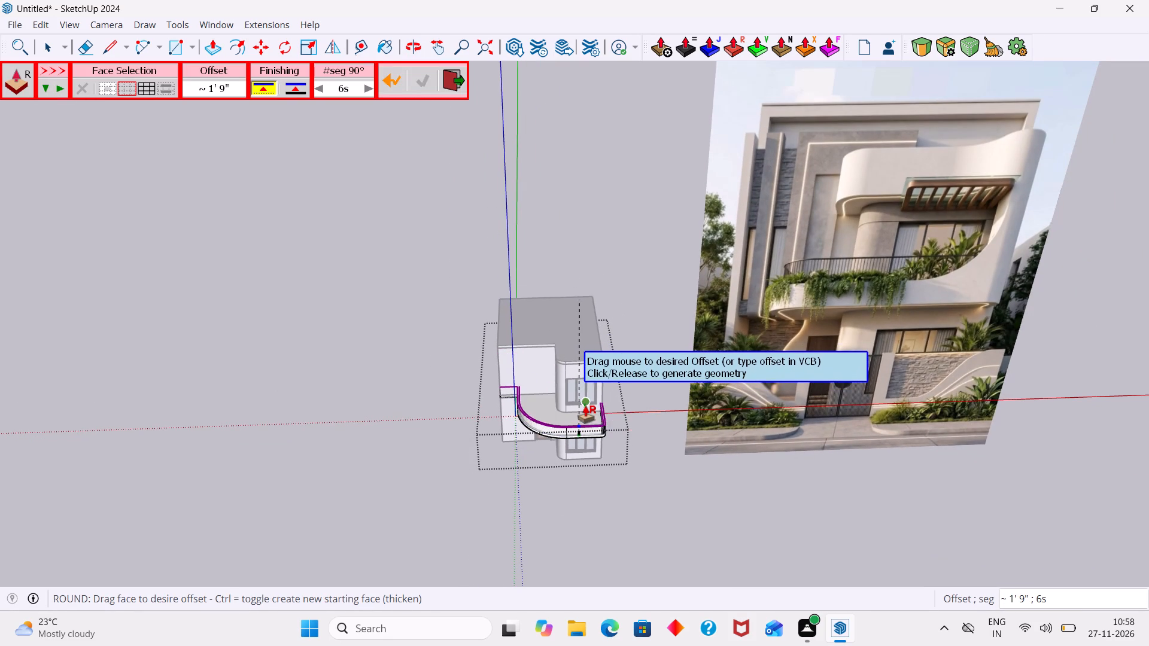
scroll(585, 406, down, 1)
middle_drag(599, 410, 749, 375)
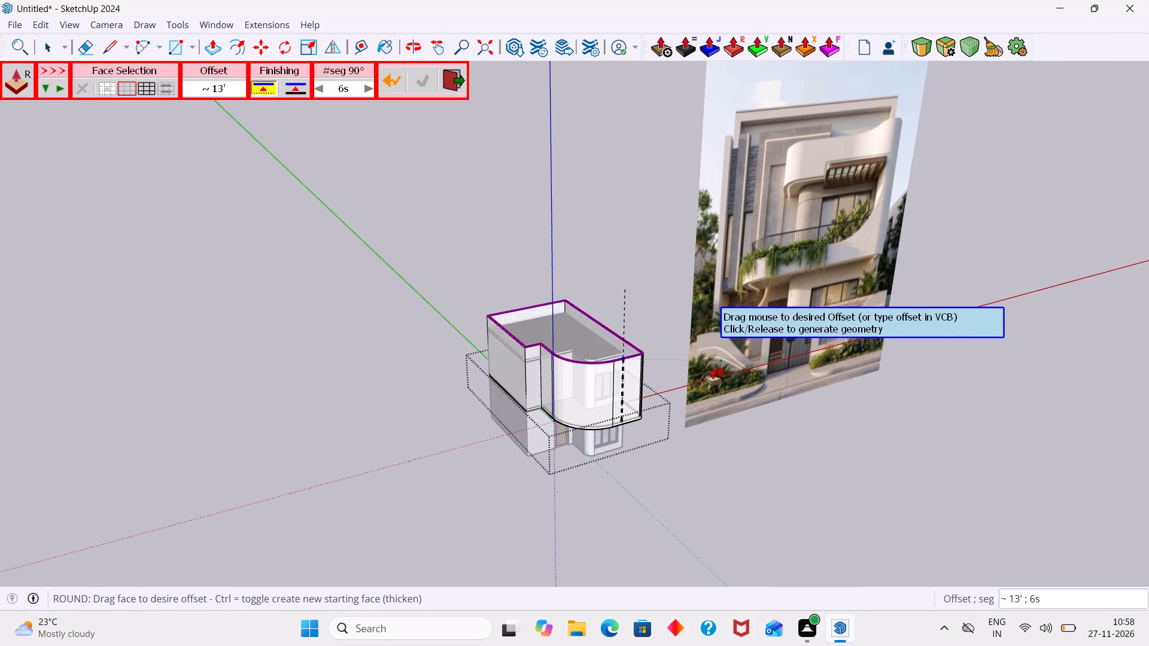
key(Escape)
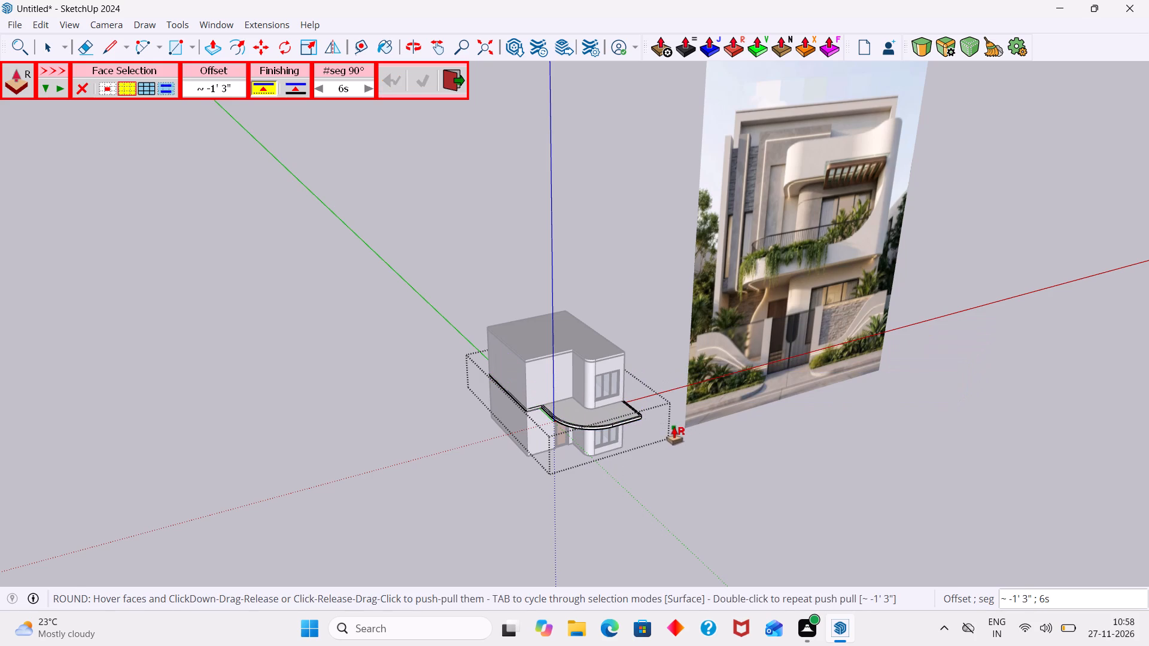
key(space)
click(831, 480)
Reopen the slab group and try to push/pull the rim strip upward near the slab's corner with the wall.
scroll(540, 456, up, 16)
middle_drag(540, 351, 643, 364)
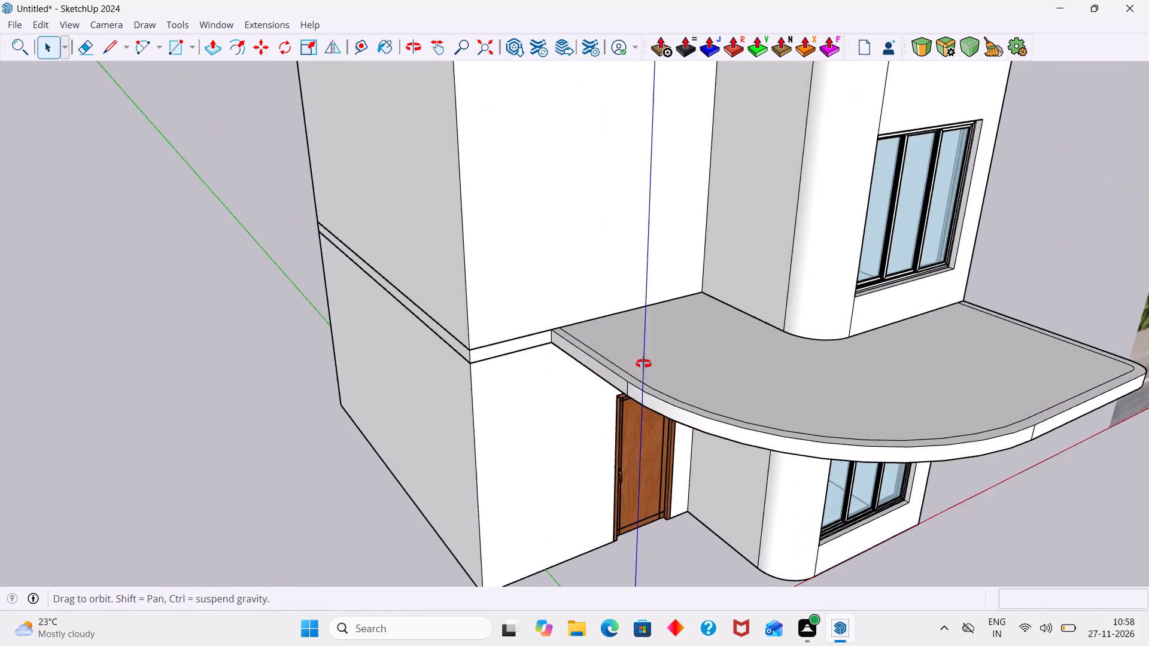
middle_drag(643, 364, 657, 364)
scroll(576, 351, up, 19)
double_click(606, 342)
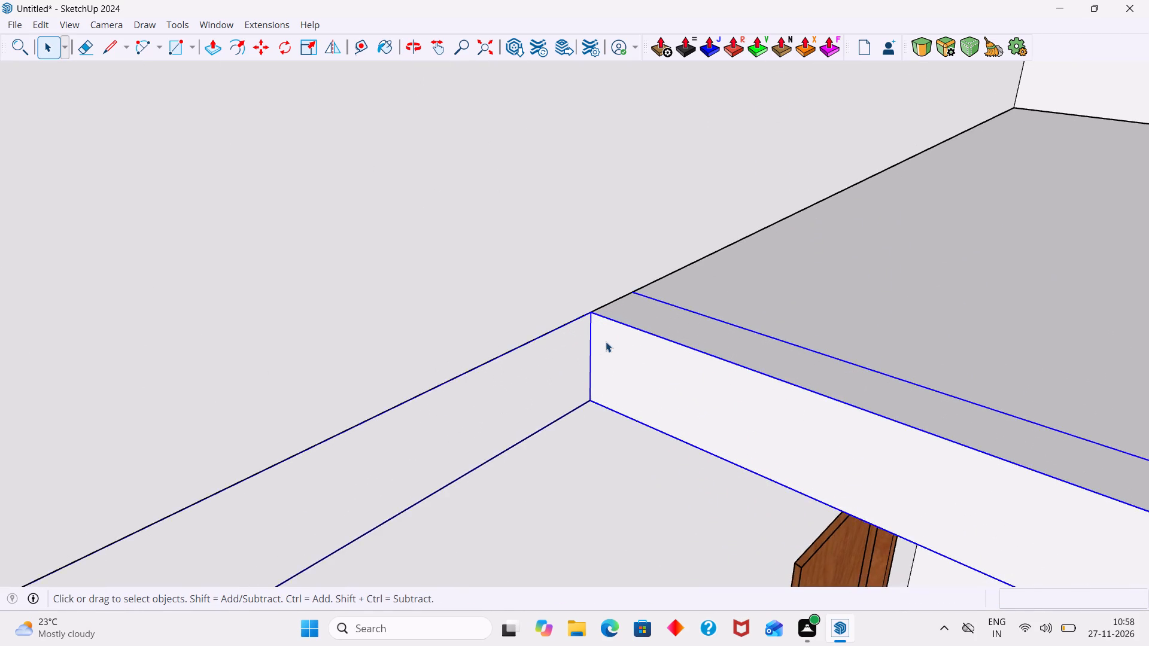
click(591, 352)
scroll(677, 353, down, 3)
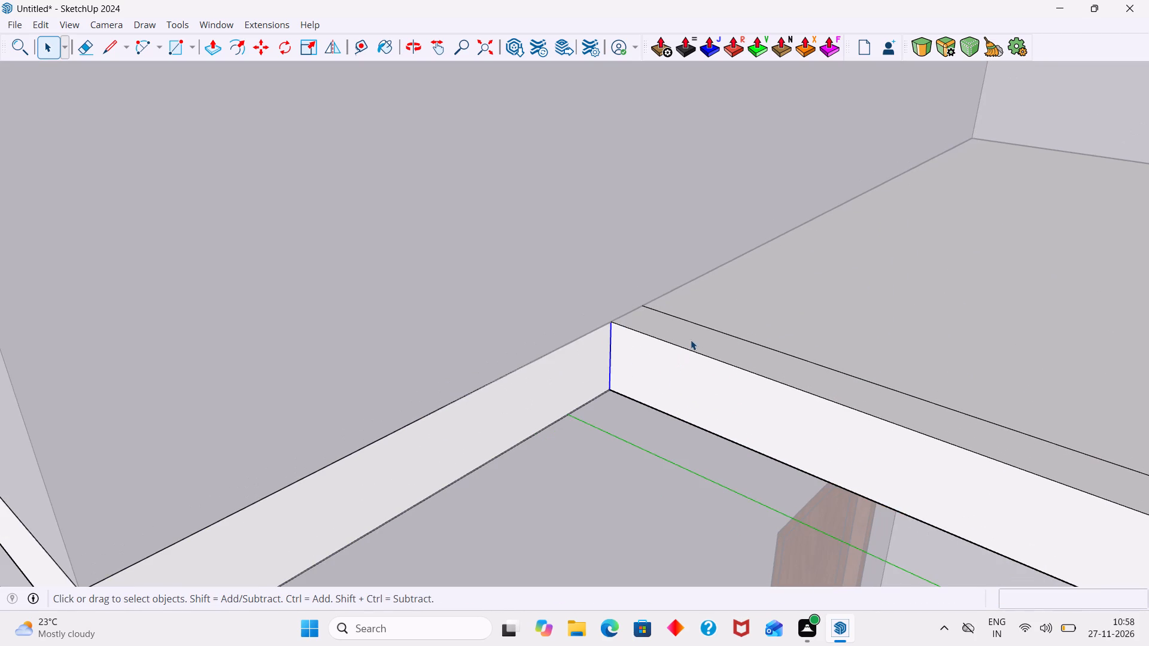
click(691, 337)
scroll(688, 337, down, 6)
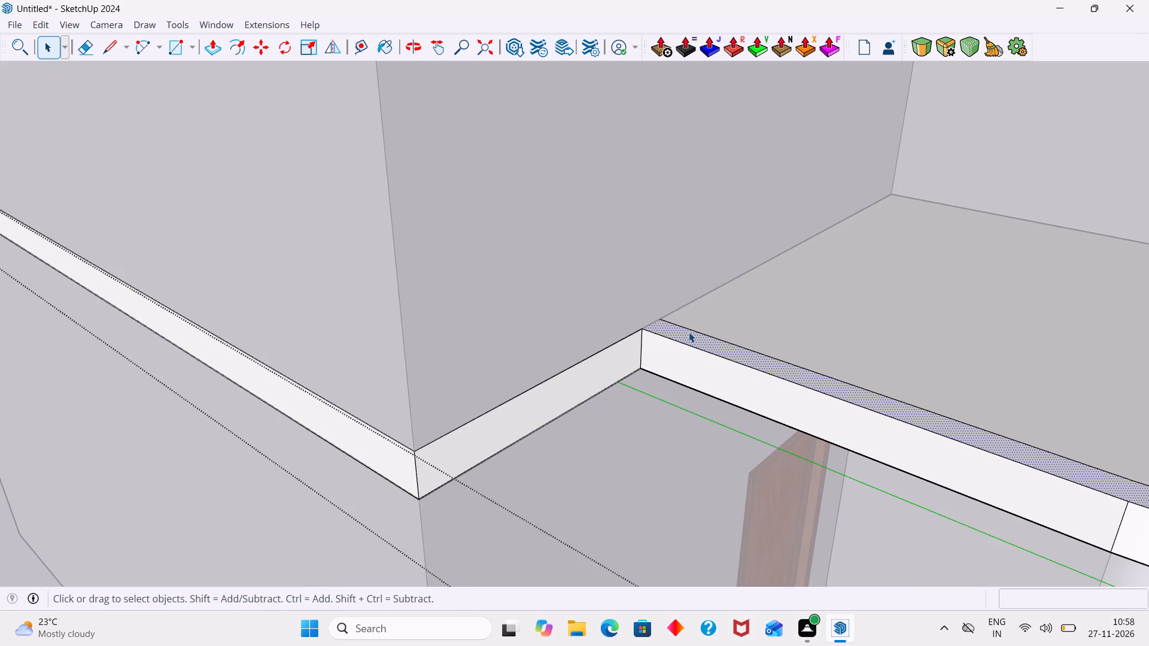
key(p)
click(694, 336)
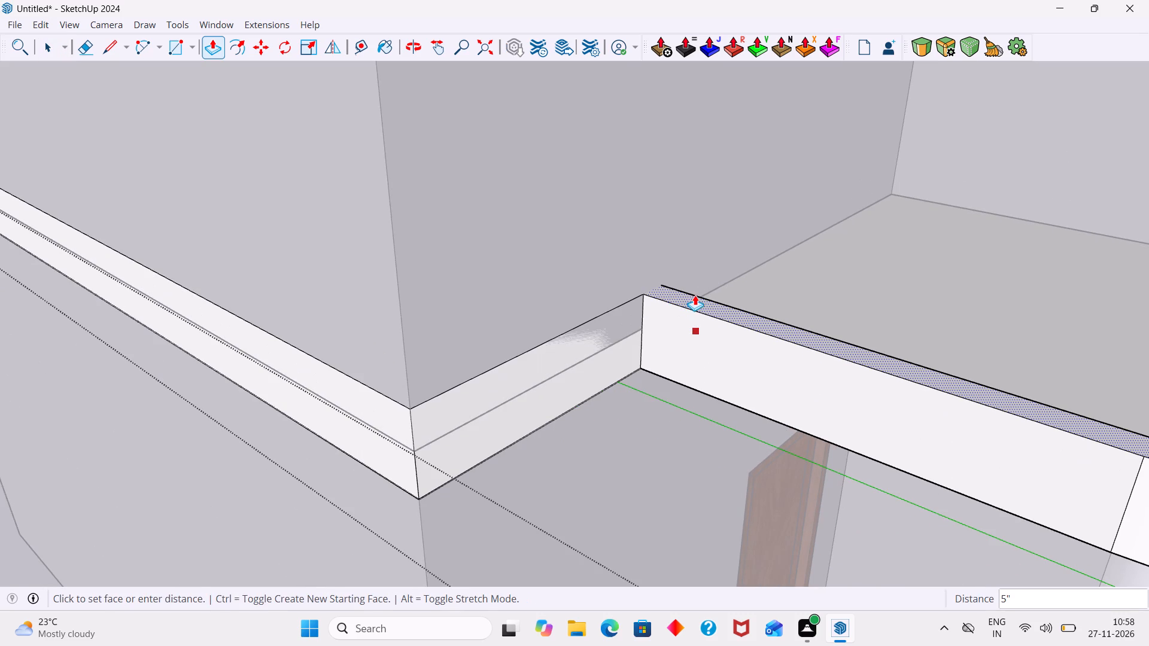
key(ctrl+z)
Draw a short line across the rim strip's end along the wall, from the offset line to the slab's outer corner.
key(l)
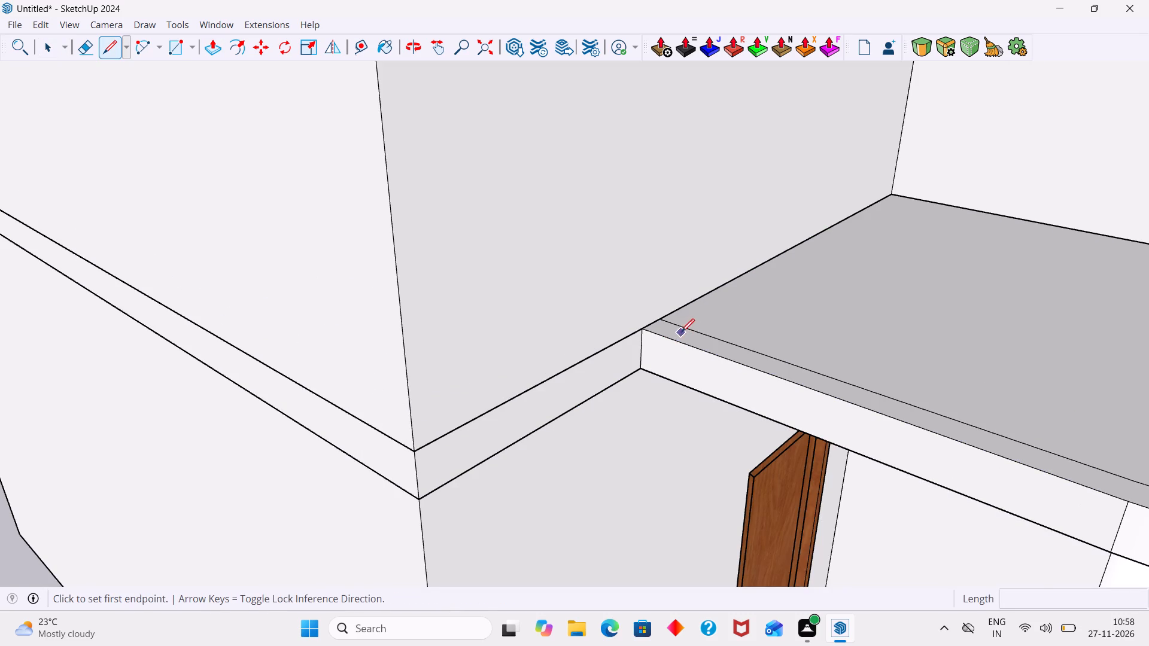
scroll(676, 329, up, 7)
click(658, 308)
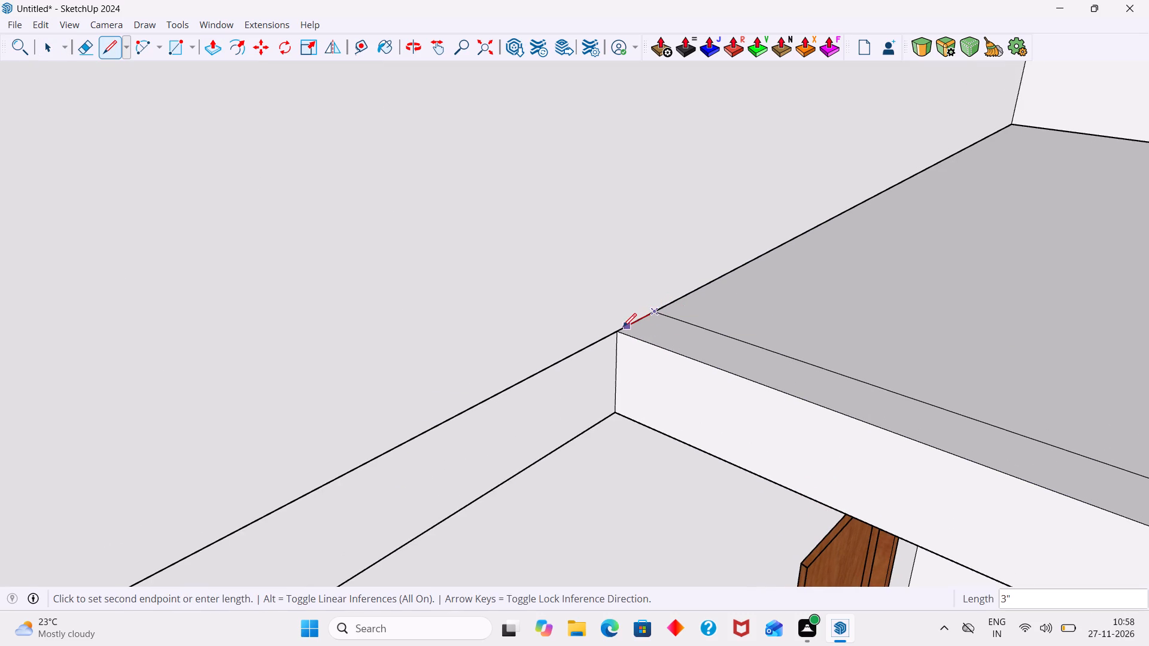
click(620, 331)
key(space)
click(695, 340)
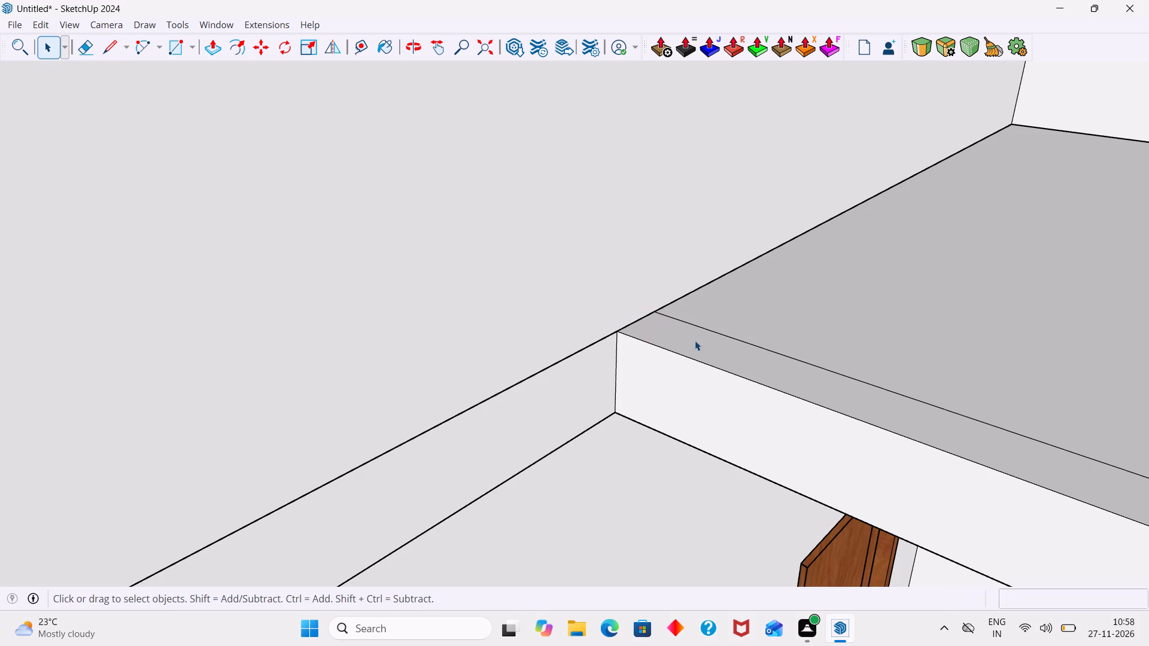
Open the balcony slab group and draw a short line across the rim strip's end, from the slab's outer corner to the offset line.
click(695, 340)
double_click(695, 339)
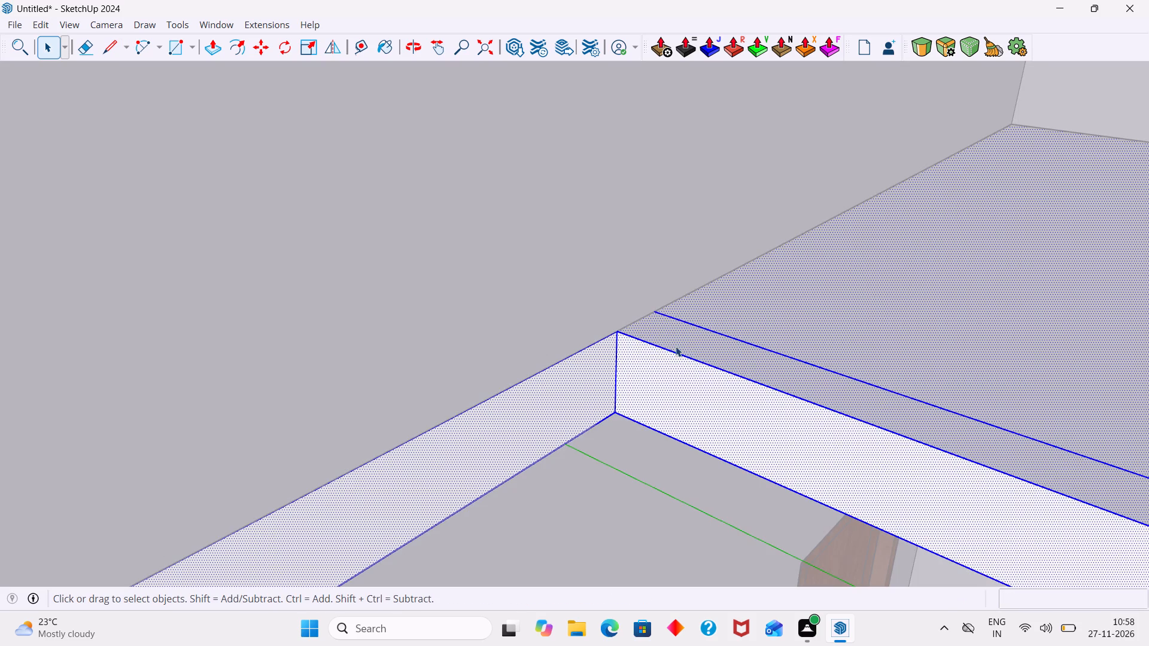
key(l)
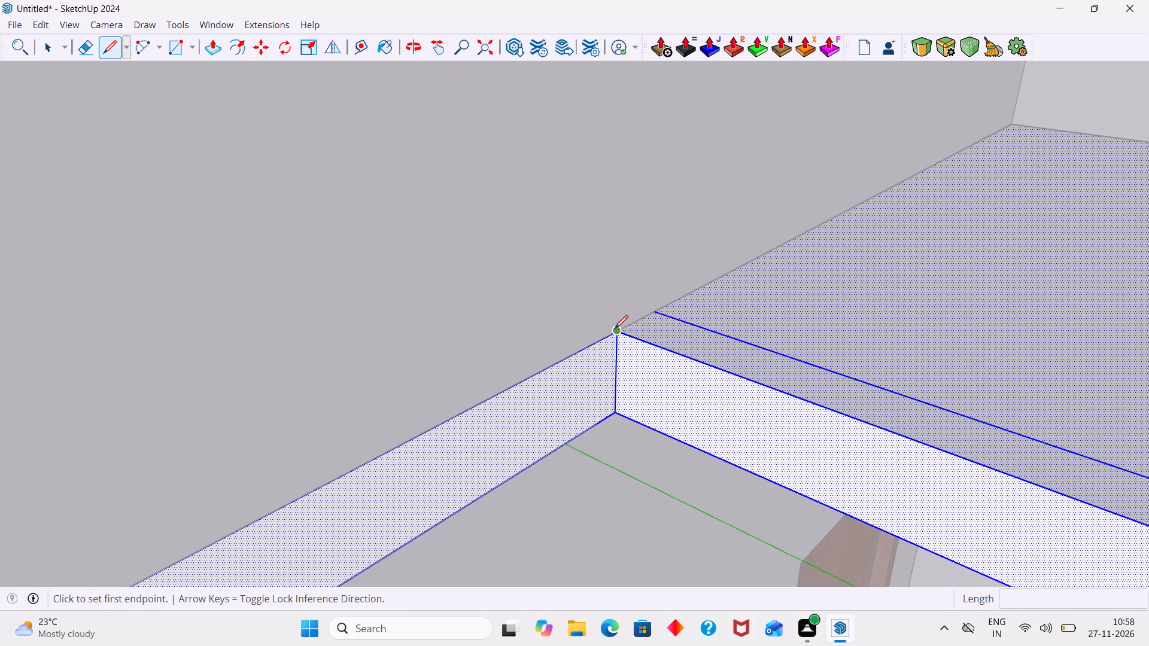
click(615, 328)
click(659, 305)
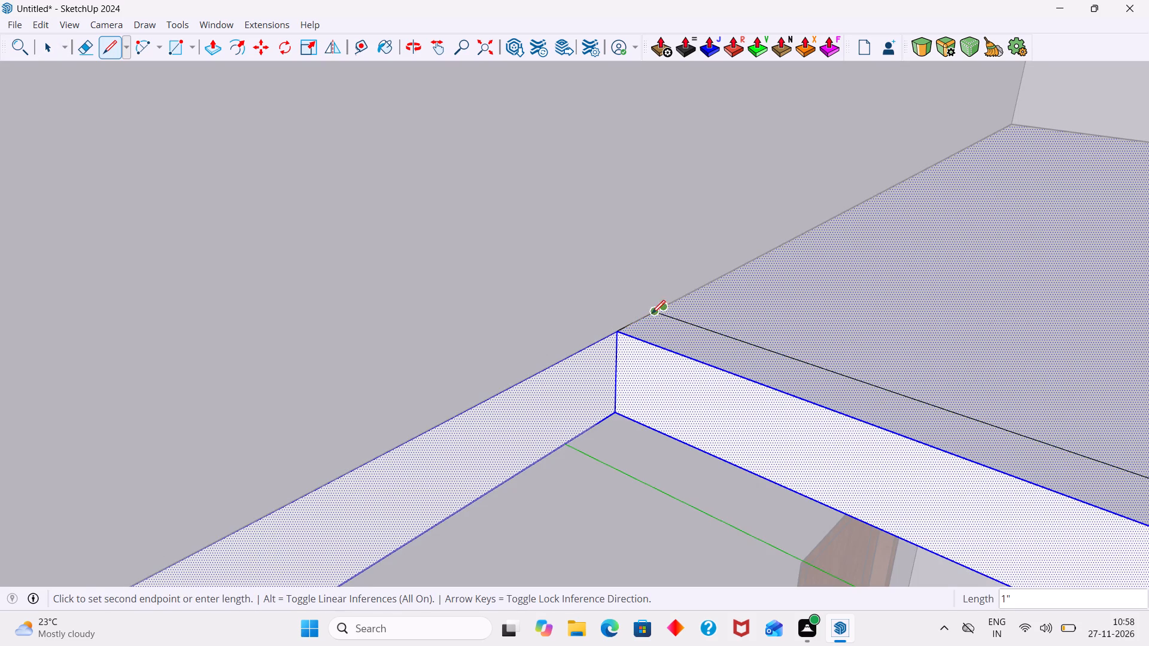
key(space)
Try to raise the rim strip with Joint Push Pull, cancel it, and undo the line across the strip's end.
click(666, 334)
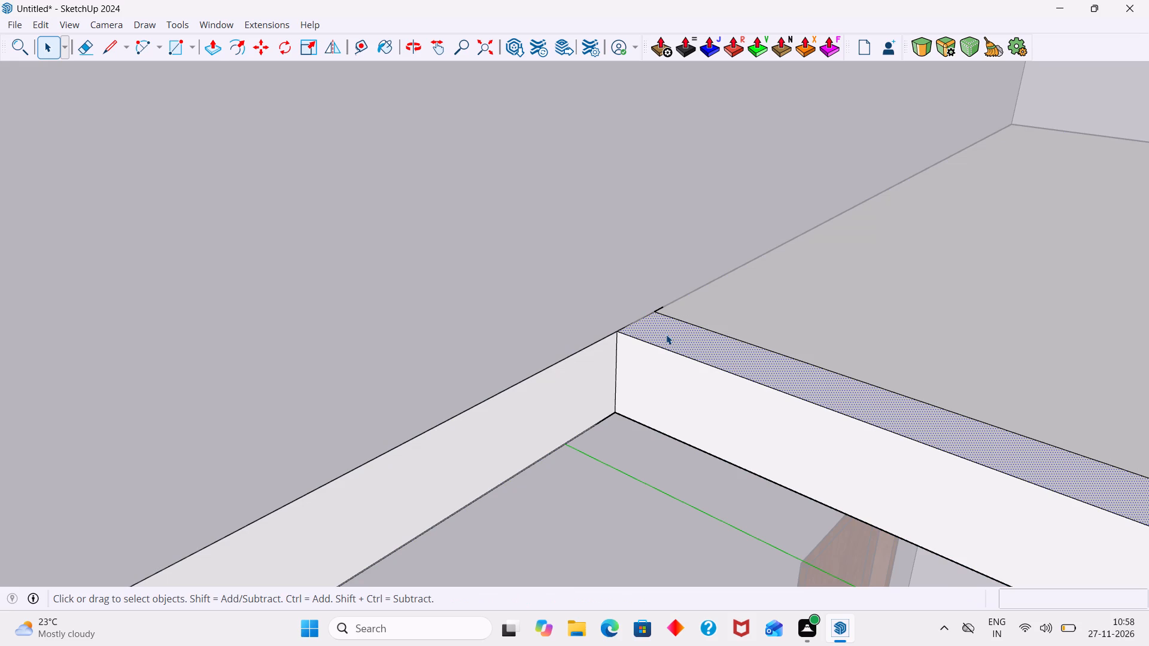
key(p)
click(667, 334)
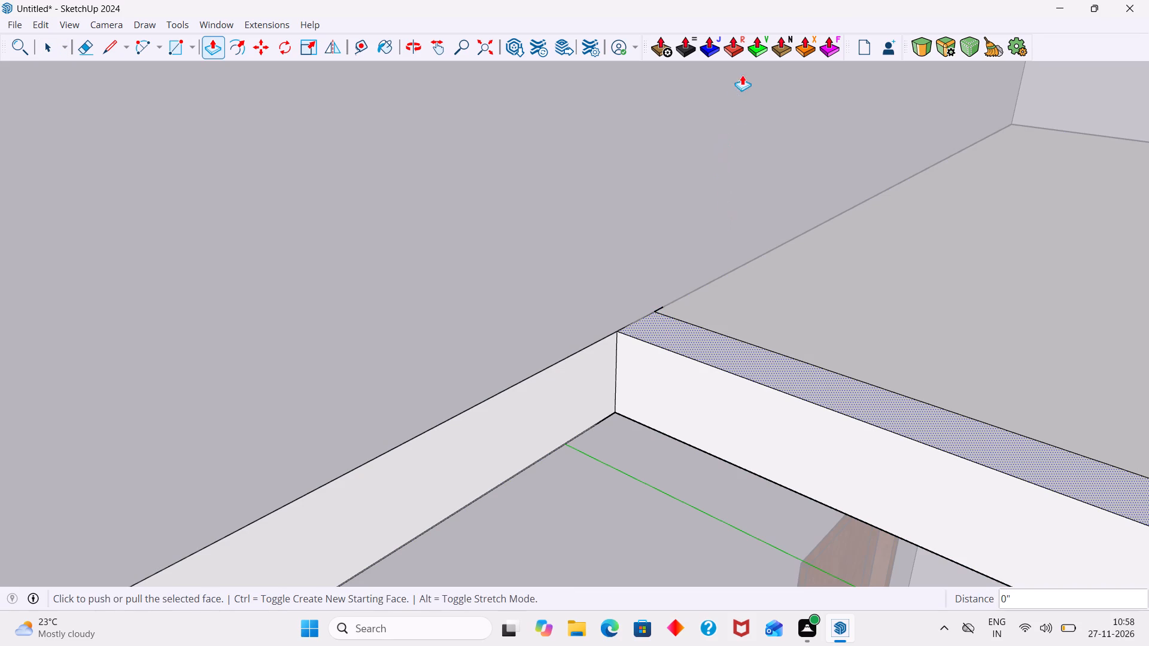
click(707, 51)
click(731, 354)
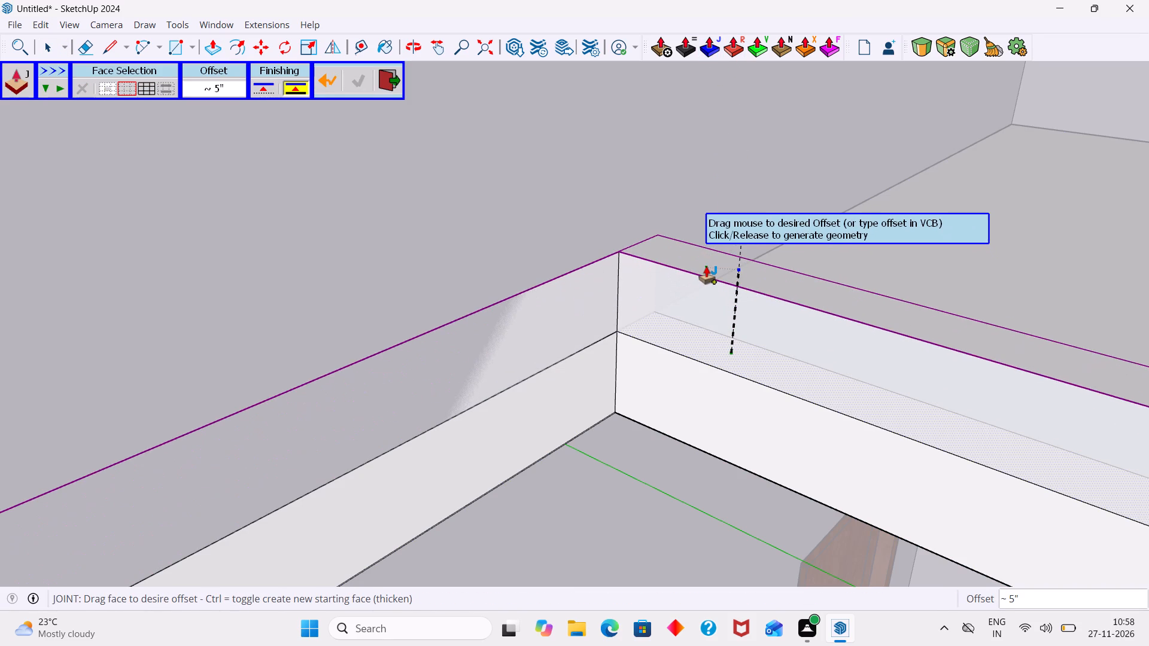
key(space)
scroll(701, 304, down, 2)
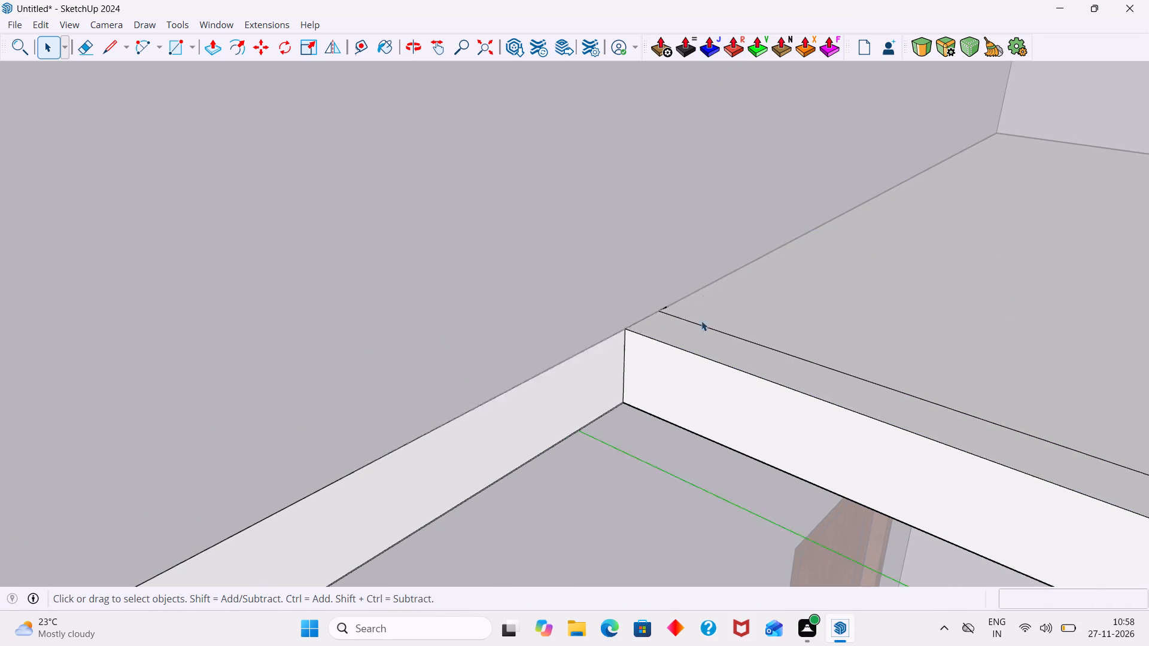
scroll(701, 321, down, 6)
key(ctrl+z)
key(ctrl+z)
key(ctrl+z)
Isolate the first-floor balcony slab group from the rest of the model.
scroll(697, 330, down, 2)
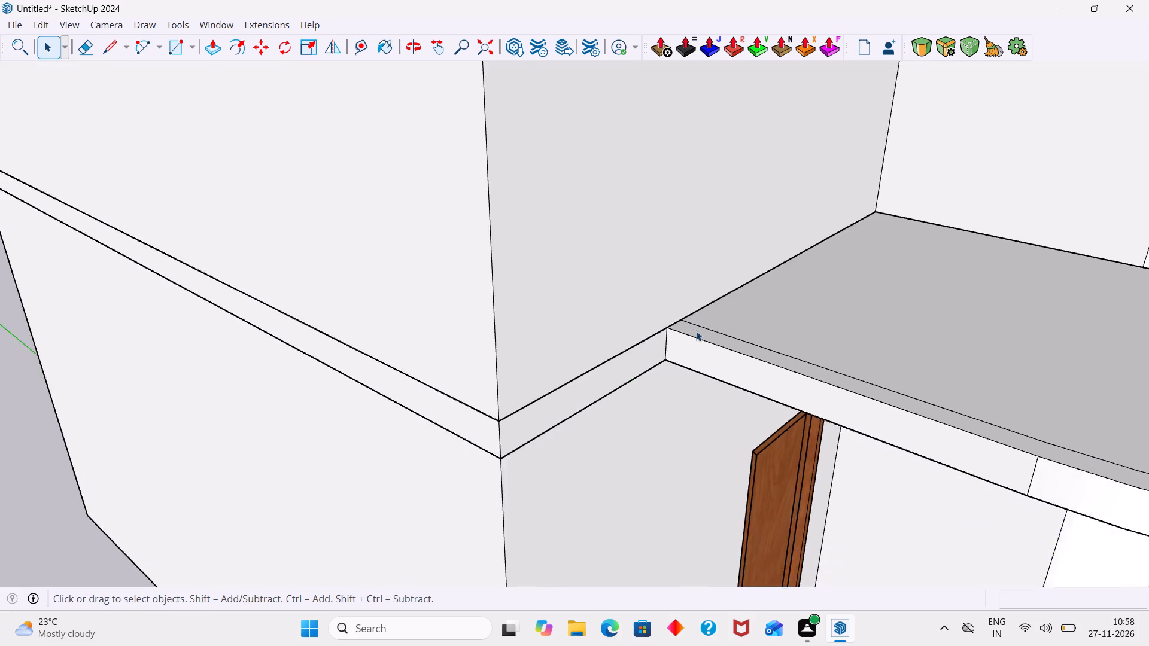
scroll(696, 331, down, 5)
shift+middle_drag(677, 338, 504, 326)
scroll(572, 324, down, 12)
drag(966, 354, 959, 350)
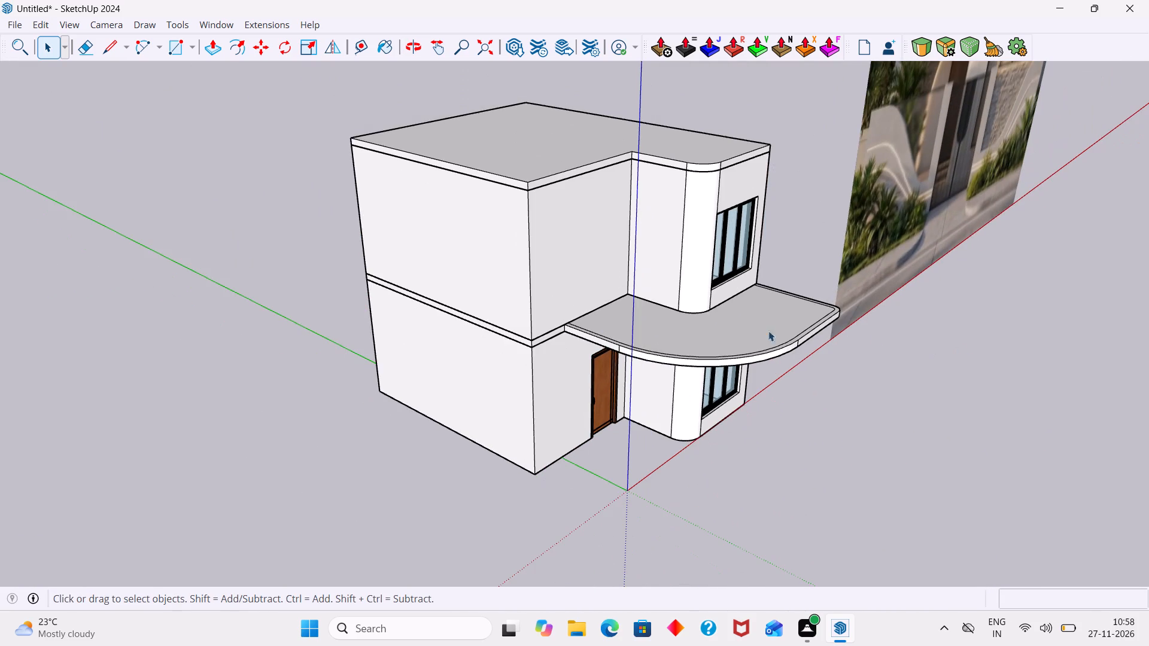
middle_drag(619, 359, 568, 441)
scroll(540, 394, up, 20)
scroll(540, 394, up, 1)
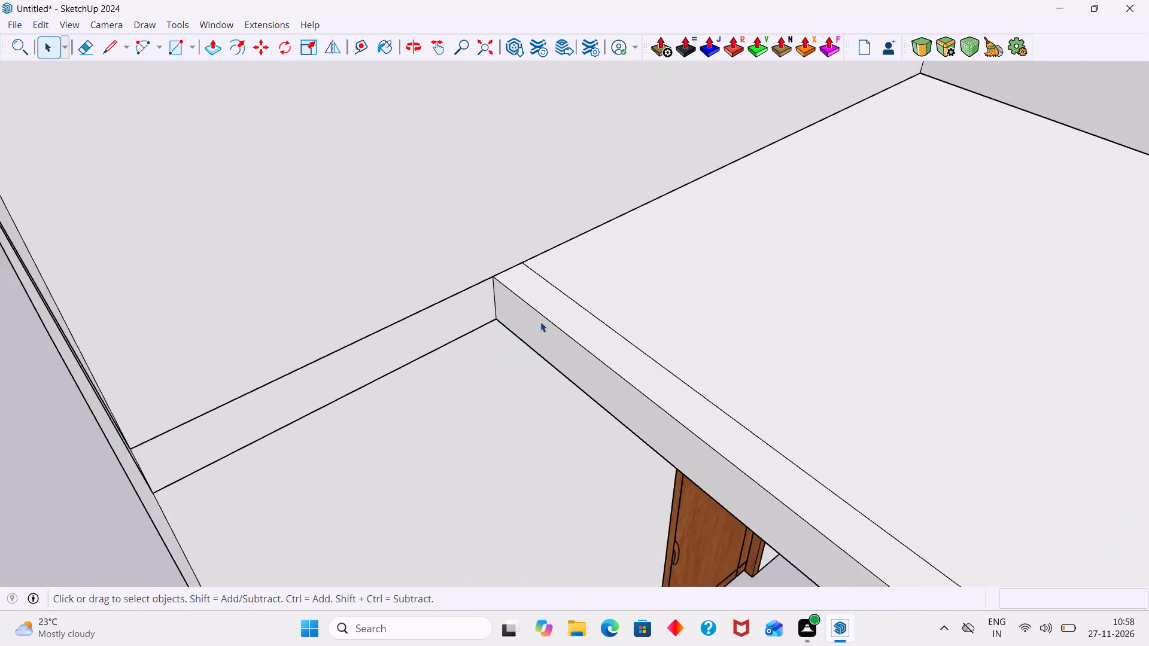
scroll(540, 322, up, 5)
click(551, 297)
scroll(557, 292, down, 20)
scroll(557, 292, down, 2)
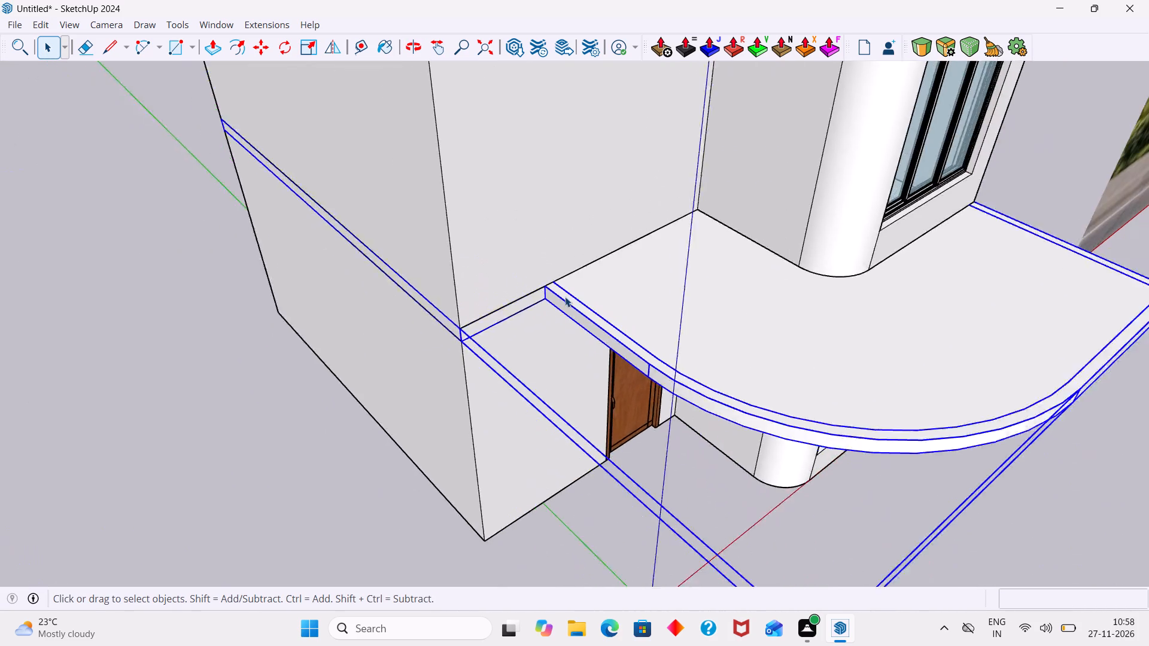
scroll(565, 297, down, 7)
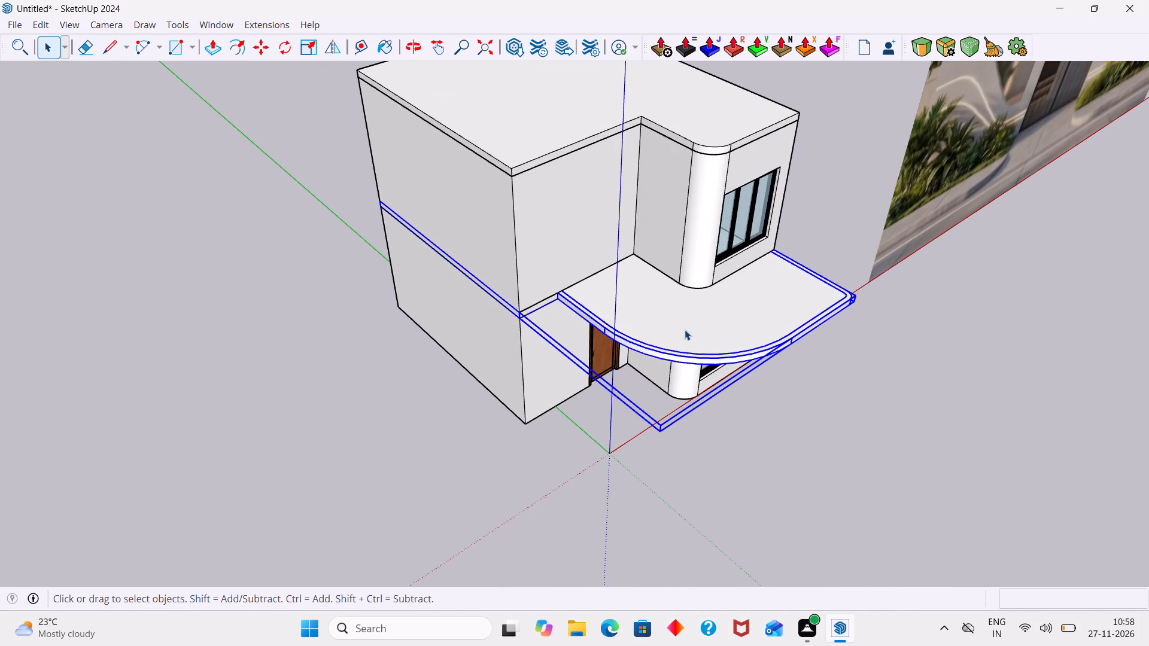
right_click(697, 337)
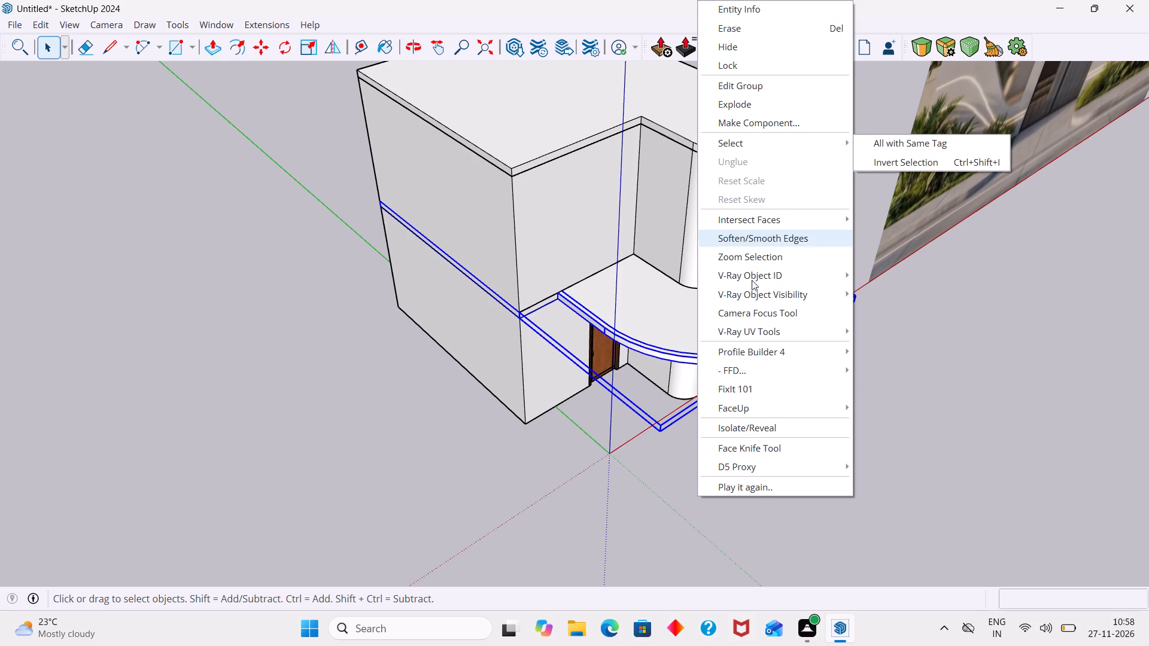
click(764, 425)
scroll(638, 351, up, 1)
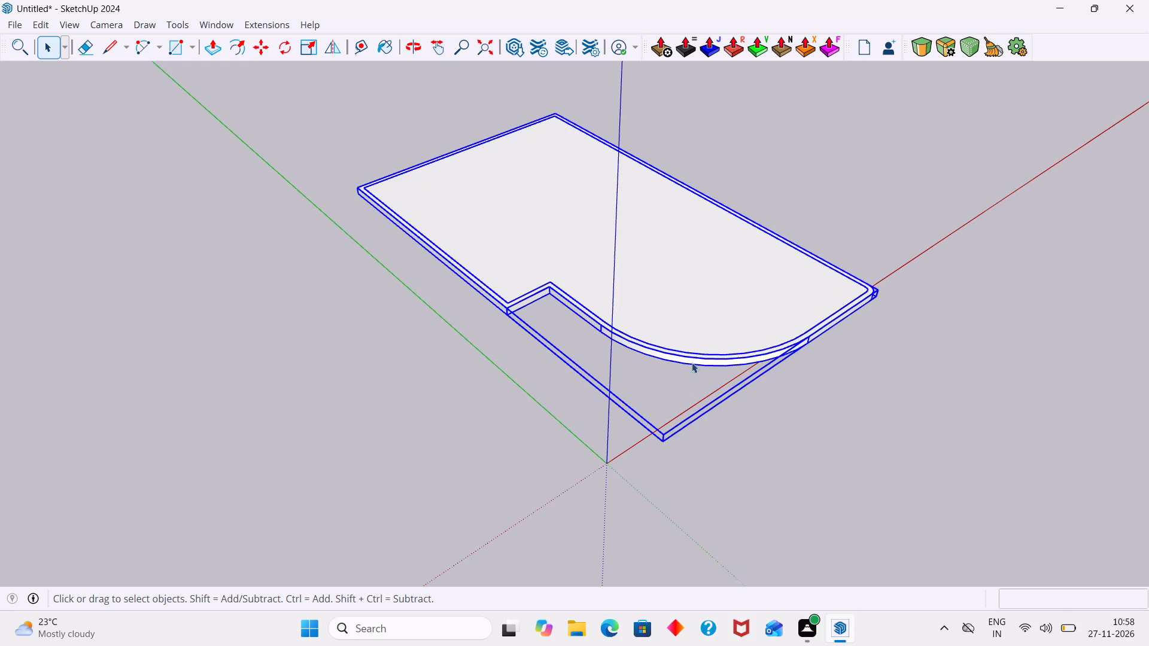
click(896, 368)
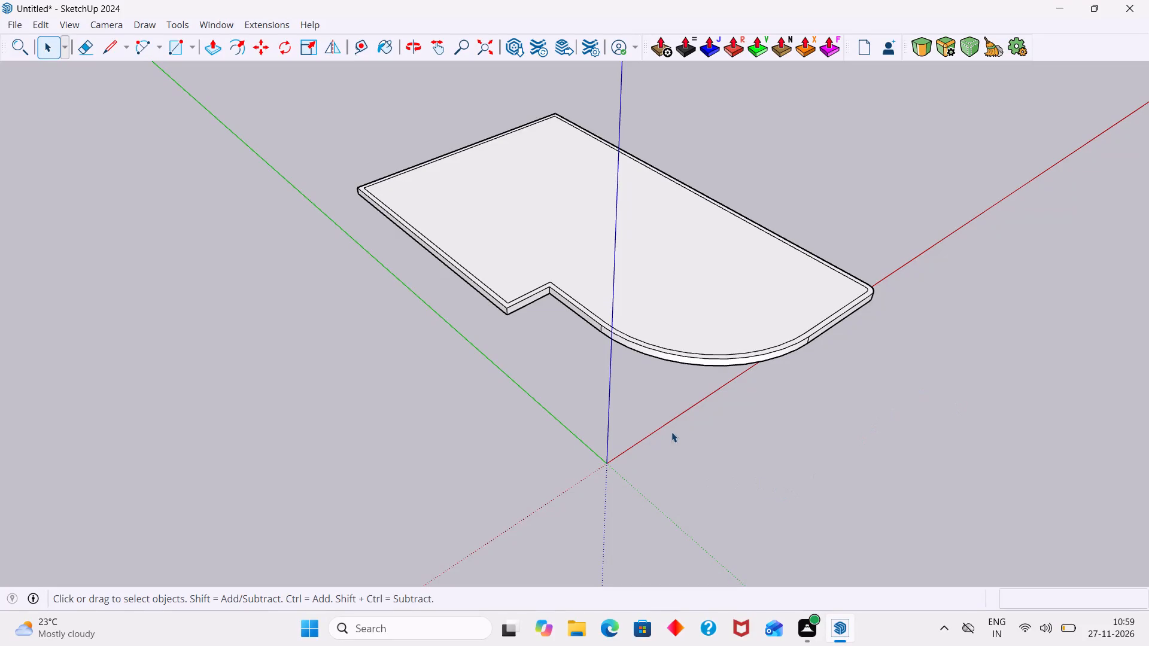
Open the isolated slab group and select the rim's top face at the inner corner of the notch.
middle_drag(664, 419, 510, 544)
scroll(382, 427, up, 11)
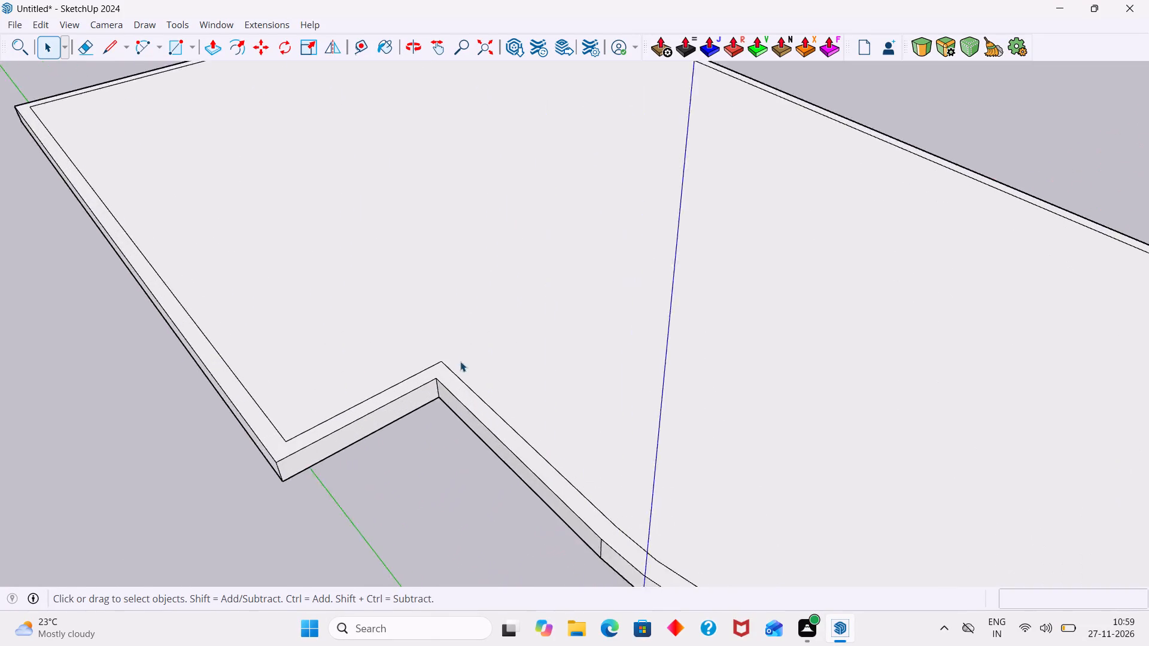
scroll(460, 361, up, 3)
scroll(442, 379, down, 13)
scroll(430, 379, up, 16)
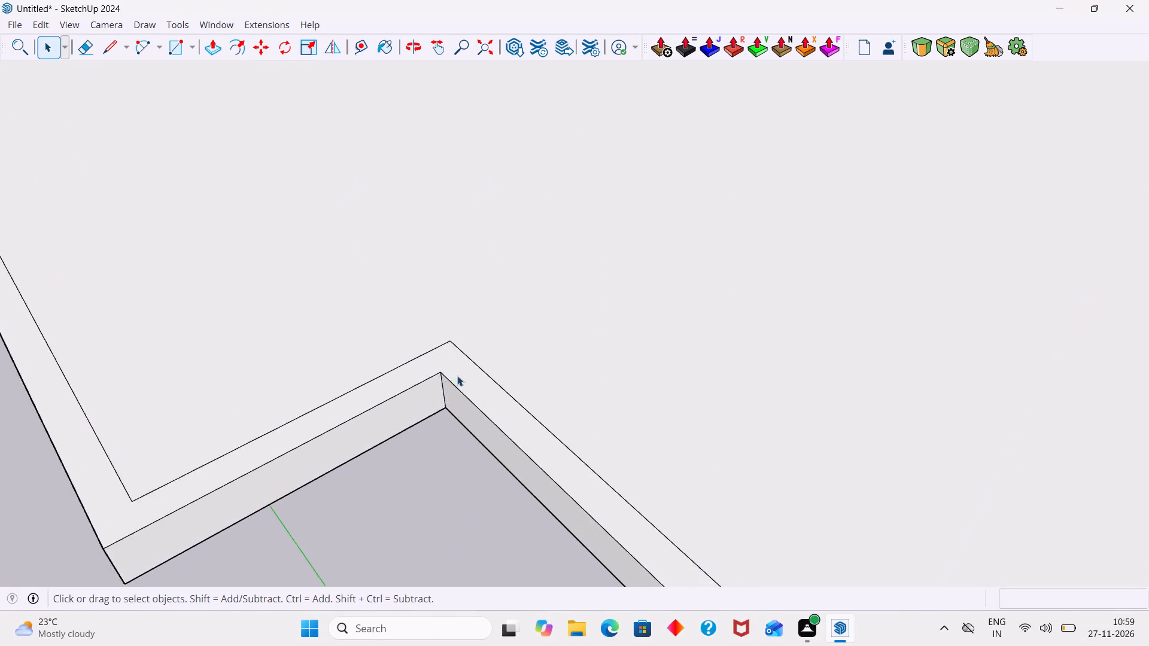
scroll(457, 376, up, 4)
triple_click(461, 374)
click(464, 371)
click(469, 377)
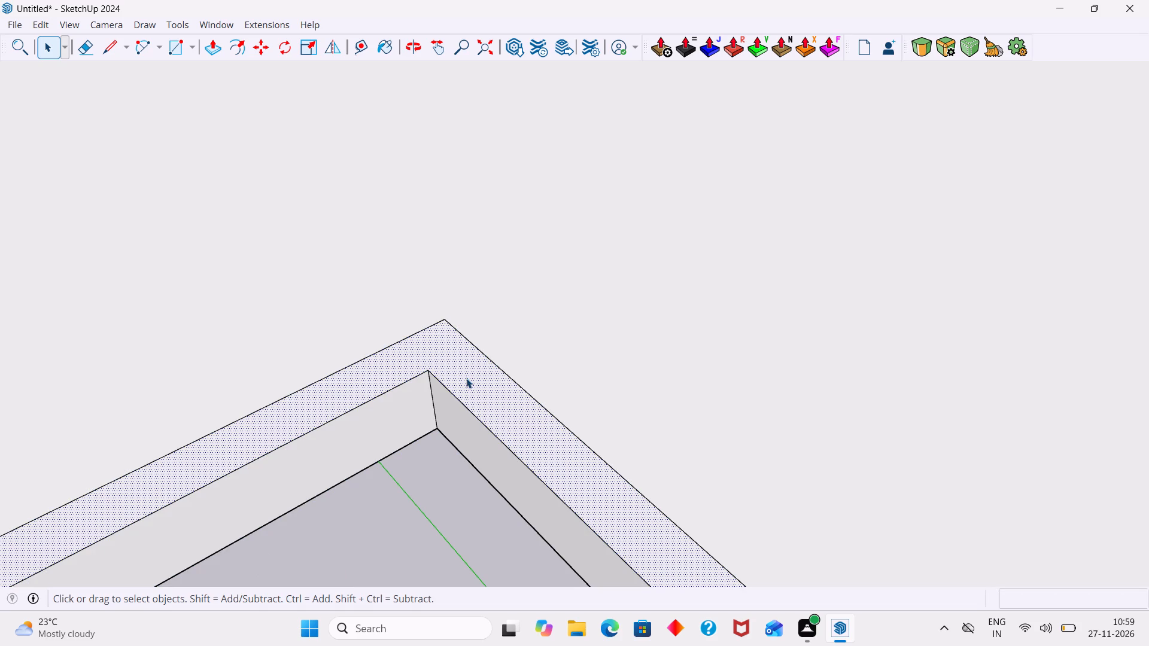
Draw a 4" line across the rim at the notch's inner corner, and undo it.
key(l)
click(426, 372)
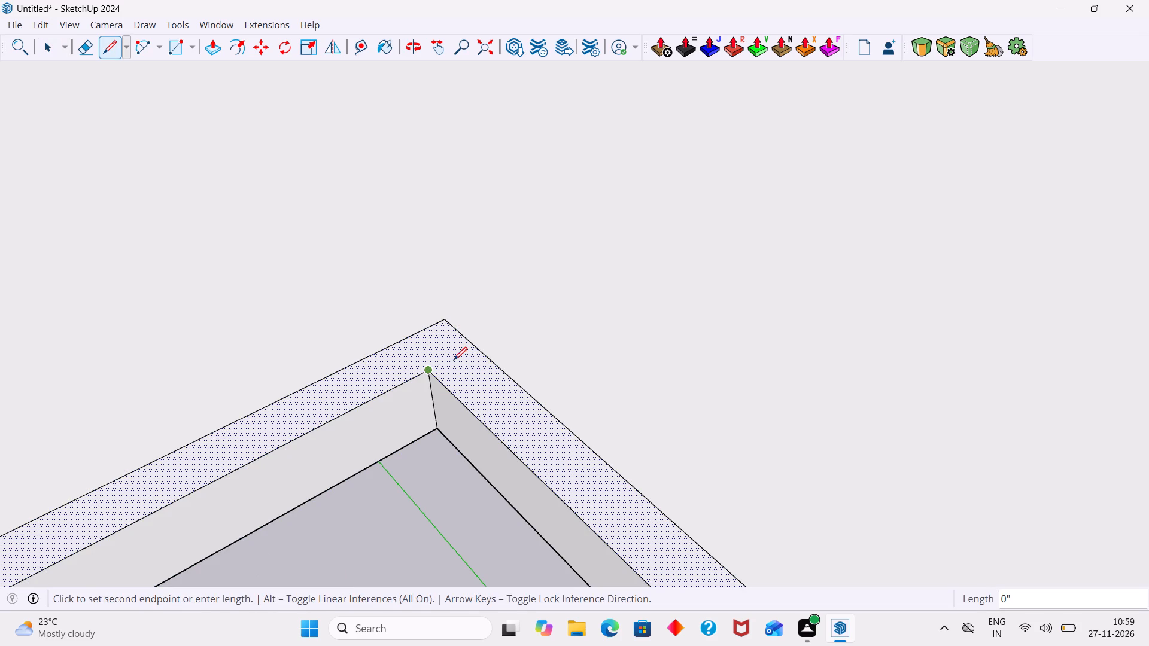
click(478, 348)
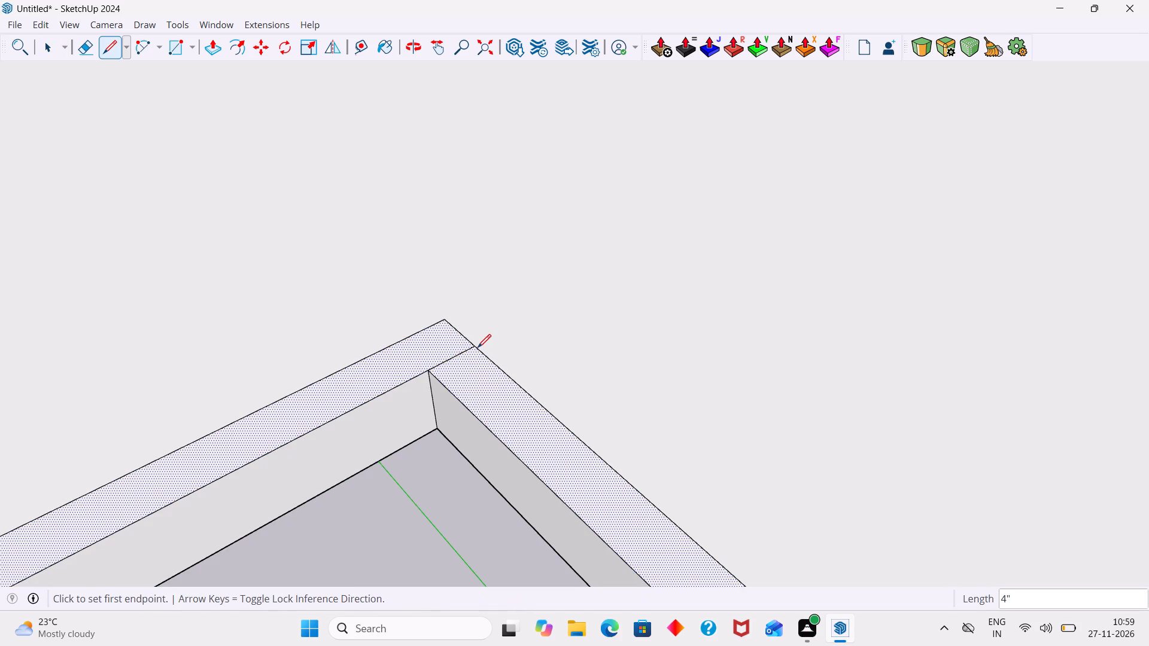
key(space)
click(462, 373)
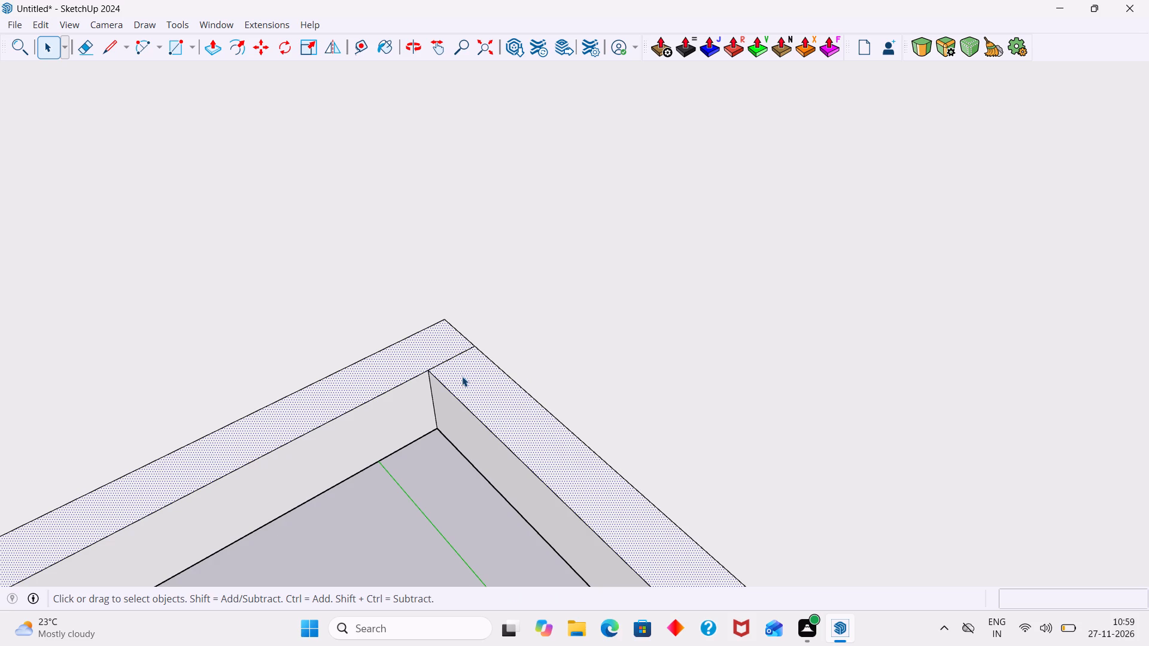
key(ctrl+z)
Draw a 4" line across the rim from the notch's inner corner to the offset line, continuing the notch edge.
click(458, 374)
scroll(458, 374, down, 14)
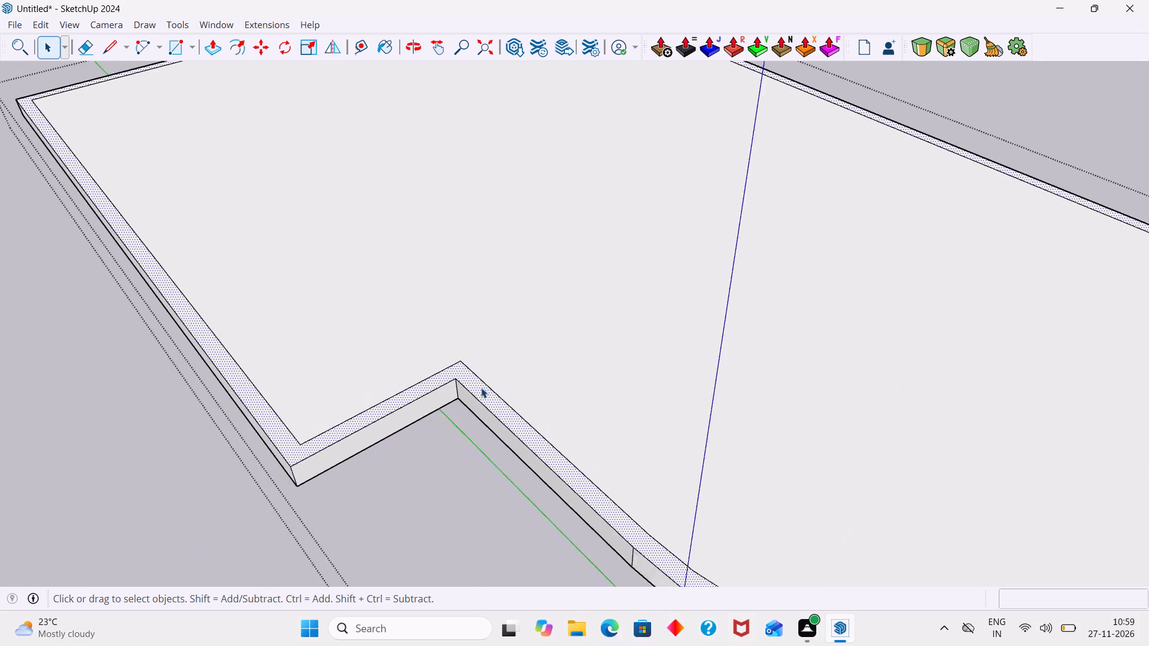
scroll(457, 386, up, 3)
key(l)
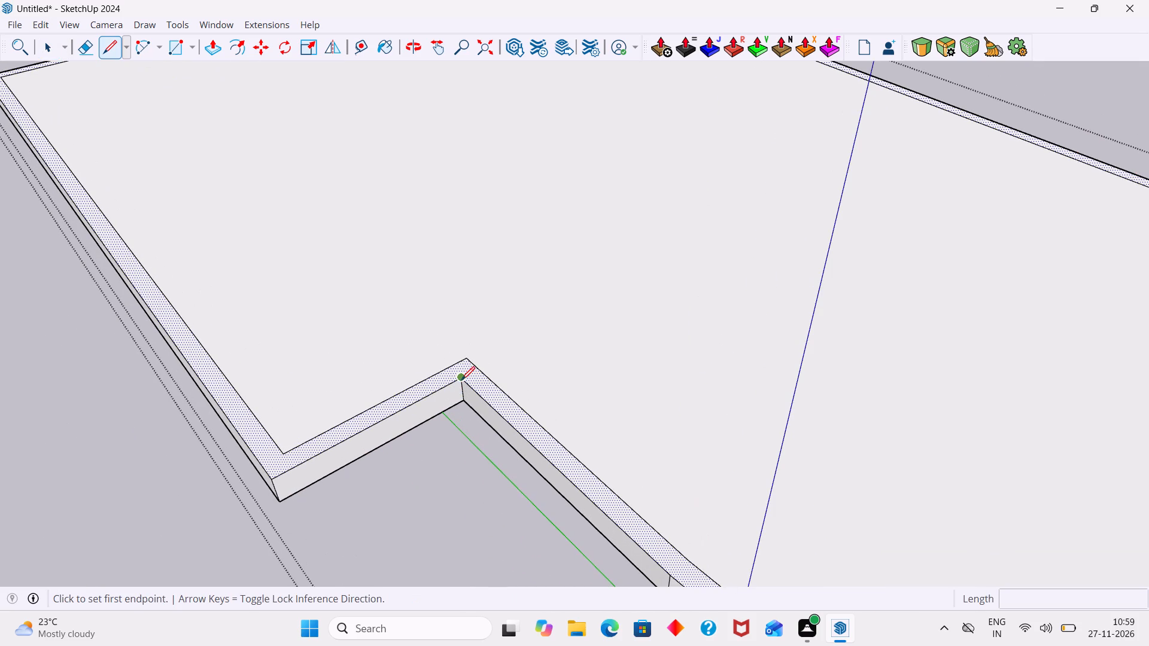
click(463, 379)
click(482, 369)
key(space)
scroll(489, 397, up, 3)
click(493, 394)
Draw a 4" line across the rim on the slab's long straight side, a little behind the rounded front corner.
scroll(493, 394, down, 19)
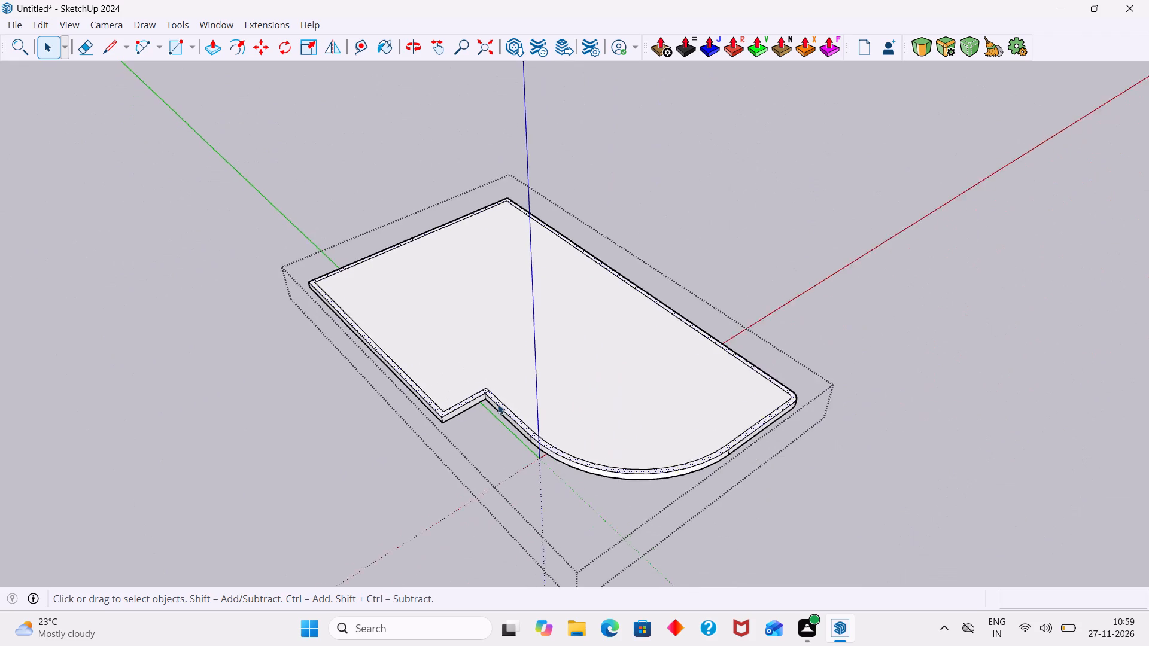
scroll(618, 432, up, 6)
scroll(729, 453, up, 1)
middle_drag(730, 453, 464, 458)
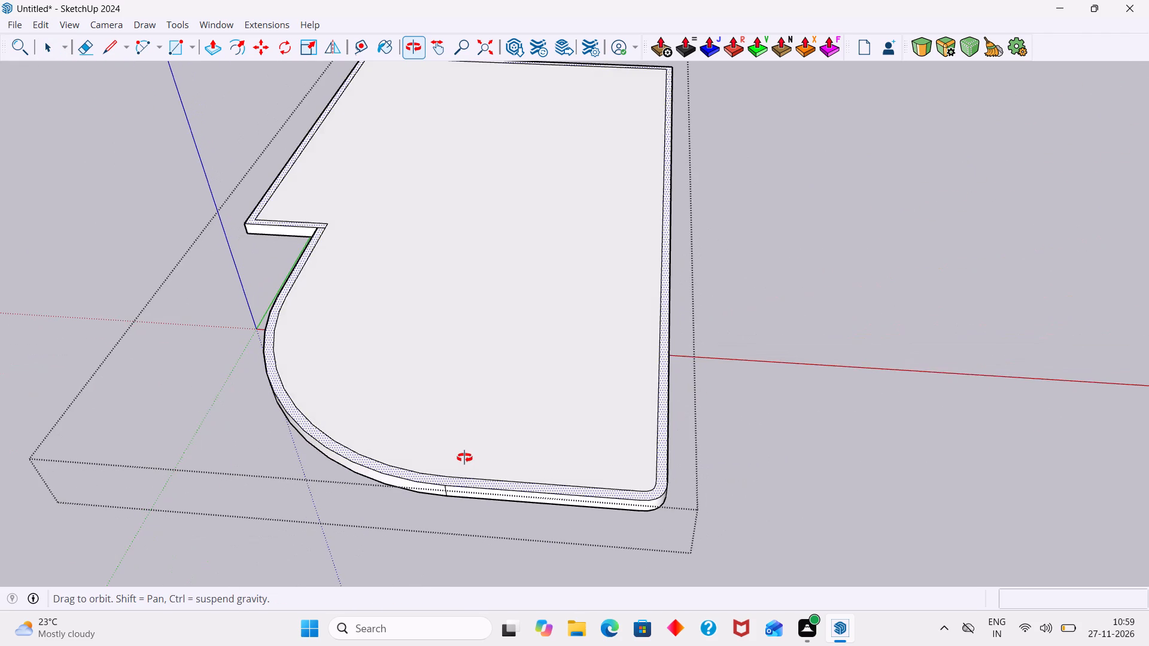
middle_drag(464, 458, 491, 462)
scroll(755, 544, up, 2)
middle_drag(729, 529, 725, 529)
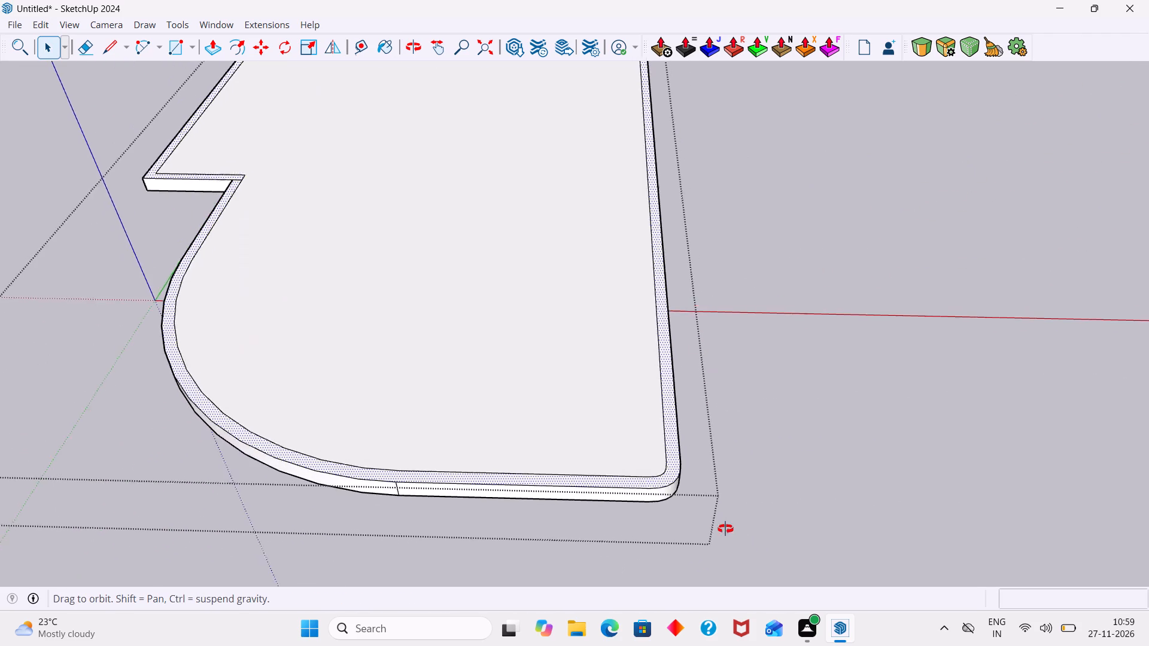
middle_drag(725, 529, 684, 480)
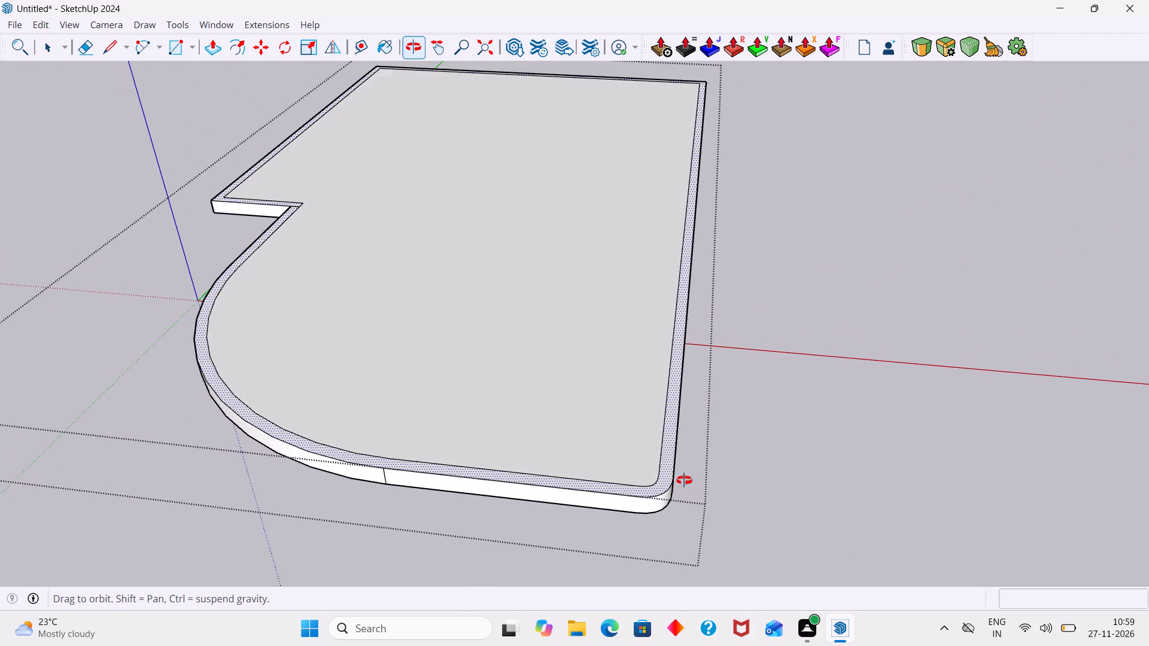
middle_drag(684, 480, 683, 480)
key(l)
scroll(664, 475, up, 7)
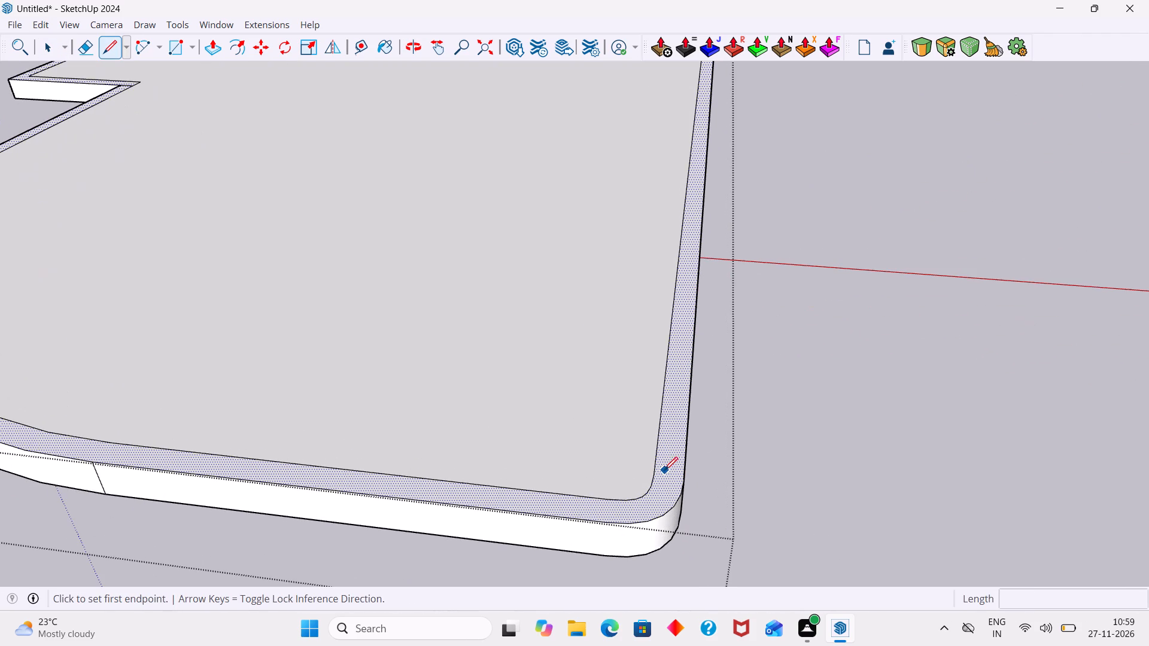
scroll(660, 465, down, 20)
scroll(660, 465, down, 1)
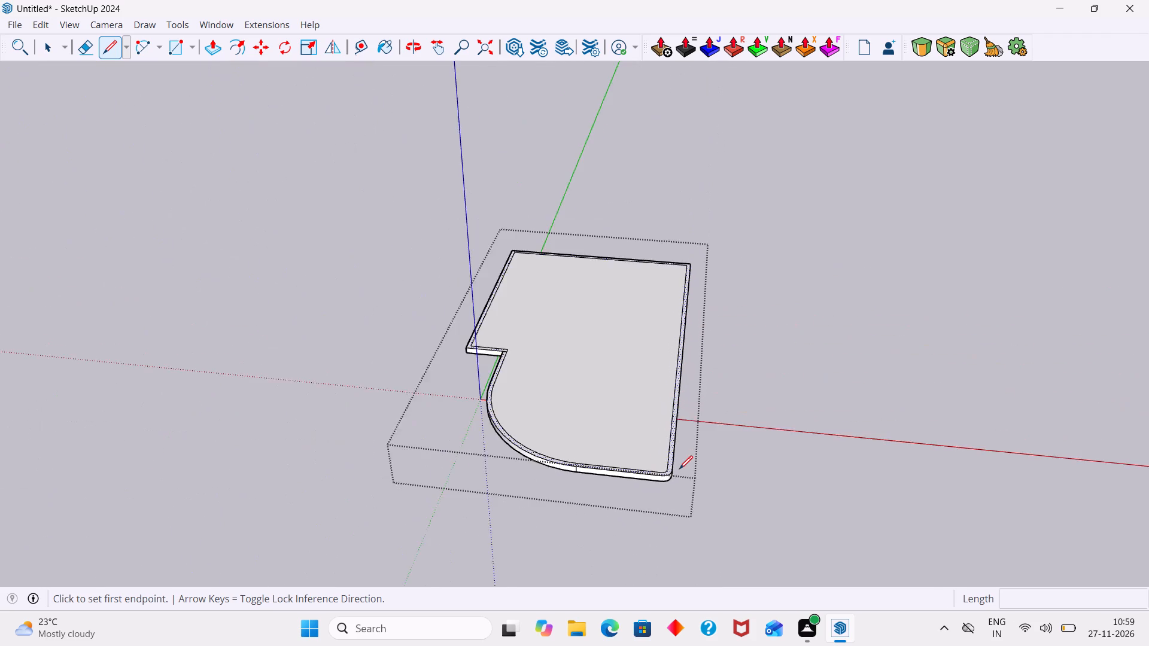
scroll(673, 444, up, 13)
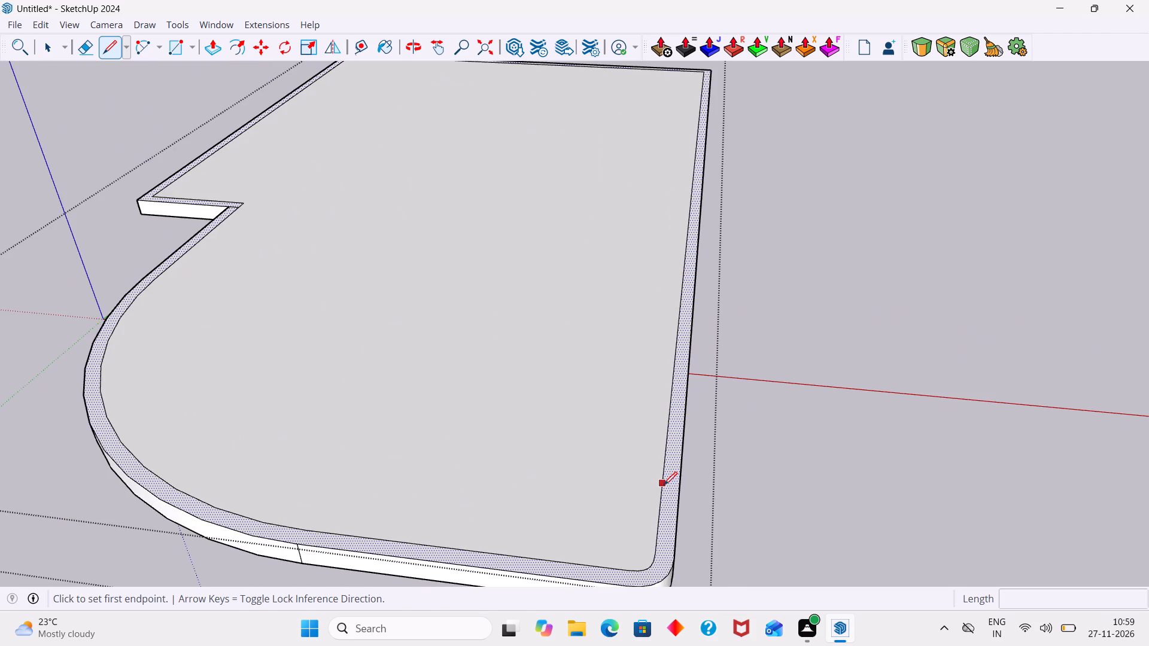
click(664, 485)
click(682, 485)
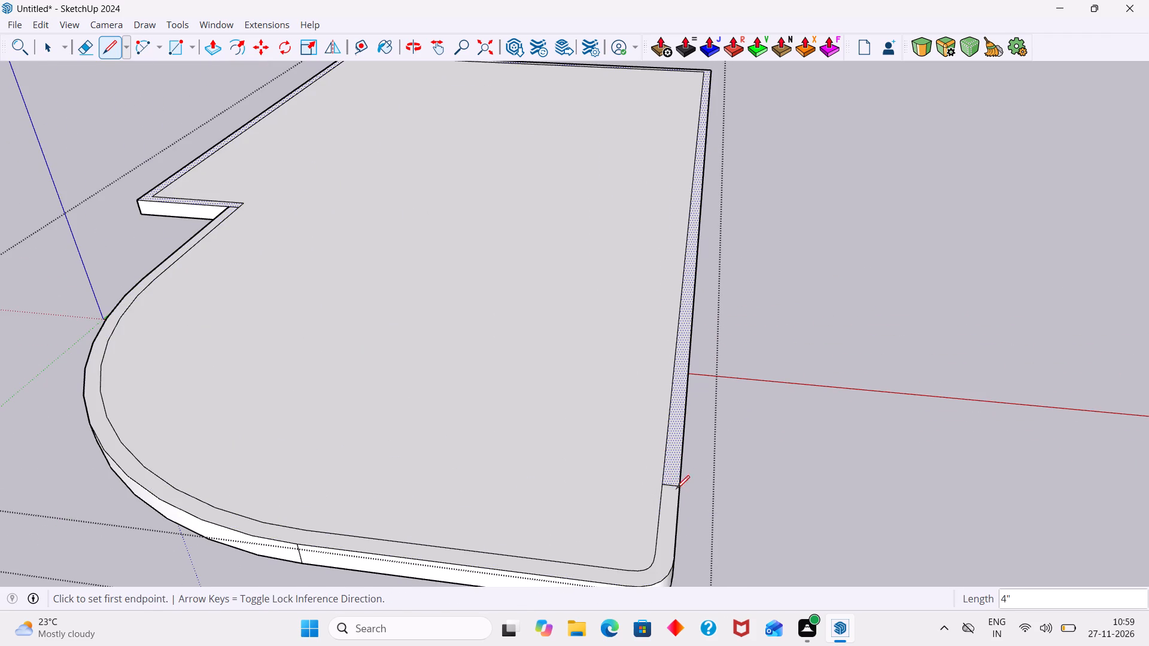
scroll(671, 490, left, 1)
key(space)
Raise the curved front rim section between the two dividing lines about 2' 1" with Round Push Pull to form the balcony parapet.
scroll(573, 474, up, 12)
middle_drag(464, 444, 494, 455)
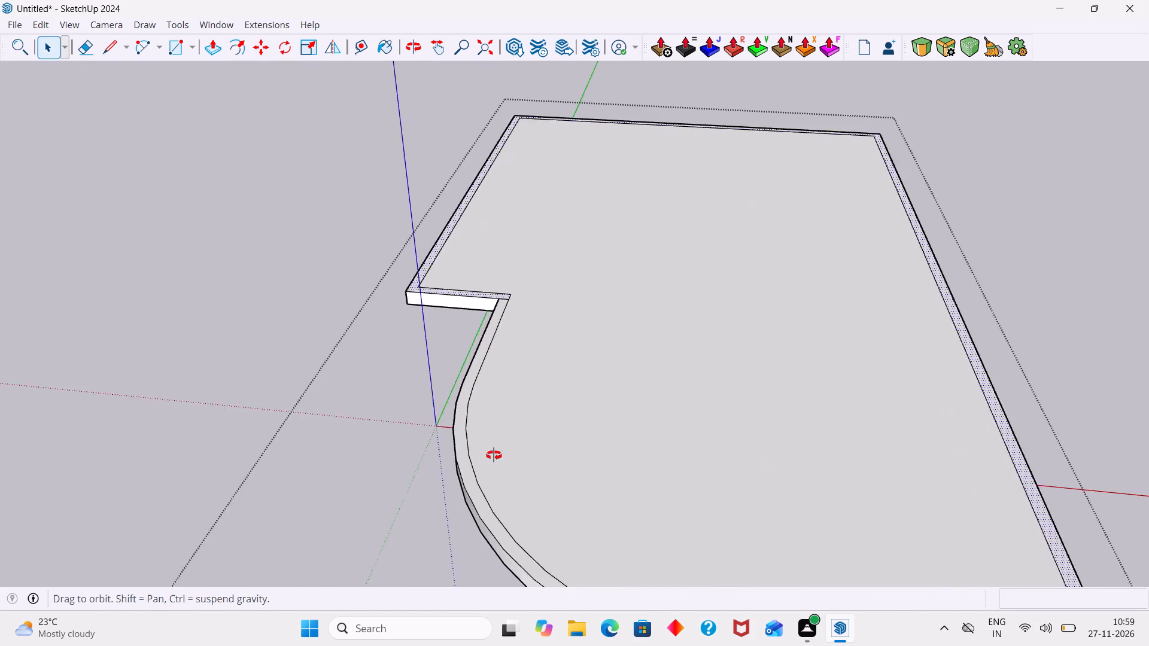
middle_drag(494, 455, 615, 457)
scroll(807, 432, up, 13)
click(735, 457)
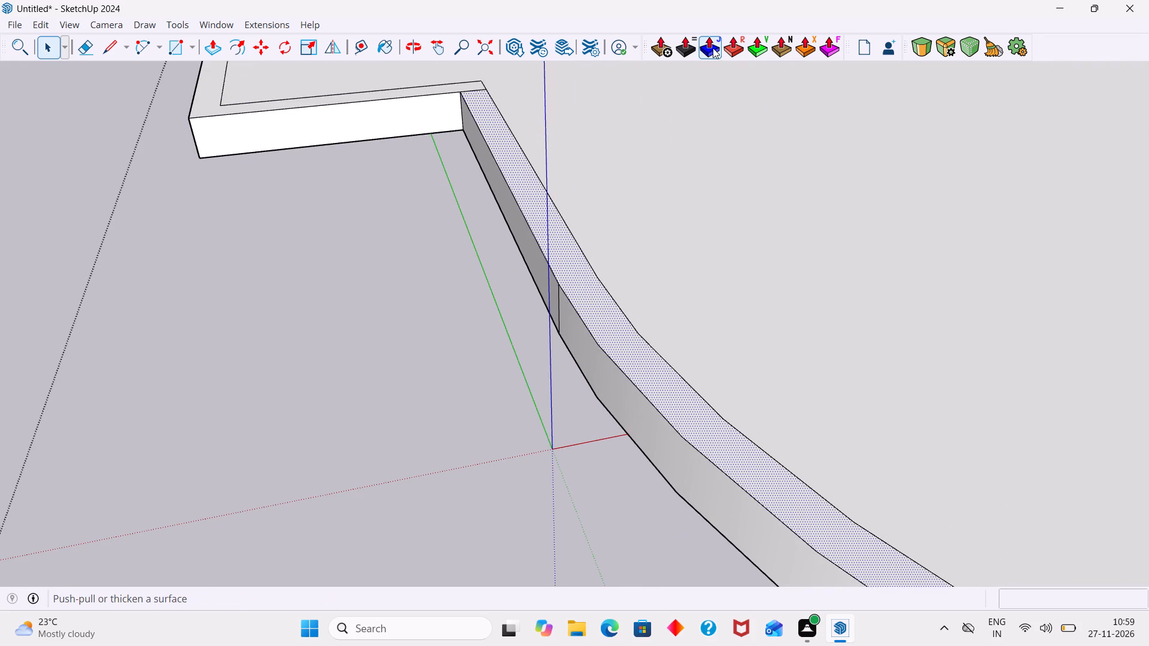
click(740, 47)
click(673, 394)
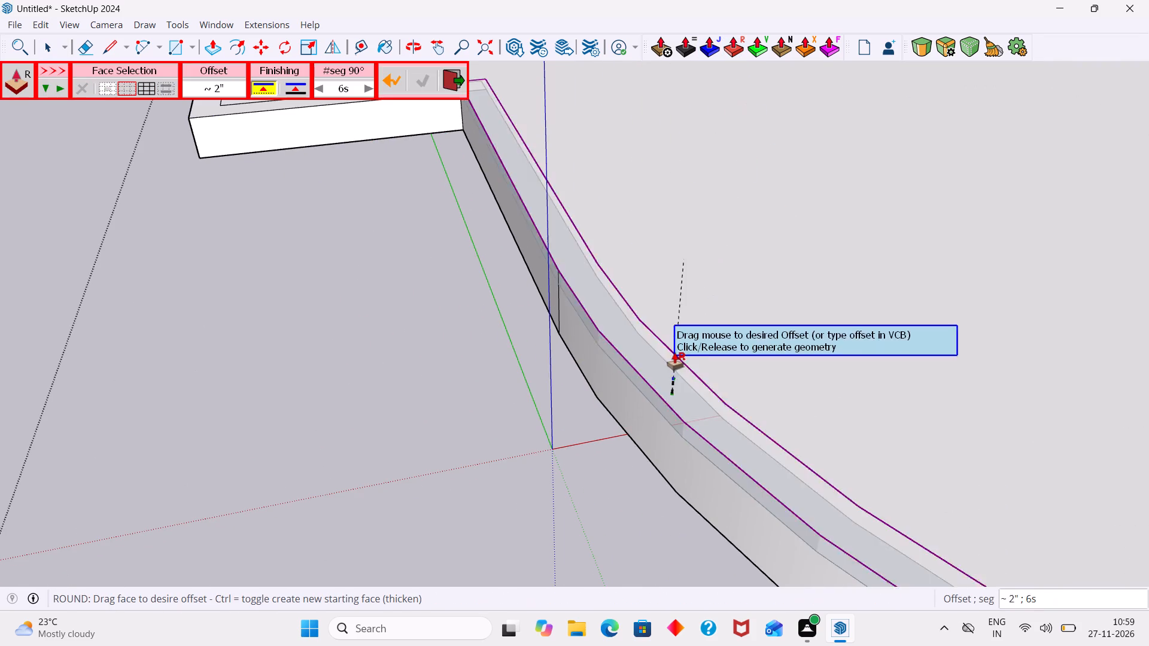
scroll(677, 300, down, 20)
scroll(677, 300, down, 5)
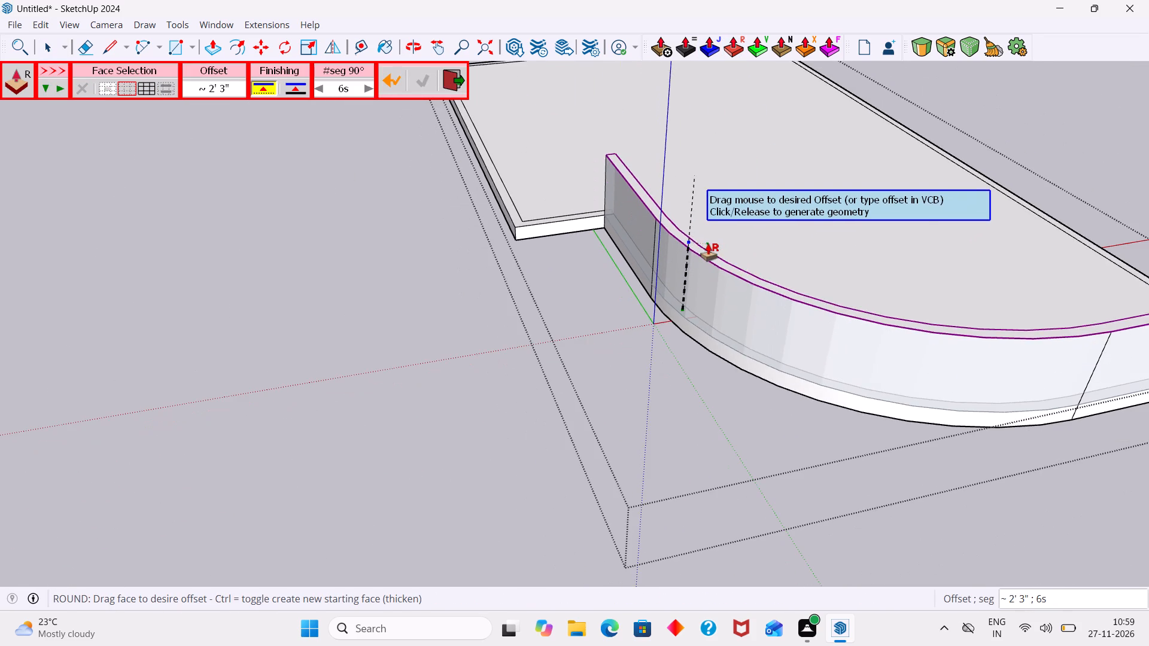
scroll(708, 244, down, 8)
middle_drag(715, 252, 541, 288)
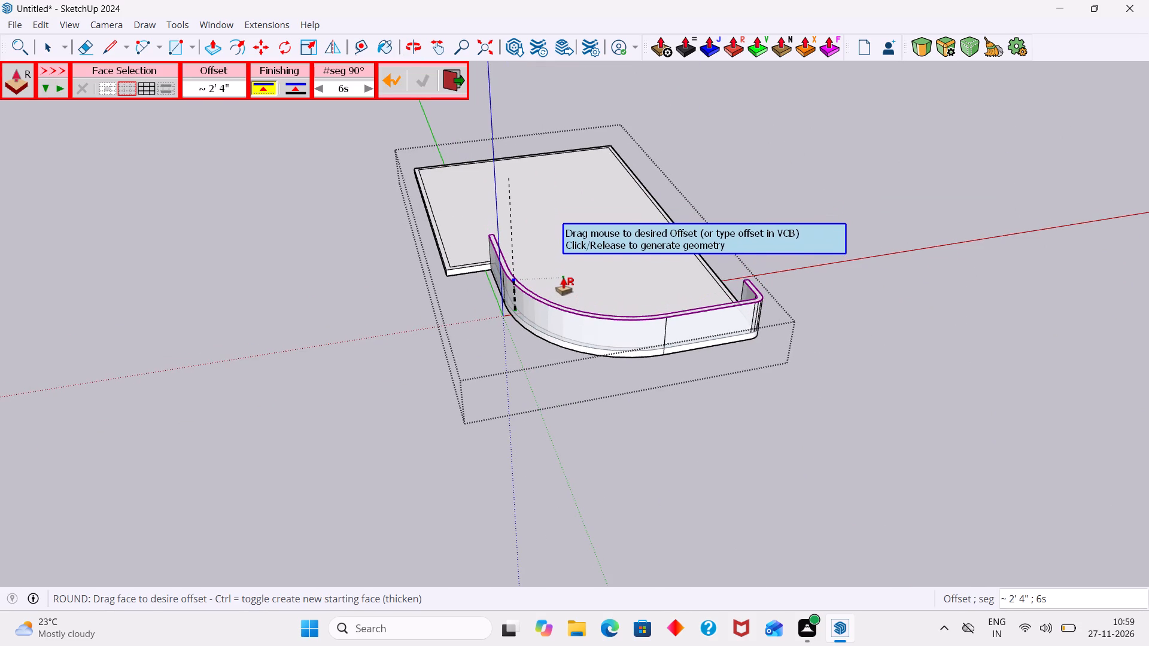
click(563, 281)
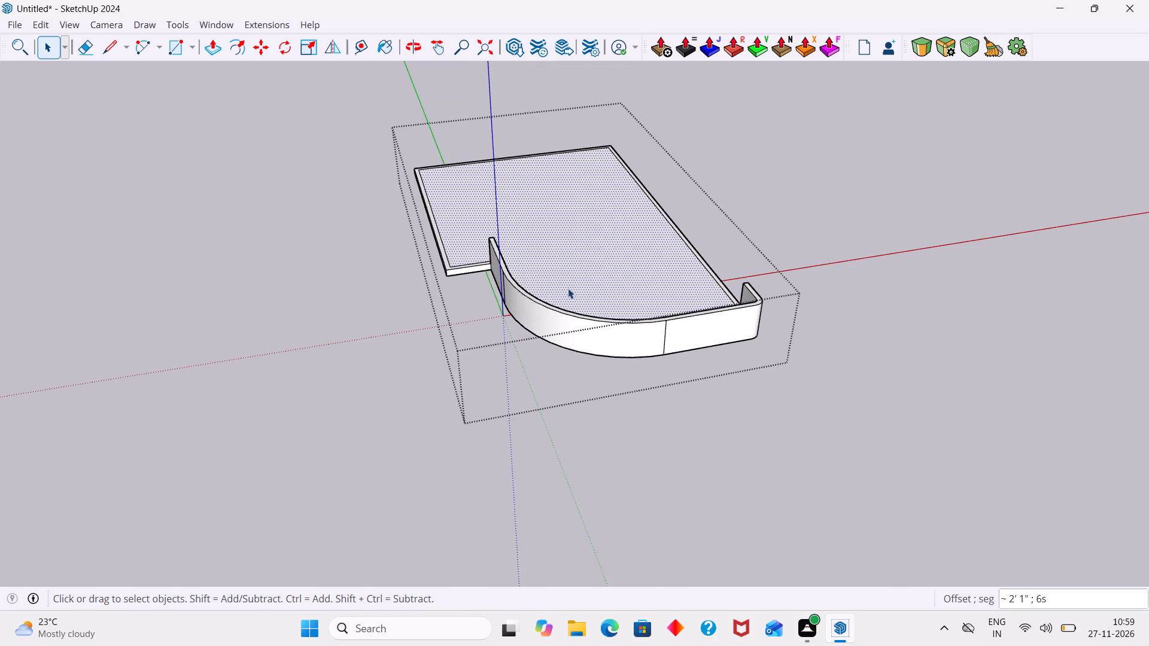
key(space)
Close the slab group and bring the rest of the house and the reference image back into view.
click(902, 218)
scroll(758, 269, down, 3)
click(683, 274)
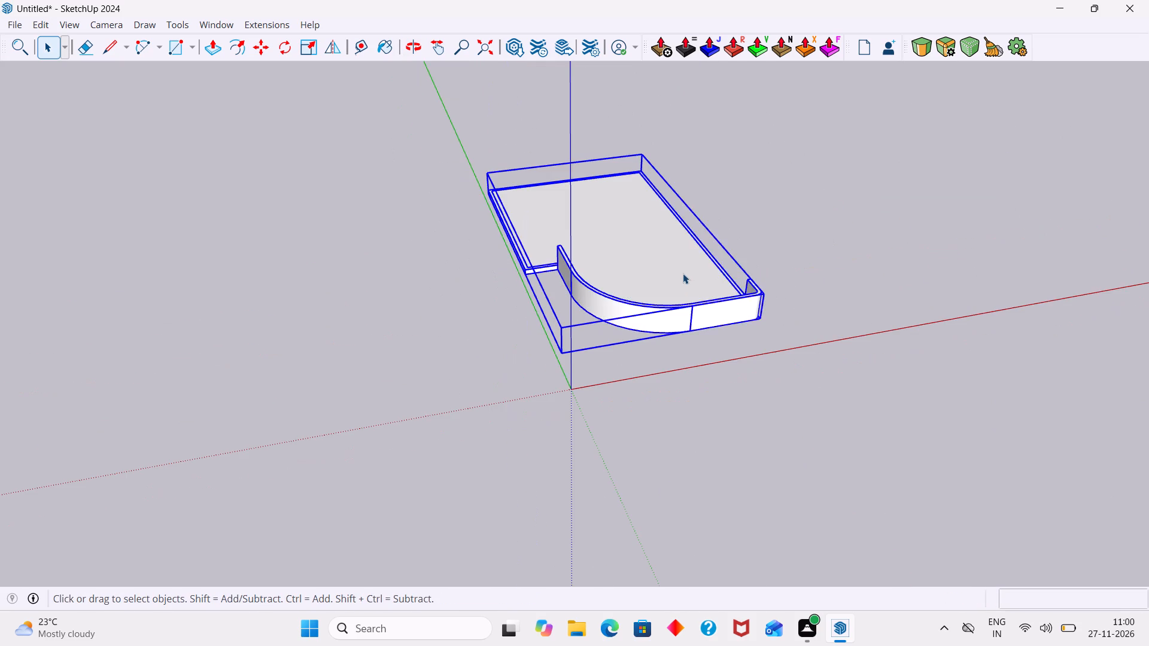
right_click(683, 273)
click(761, 431)
scroll(749, 423, down, 4)
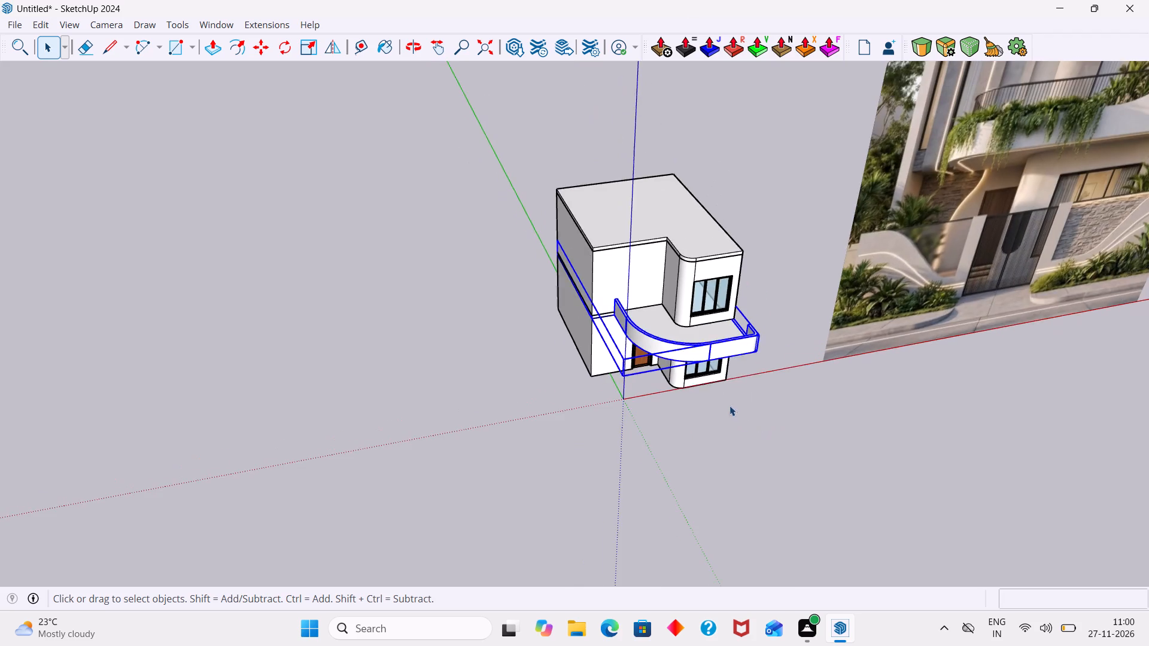
middle_drag(730, 405, 698, 352)
click(820, 423)
Examine the raised balcony parapet from the front and side, and compare it with the reference facade image.
scroll(664, 335, up, 9)
middle_drag(819, 372, 797, 370)
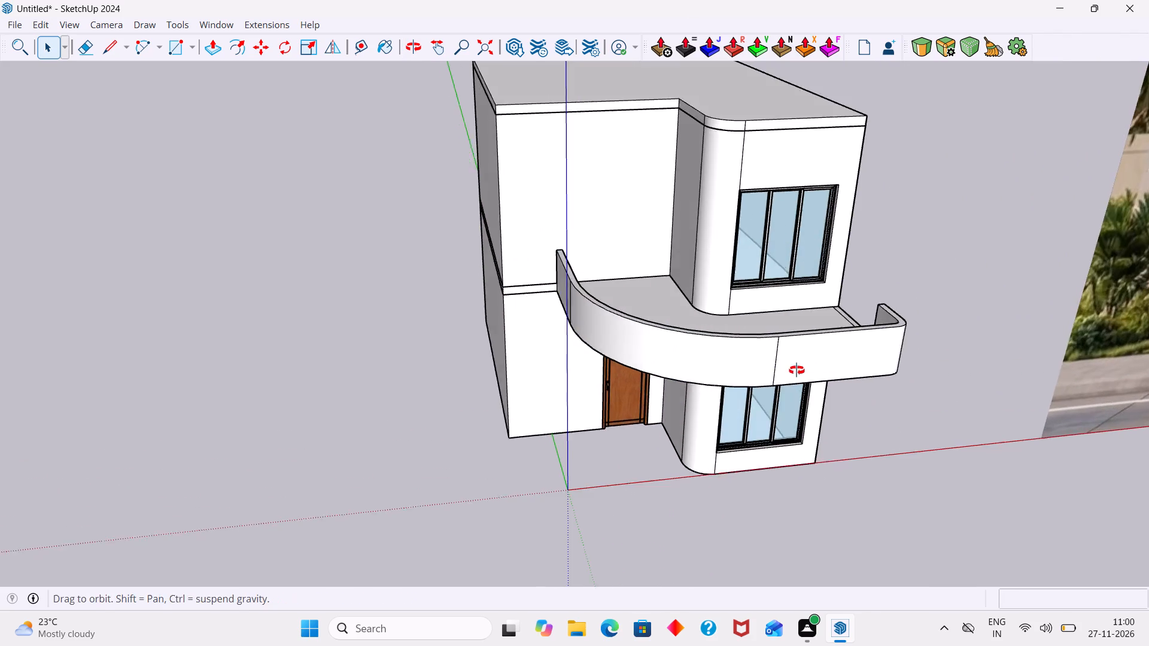
middle_drag(797, 370, 558, 379)
middle_drag(701, 427, 541, 437)
scroll(596, 444, up, 3)
middle_drag(603, 464, 703, 437)
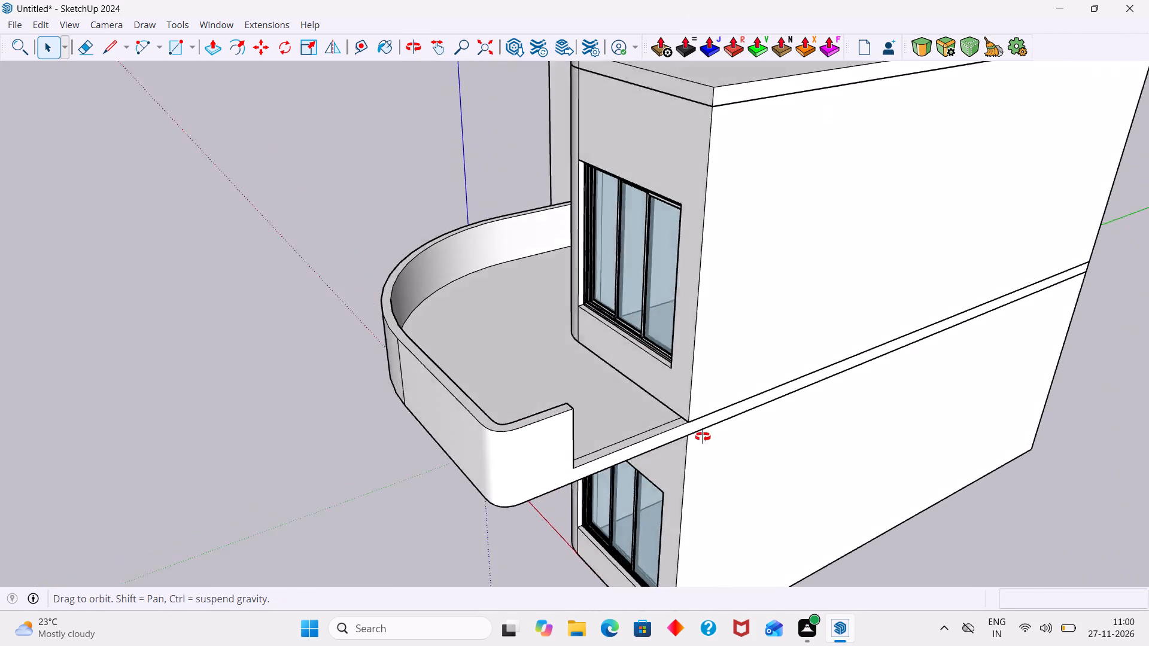
middle_drag(703, 437, 842, 419)
scroll(841, 419, up, 1)
scroll(844, 409, down, 20)
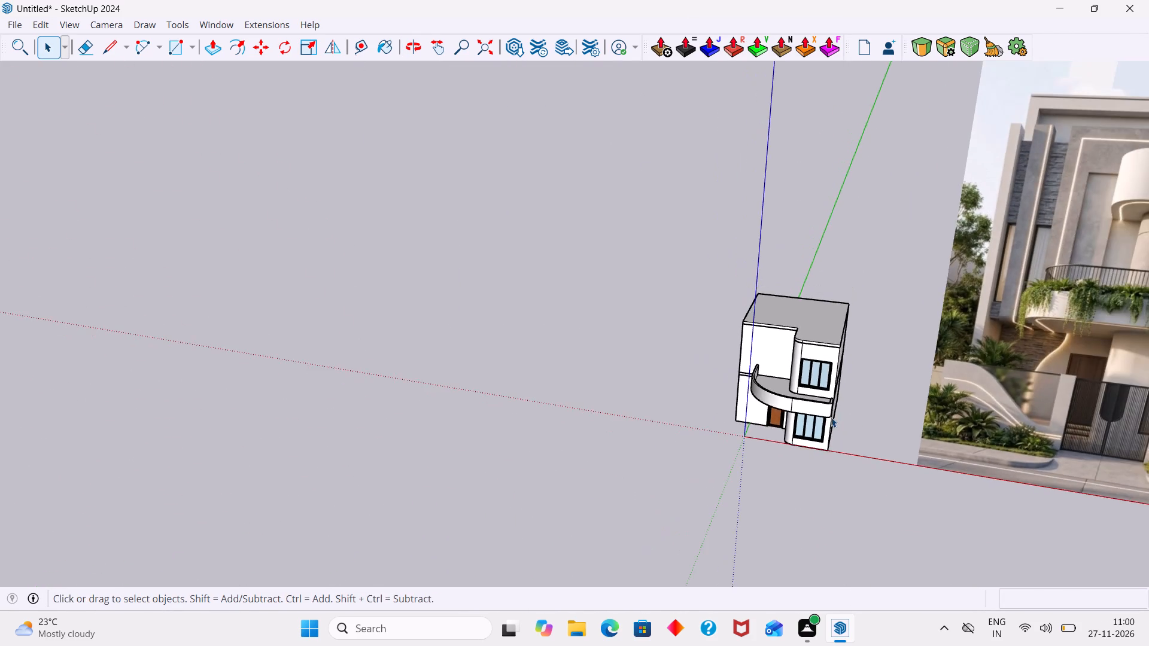
shift+middle_drag(816, 410, 503, 478)
middle_drag(676, 434, 633, 432)
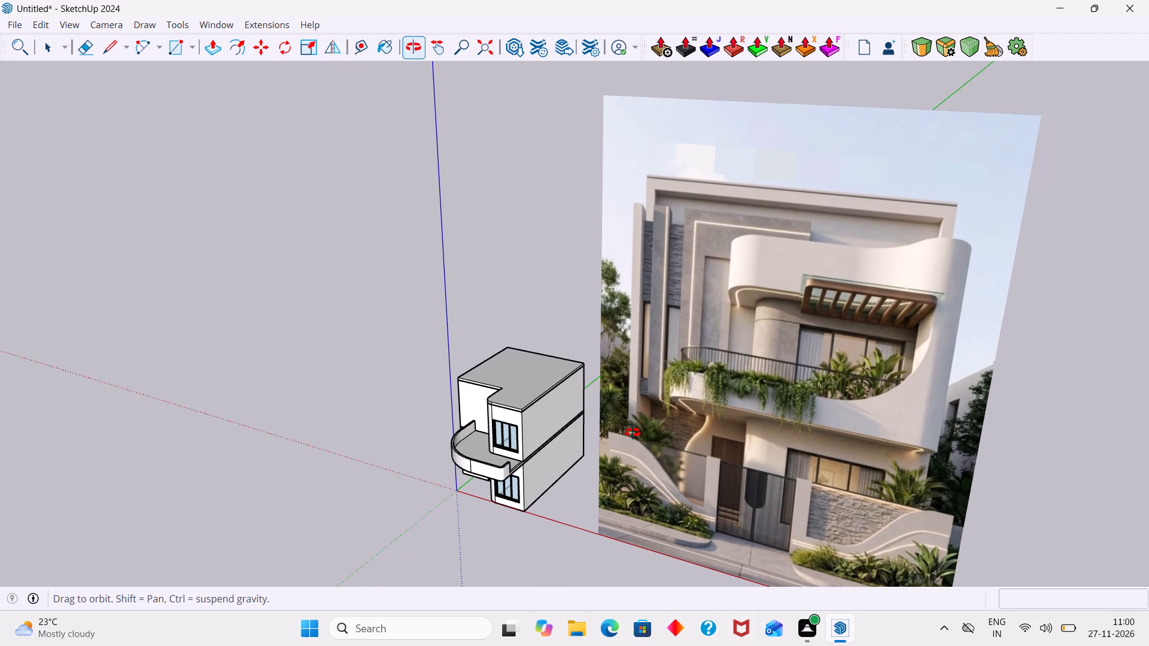
middle_drag(633, 432, 669, 427)
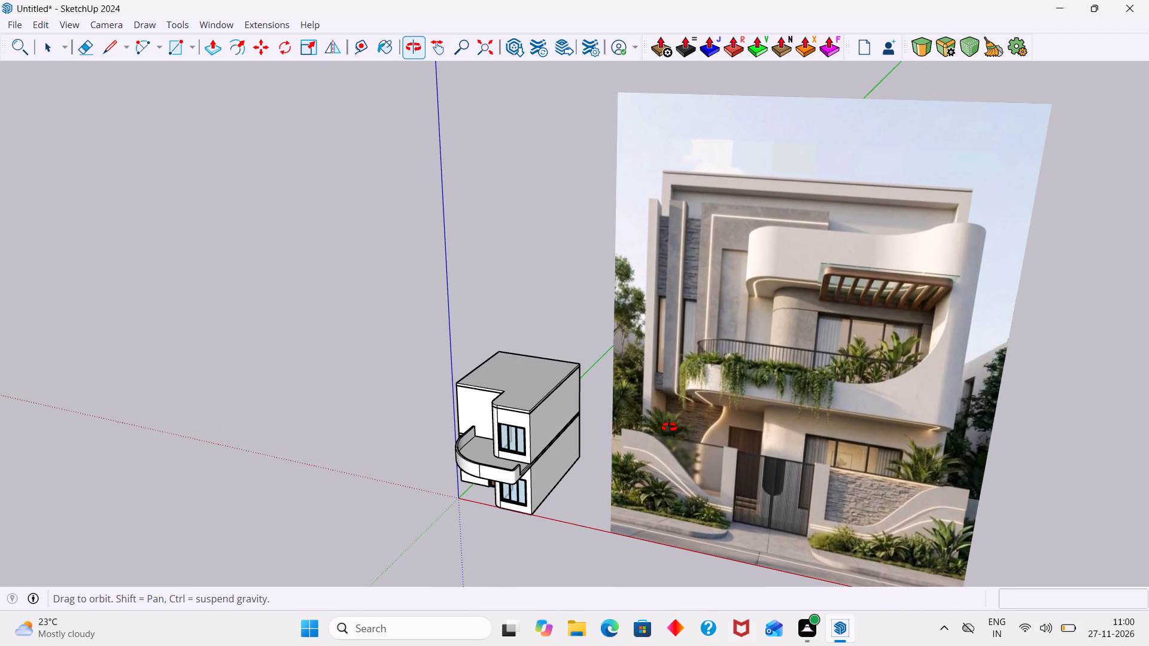
middle_drag(669, 427, 674, 427)
Extend the parapet's straight-side end face about 4' 5" back to the house's front wall corner with Joint Push Pull.
scroll(546, 474, up, 19)
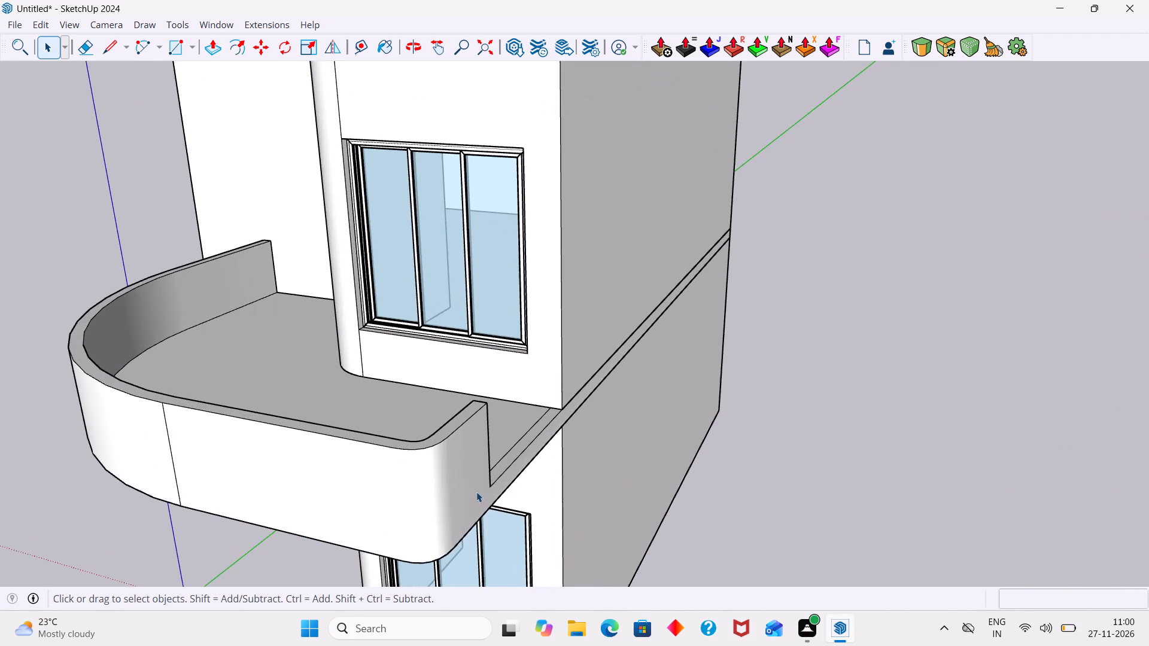
middle_drag(515, 462, 315, 535)
middle_drag(345, 476, 211, 492)
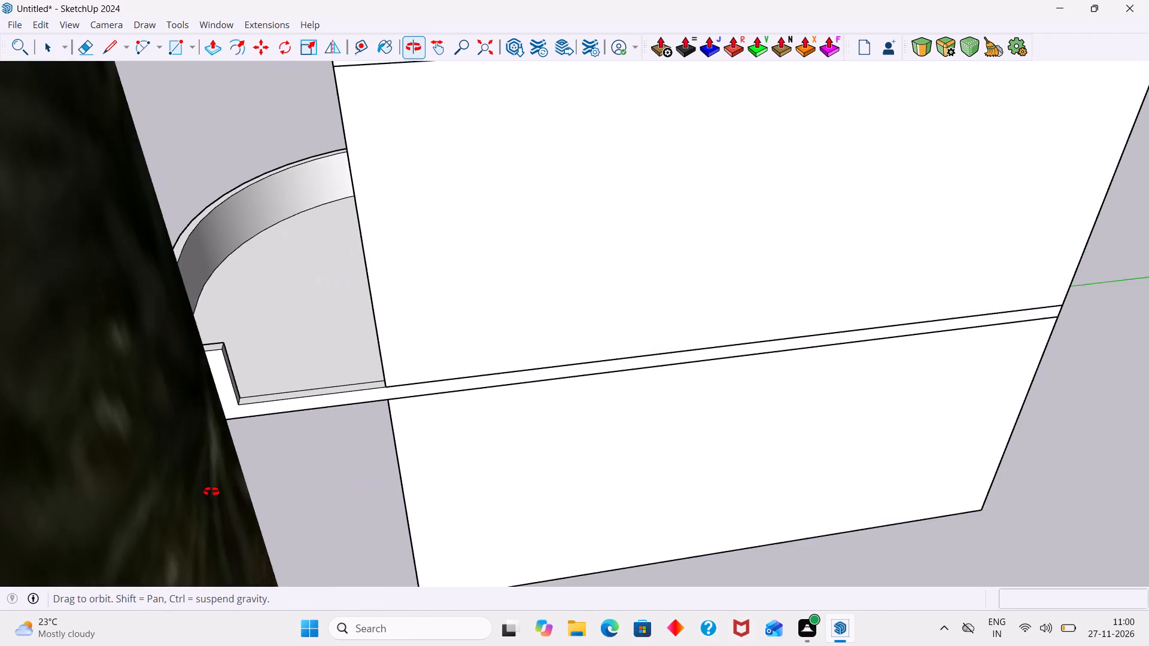
middle_drag(211, 492, 251, 476)
scroll(274, 385, up, 7)
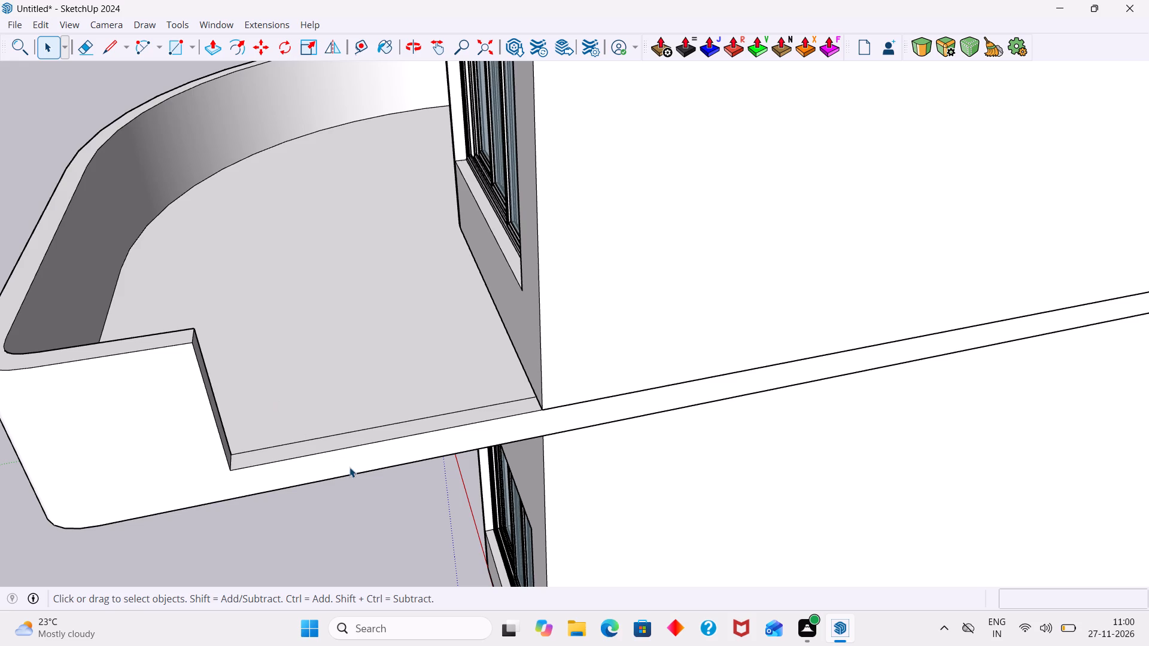
middle_drag(261, 360, 80, 410)
scroll(74, 361, up, 7)
click(88, 330)
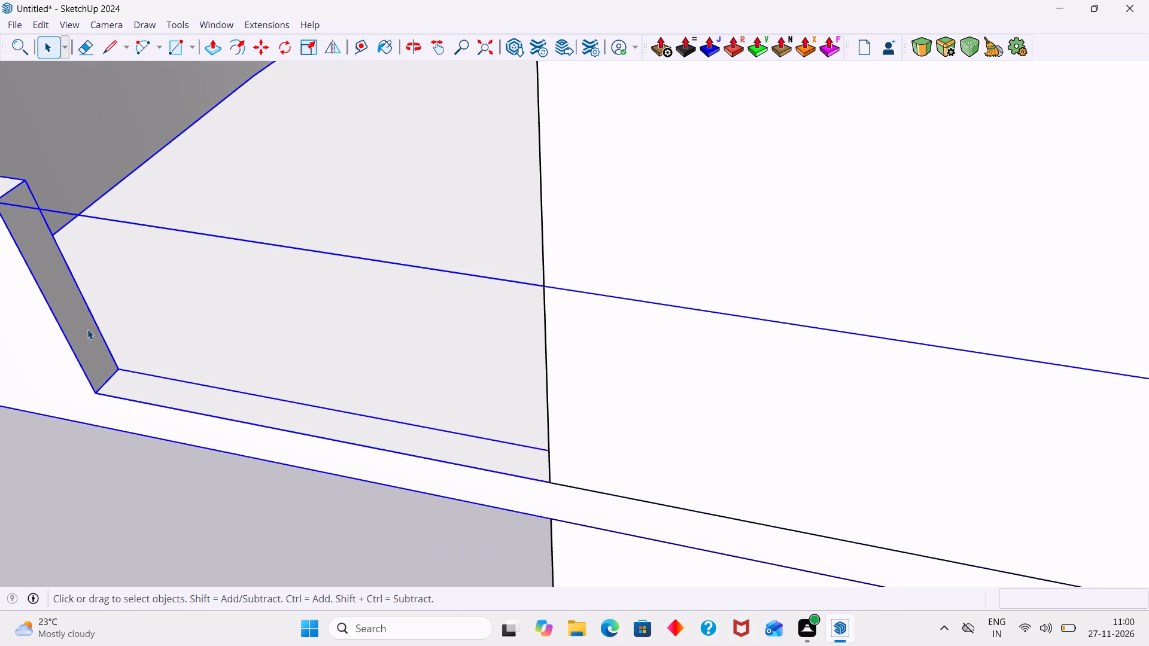
double_click(83, 331)
click(86, 336)
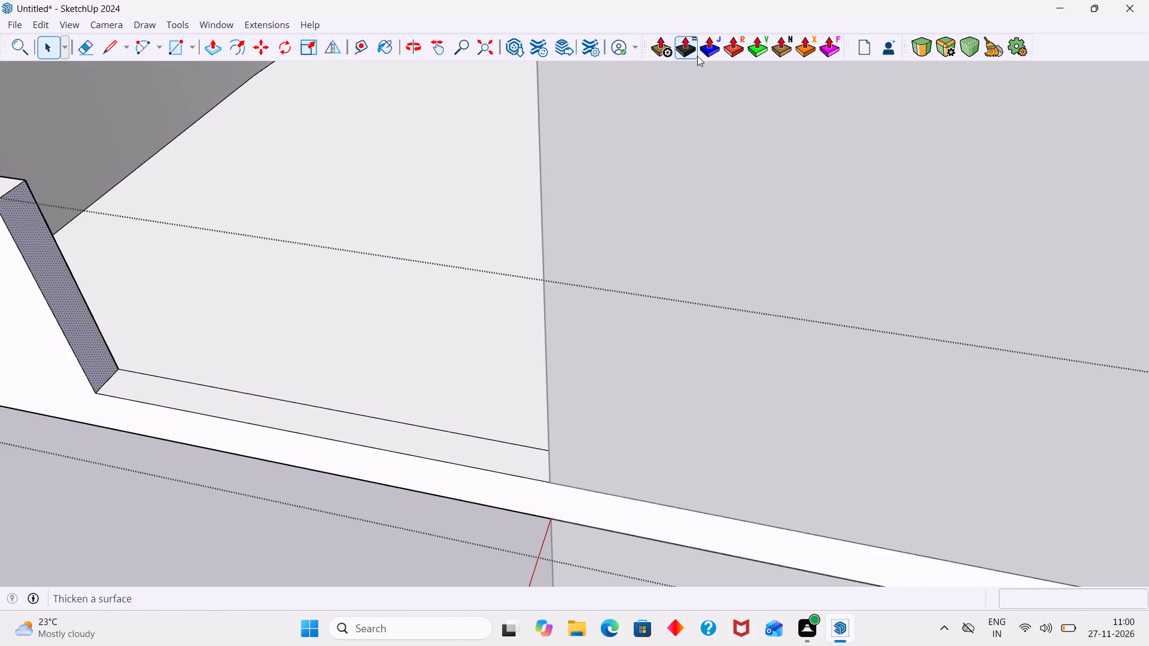
click(715, 50)
click(97, 355)
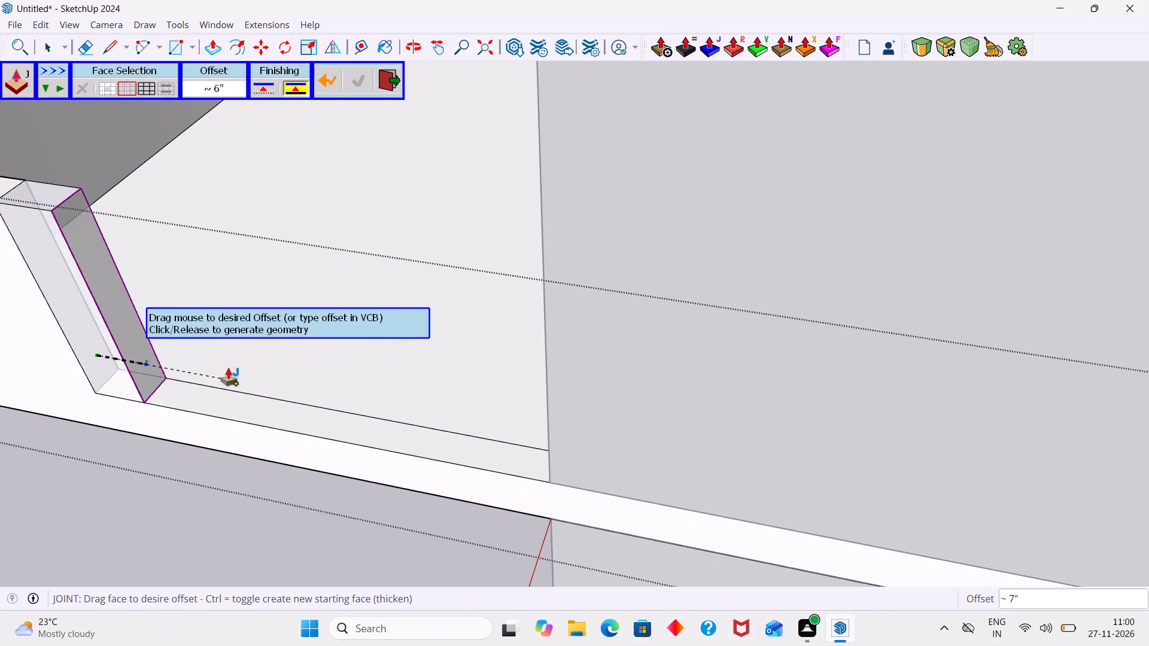
click(554, 480)
key(space)
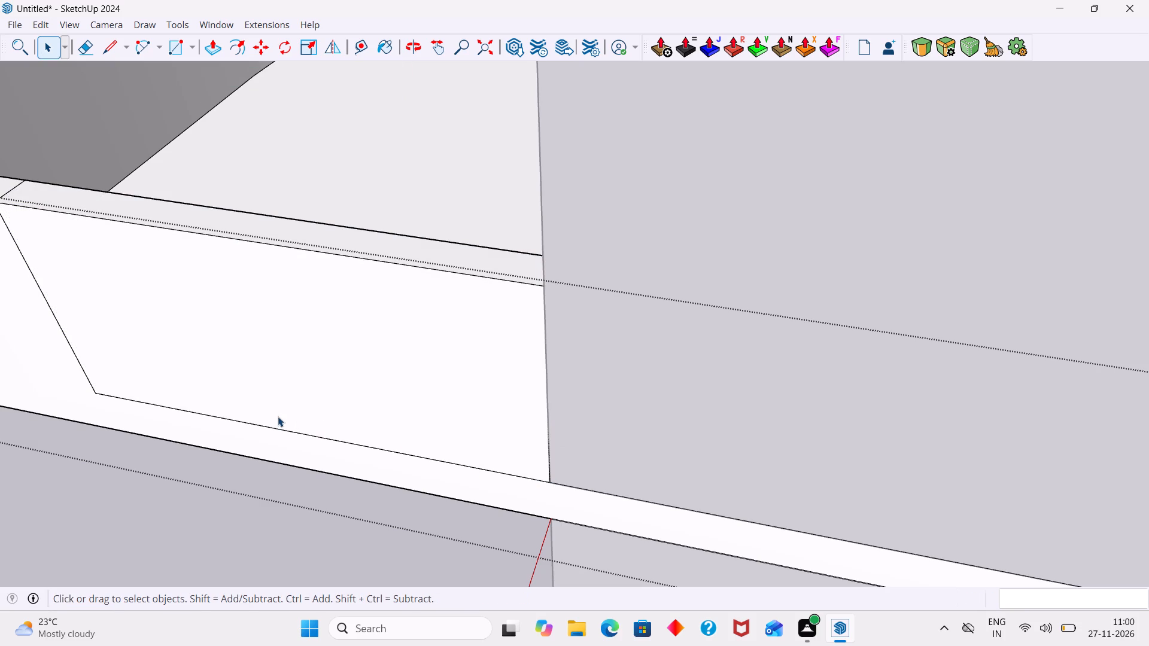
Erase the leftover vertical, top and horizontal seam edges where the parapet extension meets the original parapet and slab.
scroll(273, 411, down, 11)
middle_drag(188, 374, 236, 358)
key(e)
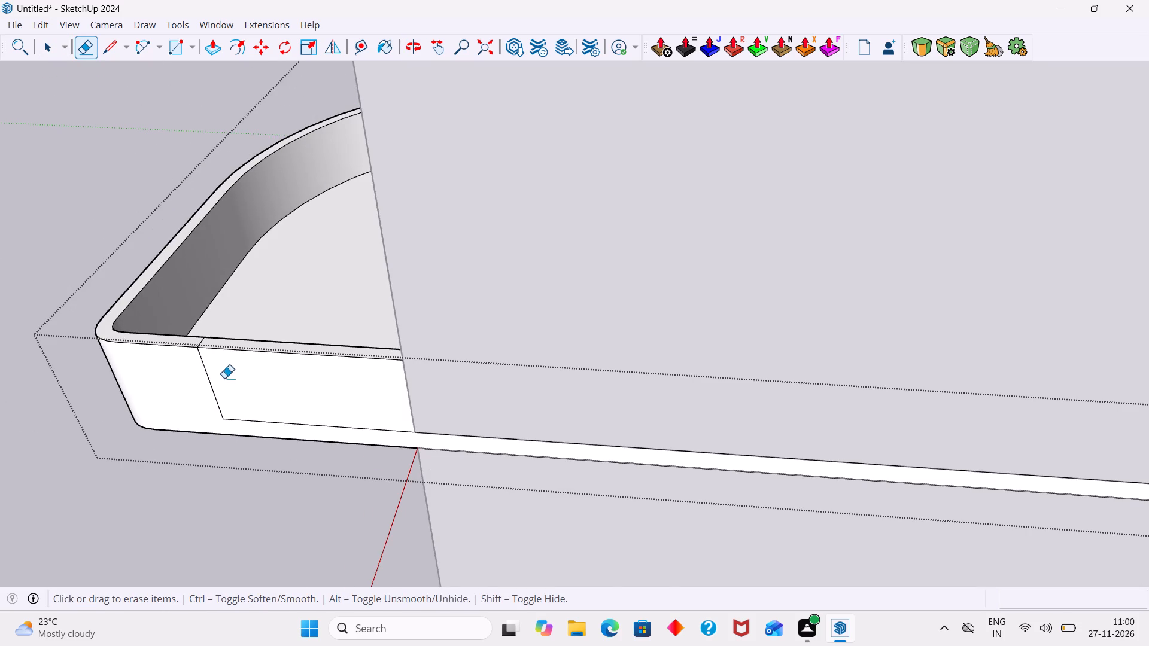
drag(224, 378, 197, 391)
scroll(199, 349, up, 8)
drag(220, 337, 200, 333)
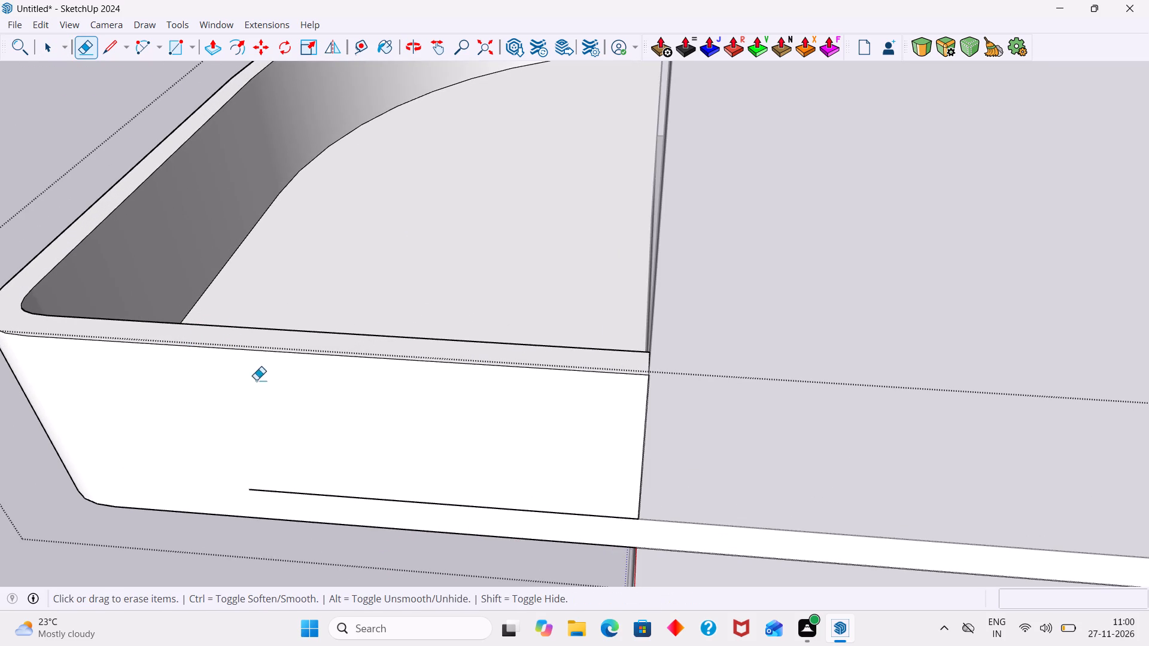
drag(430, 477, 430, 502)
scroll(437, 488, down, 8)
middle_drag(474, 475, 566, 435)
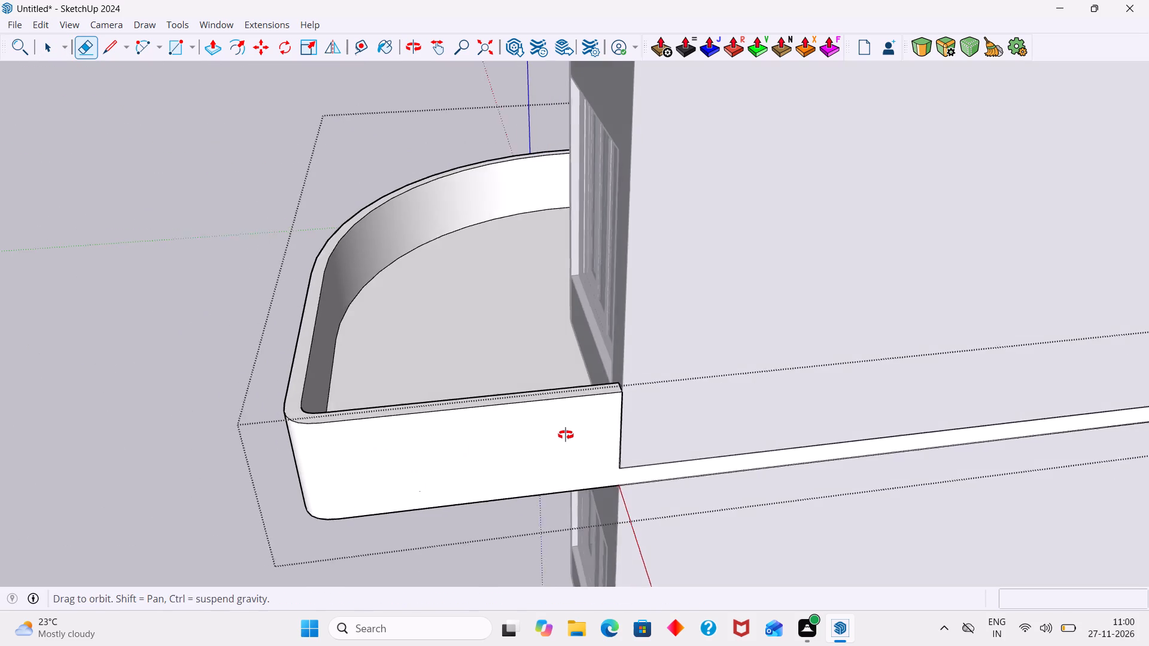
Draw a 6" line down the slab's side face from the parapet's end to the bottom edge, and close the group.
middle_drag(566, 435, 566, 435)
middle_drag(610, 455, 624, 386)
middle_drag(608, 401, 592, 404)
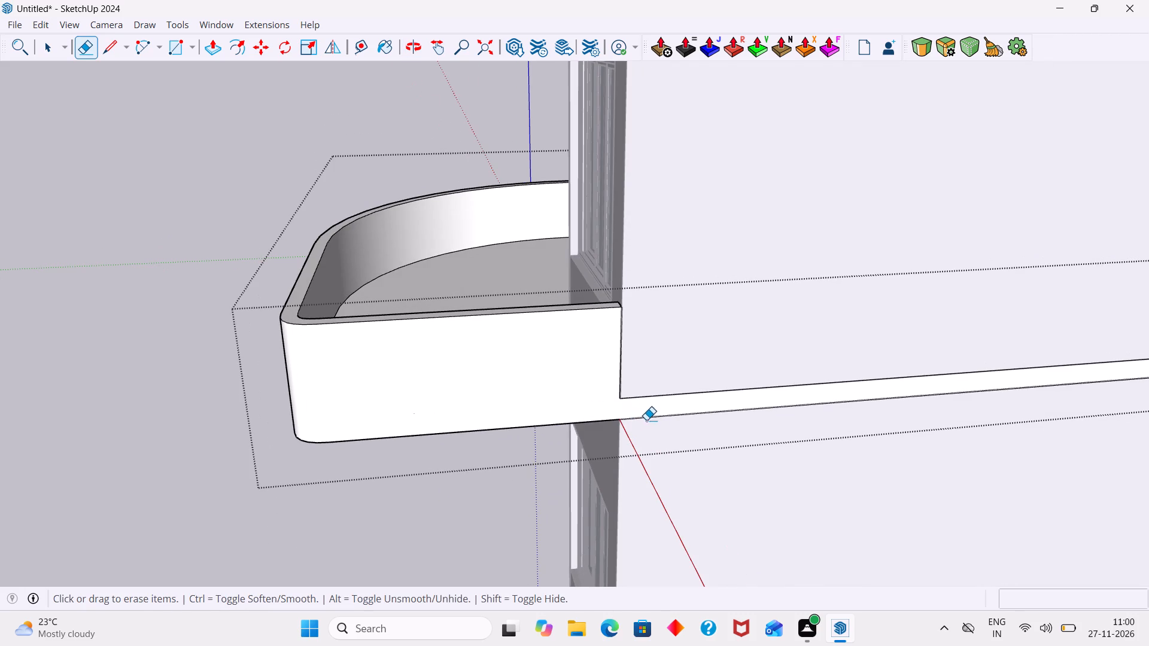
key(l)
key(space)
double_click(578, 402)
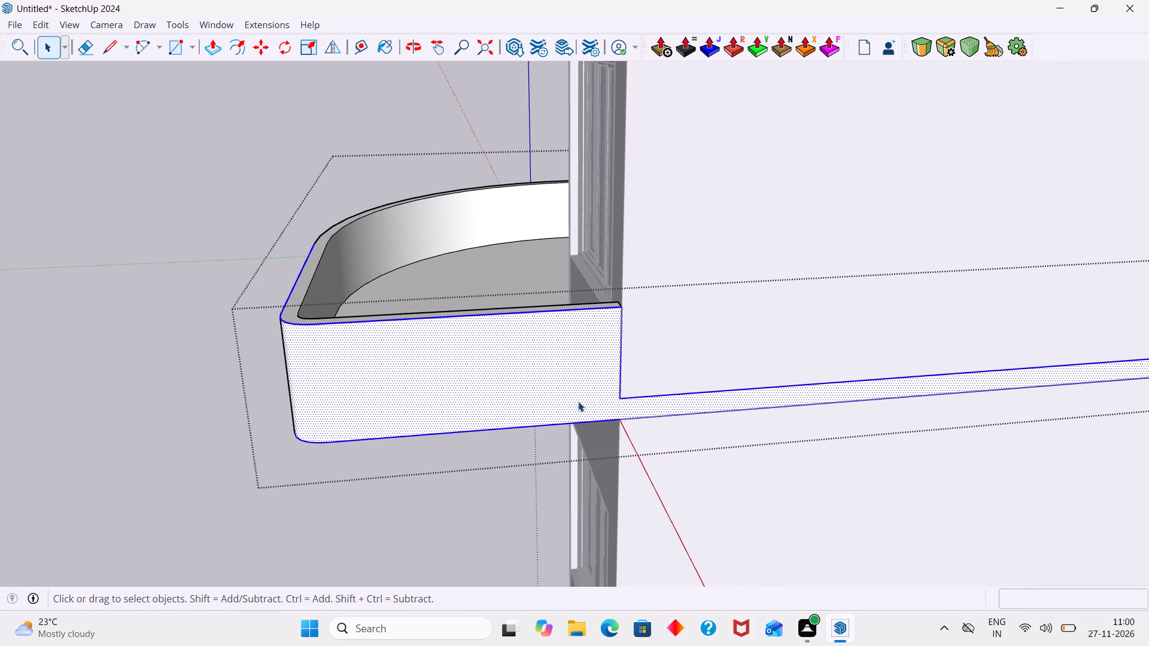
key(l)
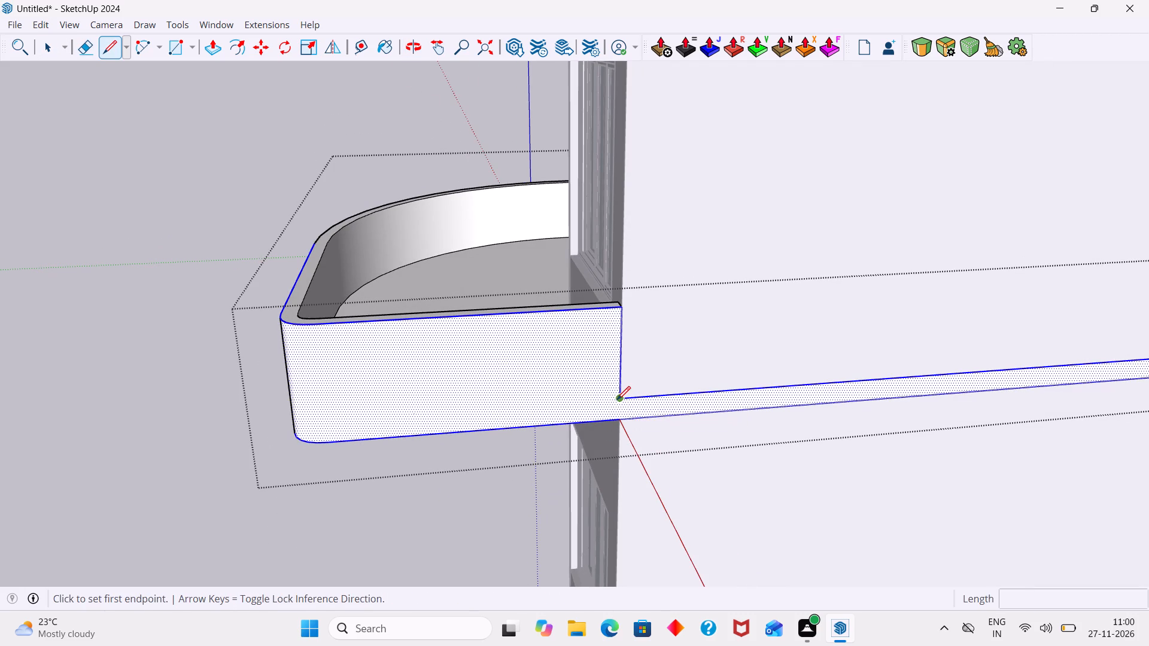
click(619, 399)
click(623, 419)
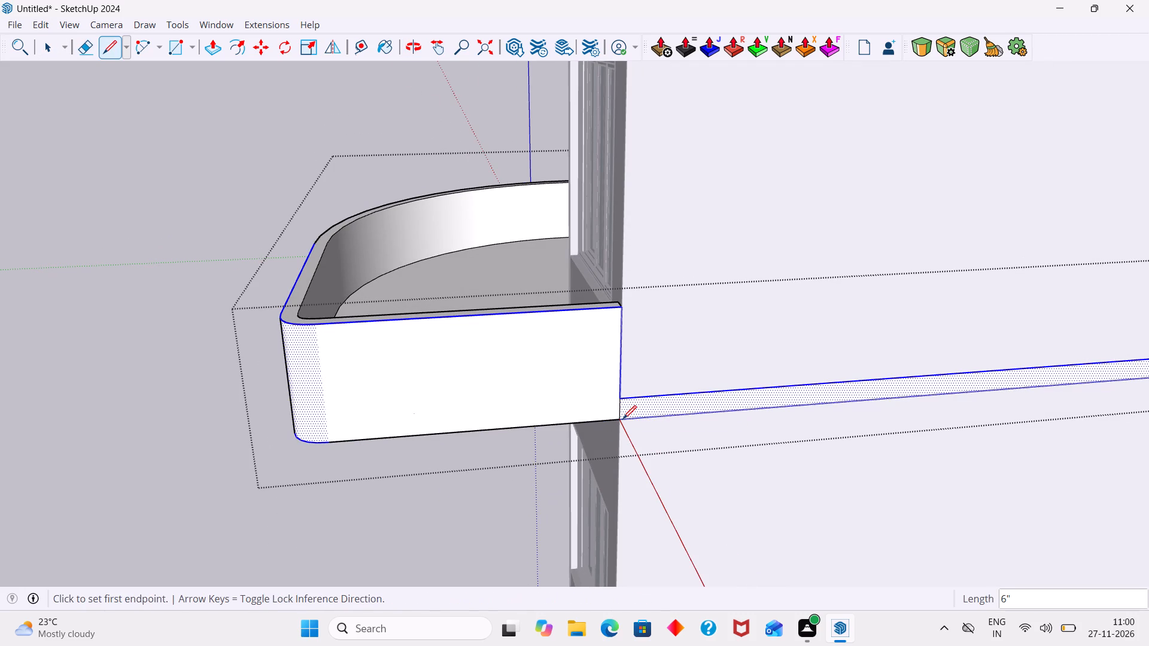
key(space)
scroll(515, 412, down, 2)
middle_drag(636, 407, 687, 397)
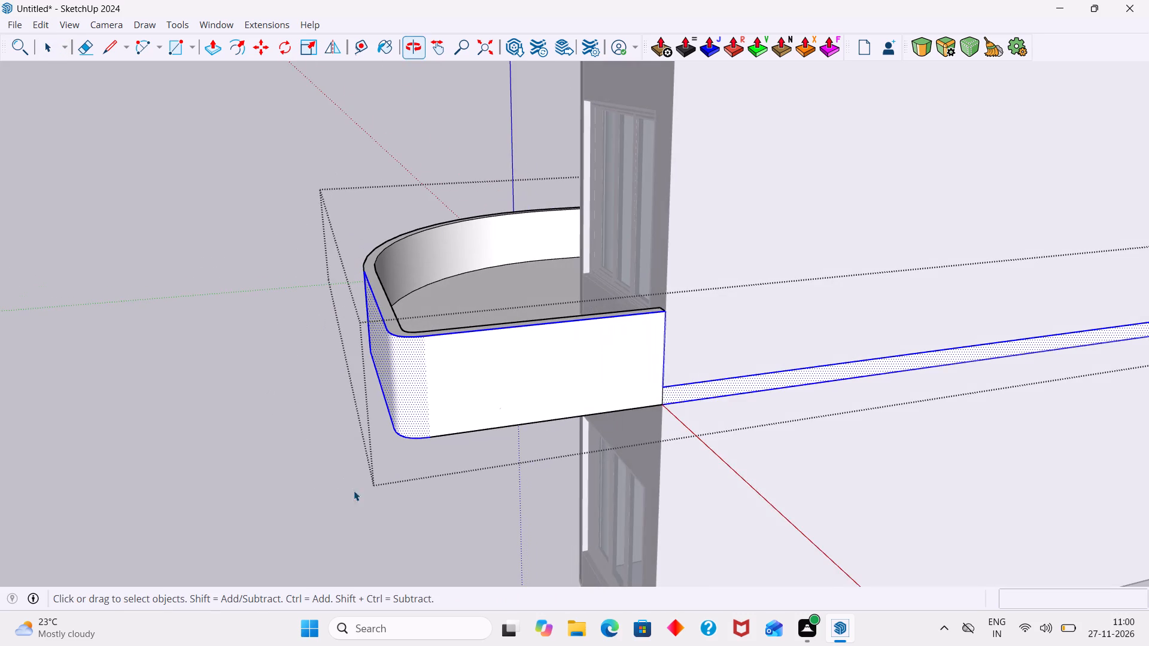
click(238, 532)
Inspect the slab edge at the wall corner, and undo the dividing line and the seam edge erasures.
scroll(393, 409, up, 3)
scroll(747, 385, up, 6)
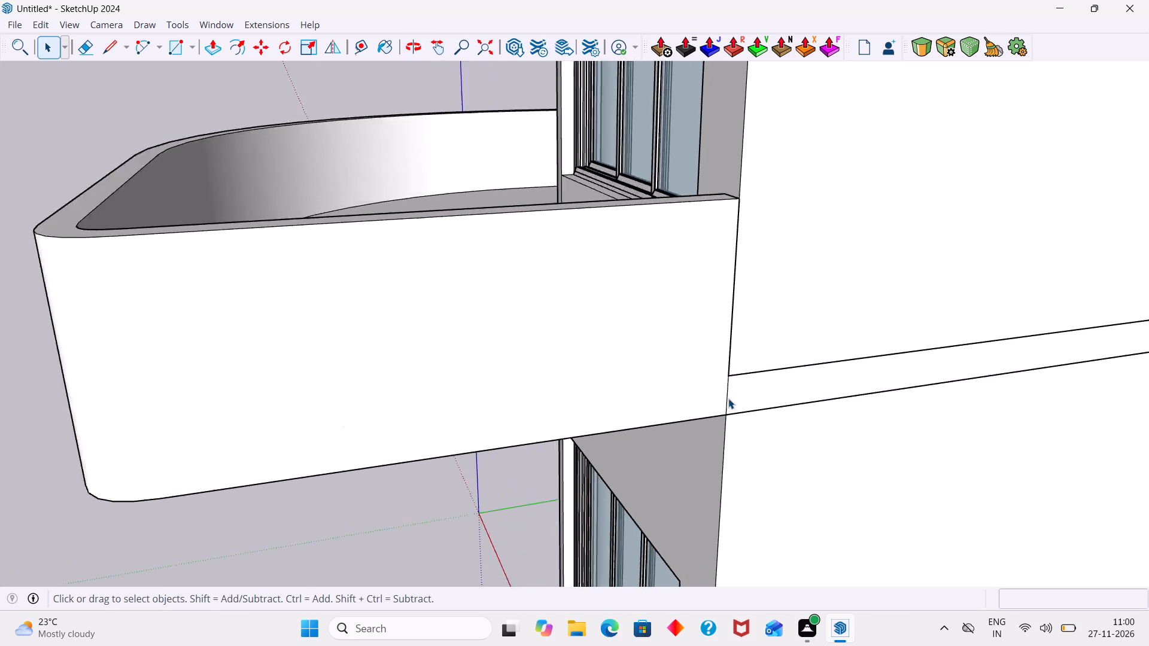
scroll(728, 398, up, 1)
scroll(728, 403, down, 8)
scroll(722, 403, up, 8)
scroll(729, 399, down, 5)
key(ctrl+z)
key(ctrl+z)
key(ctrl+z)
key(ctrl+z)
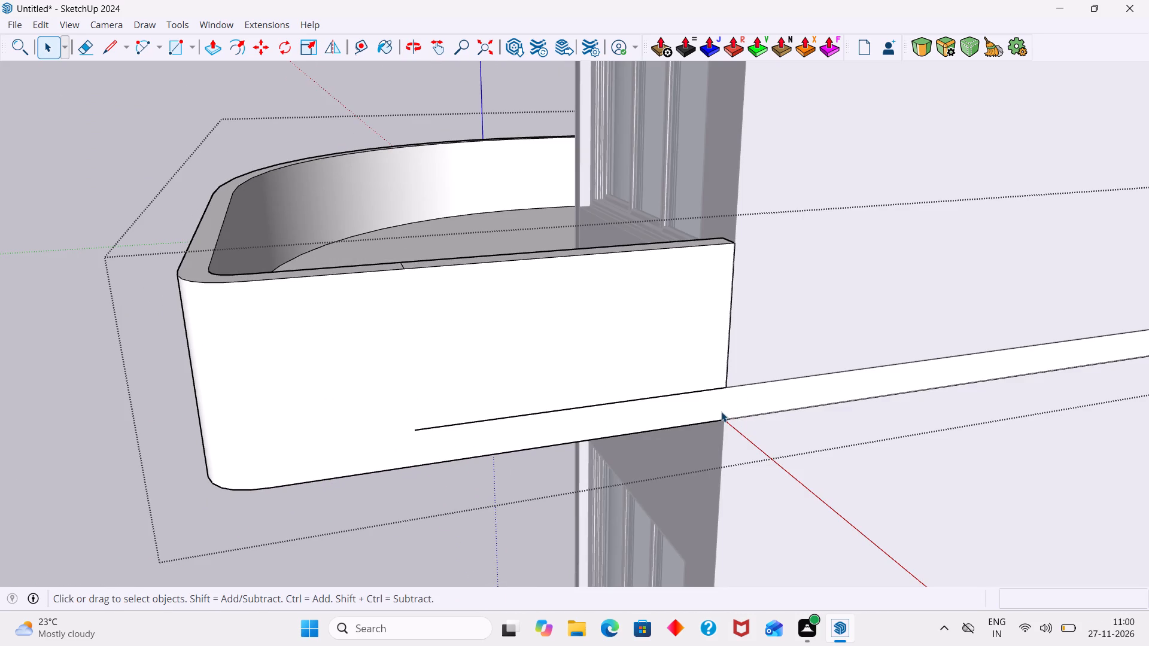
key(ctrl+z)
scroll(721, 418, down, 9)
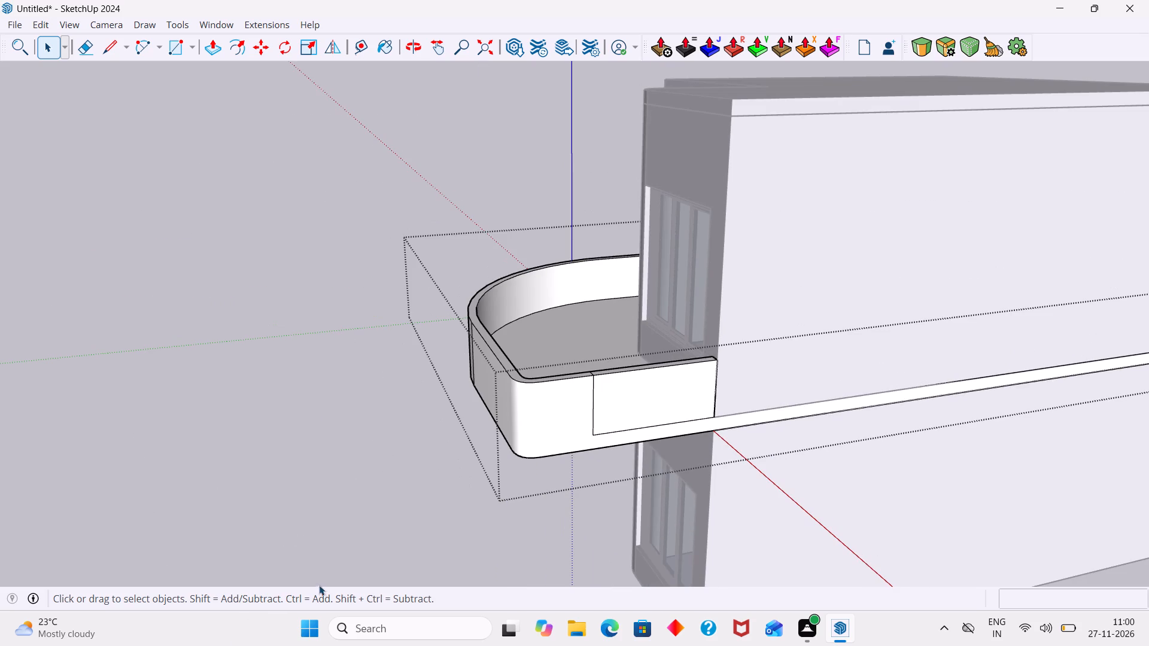
Save the model in the Documents folder as a SketchUp file named "luxury elevation".
click(14, 23)
click(35, 102)
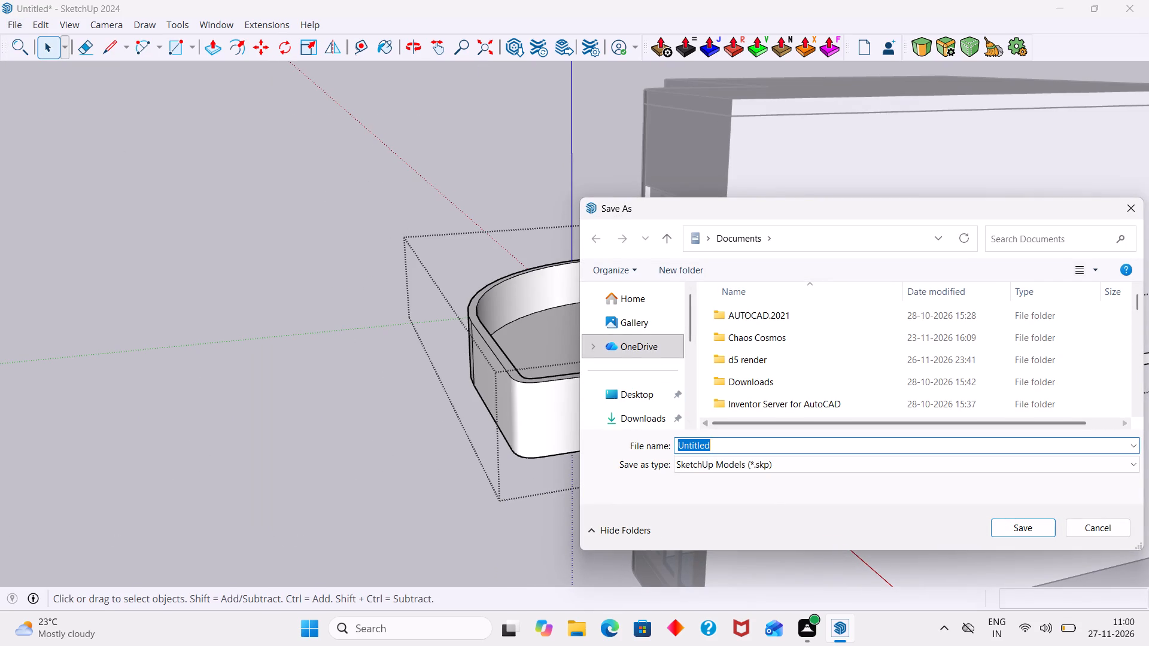
click(722, 447)
key(BackSpace)
key(BackSpace)
key(BackSpace)
key(BackSpace)
key(BackSpace)
key(BackSpace)
key(BackSpace)
key(BackSpace)
key(BackSpace)
key(BackSpace)
key(BackSpace)
key(BackSpace)
key(BackSpace)
key(BackSpace)
key(BackSpace)
key(BackSpace)
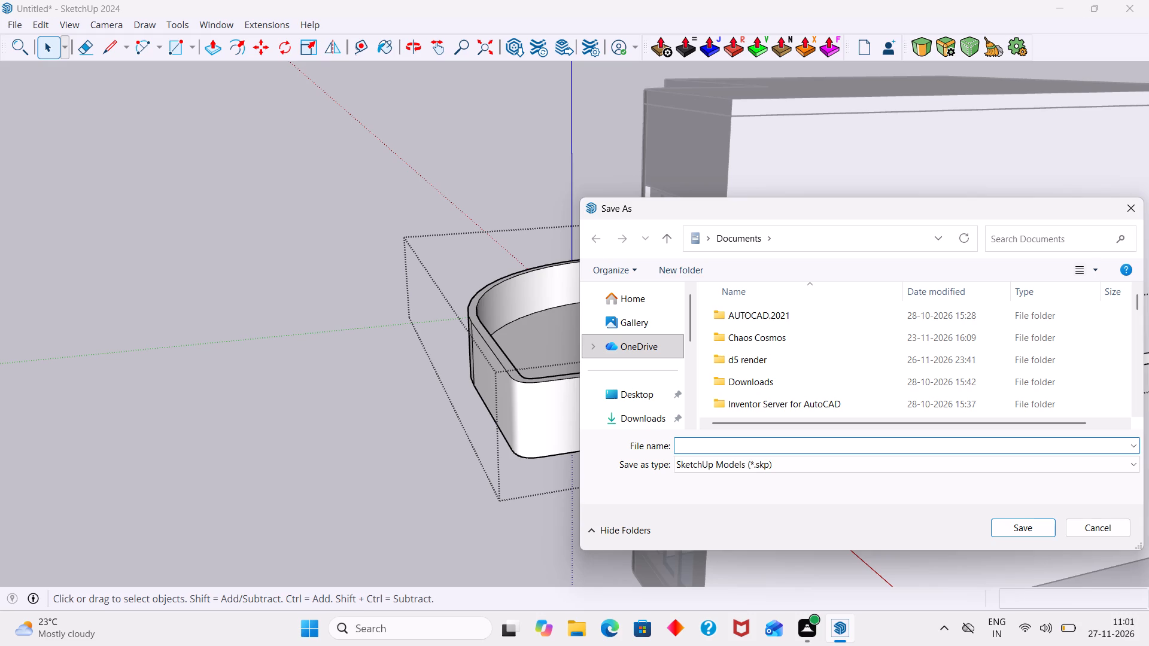
text(lu)
text(xury)
key(space)
text(elevation)
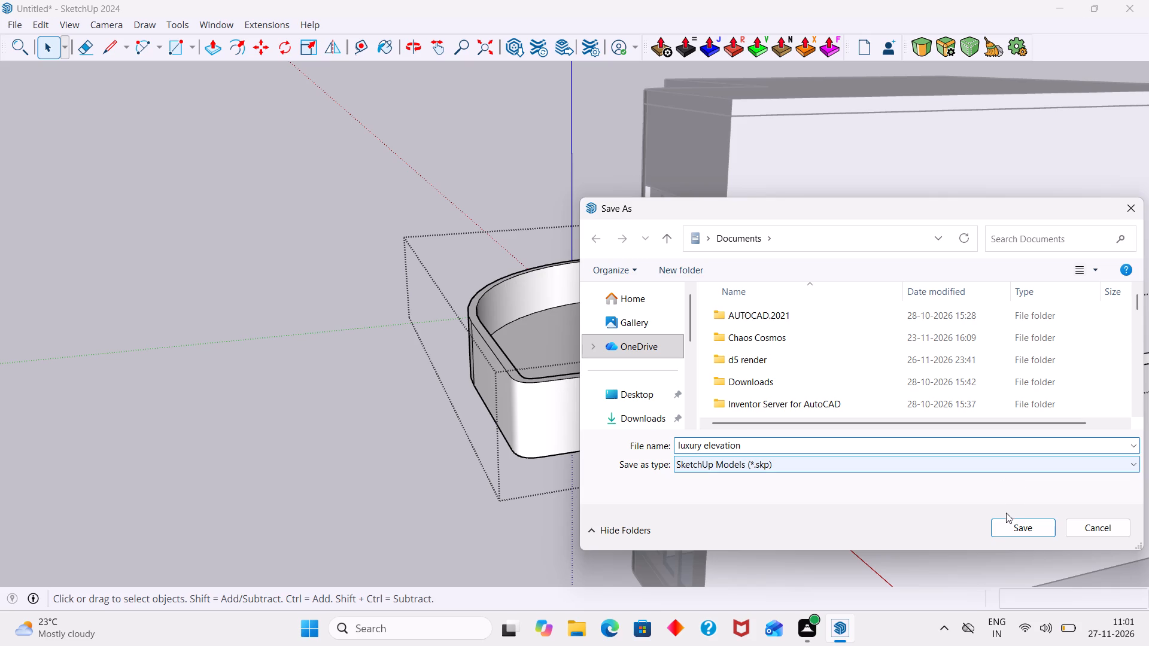
click(1003, 529)
scroll(738, 361, down, 5)
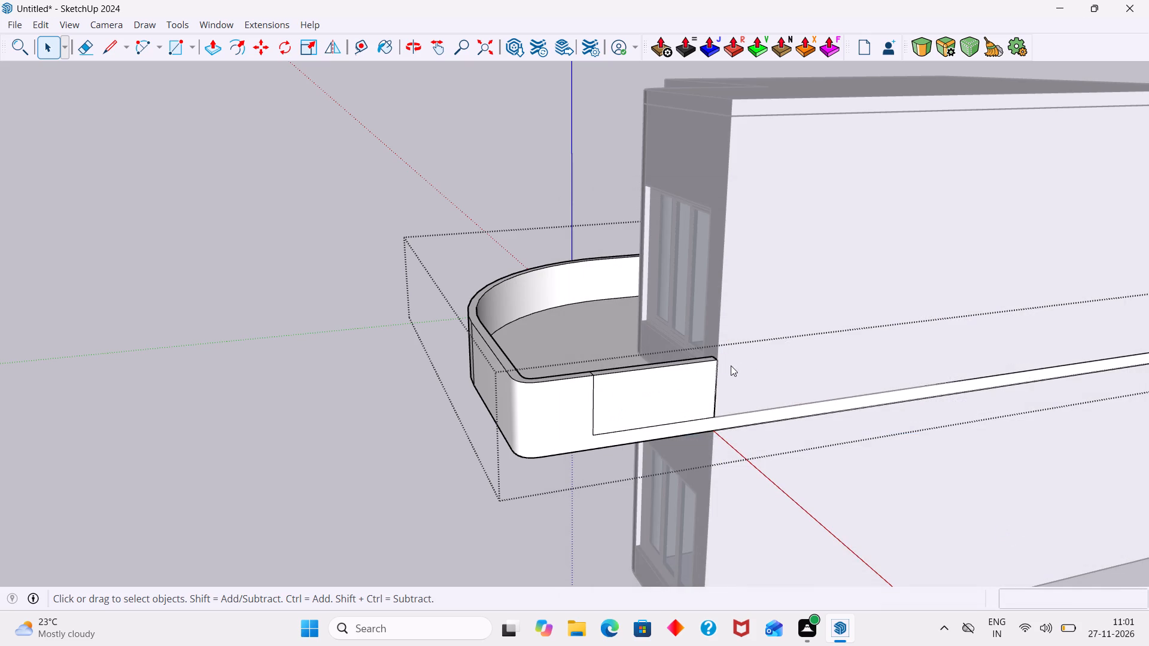
scroll(731, 365, down, 3)
scroll(302, 291, down, 11)
scroll(682, 128, down, 2)
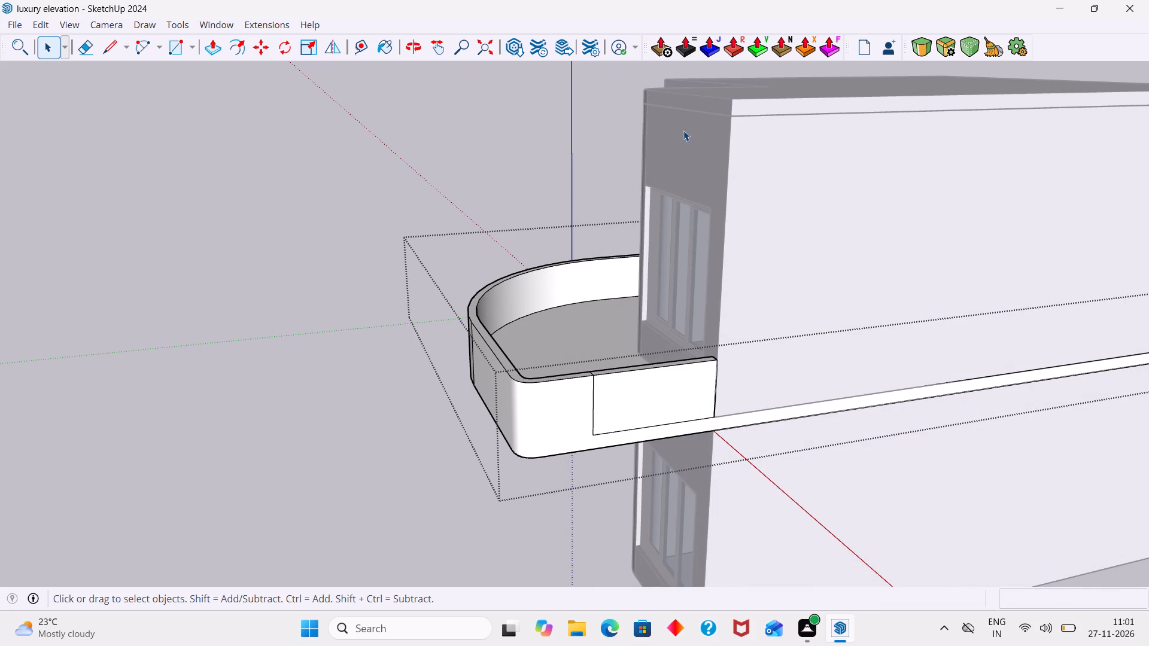
Save the model again under its existing name and close the balcony slab group.
scroll(683, 130, down, 20)
scroll(683, 130, down, 4)
middle_drag(515, 283, 816, 316)
scroll(816, 316, up, 1)
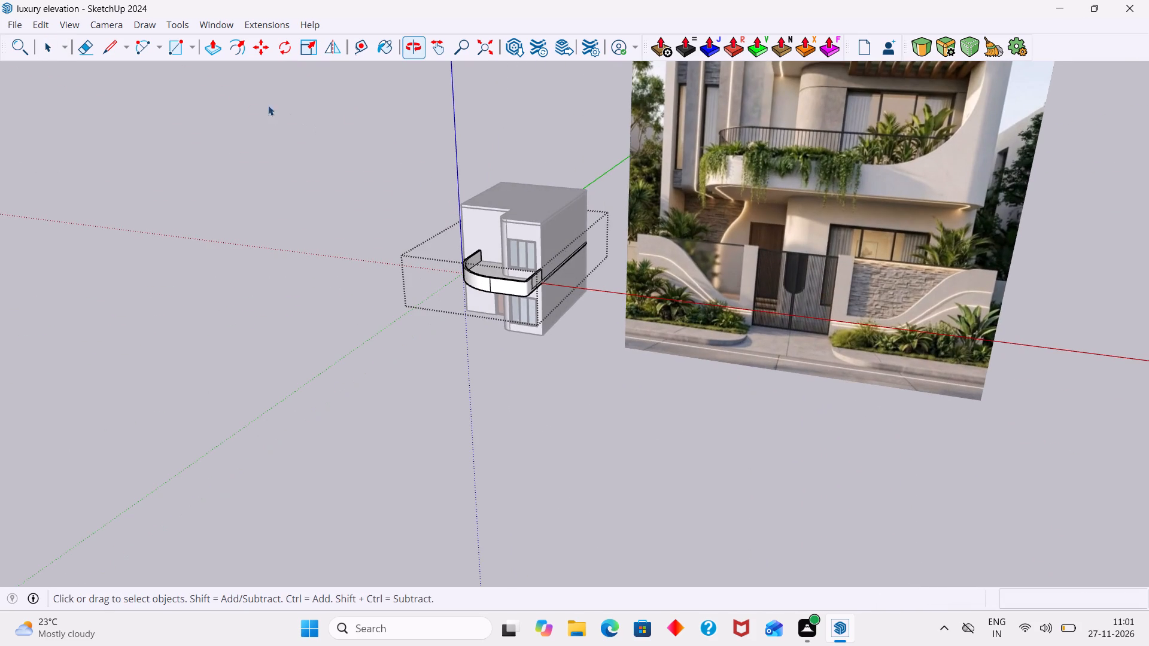
click(12, 26)
click(48, 103)
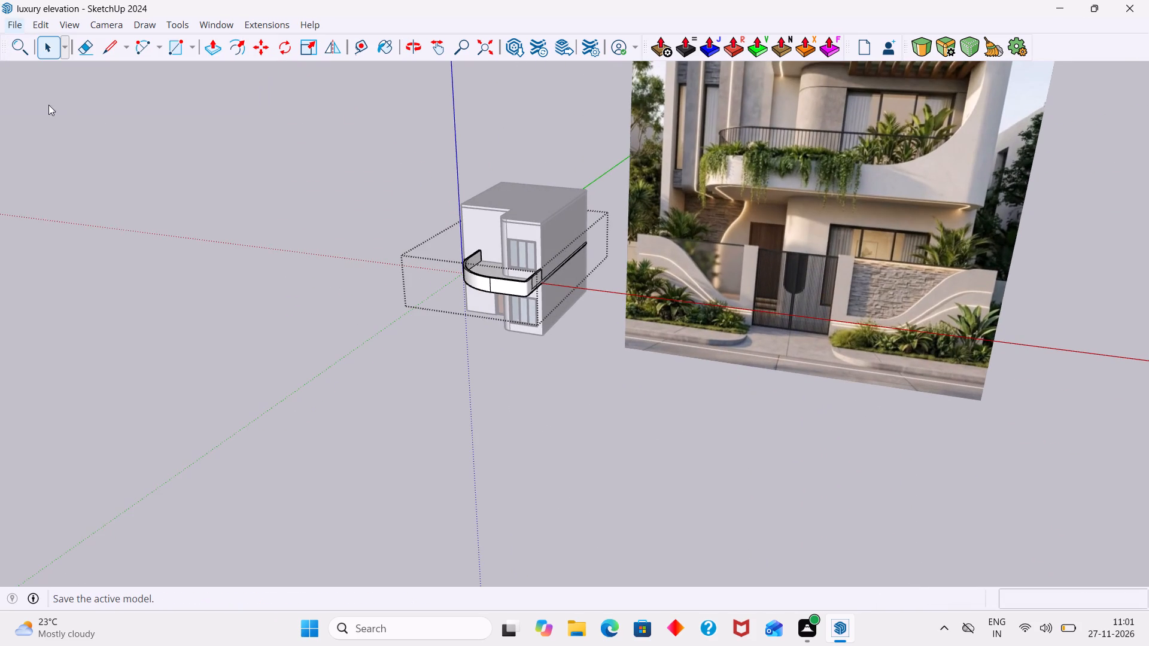
click(299, 158)
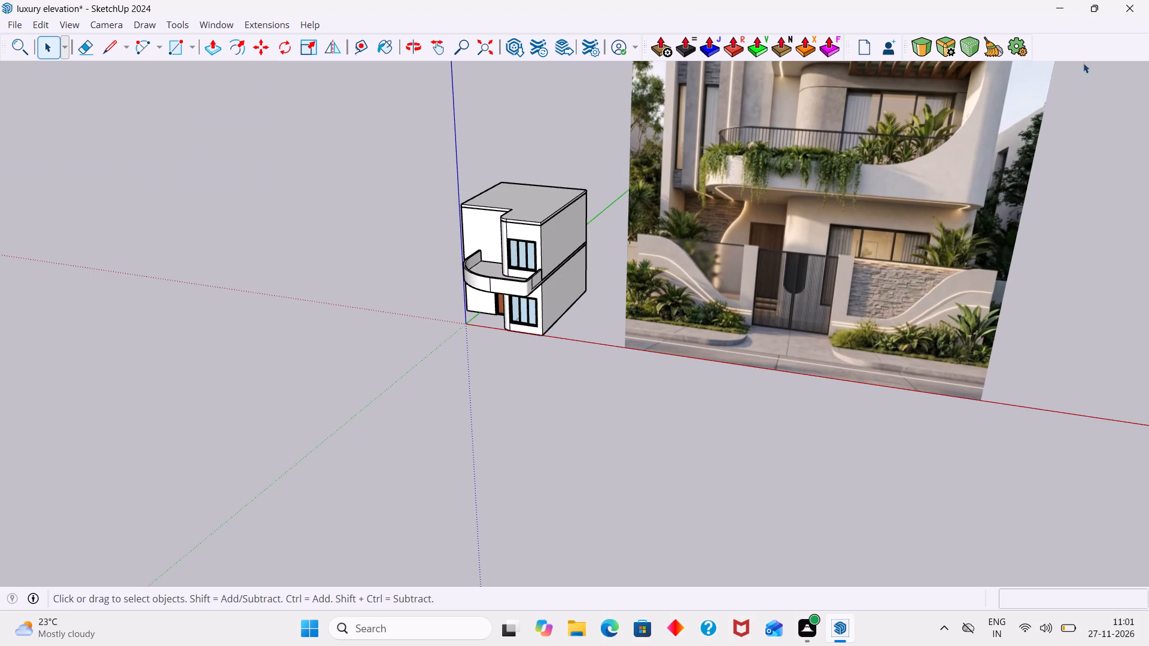
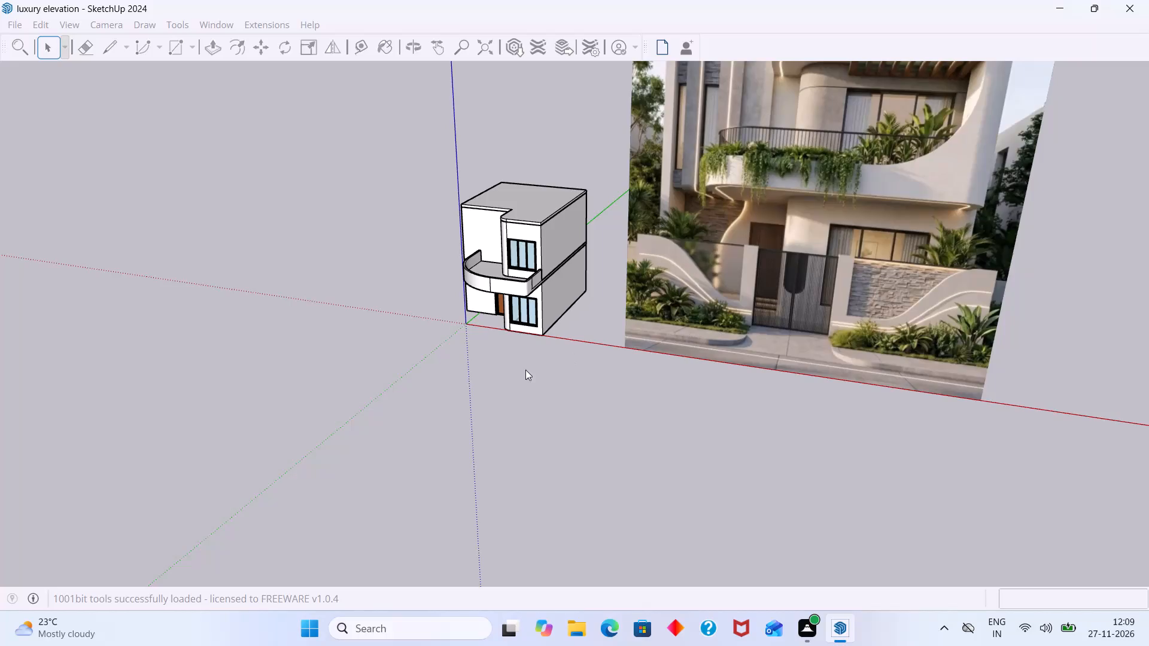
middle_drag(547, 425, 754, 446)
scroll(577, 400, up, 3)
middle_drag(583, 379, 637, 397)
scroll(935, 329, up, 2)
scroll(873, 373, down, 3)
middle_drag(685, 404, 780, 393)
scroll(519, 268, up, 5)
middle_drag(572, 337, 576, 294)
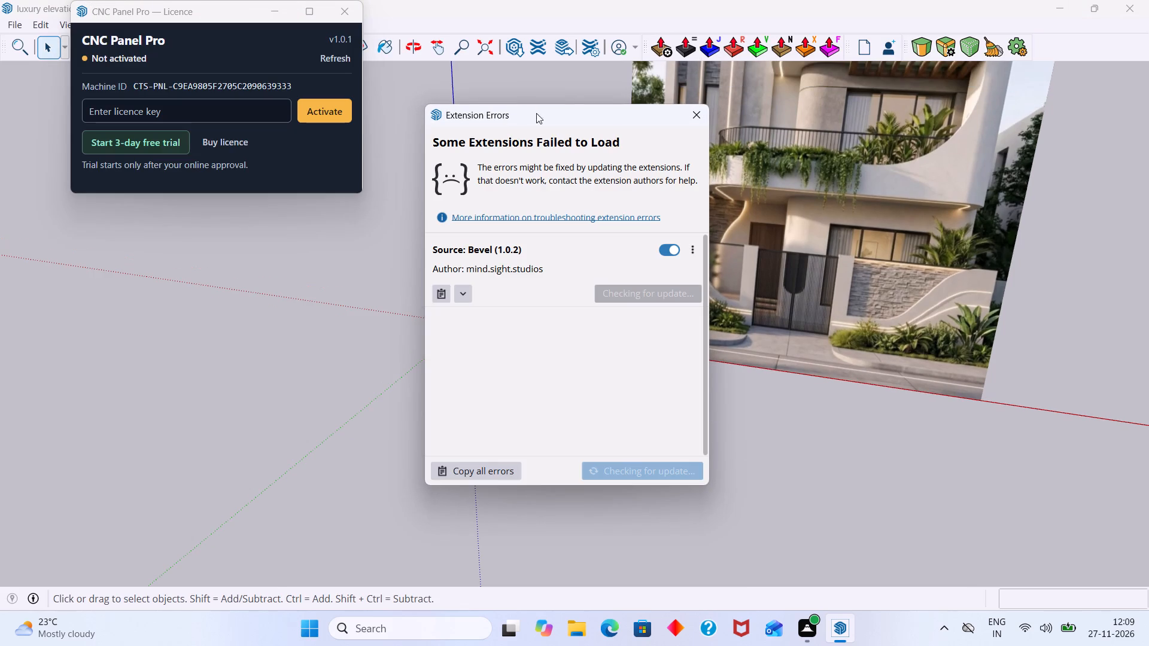
Dismiss the extension errors report and the CNC Panel Pro licence window, and ignore the available extension updates.
click(697, 118)
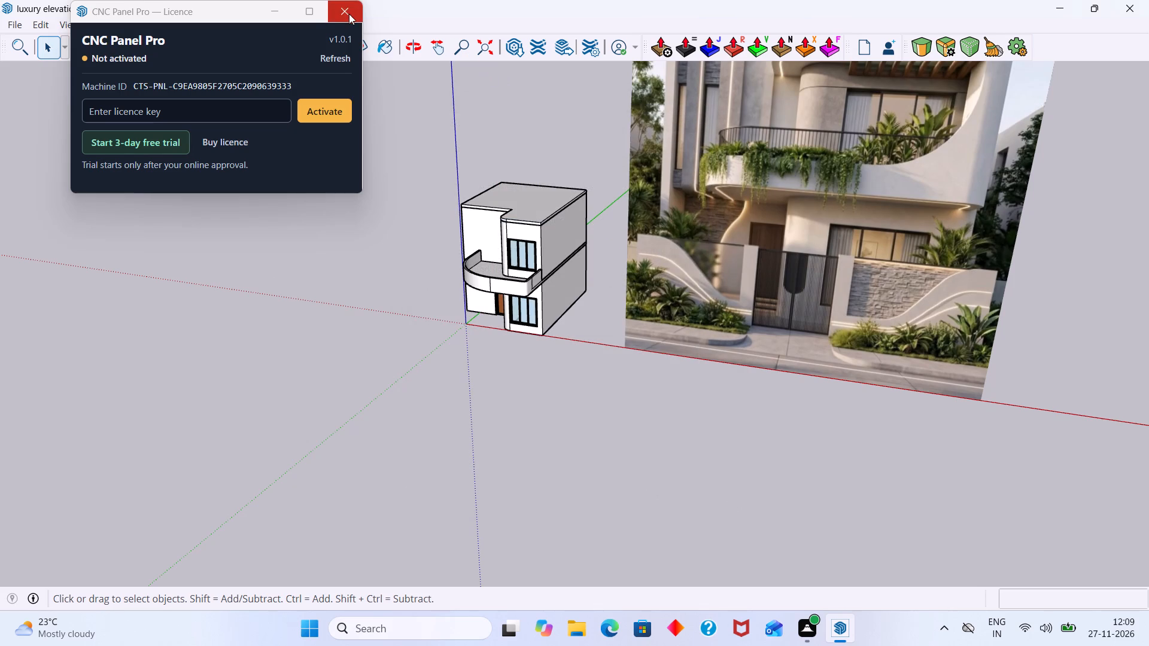
click(346, 11)
middle_drag(640, 440, 867, 408)
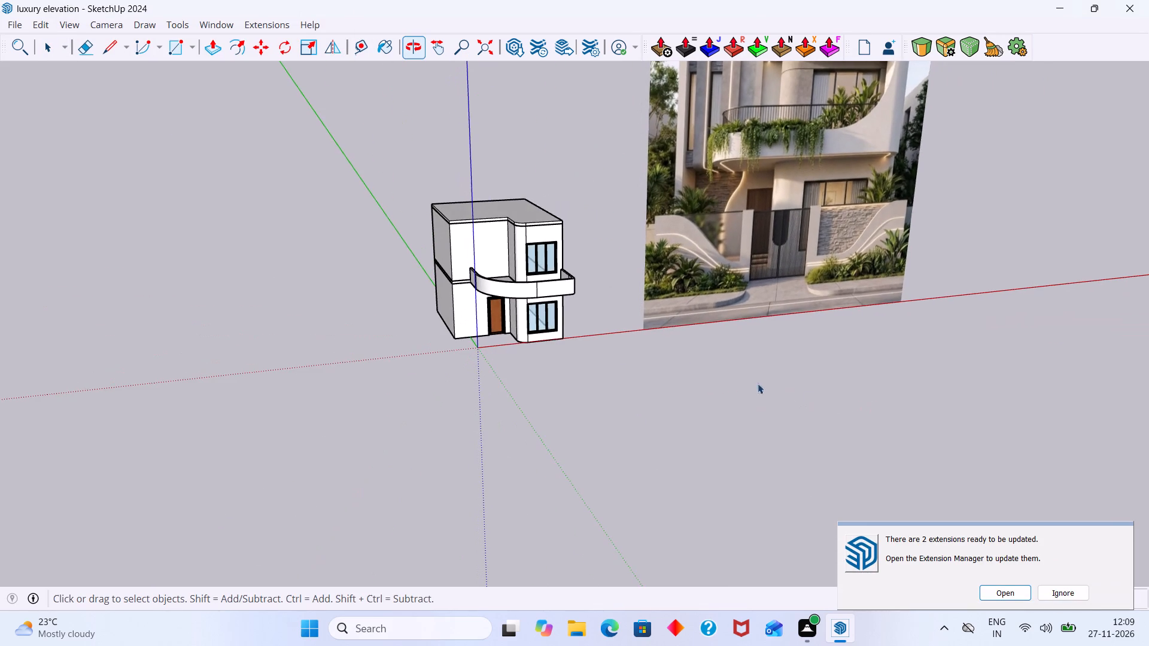
scroll(554, 338, up, 4)
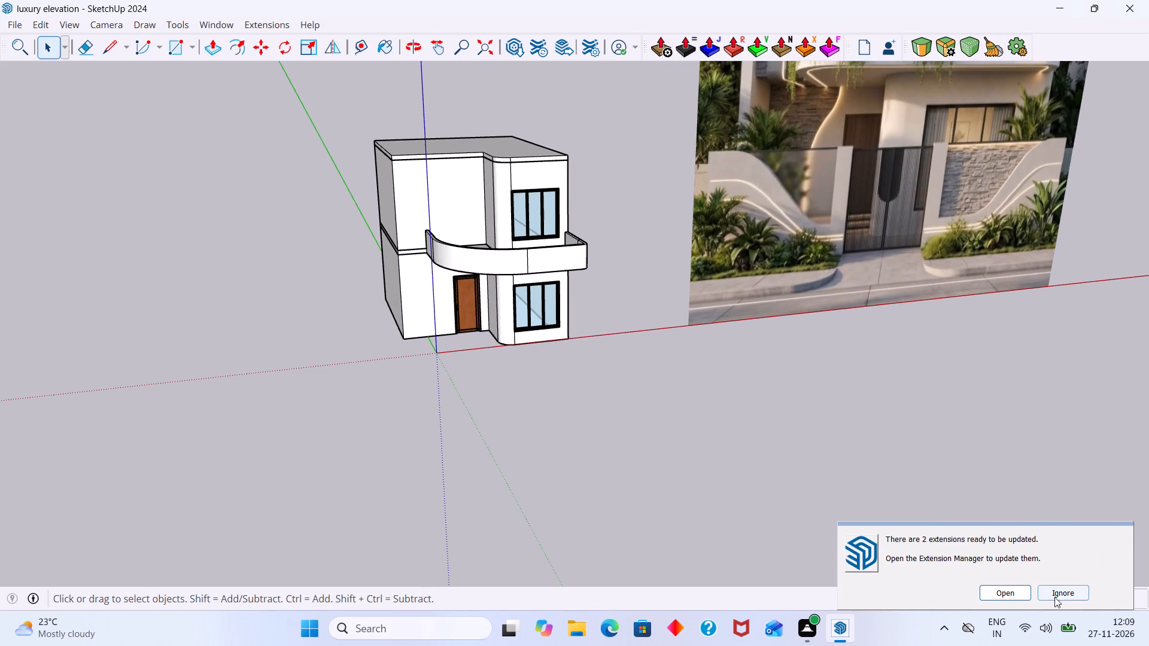
click(1057, 595)
Open the first-floor curved balcony group for editing at the vertical seam on the parapet's outer face.
scroll(575, 351, up, 9)
scroll(556, 363, down, 6)
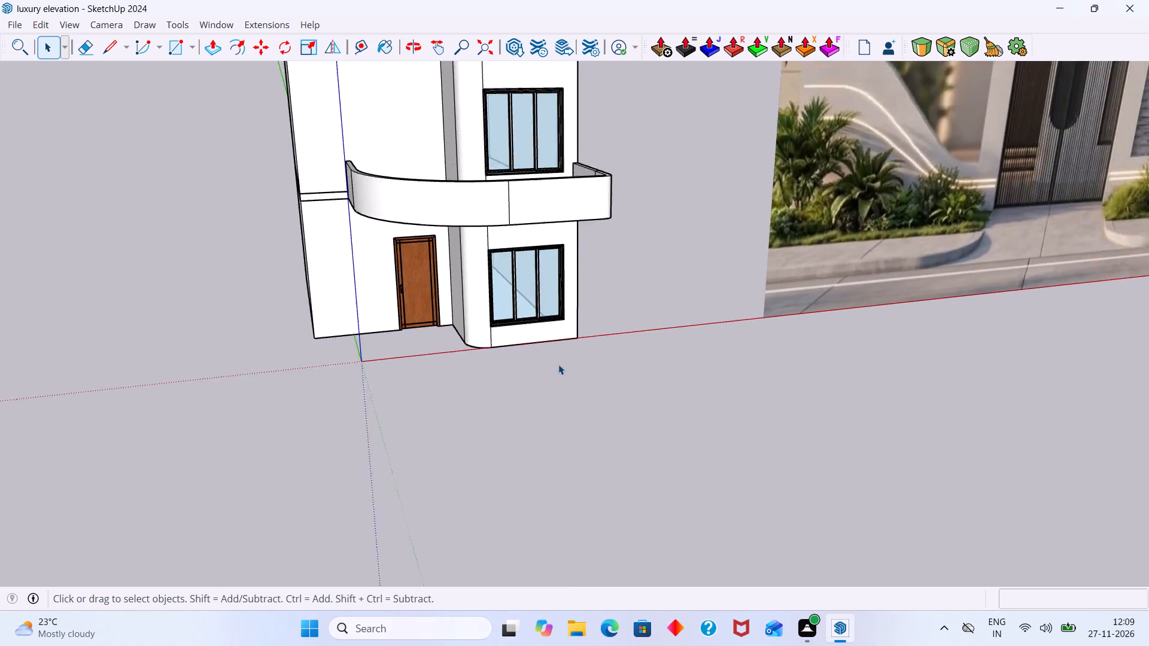
scroll(558, 364, down, 9)
middle_drag(583, 360, 632, 333)
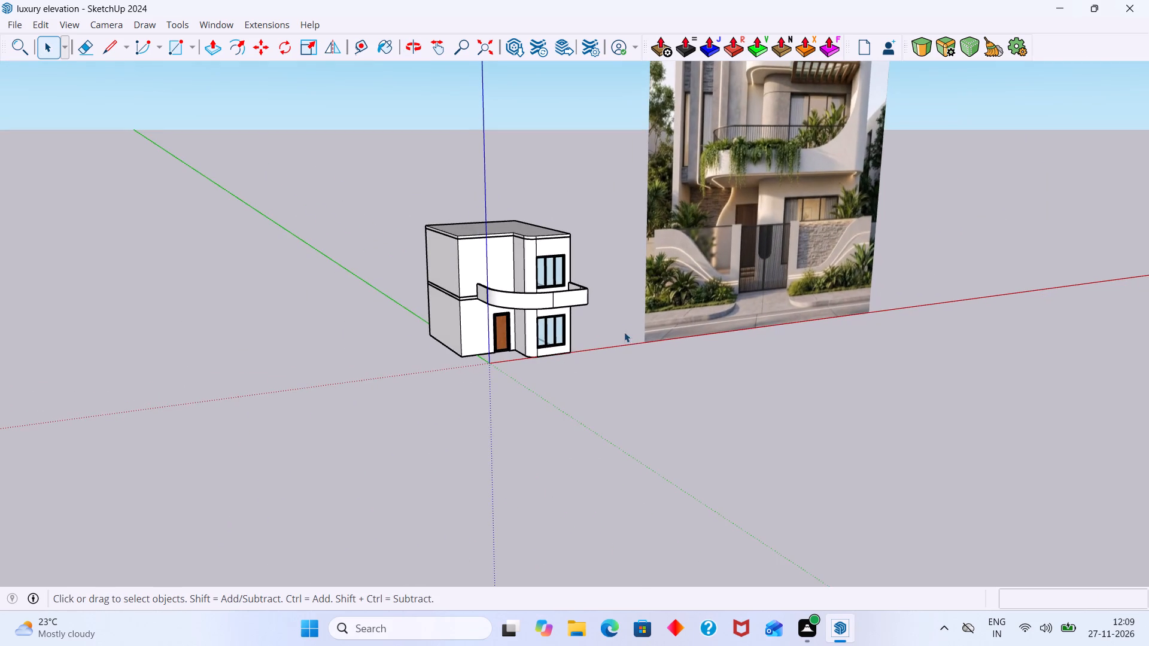
scroll(512, 329, up, 5)
scroll(615, 272, up, 9)
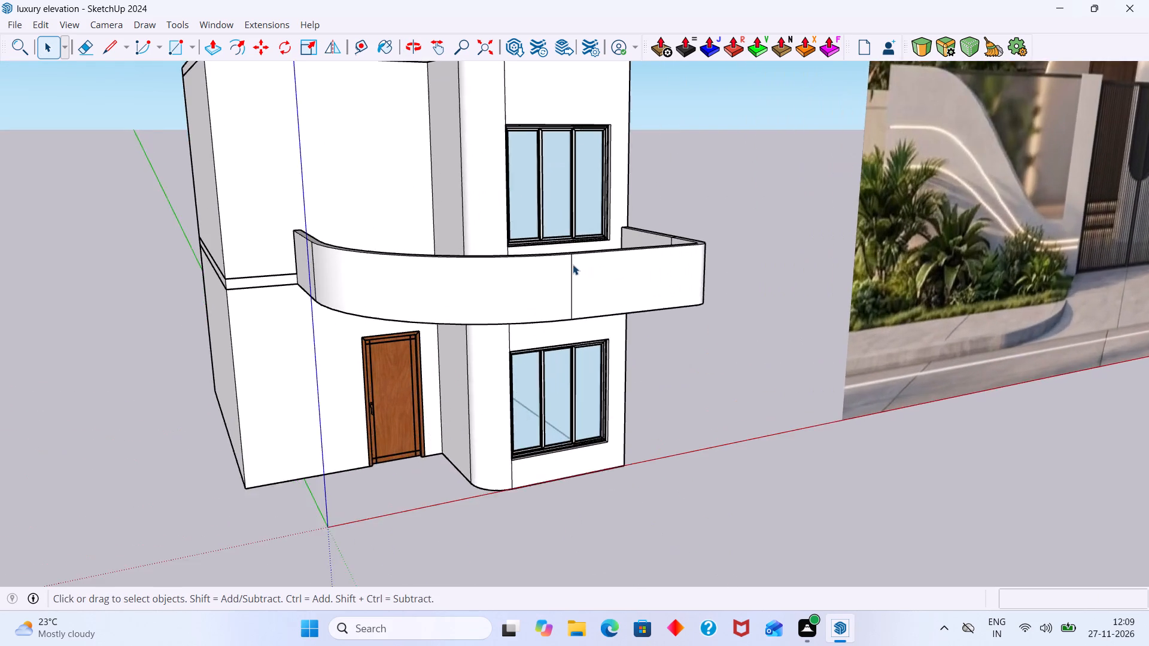
scroll(573, 264, up, 6)
middle_drag(570, 273, 582, 372)
scroll(583, 398, up, 7)
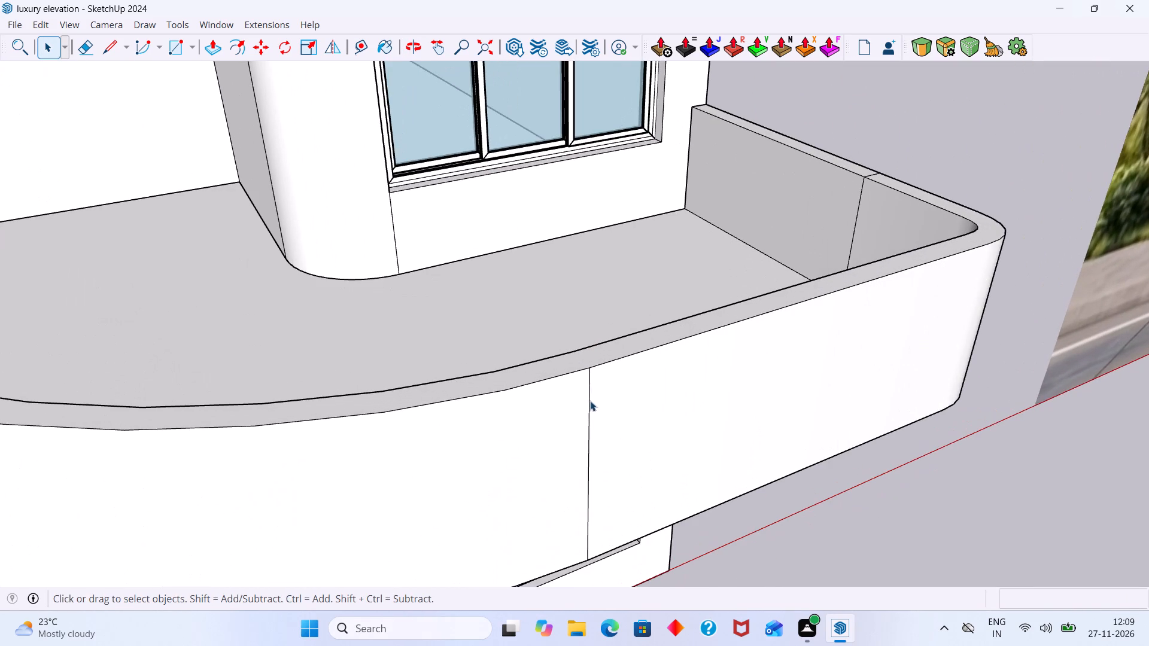
click(591, 401)
double_click(591, 400)
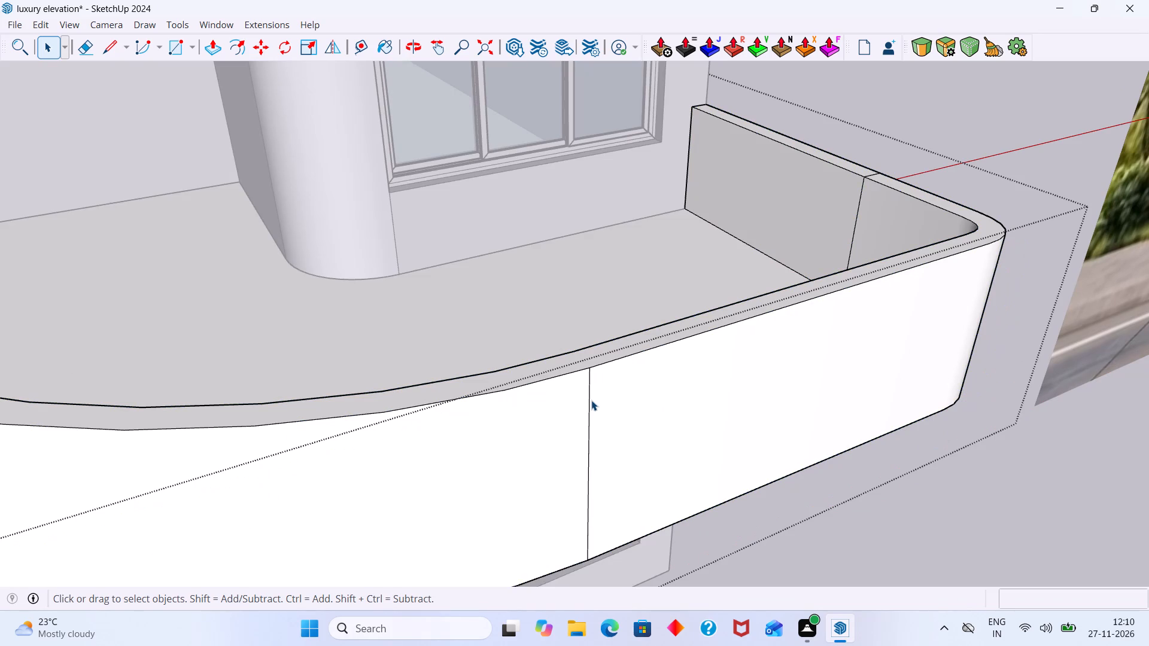
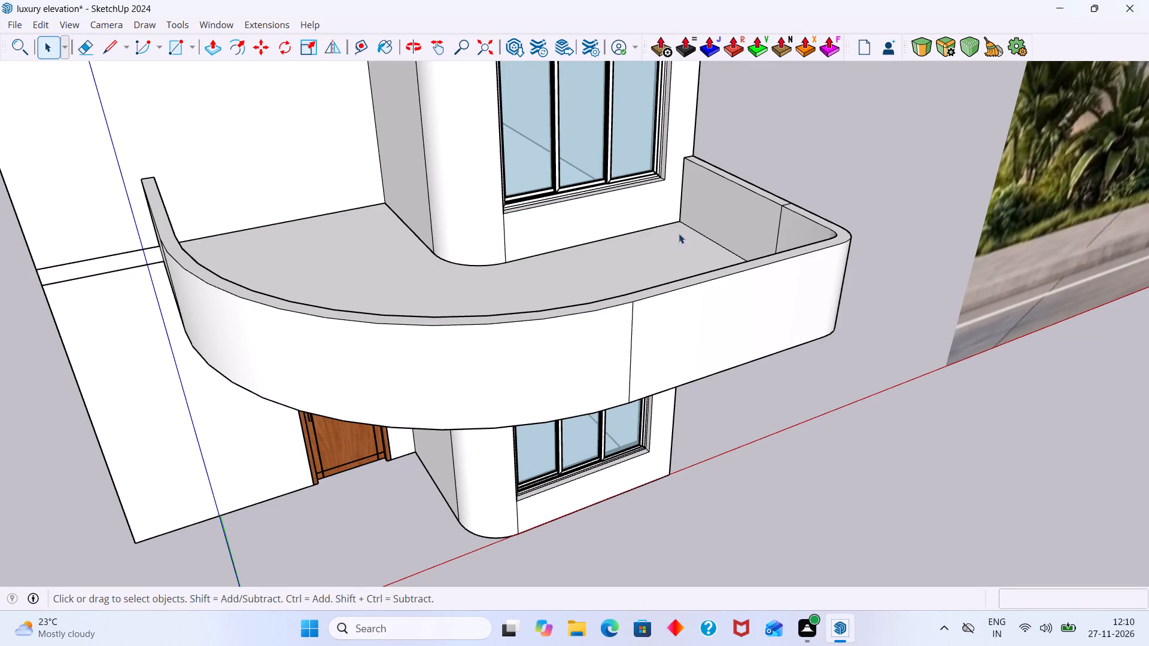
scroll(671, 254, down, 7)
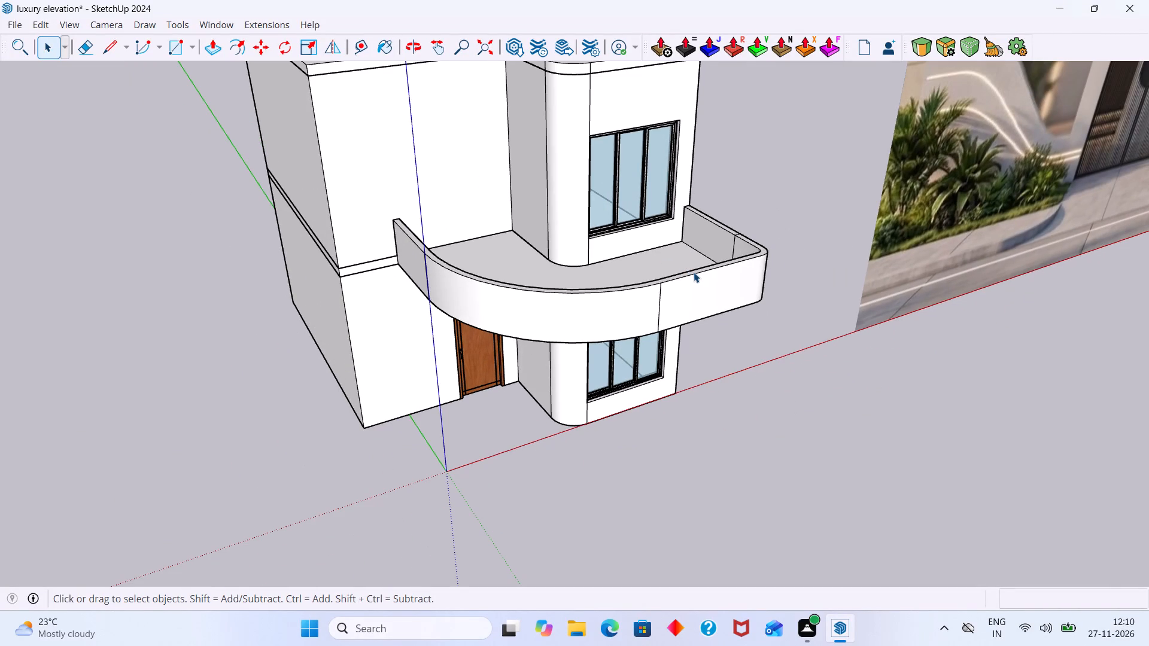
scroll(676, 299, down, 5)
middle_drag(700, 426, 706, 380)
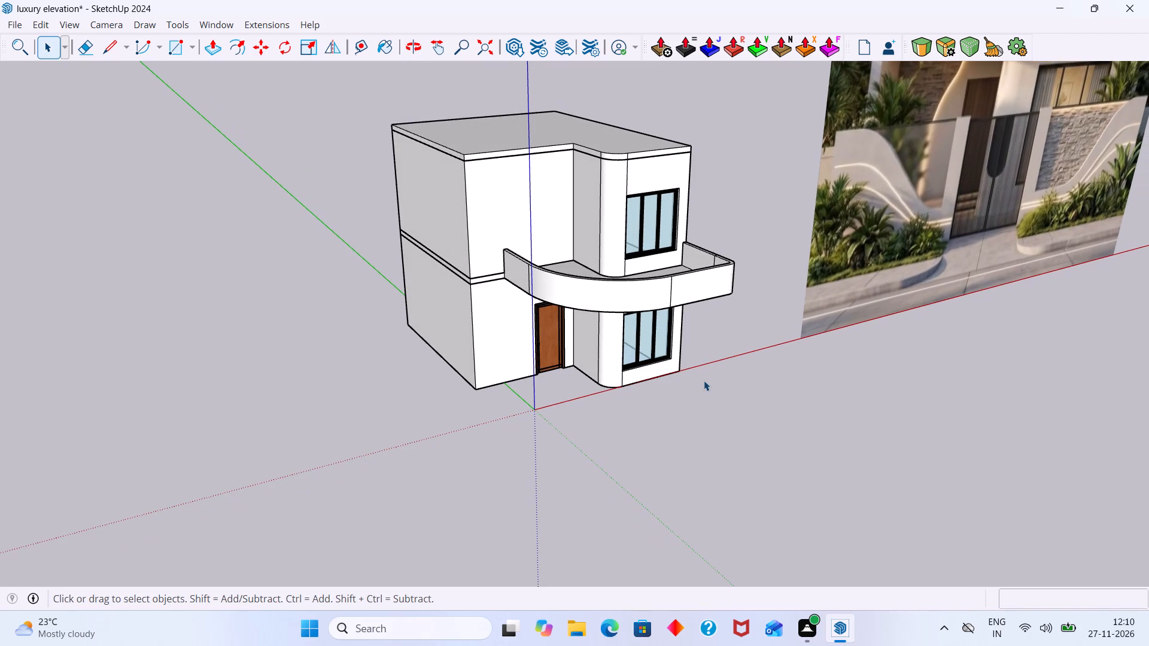
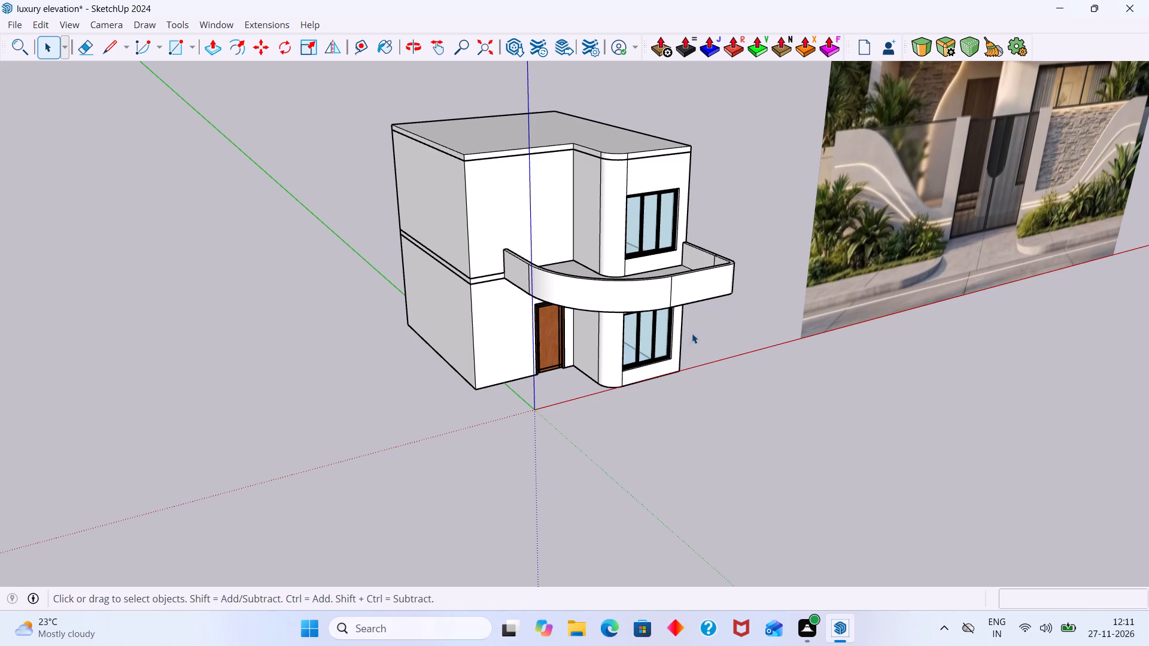
Compare the house model's balcony and overall massing with the reference elevation image beside it.
scroll(790, 441, down, 1)
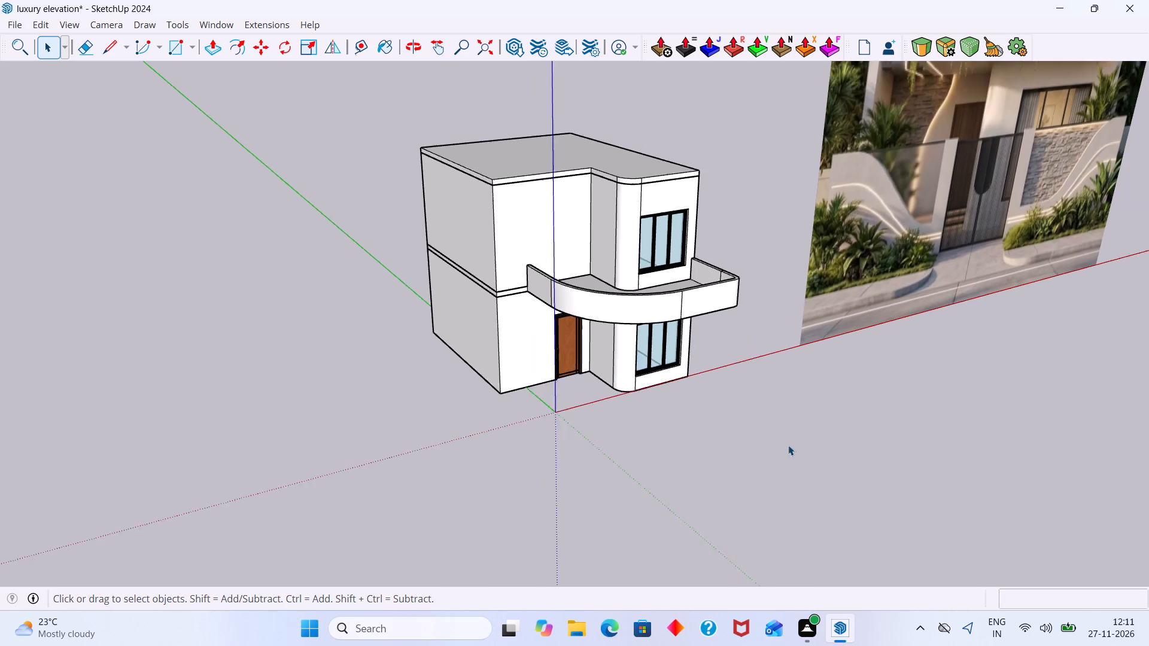
scroll(788, 445, down, 3)
middle_drag(731, 453, 749, 357)
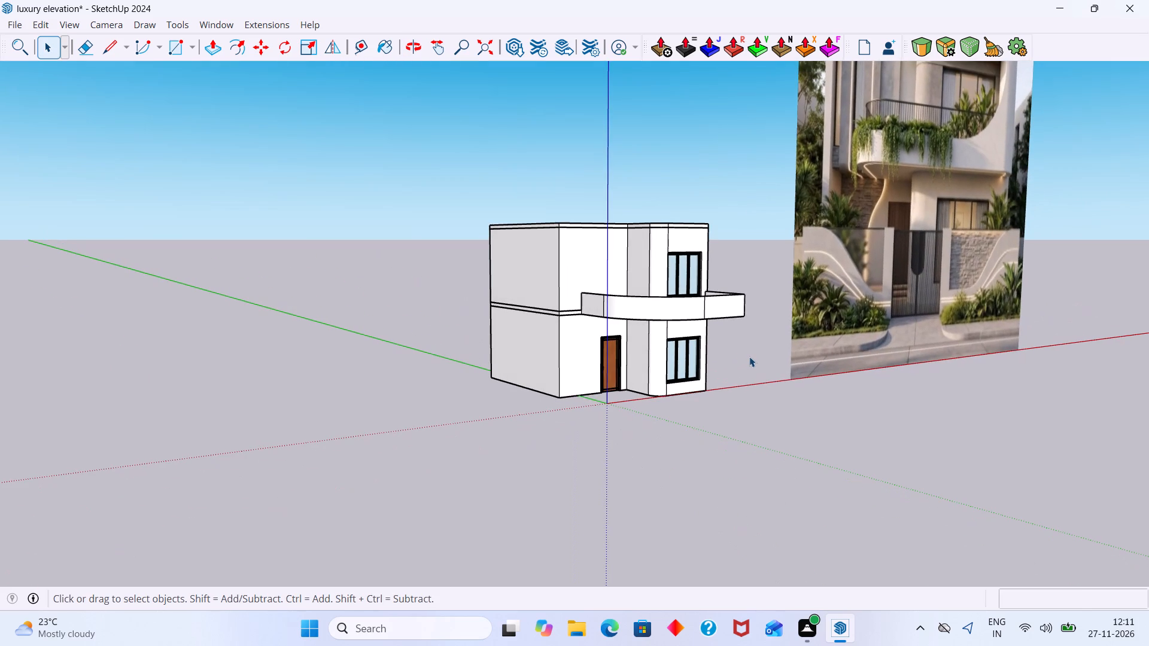
scroll(662, 343, up, 6)
scroll(707, 349, down, 6)
shift+middle_drag(615, 343, 416, 345)
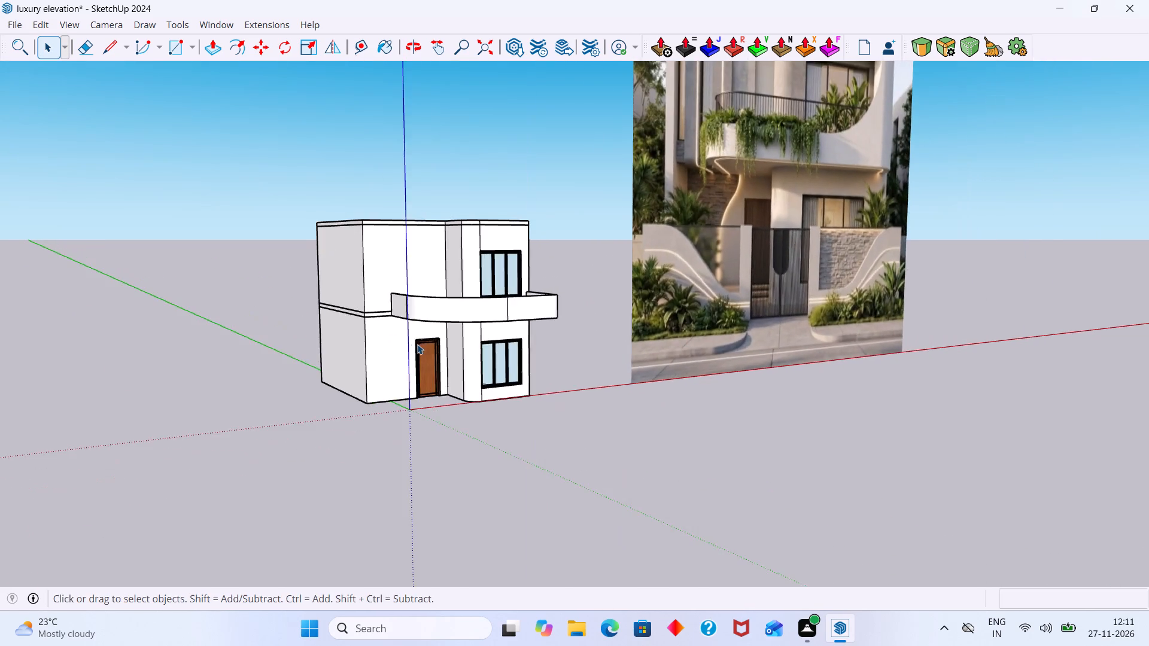
scroll(419, 343, down, 7)
middle_drag(447, 344, 439, 429)
scroll(467, 340, up, 4)
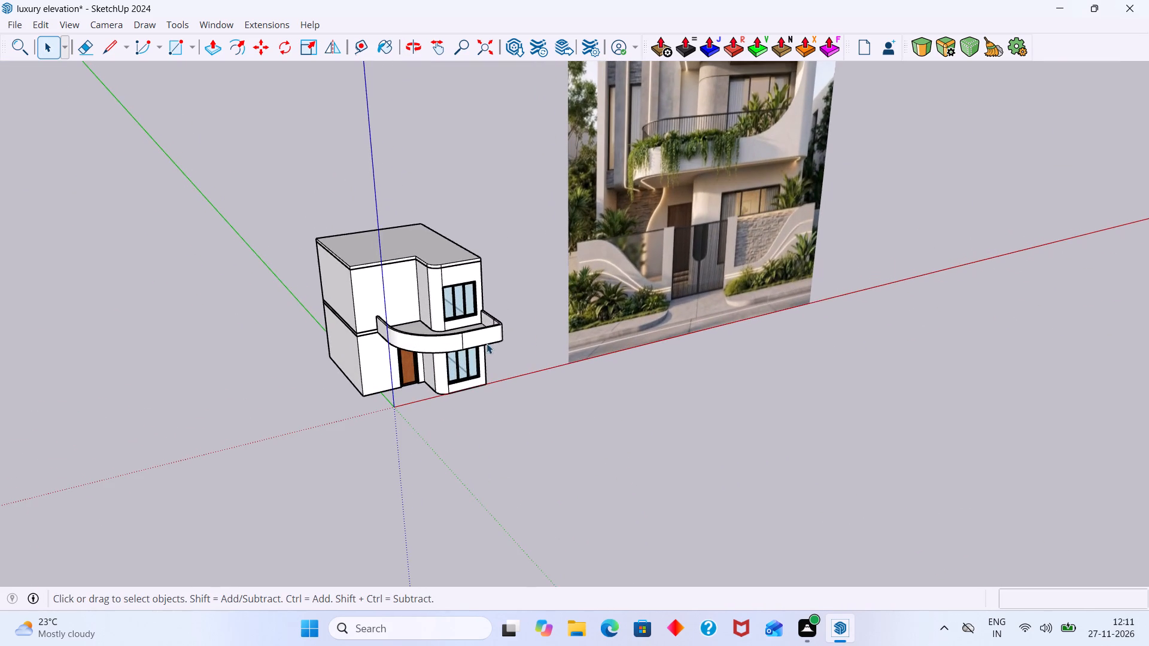
shift+middle_drag(487, 343, 492, 379)
scroll(497, 367, down, 2)
middle_drag(492, 367, 417, 360)
shift+middle_drag(475, 349, 466, 371)
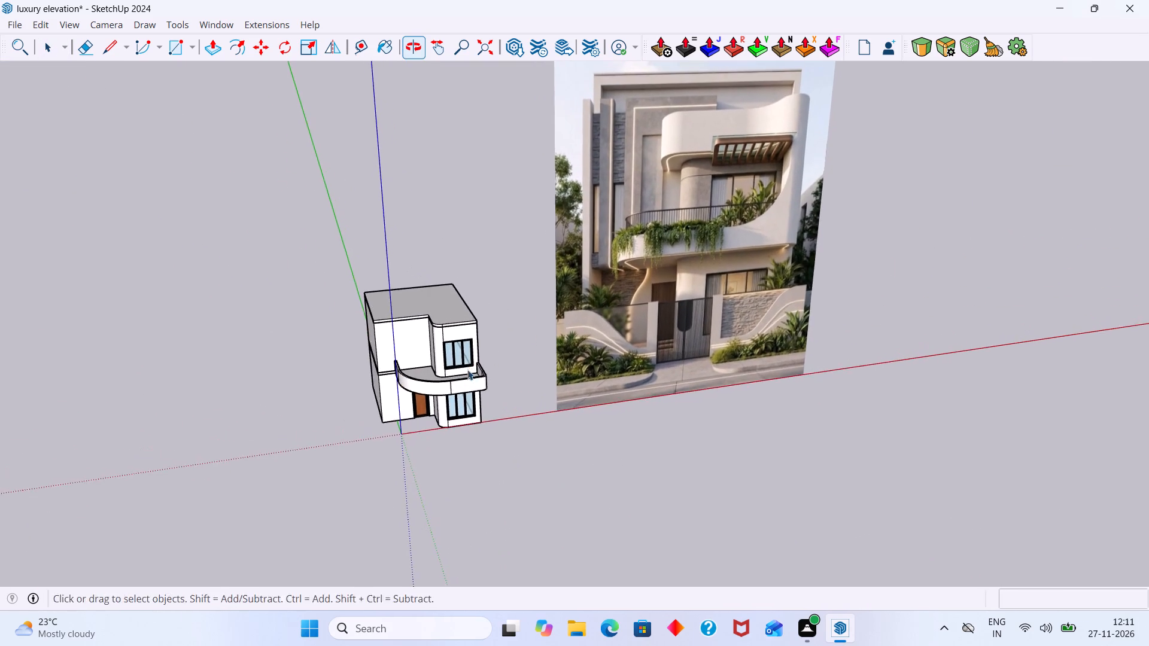
middle_drag(467, 370, 449, 316)
shift+middle_drag(518, 333, 518, 453)
middle_drag(511, 446, 496, 393)
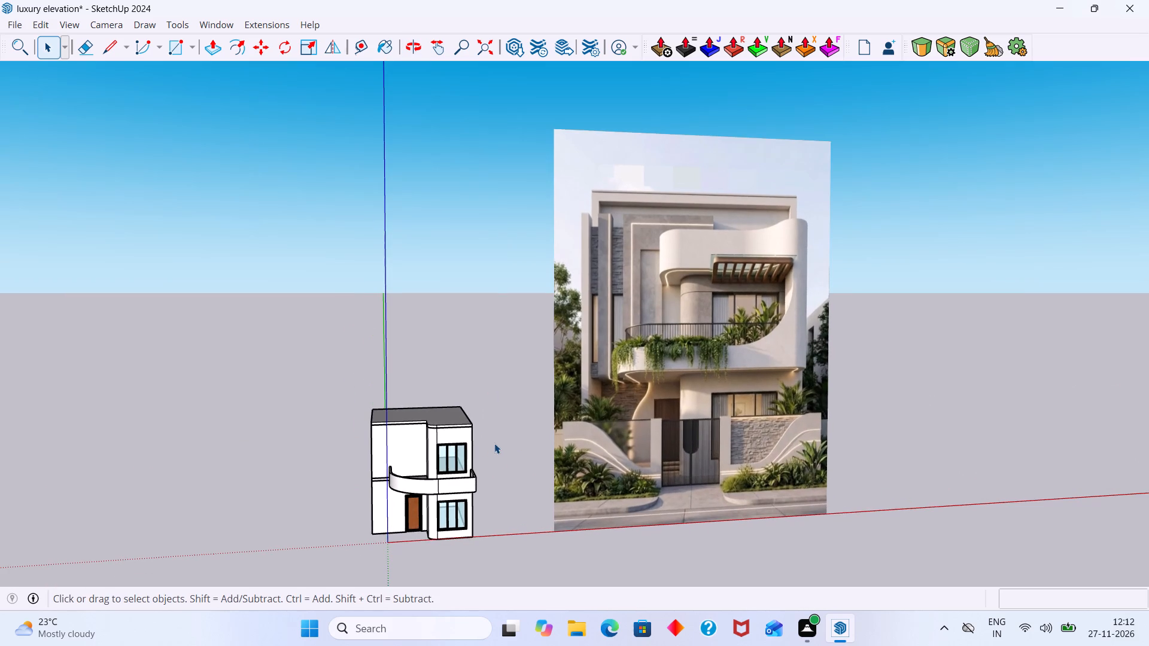
shift+middle_drag(482, 462, 479, 428)
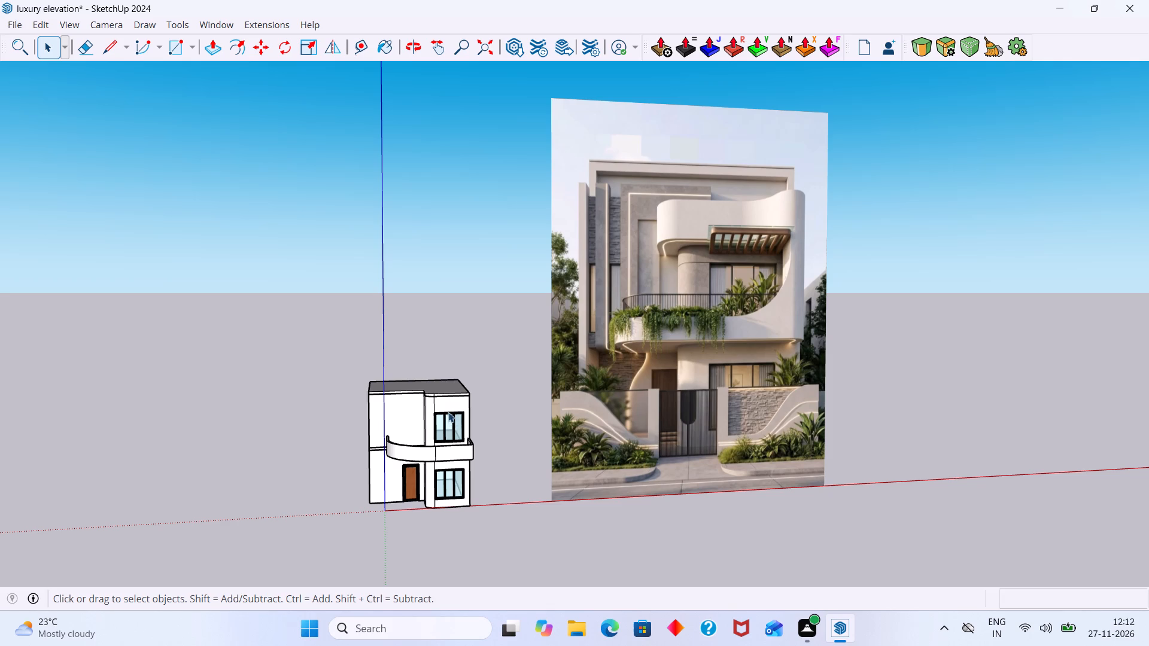
Inside the balcony group, raise the top face of the parapet's straight end beside the upper window to roof level with Joint Push Pull.
scroll(476, 446, up, 7)
middle_drag(461, 452, 347, 461)
scroll(349, 461, up, 18)
middle_drag(347, 461, 353, 461)
middle_drag(423, 400, 436, 425)
scroll(436, 419, up, 6)
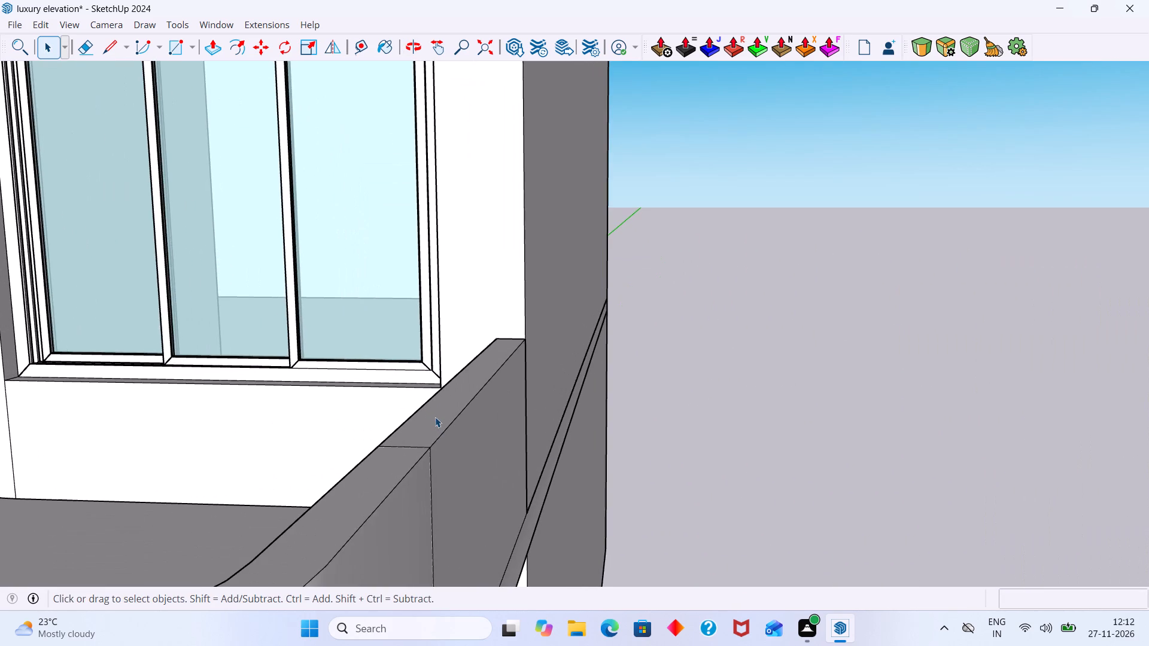
click(435, 417)
double_click(435, 416)
click(440, 410)
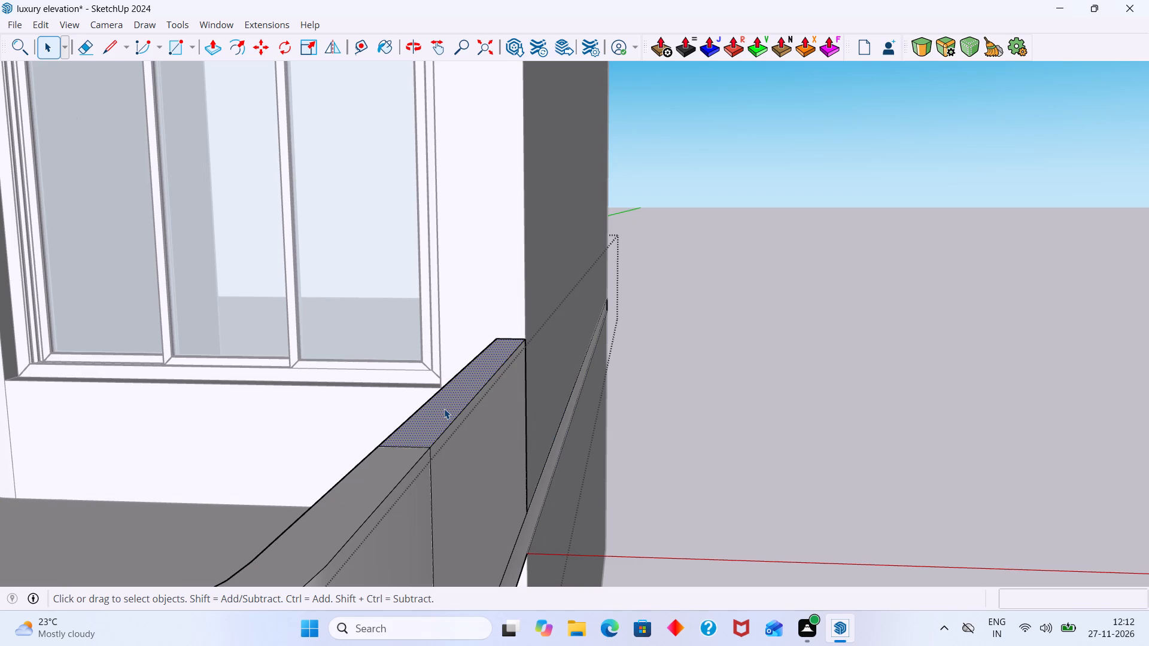
key(p)
click(444, 409)
key(space)
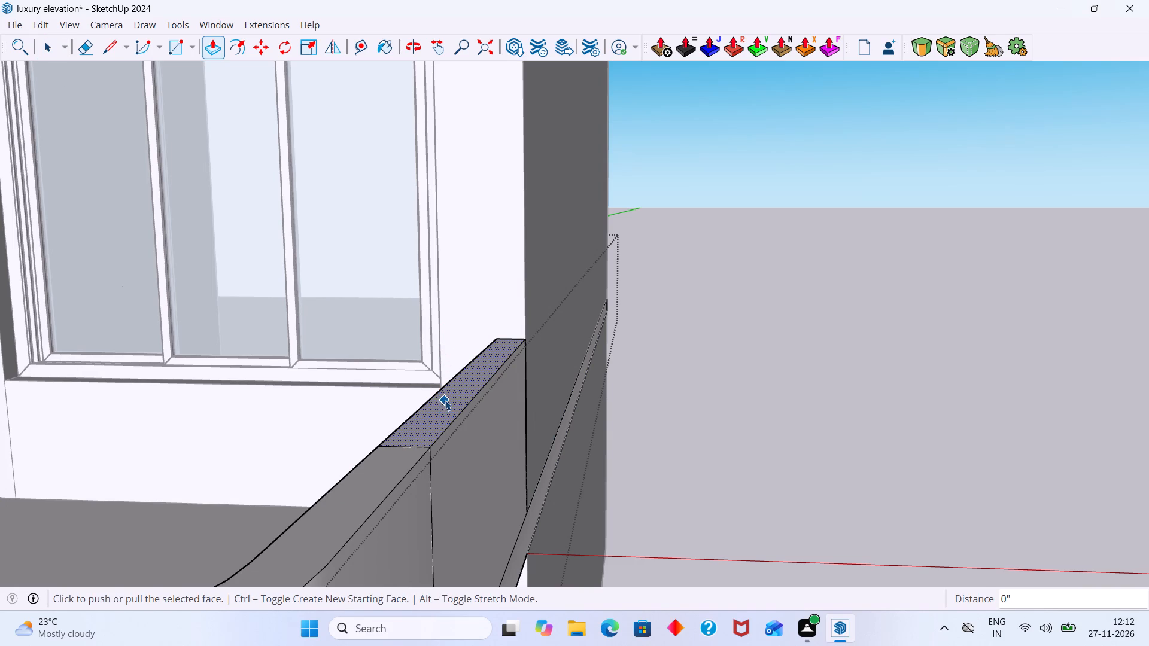
click(712, 54)
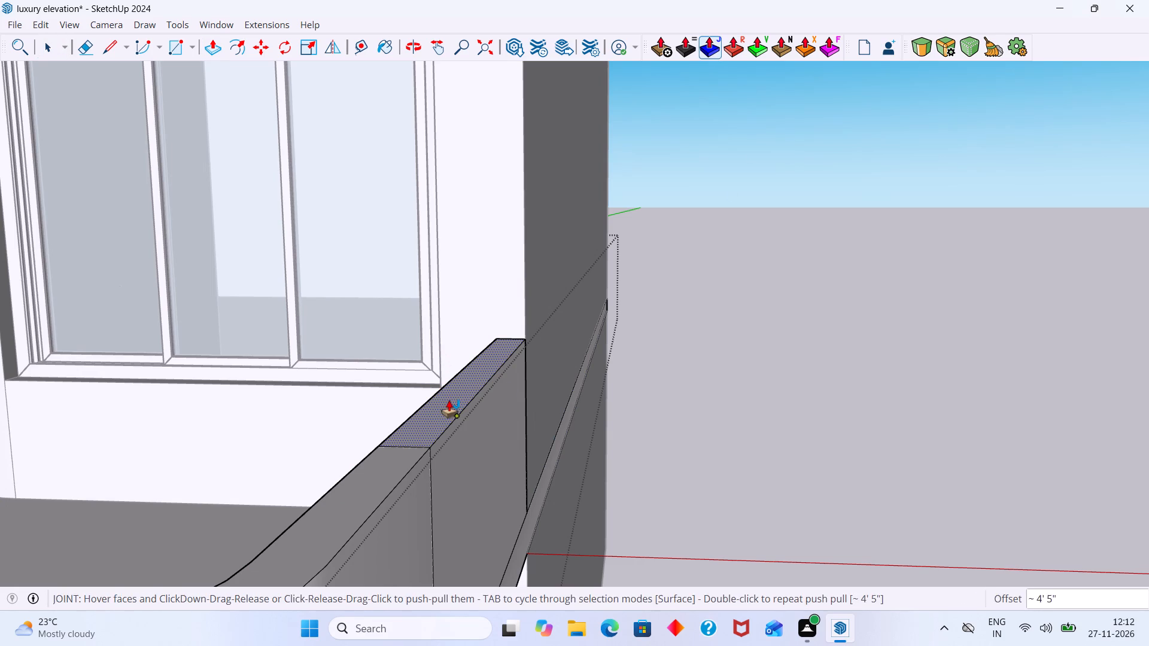
click(449, 401)
scroll(430, 161, down, 10)
shift+middle_drag(437, 168, 409, 502)
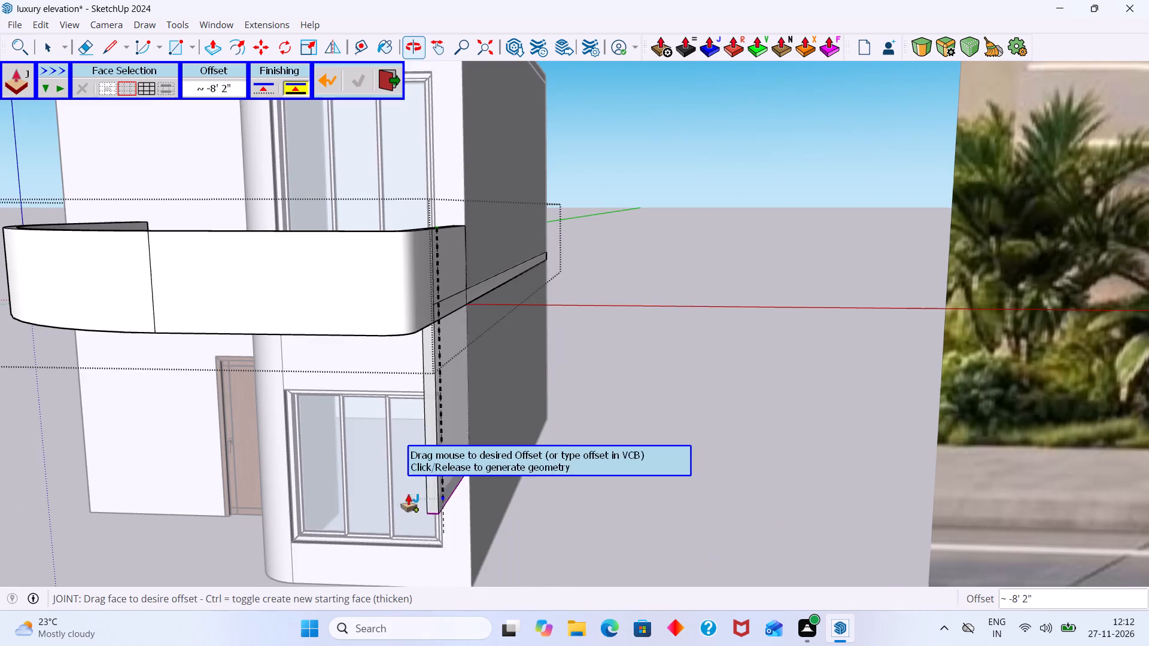
scroll(430, 407, down, 8)
middle_drag(440, 244, 402, 407)
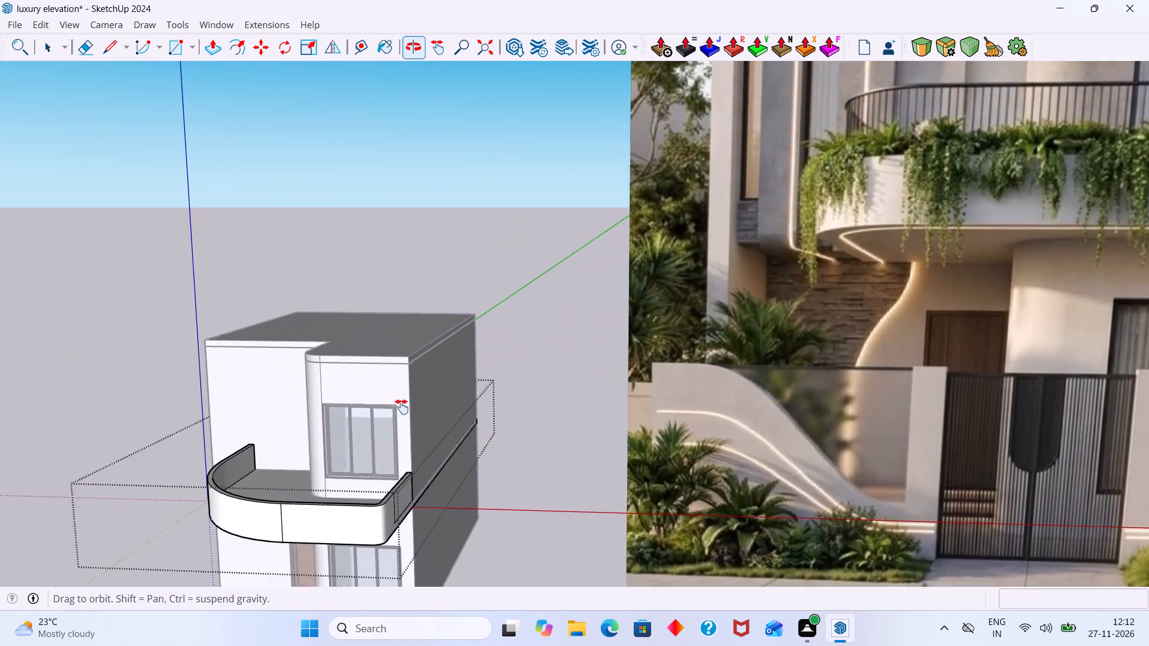
middle_drag(402, 407, 400, 410)
scroll(447, 224, up, 9)
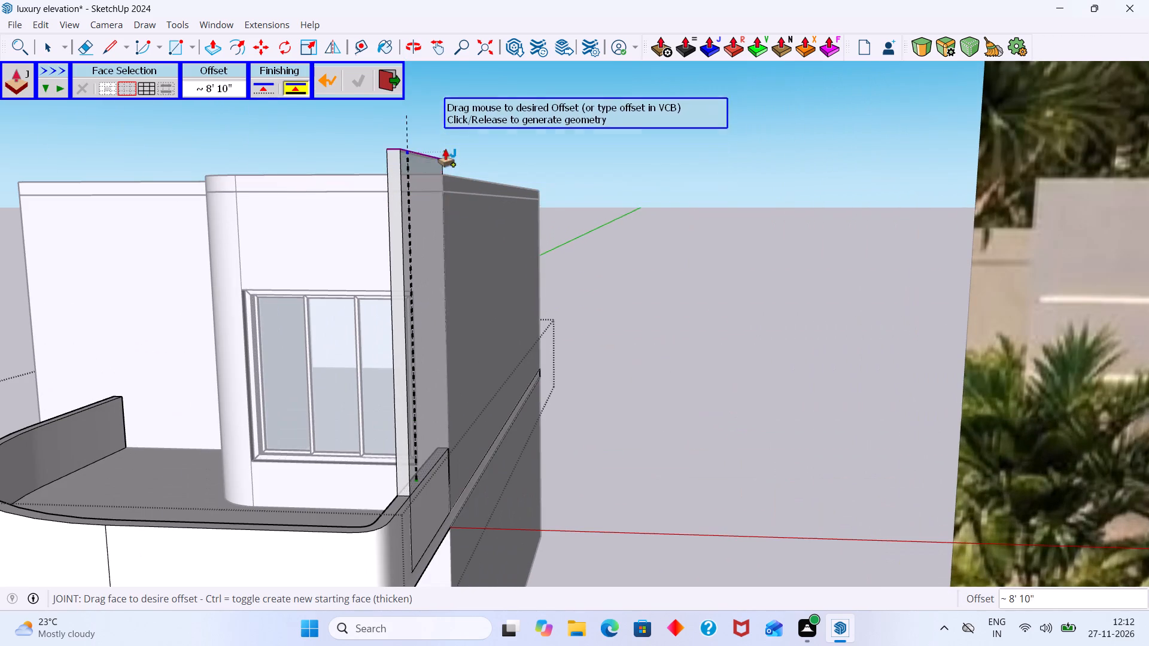
click(445, 175)
key(space)
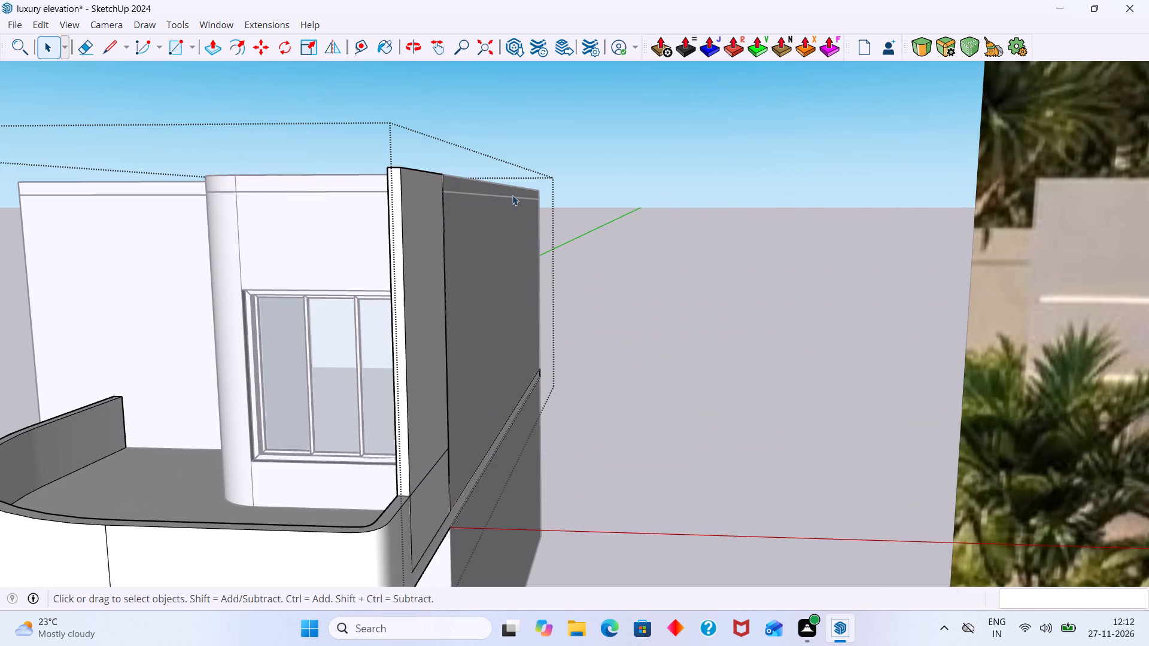
click(696, 196)
Examine the raised balcony side wall from outside and compare it with the curved side wall in the reference image.
middle_drag(420, 452, 254, 374)
scroll(254, 374, up, 1)
scroll(342, 456, up, 1)
scroll(346, 460, down, 4)
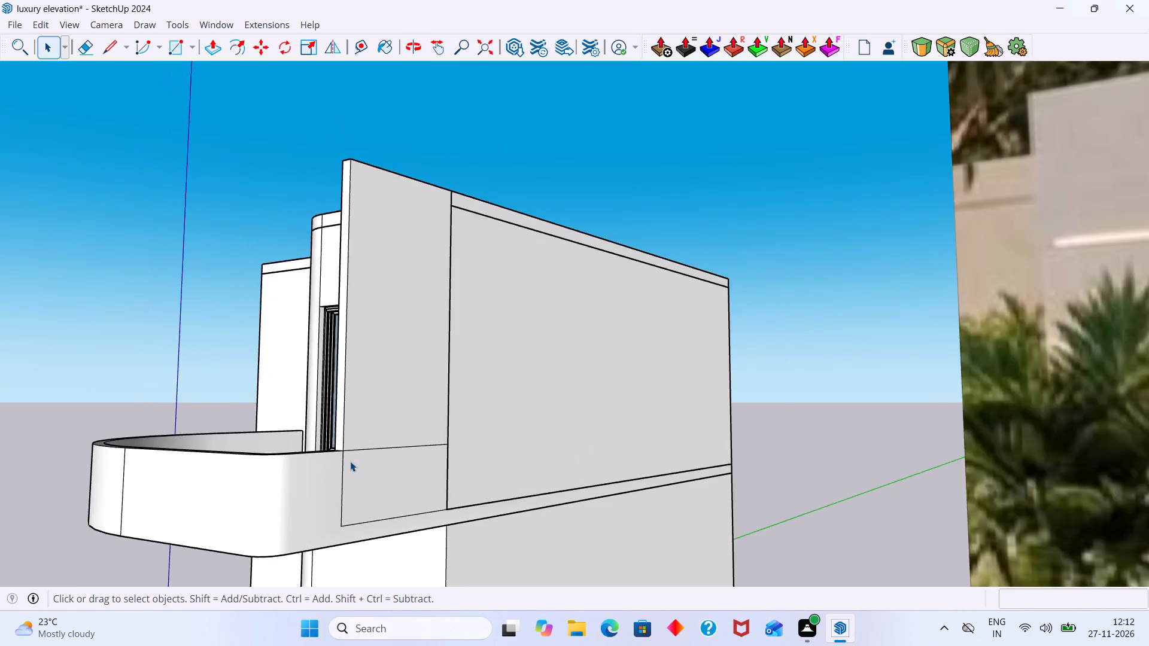
scroll(350, 461, down, 6)
middle_drag(378, 471, 444, 516)
scroll(405, 530, up, 6)
middle_drag(400, 520, 390, 524)
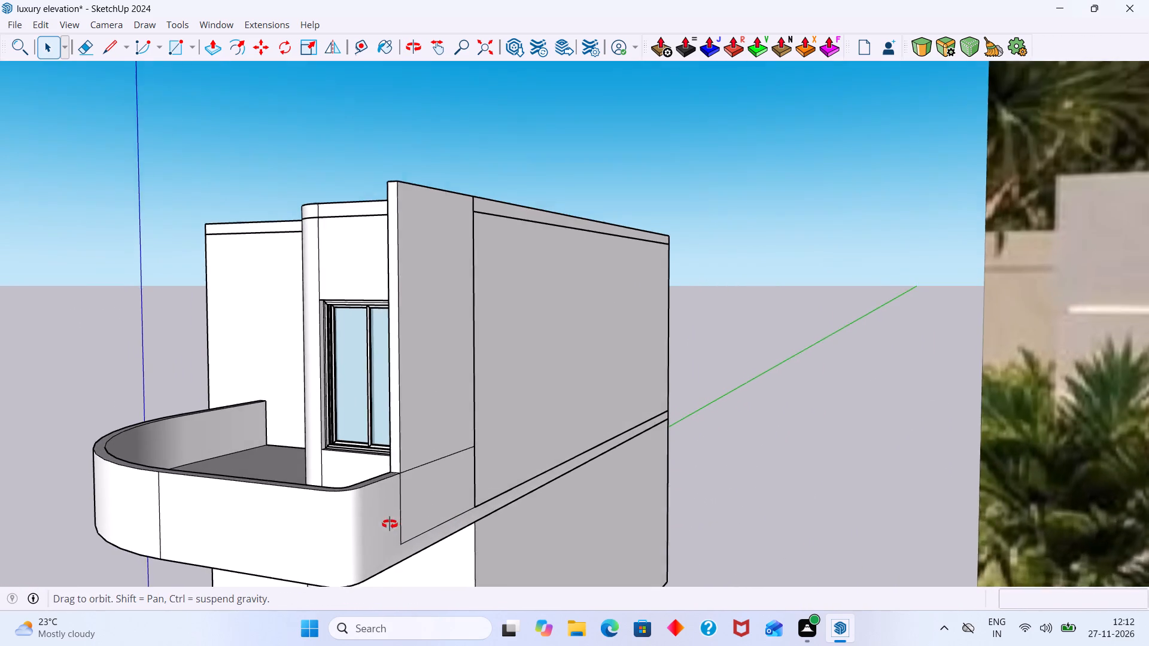
middle_drag(390, 524, 380, 529)
scroll(401, 529, up, 2)
middle_drag(470, 523, 431, 509)
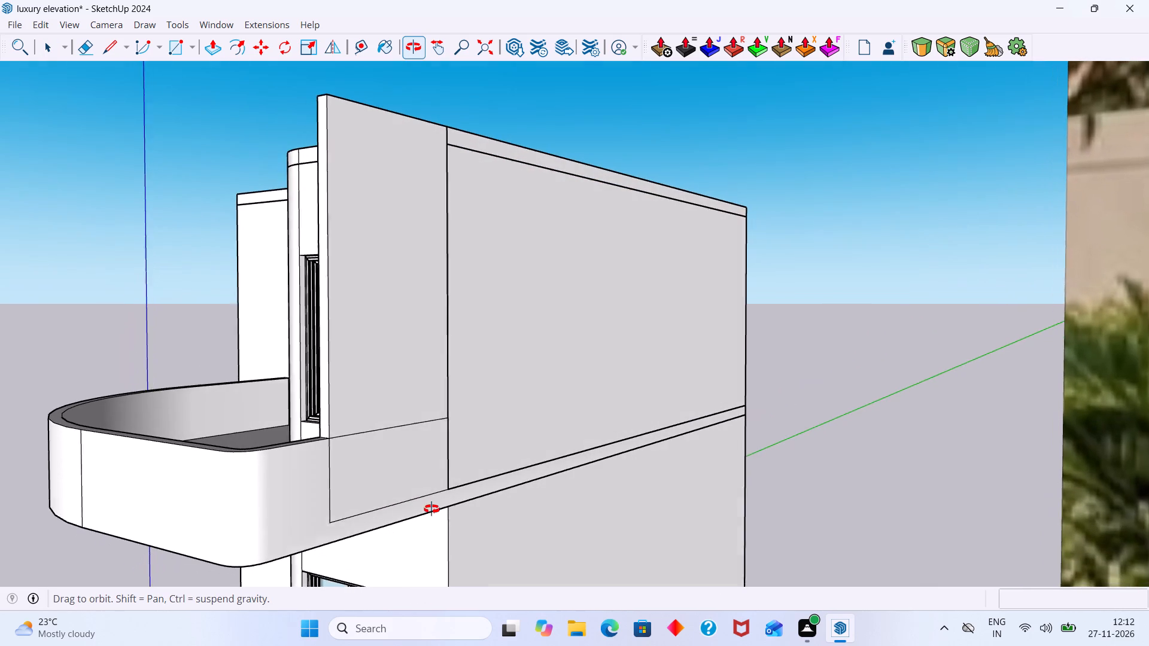
middle_drag(431, 509, 434, 509)
scroll(432, 501, up, 1)
scroll(414, 418, down, 6)
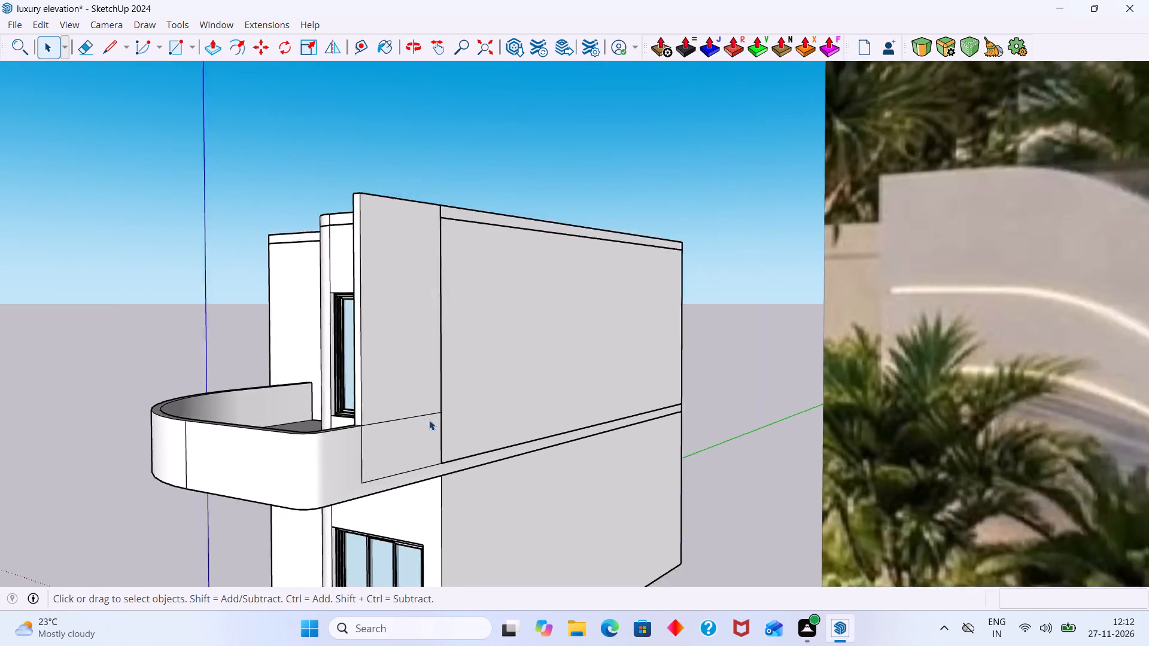
scroll(429, 420, down, 15)
middle_drag(448, 423, 457, 428)
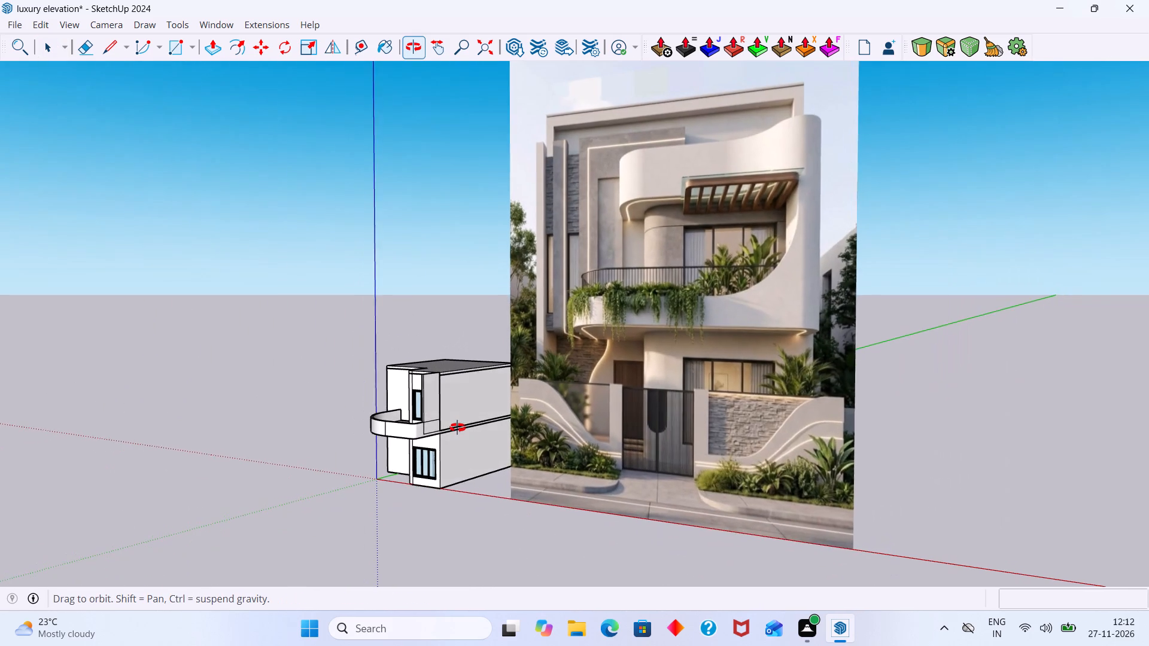
middle_drag(457, 428, 566, 472)
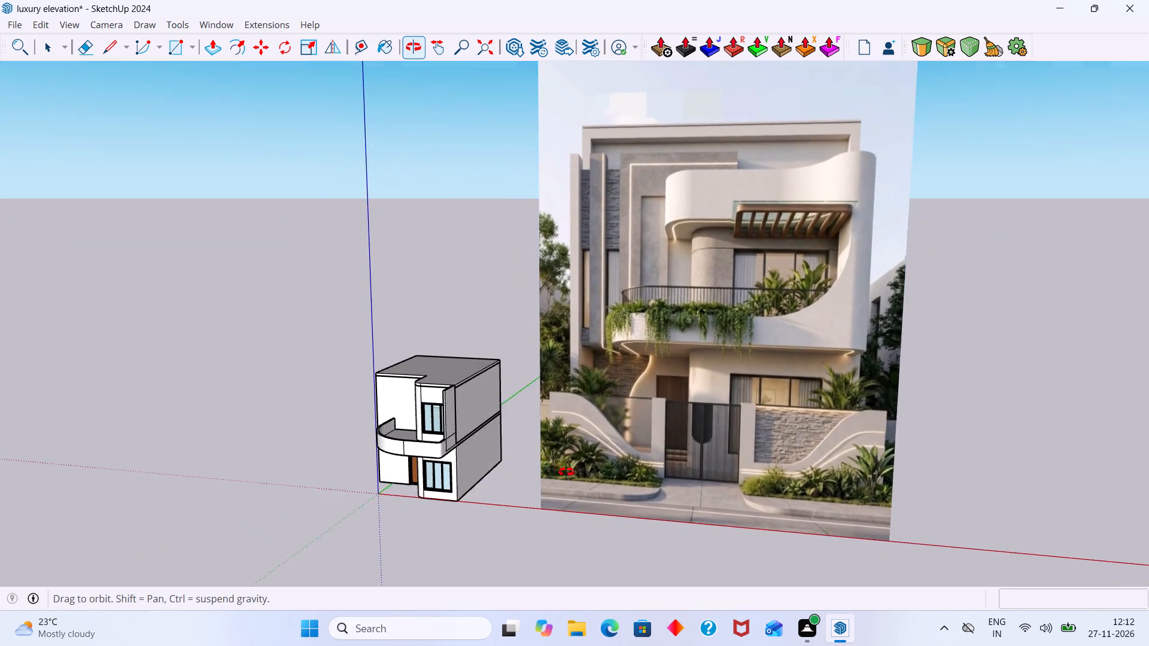
middle_drag(566, 472, 629, 504)
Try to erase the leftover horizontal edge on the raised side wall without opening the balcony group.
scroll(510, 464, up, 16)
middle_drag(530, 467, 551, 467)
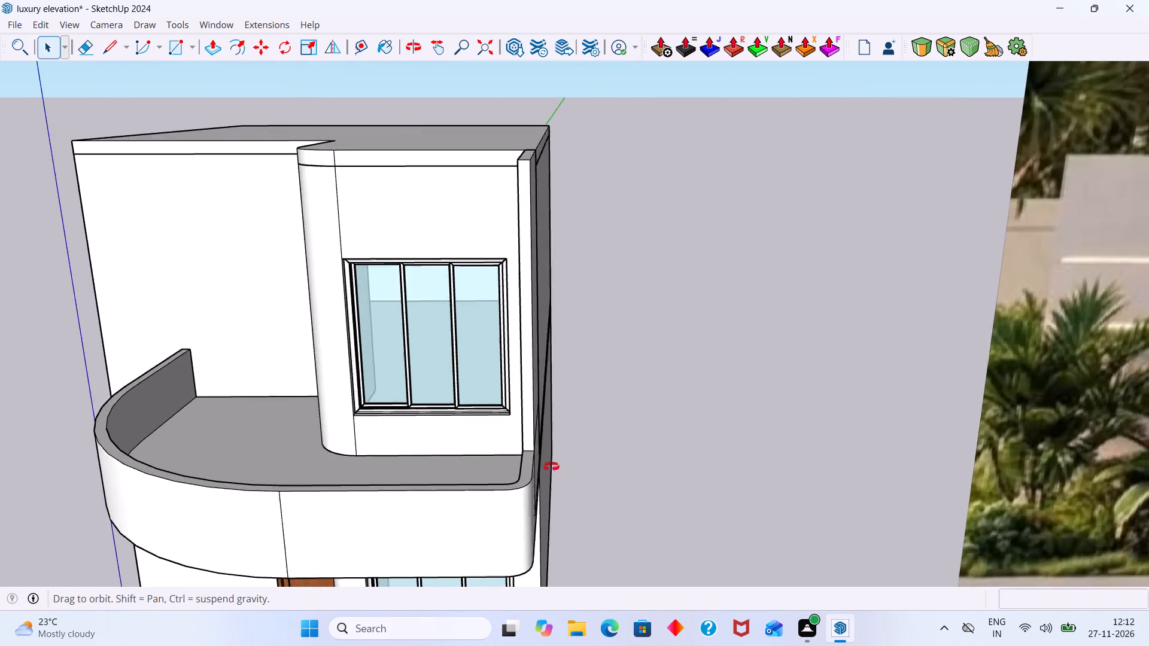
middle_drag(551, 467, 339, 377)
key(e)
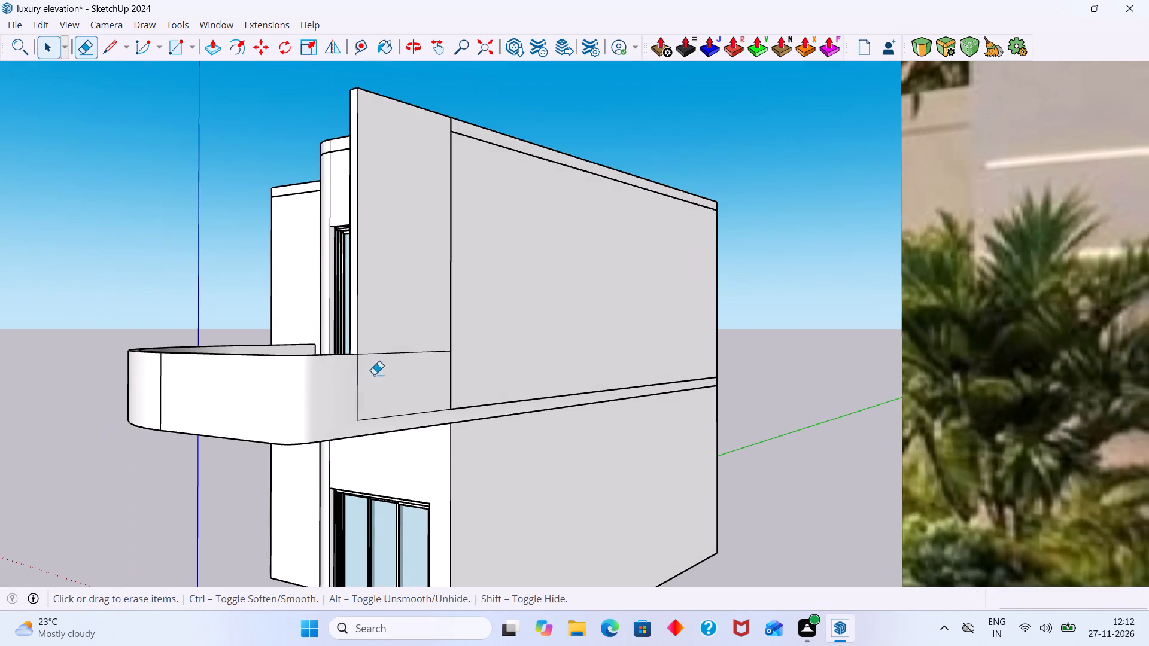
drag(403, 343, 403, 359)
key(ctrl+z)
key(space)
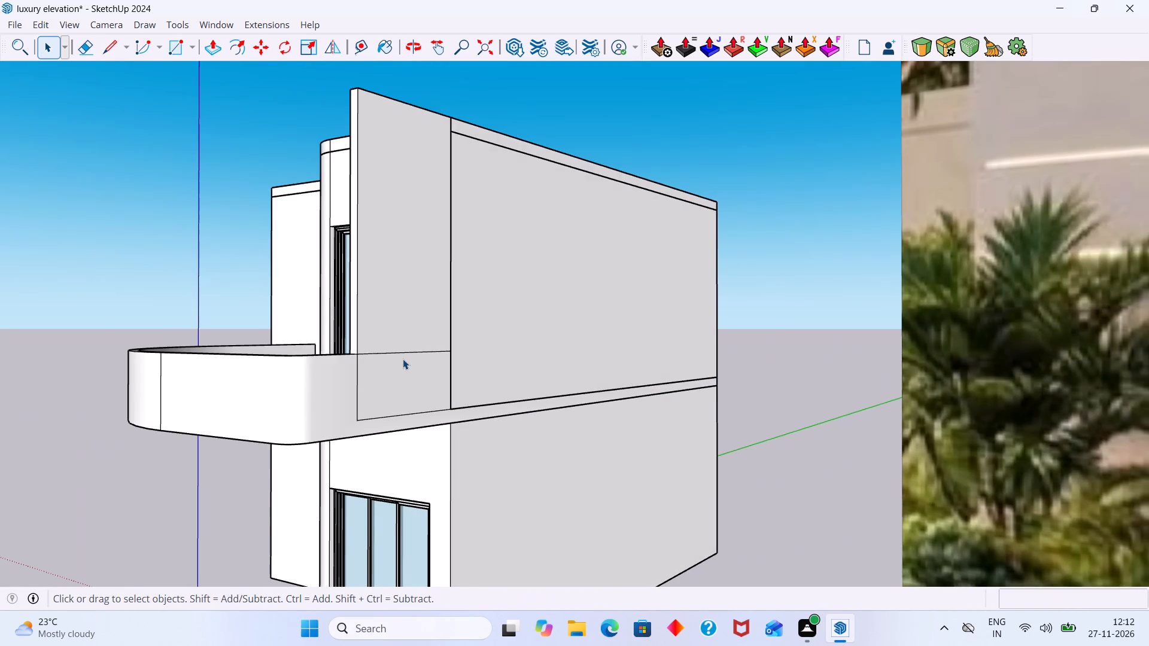
Inside the balcony group, erase the leftover seam edges on the outer face where the raised side wall meets the parapet.
double_click(403, 352)
click(401, 364)
click(400, 352)
key(e)
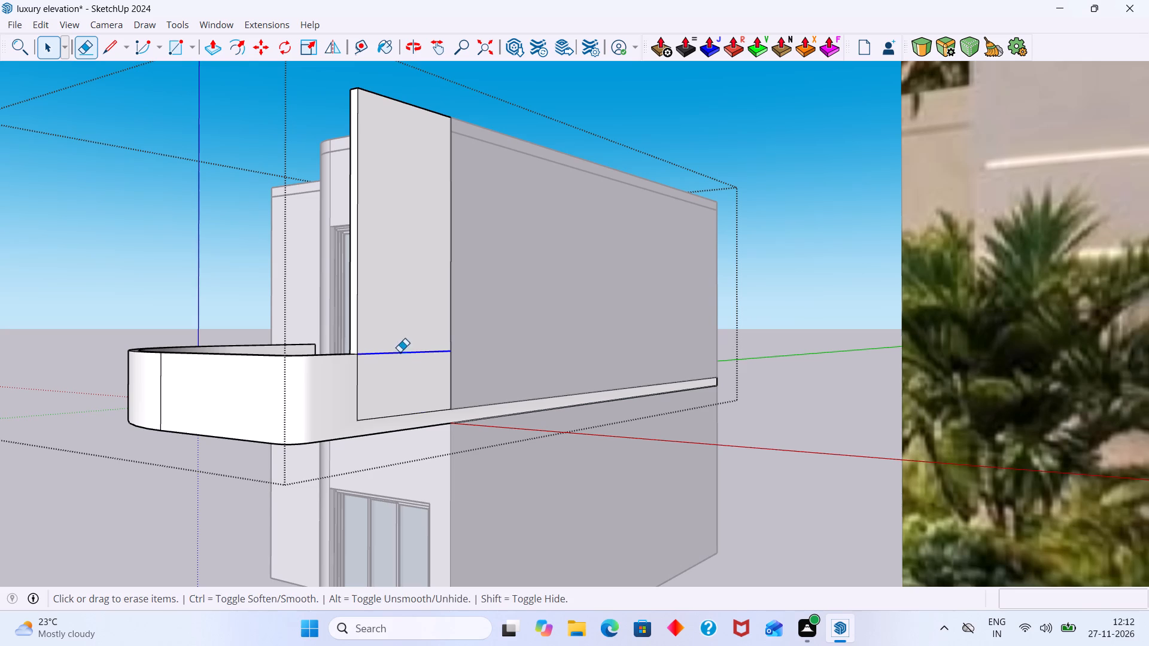
drag(405, 328, 410, 379)
drag(369, 380, 339, 398)
drag(375, 407, 382, 420)
drag(373, 418, 358, 419)
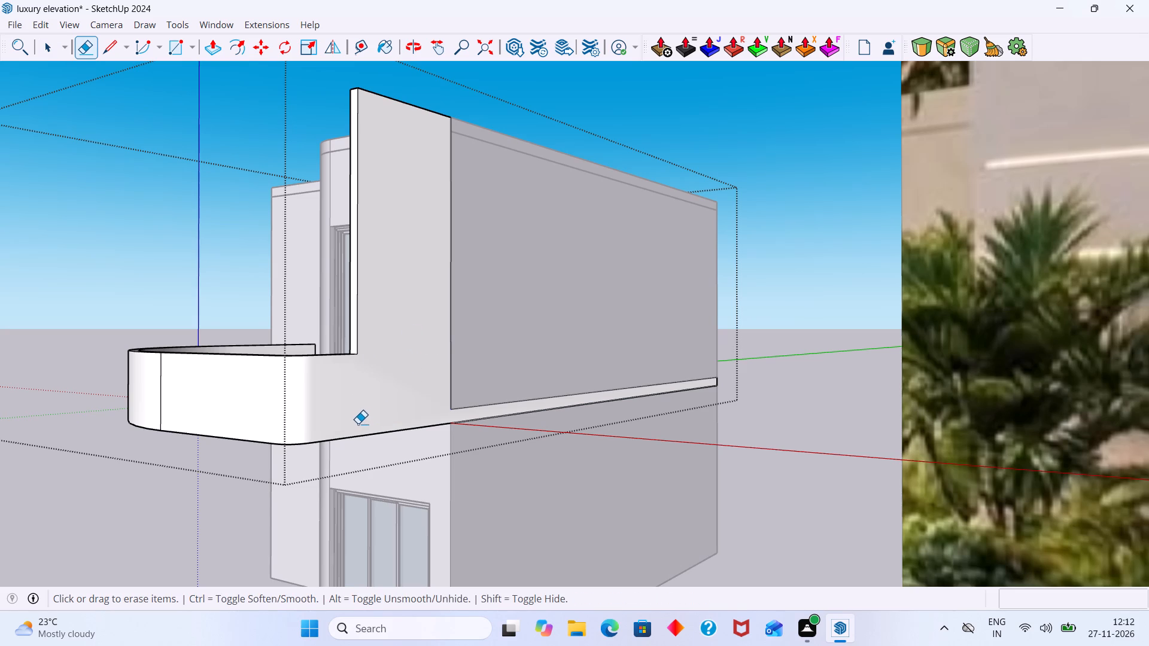
scroll(355, 421, up, 3)
middle_drag(470, 407, 411, 408)
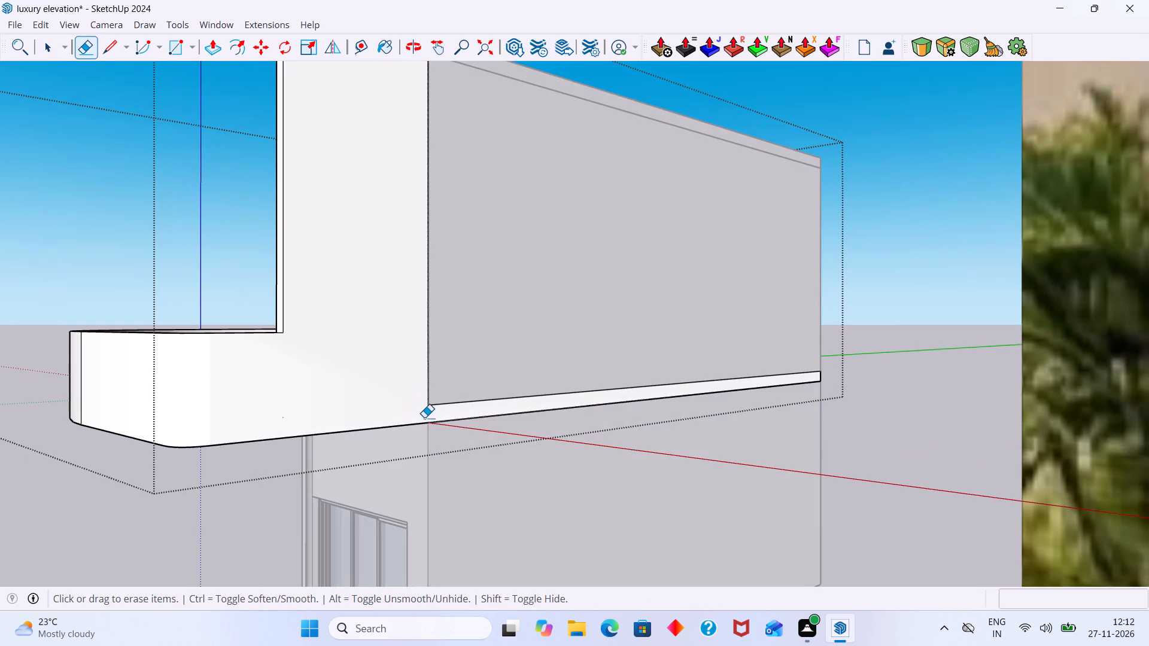
key(space)
click(926, 291)
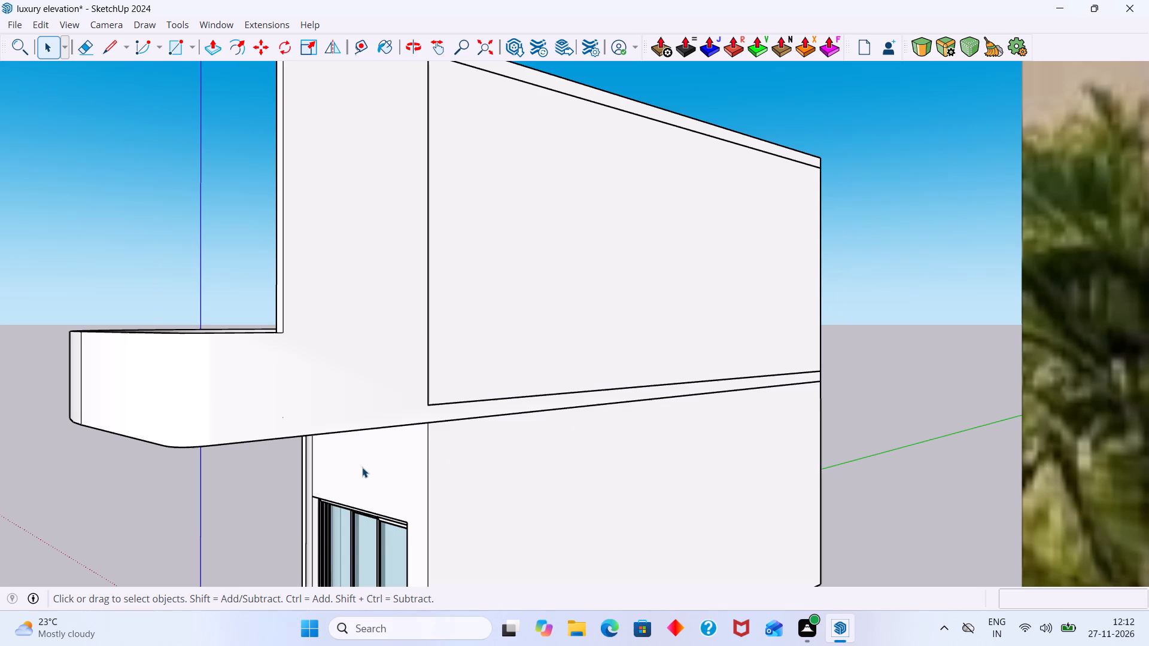
Draw a 6" vertical line across the floor slab band at the corner where the balcony wall meets the house side wall.
key(l)
click(430, 404)
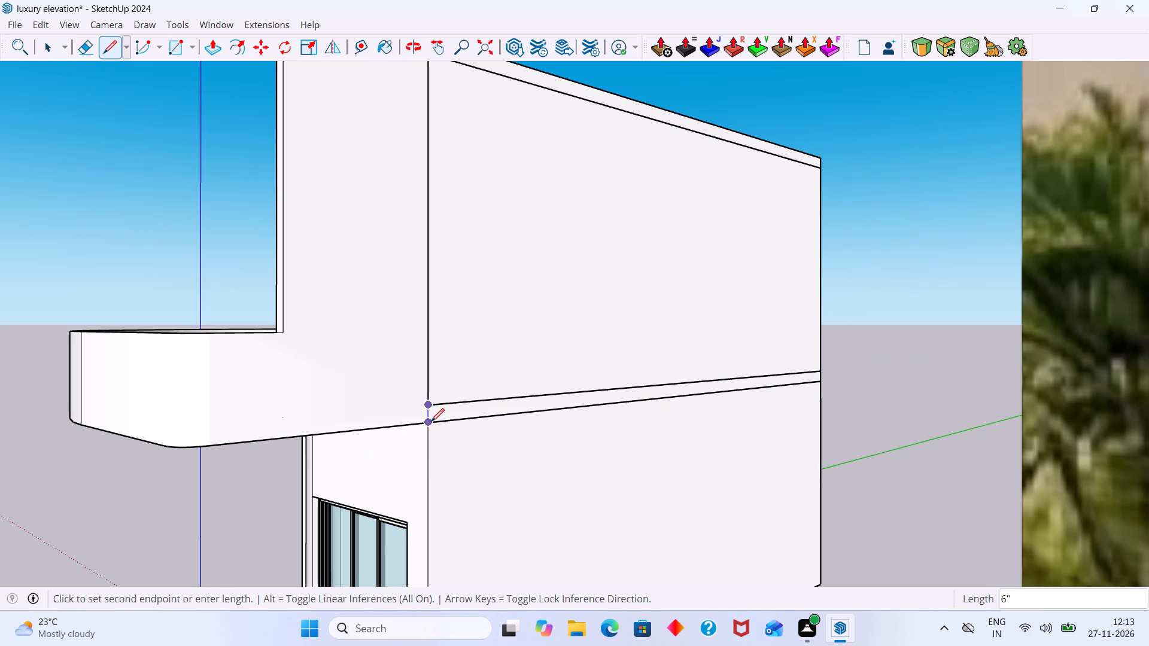
click(431, 422)
key(space)
click(947, 310)
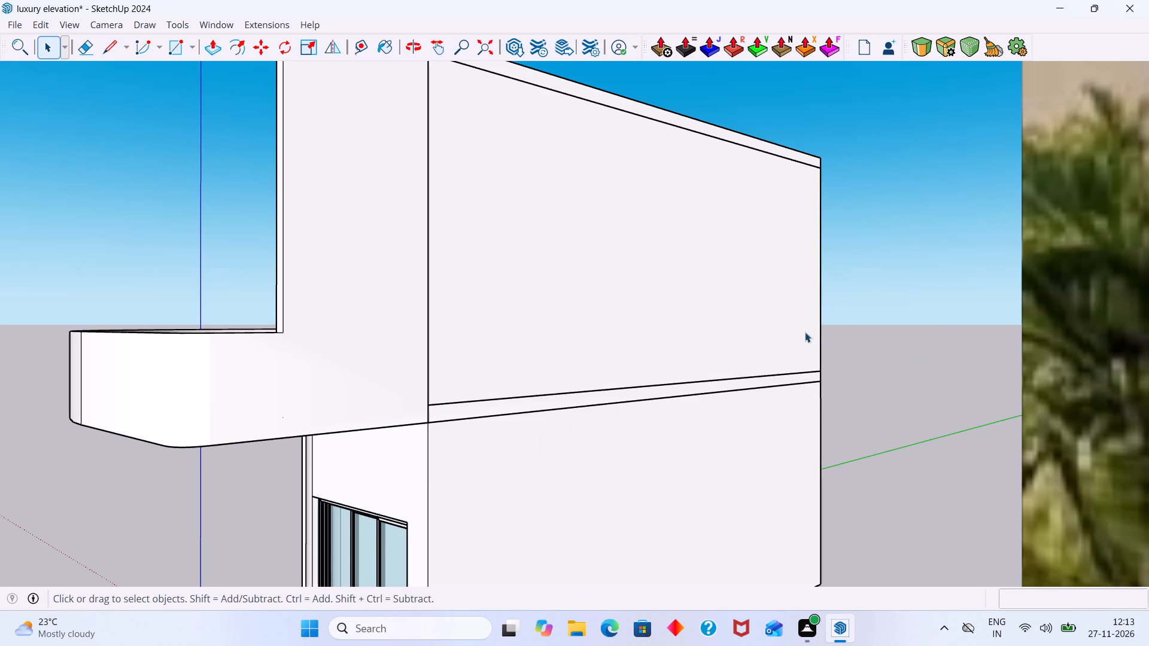
Inspect the cleaned-up balcony side wall and compare it with the reference elevation image.
scroll(689, 340, down, 7)
middle_drag(599, 354, 659, 383)
middle_drag(643, 358, 700, 401)
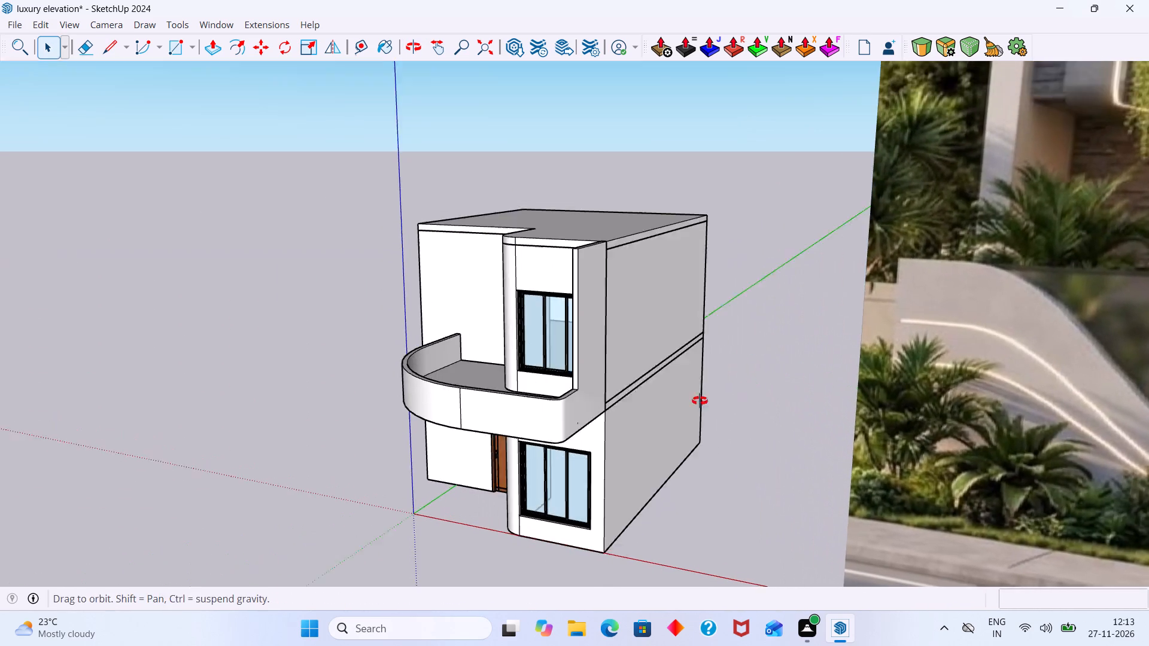
middle_drag(700, 401, 705, 416)
scroll(617, 297, up, 6)
middle_drag(607, 304, 643, 321)
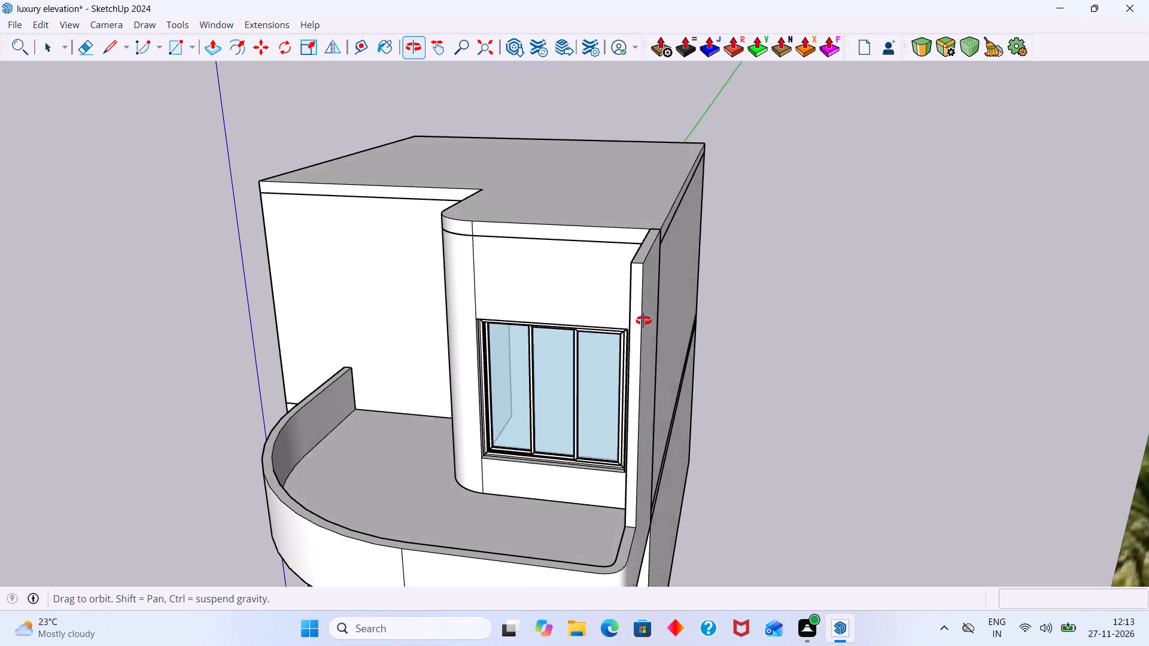
middle_drag(643, 321, 630, 313)
scroll(630, 313, down, 17)
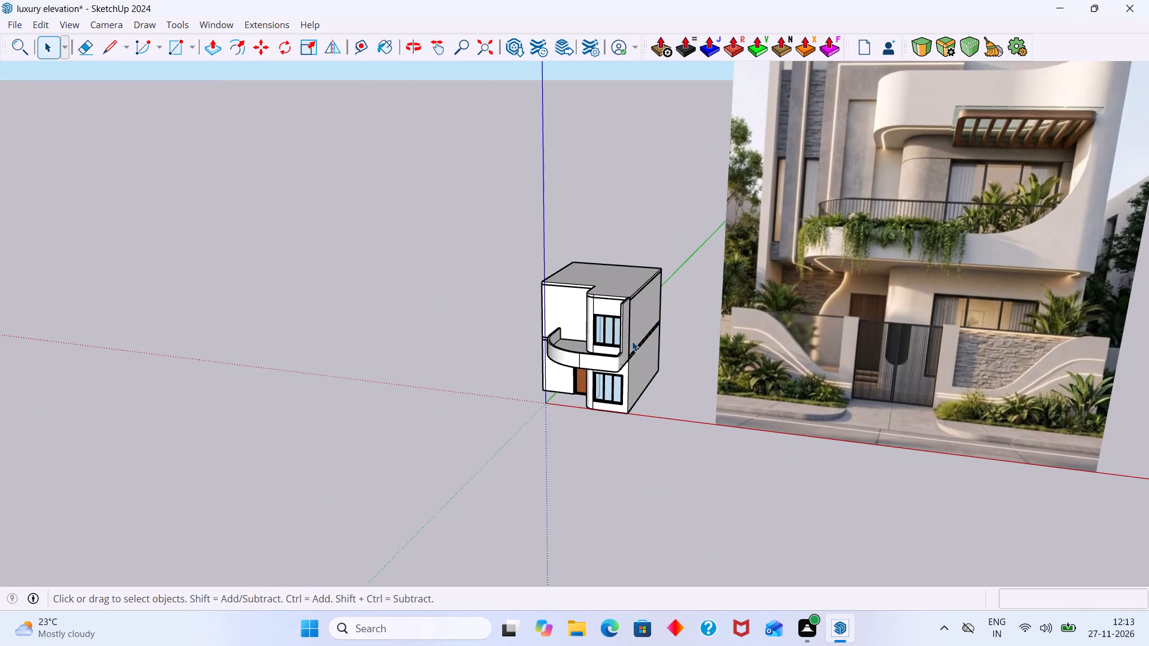
shift+middle_drag(605, 339, 418, 374)
scroll(361, 352, up, 2)
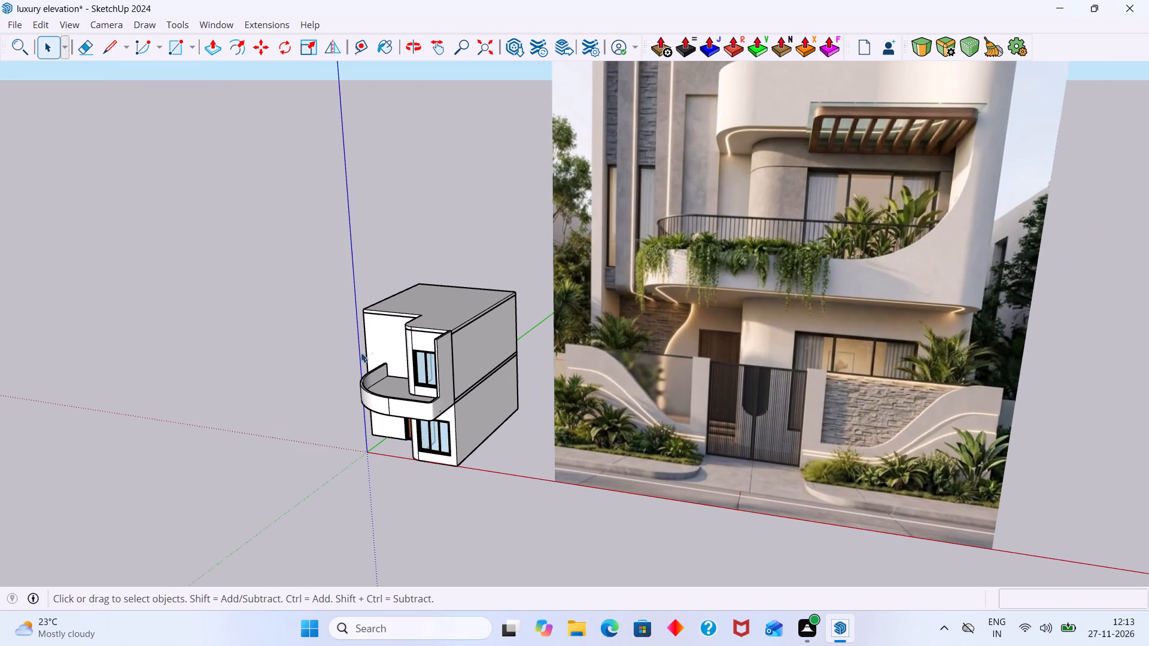
scroll(443, 359, down, 2)
scroll(445, 337, up, 2)
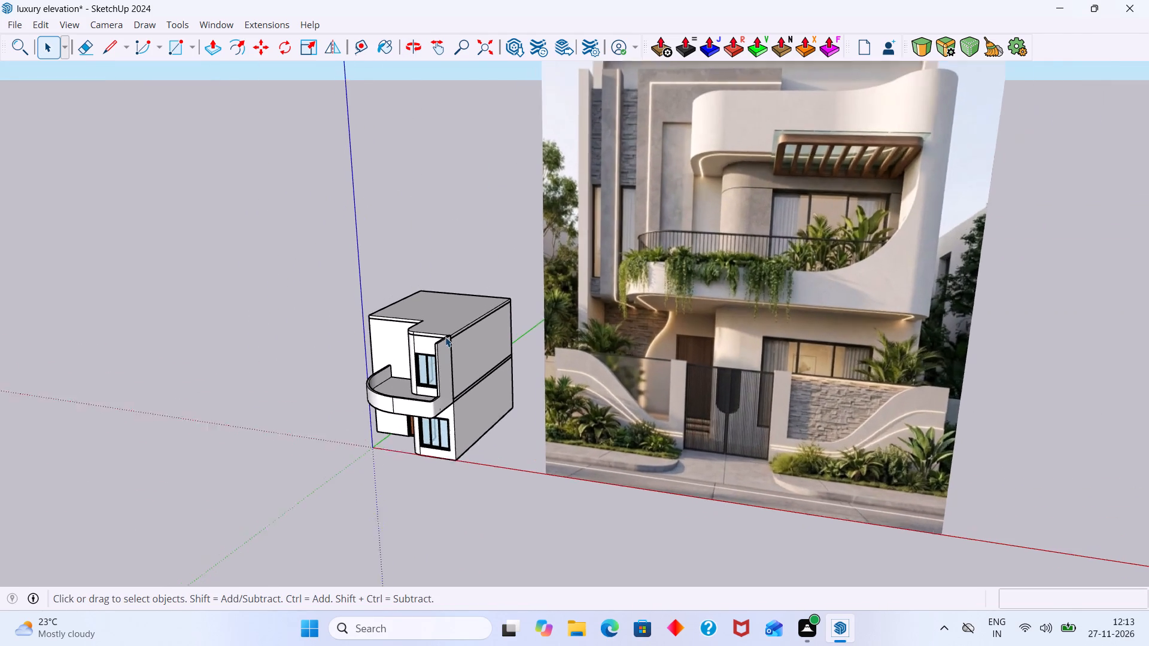
Inside the balcony group, push the top face of the raised side wall down about 2' 4".
scroll(445, 337, up, 20)
scroll(445, 337, up, 5)
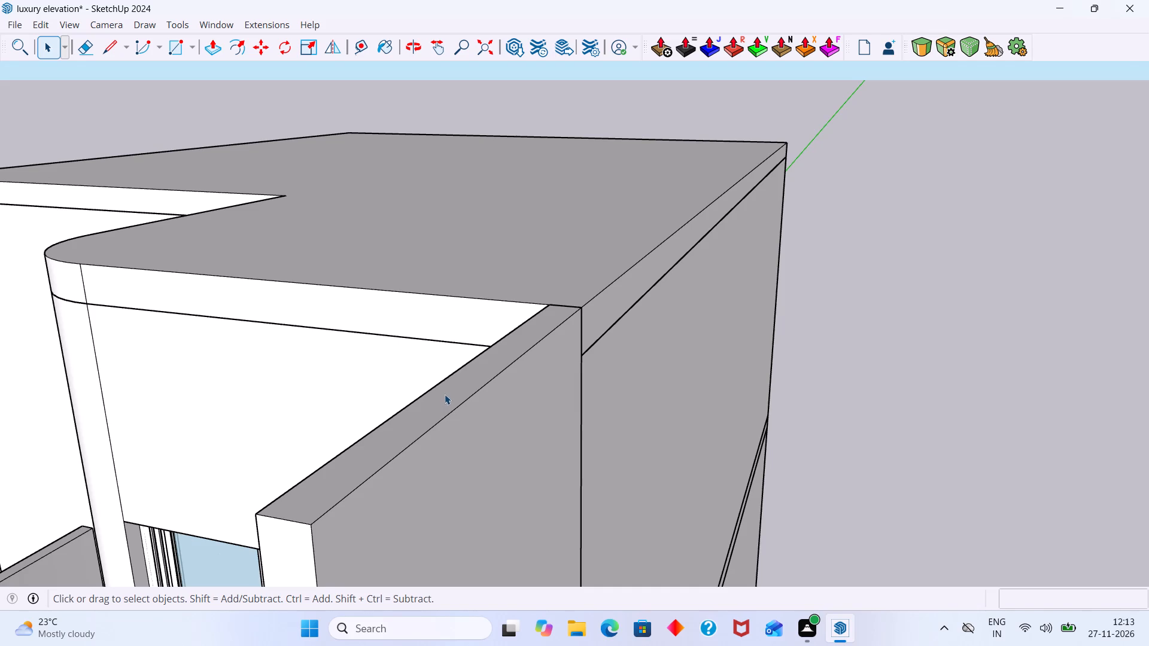
click(444, 395)
triple_click(445, 394)
click(446, 393)
click(450, 391)
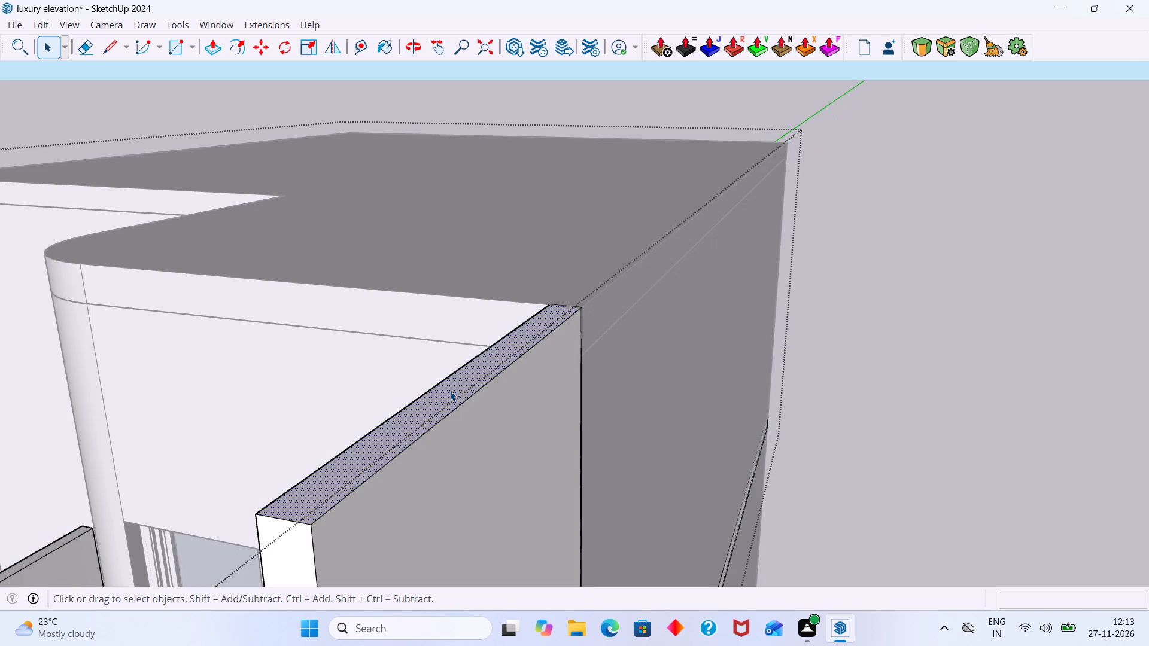
key(p)
click(451, 391)
scroll(461, 453, down, 4)
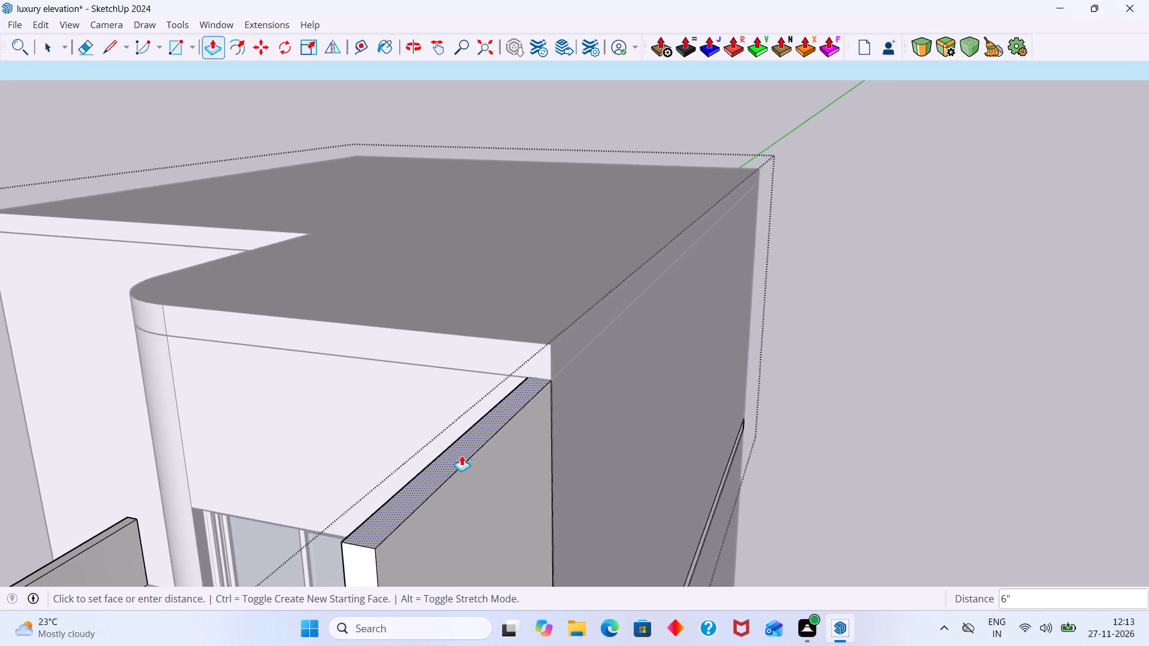
scroll(461, 455, down, 1)
shift+middle_drag(461, 459, 485, 301)
scroll(480, 408, down, 7)
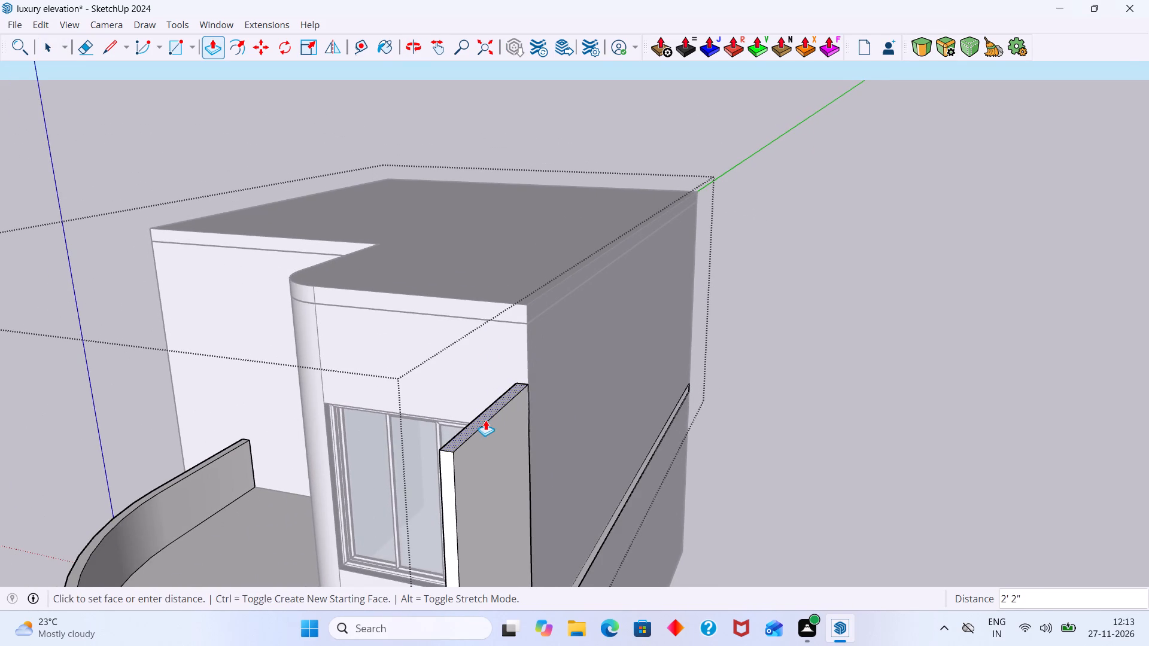
click(493, 426)
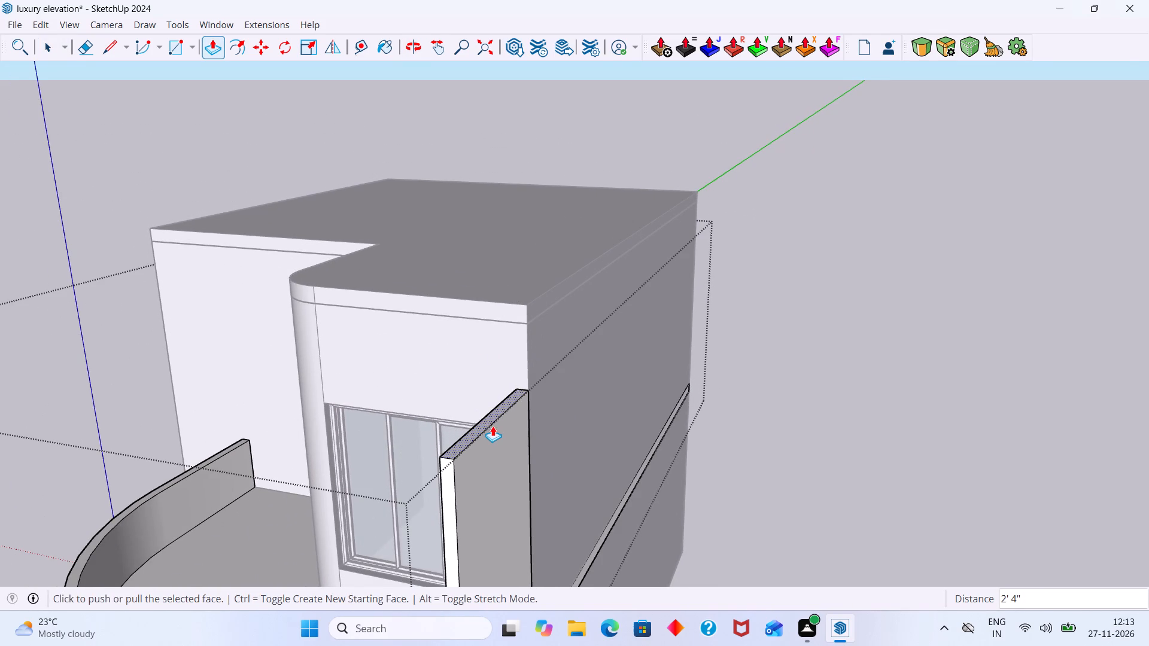
key(space)
click(986, 248)
Isolate the roof slab group above the upper floor, hiding the rest of the model.
scroll(637, 354, down, 8)
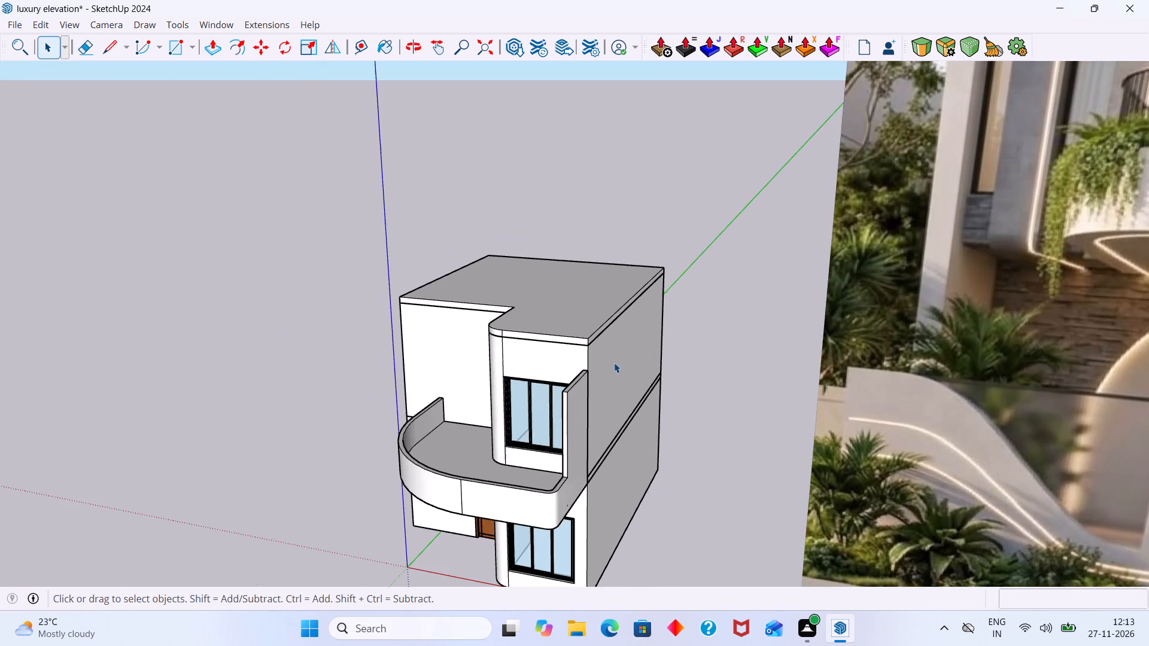
middle_drag(613, 362, 463, 357)
scroll(463, 357, down, 10)
middle_drag(474, 364, 516, 348)
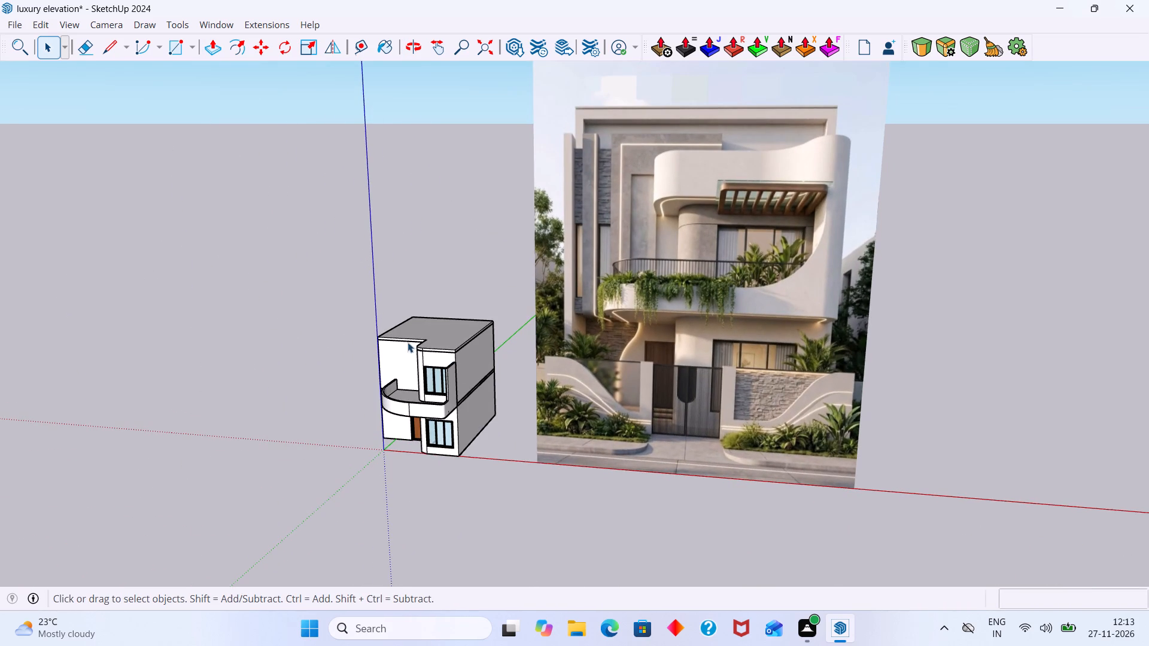
middle_drag(432, 345, 651, 361)
scroll(484, 382, up, 20)
scroll(484, 382, up, 4)
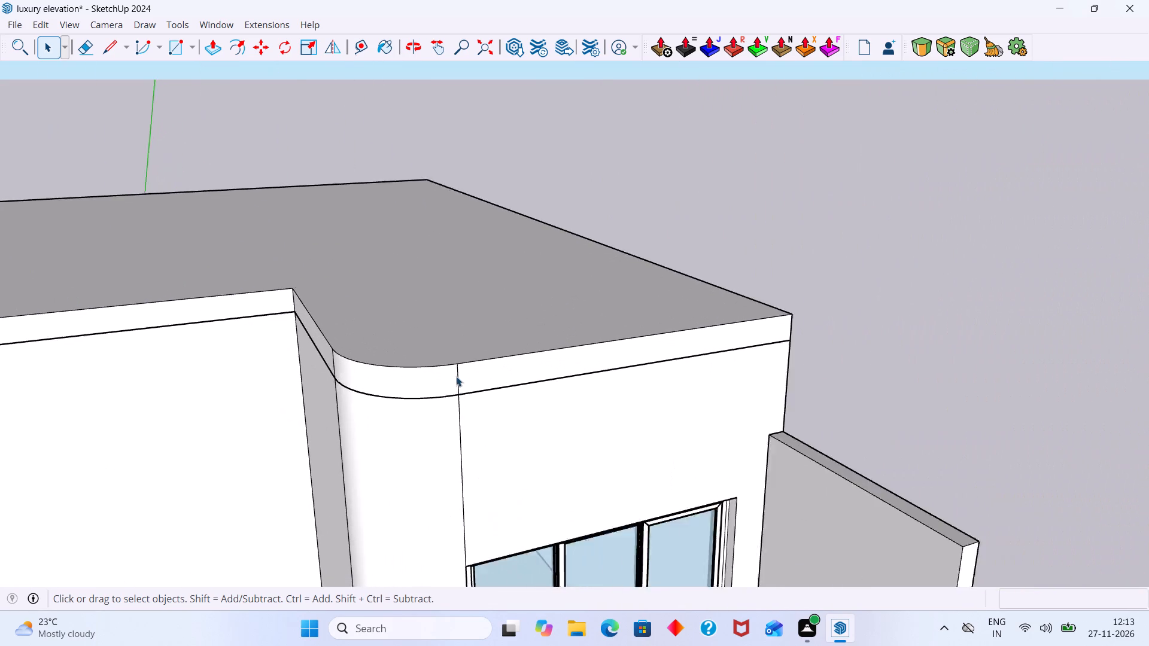
scroll(456, 376, up, 3)
middle_drag(453, 377, 583, 366)
scroll(482, 385, up, 1)
scroll(482, 385, down, 9)
click(482, 385)
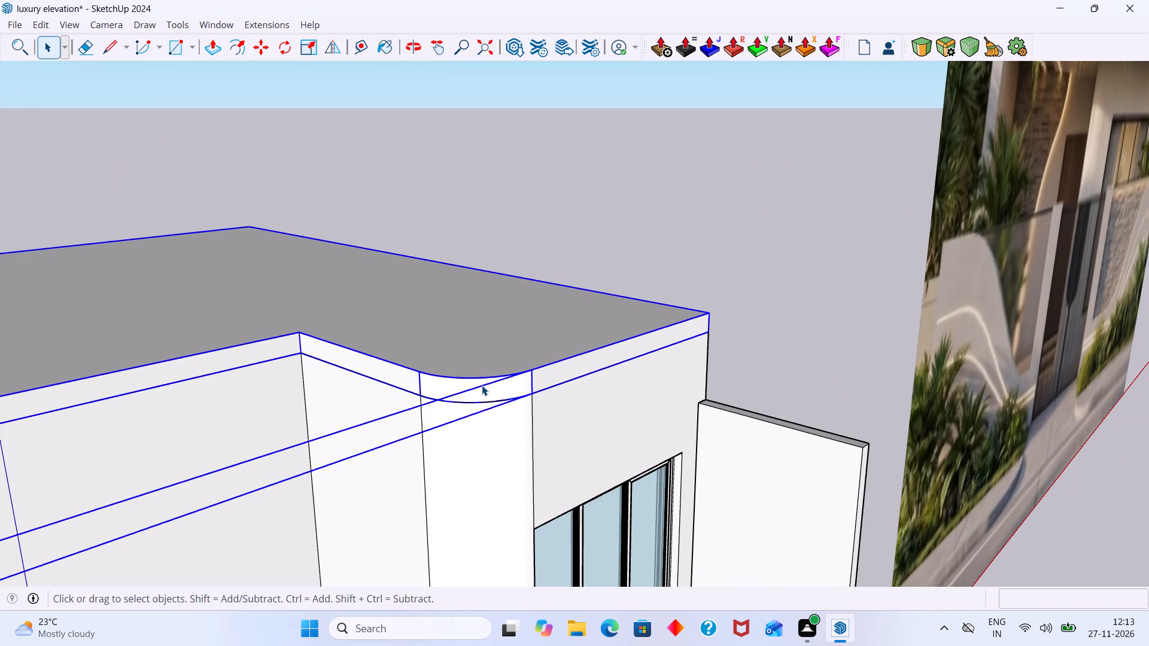
scroll(503, 378, down, 3)
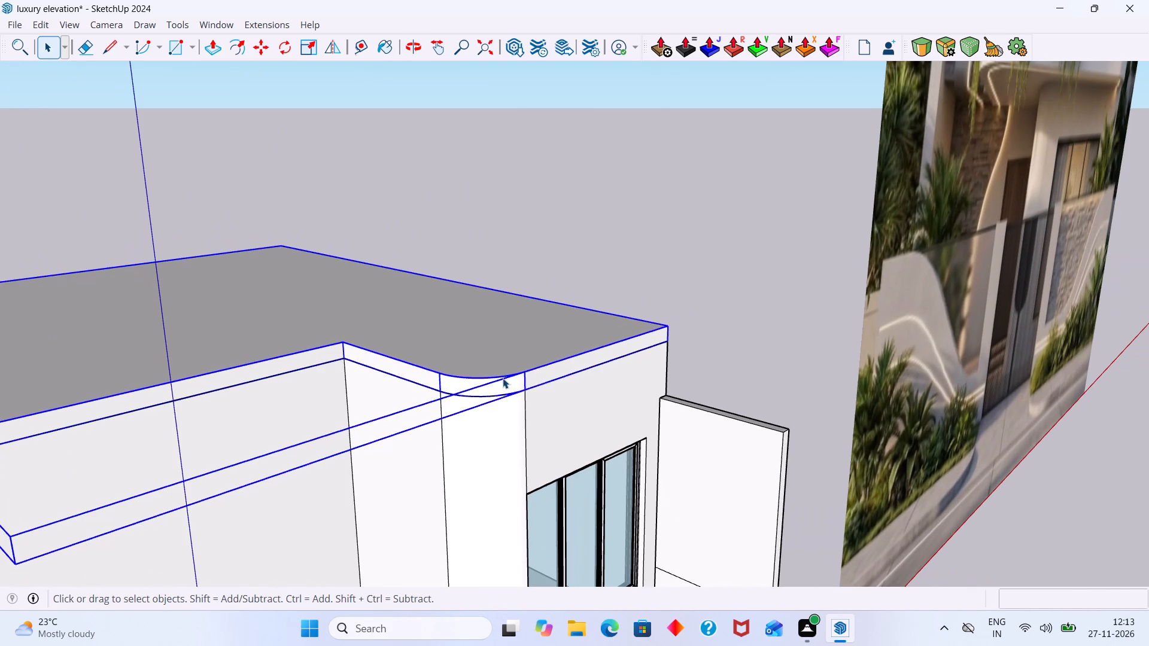
right_click(503, 378)
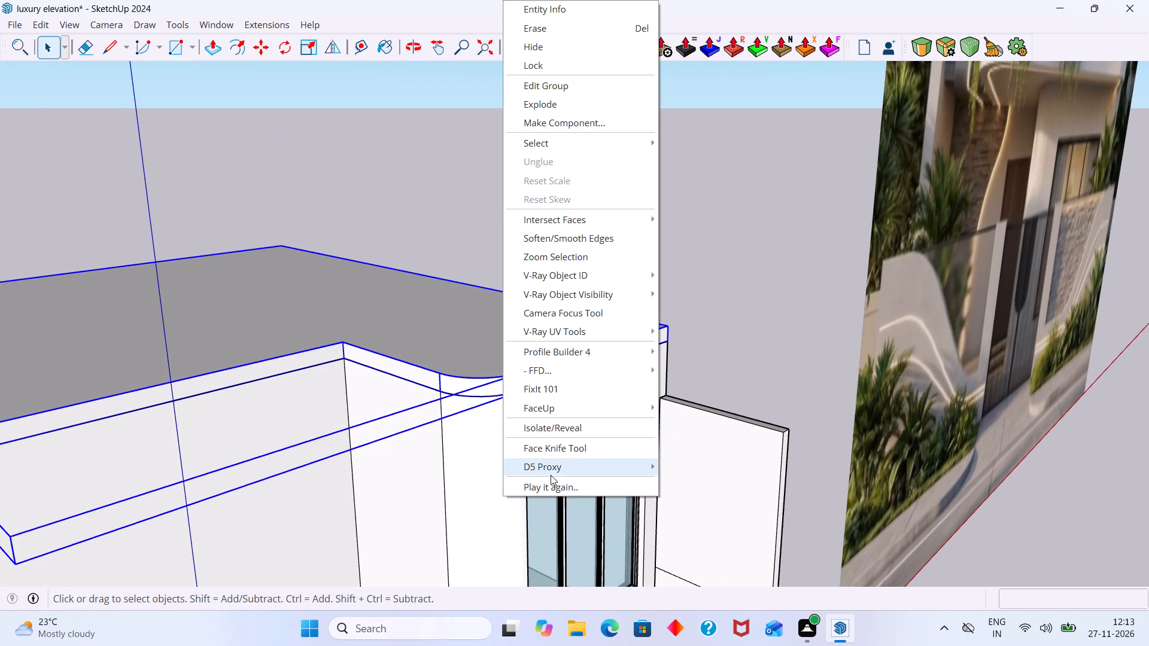
click(549, 433)
scroll(490, 403, down, 7)
click(657, 316)
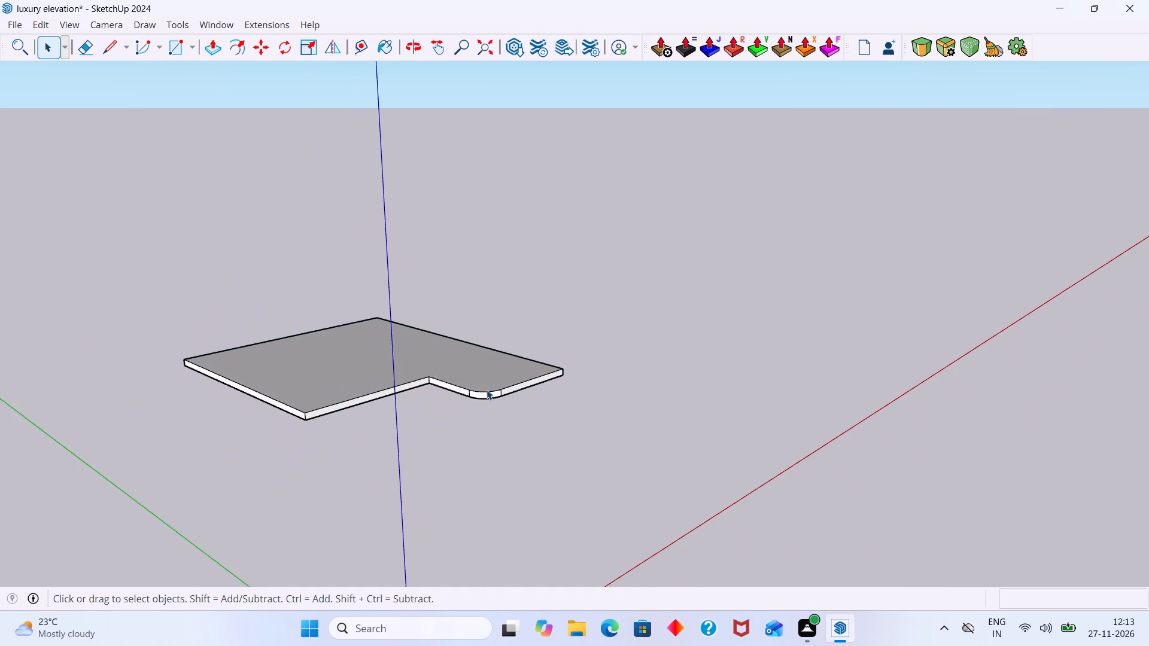
Inside the roof slab group, extend the recess-side, curved corner and adjoining front edge faces outward about 1' 3" with Round Push Pull.
scroll(412, 425, up, 9)
middle_drag(468, 386, 500, 409)
scroll(500, 409, down, 3)
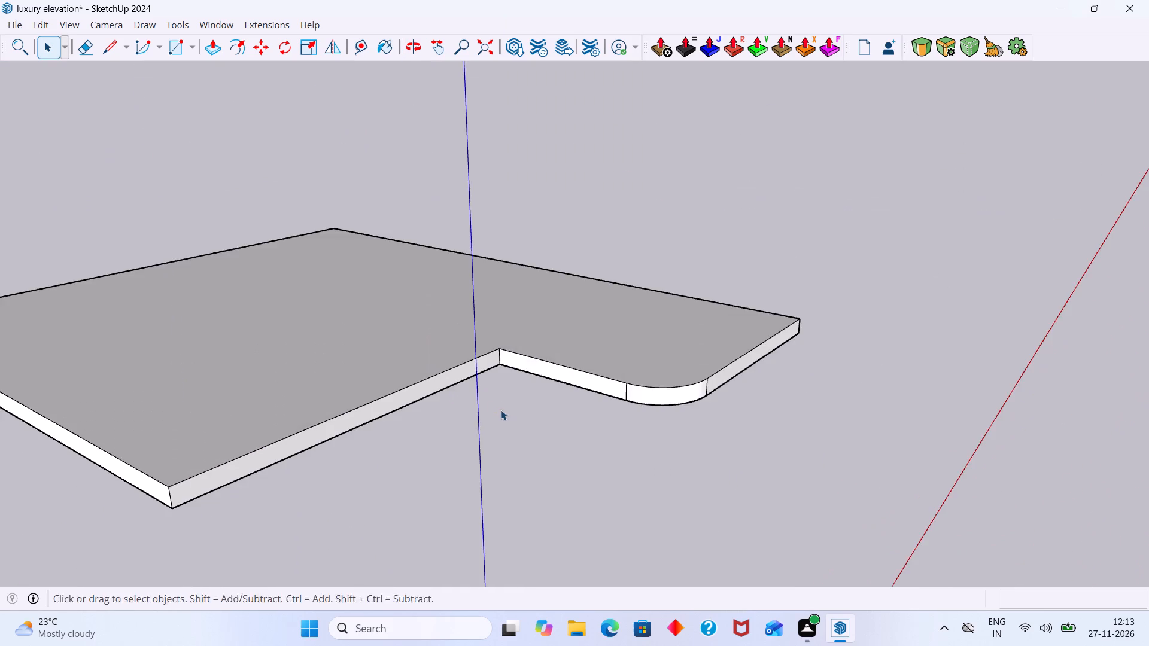
middle_drag(501, 410, 241, 438)
scroll(317, 416, up, 4)
double_click(349, 386)
double_click(376, 383)
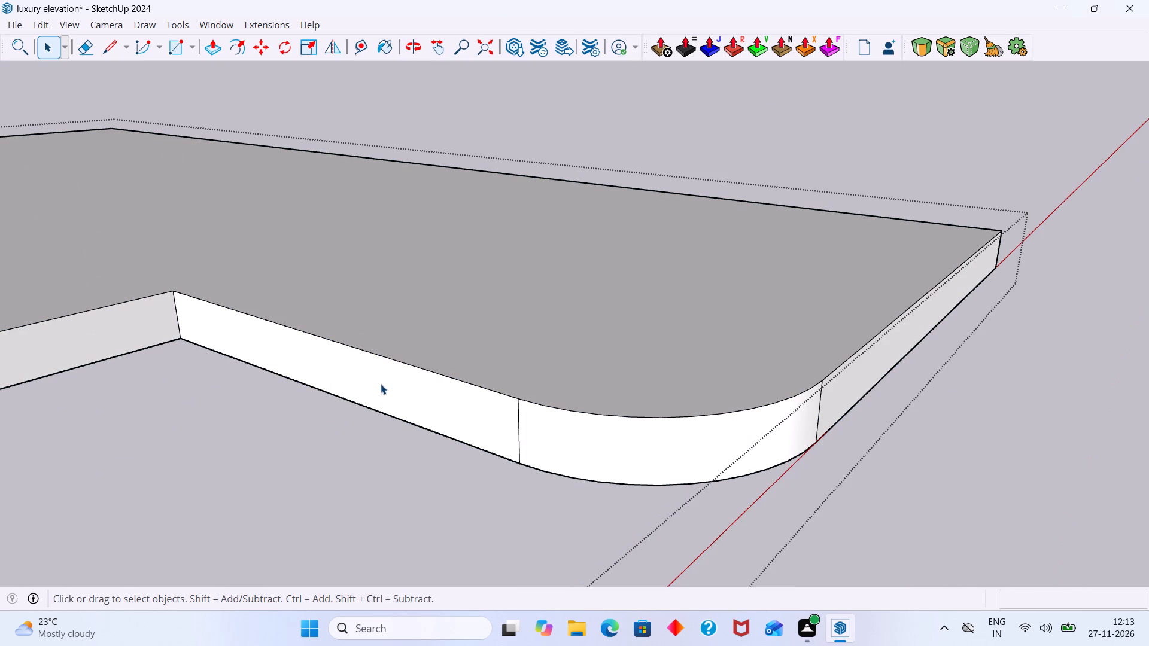
click(381, 384)
shift+click(545, 426)
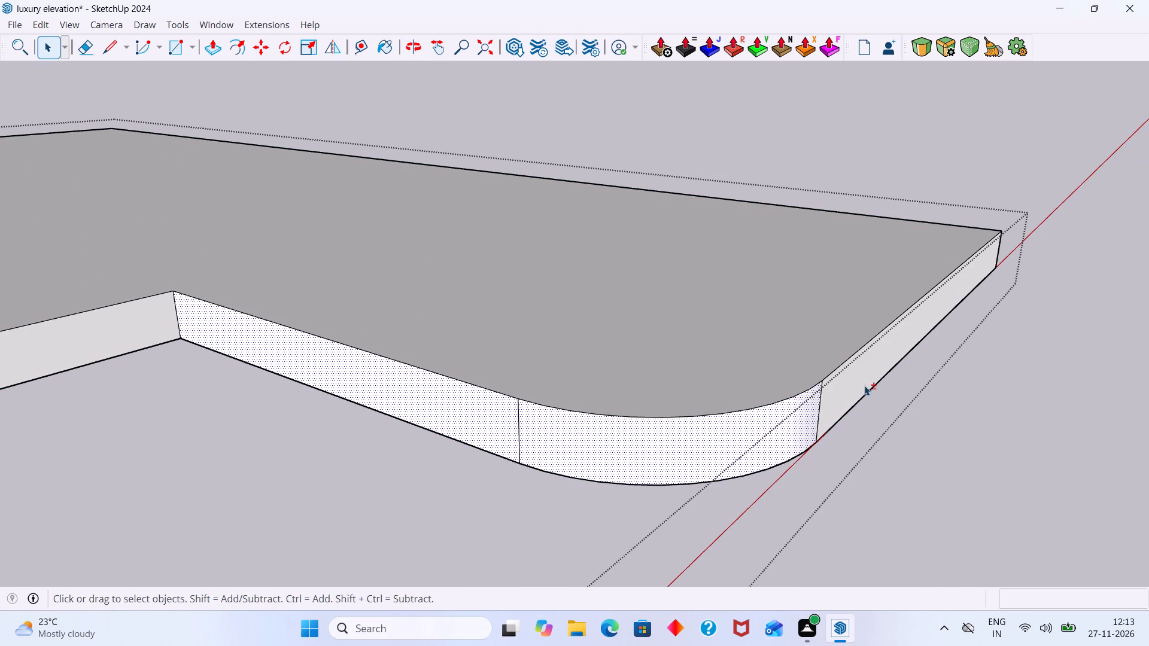
shift+click(864, 385)
shift+scroll(828, 375, down, 5)
middle_drag(759, 418, 720, 426)
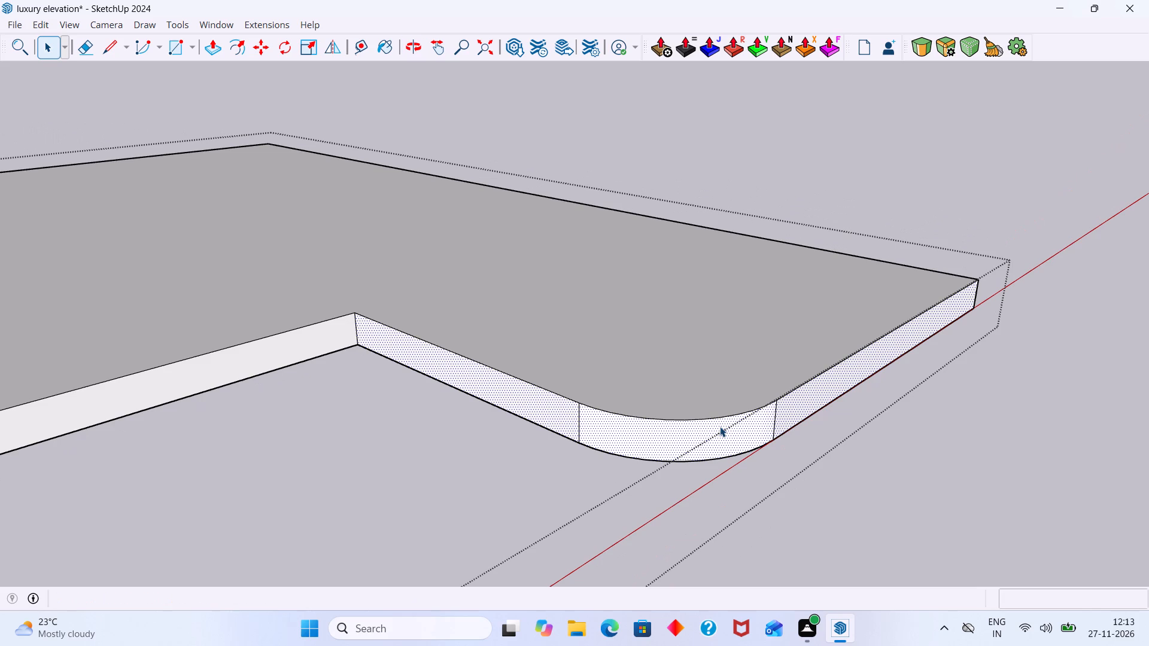
click(731, 50)
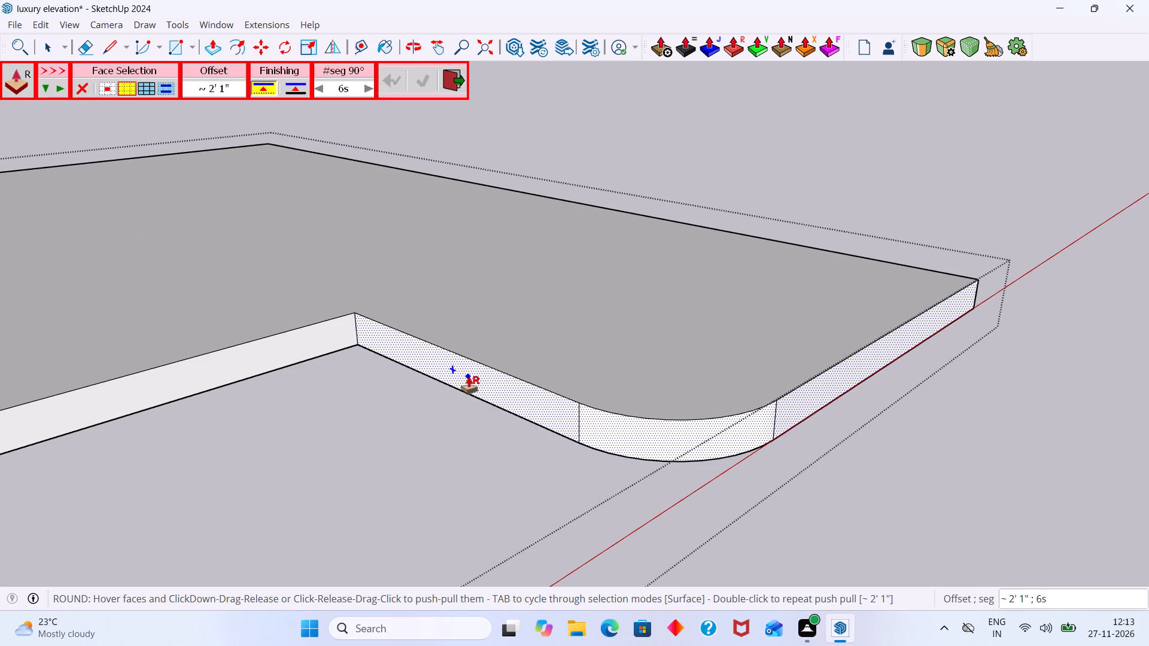
click(469, 377)
scroll(433, 423, down, 7)
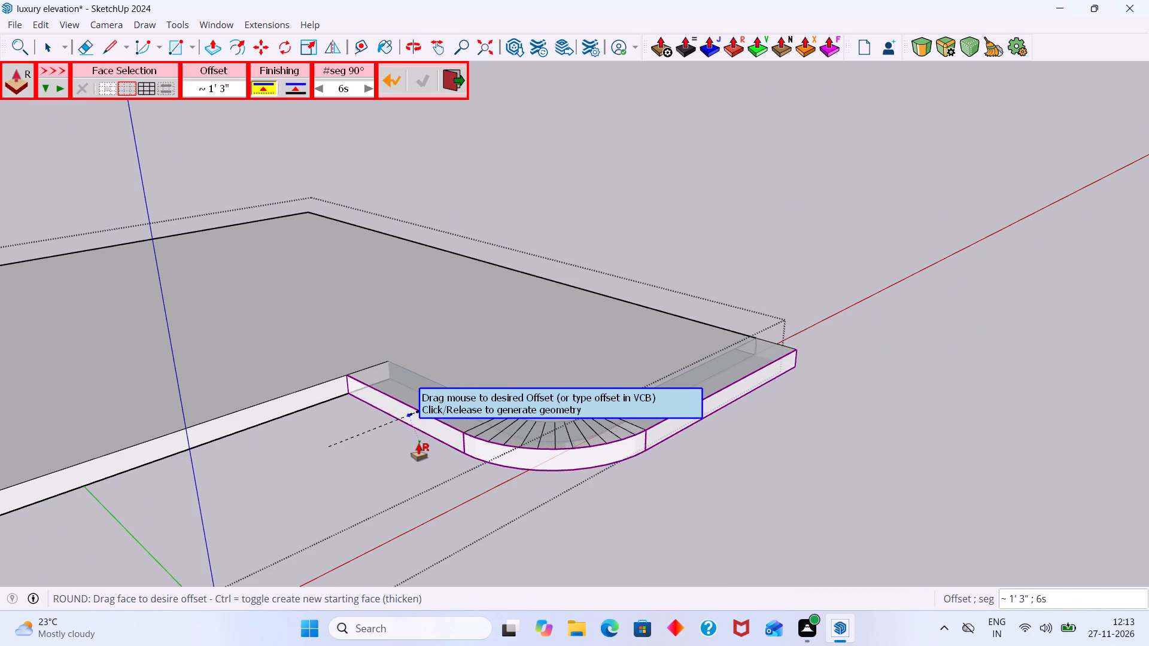
click(418, 444)
key(space)
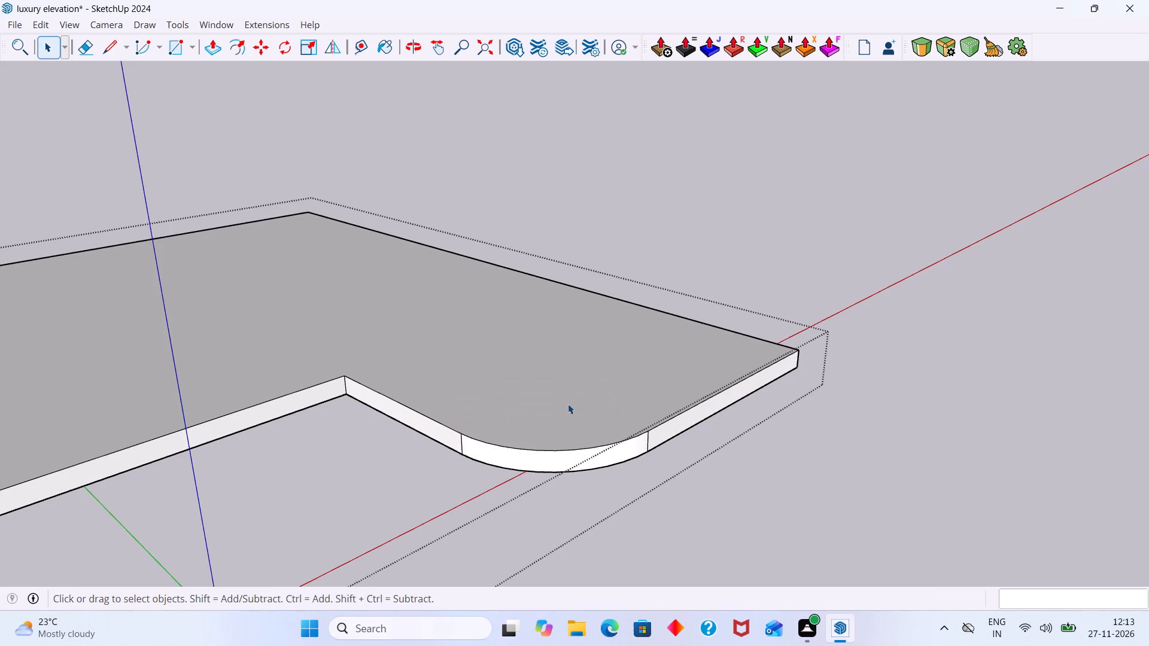
Close the roof slab group and reveal the rest of the house model again.
scroll(778, 337, down, 14)
click(828, 419)
scroll(716, 368, up, 7)
click(692, 351)
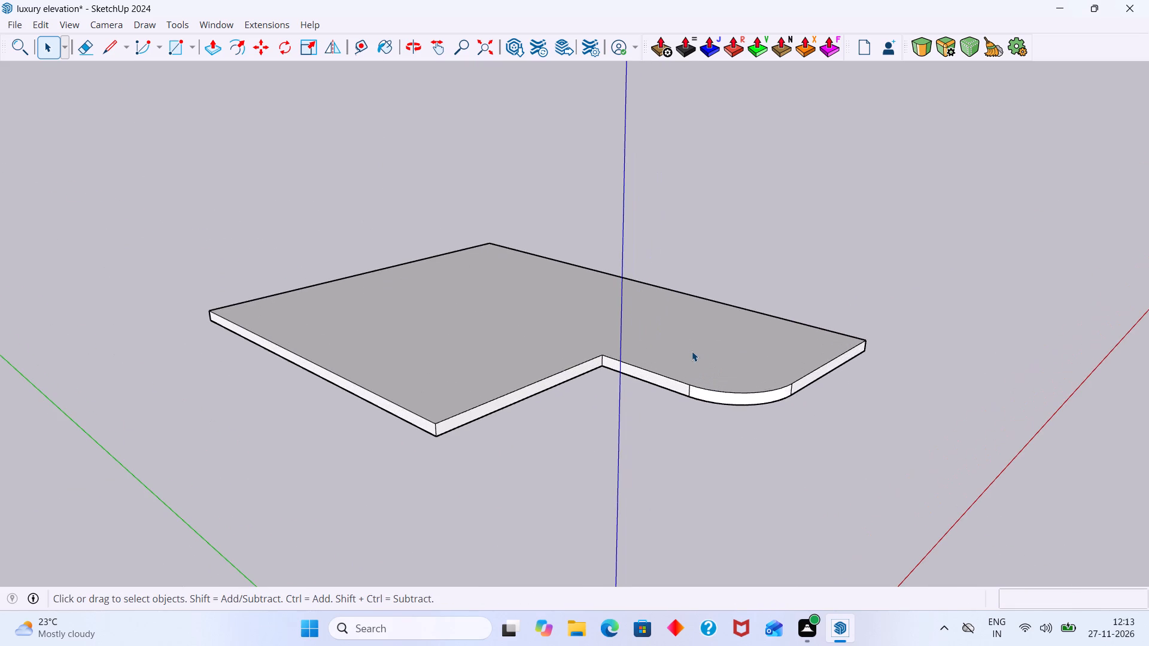
right_click(692, 351)
click(748, 434)
scroll(744, 437, down, 4)
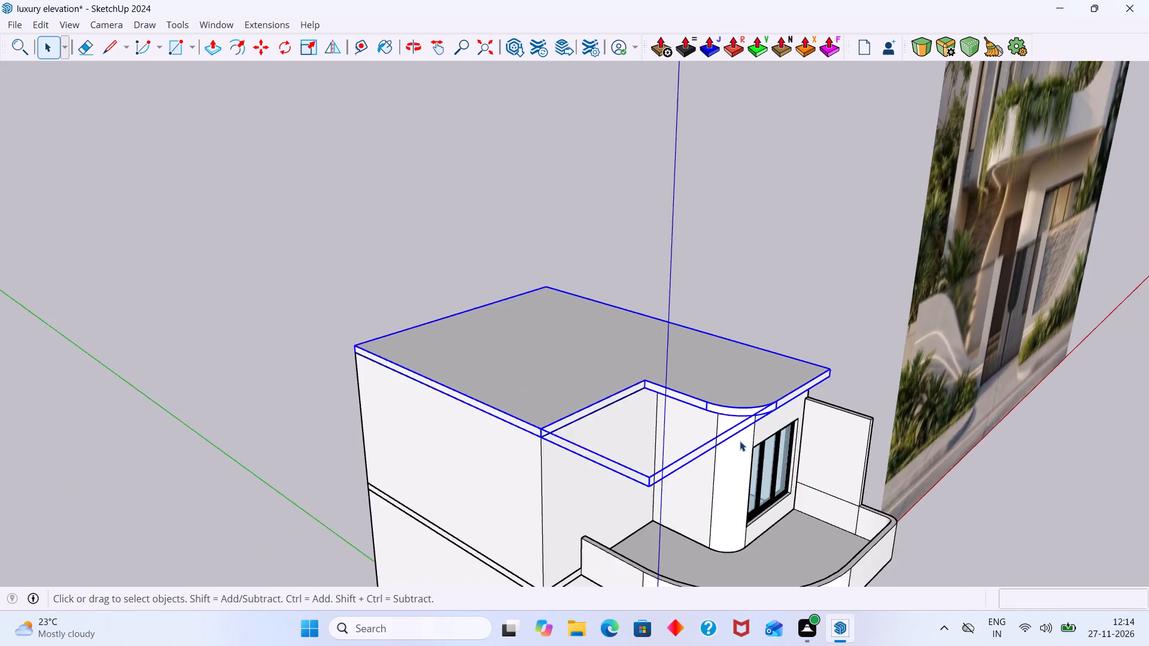
Inspect the roof slab's overhang around the curved corner and compare it with the reference elevation image.
scroll(740, 441, down, 4)
middle_drag(728, 460, 690, 384)
click(777, 315)
shift+middle_drag(724, 325, 542, 291)
scroll(557, 292, down, 5)
middle_drag(576, 337, 591, 386)
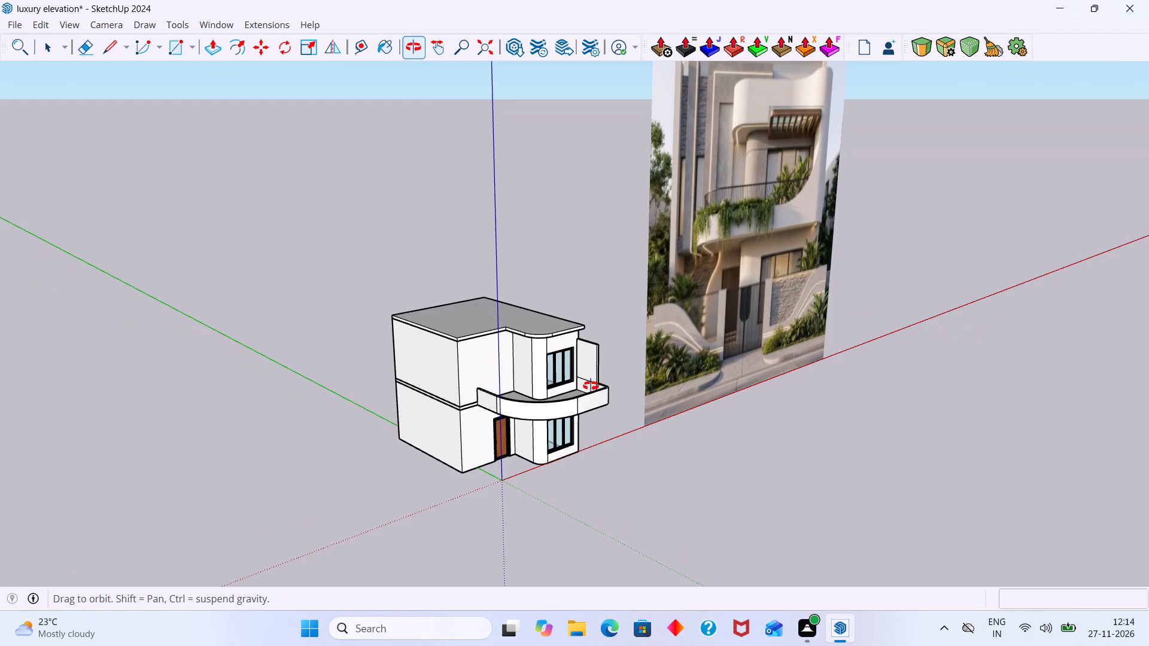
middle_drag(591, 386, 594, 364)
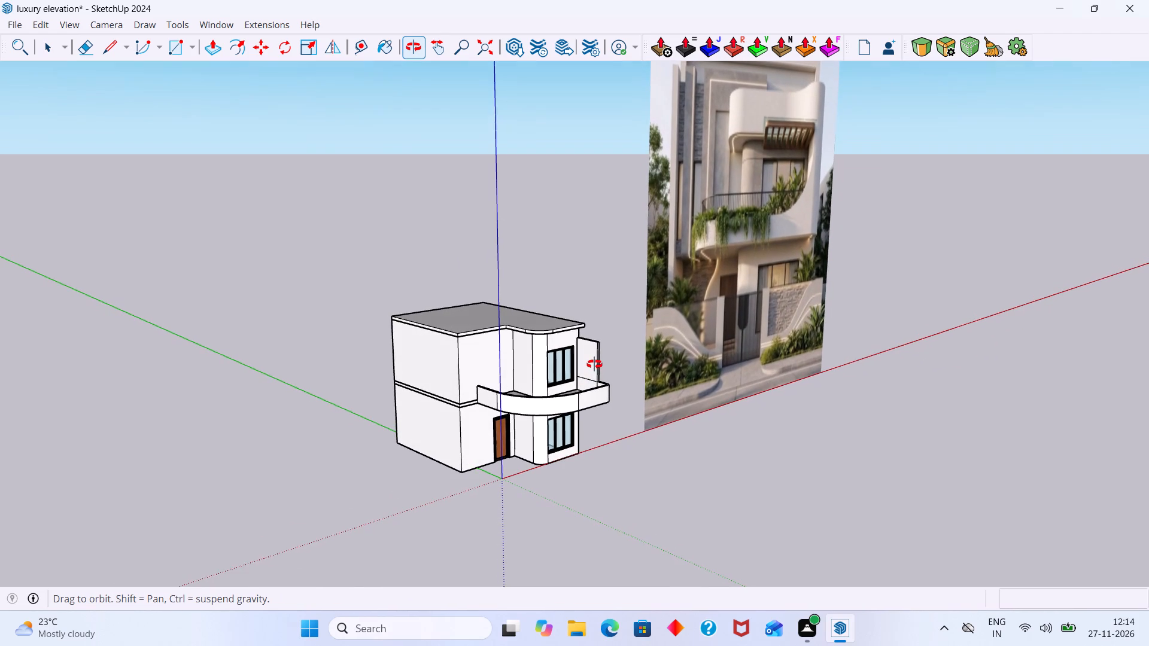
middle_drag(594, 364, 576, 363)
scroll(538, 339, up, 11)
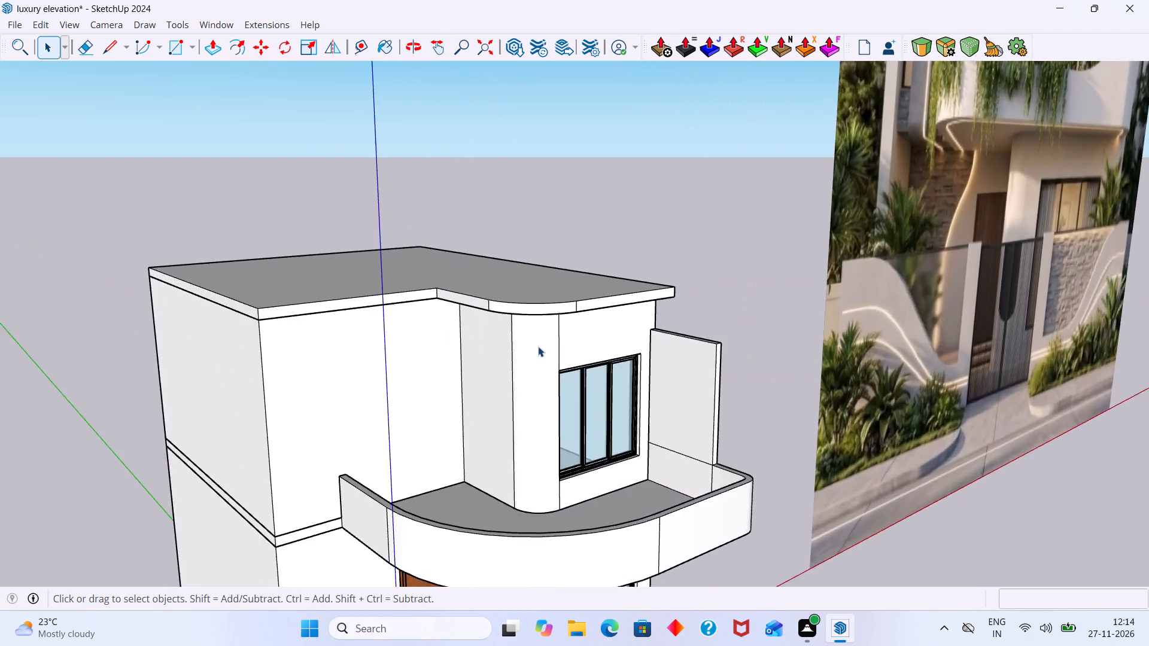
middle_drag(546, 349, 601, 390)
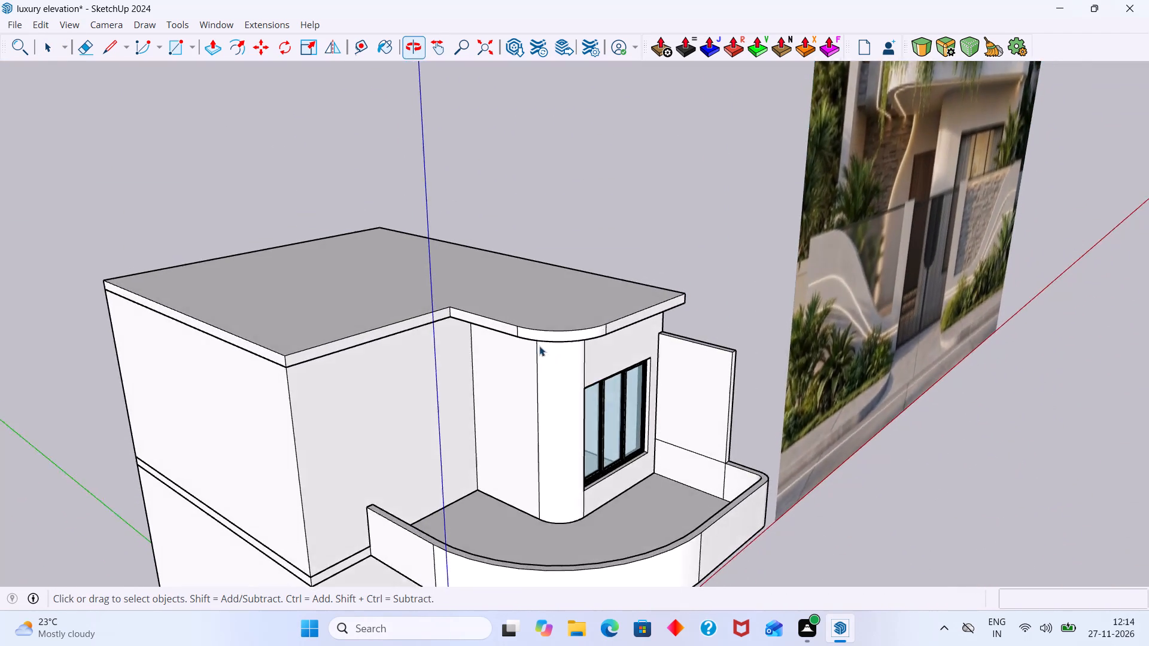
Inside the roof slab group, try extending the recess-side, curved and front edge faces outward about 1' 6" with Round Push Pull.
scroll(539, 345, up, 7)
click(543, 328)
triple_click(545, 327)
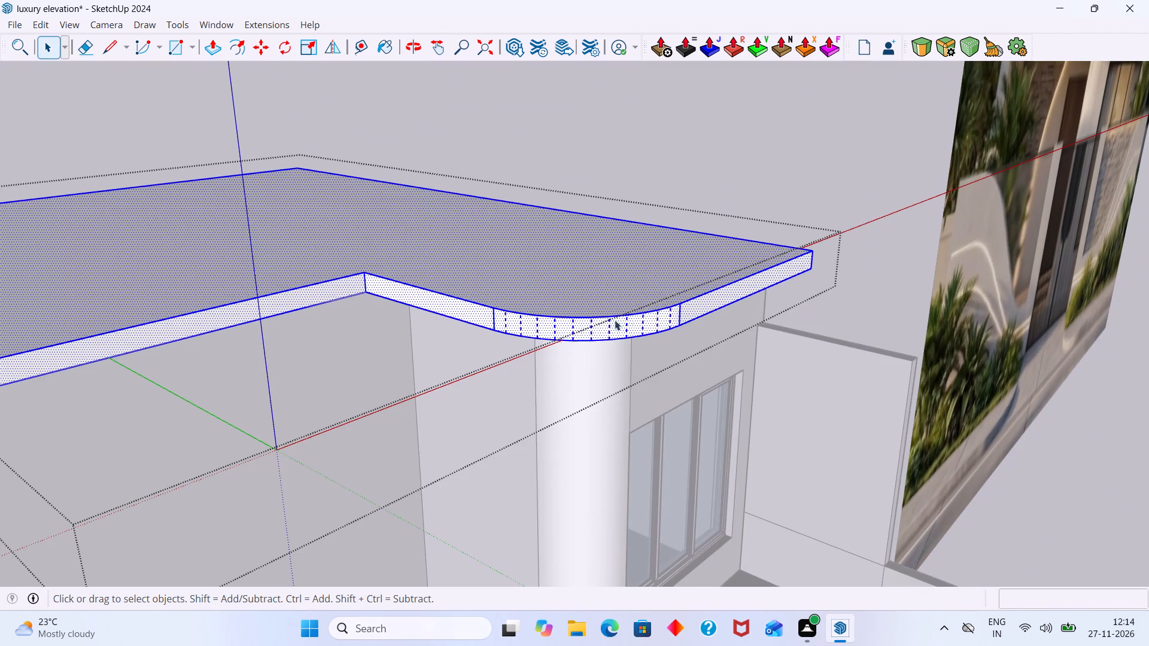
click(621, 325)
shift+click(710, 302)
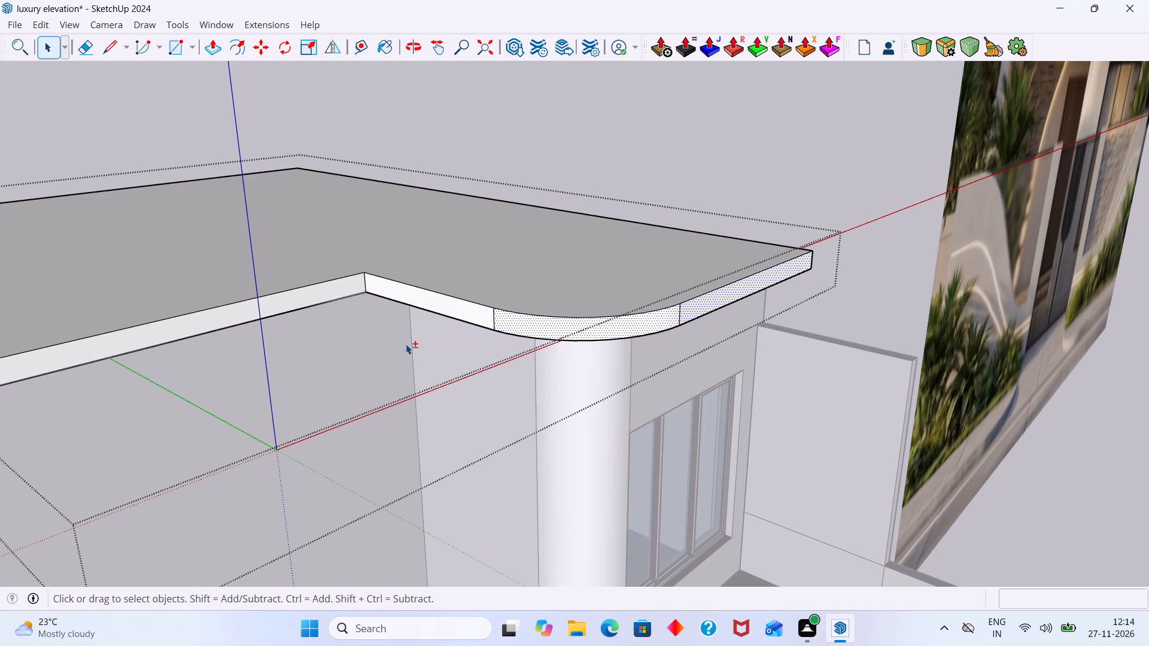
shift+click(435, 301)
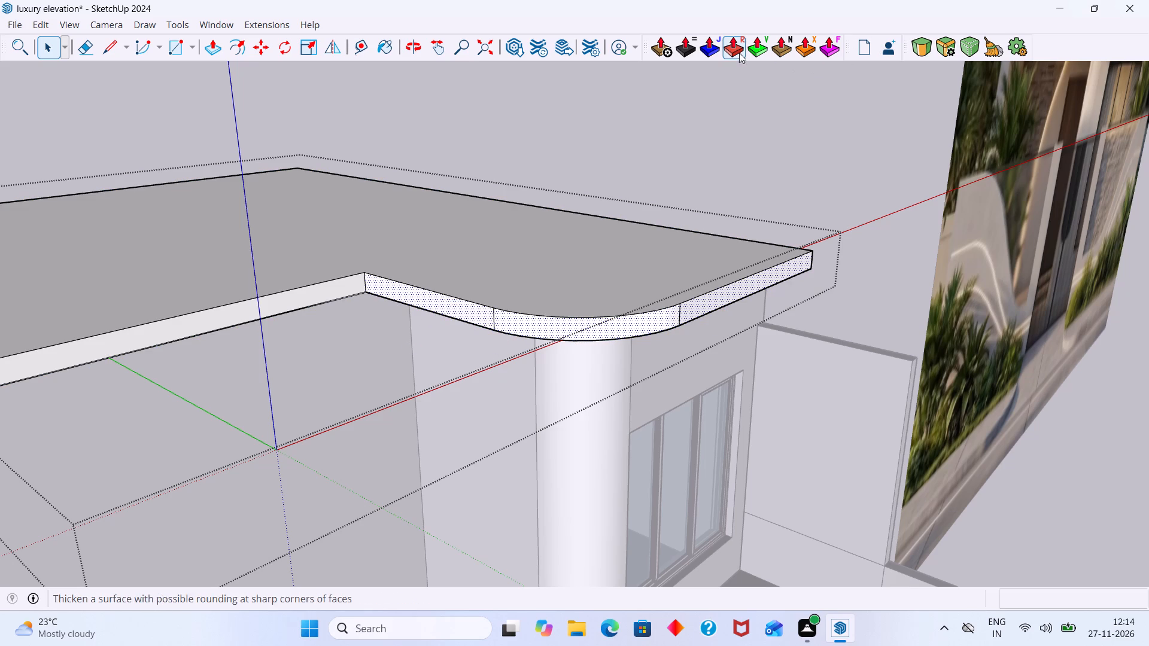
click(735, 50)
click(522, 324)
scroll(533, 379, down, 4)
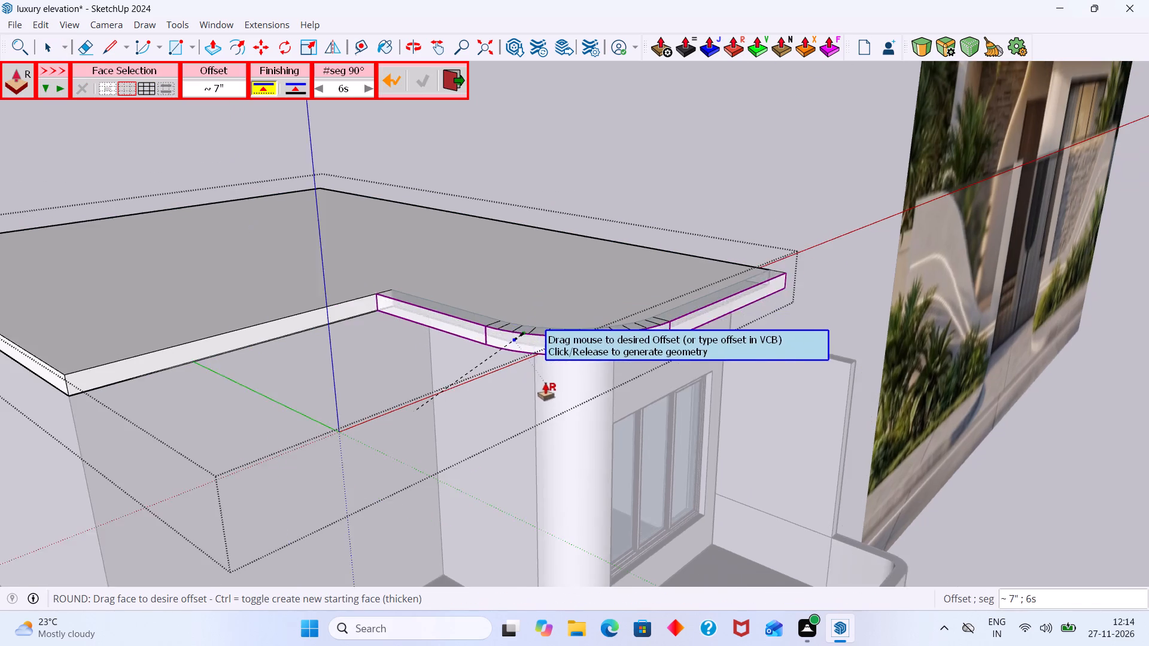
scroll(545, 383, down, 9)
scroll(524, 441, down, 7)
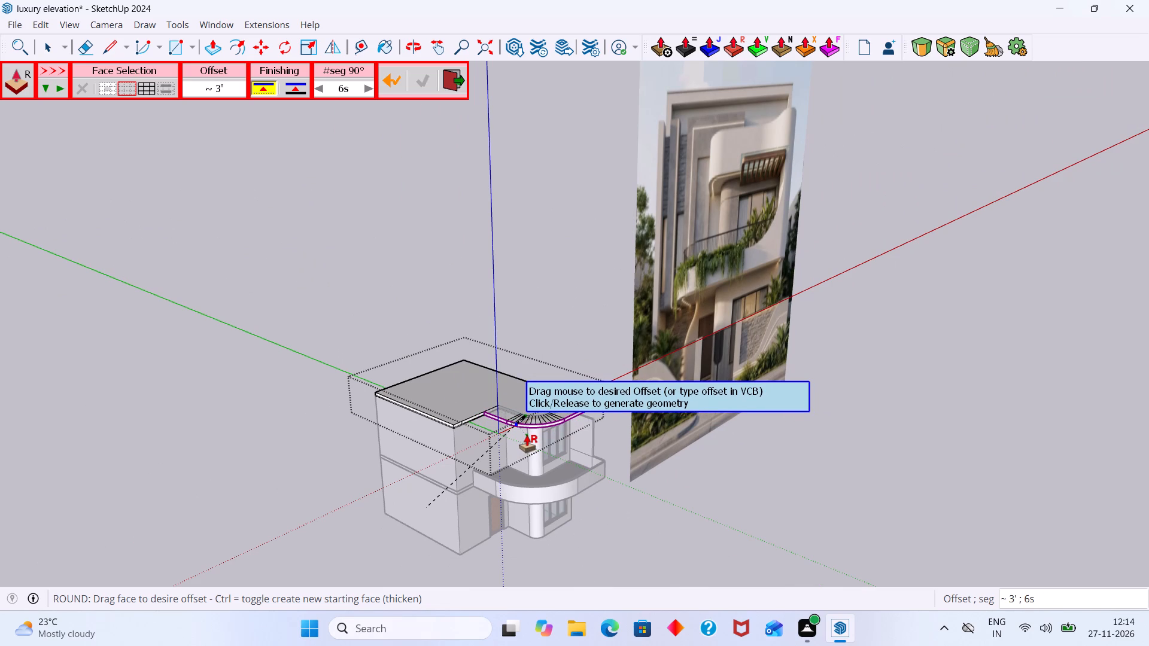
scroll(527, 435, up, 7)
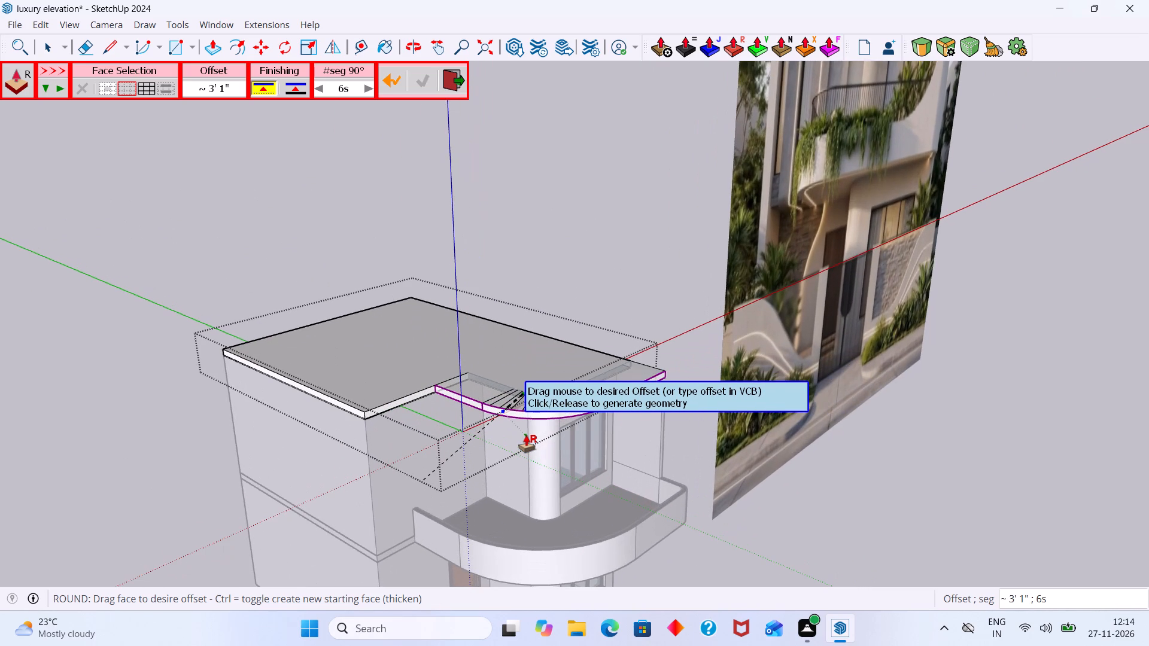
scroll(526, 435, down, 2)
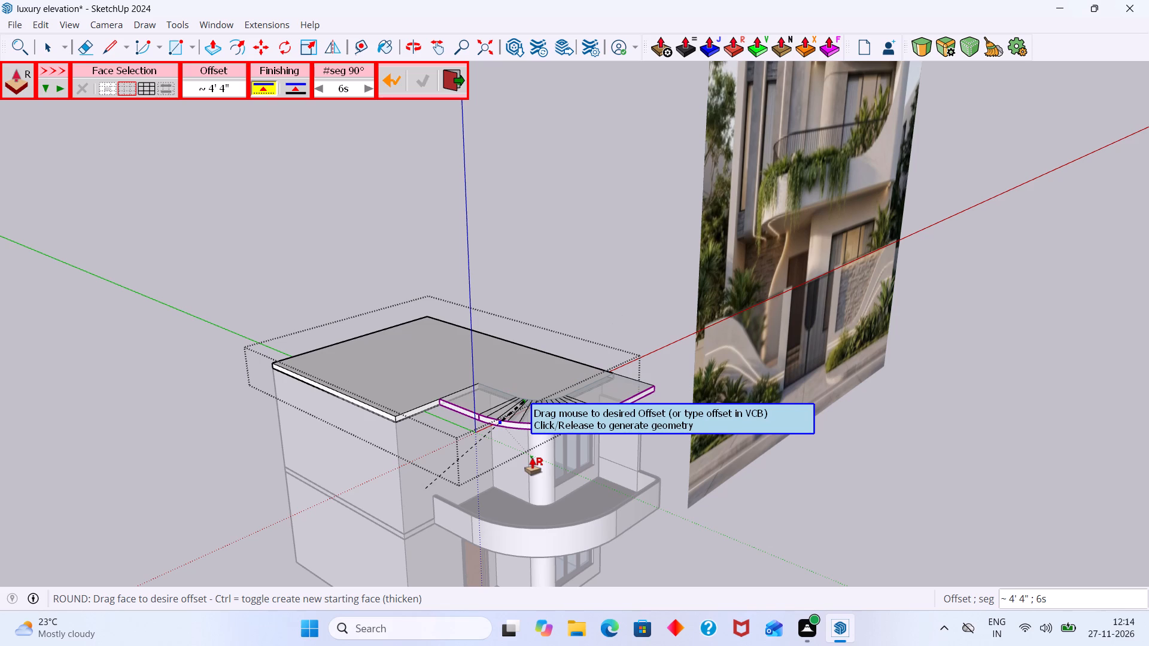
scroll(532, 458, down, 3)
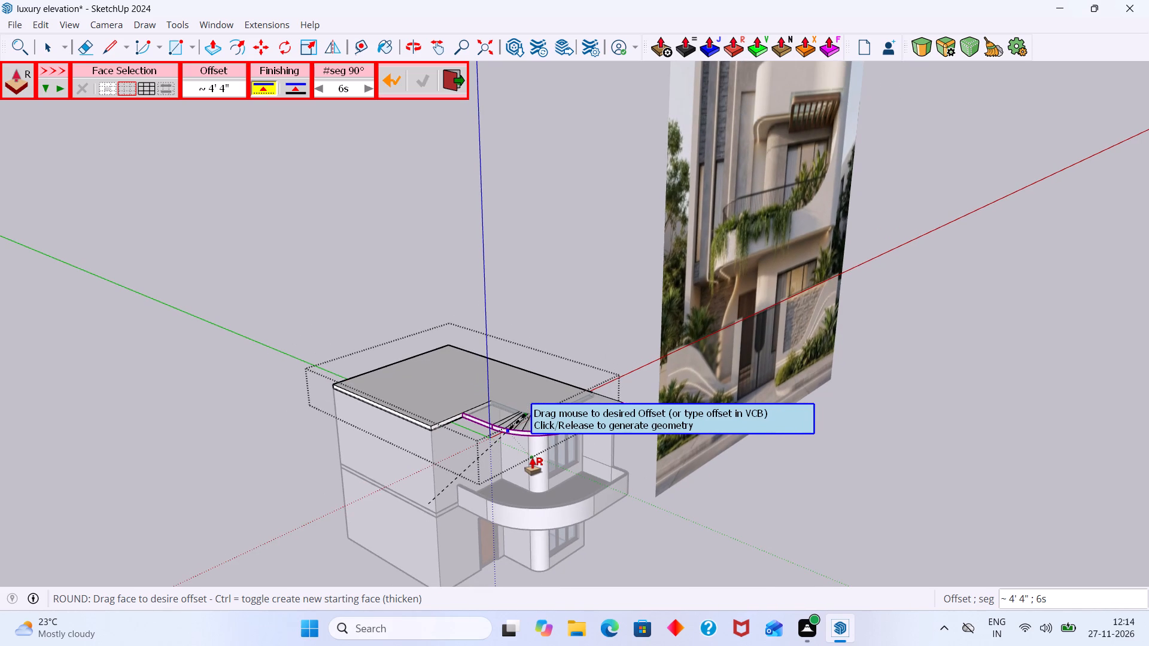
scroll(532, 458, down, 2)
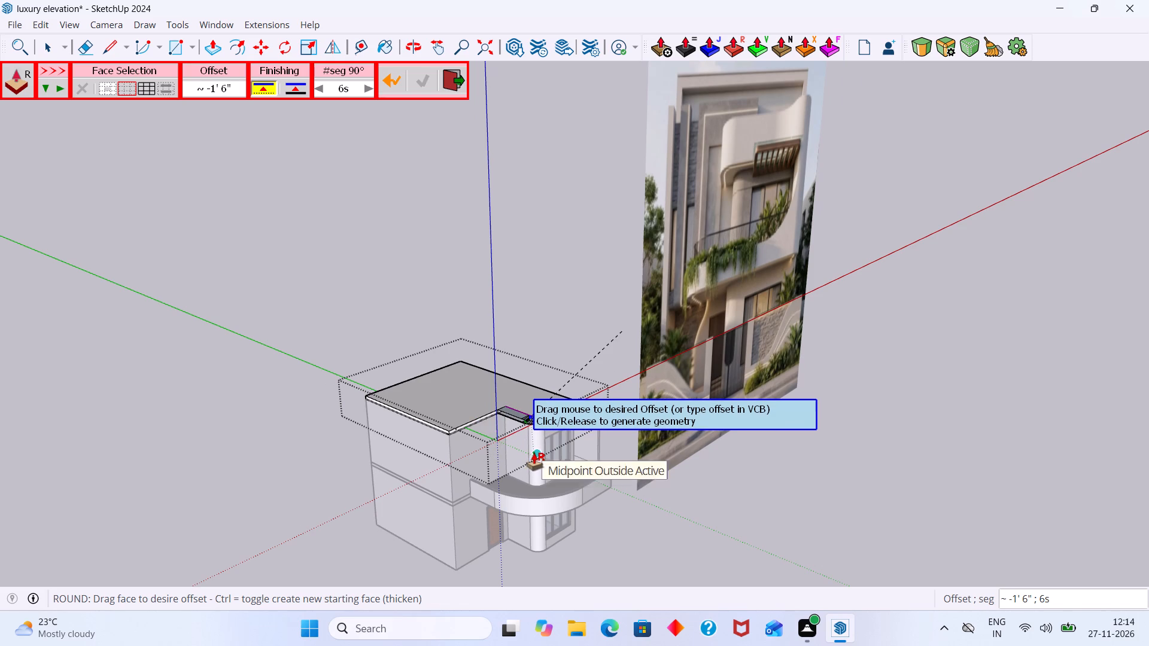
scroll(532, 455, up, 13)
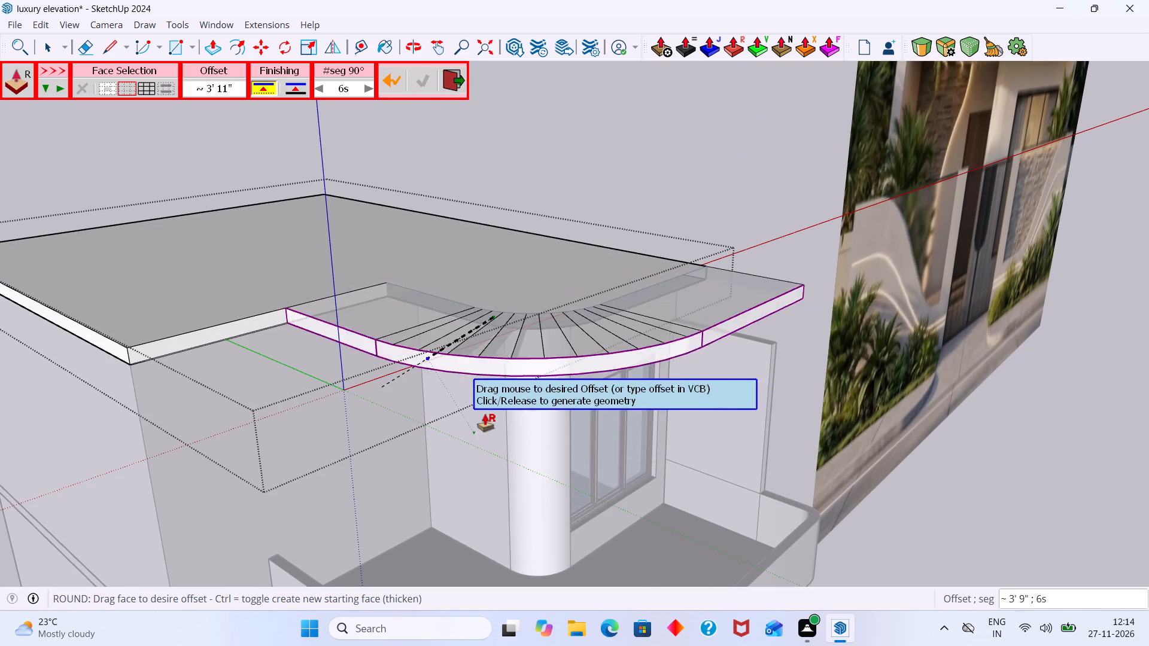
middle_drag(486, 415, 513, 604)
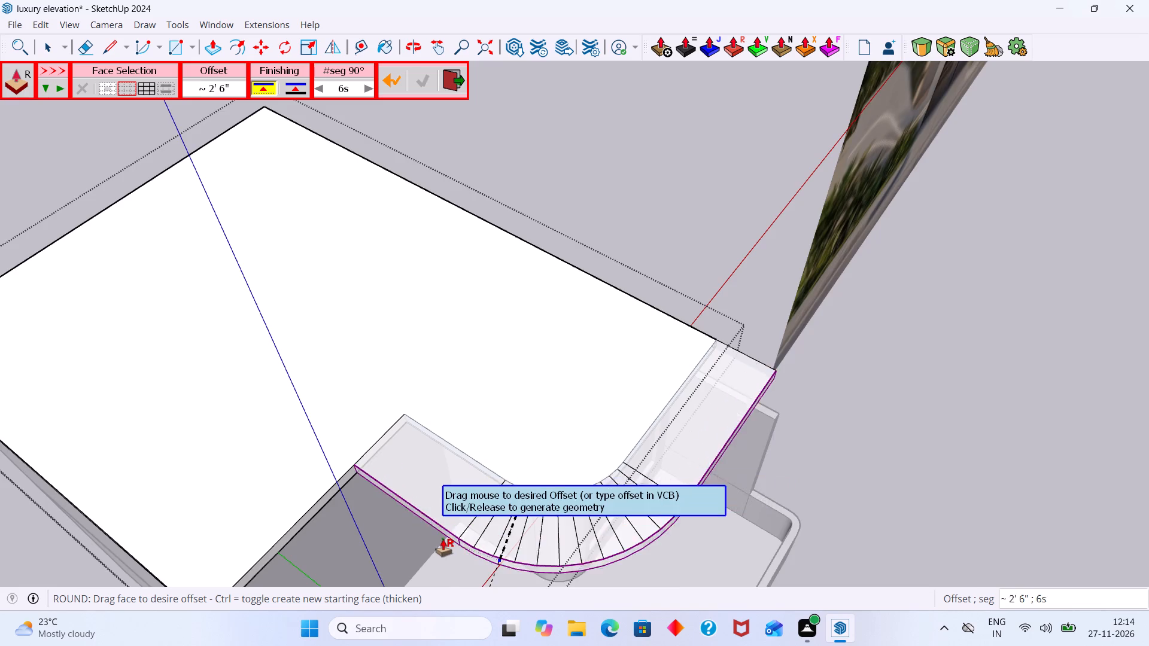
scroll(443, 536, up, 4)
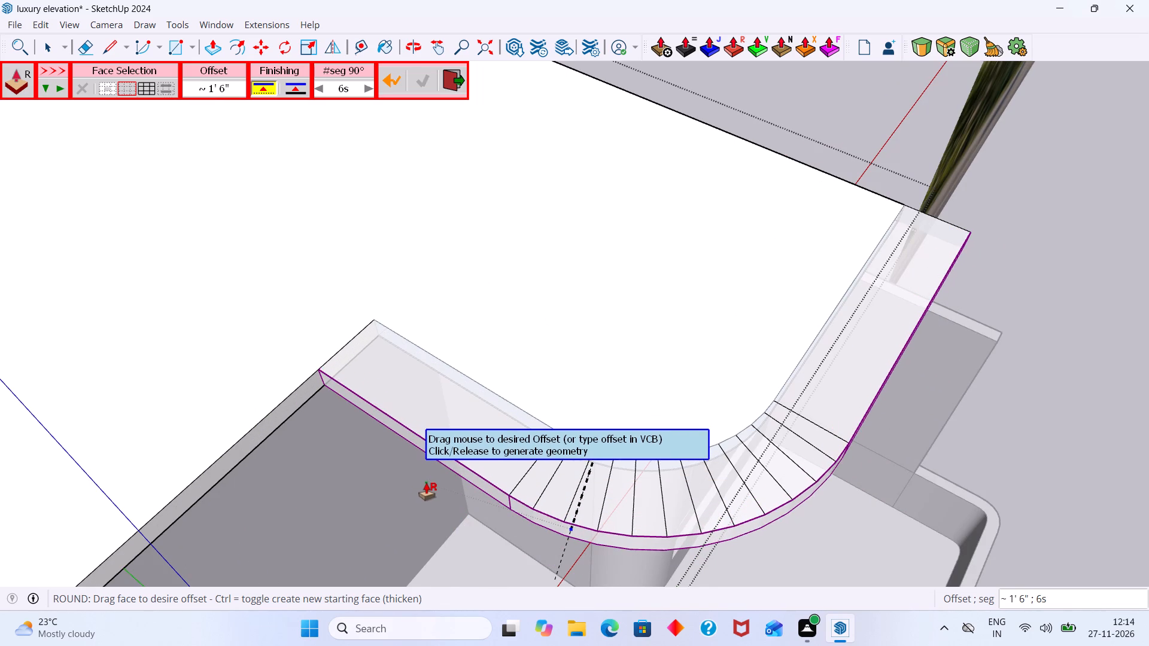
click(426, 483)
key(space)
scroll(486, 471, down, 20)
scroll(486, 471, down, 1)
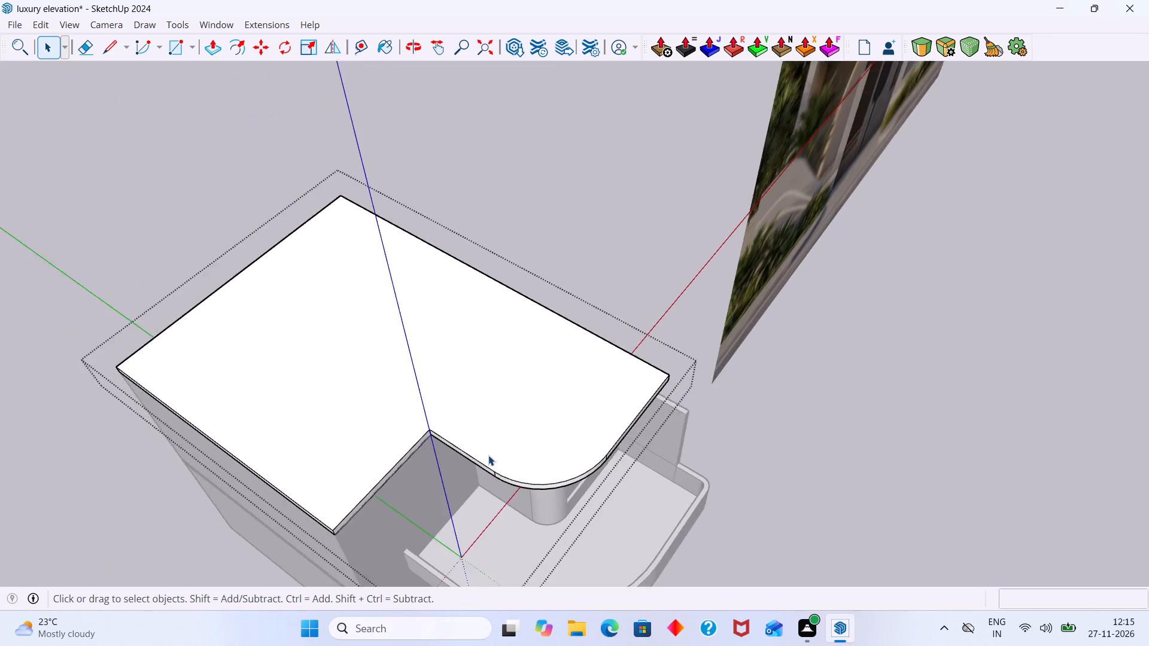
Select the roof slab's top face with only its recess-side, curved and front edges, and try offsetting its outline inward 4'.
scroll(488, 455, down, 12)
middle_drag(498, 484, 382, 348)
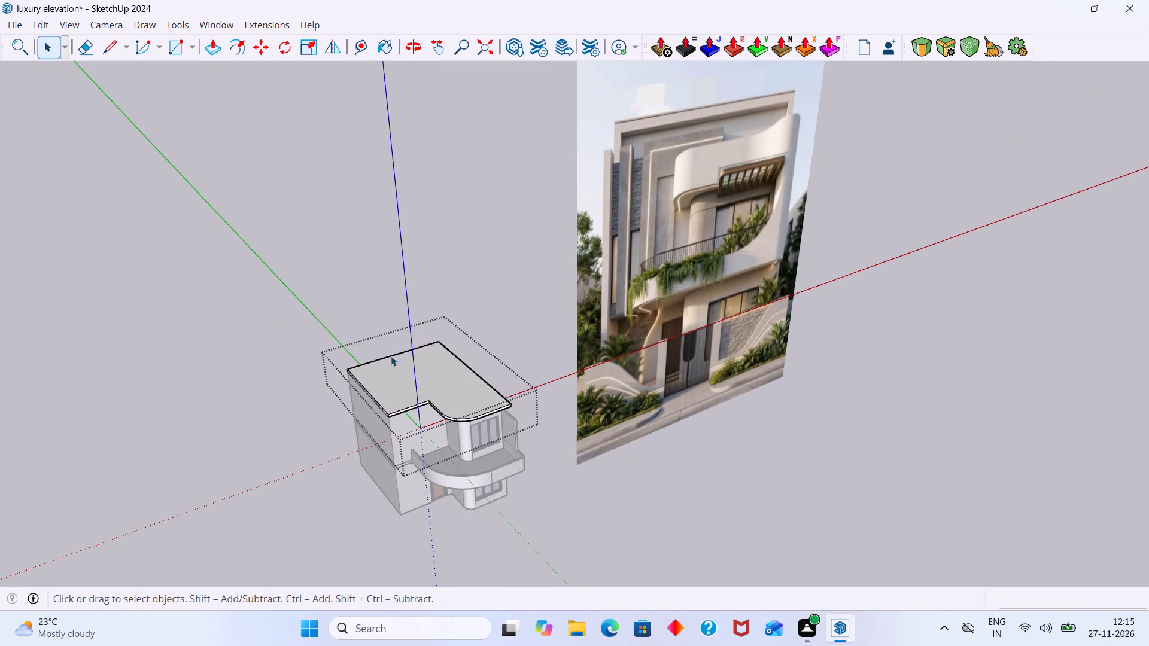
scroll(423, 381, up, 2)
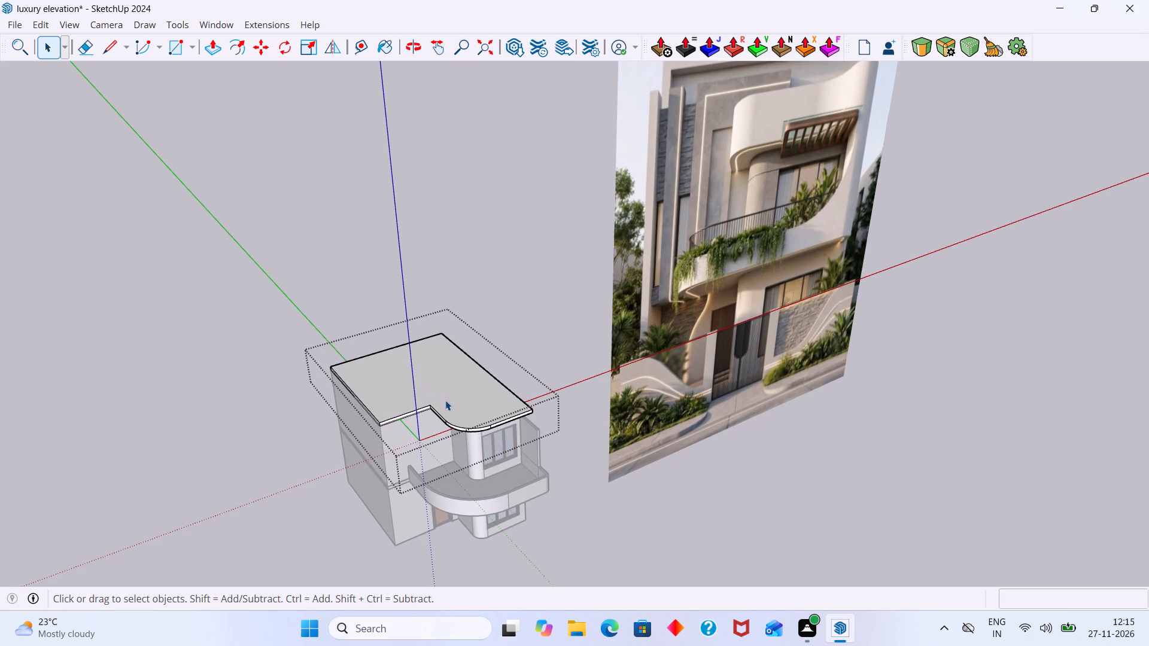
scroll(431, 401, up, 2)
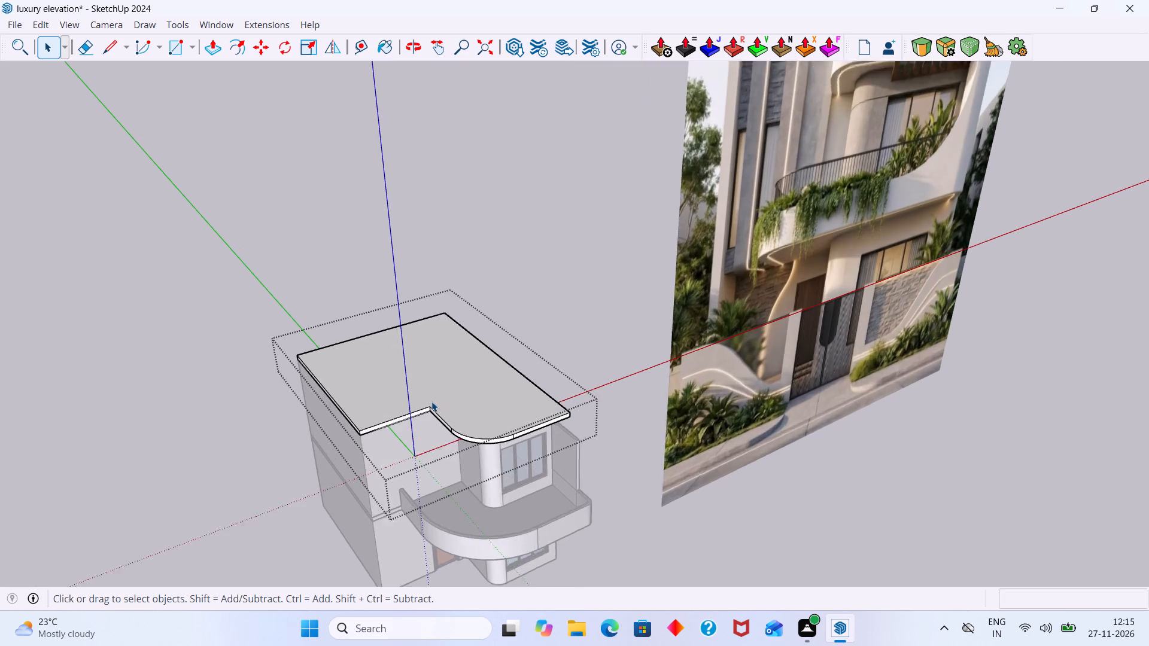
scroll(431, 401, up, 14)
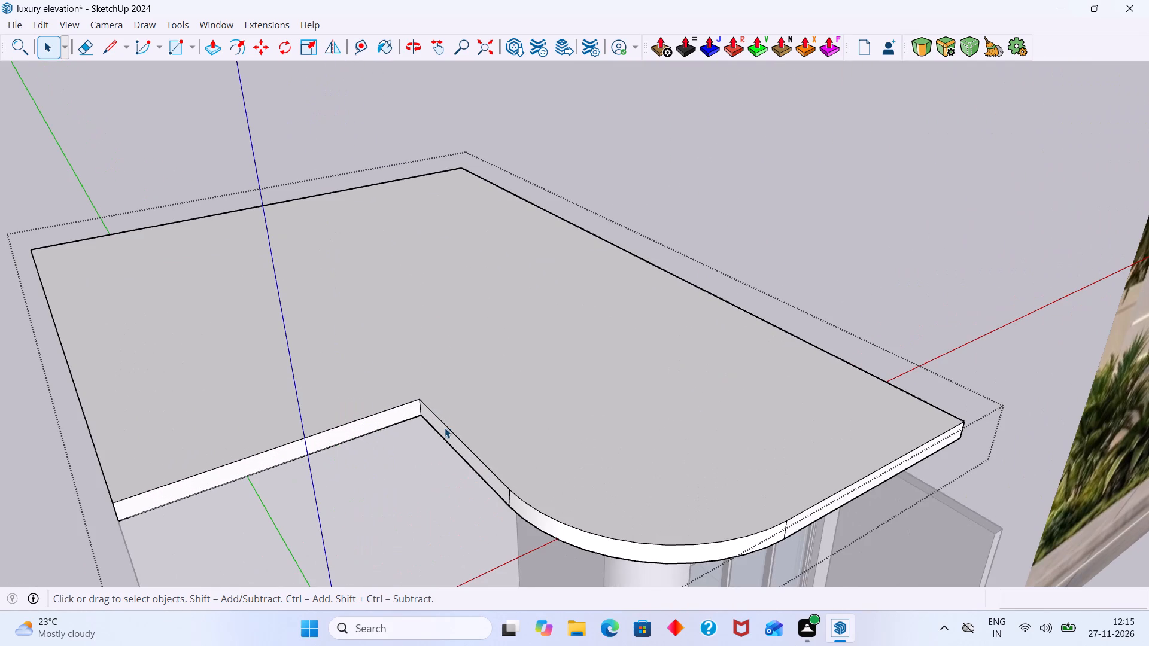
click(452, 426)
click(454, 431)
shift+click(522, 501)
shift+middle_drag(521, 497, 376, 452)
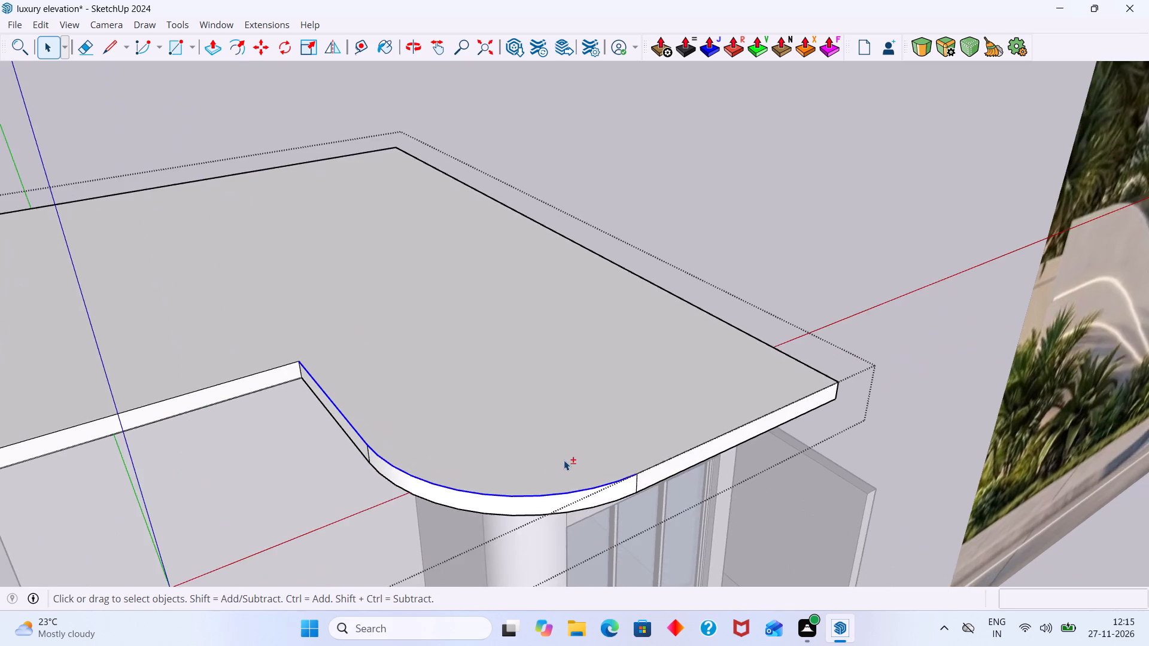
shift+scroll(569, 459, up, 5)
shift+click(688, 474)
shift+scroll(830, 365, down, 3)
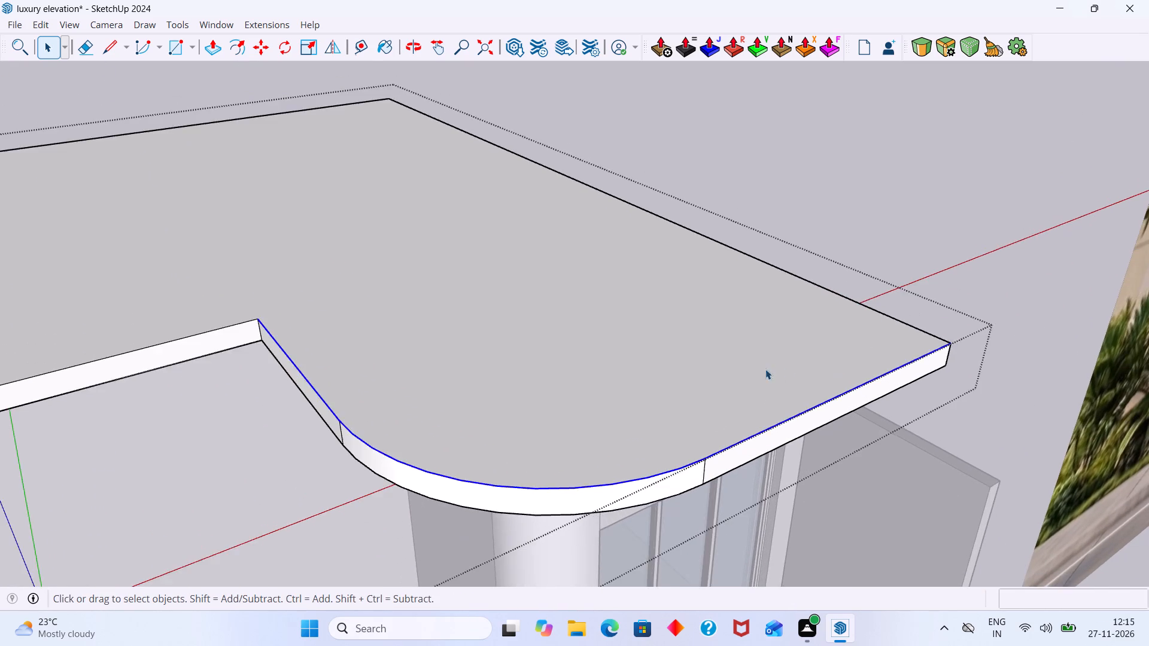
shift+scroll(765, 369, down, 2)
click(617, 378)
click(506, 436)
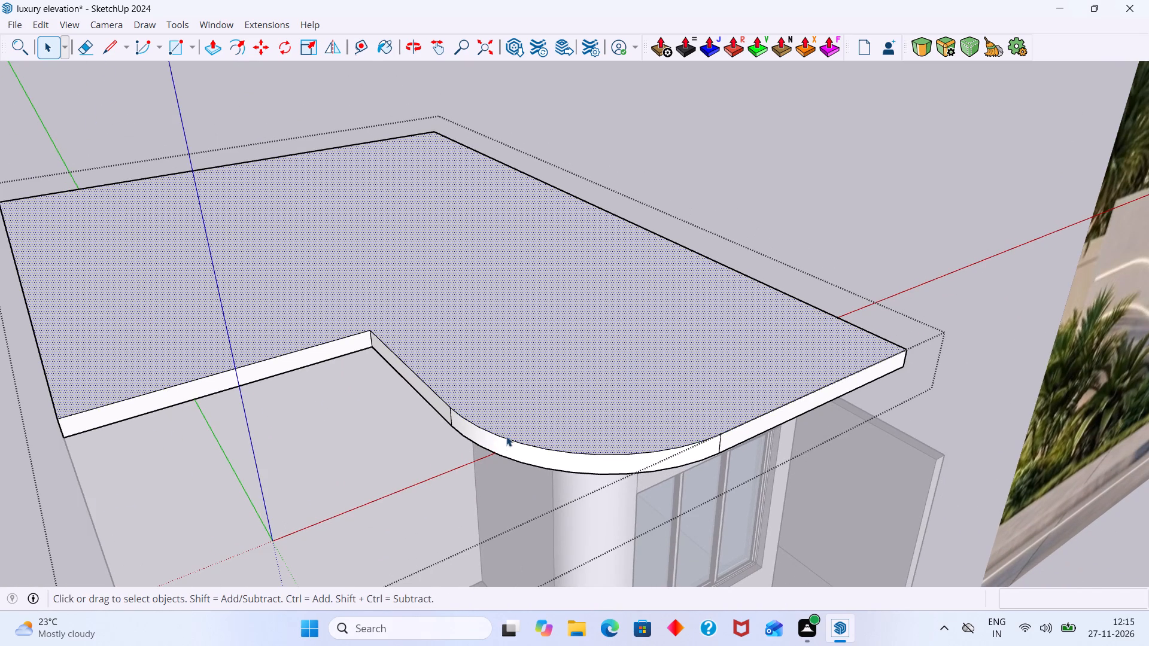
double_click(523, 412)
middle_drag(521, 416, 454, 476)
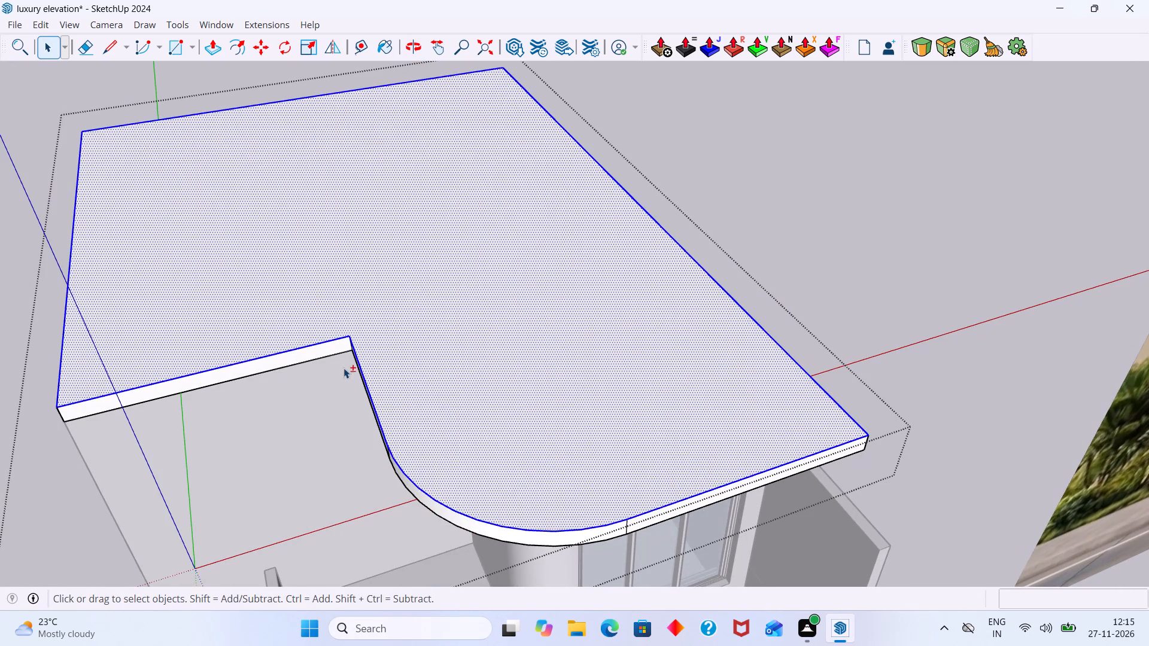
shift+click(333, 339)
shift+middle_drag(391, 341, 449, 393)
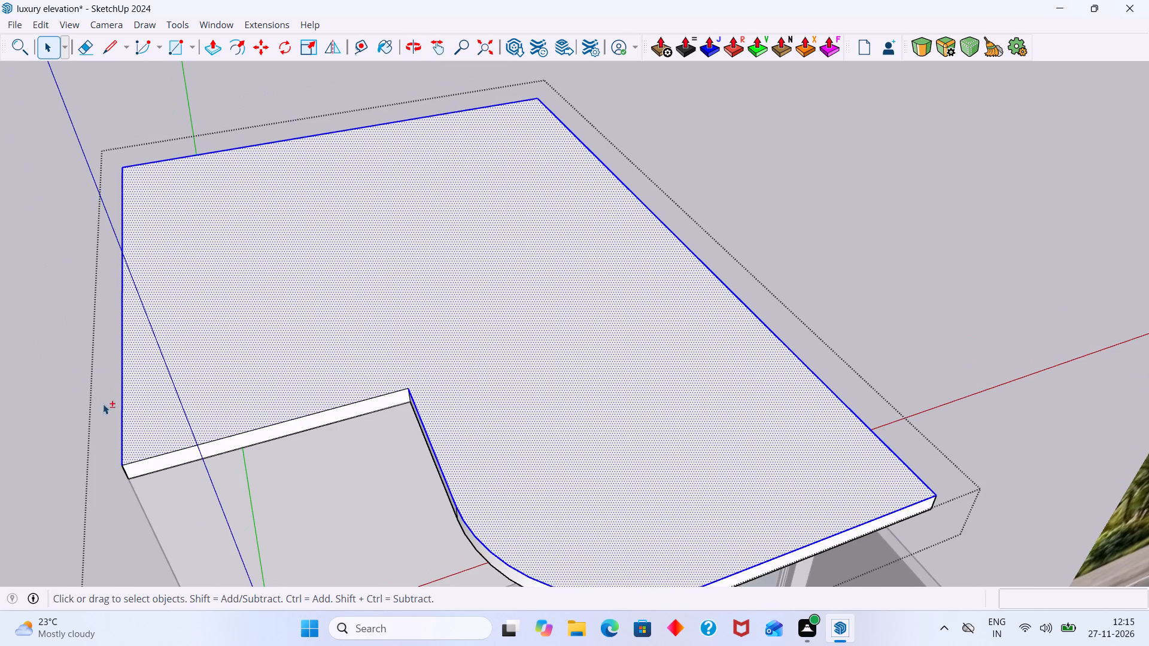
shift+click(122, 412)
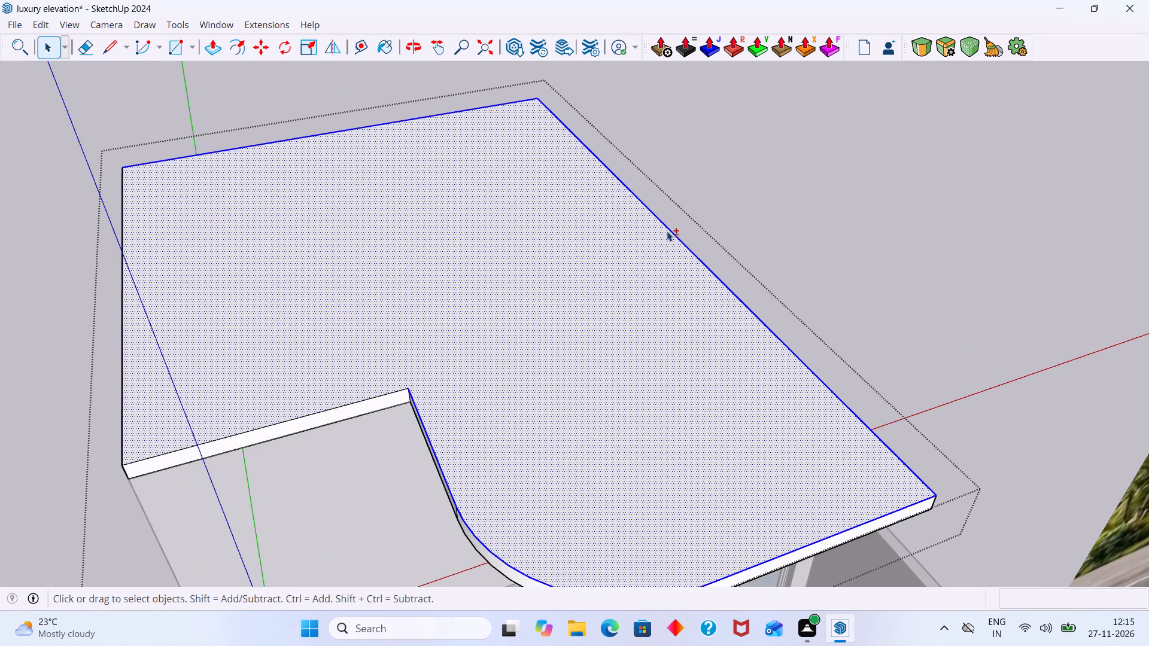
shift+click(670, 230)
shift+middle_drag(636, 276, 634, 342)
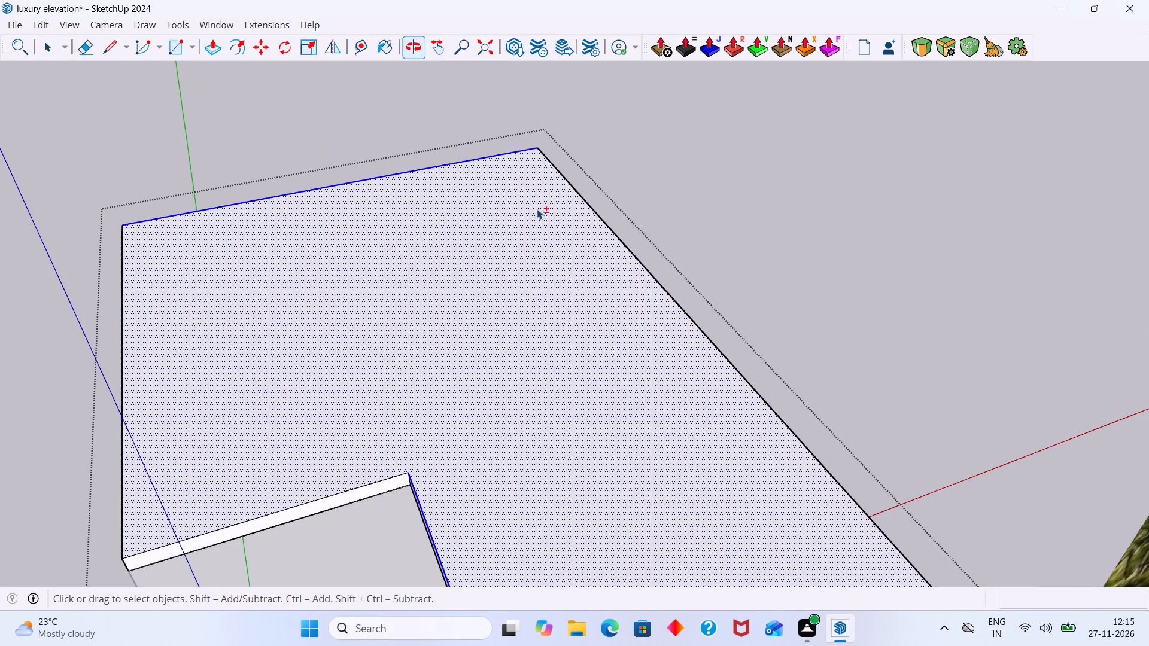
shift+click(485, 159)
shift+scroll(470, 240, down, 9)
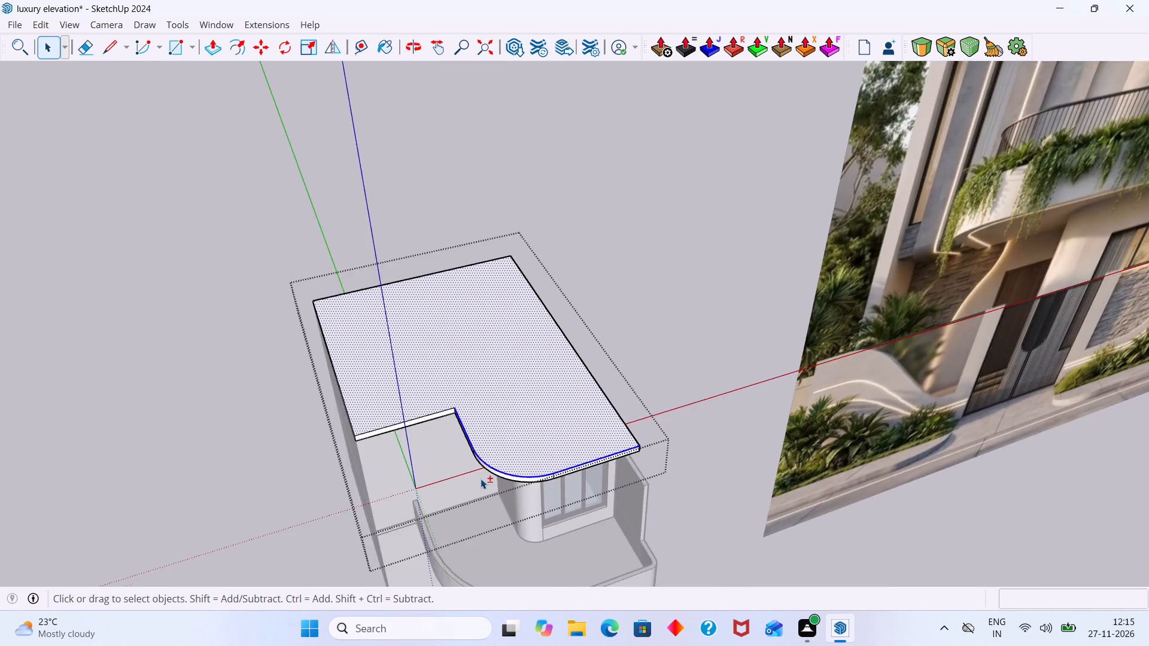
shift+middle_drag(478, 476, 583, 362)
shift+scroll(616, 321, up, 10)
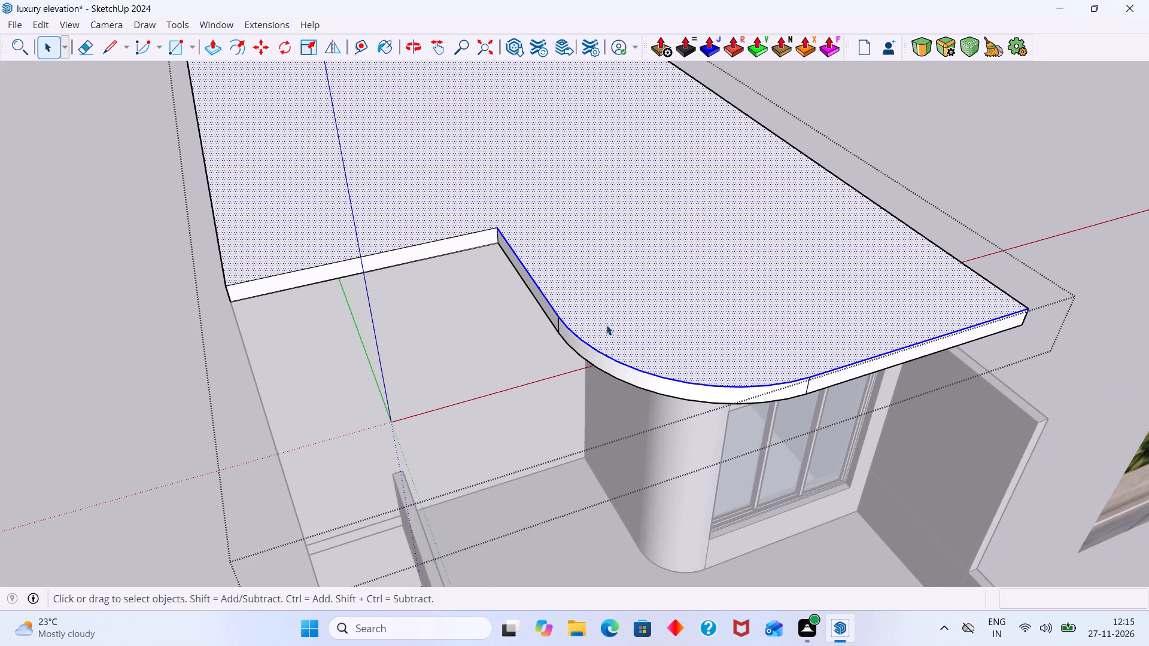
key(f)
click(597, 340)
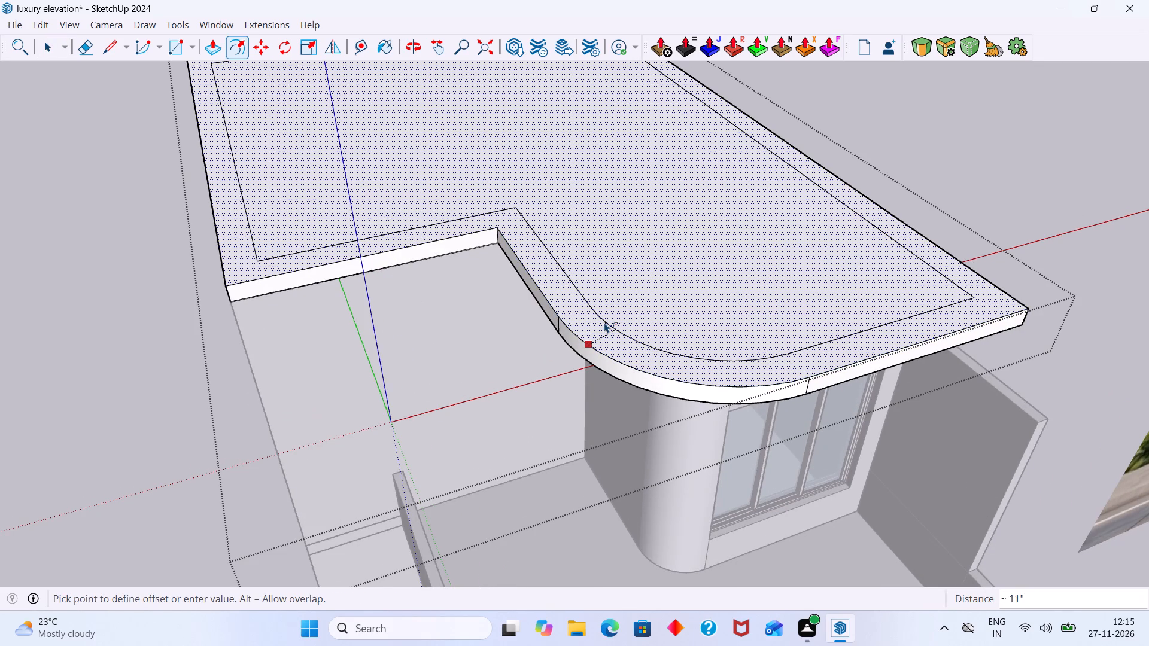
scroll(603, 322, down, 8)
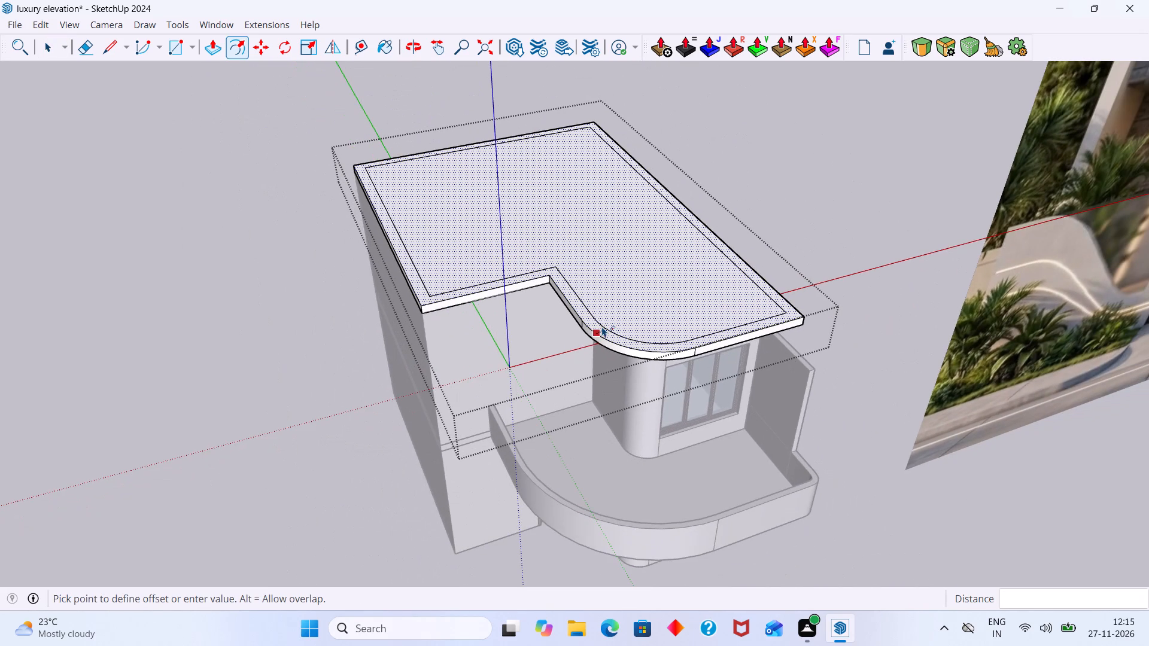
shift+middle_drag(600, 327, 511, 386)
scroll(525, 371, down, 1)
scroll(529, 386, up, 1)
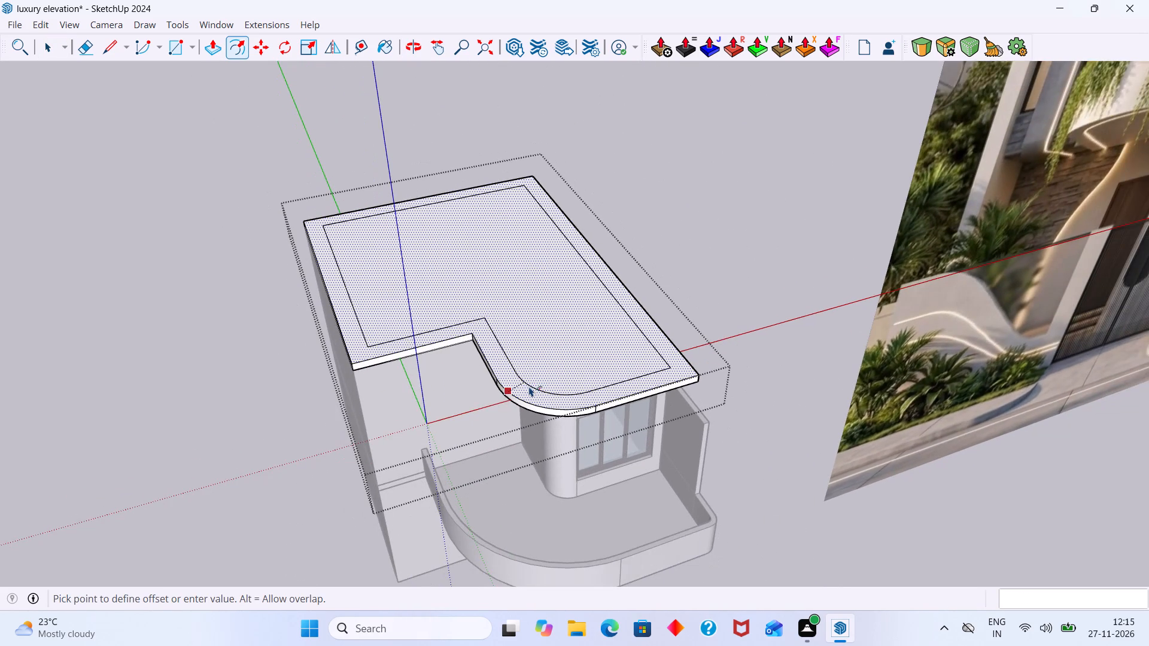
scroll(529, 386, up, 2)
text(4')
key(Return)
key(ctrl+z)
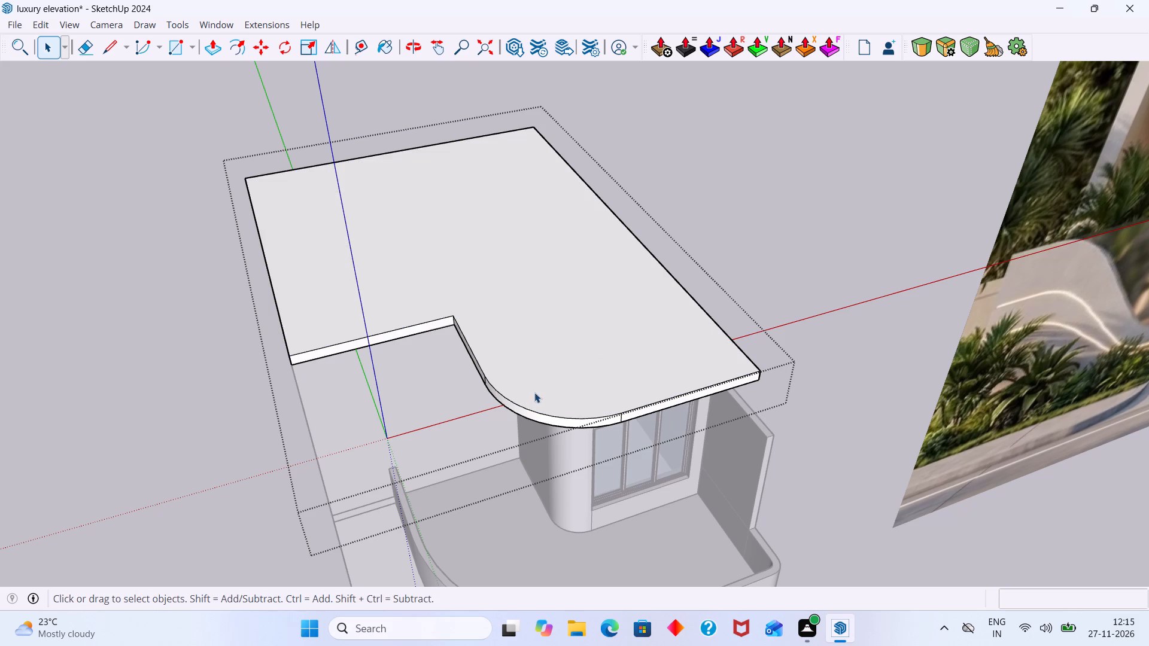
Offset the complete outline of the roof slab's top face inward by 4" and close the group.
click(535, 374)
triple_click(539, 373)
click(554, 368)
double_click(554, 368)
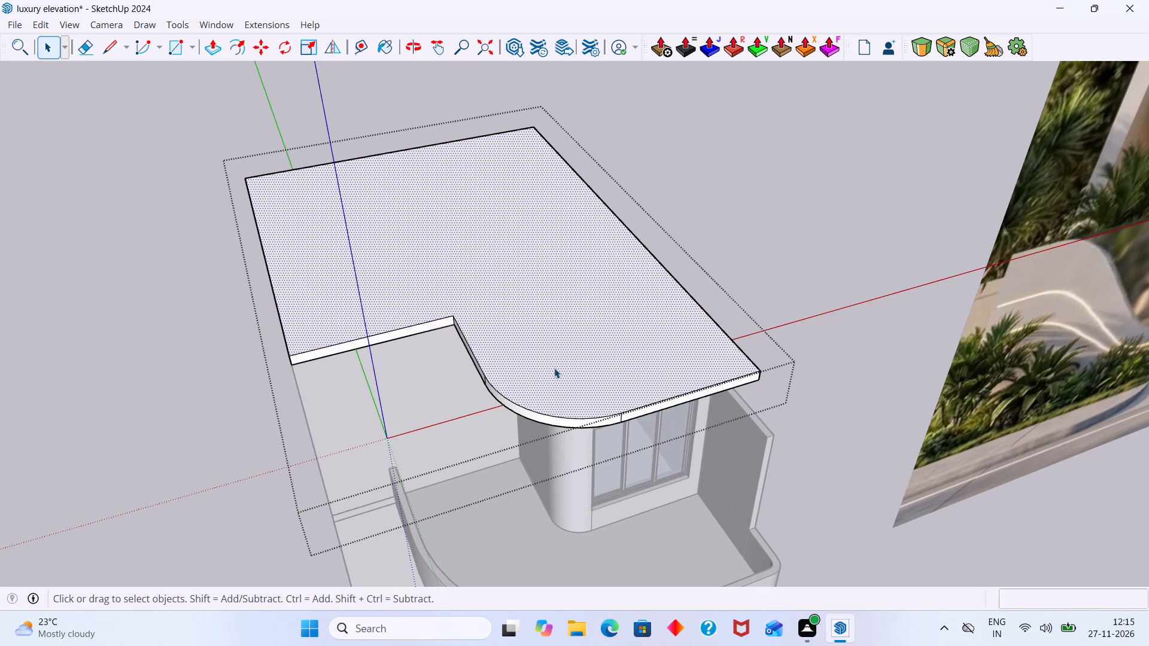
key(f)
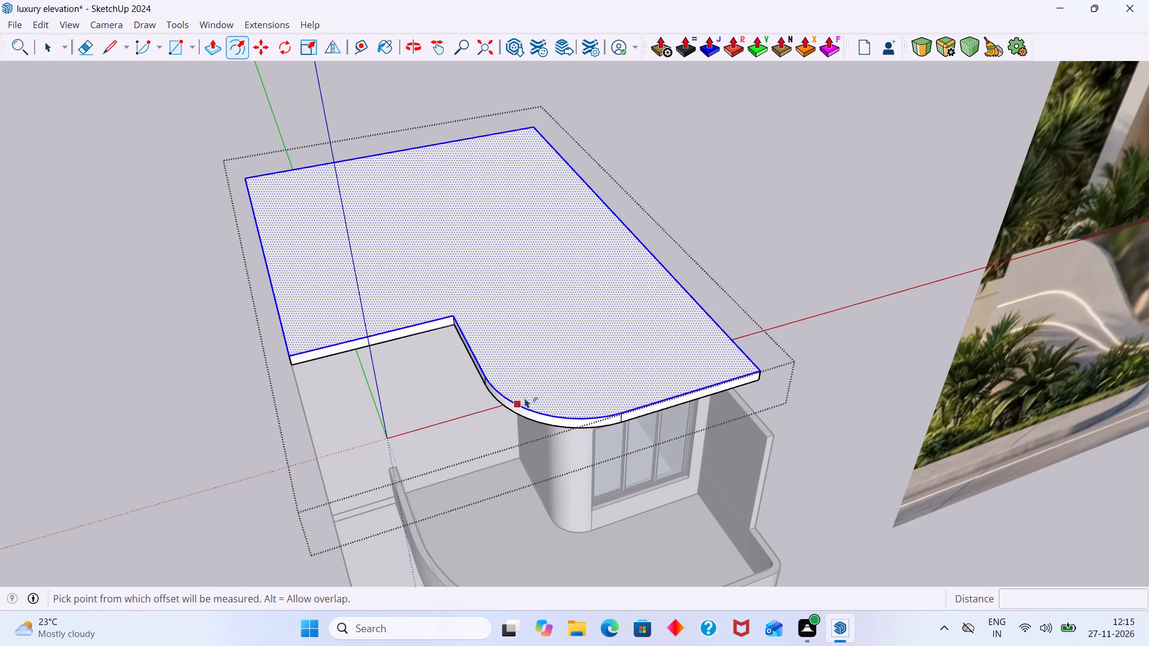
click(525, 398)
text(4")
key(Return)
key(space)
click(802, 222)
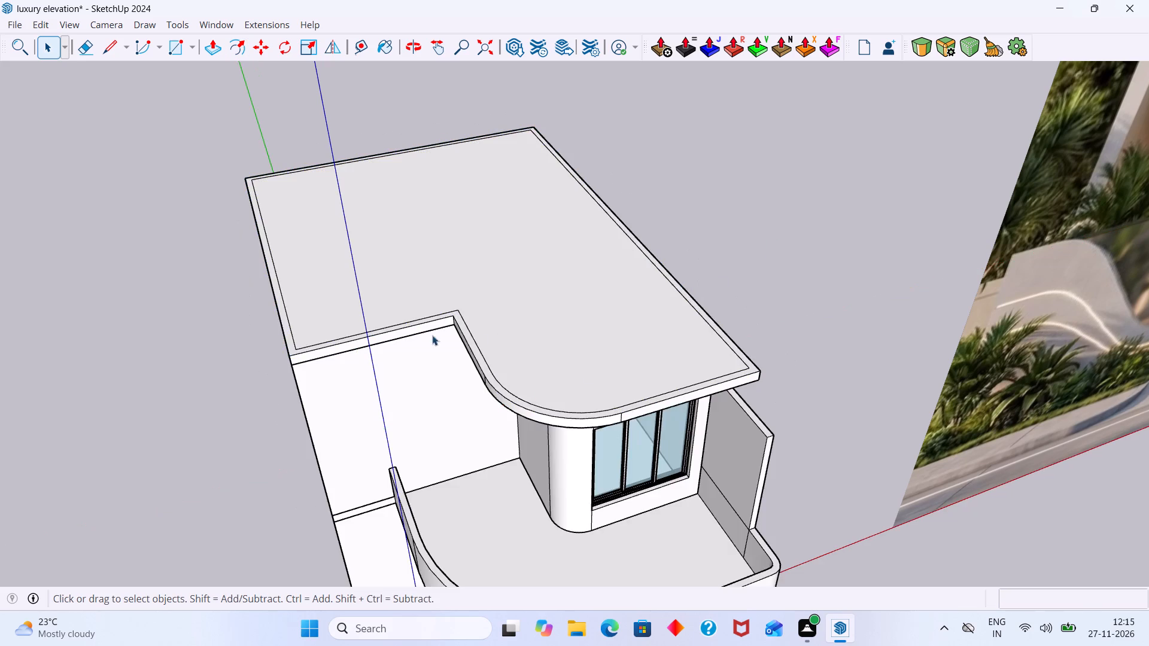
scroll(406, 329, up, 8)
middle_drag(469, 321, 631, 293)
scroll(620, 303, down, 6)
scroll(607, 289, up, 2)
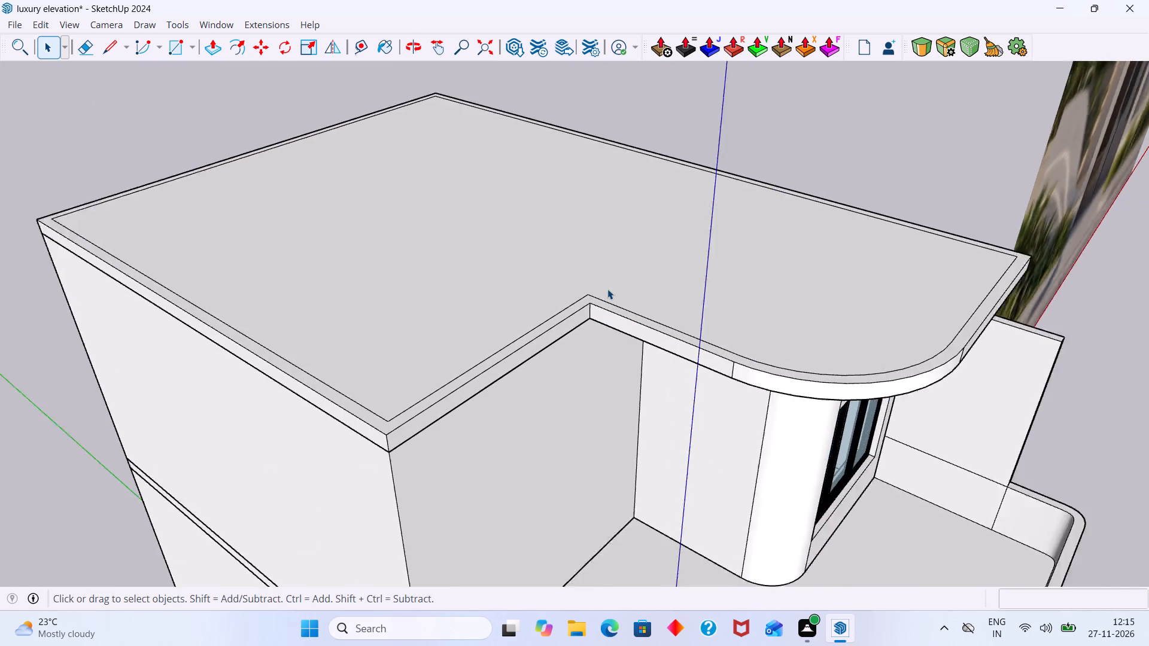
Inside the roof slab group, draw a 4" line across the top border at the recess's inner corner.
scroll(607, 289, up, 4)
click(567, 310)
scroll(567, 309, up, 6)
click(567, 309)
double_click(567, 309)
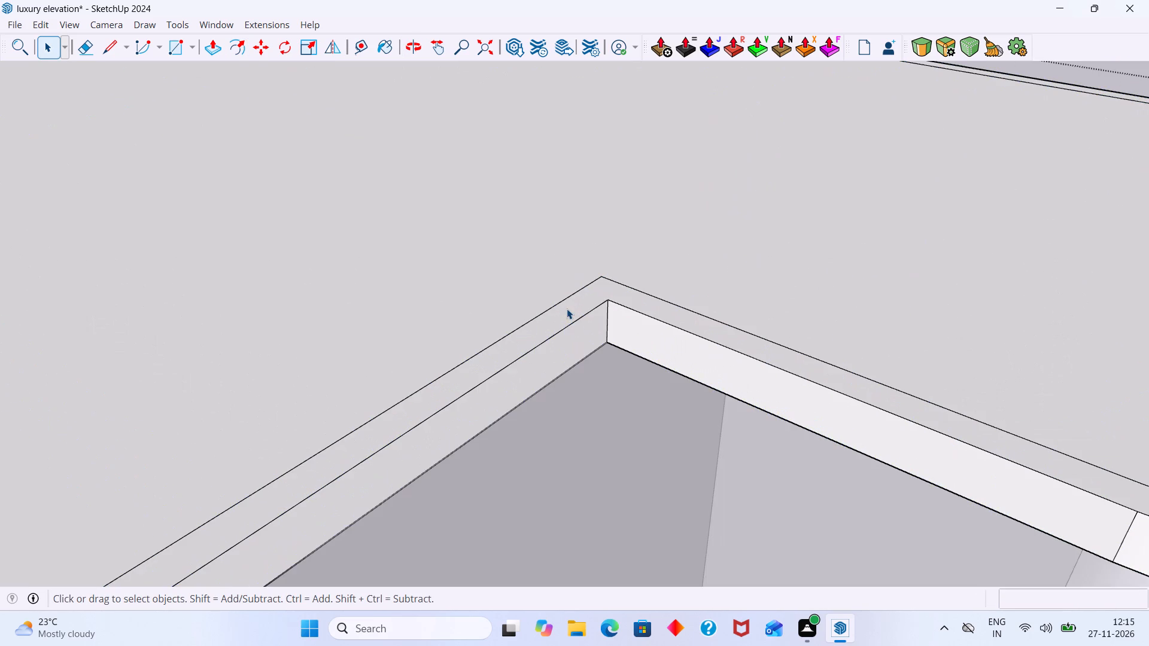
click(571, 309)
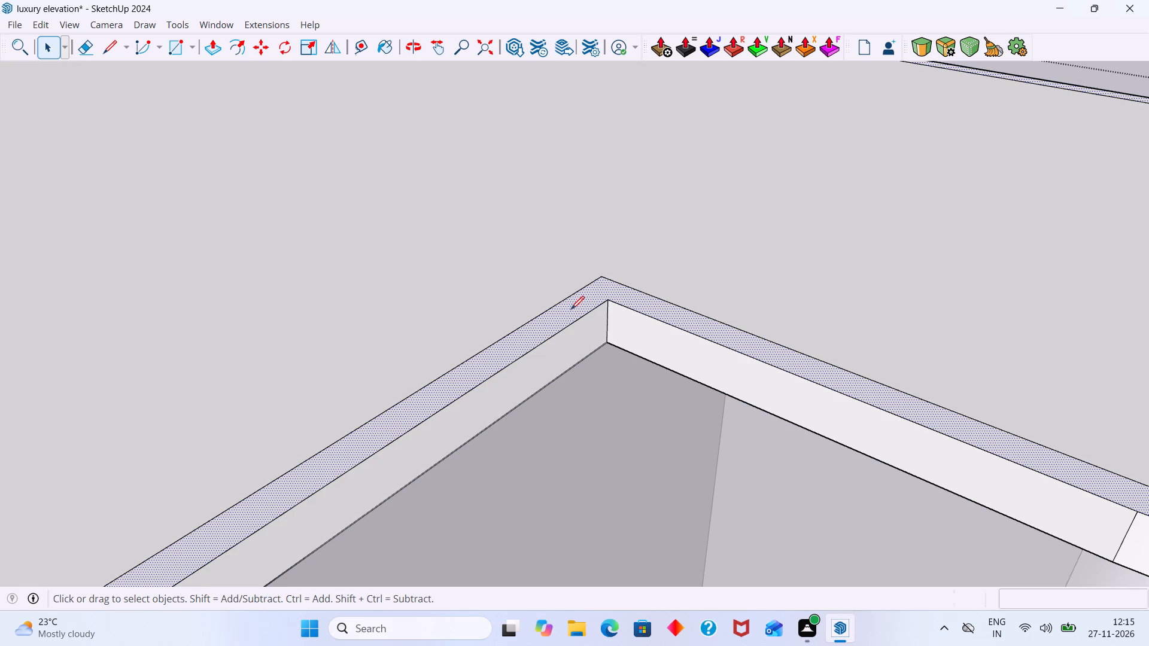
key(l)
click(609, 301)
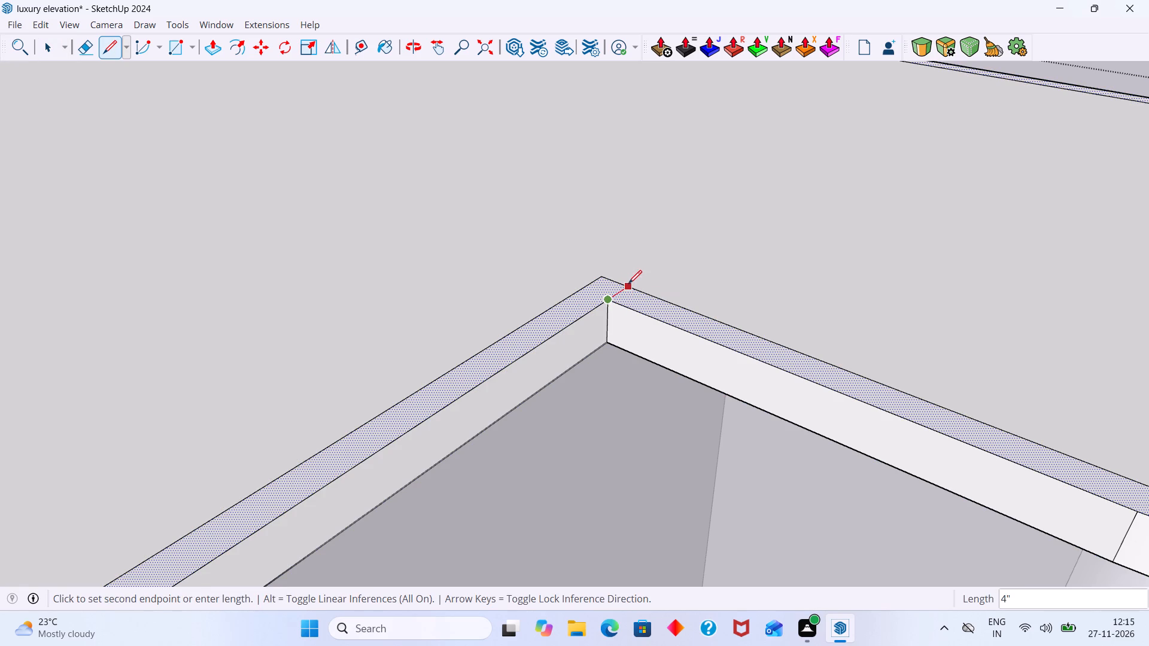
click(629, 285)
key(space)
Draw a line across the top border at the far end of the roof's front edge, from the inner corner to the outer side edge.
scroll(632, 303, down, 11)
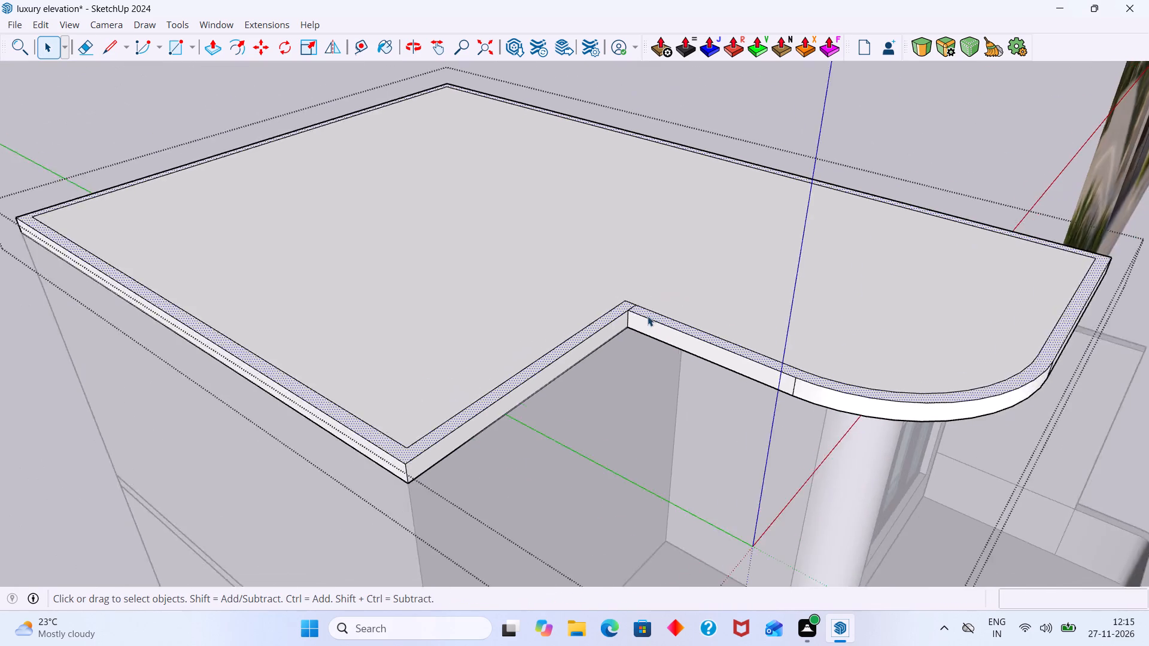
scroll(648, 316, down, 2)
shift+middle_drag(592, 314, 198, 386)
middle_drag(436, 377, 239, 409)
scroll(427, 371, up, 4)
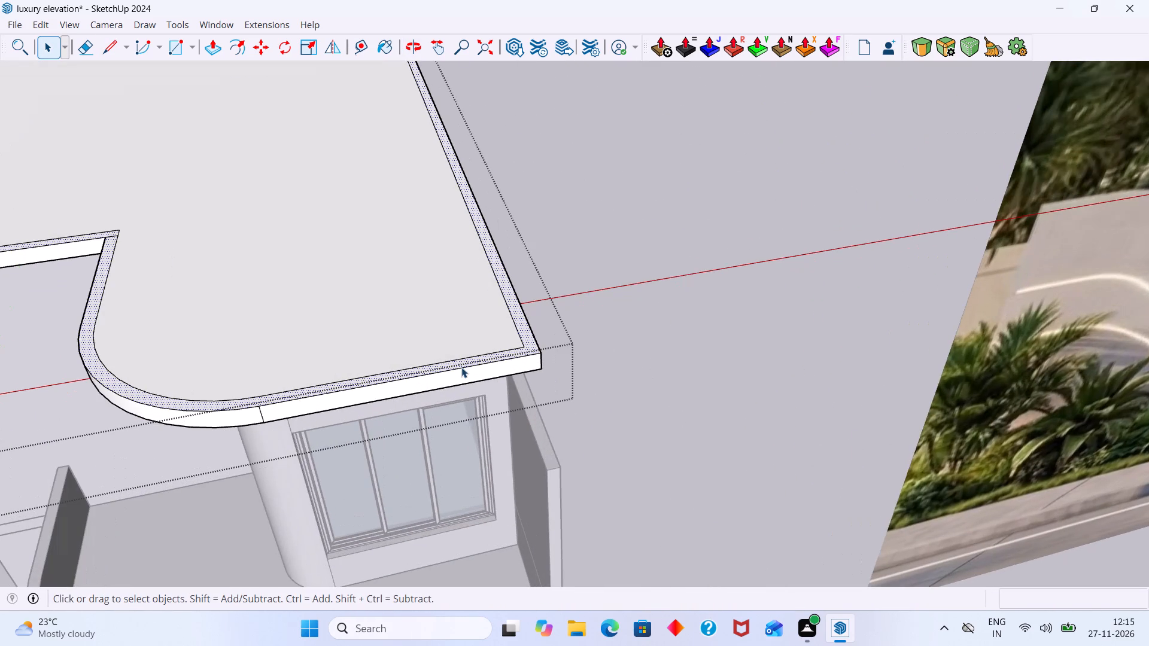
key(l)
scroll(542, 383, up, 7)
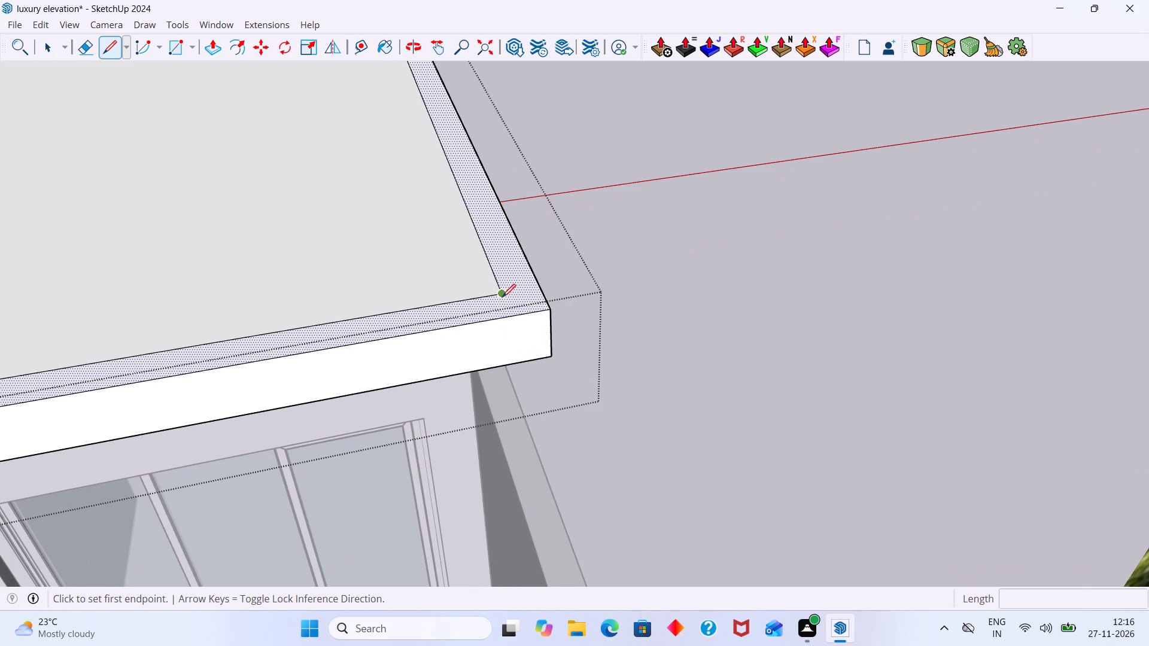
click(501, 297)
click(537, 288)
scroll(537, 288, left, 1)
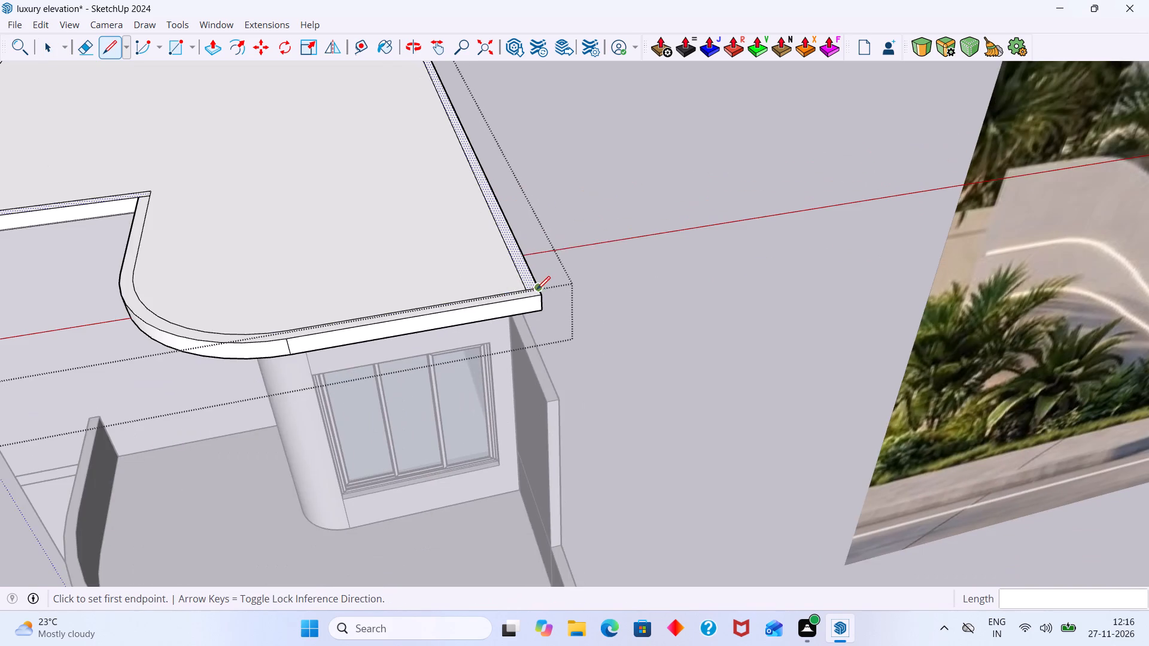
key(space)
Erase the inner border line along the recessed front edge, its leftover stub at the recess corner, and the adjoining side's line.
scroll(517, 308, down, 9)
middle_drag(383, 348, 549, 371)
scroll(348, 355, up, 9)
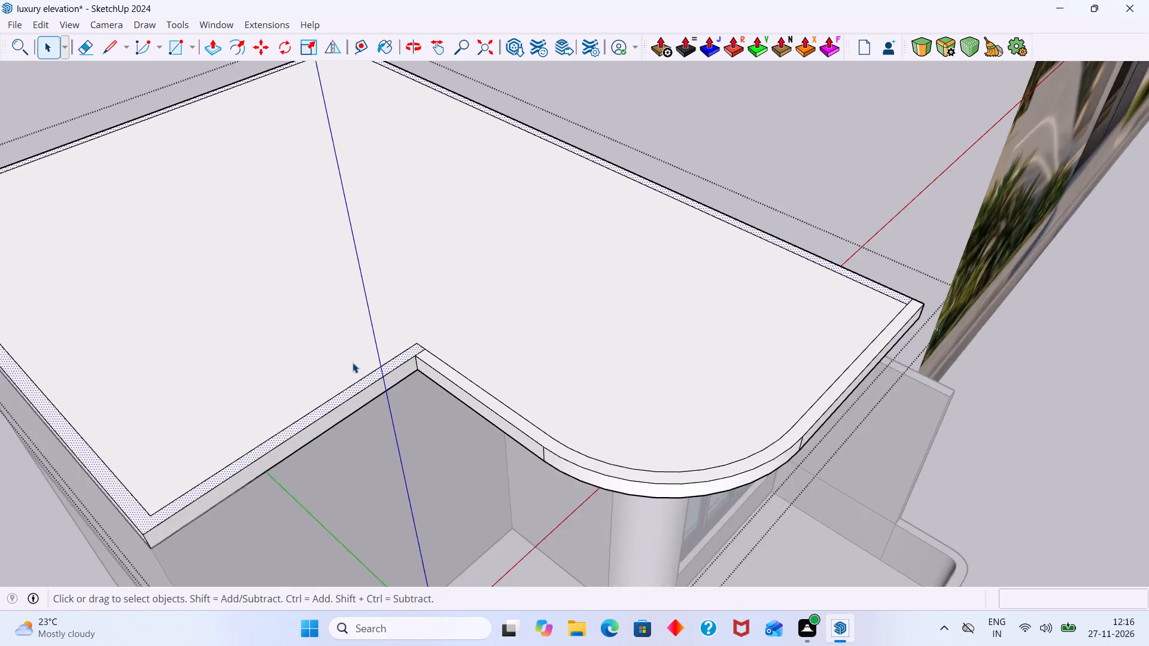
scroll(352, 362, up, 3)
key(e)
scroll(369, 381, up, 7)
drag(371, 386, 356, 361)
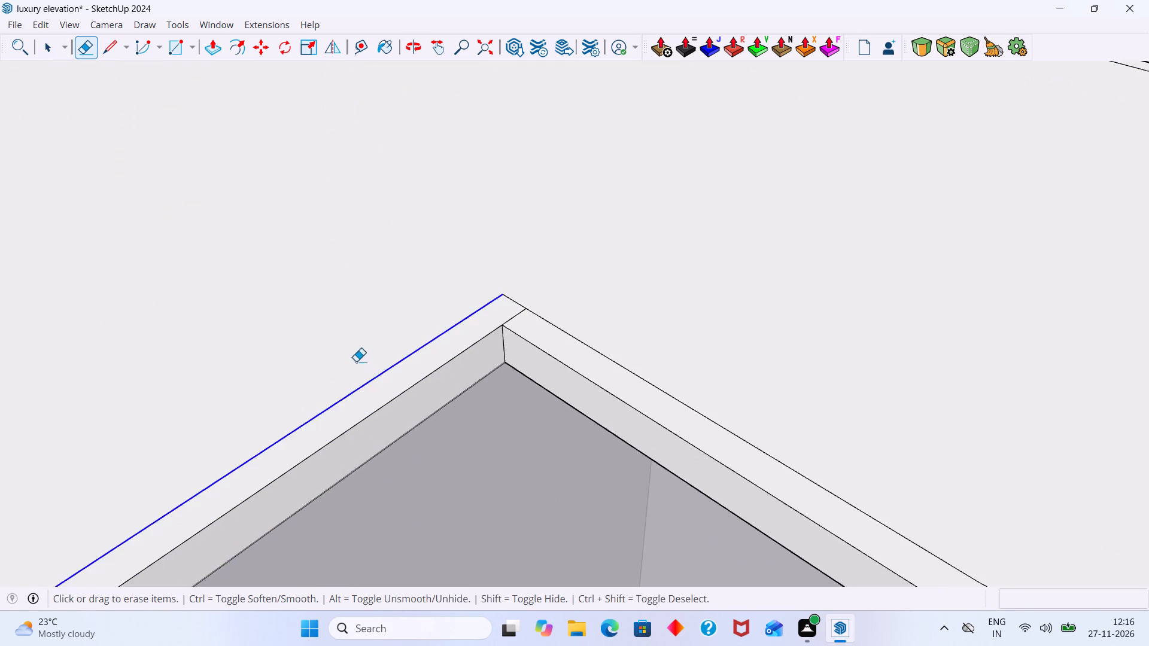
drag(356, 361, 356, 360)
drag(521, 298, 495, 309)
scroll(506, 301, down, 16)
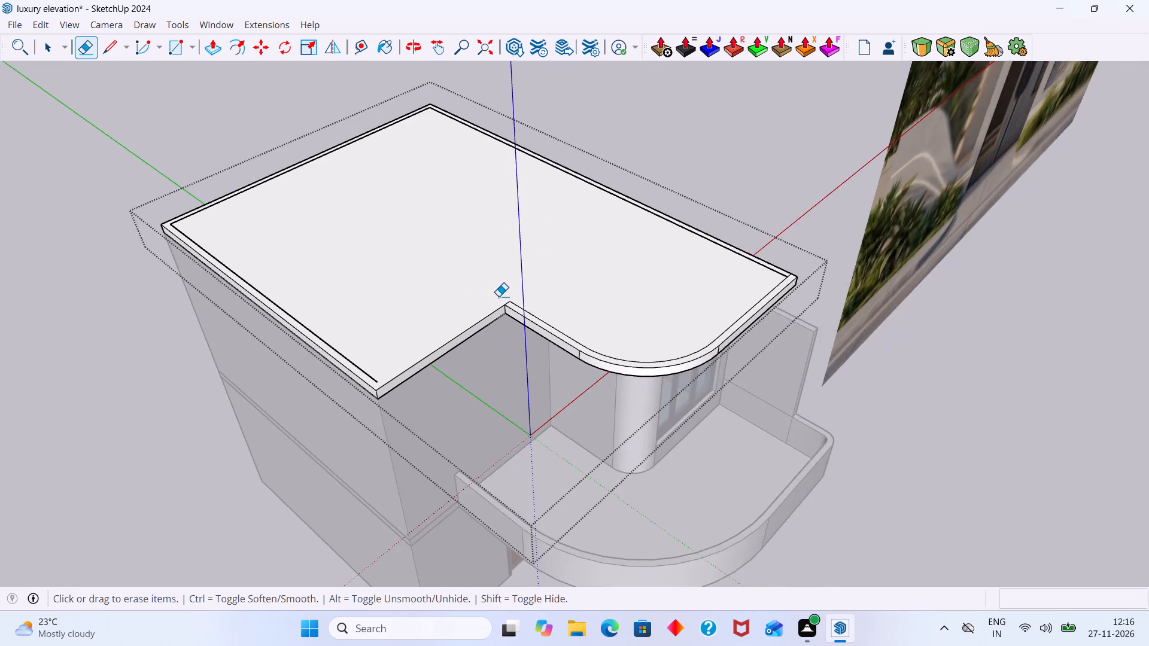
scroll(345, 339, up, 4)
drag(342, 349, 338, 363)
scroll(364, 342, down, 4)
Erase the inner border lines along the roof slab's rear edge and its remaining long side edge.
shift+middle_drag(363, 333, 363, 336)
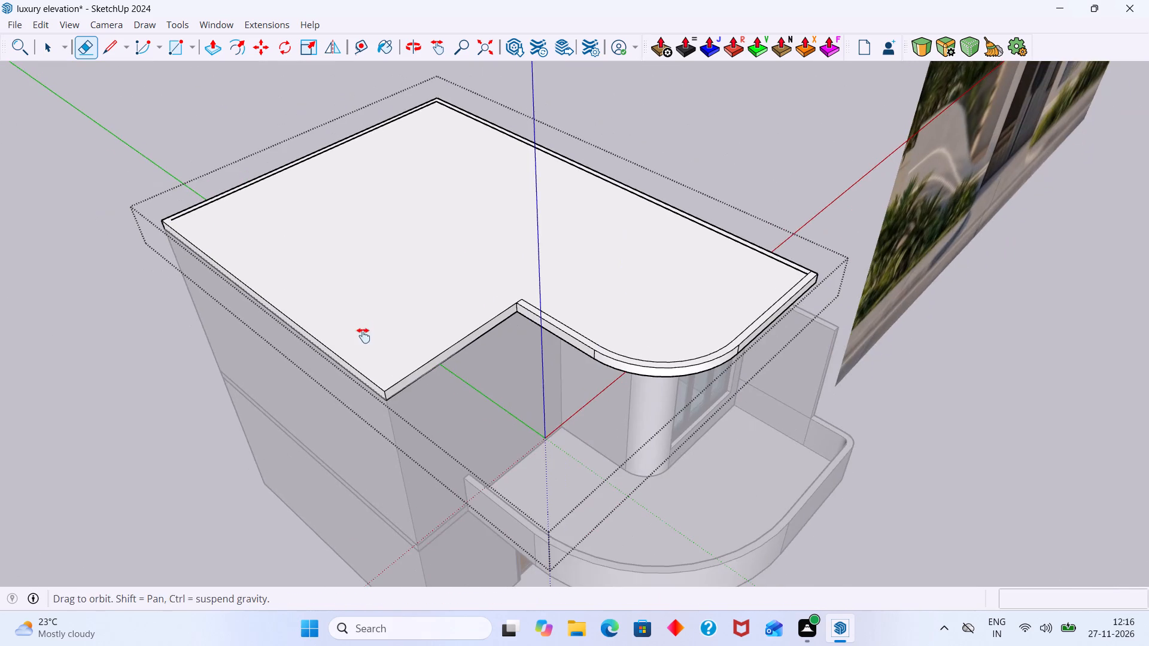
shift+middle_drag(363, 336, 345, 506)
scroll(200, 412, up, 11)
click(143, 333)
scroll(189, 319, down, 5)
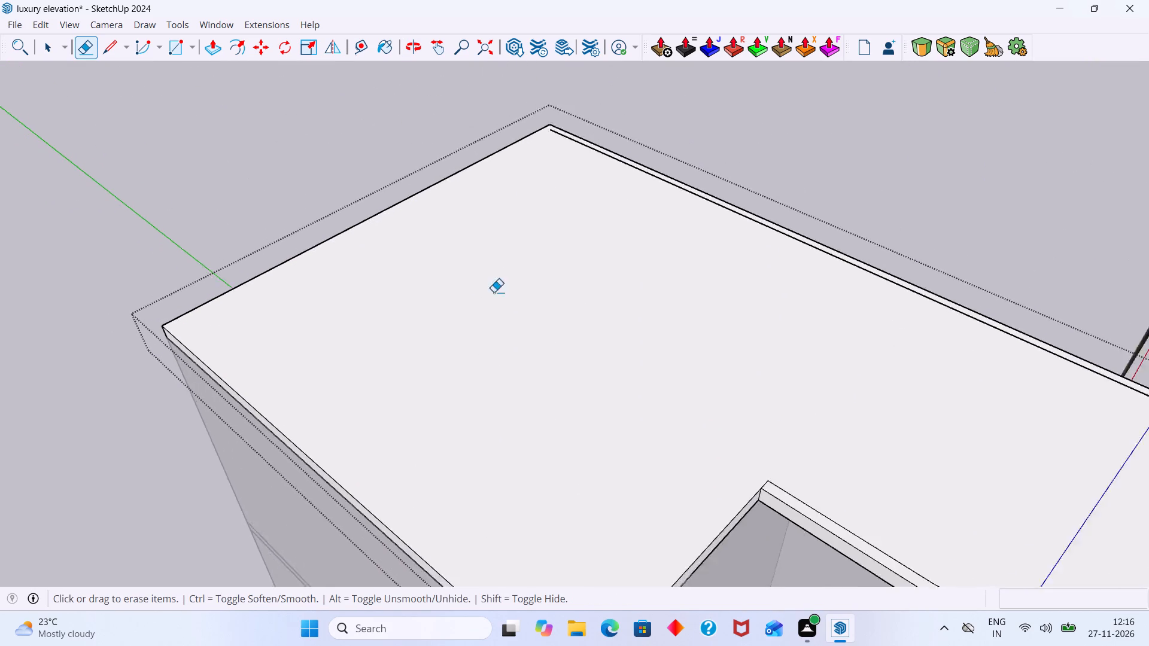
scroll(494, 292, down, 4)
middle_drag(533, 294, 369, 410)
scroll(464, 345, up, 11)
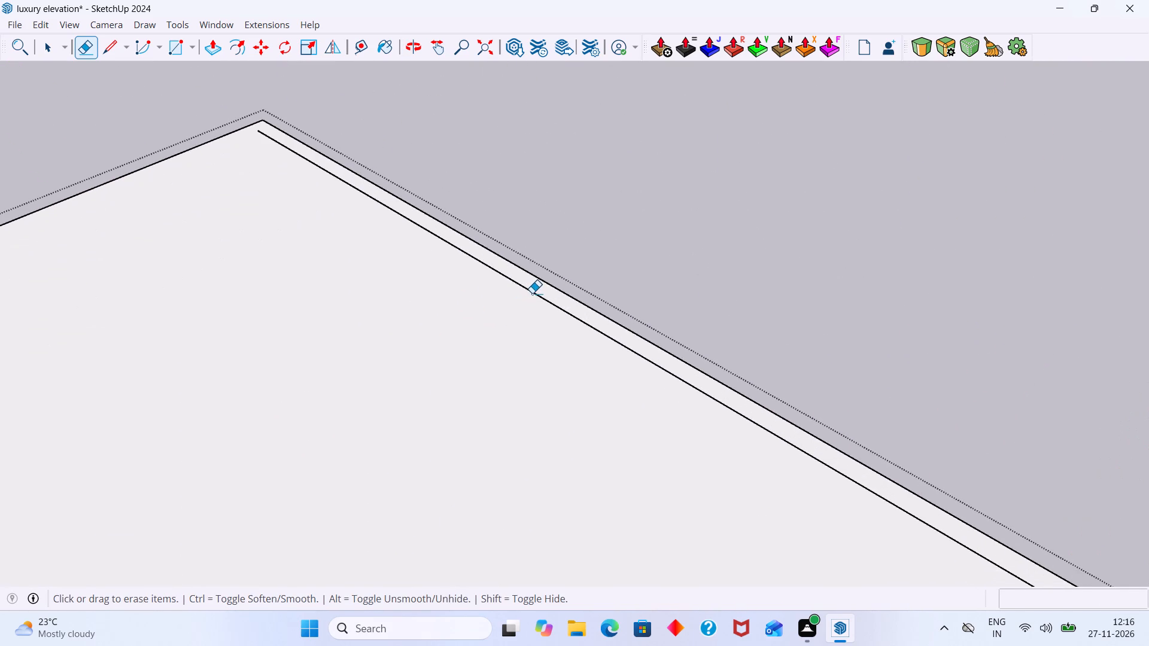
click(532, 293)
scroll(528, 296, down, 16)
scroll(713, 419, up, 5)
middle_drag(683, 448, 605, 359)
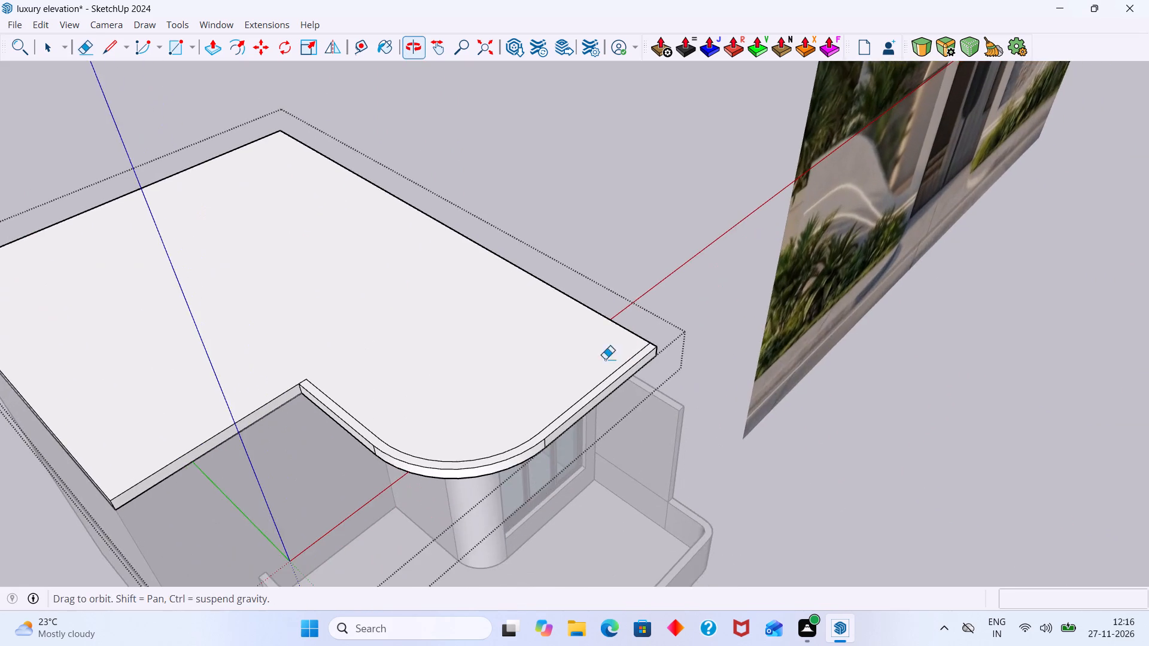
middle_drag(605, 359, 622, 359)
Raise the remaining curved border strip about 4' 2" with Round Push Pull to form a parapet, and close the group.
scroll(397, 448, up, 3)
key(space)
scroll(333, 474, up, 7)
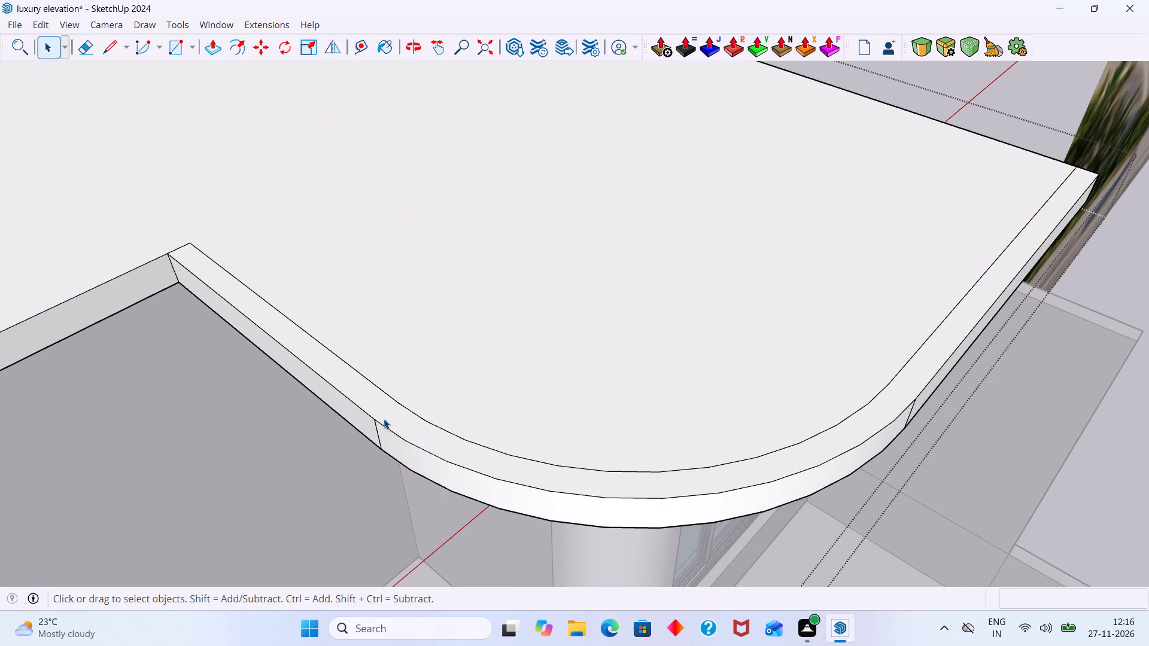
click(384, 417)
scroll(398, 413, down, 18)
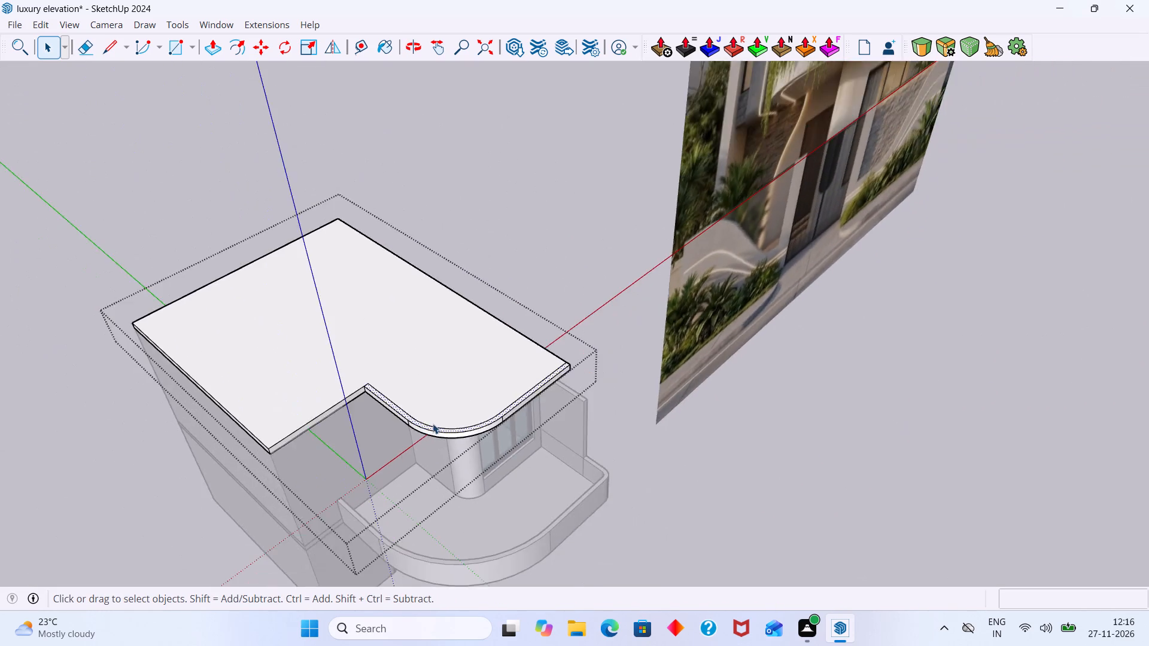
scroll(433, 423, down, 14)
middle_drag(435, 426, 335, 404)
scroll(400, 408, up, 4)
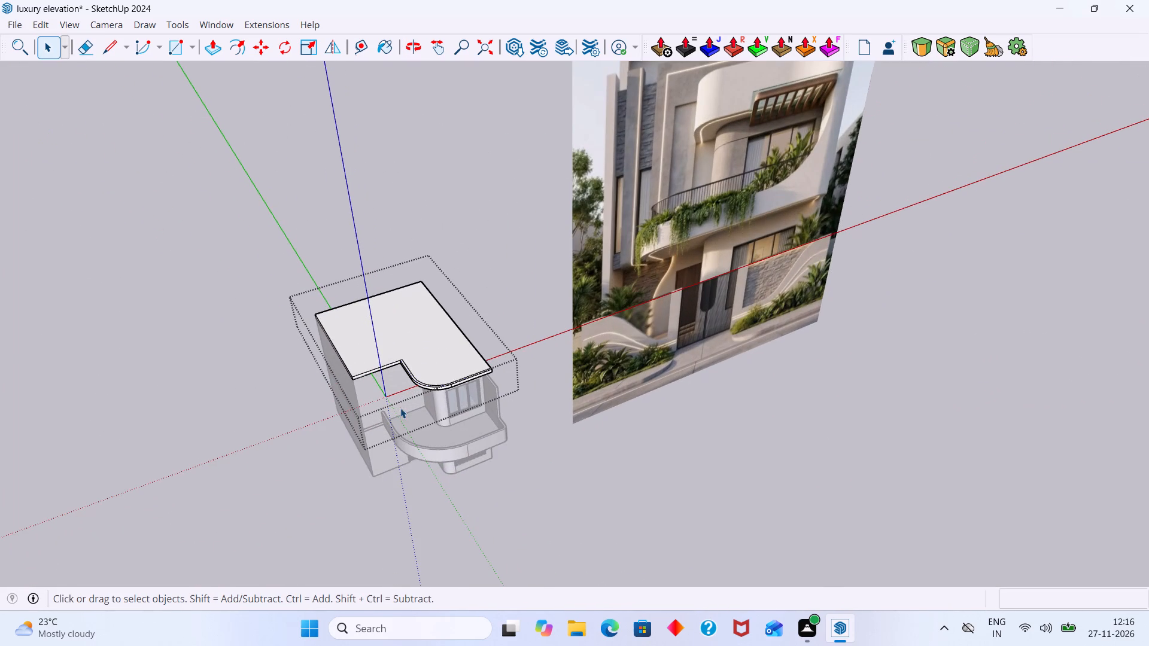
click(735, 47)
scroll(469, 374, up, 15)
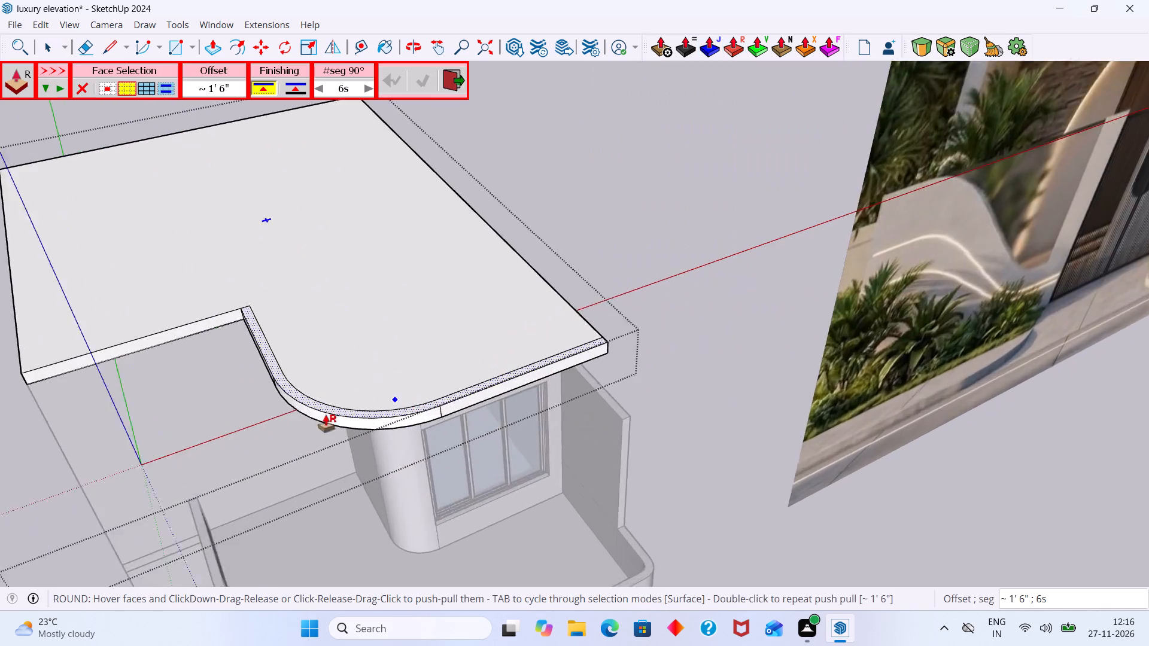
scroll(326, 415, up, 10)
click(346, 398)
scroll(322, 282, down, 19)
scroll(322, 275, down, 4)
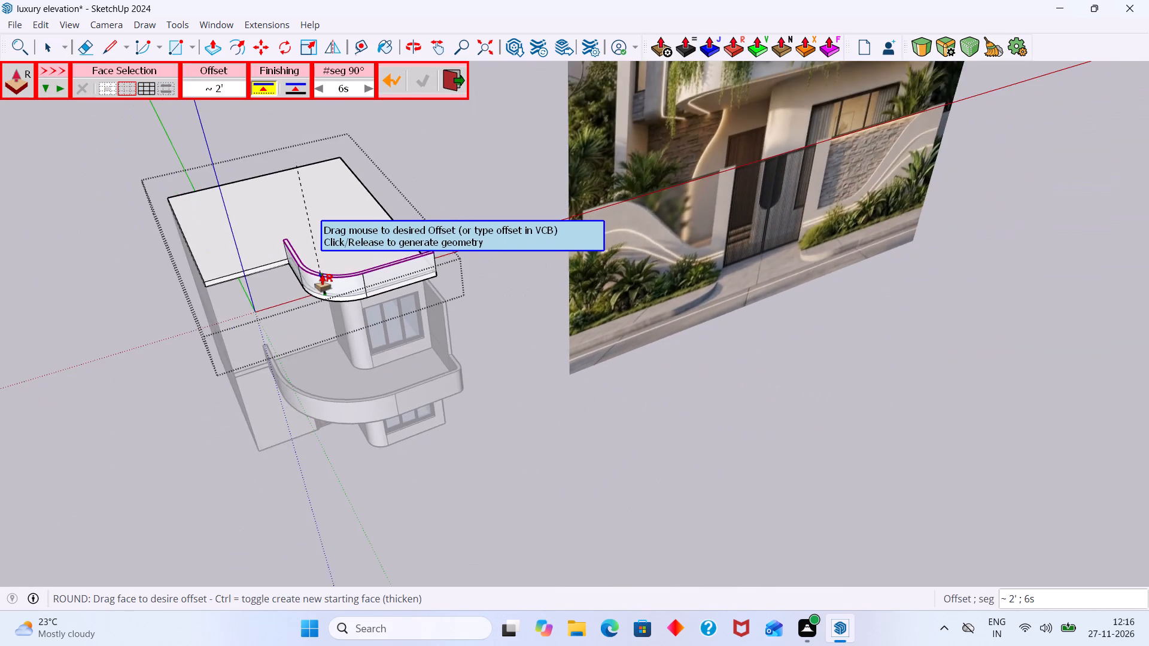
scroll(322, 275, down, 3)
middle_drag(322, 275, 318, 389)
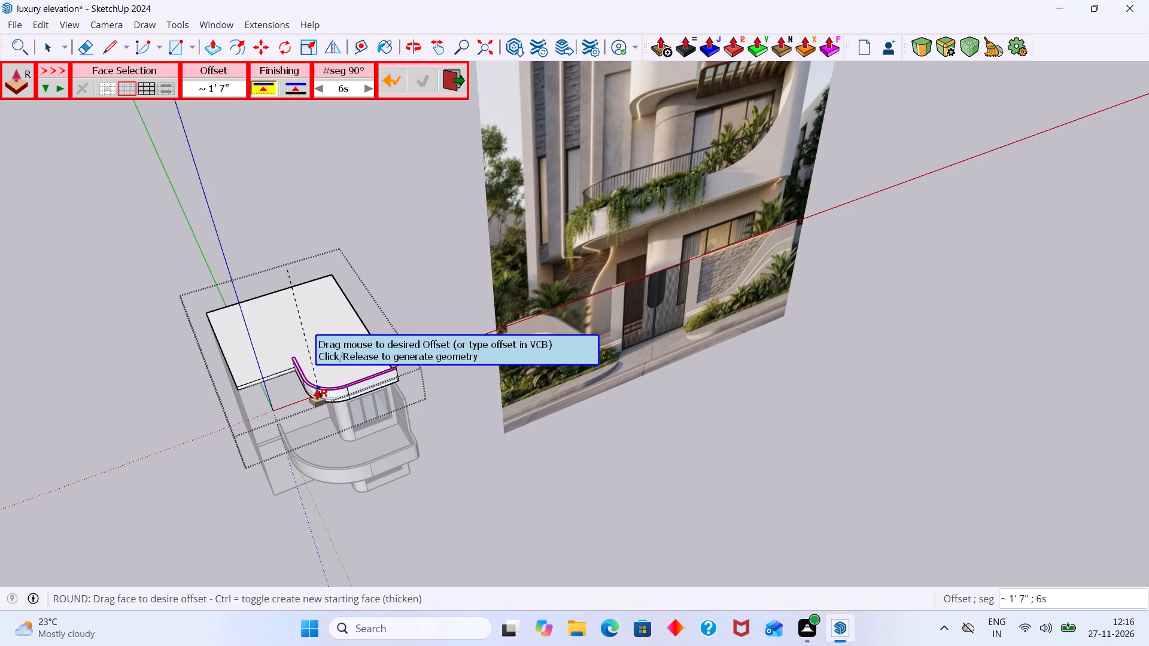
scroll(317, 389, down, 5)
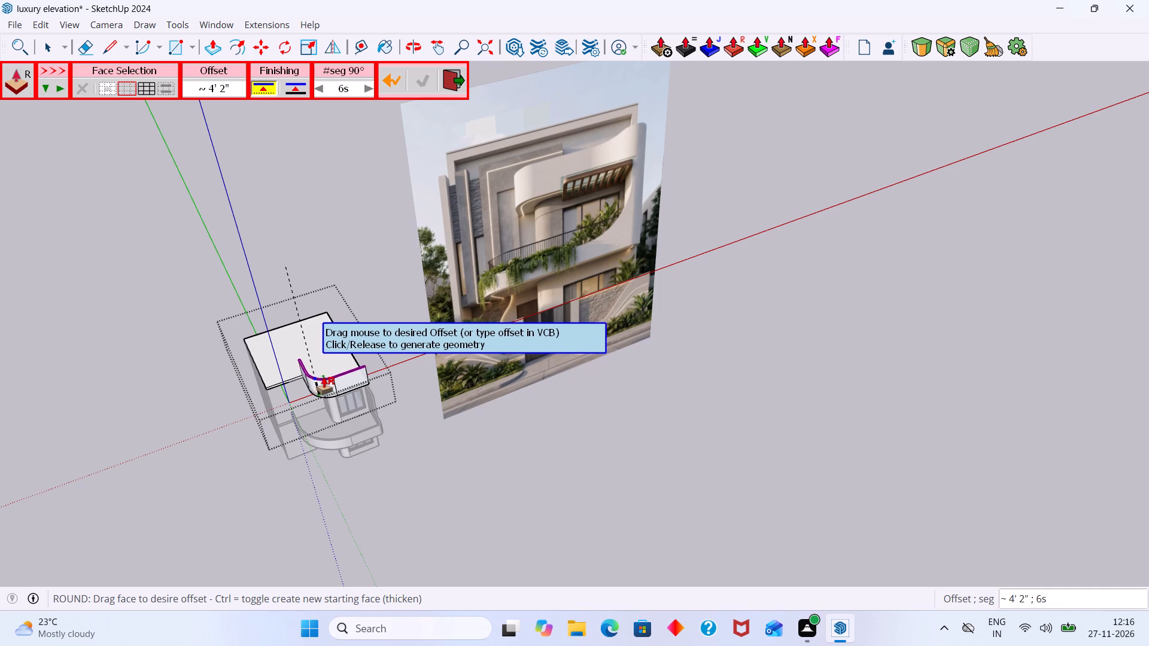
click(325, 379)
key(space)
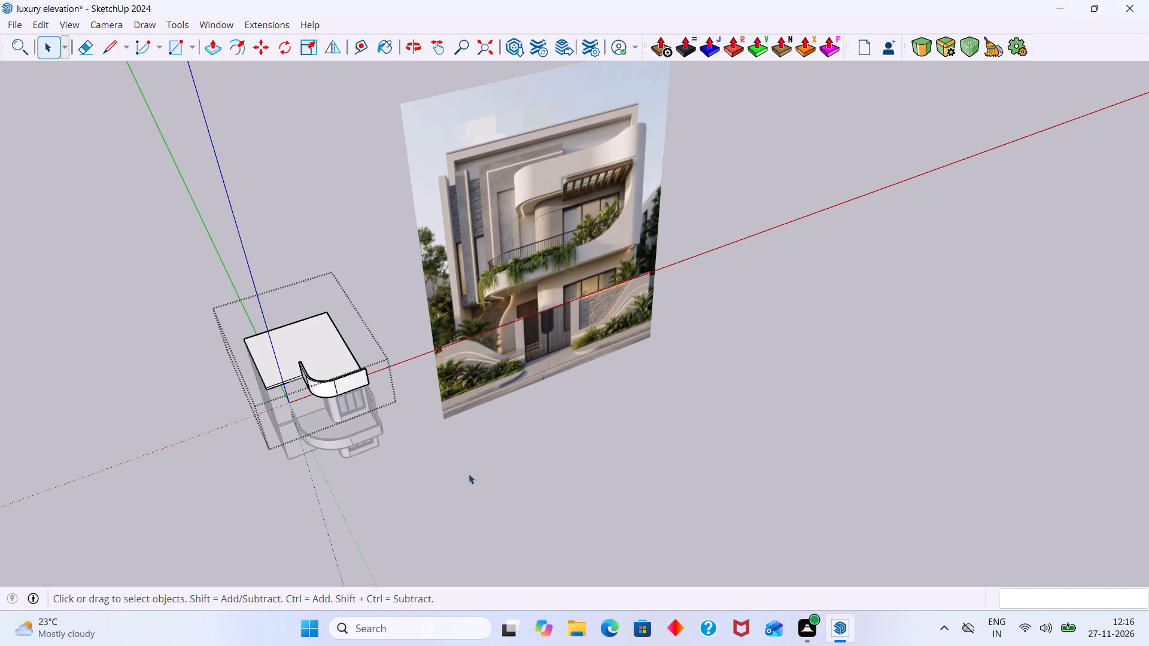
middle_drag(463, 471, 393, 337)
scroll(271, 355, up, 14)
middle_drag(422, 359, 679, 355)
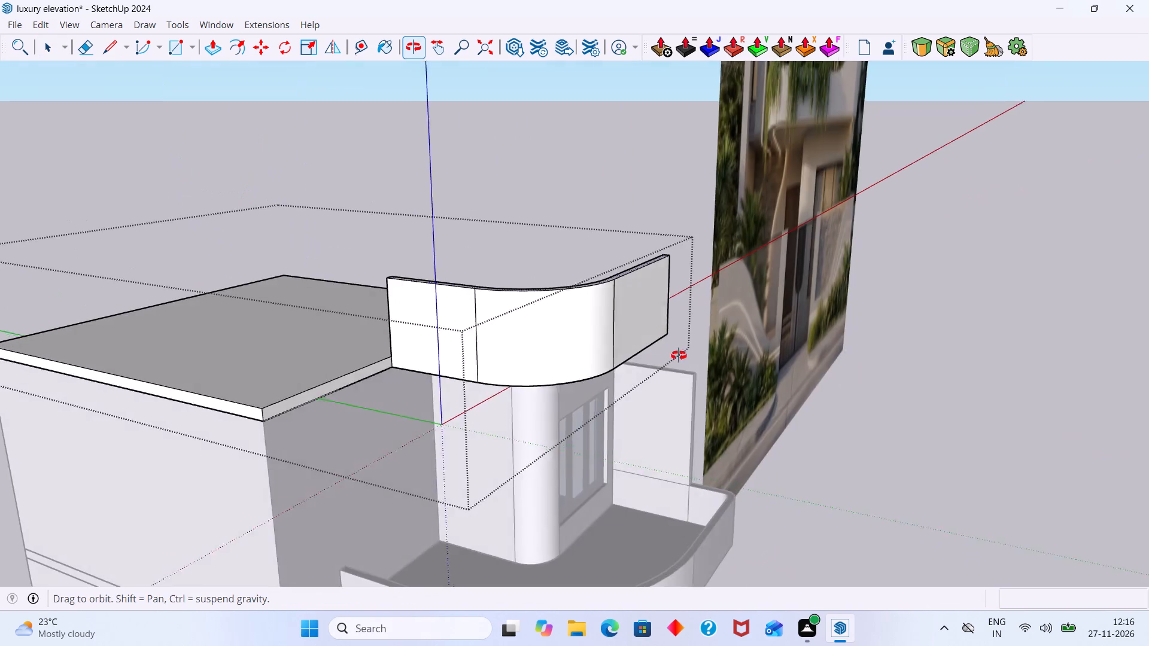
middle_drag(679, 355, 318, 396)
scroll(317, 396, down, 11)
click(454, 392)
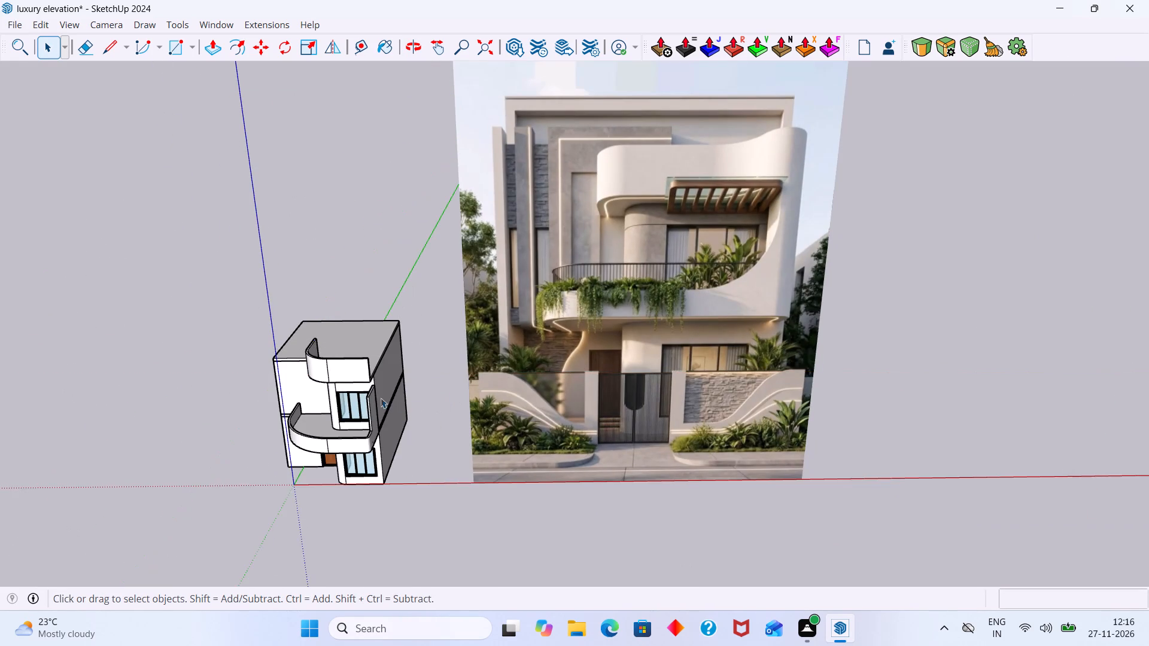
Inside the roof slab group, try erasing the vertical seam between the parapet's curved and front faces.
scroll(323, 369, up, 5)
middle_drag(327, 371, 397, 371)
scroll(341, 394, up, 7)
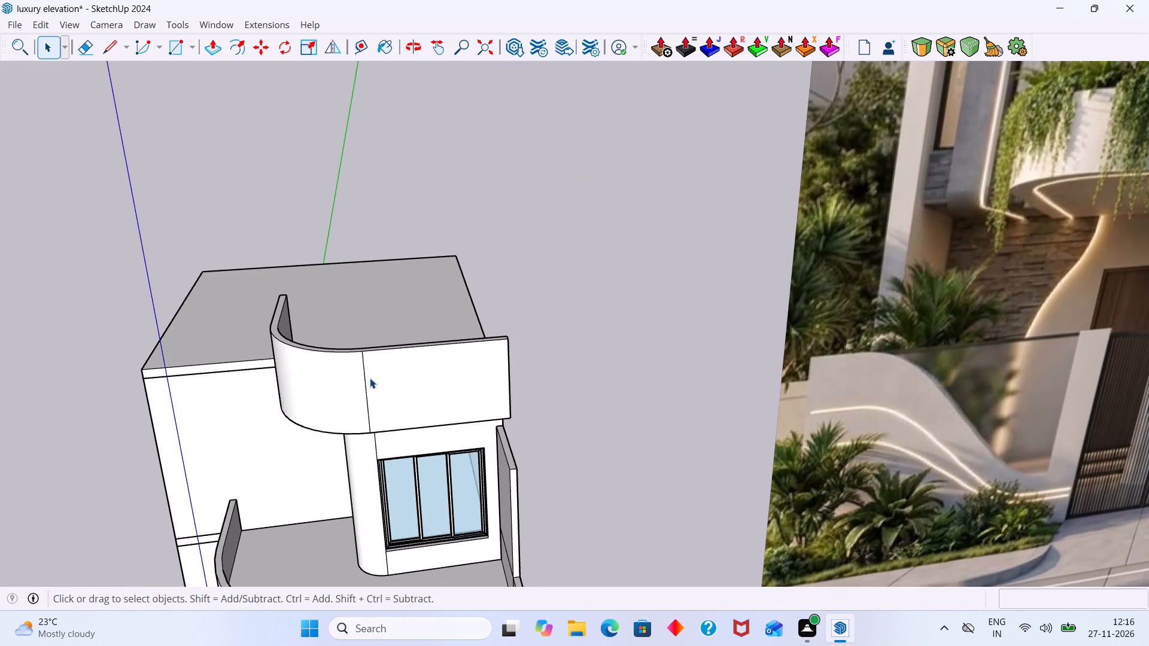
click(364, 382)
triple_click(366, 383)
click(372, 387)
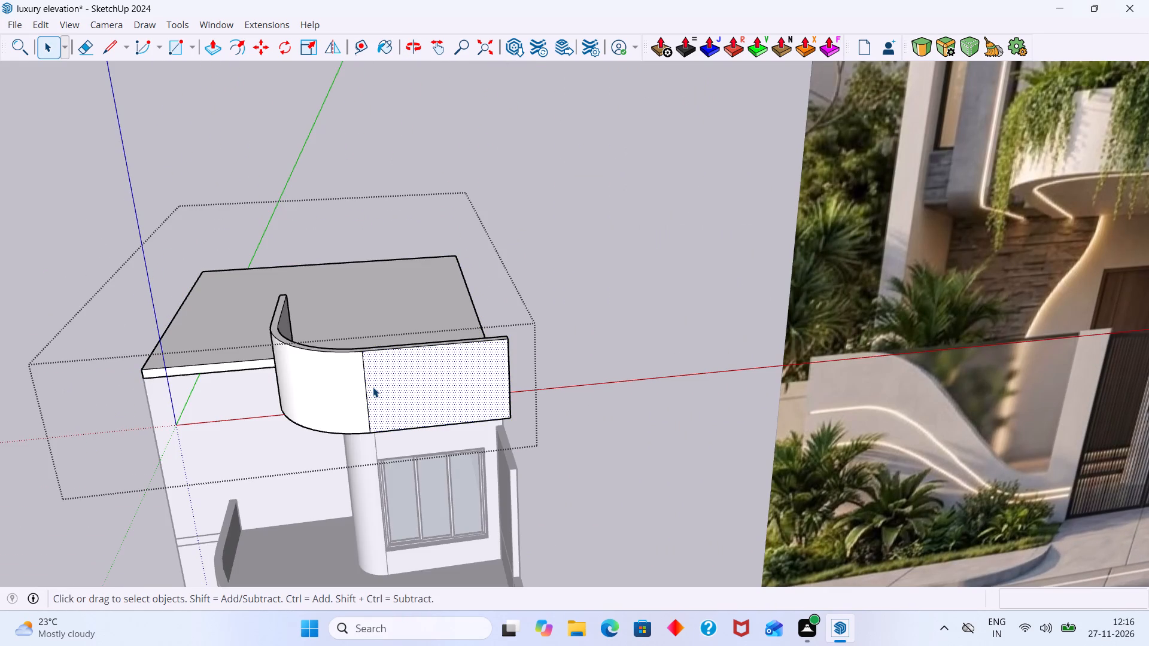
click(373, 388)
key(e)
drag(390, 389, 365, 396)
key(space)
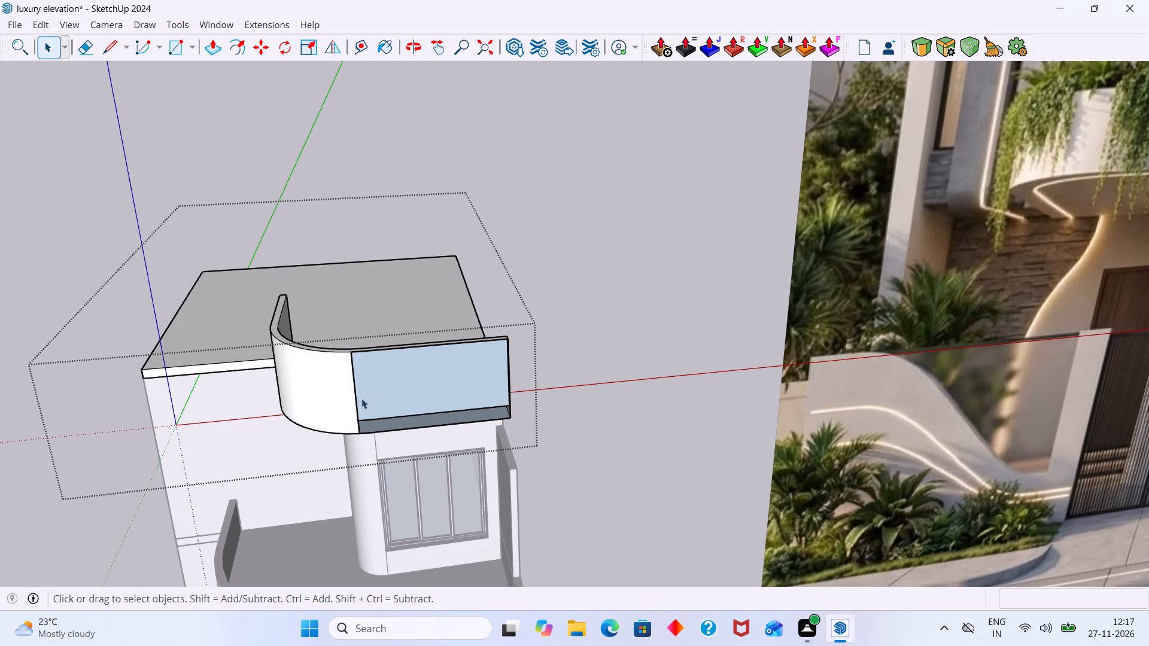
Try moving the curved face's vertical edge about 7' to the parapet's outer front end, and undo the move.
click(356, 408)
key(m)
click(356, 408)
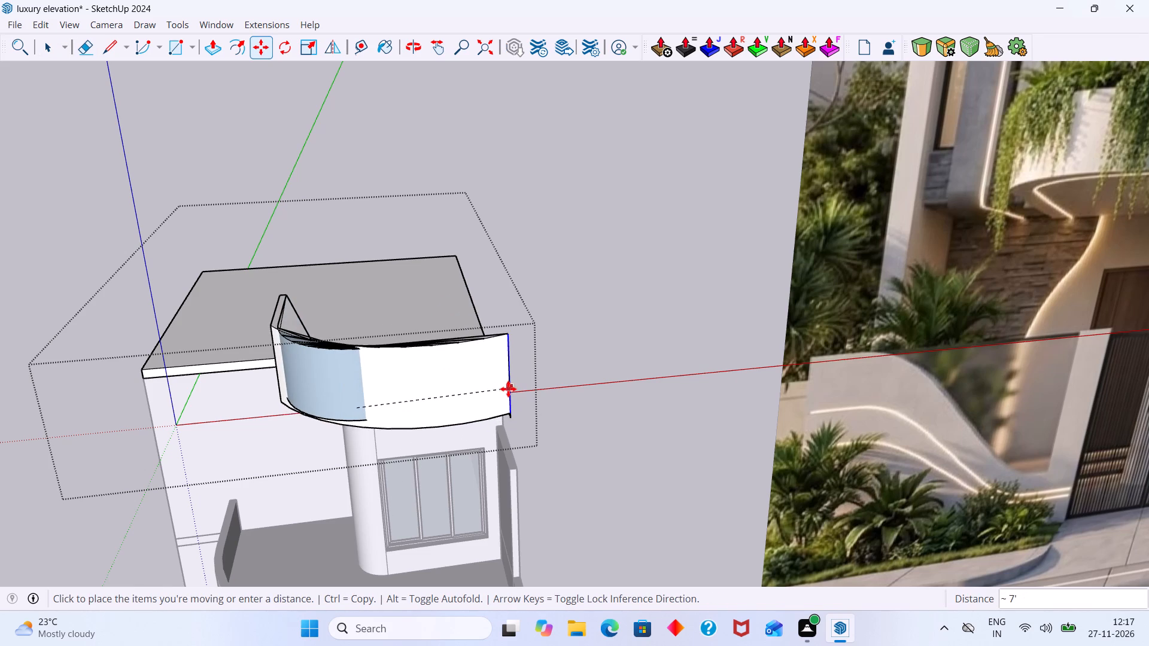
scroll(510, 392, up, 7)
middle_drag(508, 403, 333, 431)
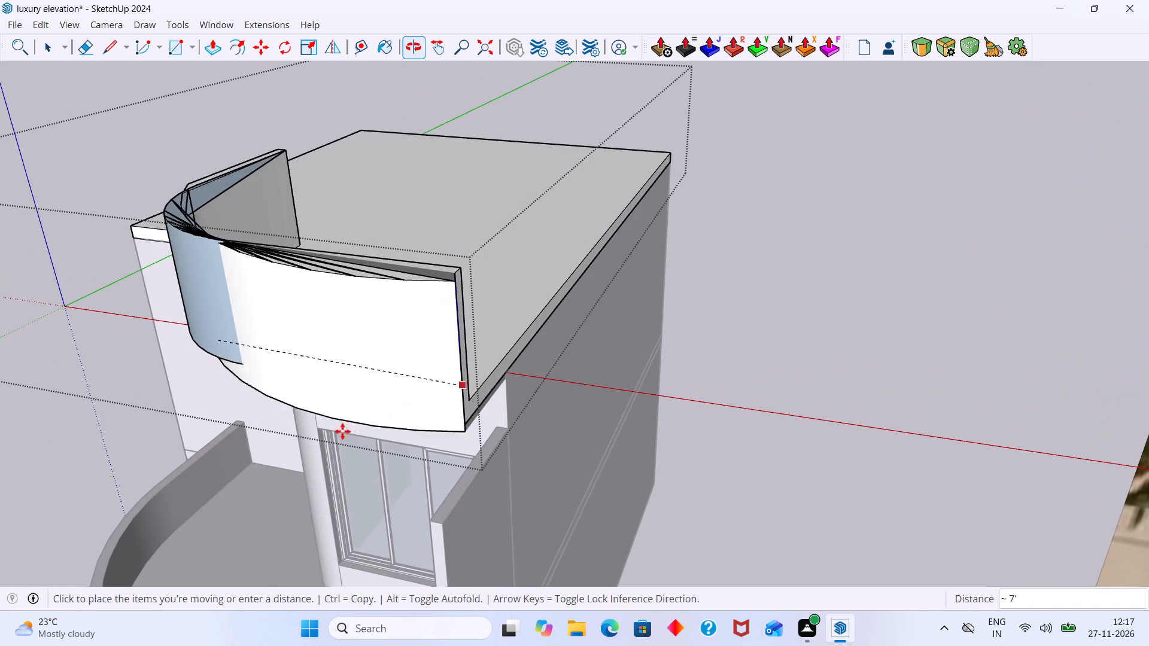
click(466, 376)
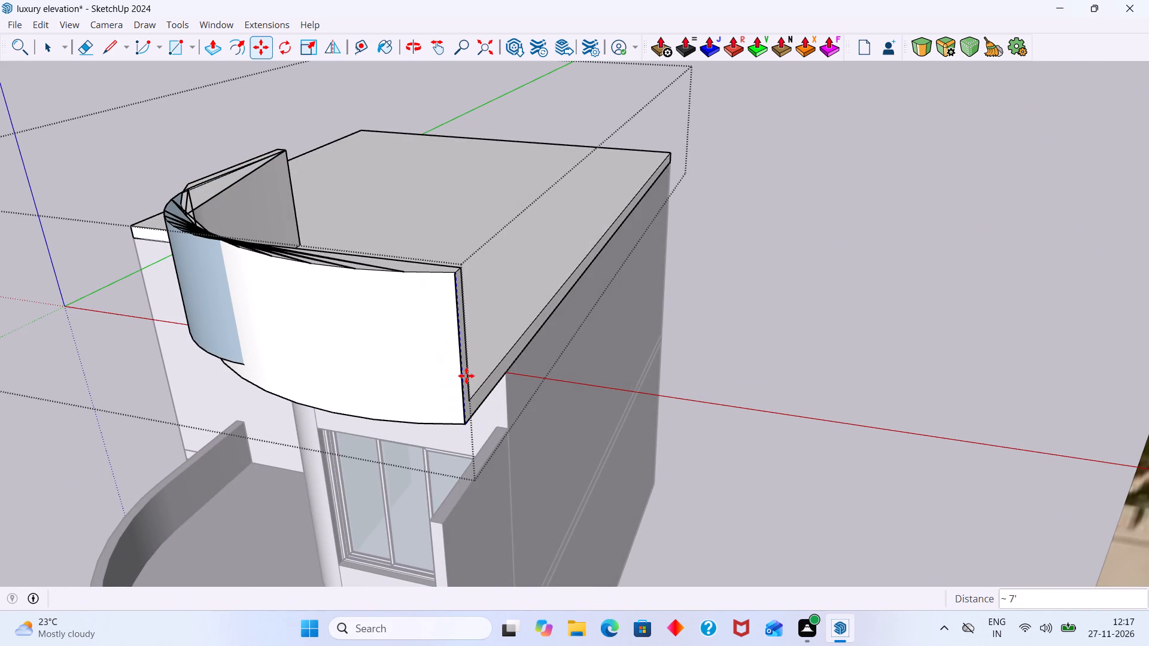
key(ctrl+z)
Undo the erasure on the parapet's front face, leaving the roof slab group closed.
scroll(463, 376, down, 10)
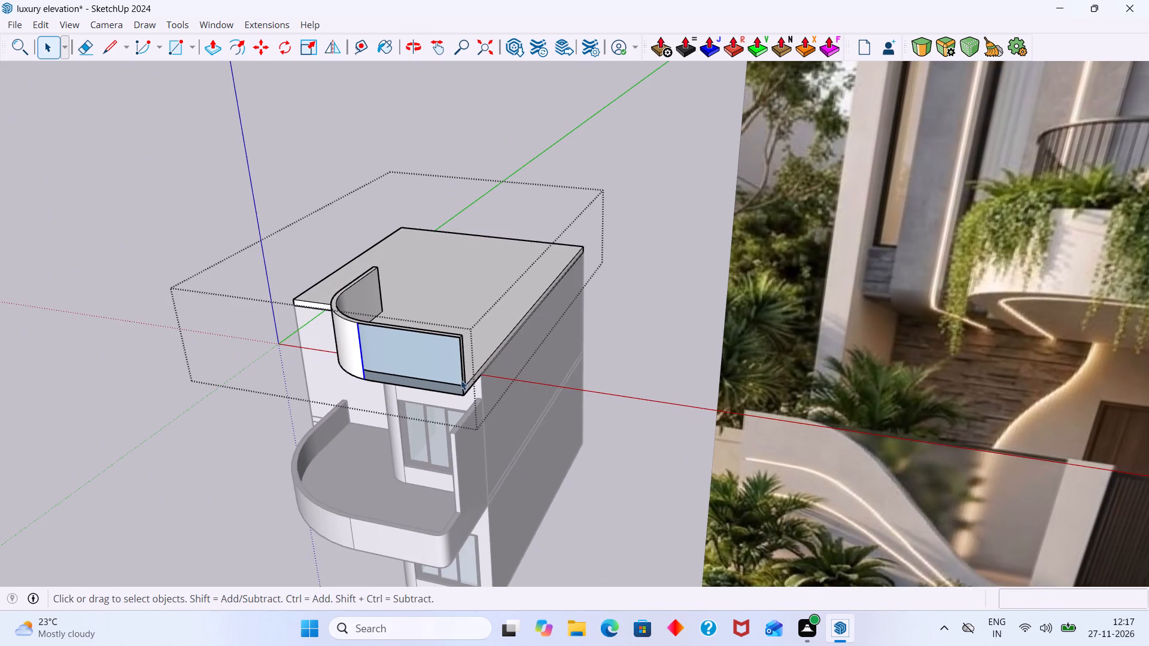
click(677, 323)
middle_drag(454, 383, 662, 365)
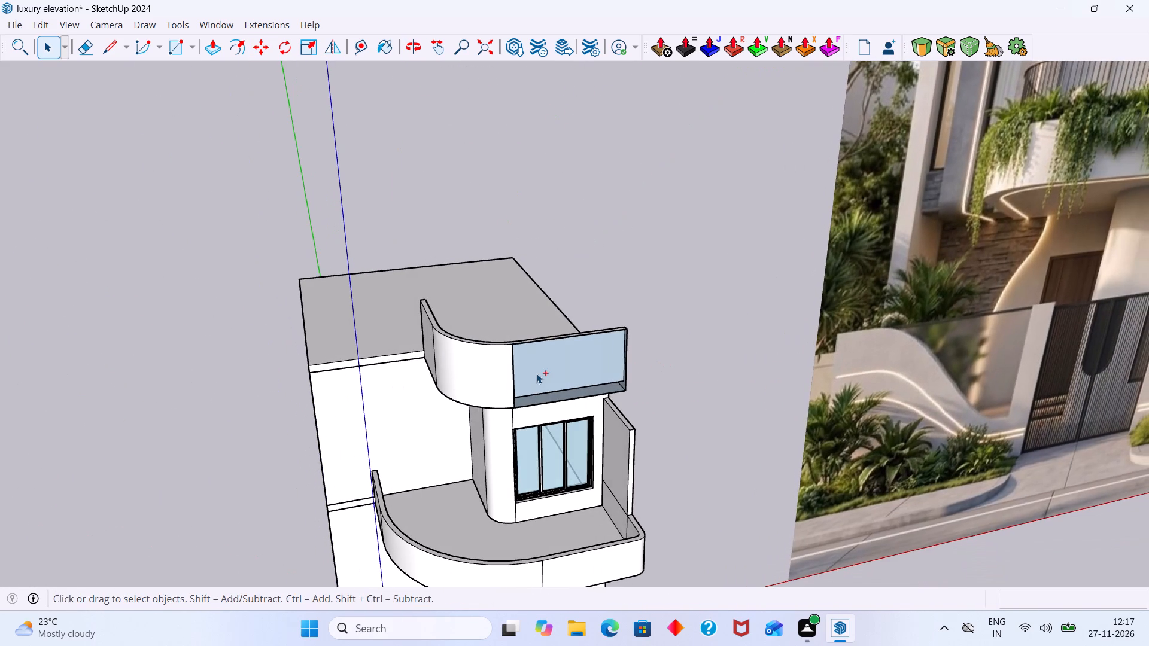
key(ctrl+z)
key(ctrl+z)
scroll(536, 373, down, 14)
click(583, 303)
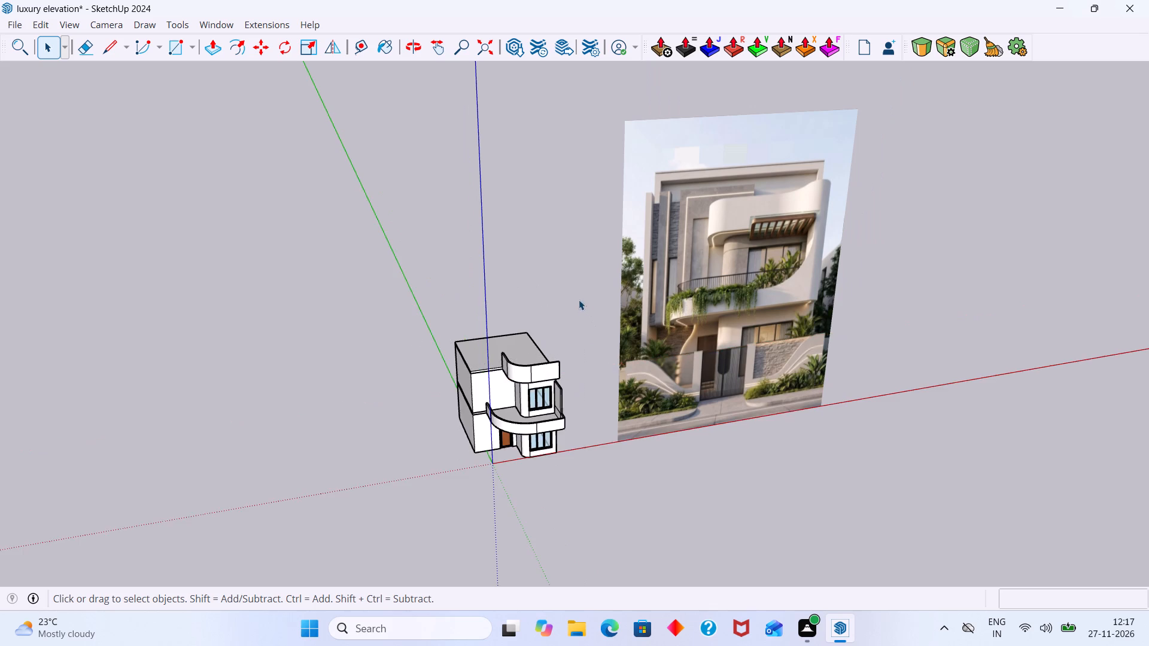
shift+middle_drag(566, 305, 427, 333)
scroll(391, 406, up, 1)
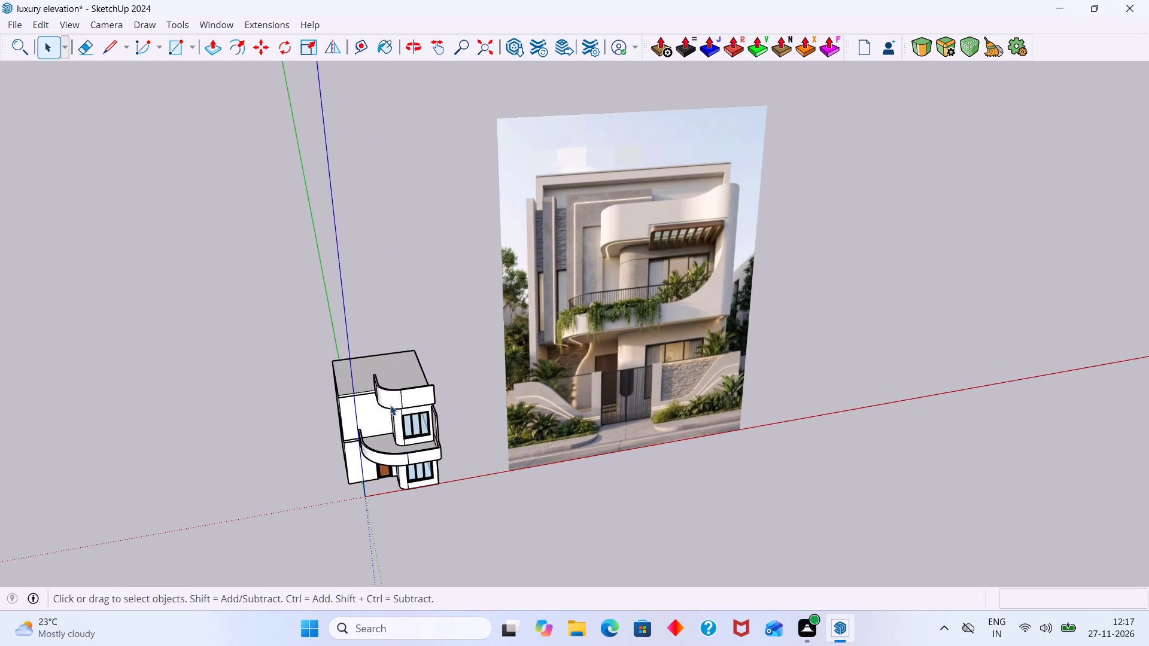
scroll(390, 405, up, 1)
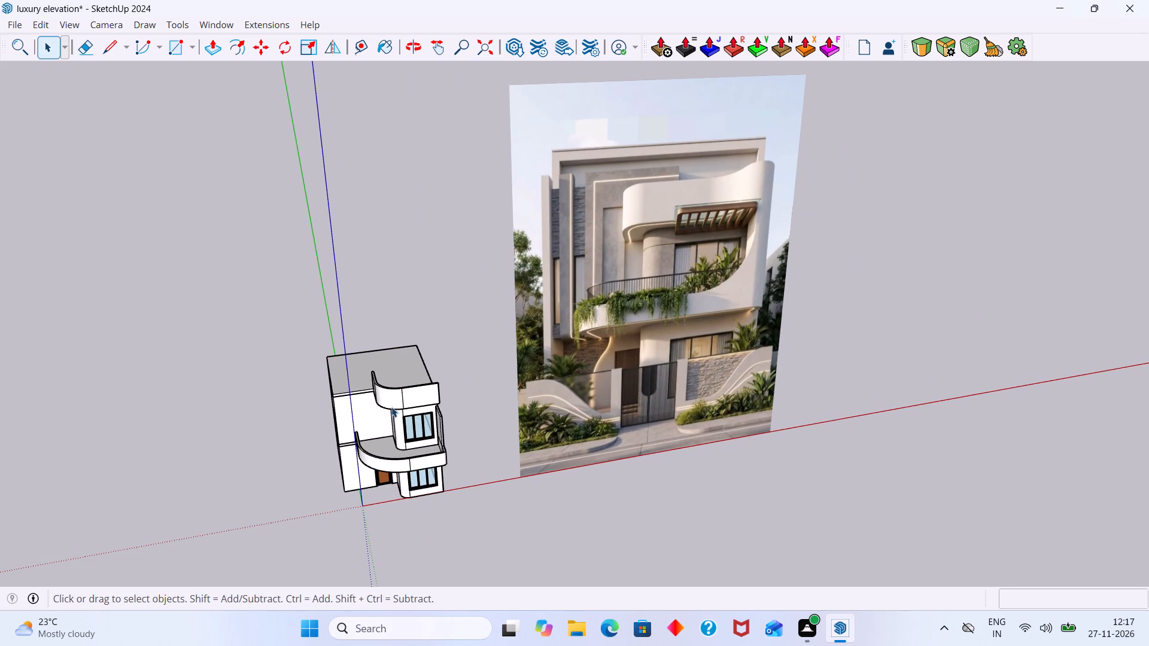
Examine the raised curved parapet from several angles against the reference image.
scroll(400, 395, up, 4)
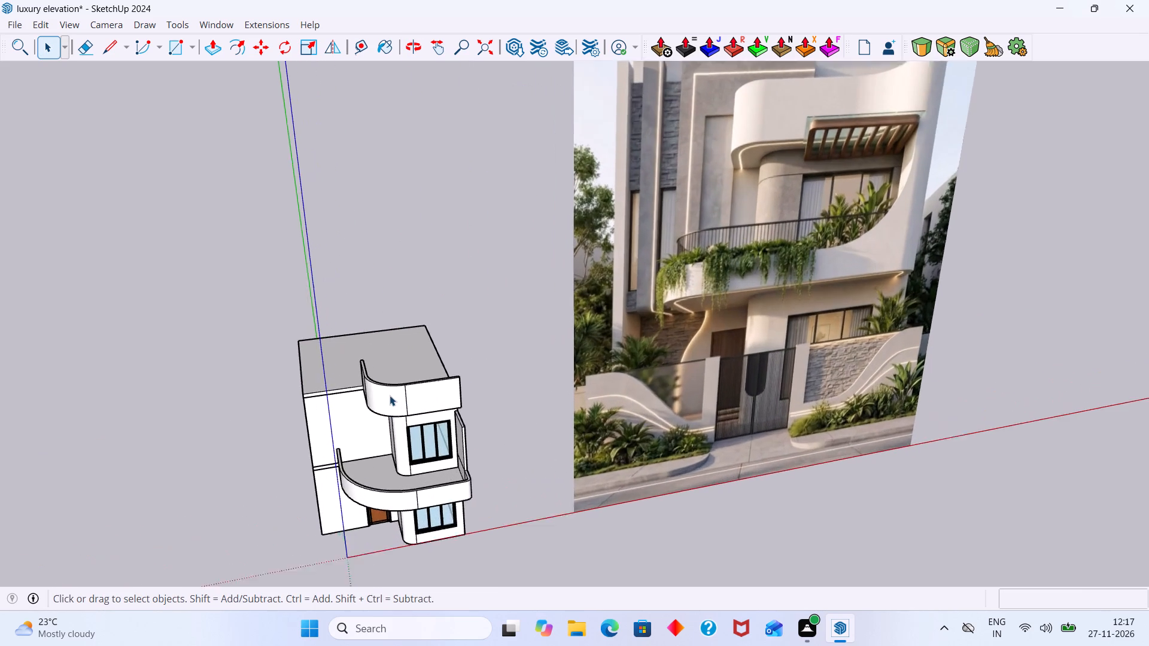
scroll(390, 395, up, 2)
middle_drag(390, 397, 391, 436)
scroll(393, 435, down, 7)
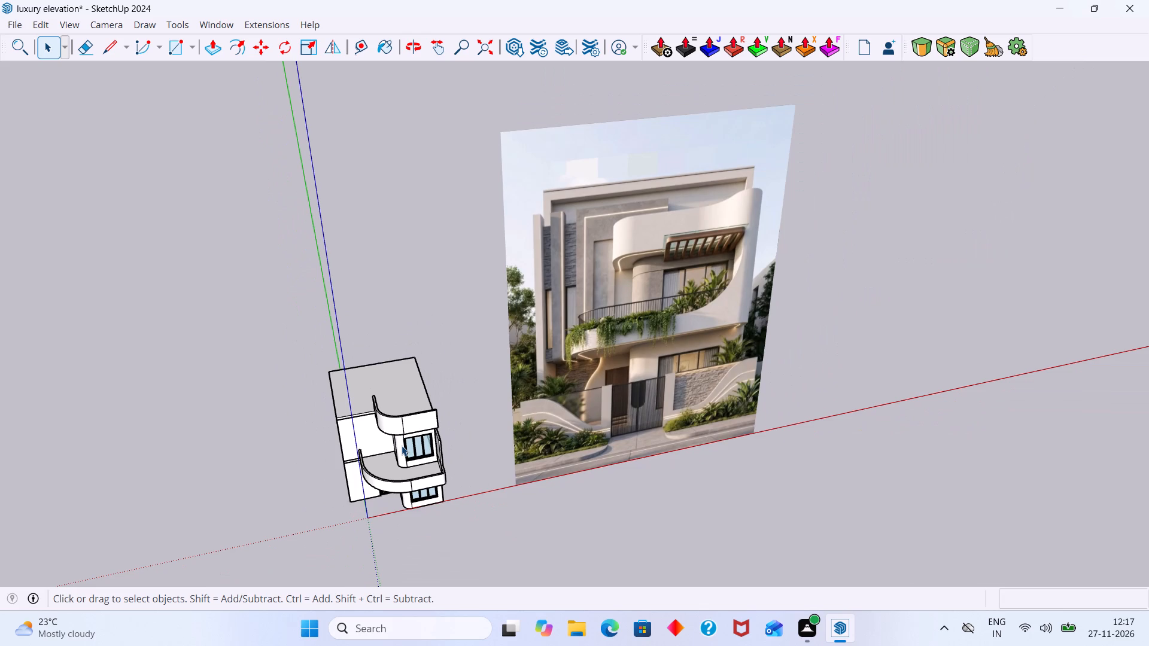
scroll(421, 415, up, 5)
middle_drag(422, 420, 420, 333)
scroll(439, 380, down, 4)
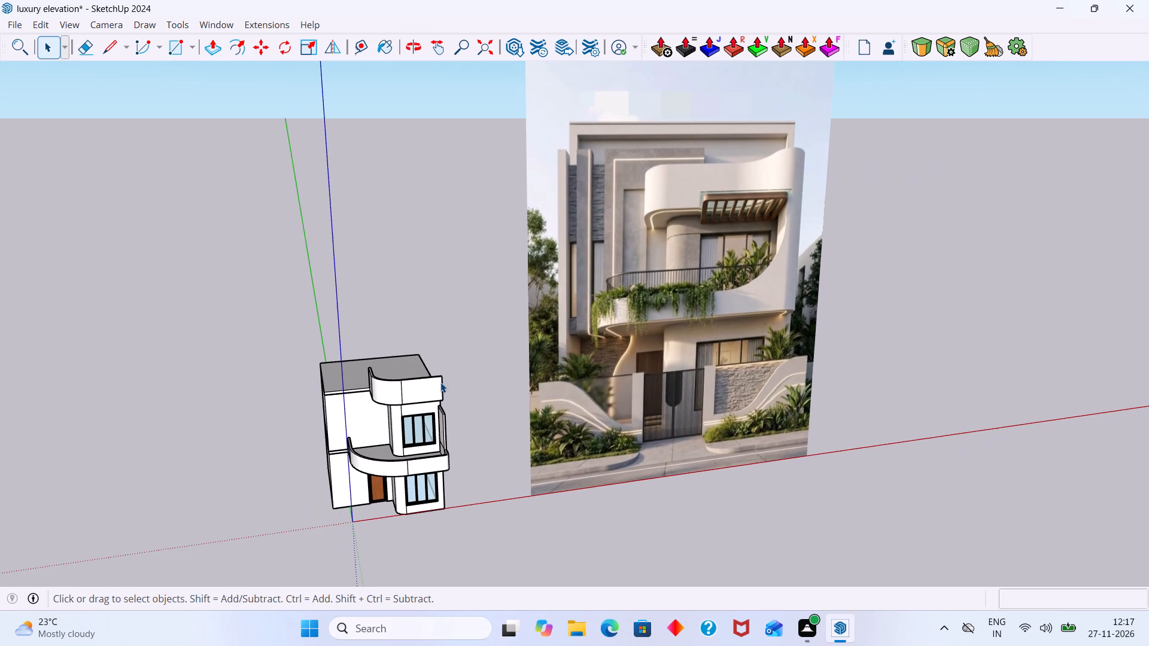
scroll(437, 379, up, 2)
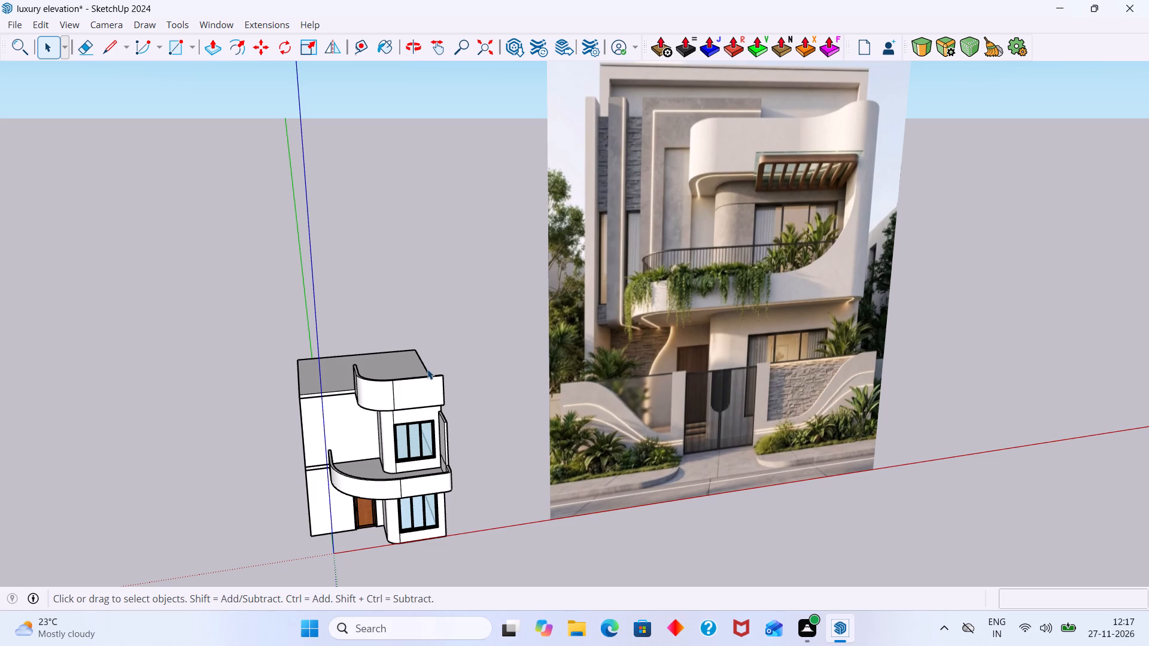
Undo the roof parapet edits back to the flat curved border strip, and close the roof slab group.
key(ctrl+z)
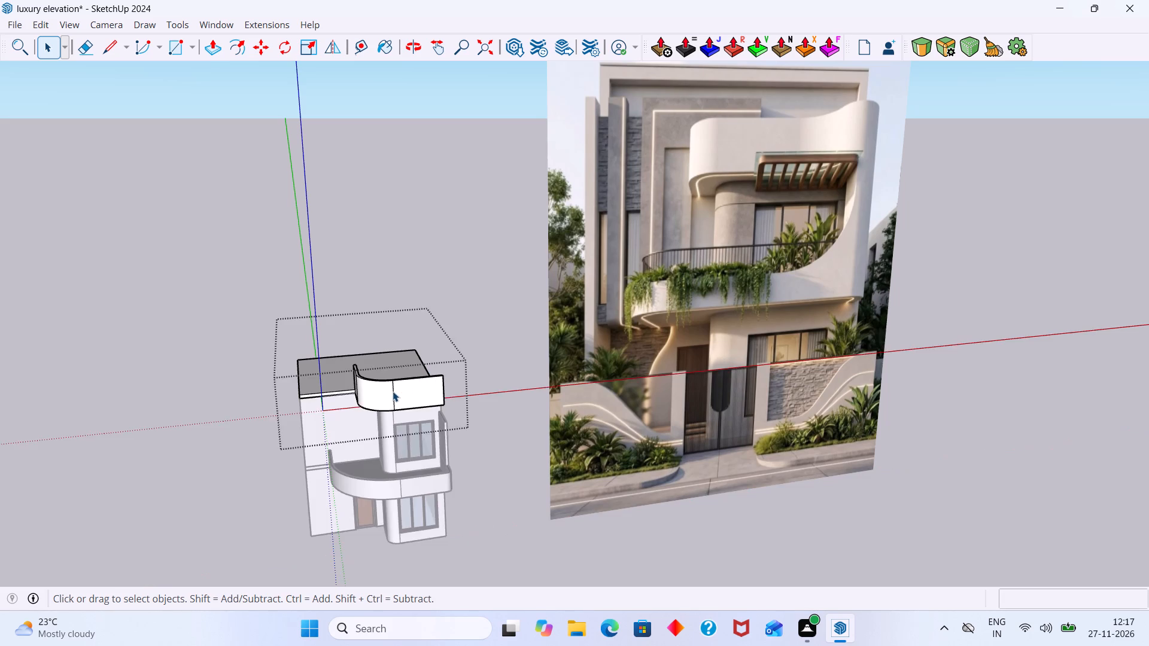
key(ctrl+z)
key(ctrl+z)
key(ctrl+z)
key(ctrl+z)
click(461, 361)
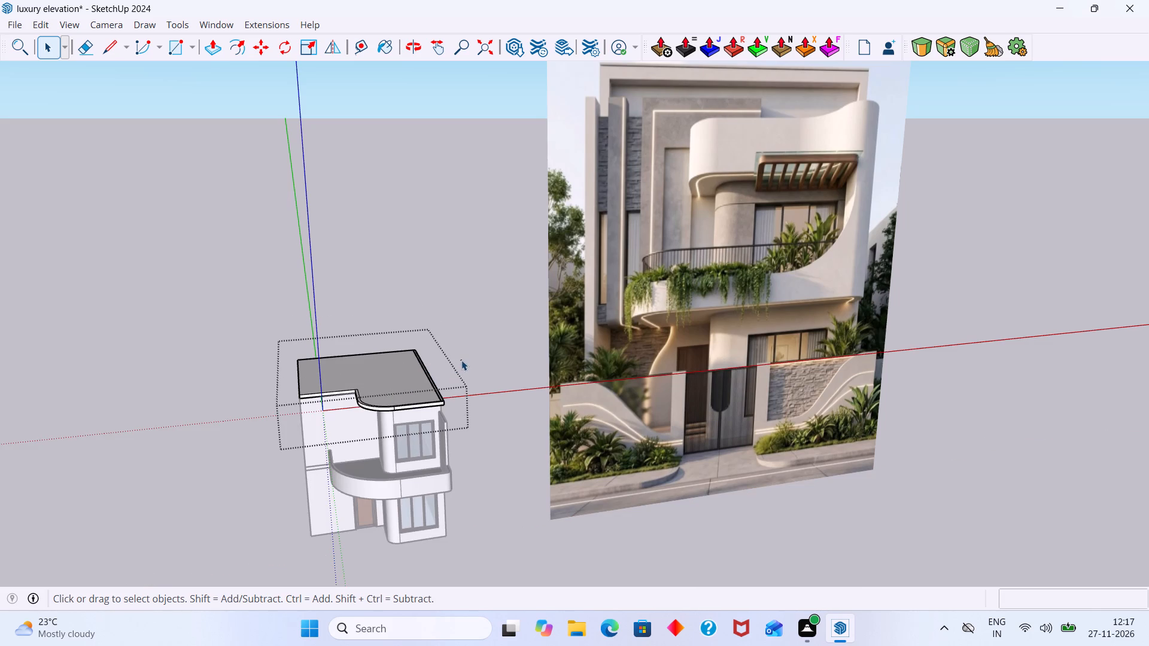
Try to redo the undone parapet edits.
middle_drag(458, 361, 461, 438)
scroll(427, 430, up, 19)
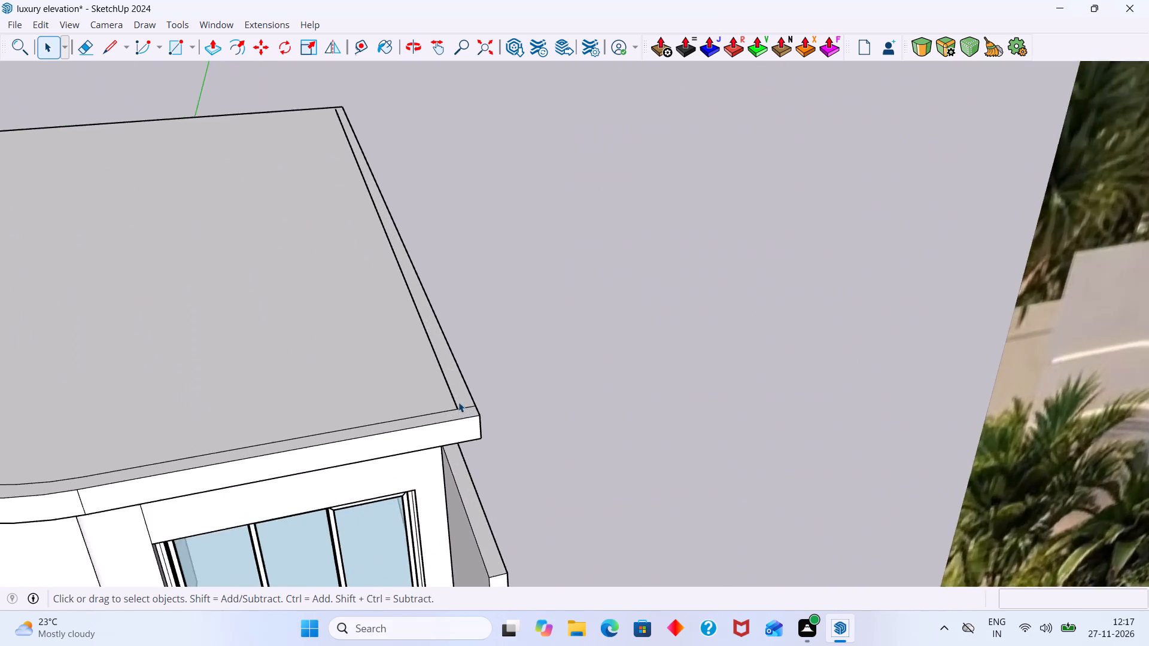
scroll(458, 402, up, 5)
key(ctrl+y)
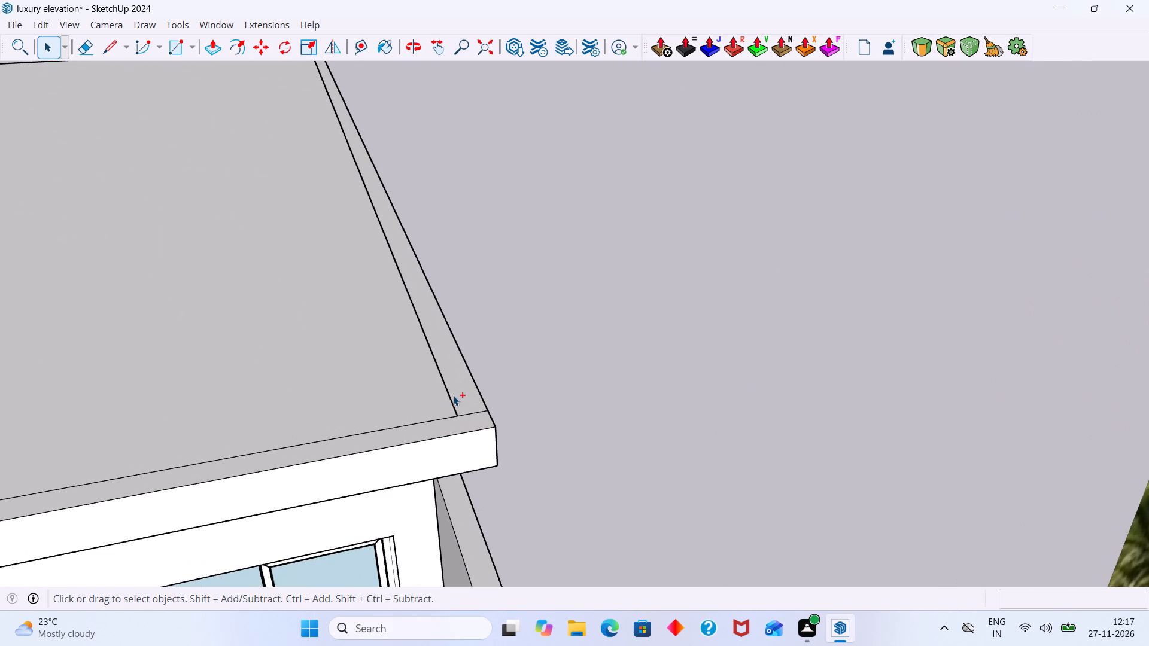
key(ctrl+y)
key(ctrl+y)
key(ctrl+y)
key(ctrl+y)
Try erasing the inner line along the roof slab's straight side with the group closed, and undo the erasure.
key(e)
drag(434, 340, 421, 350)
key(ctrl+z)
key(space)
Inside the roof slab group, erase the inner offset line along the slab's straight side edge, and close the group.
double_click(414, 340)
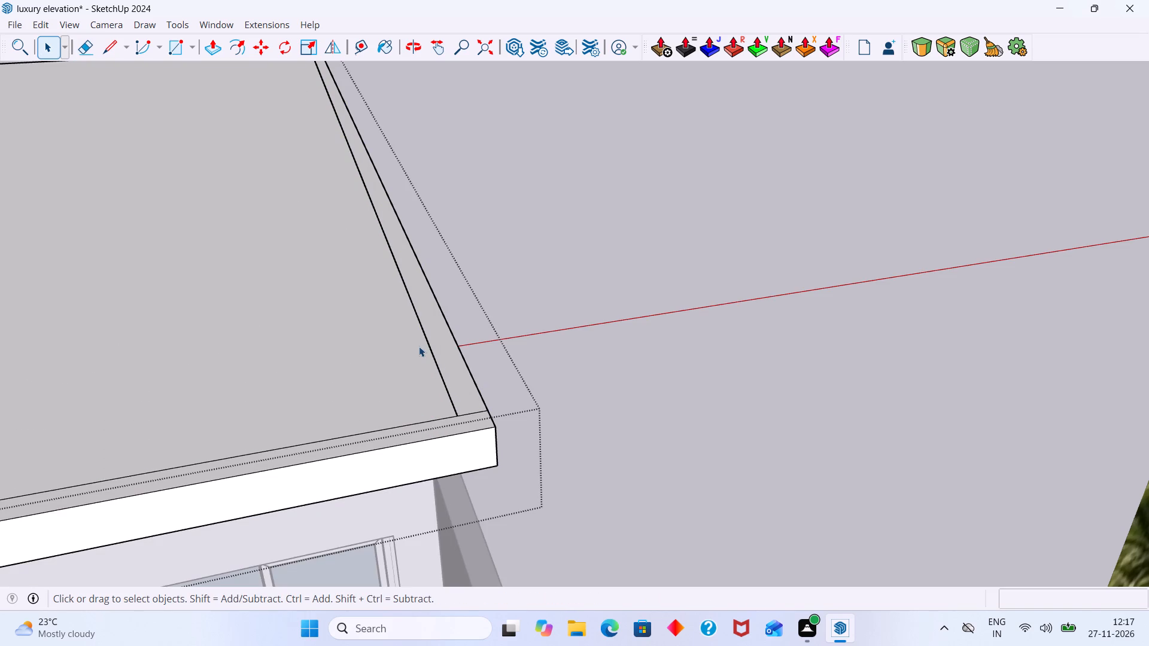
click(418, 347)
click(423, 352)
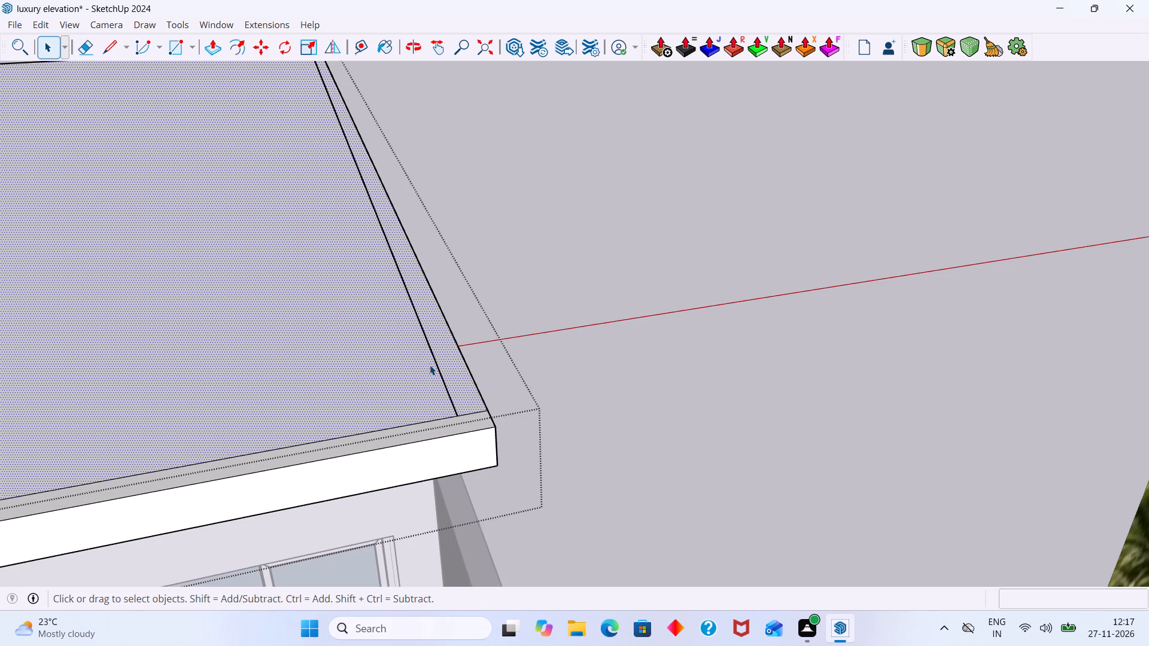
click(430, 365)
key(e)
drag(440, 362, 433, 365)
scroll(396, 348, down, 9)
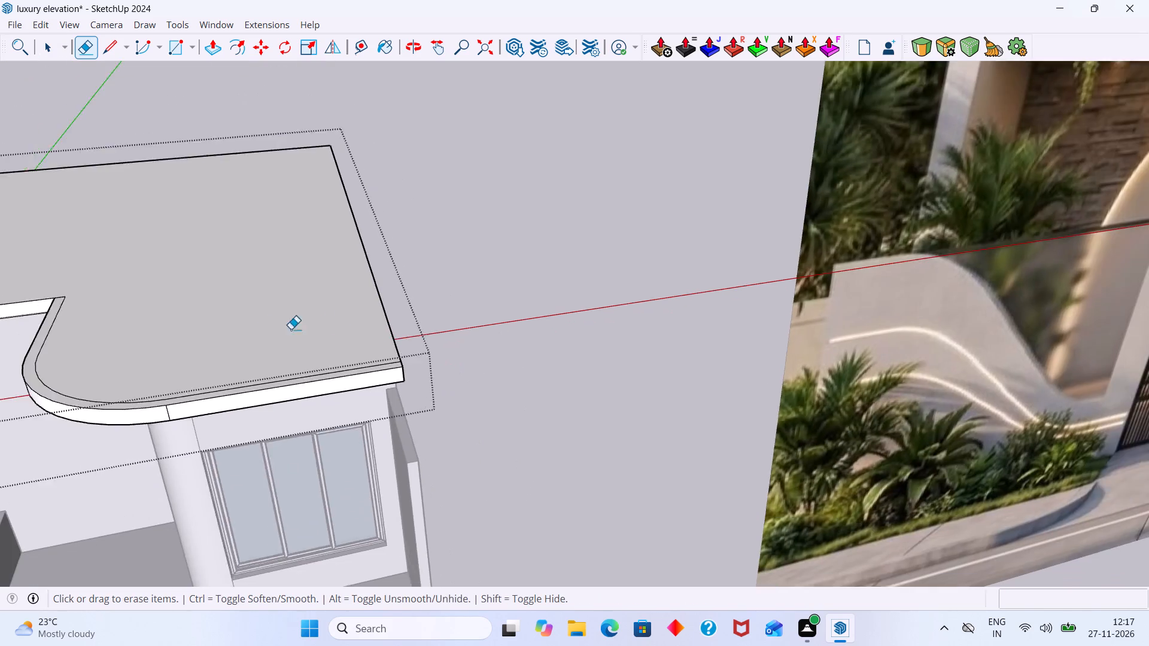
scroll(291, 329, down, 4)
middle_drag(266, 316, 494, 367)
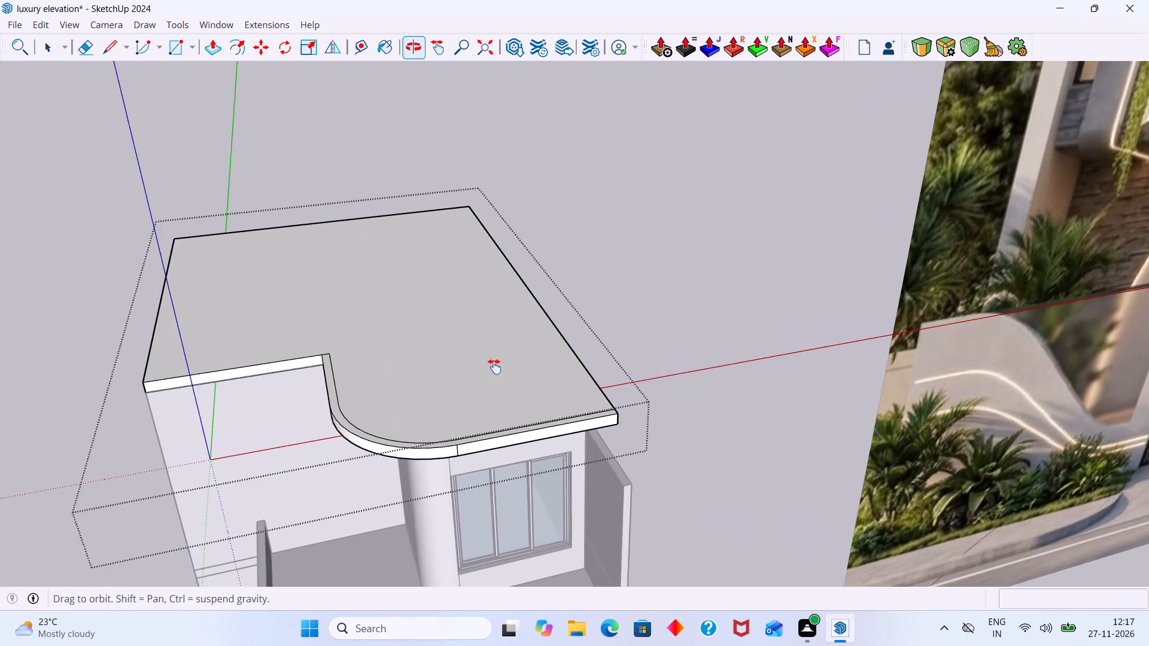
middle_drag(494, 367, 507, 365)
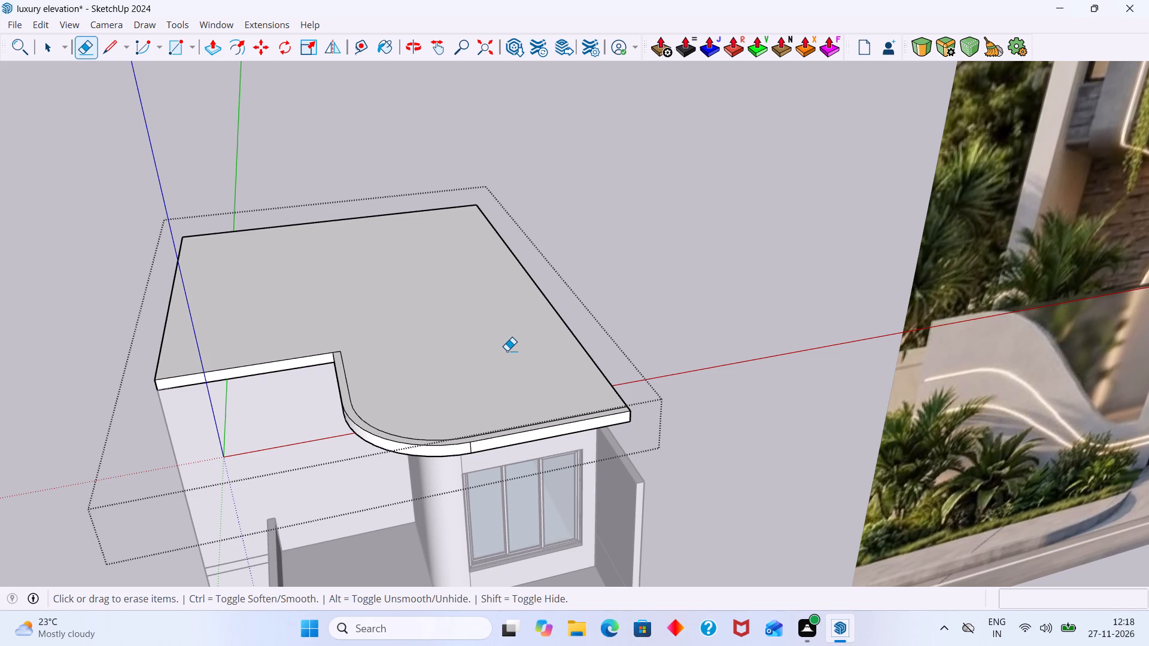
key(space)
click(696, 313)
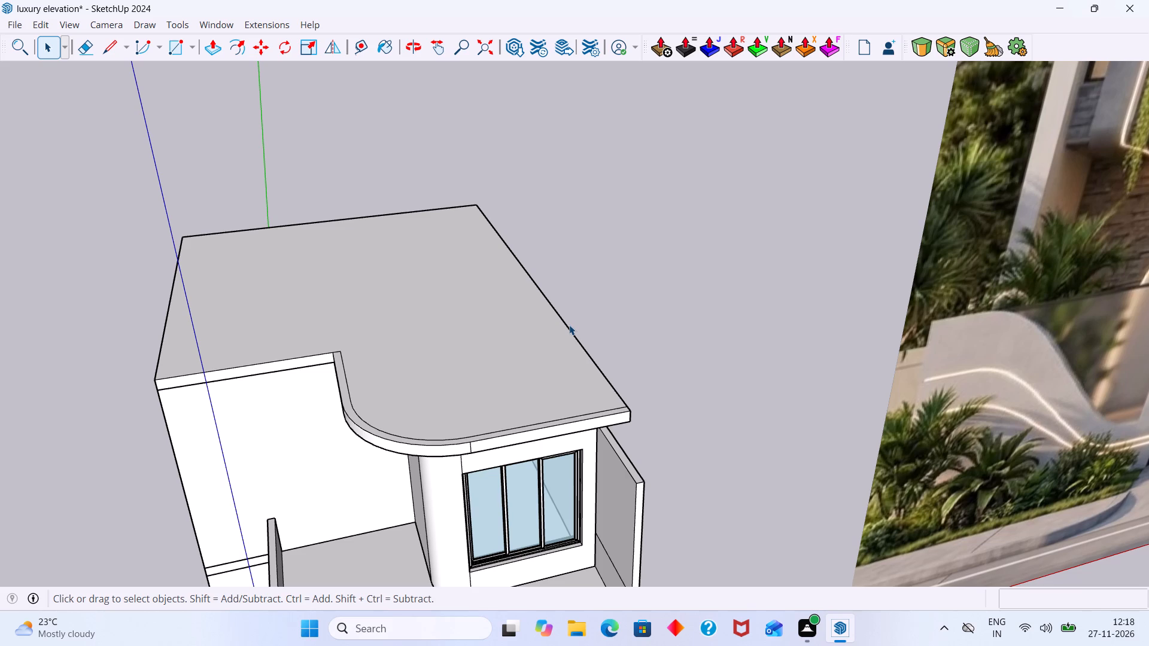
Examine the house from front, below and above, comparing its roof and balcony shapes with the reference image.
scroll(477, 359, down, 9)
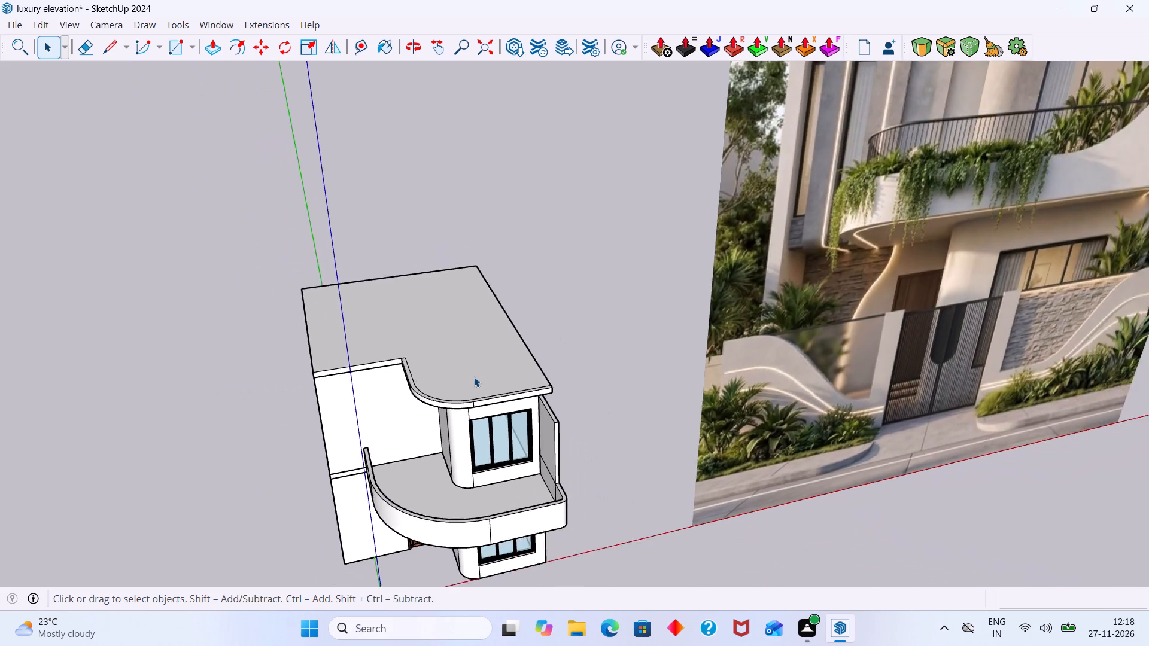
scroll(474, 377, down, 6)
middle_drag(501, 431, 531, 397)
scroll(482, 380, up, 2)
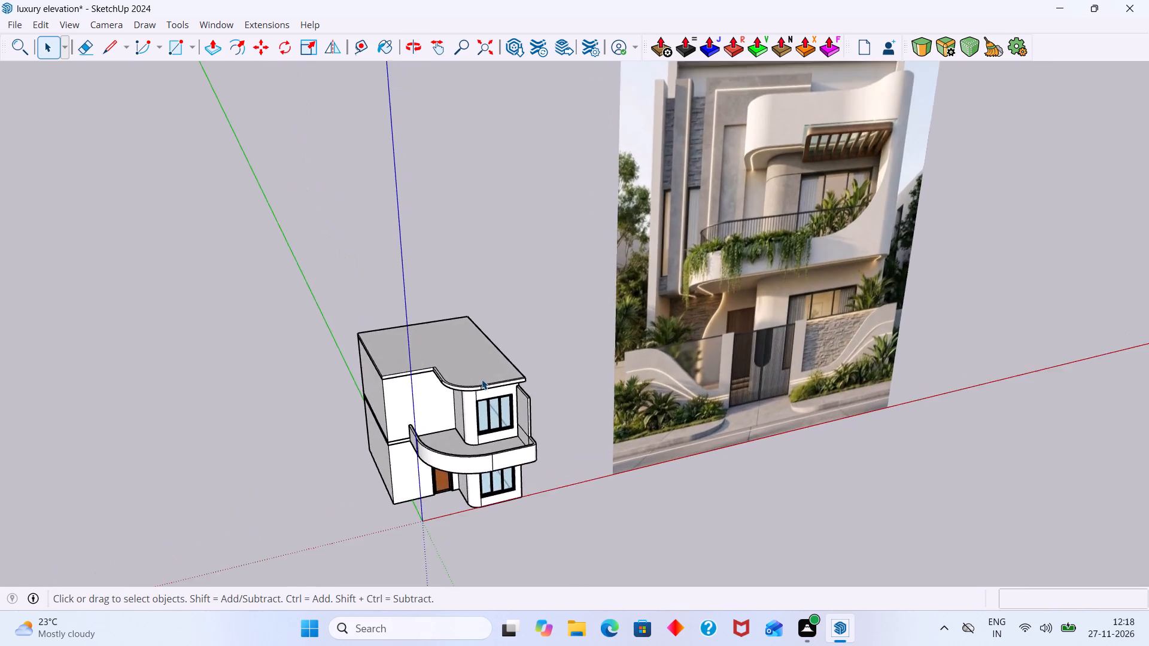
scroll(482, 379, up, 8)
scroll(477, 391, down, 10)
middle_drag(534, 426, 480, 379)
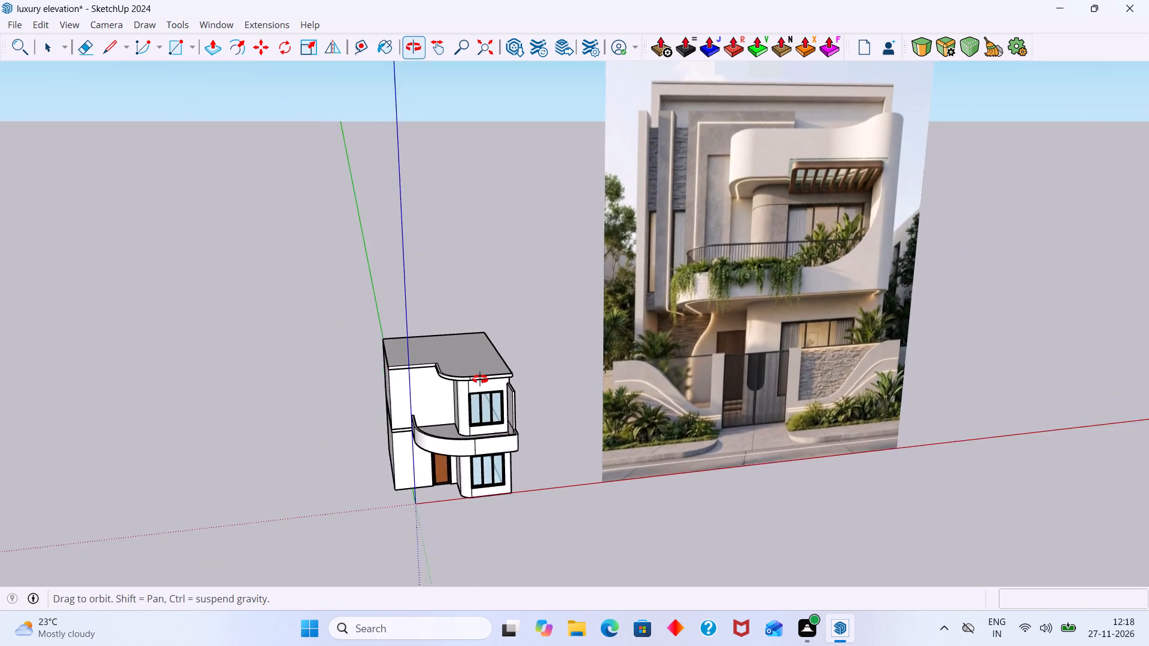
middle_drag(480, 379, 406, 350)
scroll(442, 381, up, 1)
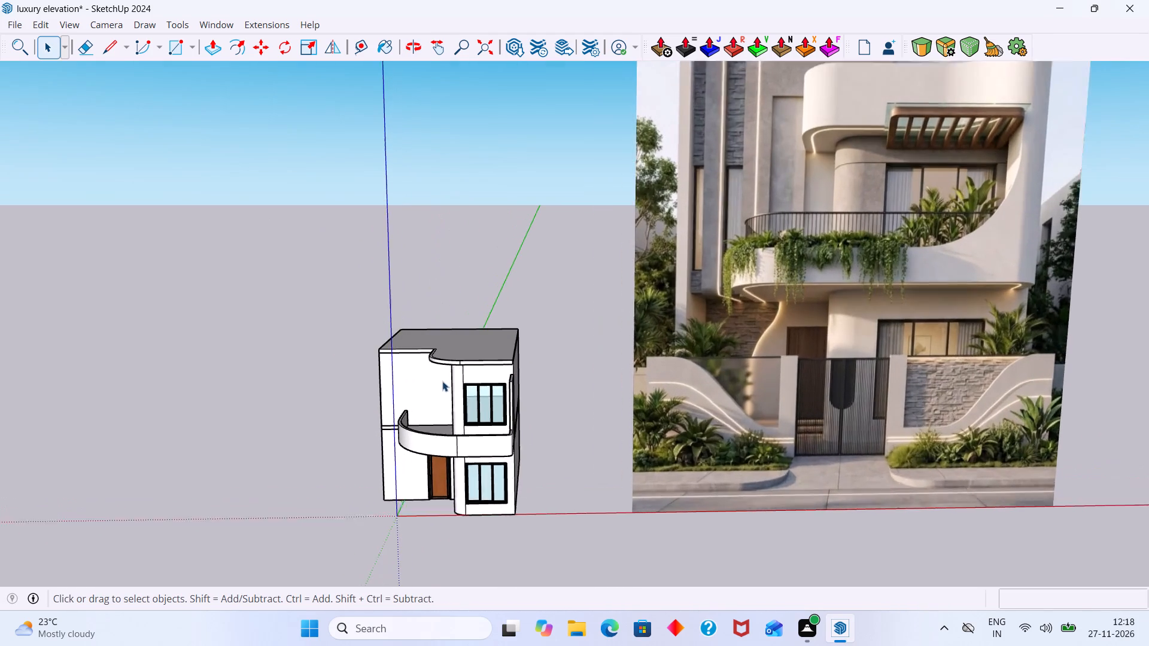
scroll(442, 381, up, 2)
scroll(452, 379, down, 4)
middle_drag(488, 379, 503, 379)
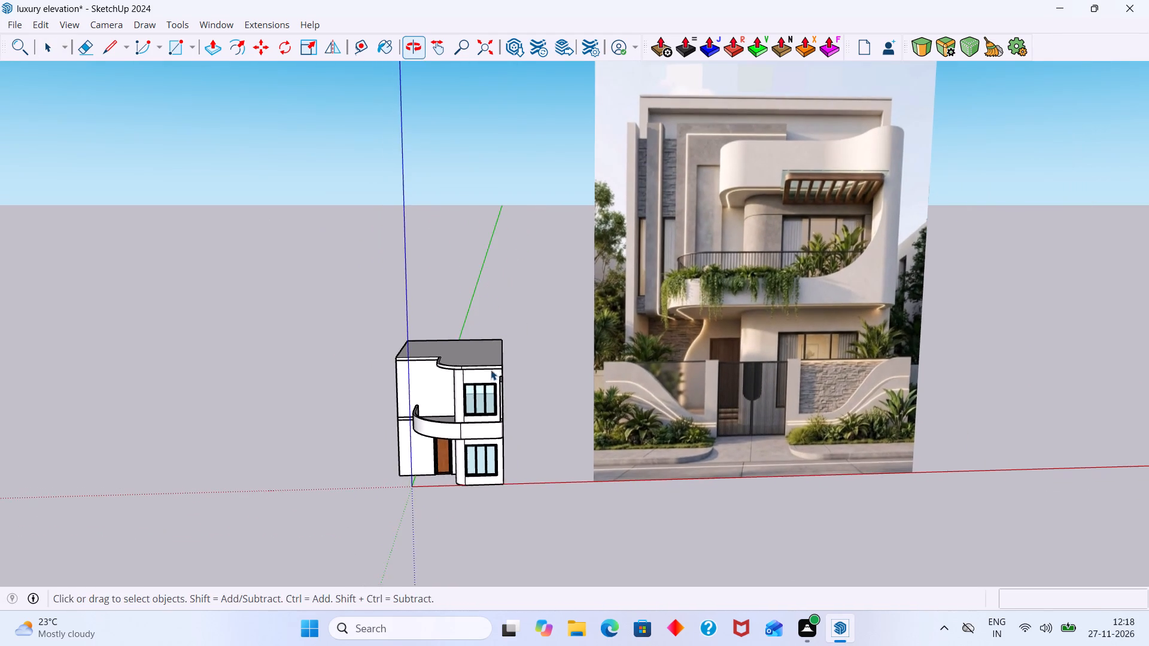
middle_drag(490, 370, 482, 153)
scroll(385, 347, up, 8)
scroll(477, 316, down, 3)
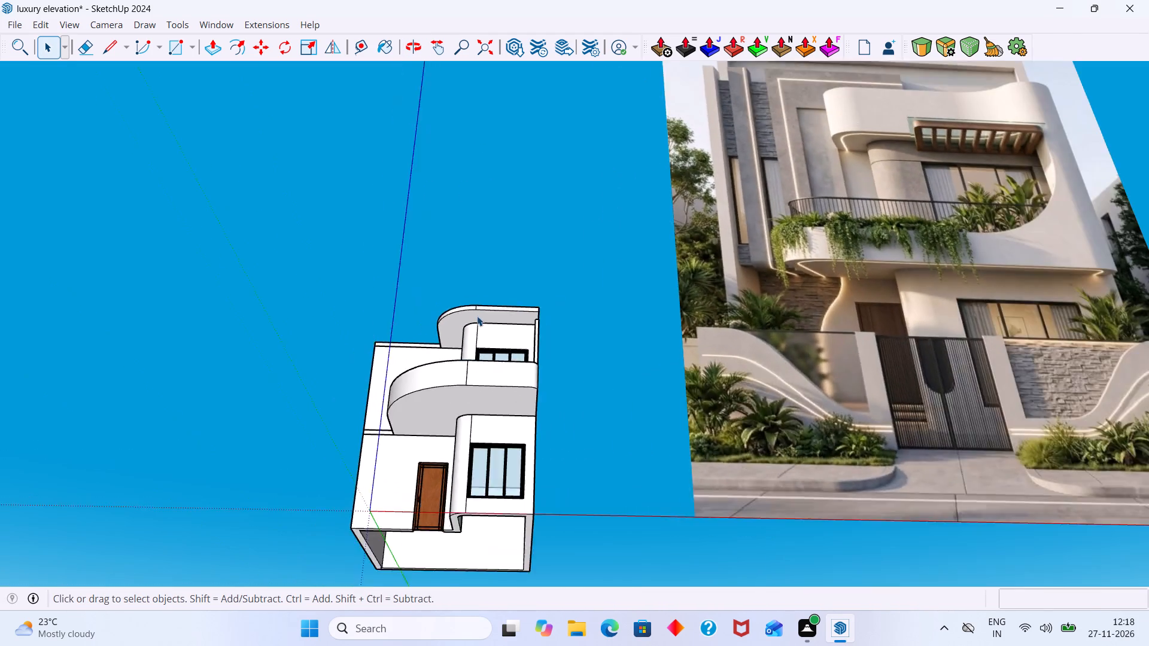
scroll(477, 316, down, 5)
middle_drag(486, 310, 446, 503)
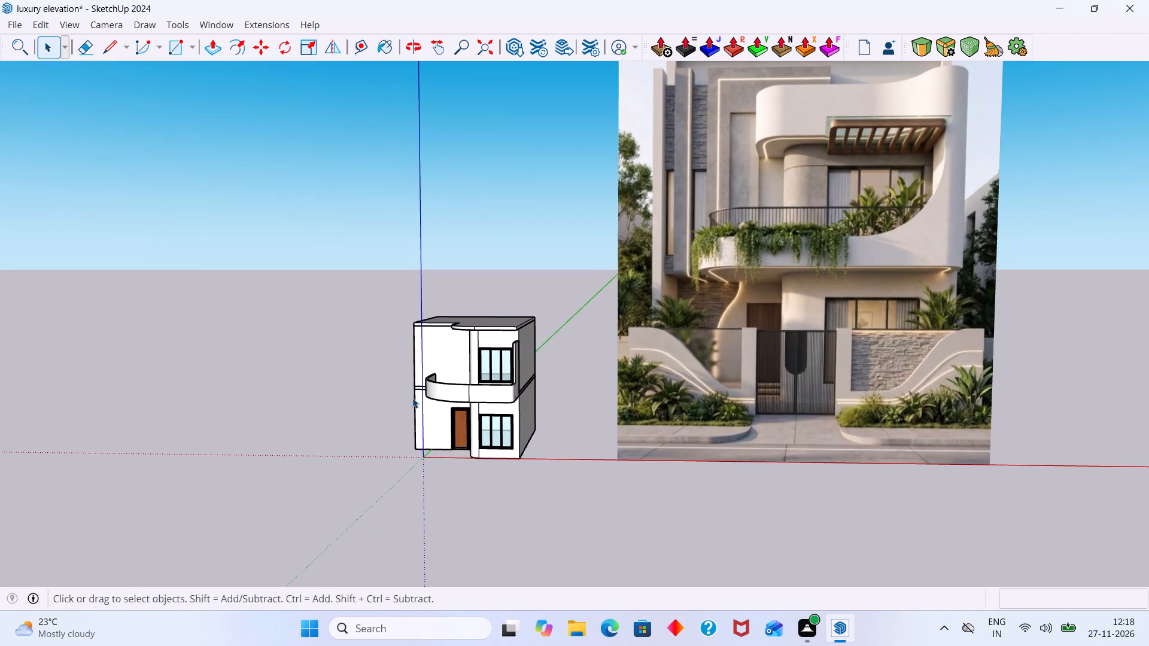
middle_drag(436, 355, 500, 474)
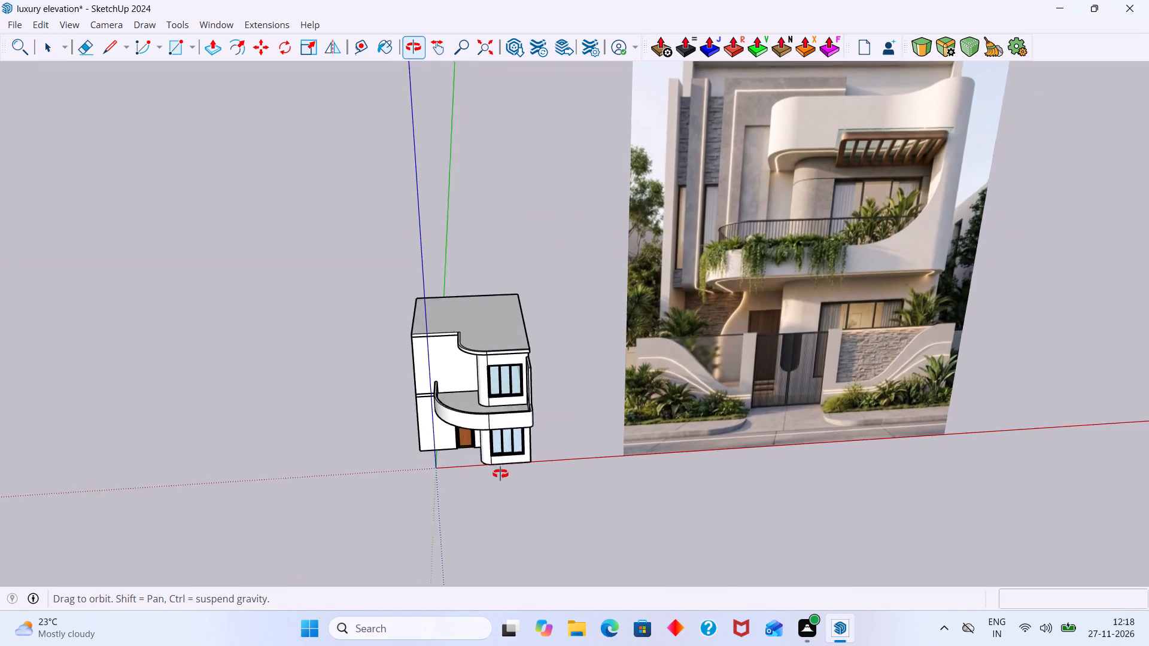
middle_drag(500, 474, 502, 490)
scroll(471, 343, up, 3)
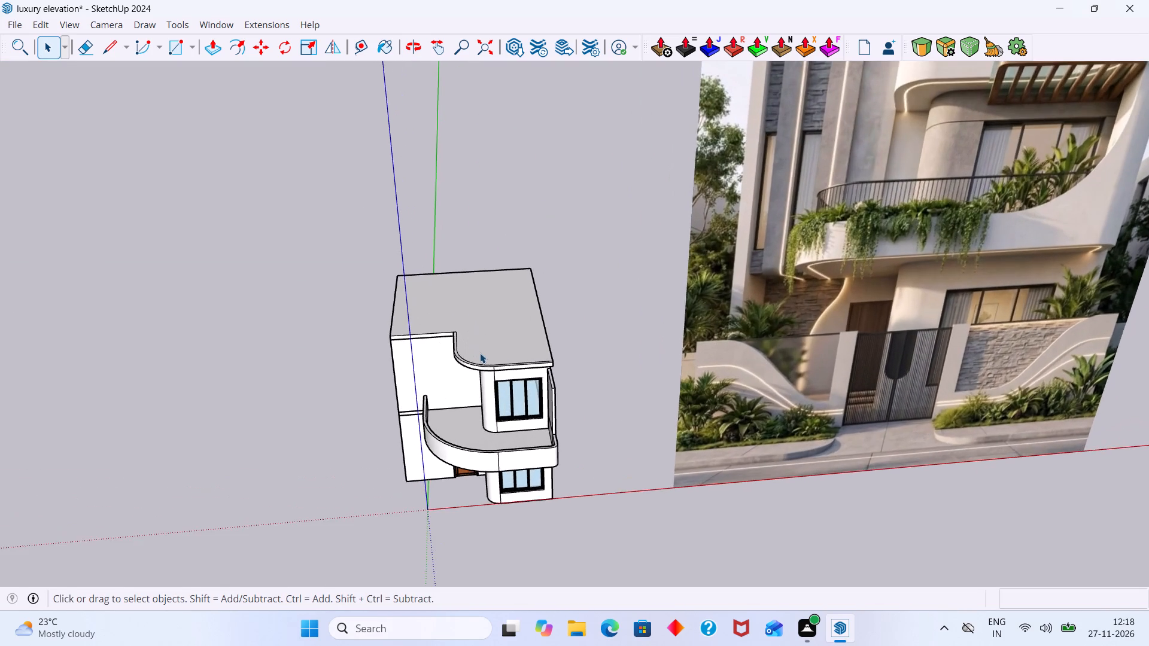
scroll(480, 354, down, 4)
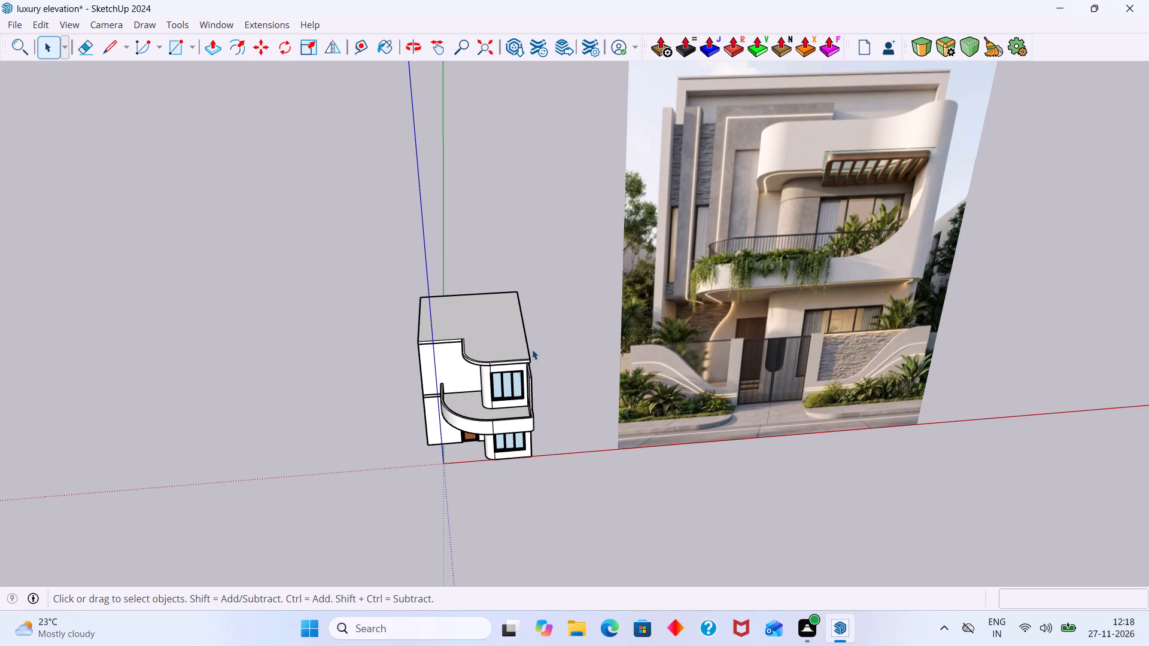
middle_drag(498, 348, 523, 353)
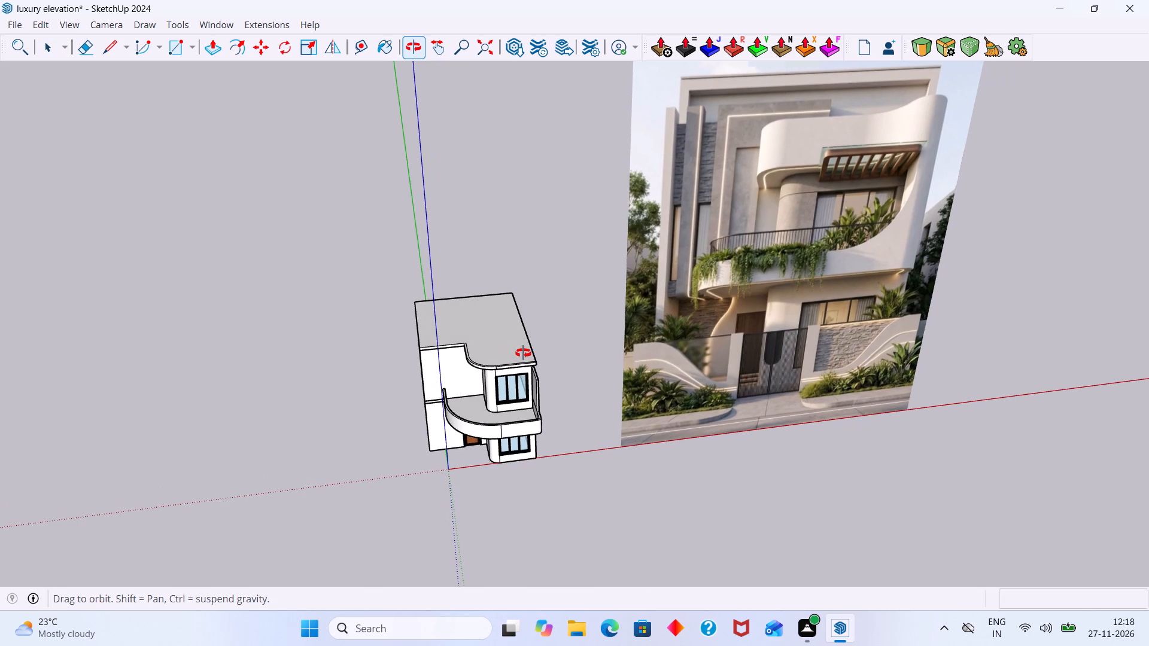
middle_drag(523, 353, 512, 345)
Inside the roof slab group, raise the curved border strip along the front edge with Push/Pull to form the parapet.
scroll(481, 349, up, 2)
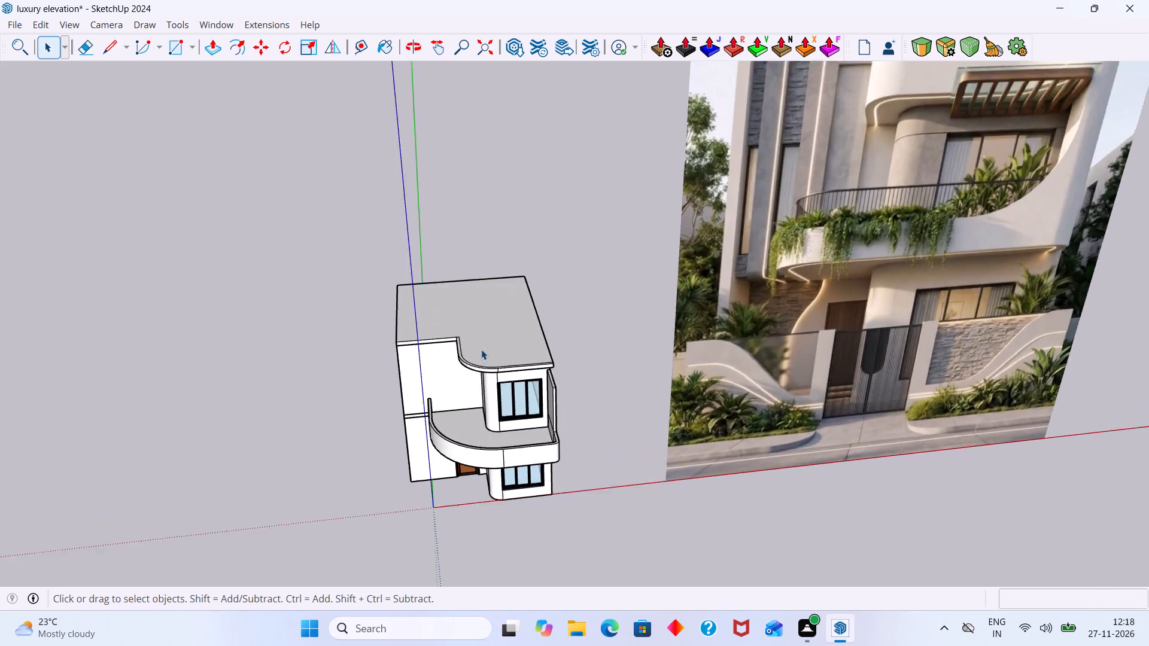
scroll(481, 349, up, 20)
scroll(481, 349, up, 5)
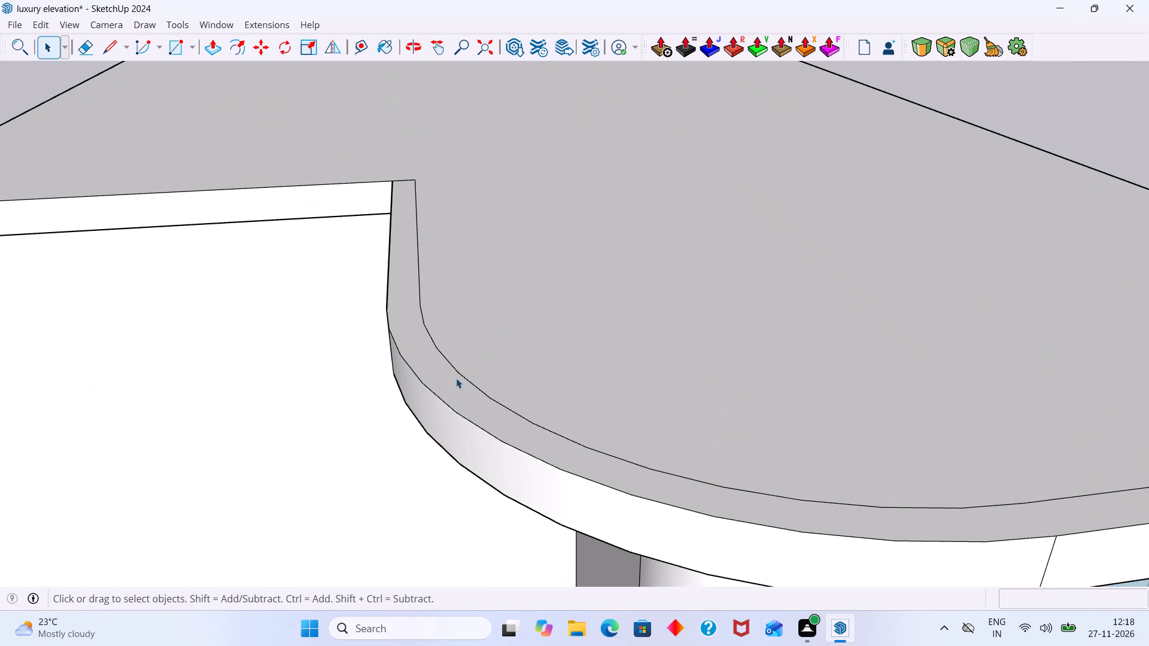
click(456, 378)
double_click(456, 379)
click(456, 388)
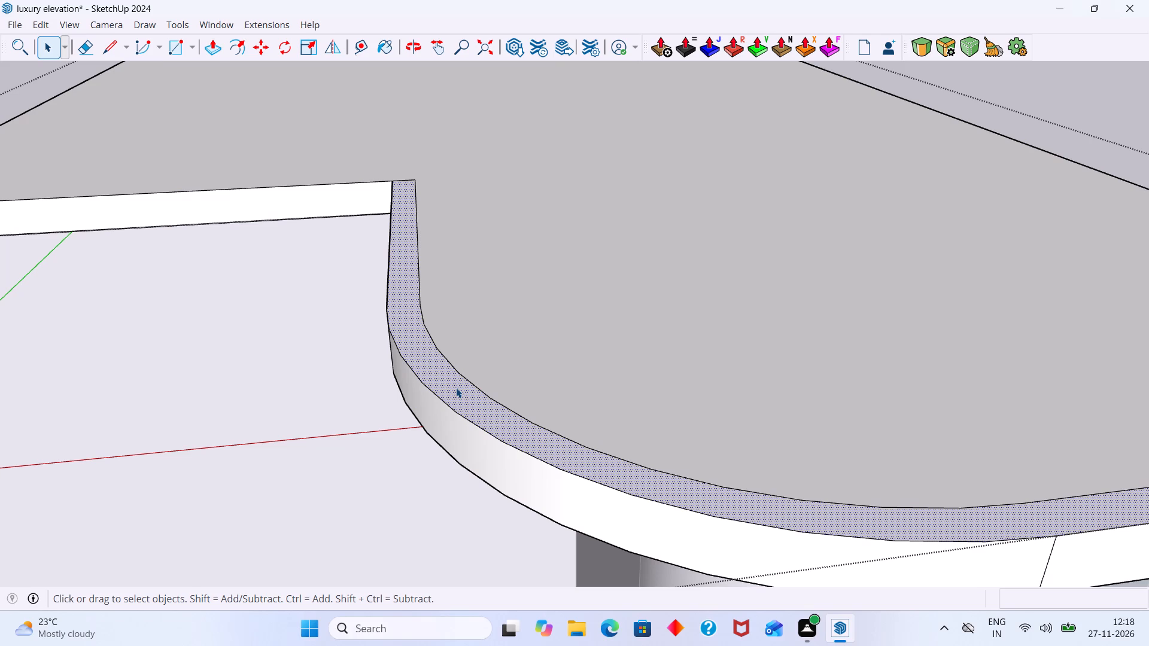
key(p)
click(456, 388)
scroll(454, 302, down, 17)
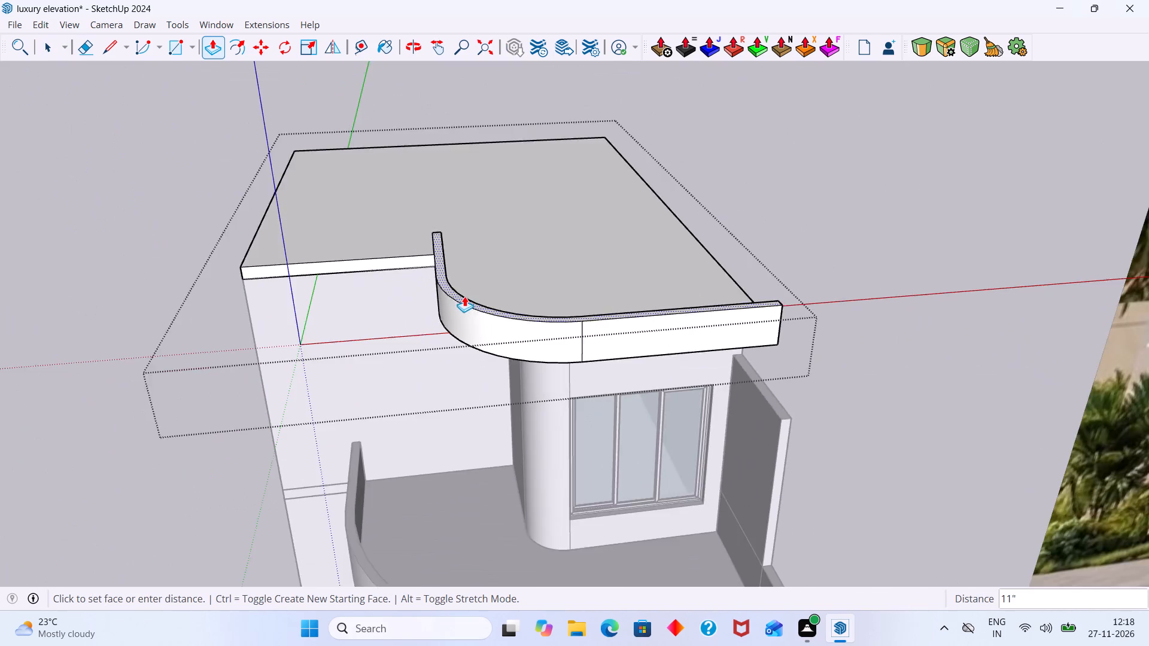
scroll(464, 296, down, 17)
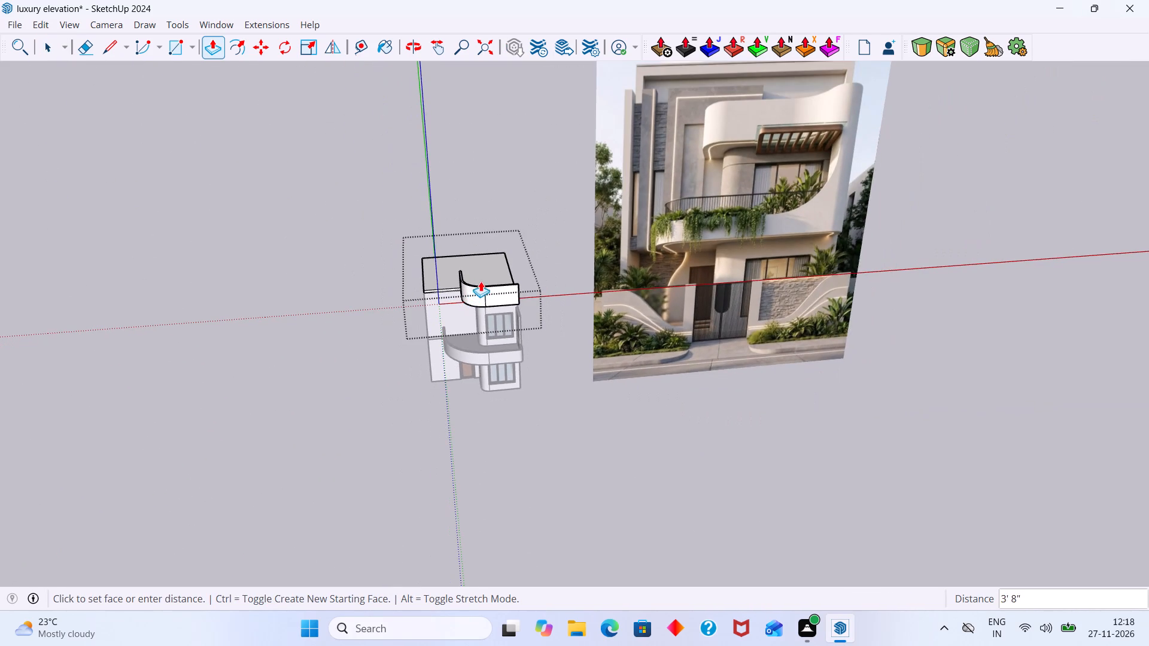
scroll(483, 281, up, 9)
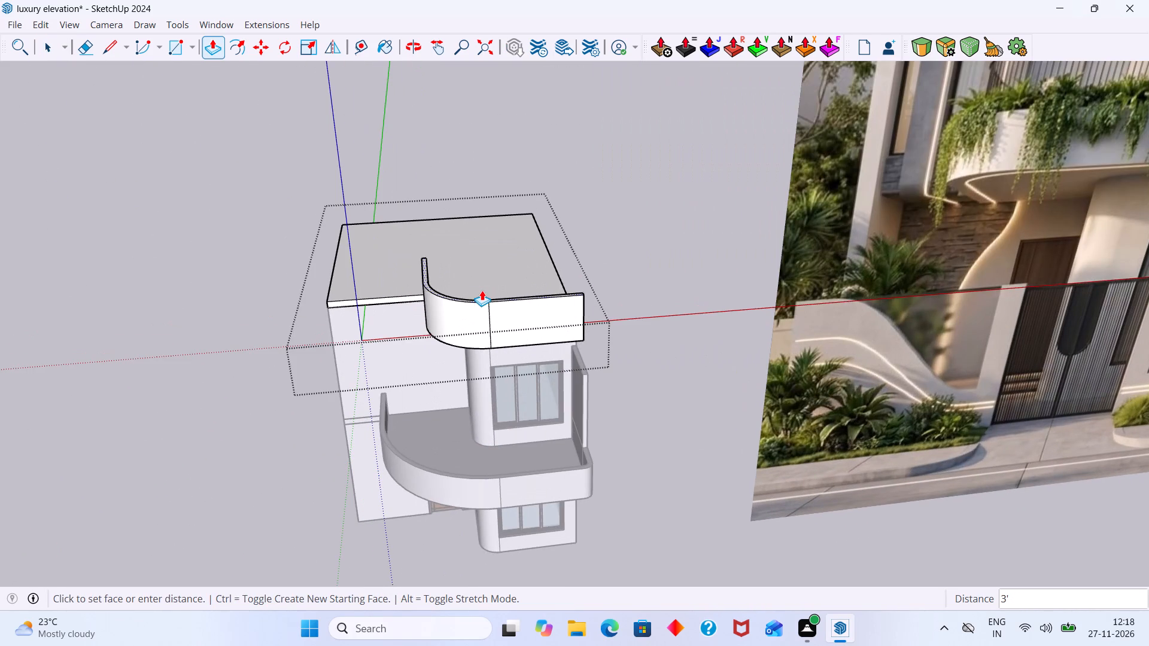
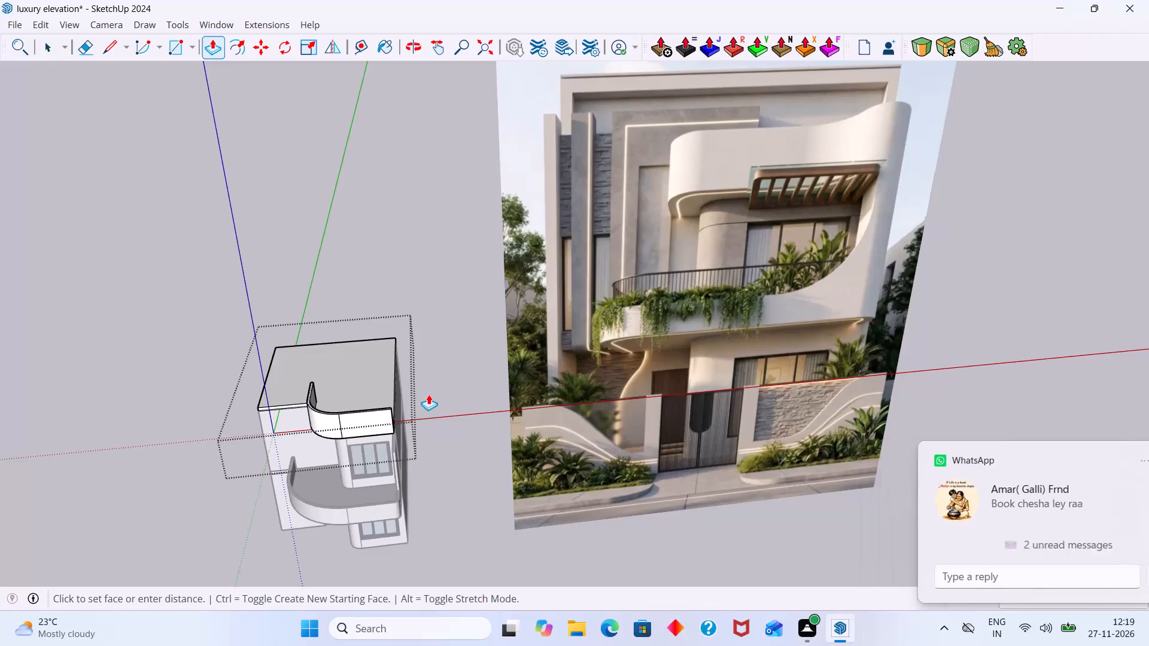
Close the roof slab group and compare the house's roof edge and balcony with the reference image from the front, side and above.
key(space)
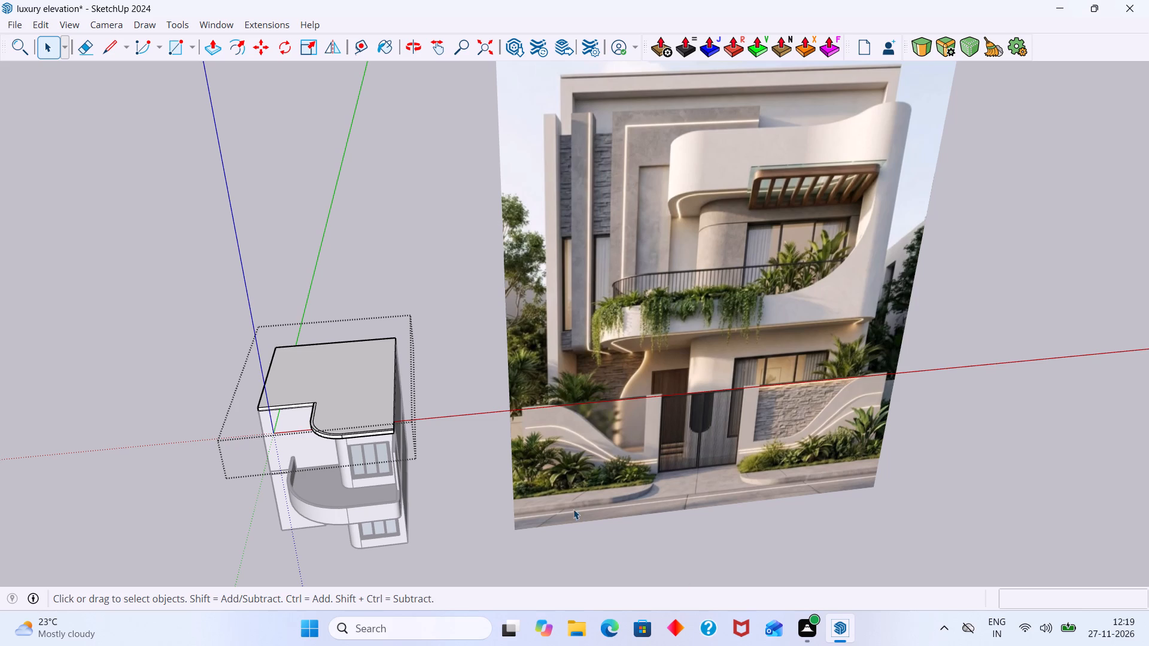
click(481, 382)
scroll(291, 529, up, 6)
scroll(473, 484, down, 2)
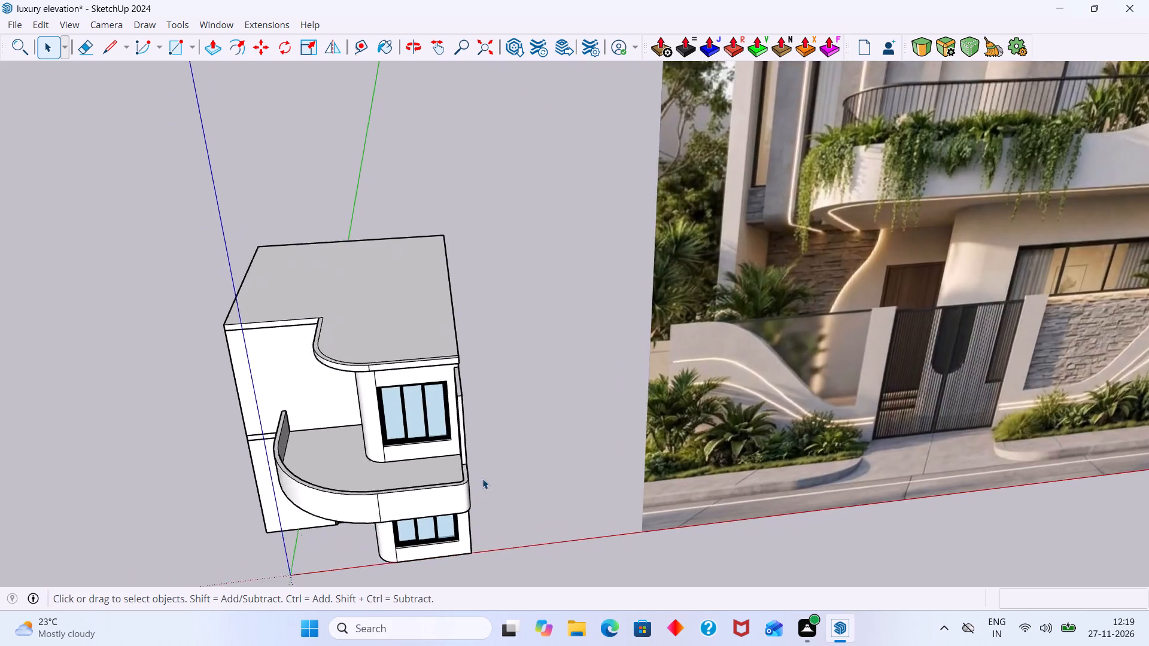
scroll(482, 479, down, 8)
middle_drag(773, 386, 689, 245)
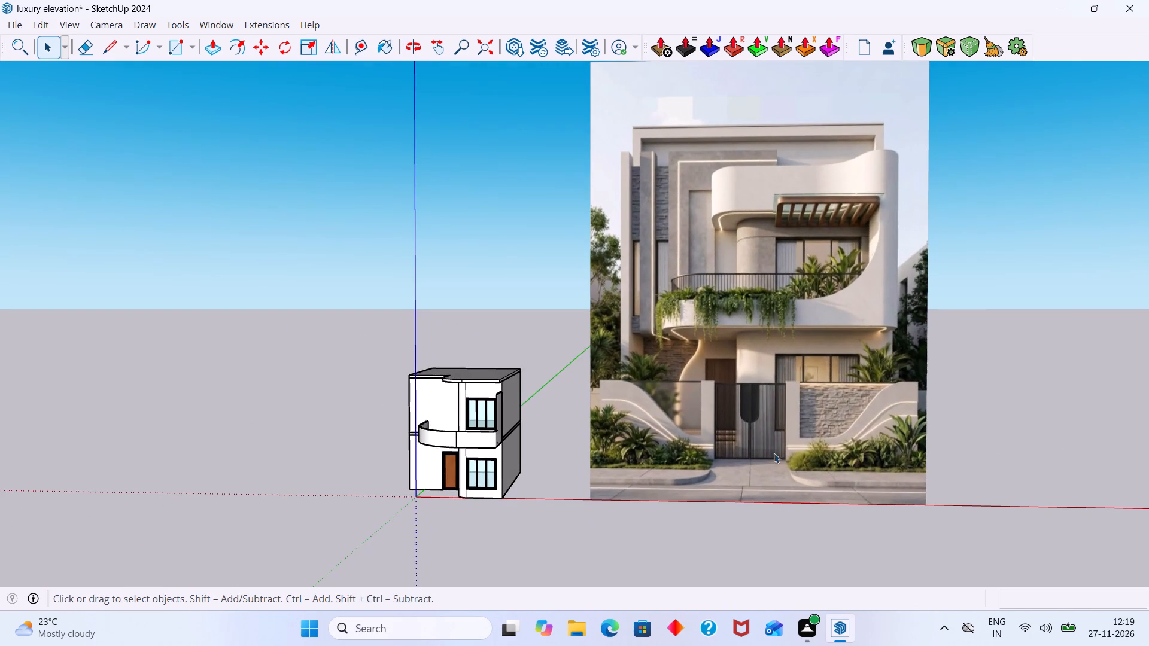
scroll(766, 452, down, 1)
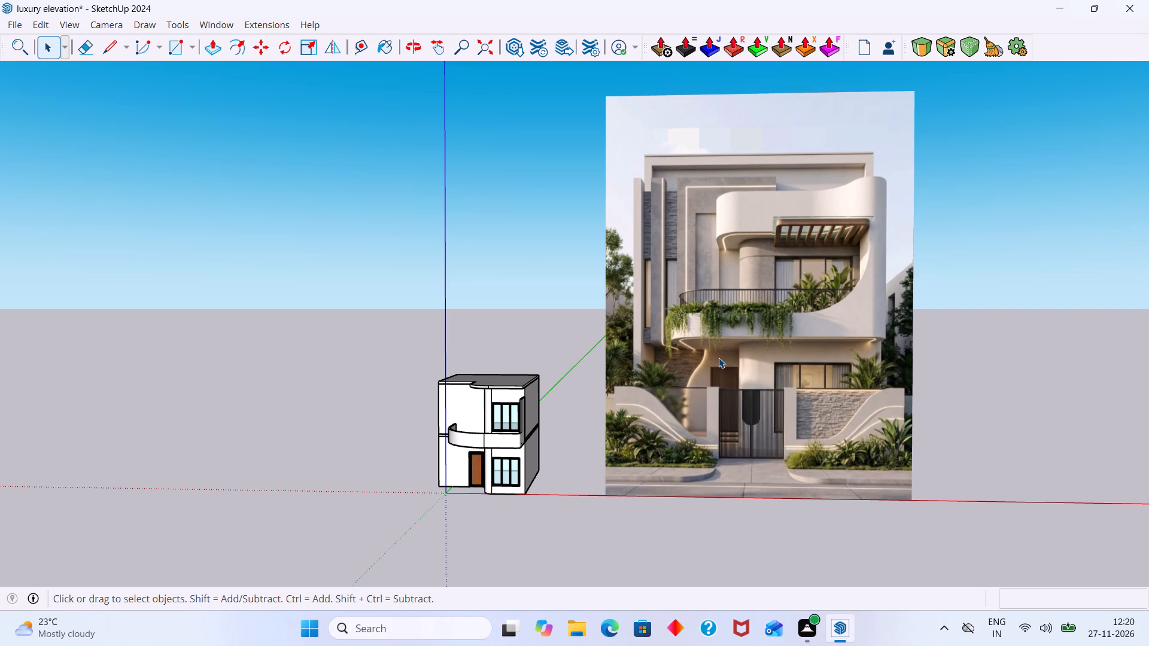
scroll(719, 358, up, 4)
scroll(521, 447, up, 14)
middle_drag(513, 448, 510, 483)
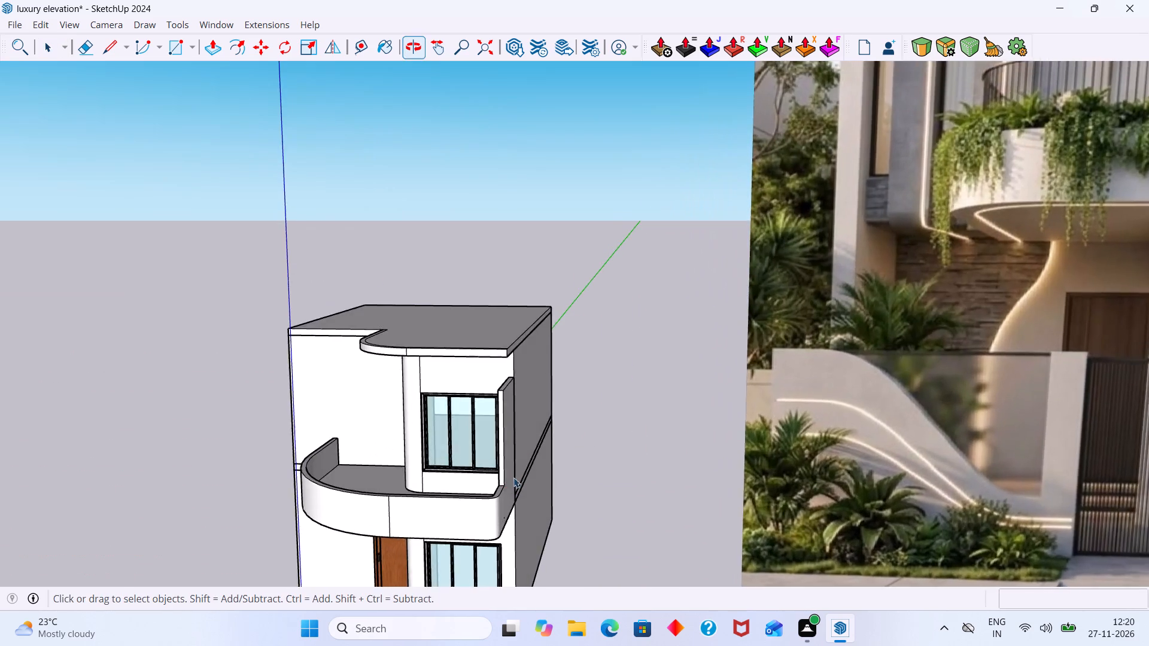
scroll(513, 472, down, 4)
scroll(506, 456, up, 7)
middle_drag(506, 453, 647, 420)
scroll(592, 409, down, 1)
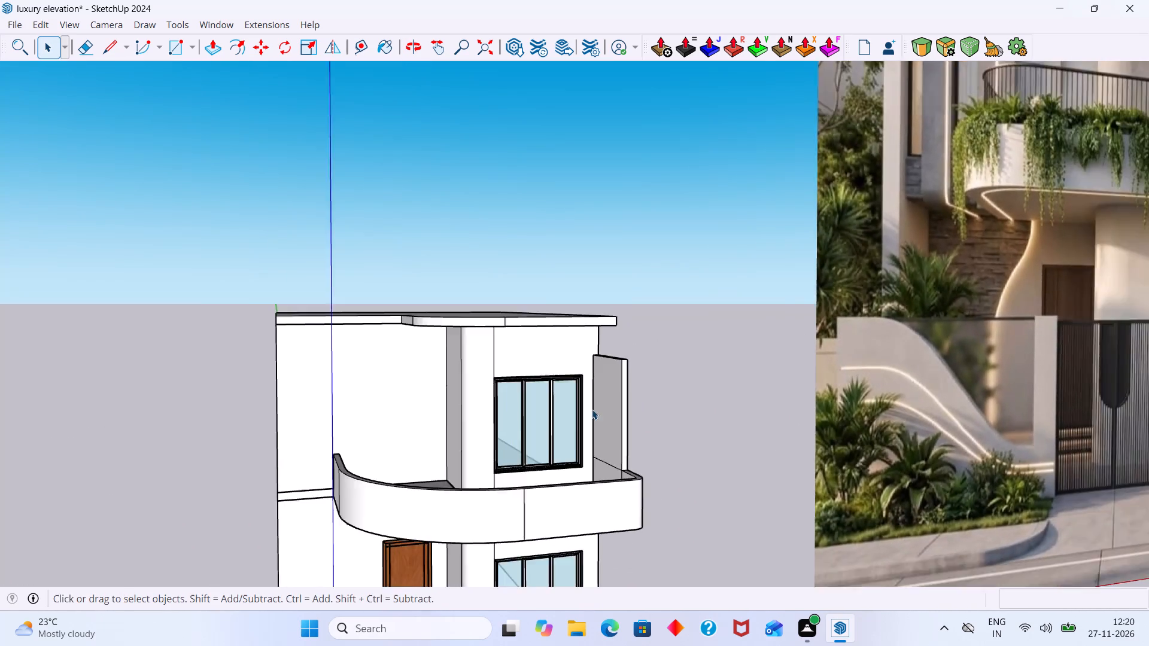
scroll(592, 409, down, 4)
shift+middle_drag(571, 406, 250, 404)
scroll(290, 412, down, 8)
middle_drag(791, 416, 619, 451)
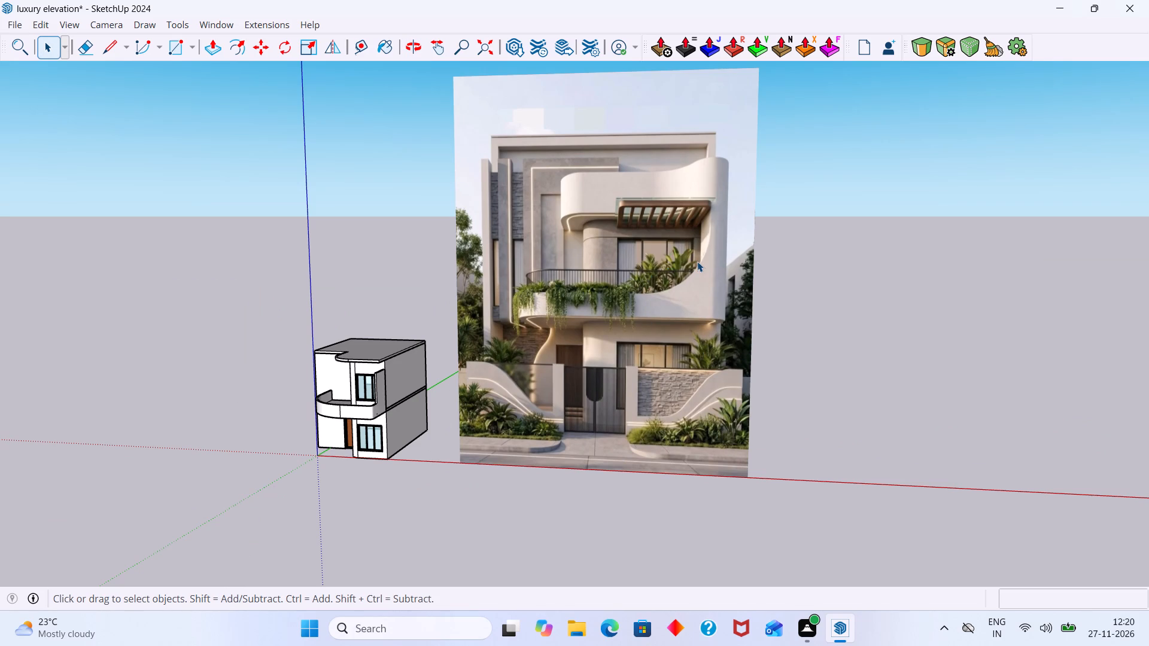
scroll(530, 309, up, 7)
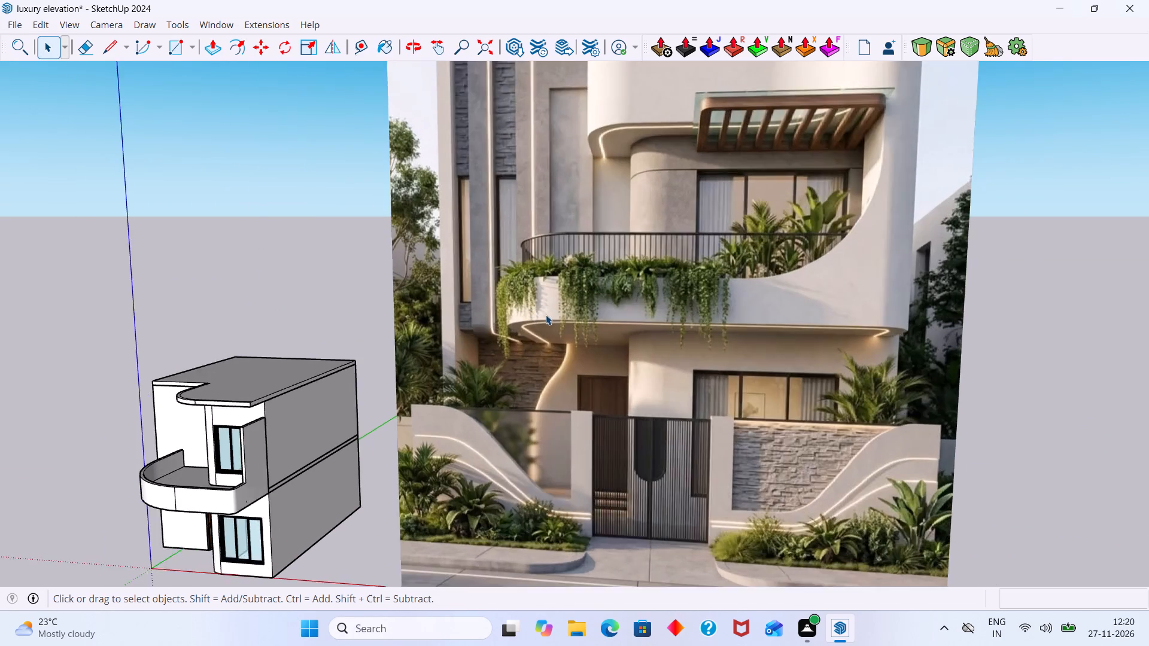
scroll(546, 315, up, 1)
scroll(548, 315, down, 9)
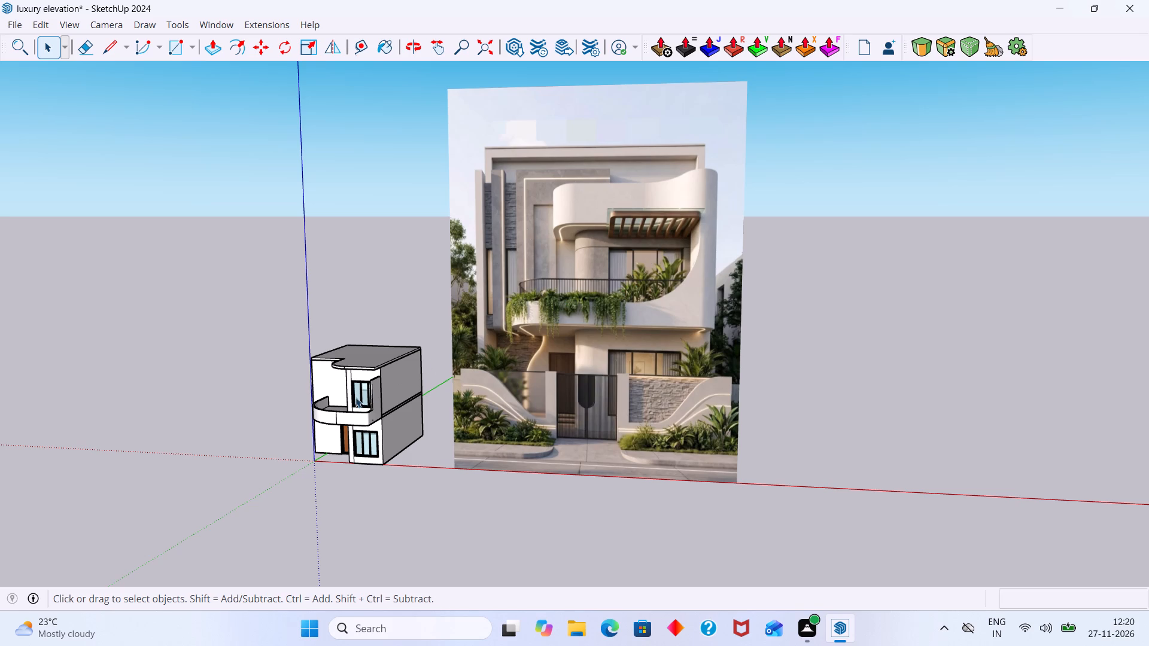
shift+middle_drag(355, 397, 487, 226)
middle_drag(490, 267, 490, 351)
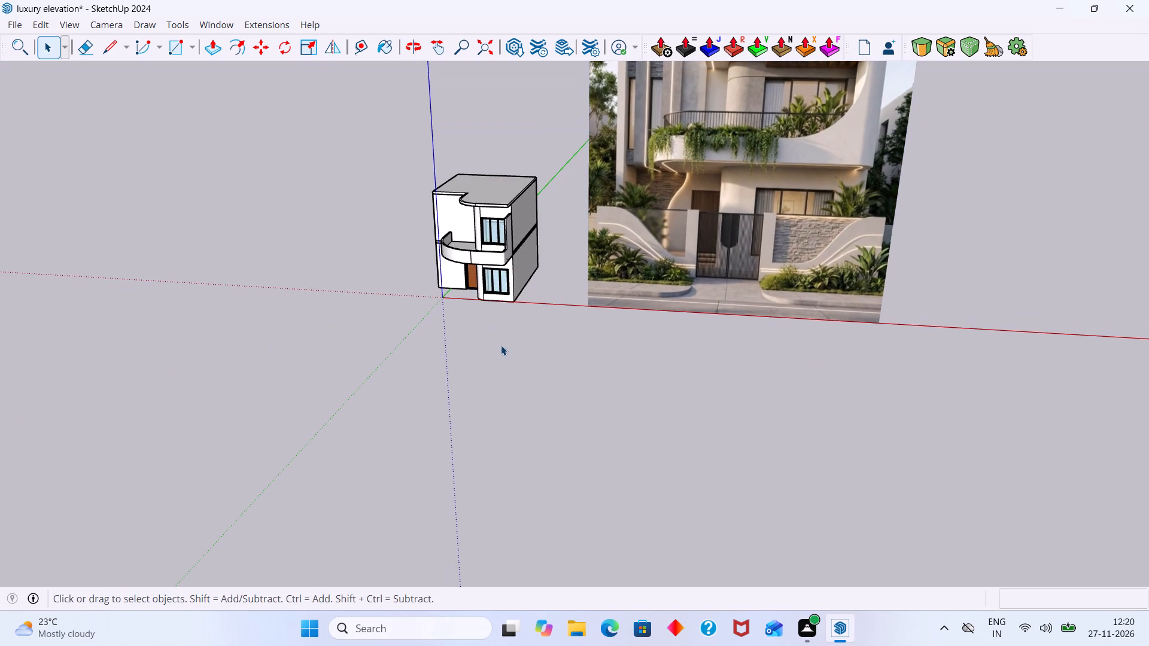
middle_drag(632, 237, 567, 292)
shift+scroll(567, 294, up, 1)
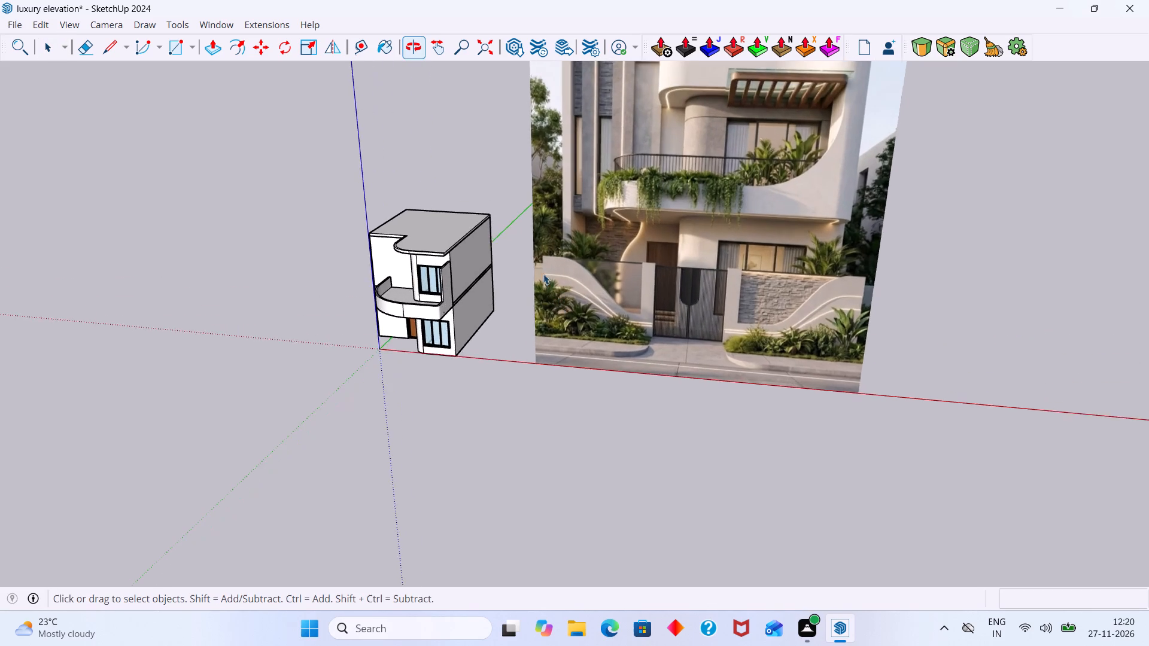
shift+scroll(543, 274, up, 7)
middle_drag(406, 304, 537, 306)
scroll(446, 252, up, 7)
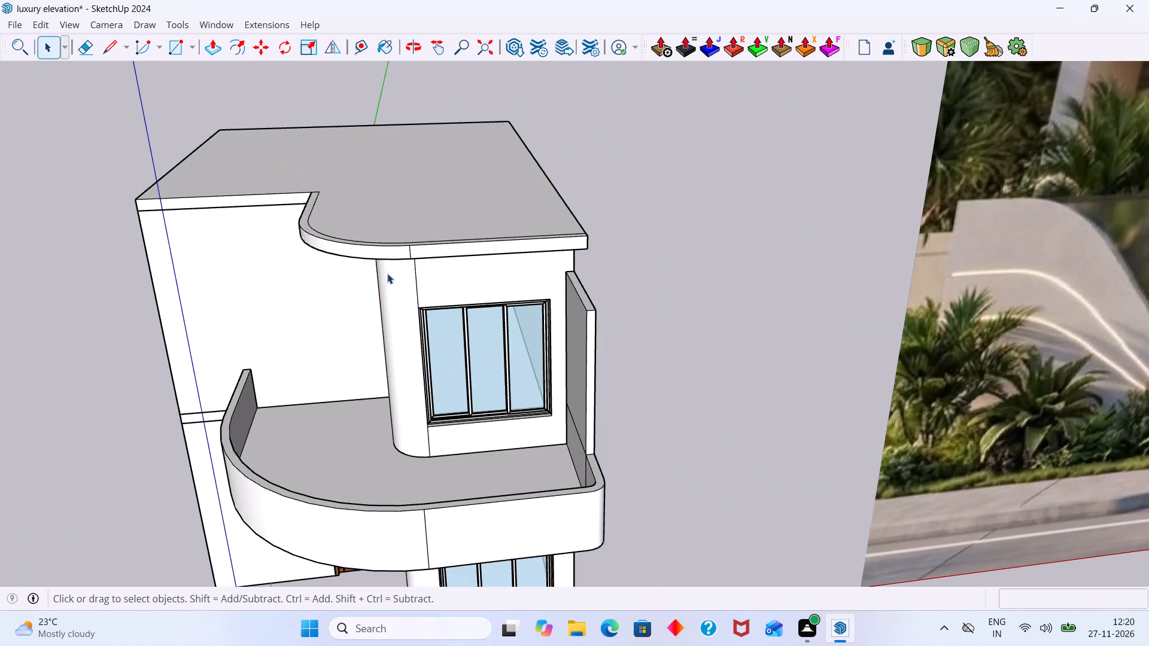
scroll(391, 269, down, 10)
middle_drag(421, 273, 400, 578)
scroll(379, 493, down, 4)
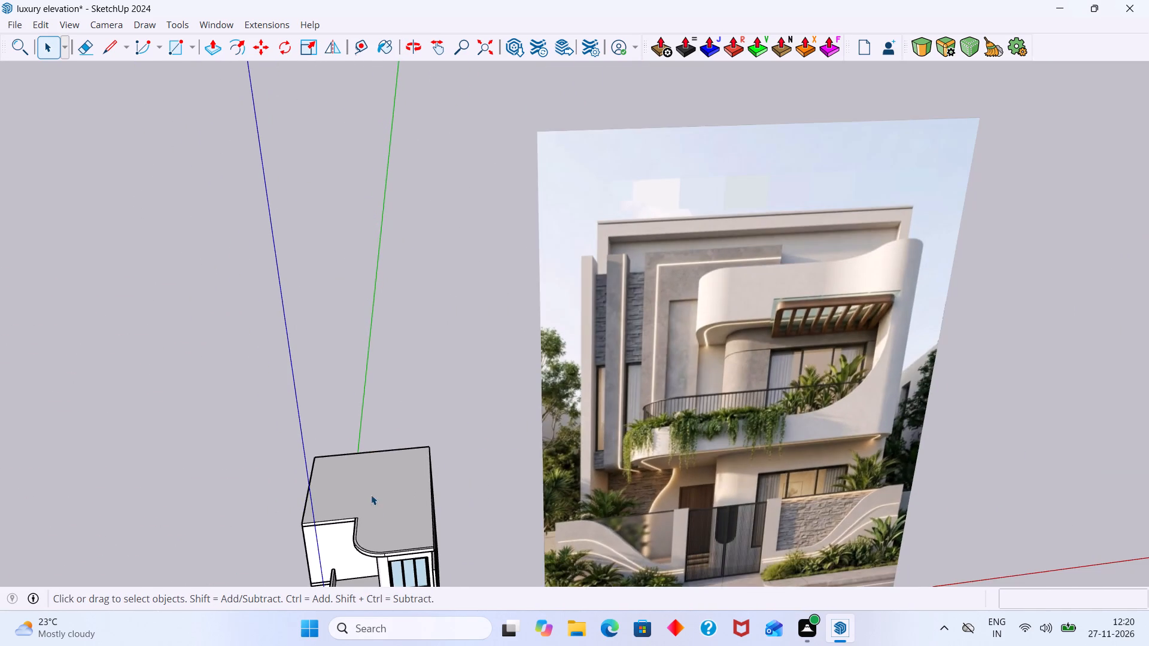
shift+middle_drag(381, 472, 461, 380)
scroll(472, 441, up, 2)
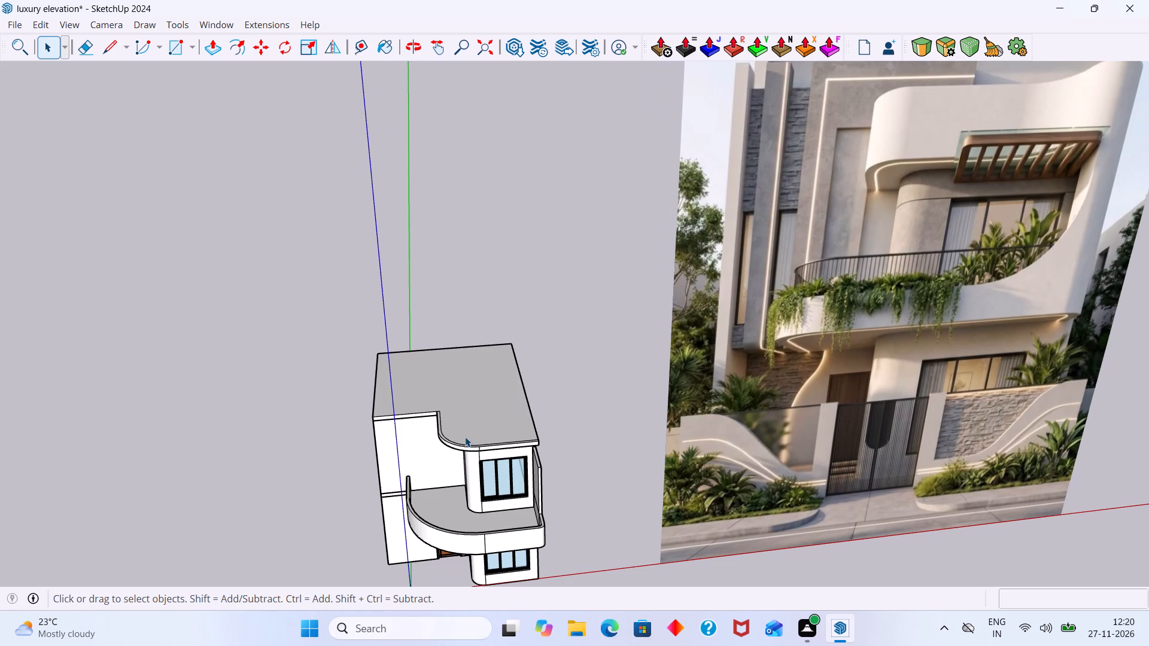
scroll(470, 429, down, 3)
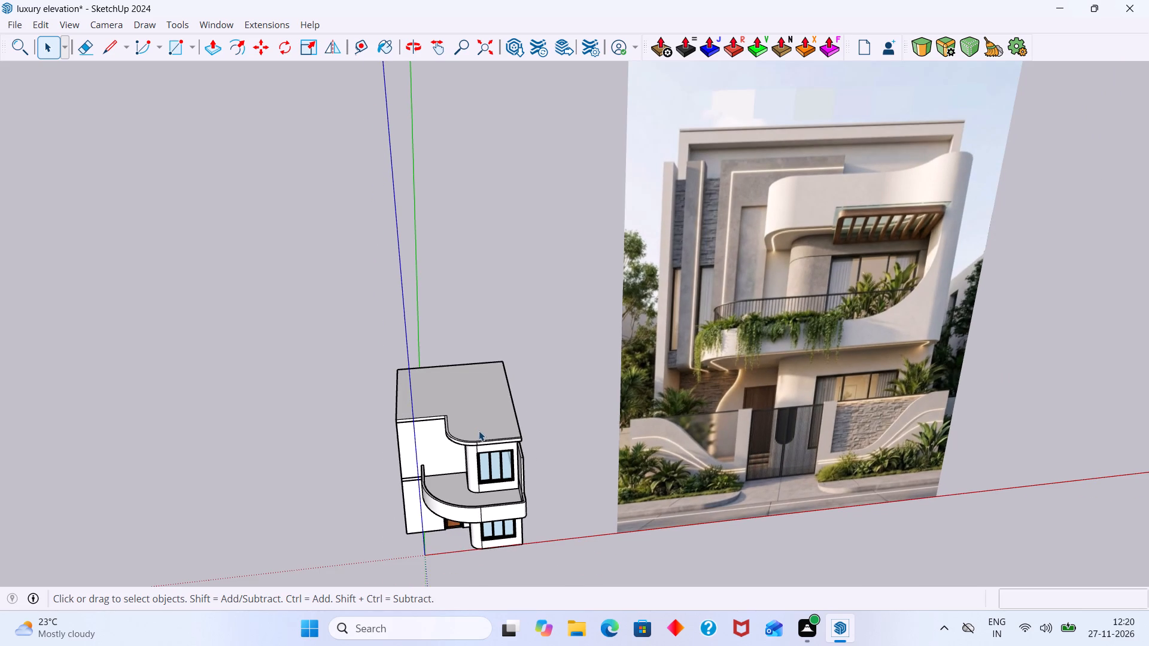
Inside the roof slab group, raise the curved border strip along the front edge about 2' 8" with Push/Pull, and close the group.
scroll(481, 425, up, 16)
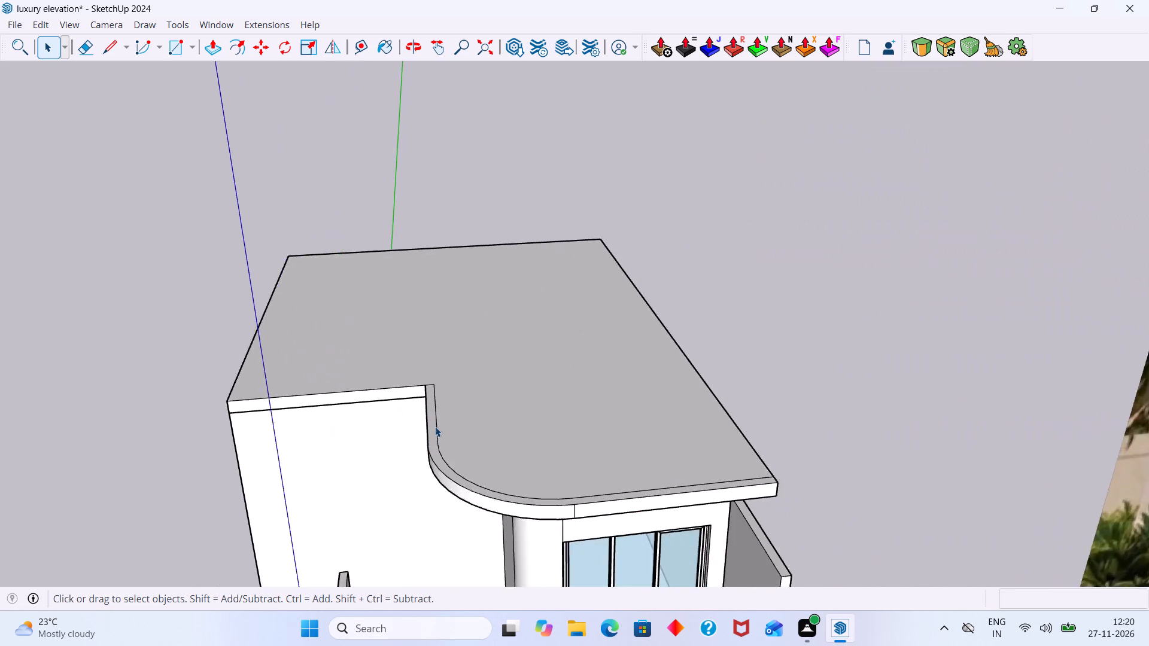
scroll(435, 426, up, 7)
click(431, 435)
double_click(436, 446)
click(444, 498)
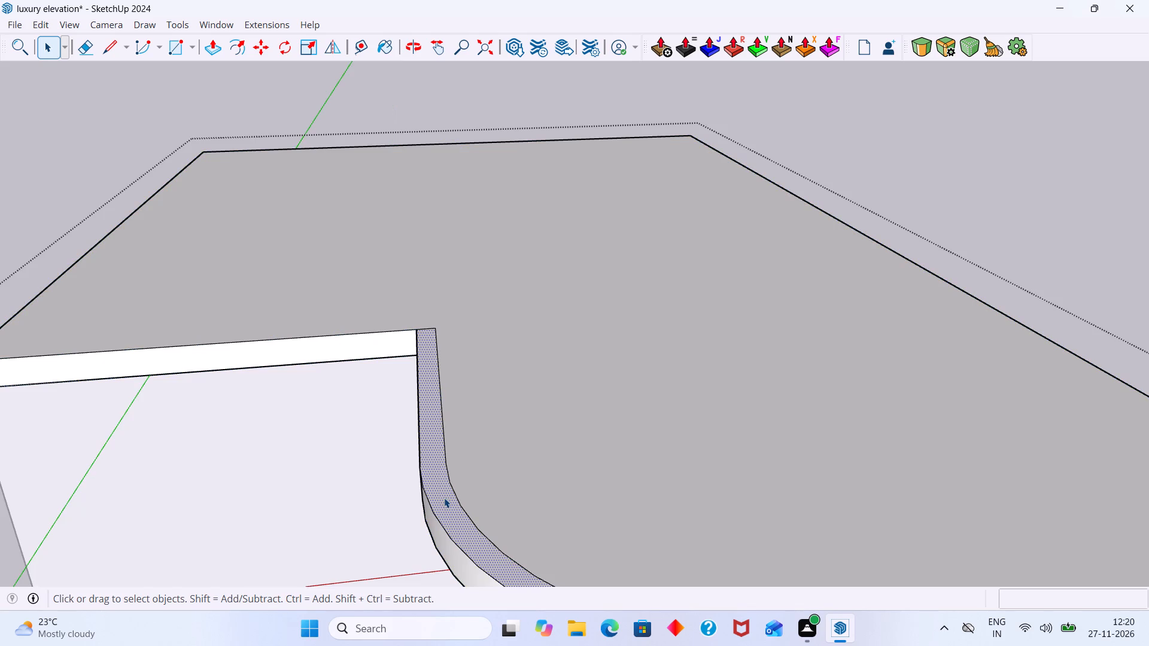
key(p)
click(445, 497)
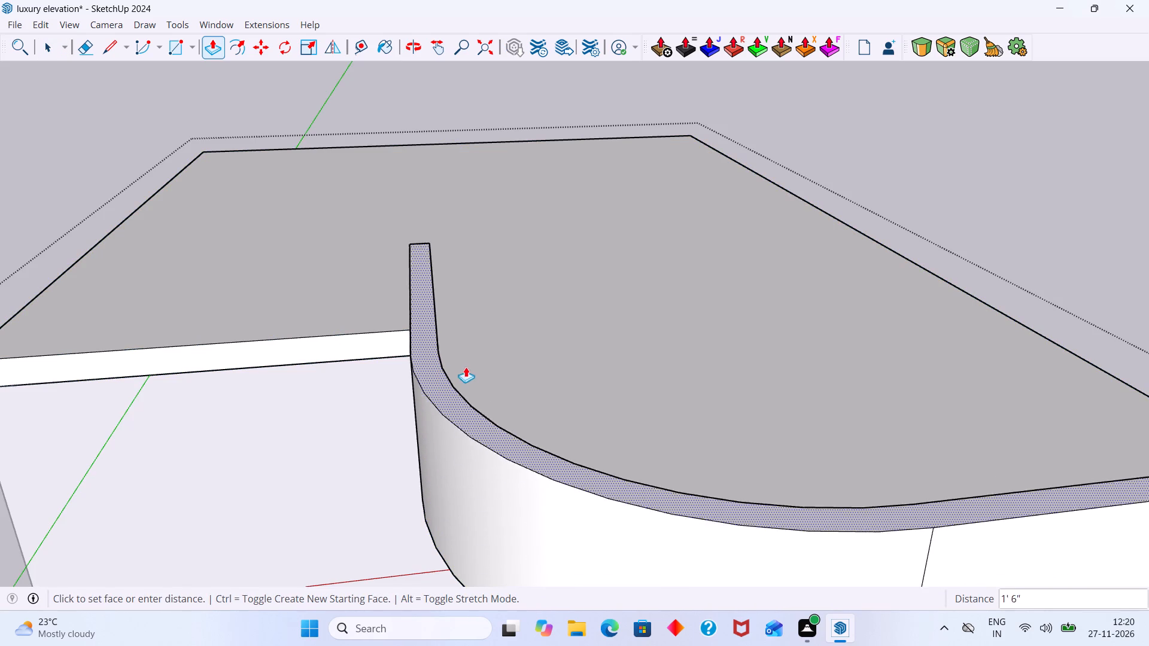
scroll(466, 367, down, 17)
middle_drag(500, 358, 420, 431)
scroll(420, 431, up, 1)
scroll(441, 425, down, 7)
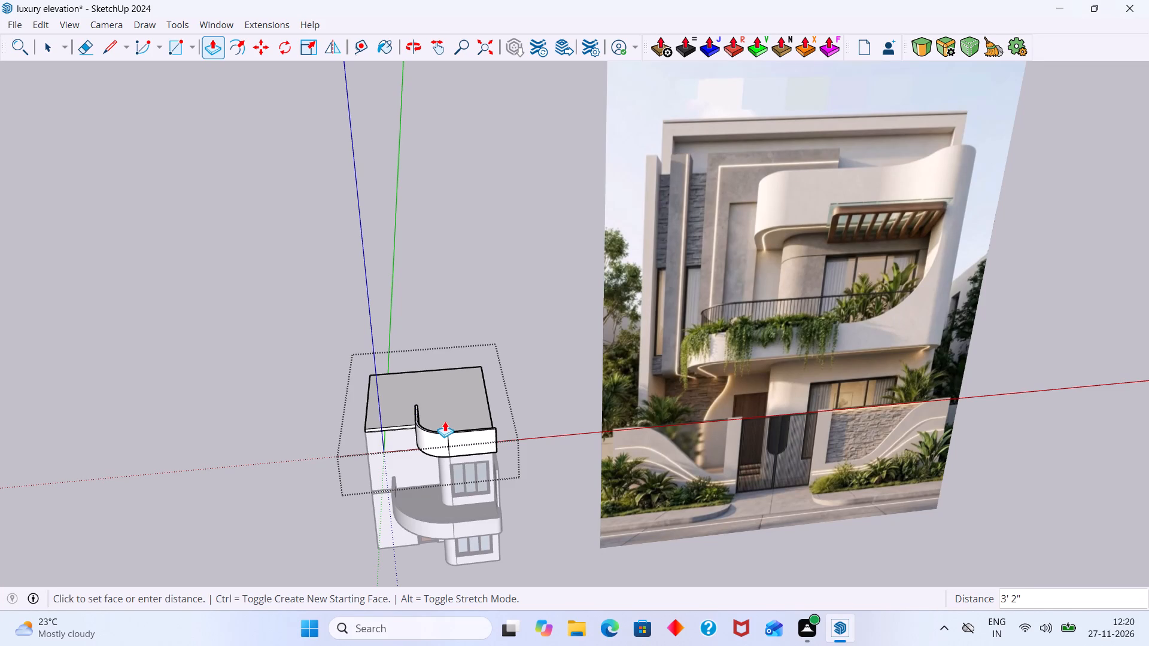
click(446, 425)
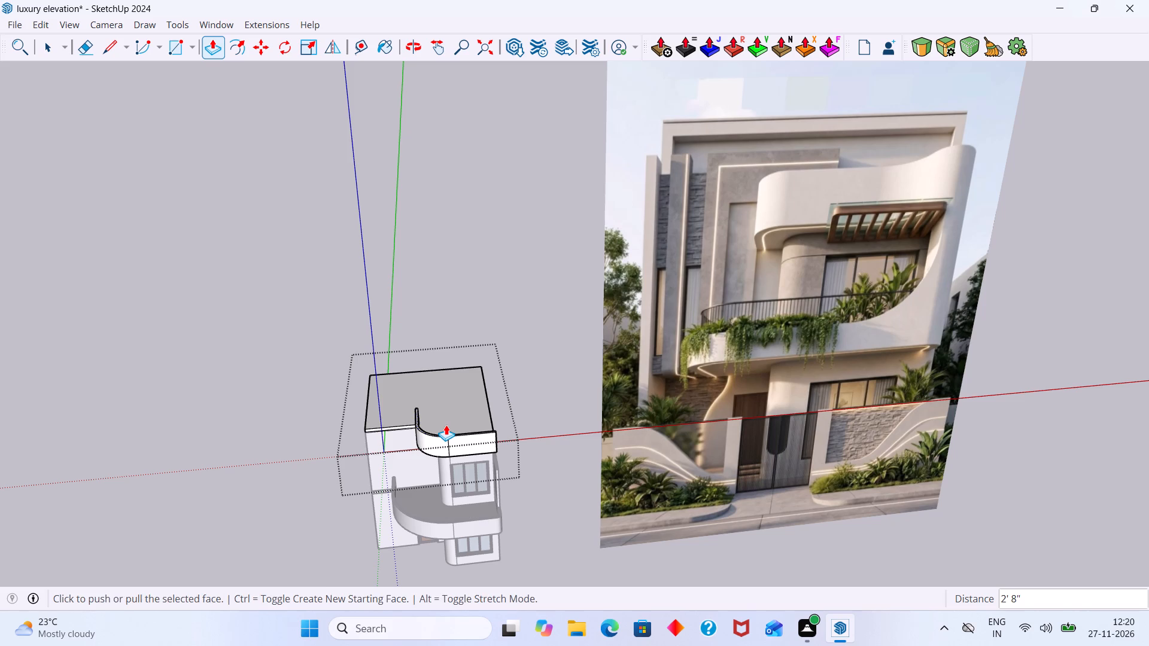
key(space)
click(561, 356)
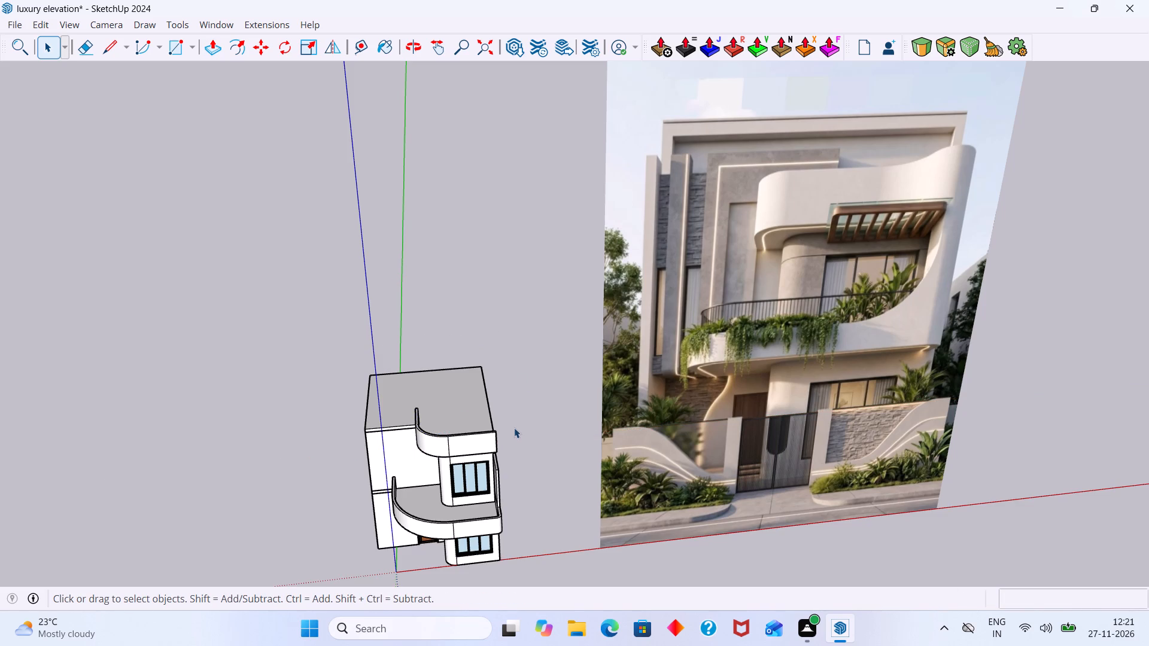
Examine the curved roof parapet and the balcony from above and from the front, comparing them with the reference image.
shift+middle_drag(503, 428, 415, 464)
middle_drag(428, 464, 353, 467)
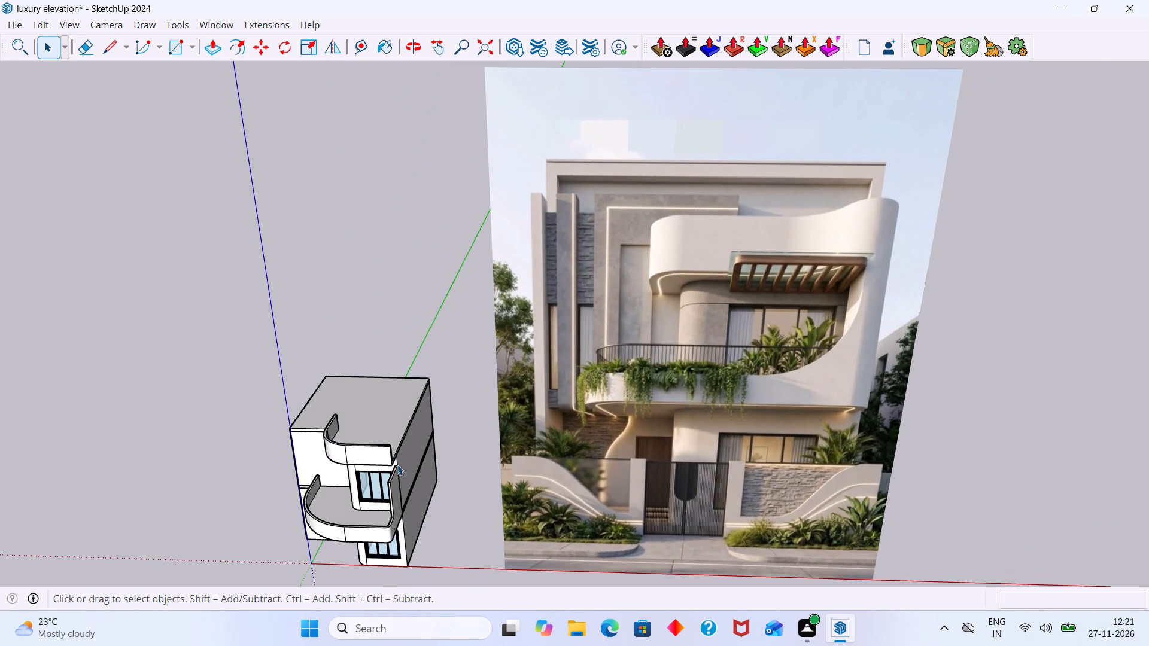
scroll(397, 468, up, 2)
scroll(399, 467, down, 1)
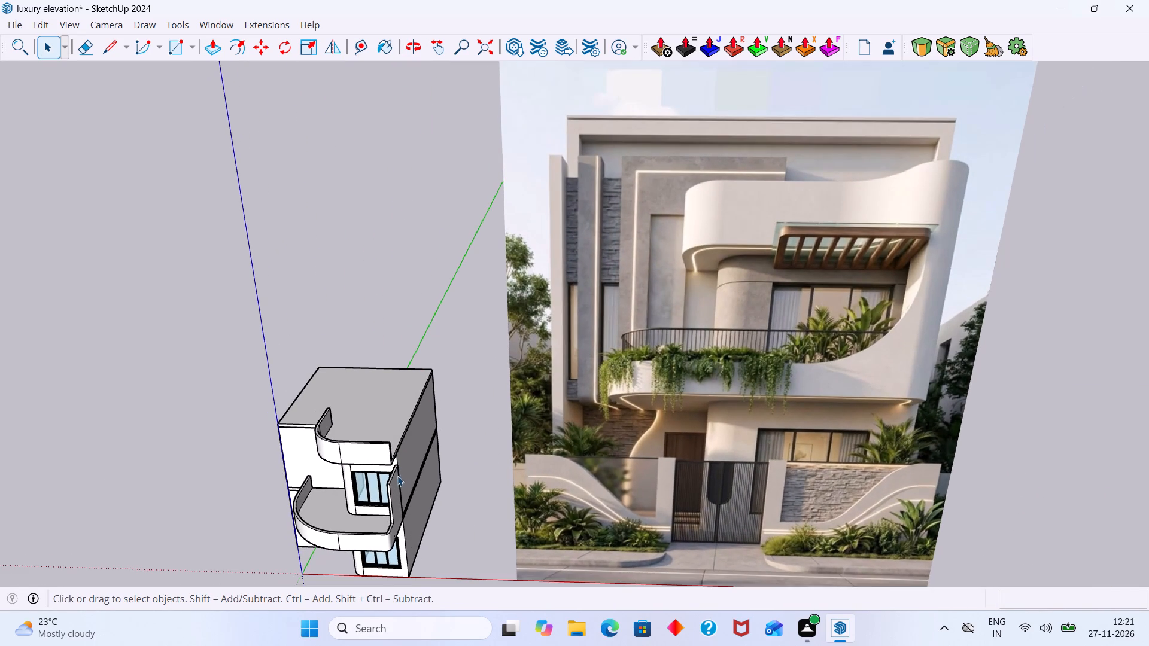
middle_drag(391, 490, 399, 417)
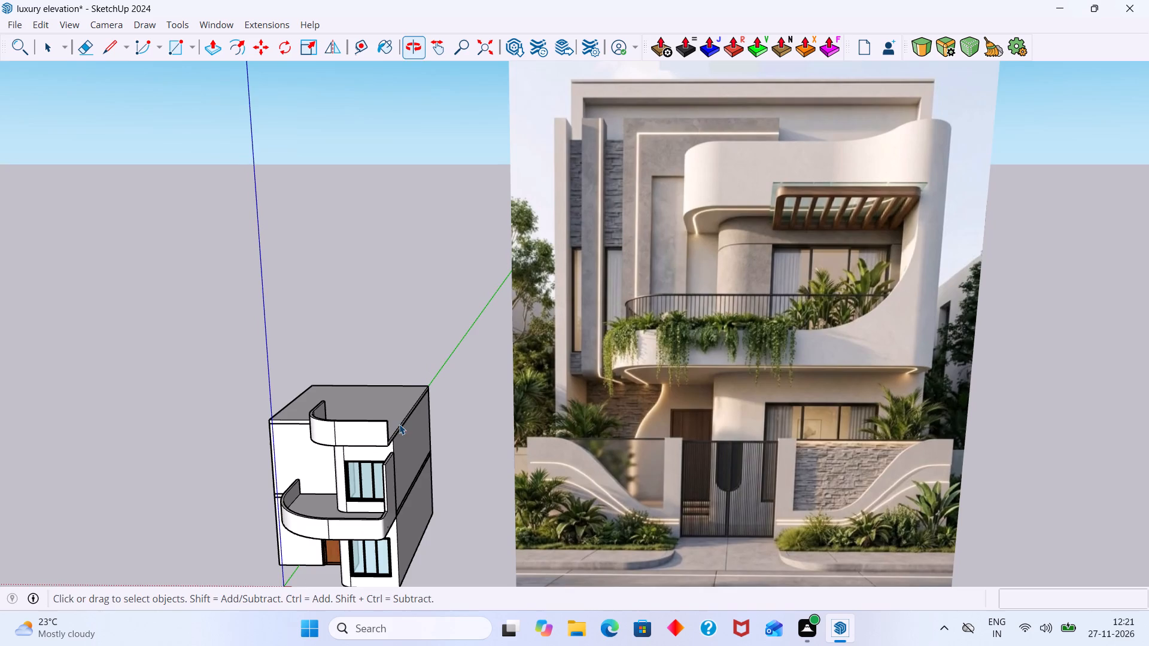
shift+middle_drag(402, 435, 330, 515)
middle_drag(312, 508, 275, 429)
middle_drag(309, 513, 372, 412)
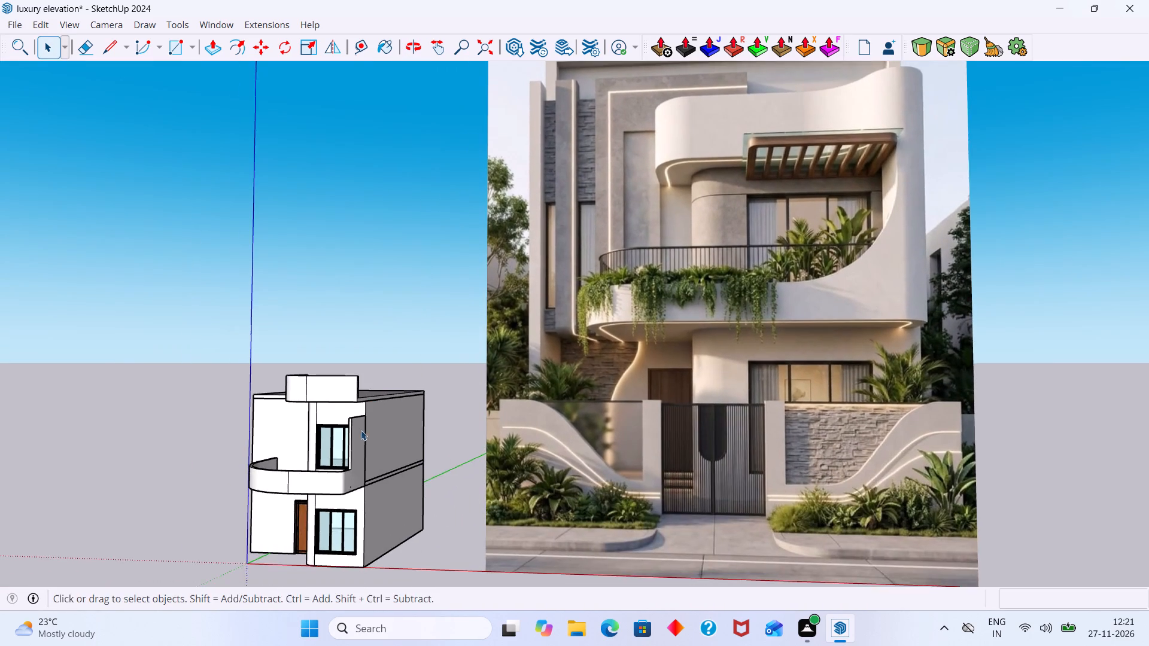
middle_drag(344, 432, 335, 470)
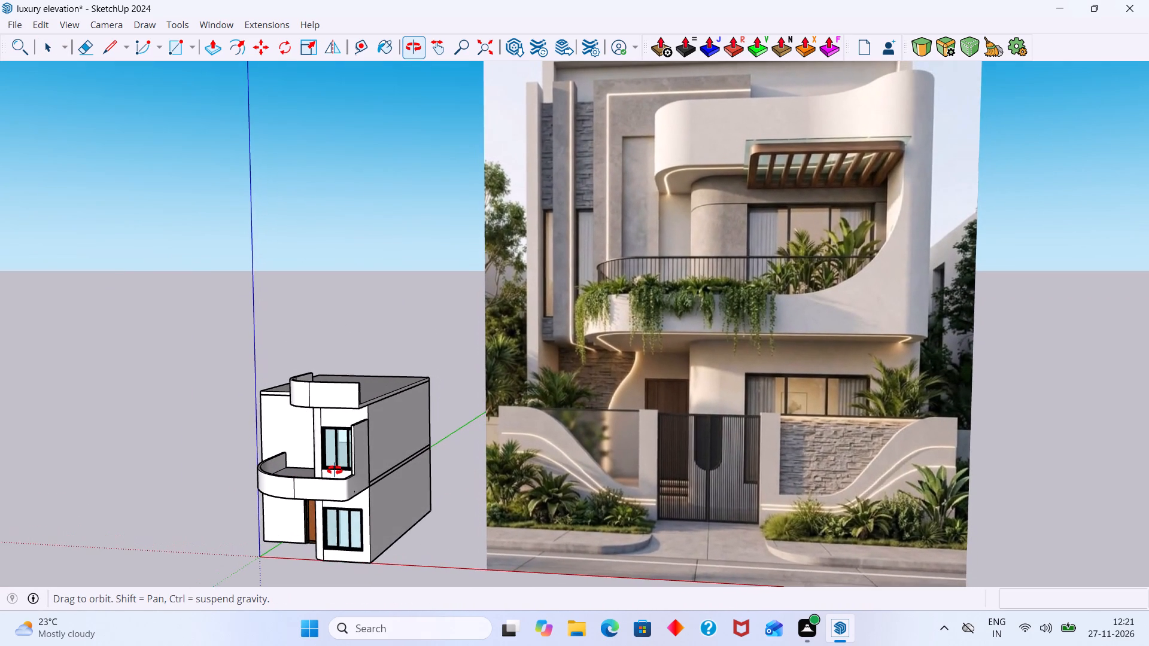
middle_drag(335, 470, 308, 487)
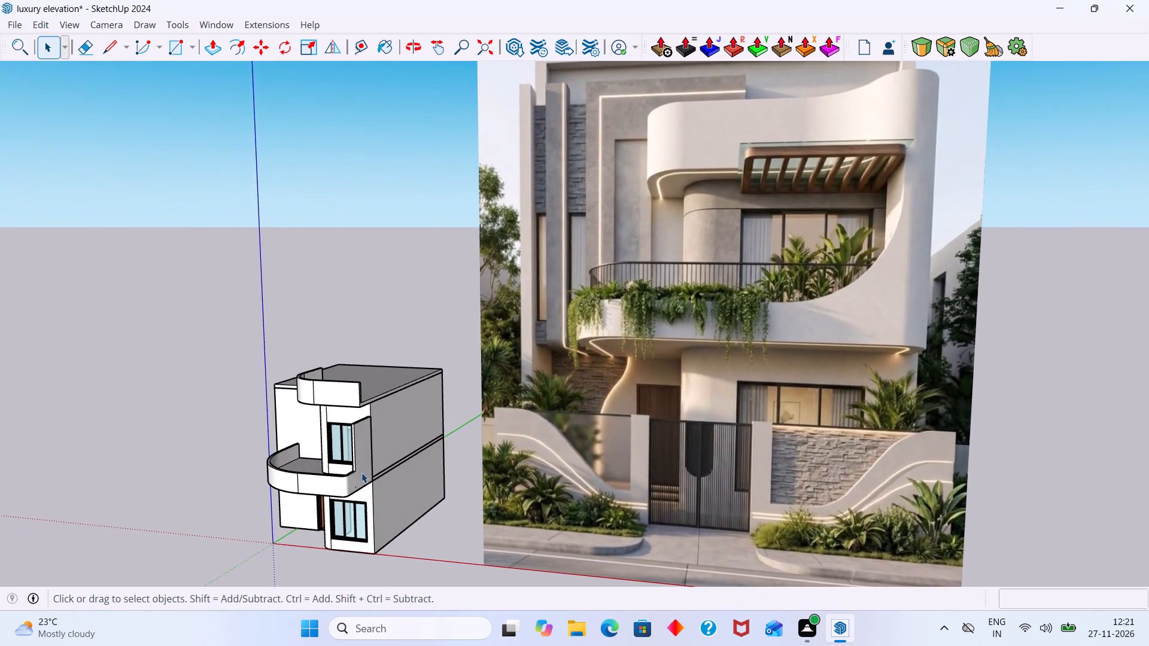
Inside the balcony group, extend the tall side wall's front face about 1' 9" to the start of the parapet's rounded corner, and close the group.
scroll(361, 473, up, 15)
middle_drag(353, 467, 397, 467)
scroll(373, 516, up, 2)
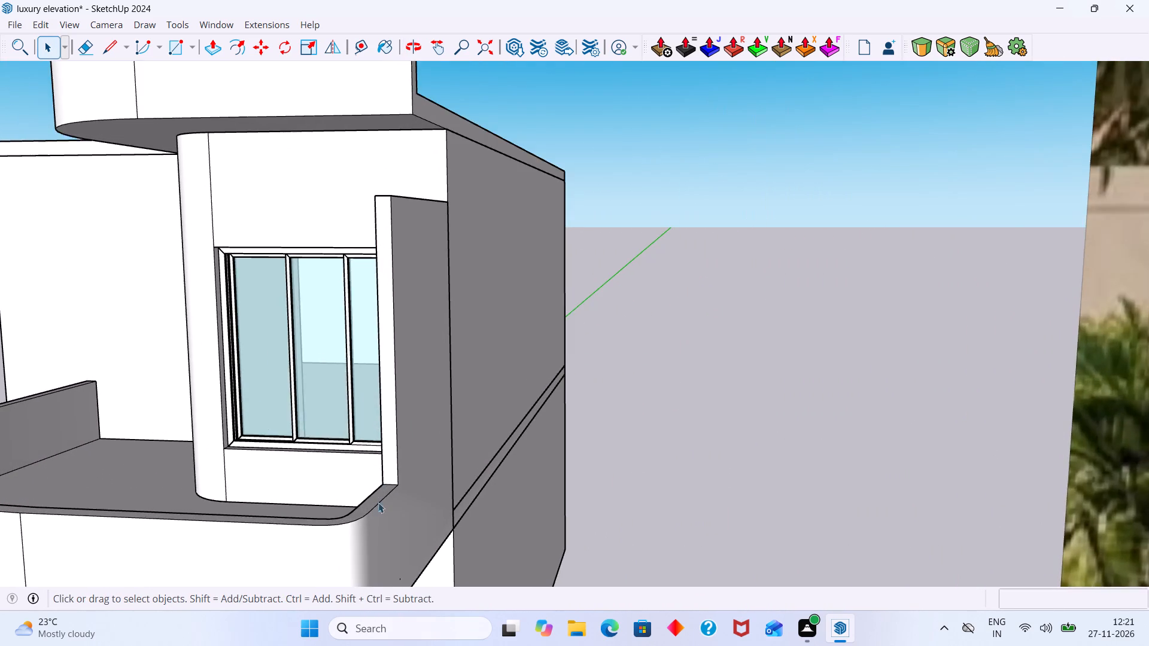
scroll(378, 499, up, 2)
scroll(386, 490, down, 9)
middle_drag(387, 469, 409, 468)
scroll(405, 470, up, 3)
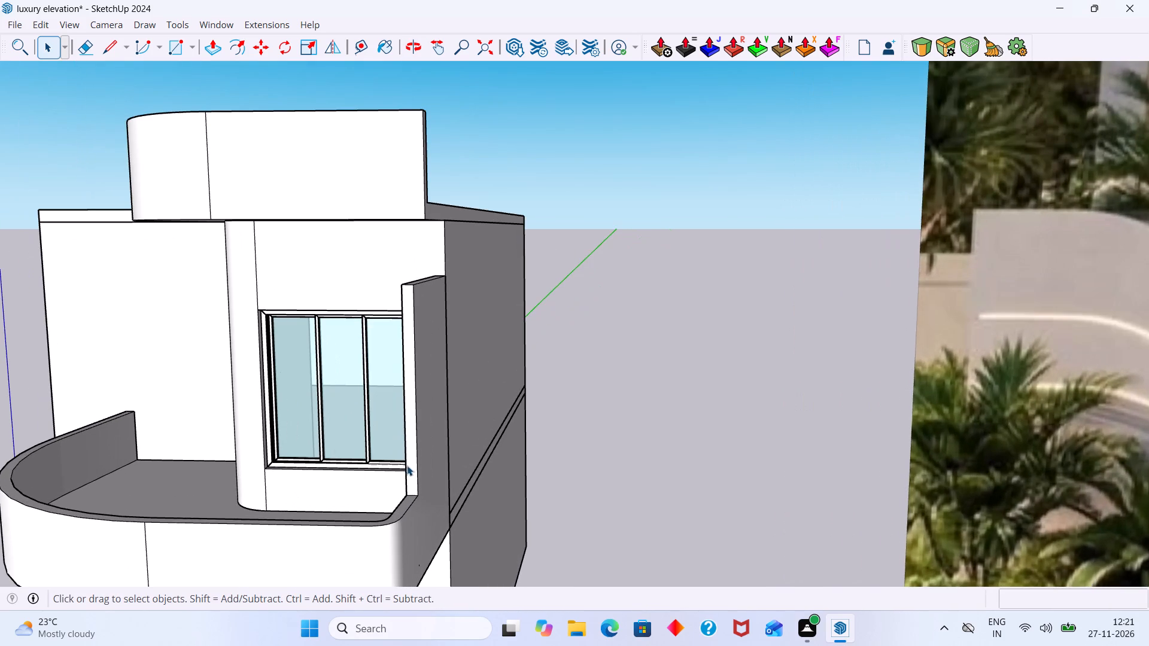
click(409, 462)
double_click(411, 462)
click(411, 464)
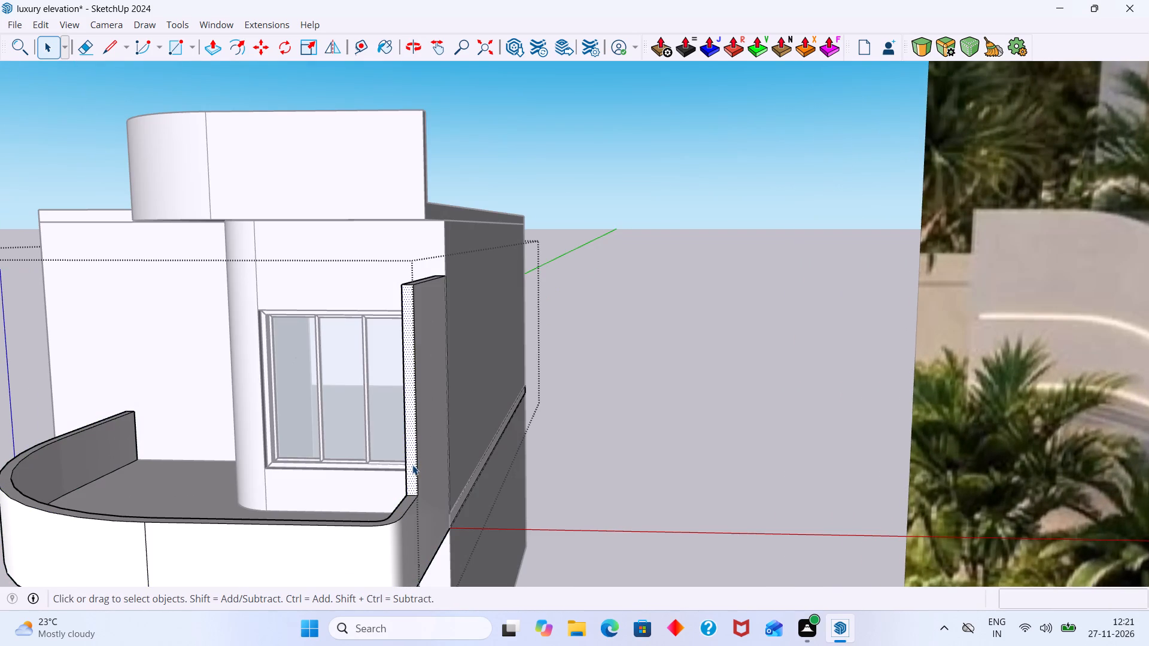
key(p)
click(412, 465)
scroll(393, 517, up, 4)
middle_drag(393, 517, 285, 545)
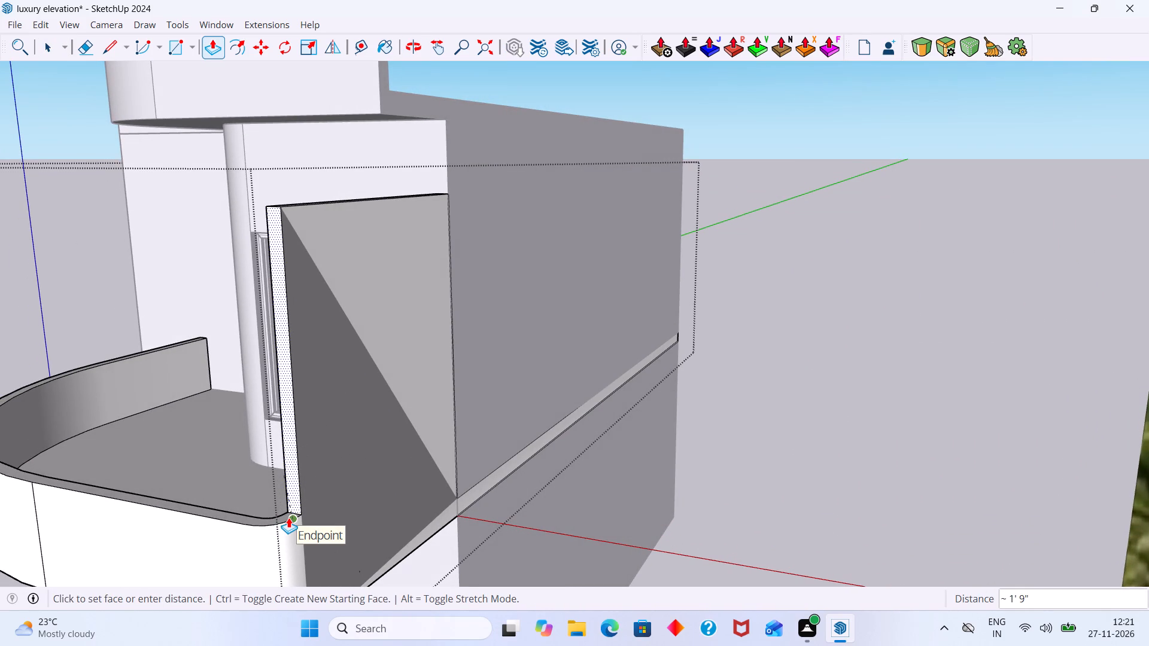
click(288, 517)
scroll(348, 492, down, 16)
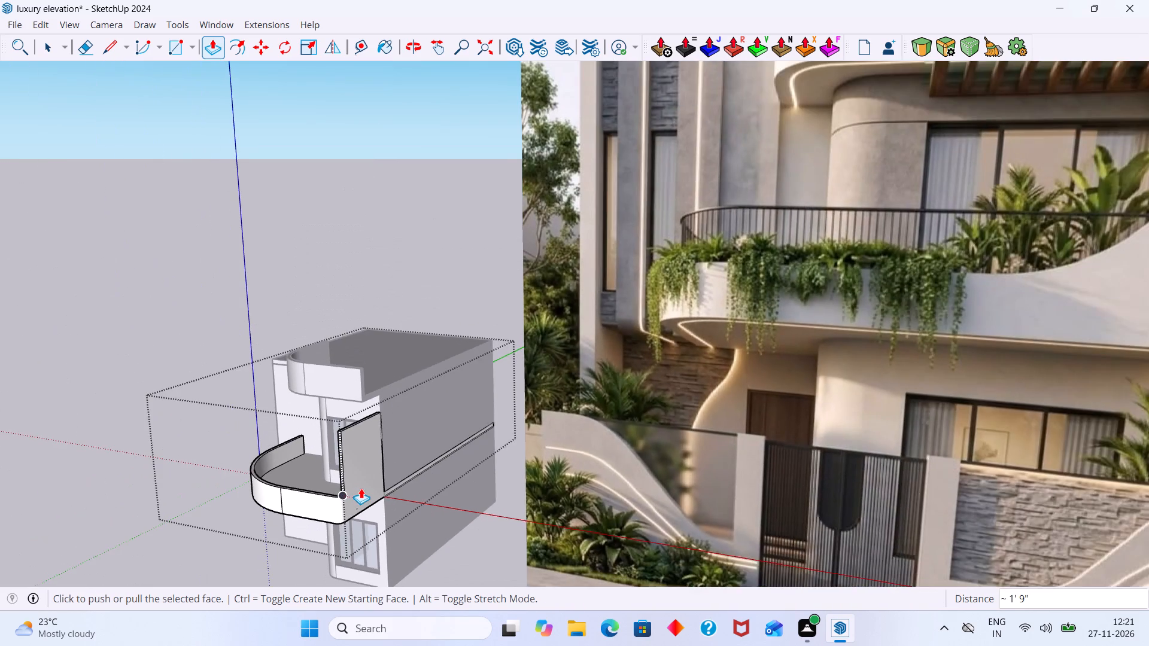
scroll(361, 488, down, 2)
key(space)
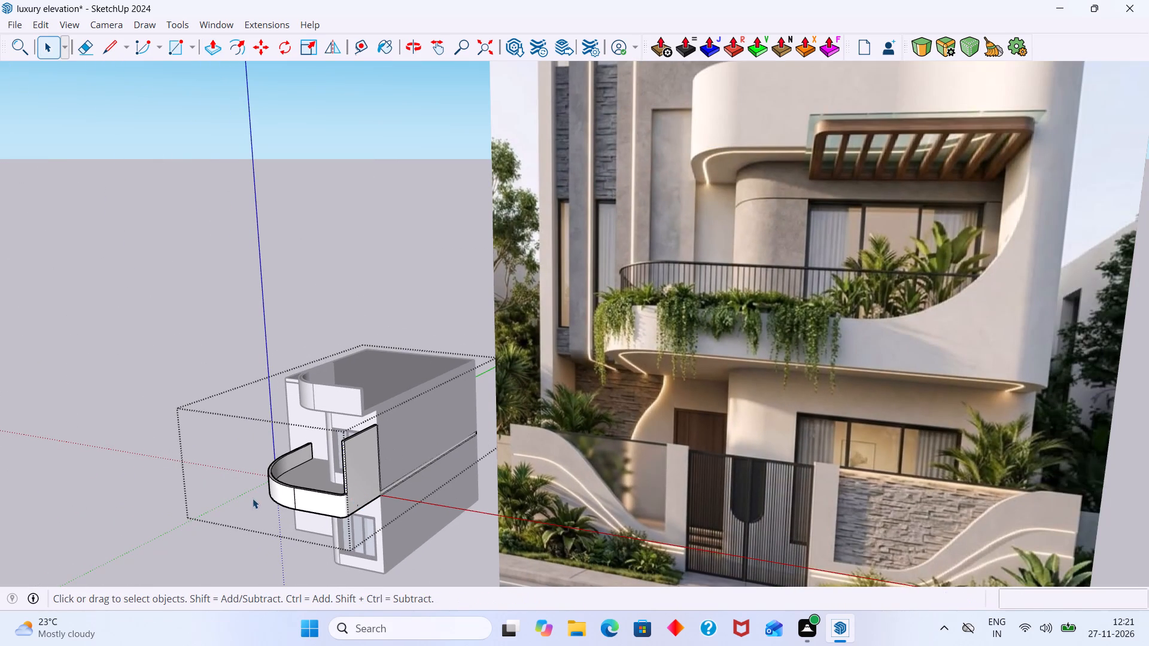
click(130, 435)
middle_drag(358, 507, 464, 538)
scroll(384, 533, up, 12)
scroll(407, 532, down, 18)
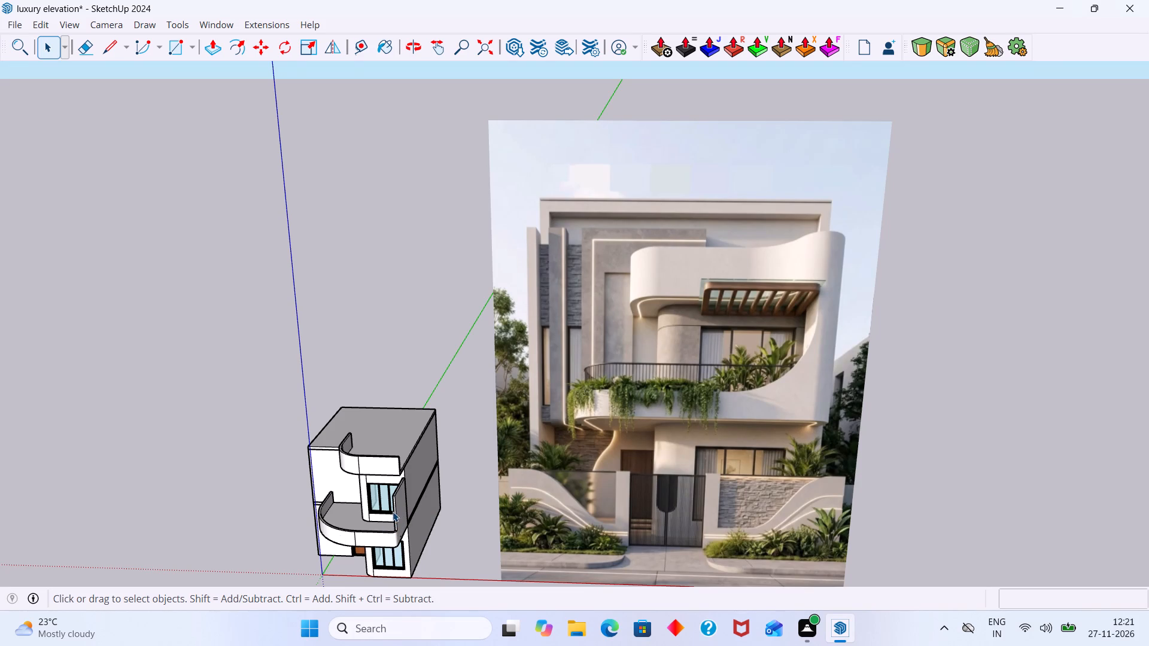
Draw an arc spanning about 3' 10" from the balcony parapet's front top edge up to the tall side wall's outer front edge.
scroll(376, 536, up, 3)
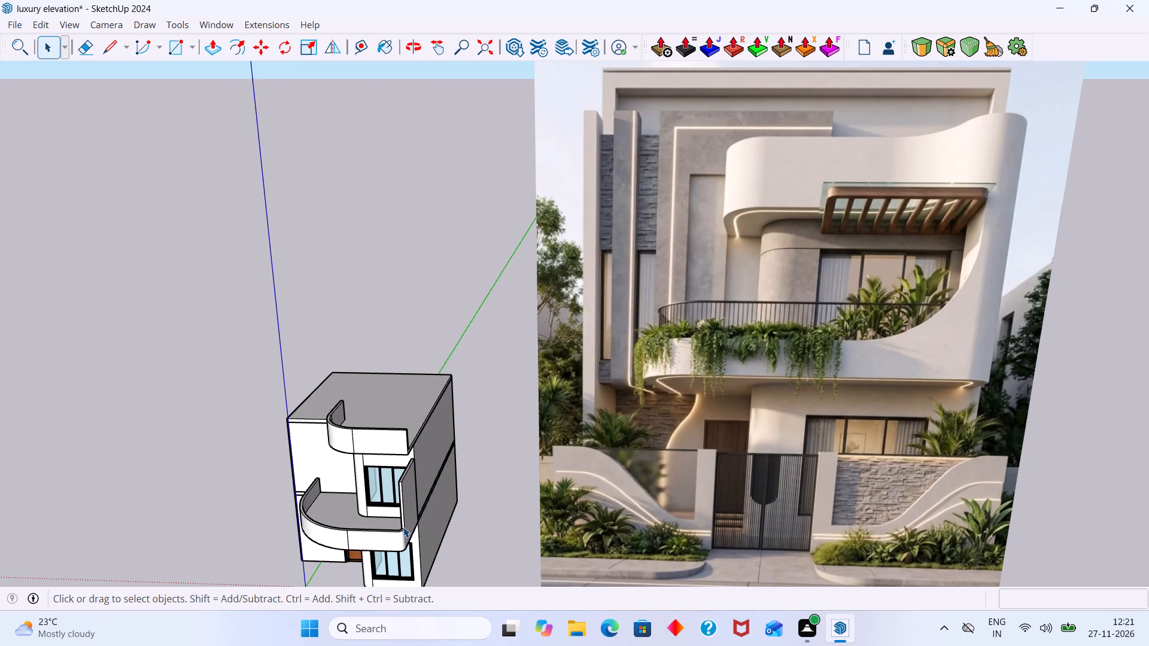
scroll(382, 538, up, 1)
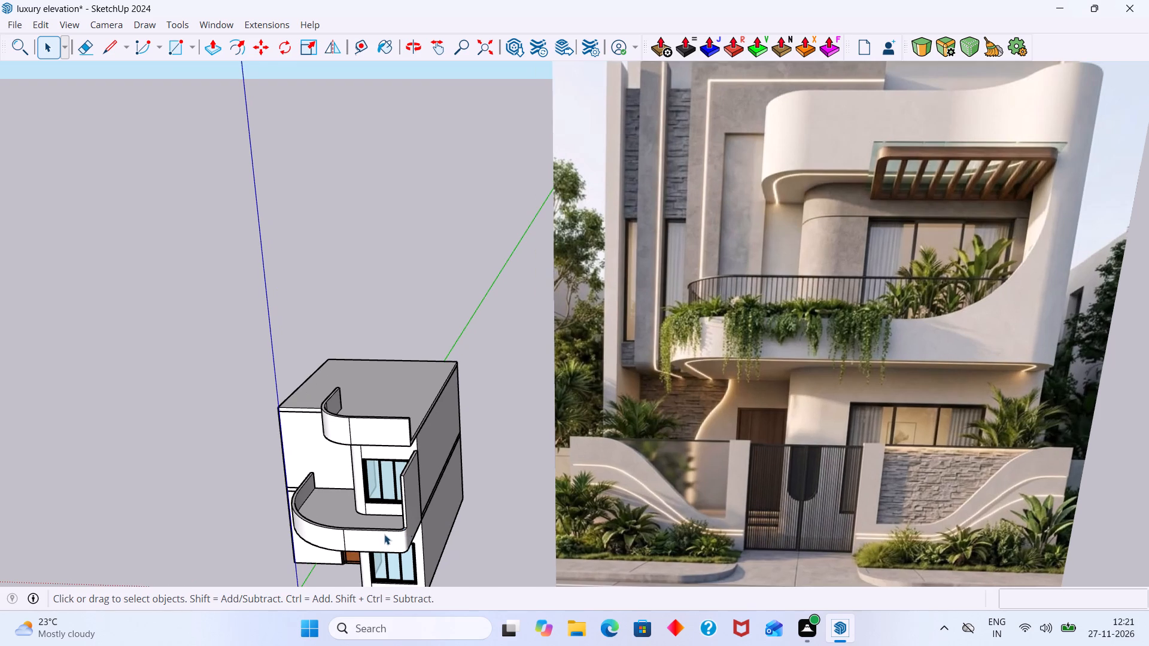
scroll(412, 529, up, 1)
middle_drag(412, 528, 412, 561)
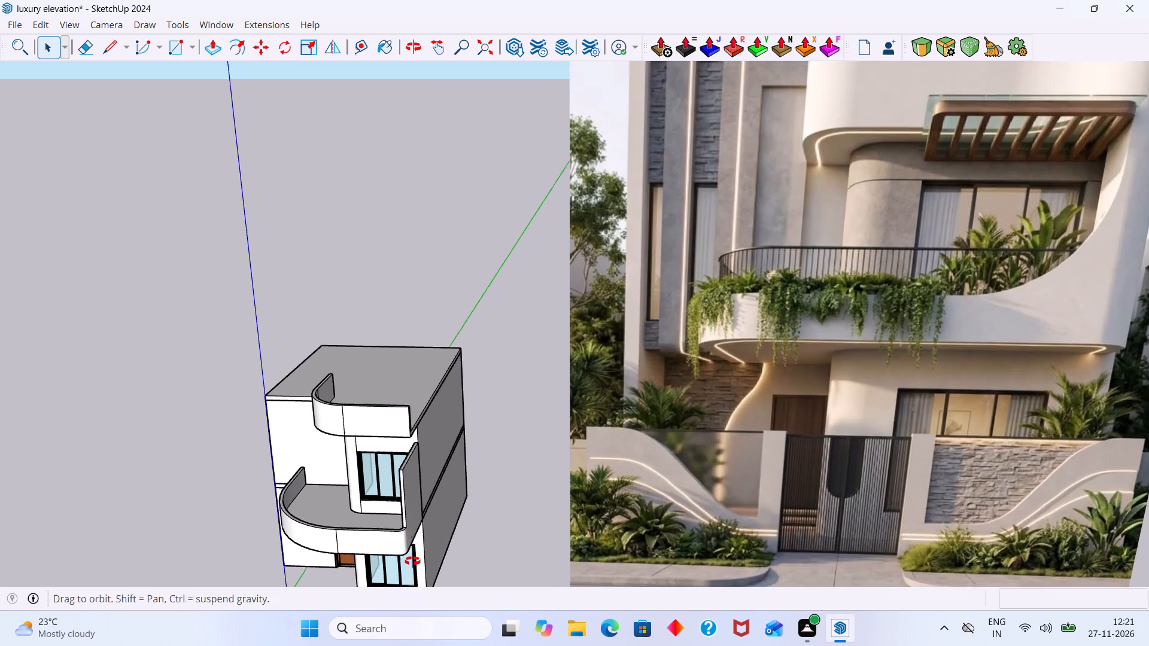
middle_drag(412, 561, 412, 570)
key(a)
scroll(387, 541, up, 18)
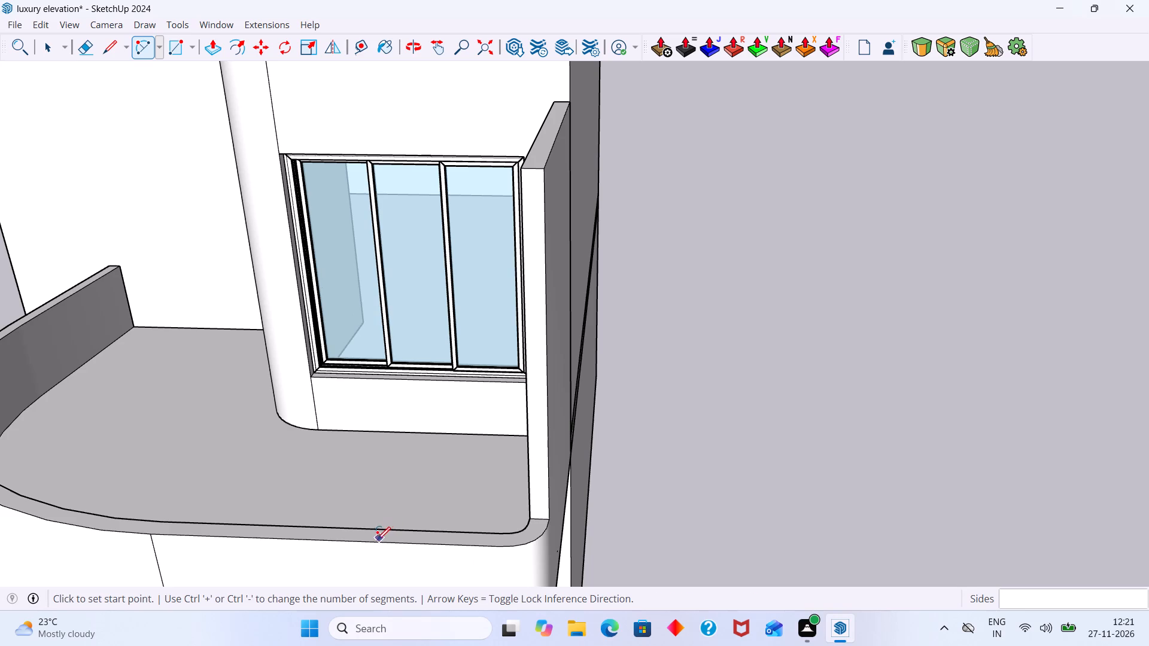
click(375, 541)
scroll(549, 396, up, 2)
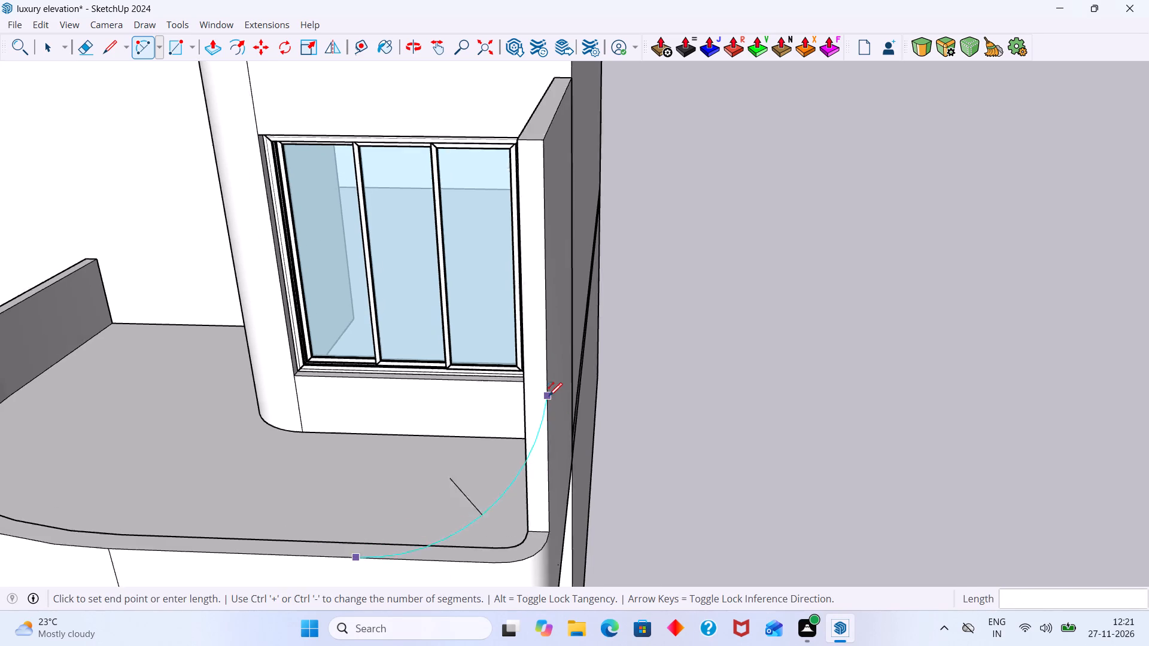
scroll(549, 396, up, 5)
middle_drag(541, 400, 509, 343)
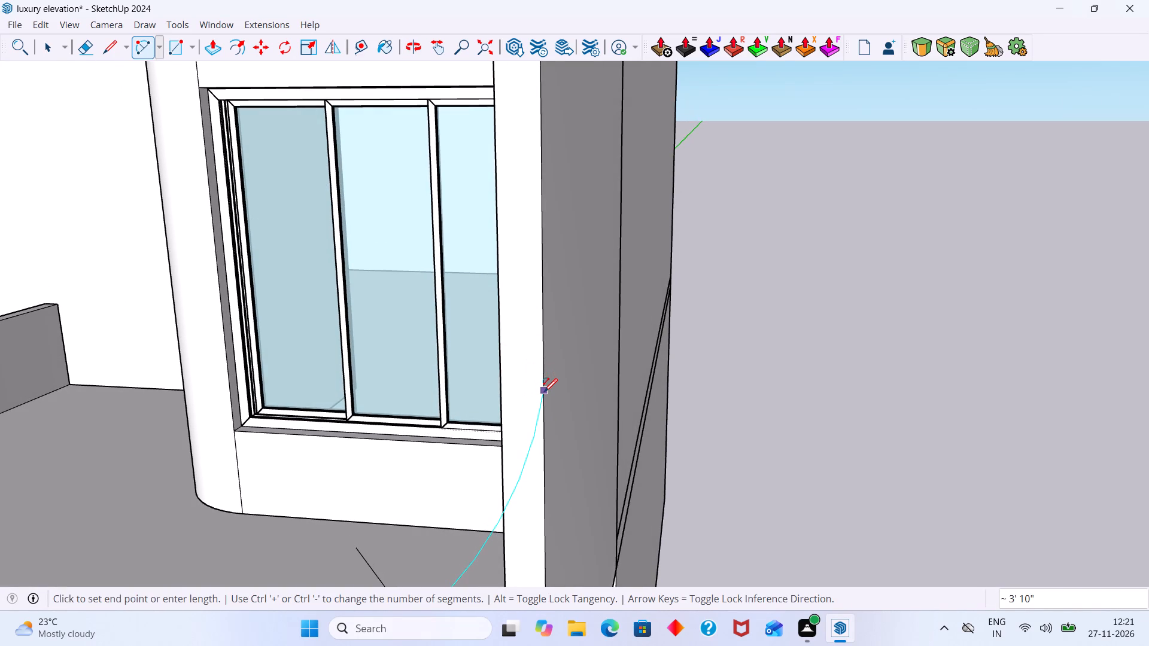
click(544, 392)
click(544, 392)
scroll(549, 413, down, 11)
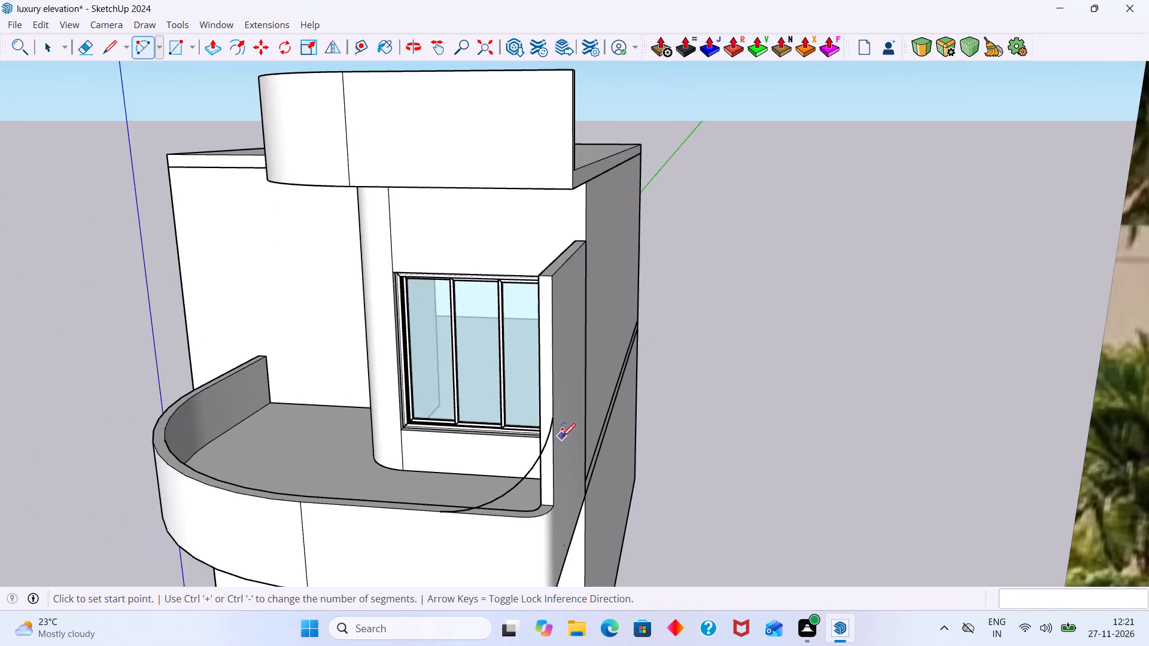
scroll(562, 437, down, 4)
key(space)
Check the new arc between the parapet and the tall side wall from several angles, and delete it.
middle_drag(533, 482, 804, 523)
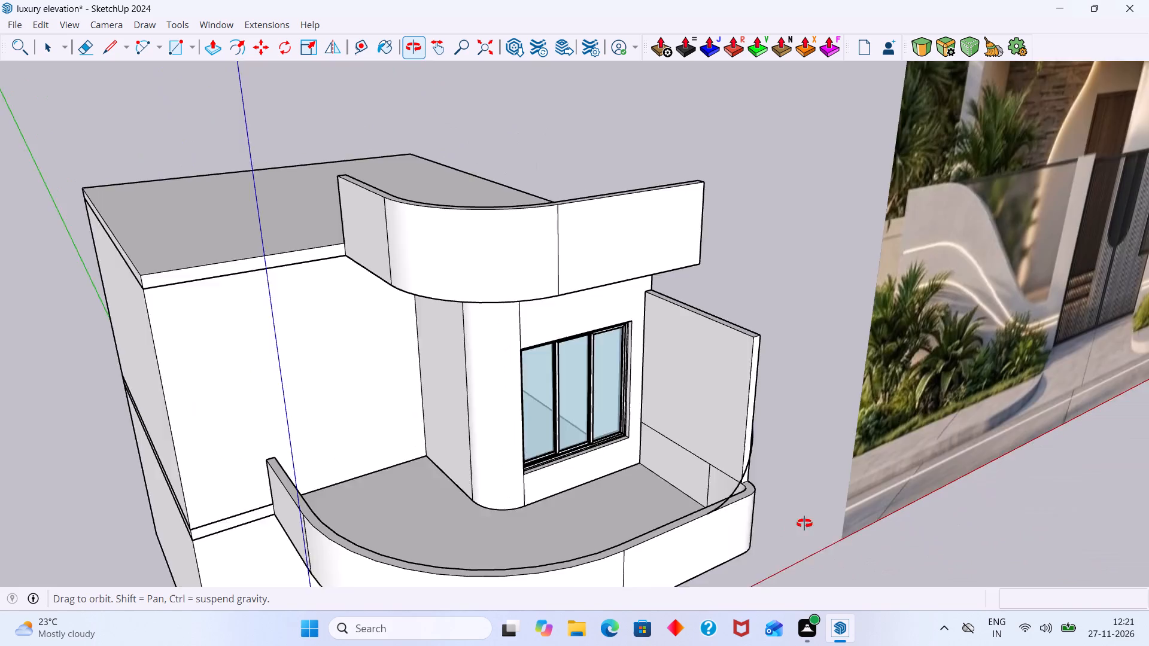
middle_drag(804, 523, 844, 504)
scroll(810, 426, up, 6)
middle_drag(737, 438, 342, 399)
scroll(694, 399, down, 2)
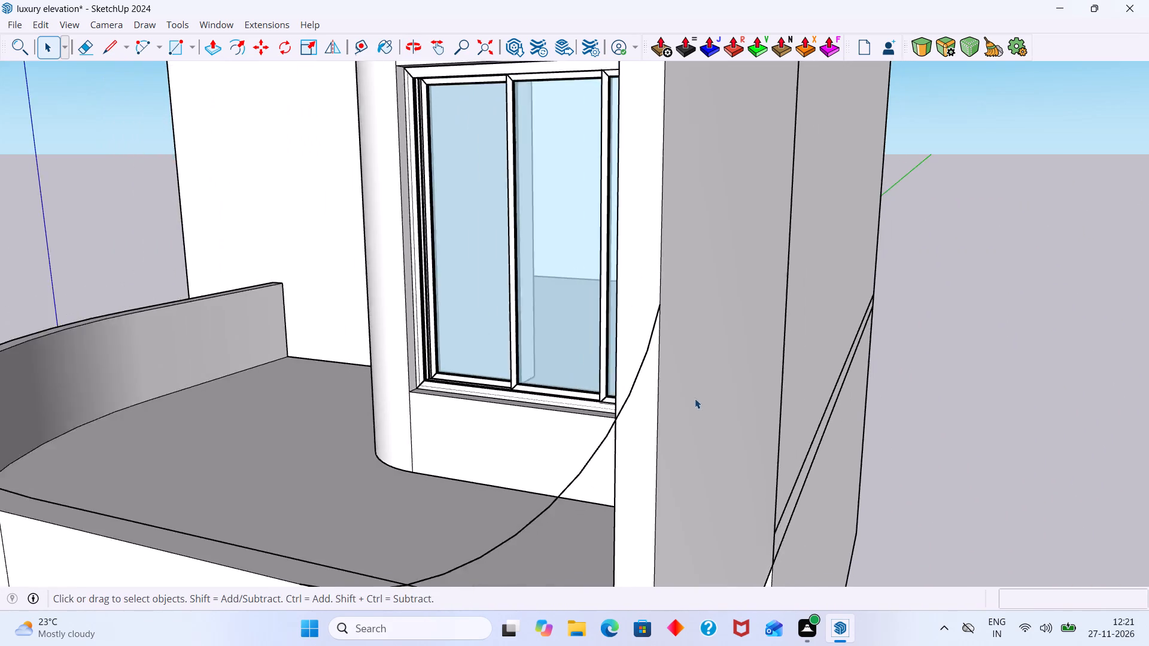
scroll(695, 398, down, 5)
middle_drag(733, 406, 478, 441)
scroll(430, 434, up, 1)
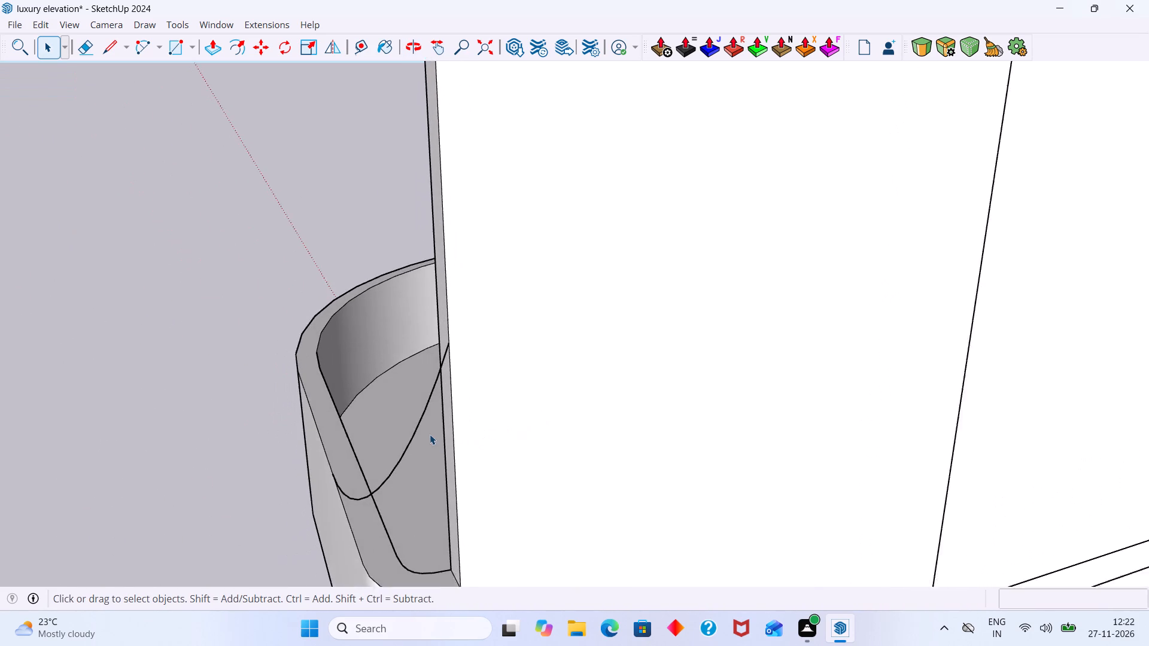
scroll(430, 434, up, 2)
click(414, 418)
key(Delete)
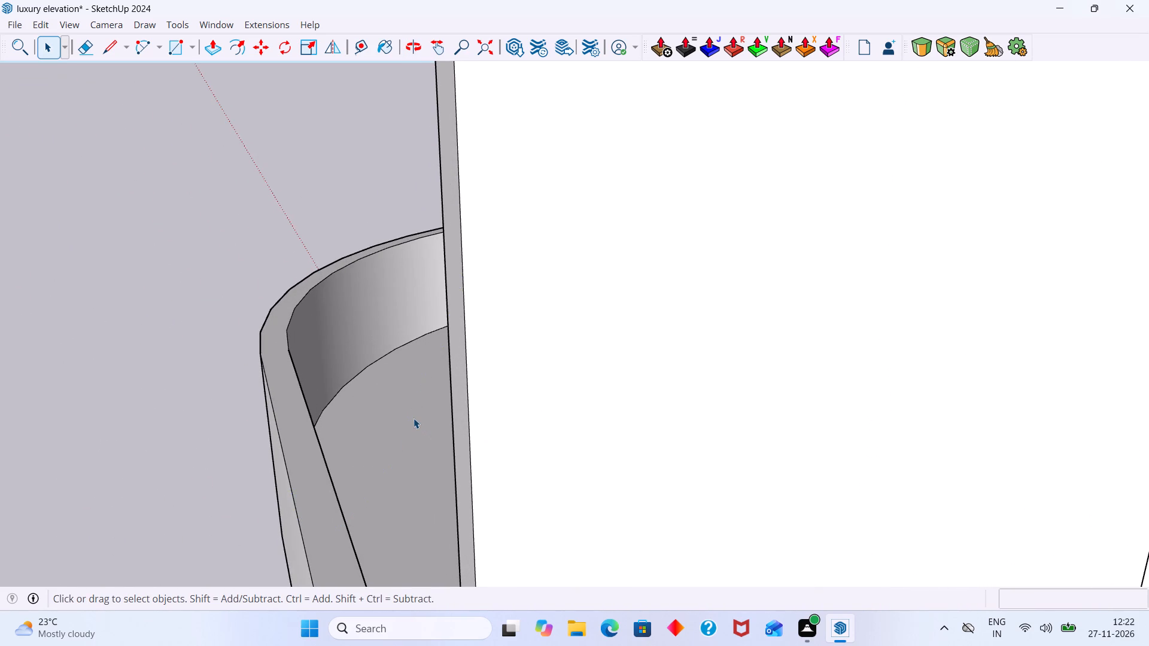
Examine the balcony's parapet corner and tall side wall from several angles, comparing them with the curved side in the reference image.
scroll(422, 418, down, 13)
middle_drag(479, 443, 816, 470)
scroll(810, 464, down, 3)
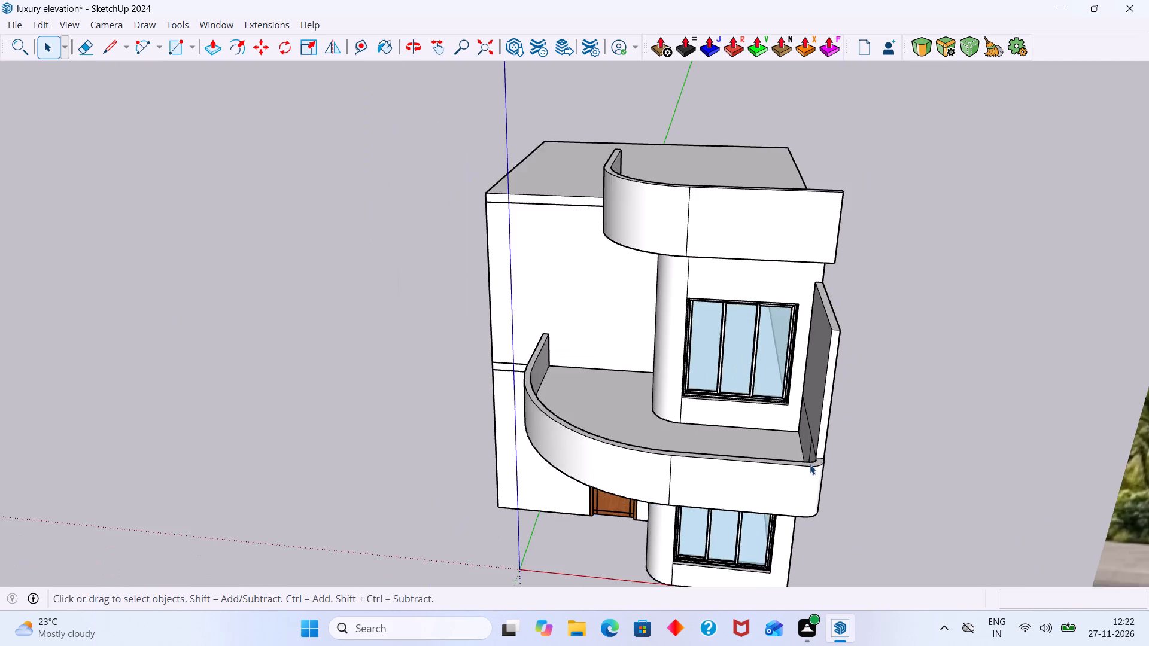
scroll(810, 464, down, 4)
shift+middle_drag(782, 463, 531, 469)
scroll(578, 469, down, 8)
shift+middle_drag(641, 466, 475, 470)
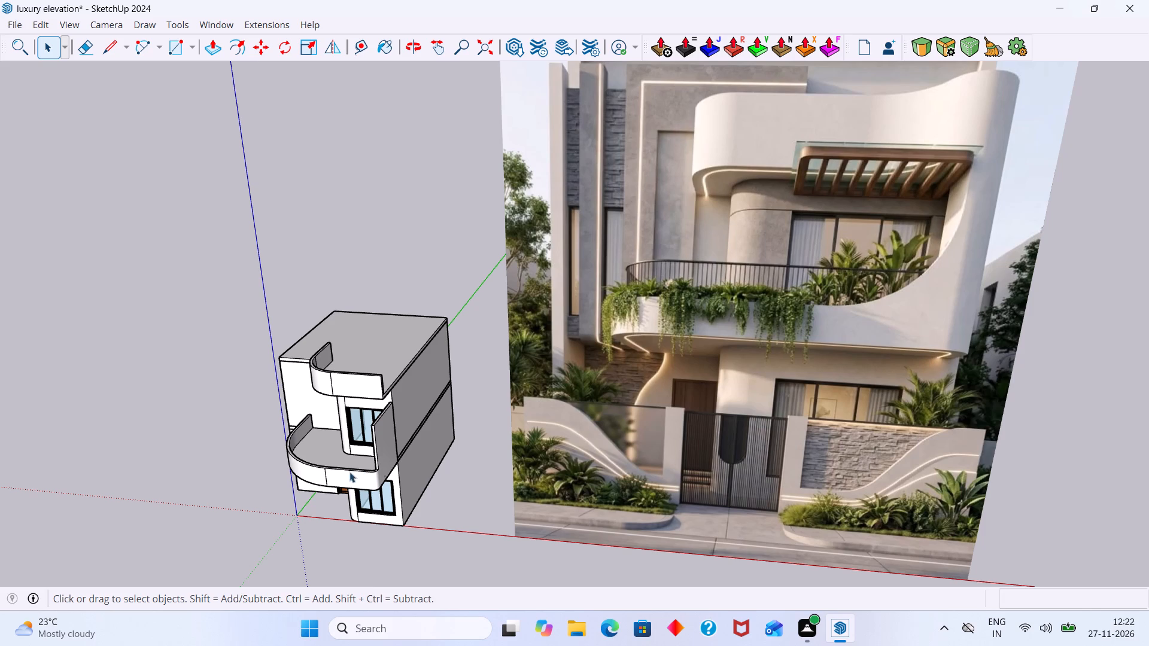
scroll(353, 468, up, 11)
scroll(356, 467, down, 6)
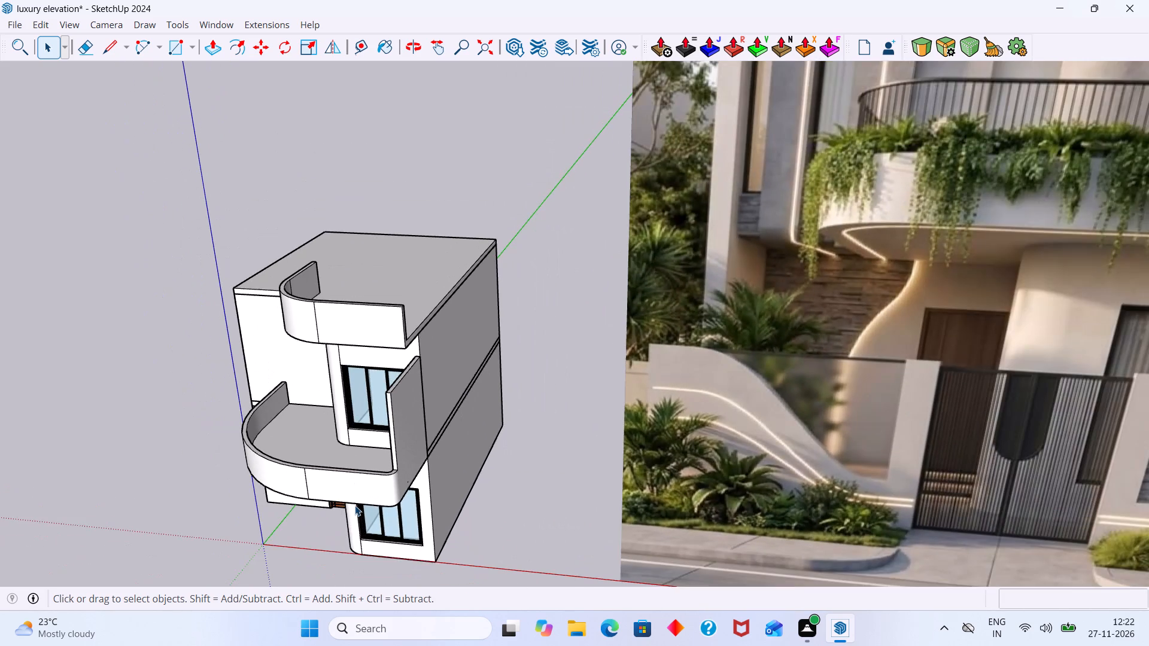
scroll(391, 435, down, 6)
middle_drag(389, 432, 425, 418)
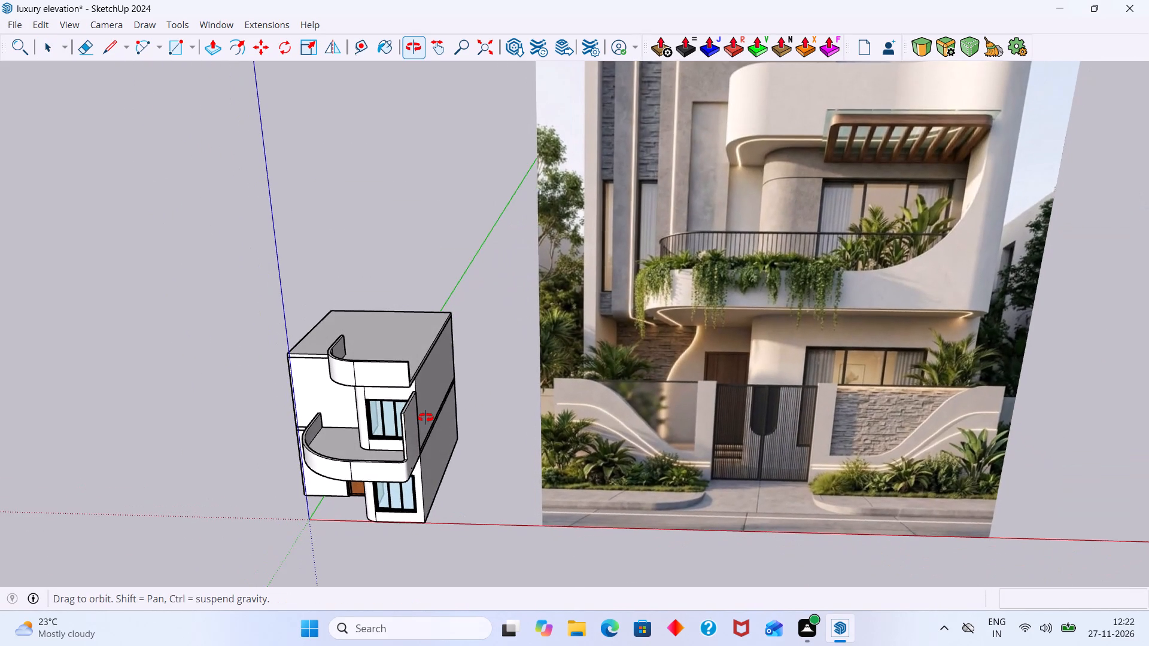
middle_drag(425, 418, 480, 408)
scroll(409, 450, up, 16)
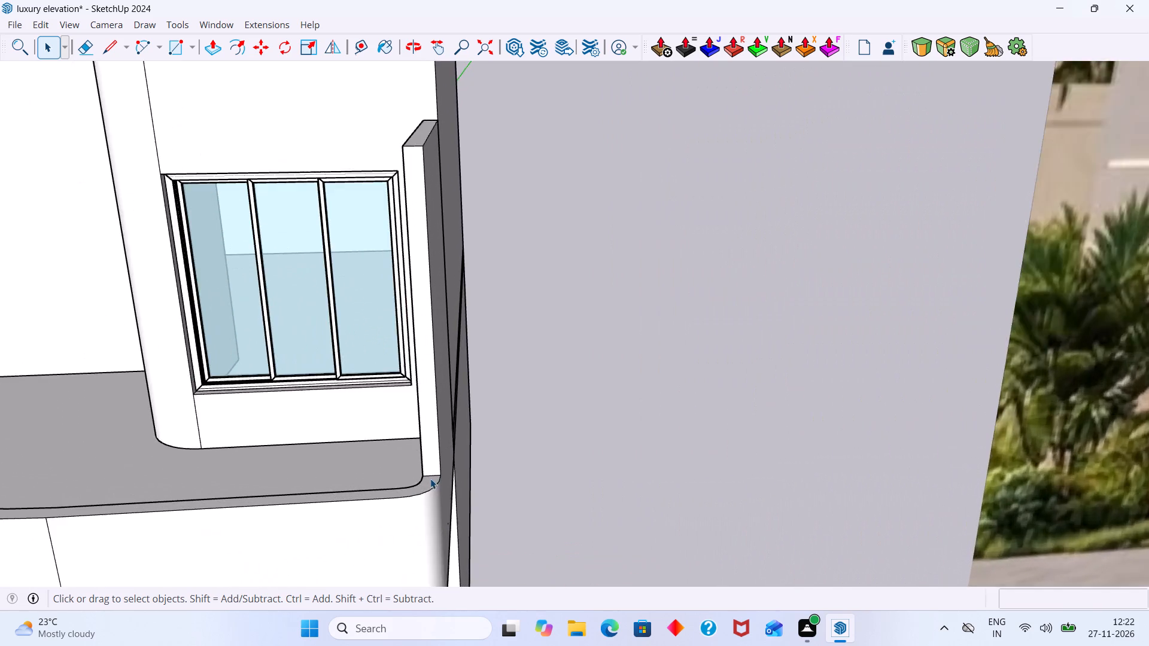
scroll(430, 479, up, 6)
scroll(339, 511, down, 9)
middle_drag(326, 505, 464, 464)
scroll(452, 472, down, 2)
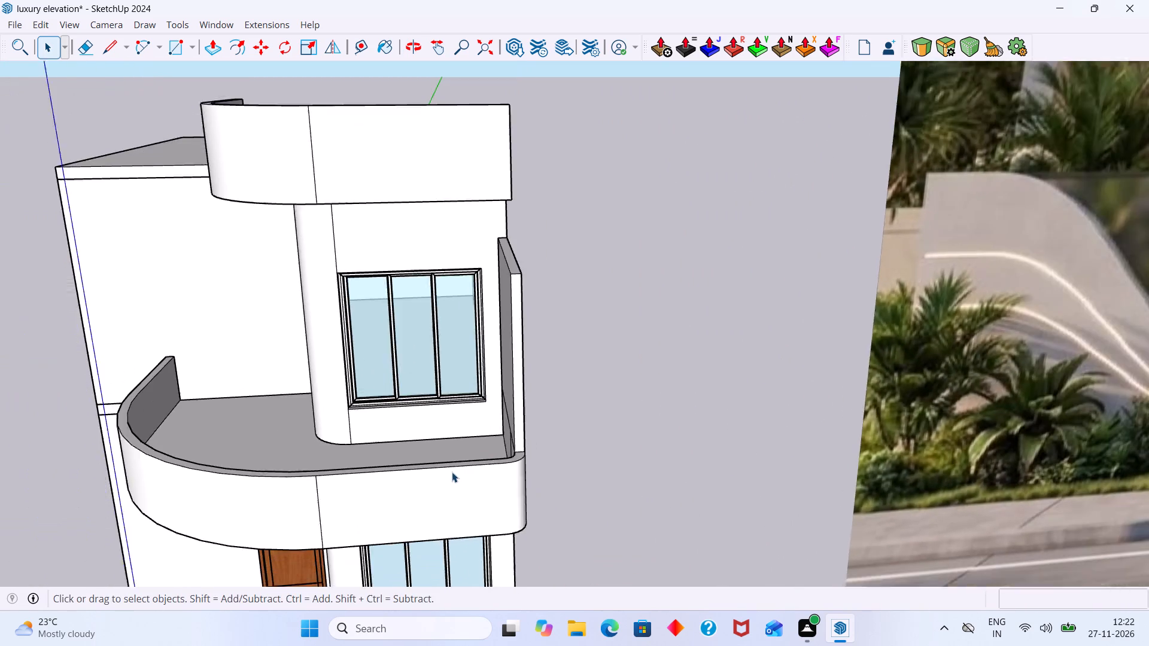
scroll(452, 472, down, 3)
middle_drag(449, 474, 476, 481)
scroll(460, 482, up, 2)
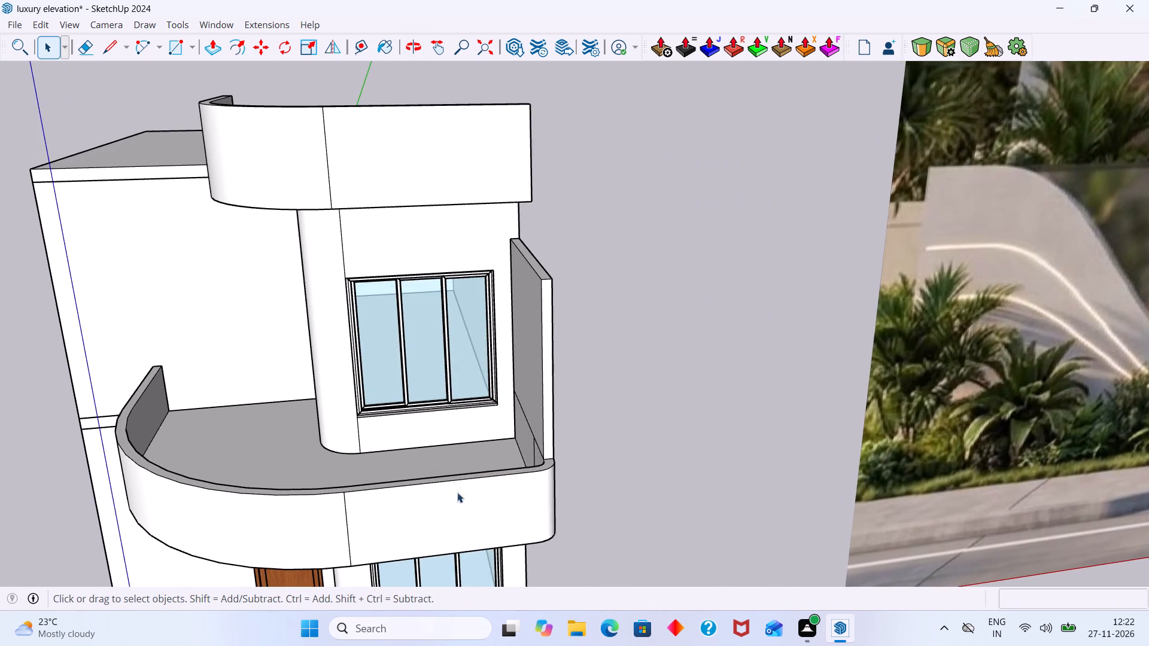
Inside the balcony group, draw a 4" line across the top of the parapet's straight front section, splitting off the rounded corner portion.
middle_drag(457, 492, 475, 546)
key(l)
scroll(362, 549, up, 7)
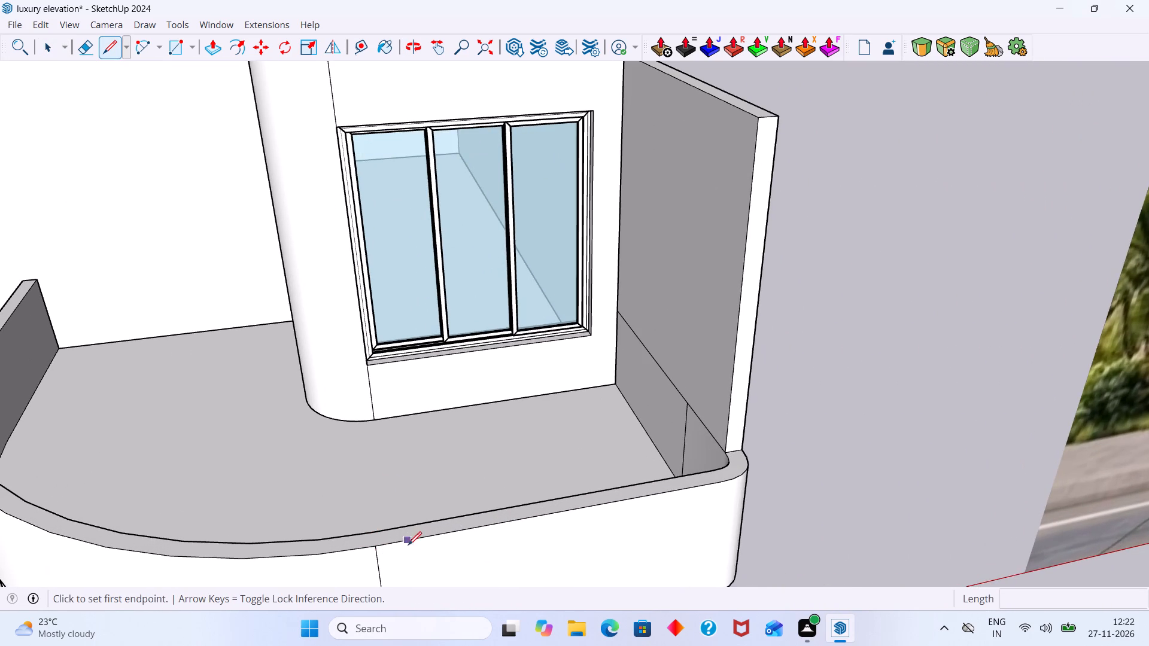
key(space)
click(450, 523)
scroll(449, 526, up, 2)
middle_drag(465, 517, 429, 535)
scroll(488, 520, up, 3)
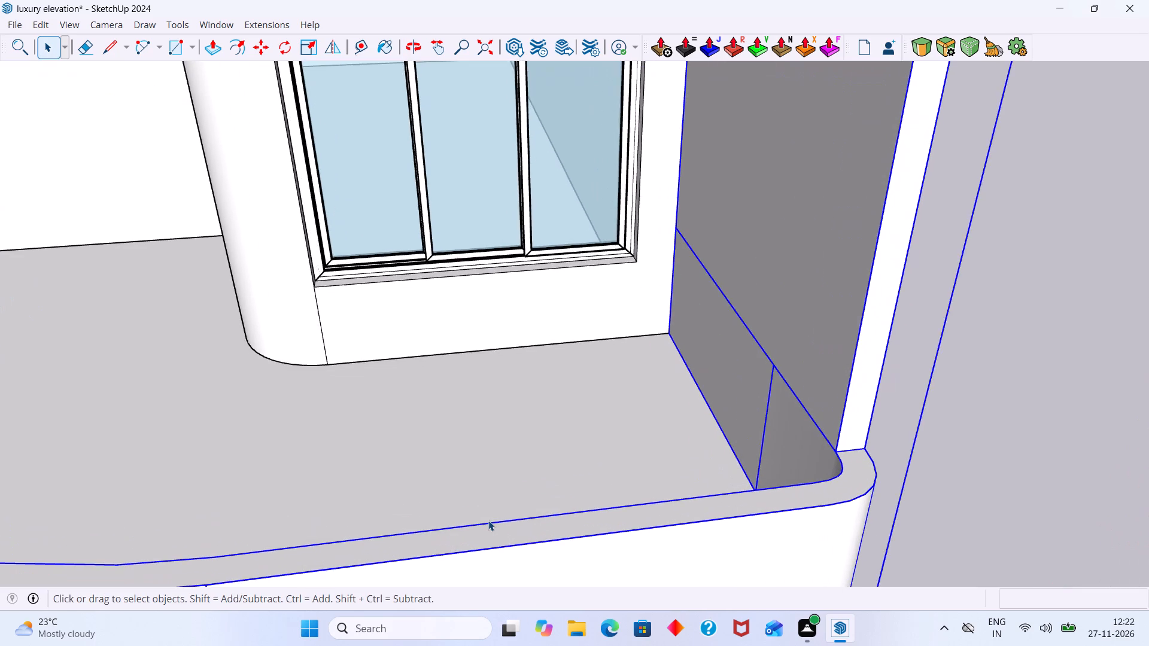
double_click(501, 531)
click(501, 531)
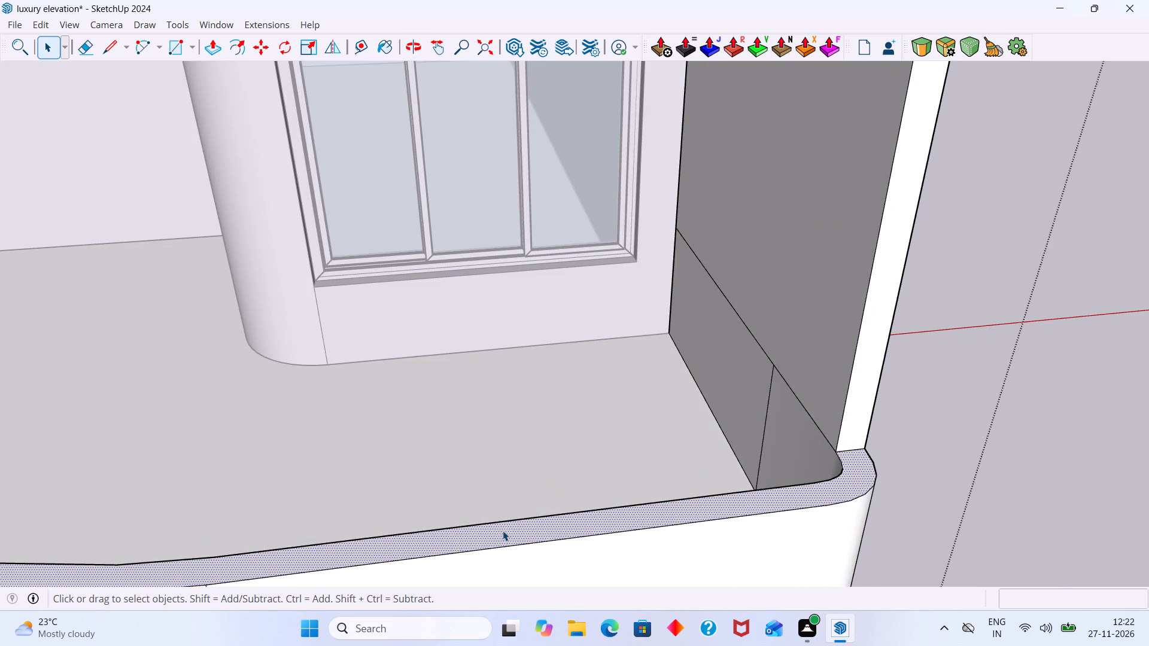
key(l)
scroll(454, 495, down, 4)
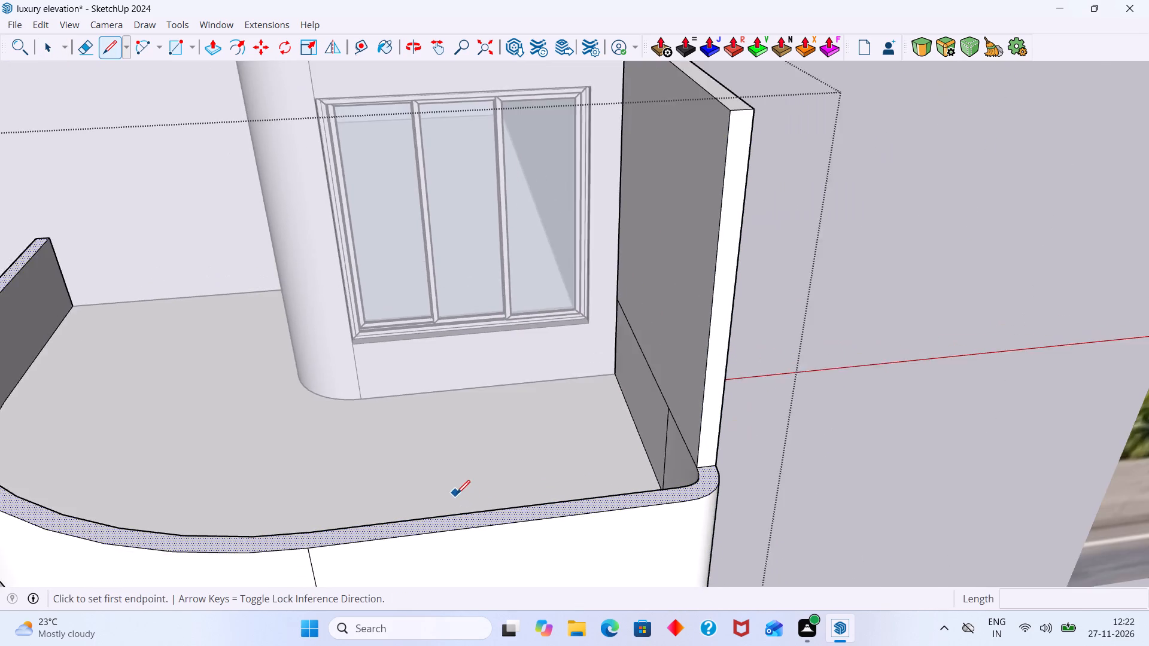
scroll(457, 493, down, 19)
scroll(484, 515, down, 3)
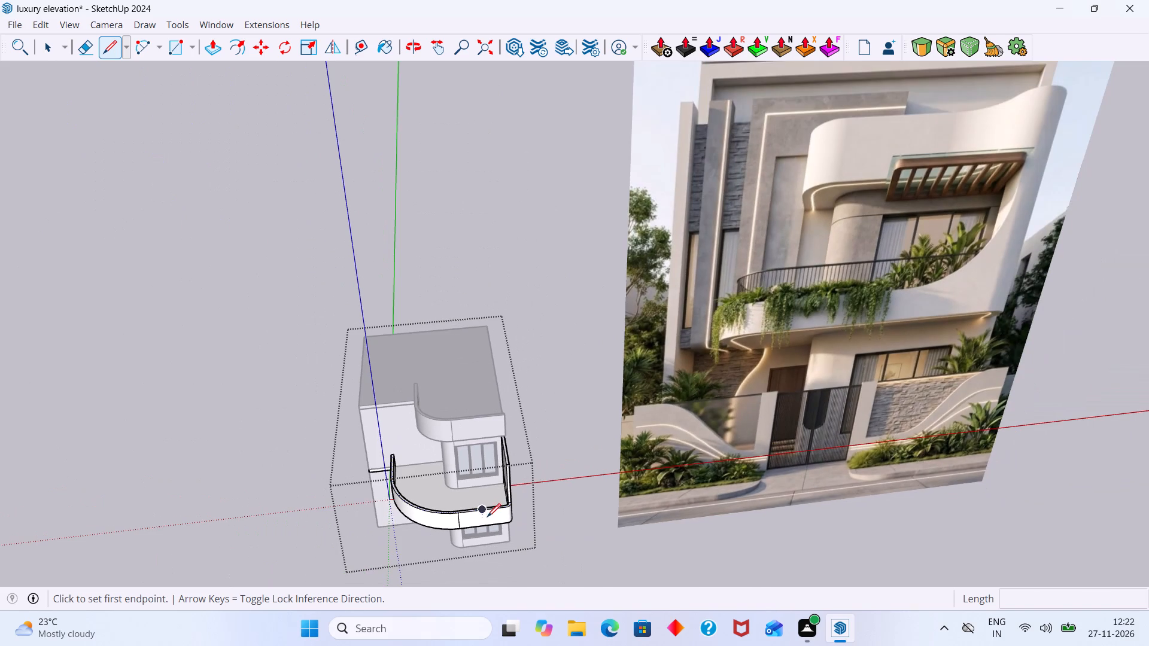
shift+middle_drag(479, 517, 390, 540)
scroll(405, 547, up, 6)
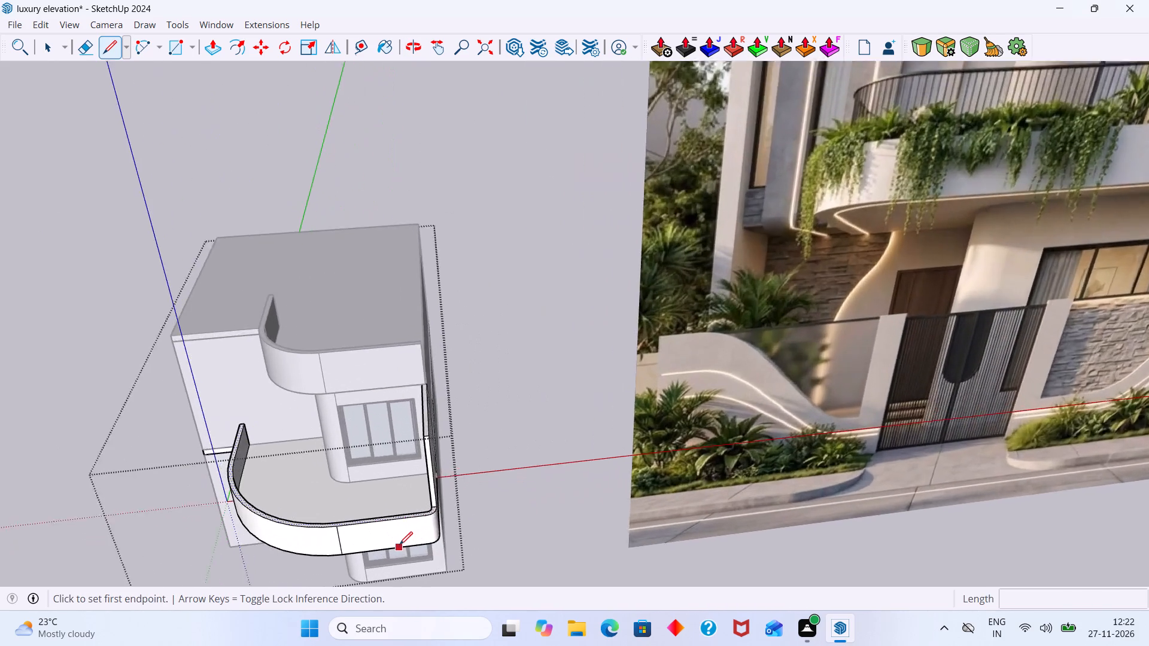
scroll(399, 545, up, 11)
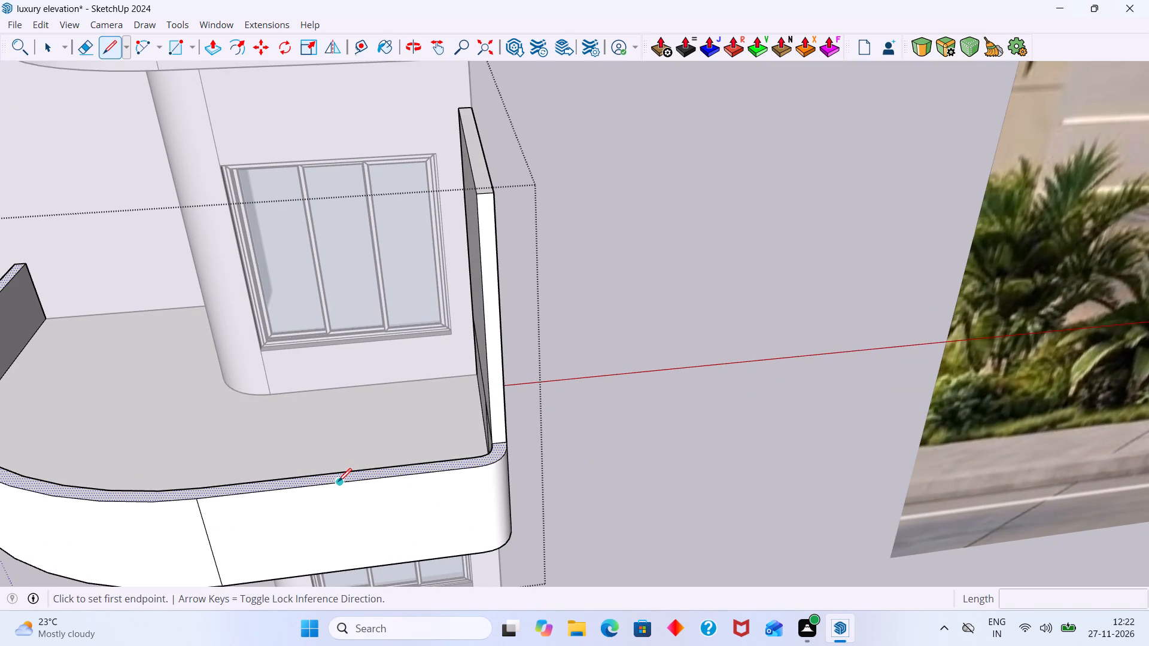
click(339, 482)
scroll(339, 469, up, 8)
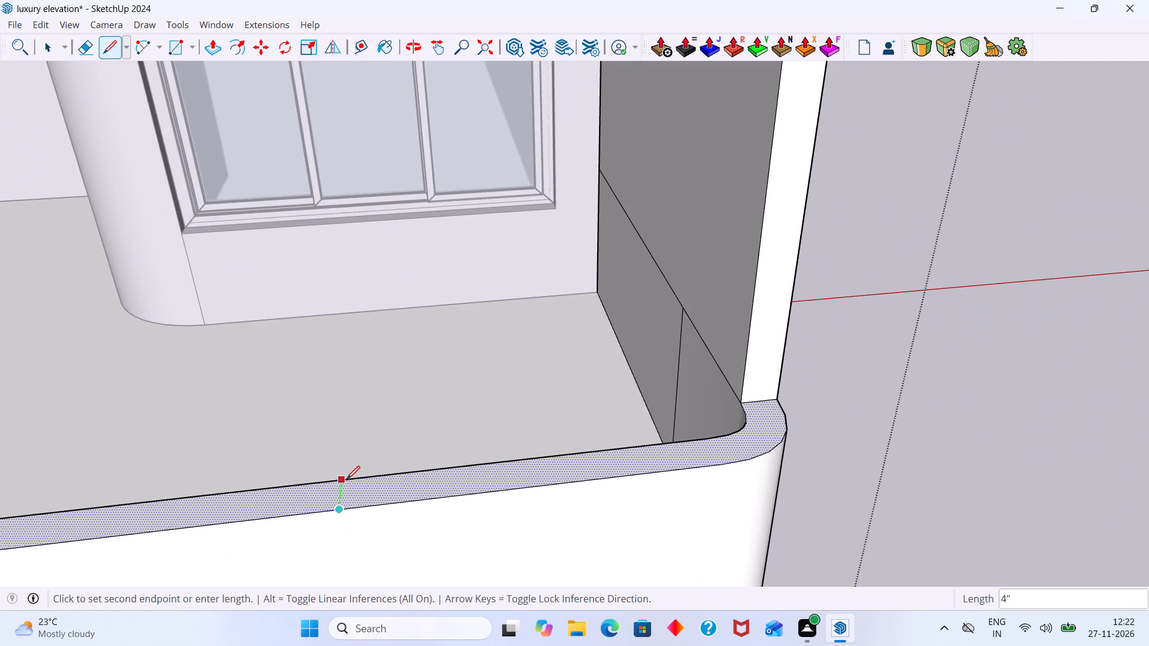
click(346, 479)
key(space)
Raise the split-off corner portion of the parapet about 6' 1" with Push/Pull to the tall side wall's top, and close the balcony group.
scroll(628, 492, down, 3)
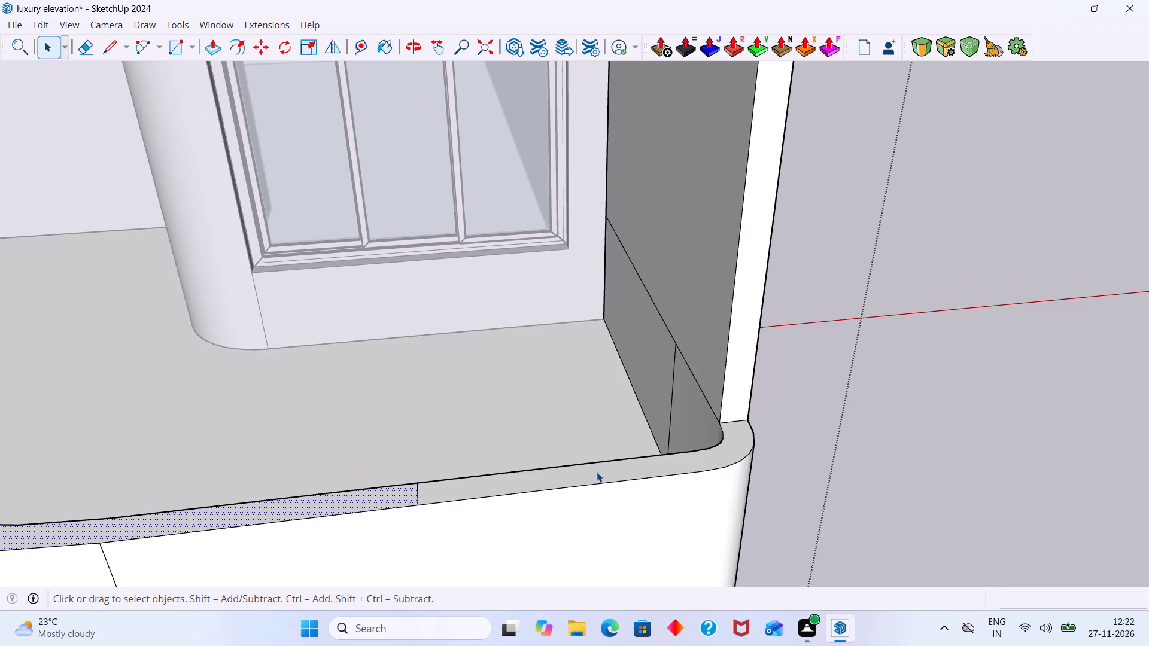
click(598, 470)
key(p)
click(600, 471)
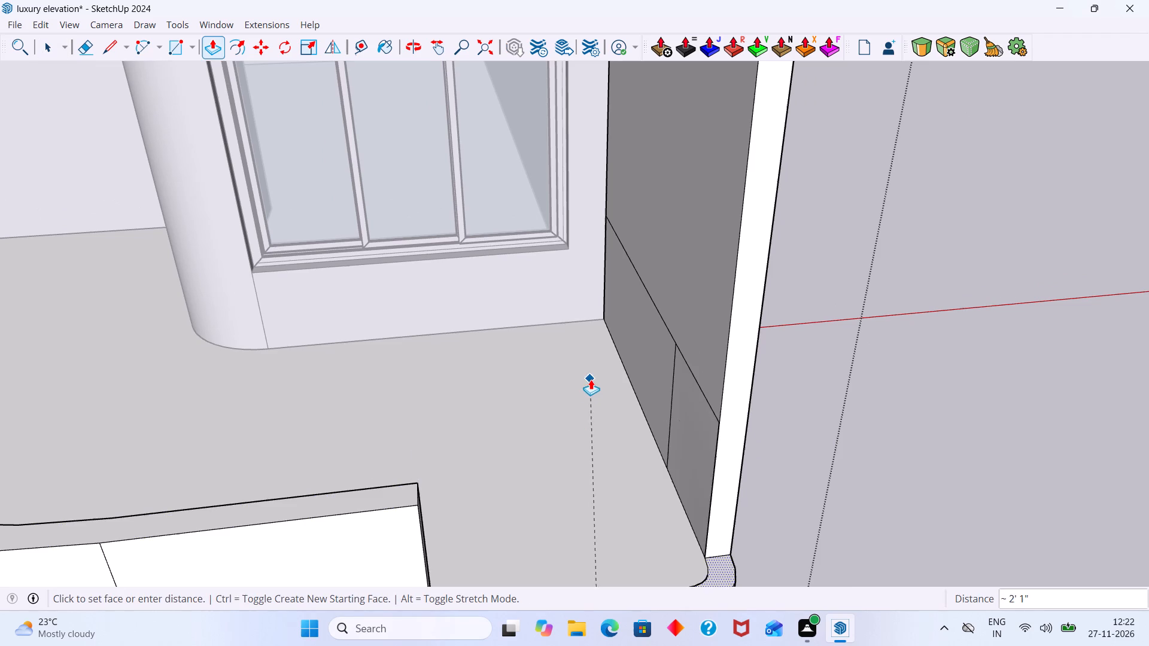
scroll(591, 379, down, 9)
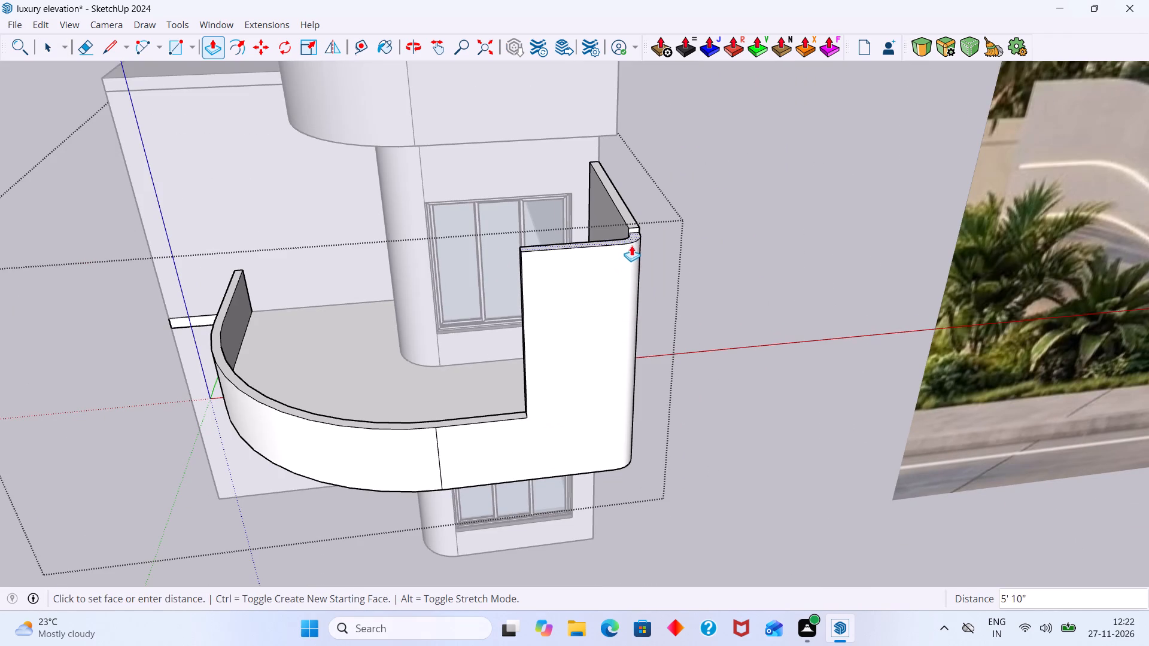
middle_drag(625, 255, 578, 317)
scroll(580, 316, down, 20)
scroll(580, 316, down, 2)
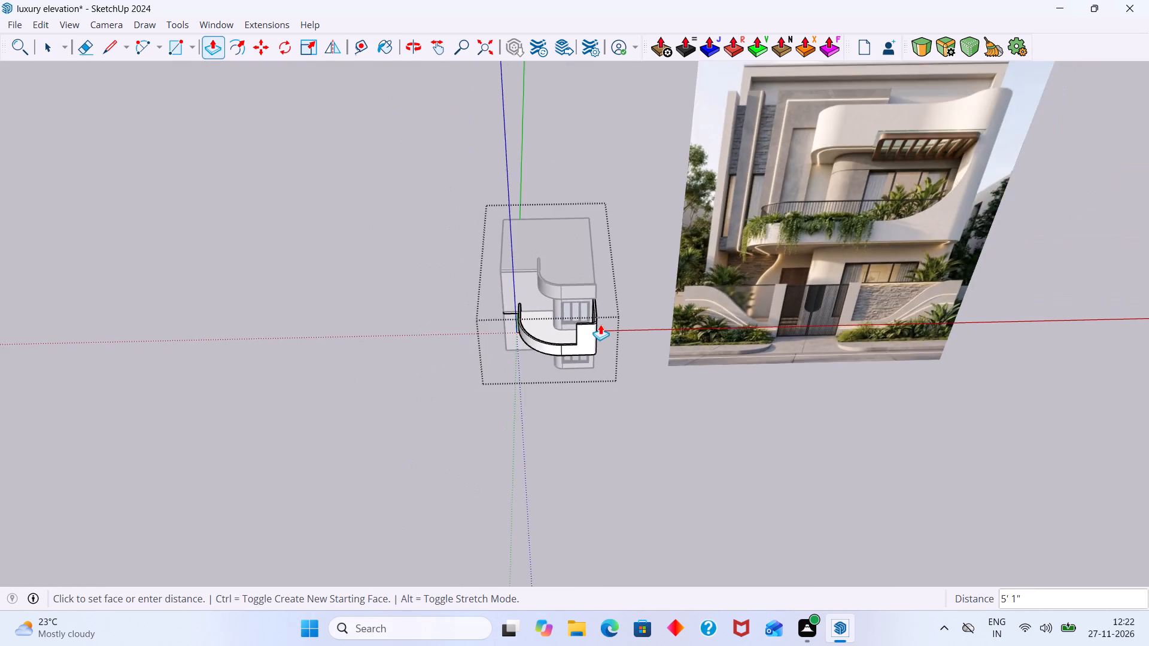
scroll(600, 324, down, 3)
scroll(600, 316, up, 7)
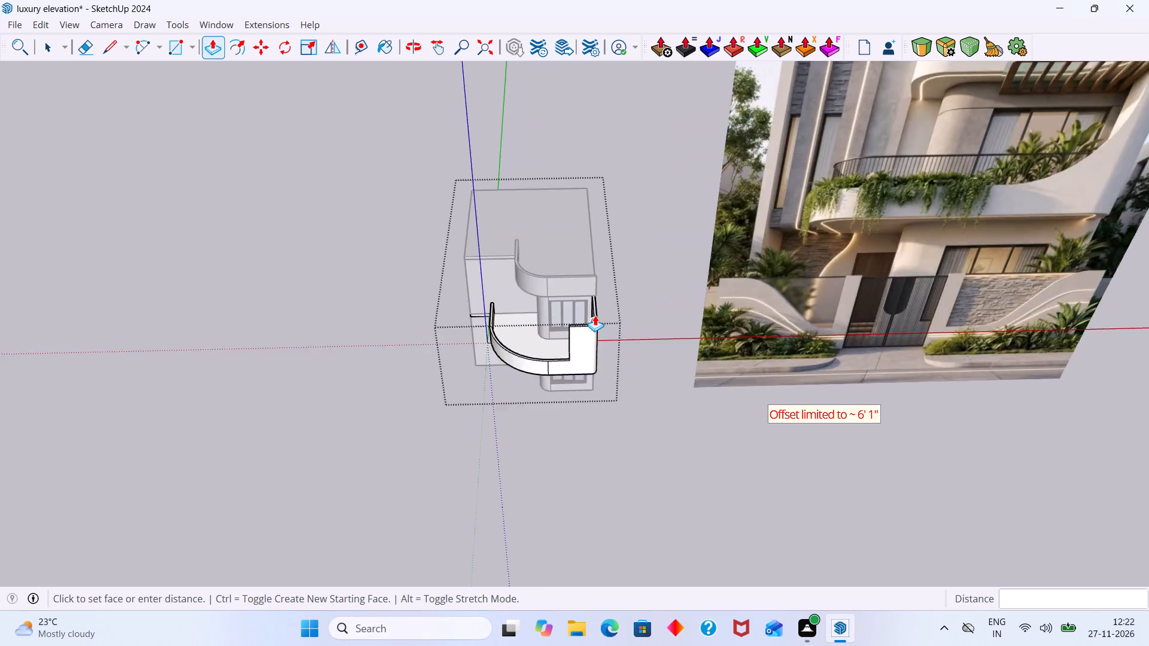
scroll(595, 315, up, 8)
click(602, 333)
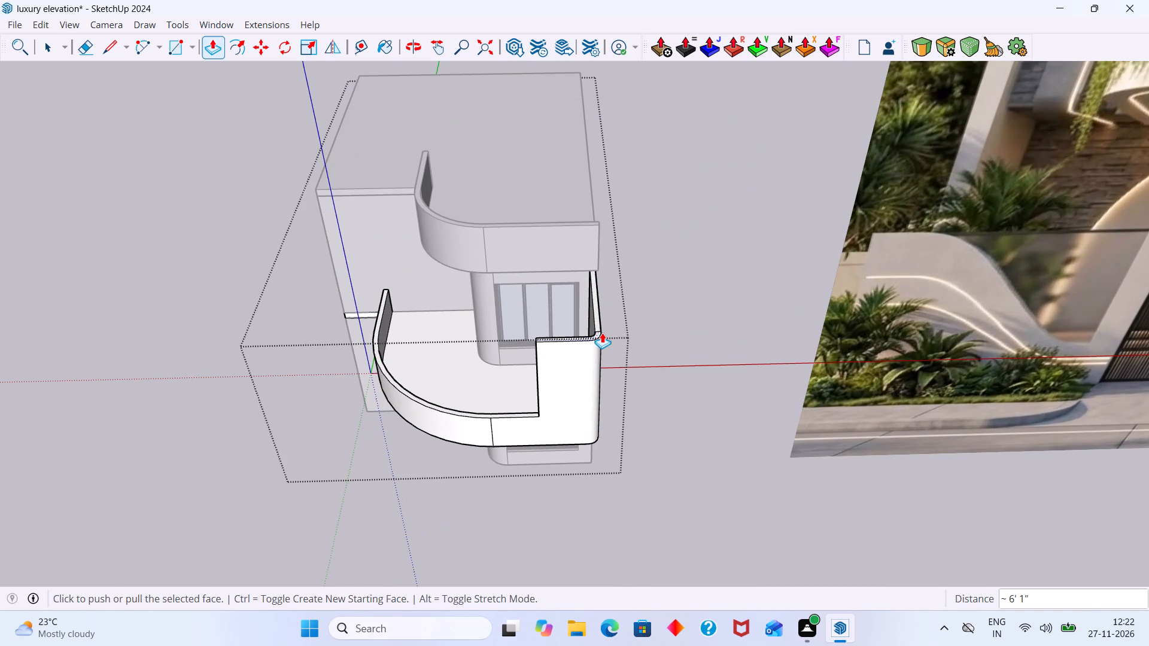
key(space)
click(656, 310)
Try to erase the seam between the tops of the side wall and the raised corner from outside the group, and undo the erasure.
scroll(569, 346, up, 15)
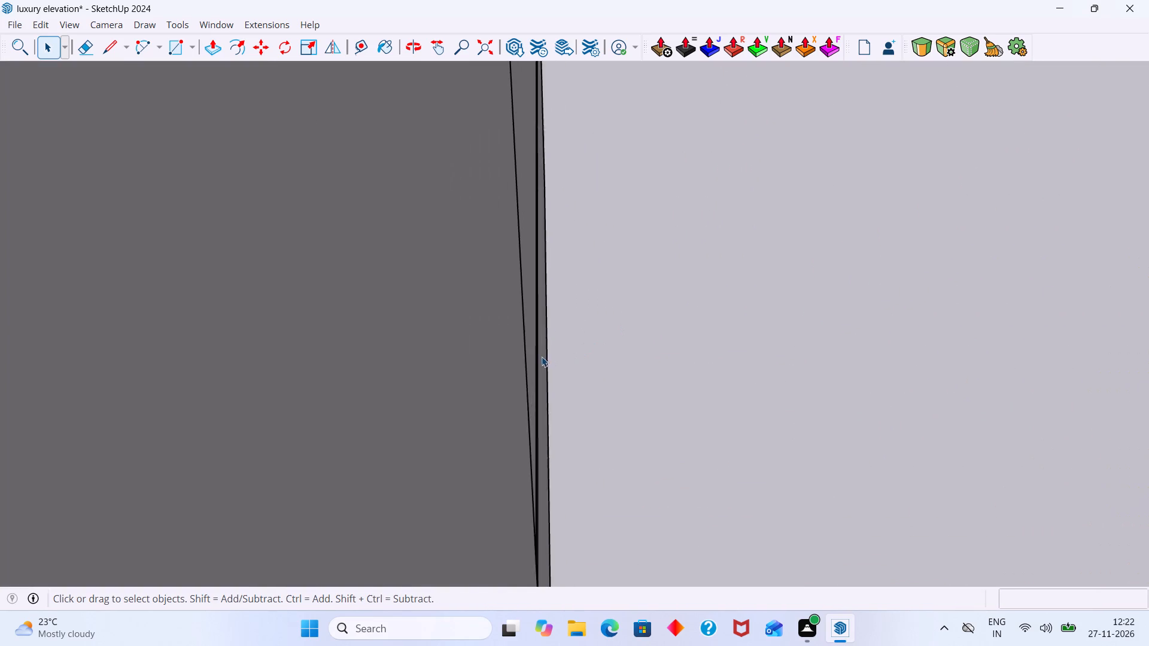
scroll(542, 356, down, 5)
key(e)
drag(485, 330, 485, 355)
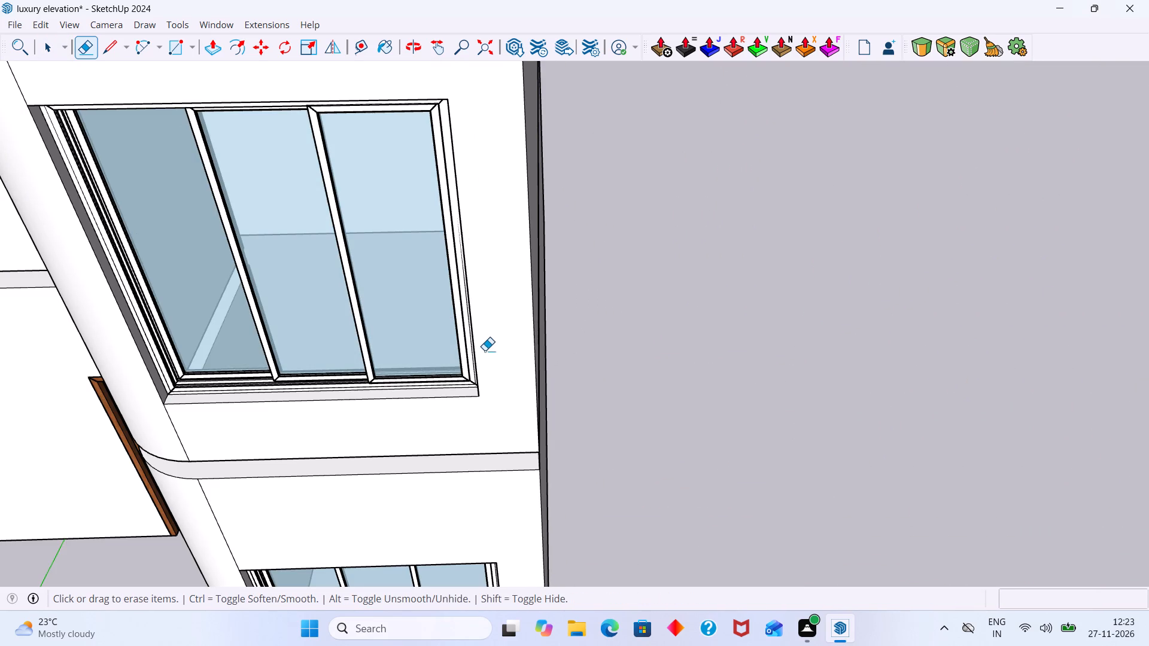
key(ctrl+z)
Inside the balcony group, erase the seam between the tops of the side wall and the raised corner, and close the group.
key(space)
triple_click(483, 347)
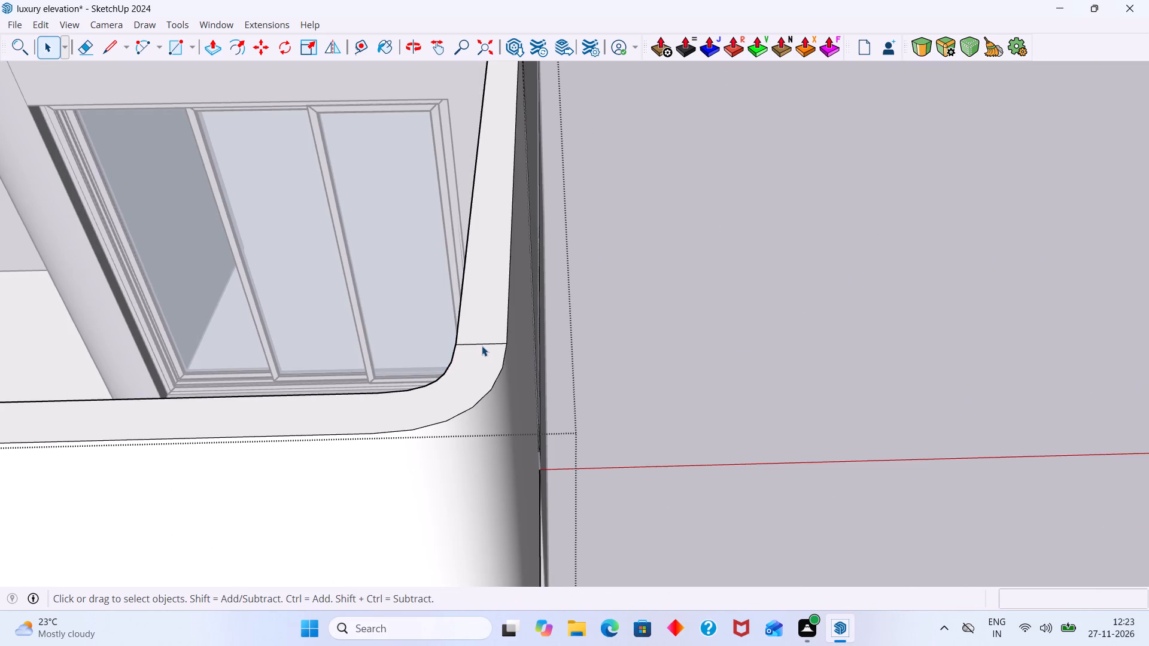
click(482, 346)
click(482, 345)
click(478, 313)
key(e)
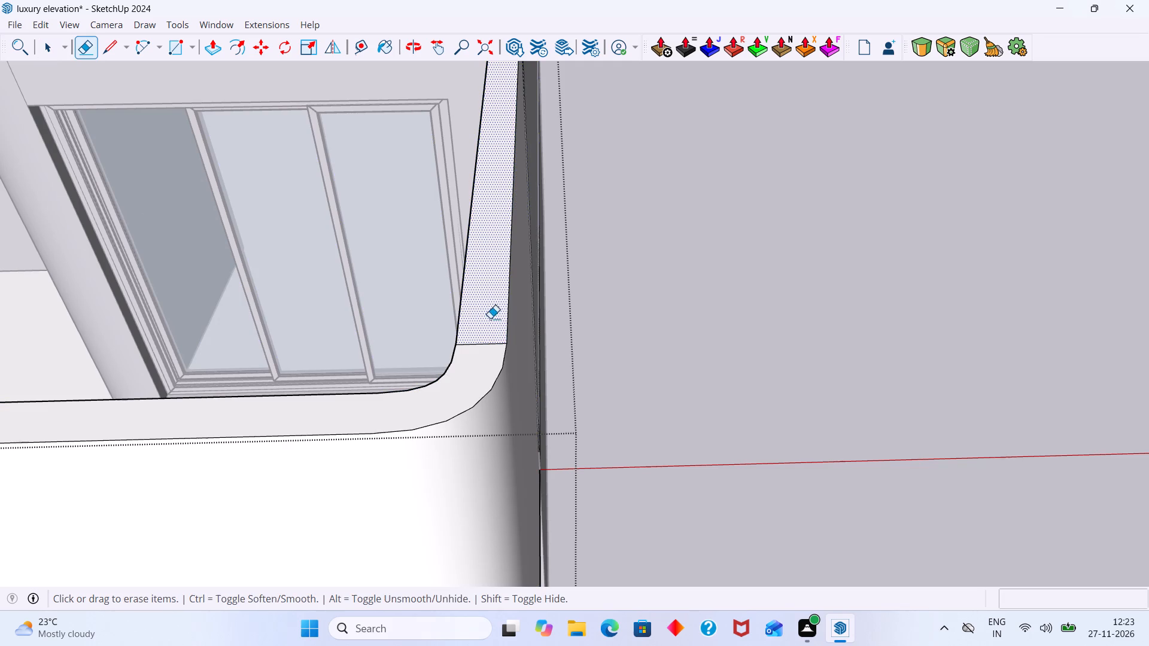
drag(495, 317, 481, 356)
scroll(490, 338, down, 18)
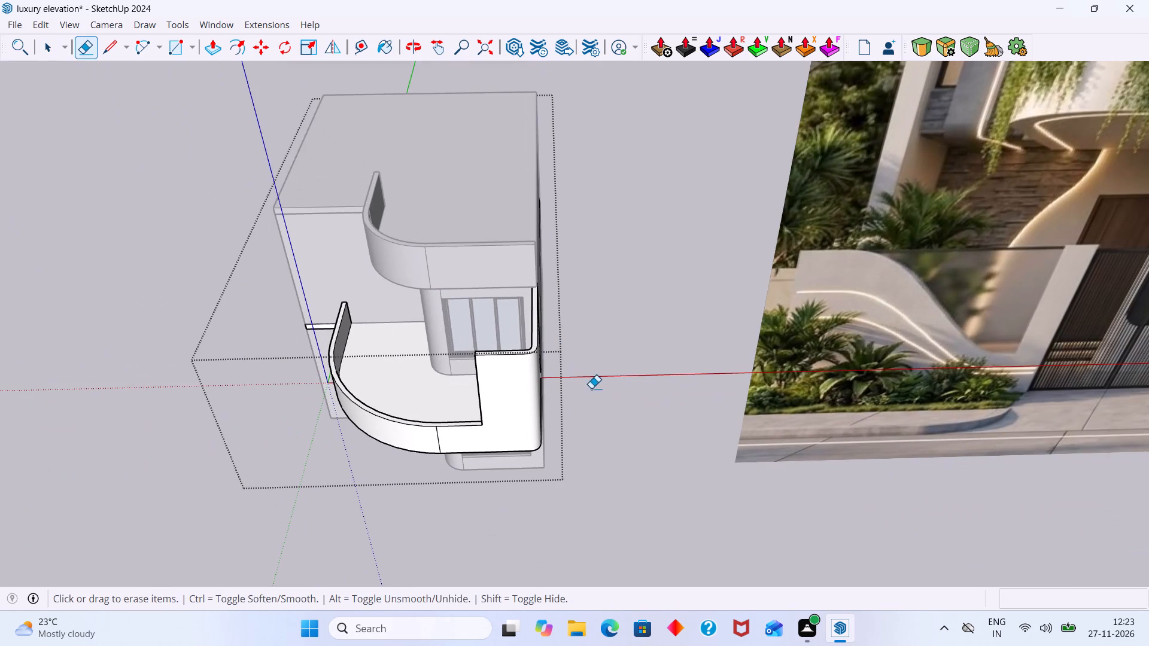
key(space)
click(601, 420)
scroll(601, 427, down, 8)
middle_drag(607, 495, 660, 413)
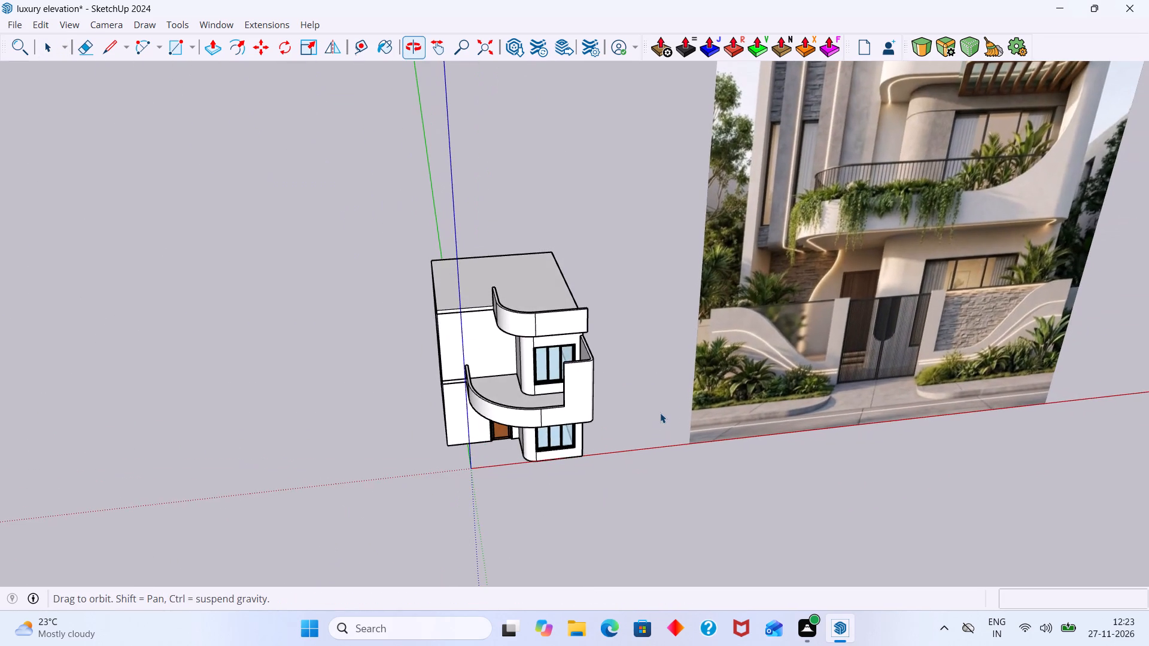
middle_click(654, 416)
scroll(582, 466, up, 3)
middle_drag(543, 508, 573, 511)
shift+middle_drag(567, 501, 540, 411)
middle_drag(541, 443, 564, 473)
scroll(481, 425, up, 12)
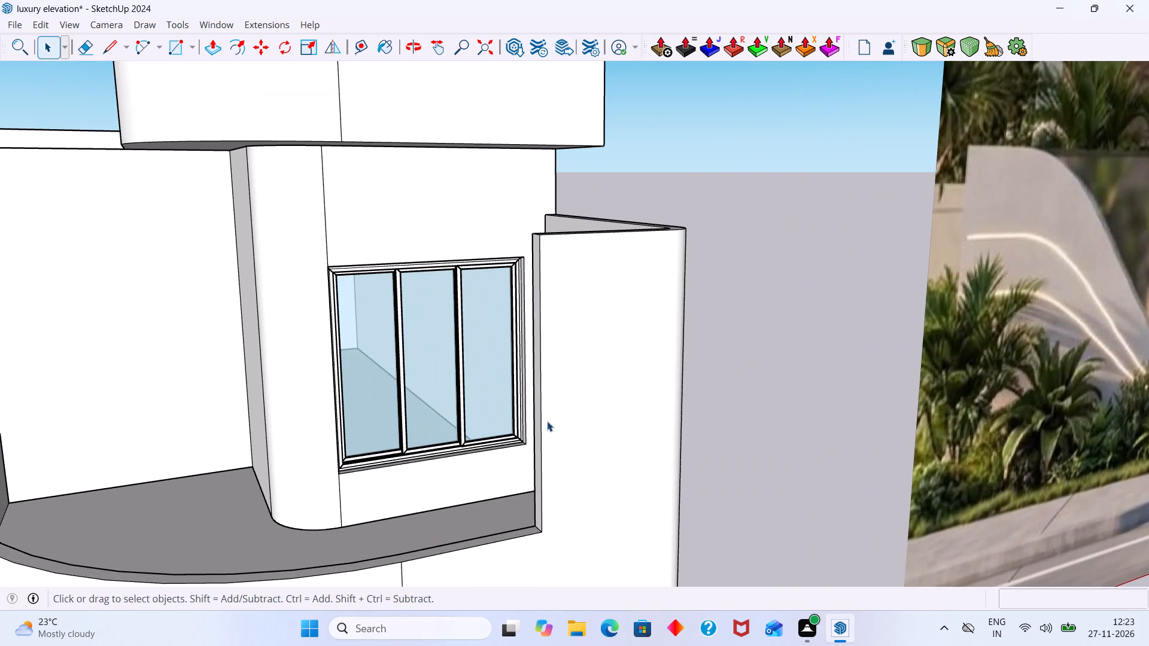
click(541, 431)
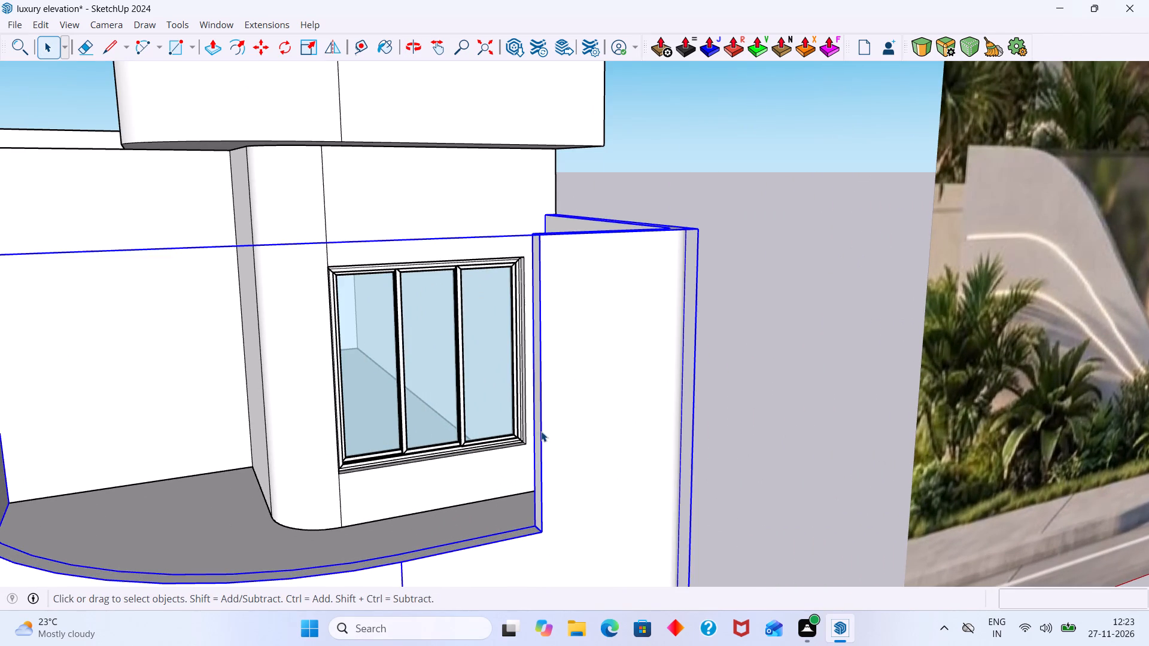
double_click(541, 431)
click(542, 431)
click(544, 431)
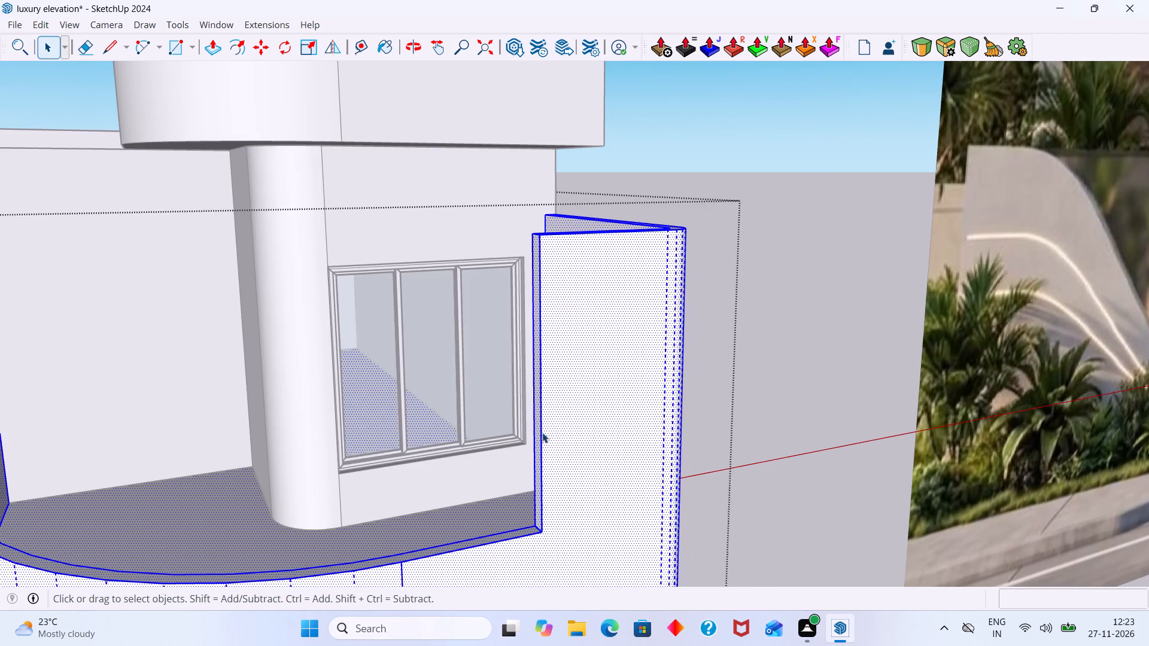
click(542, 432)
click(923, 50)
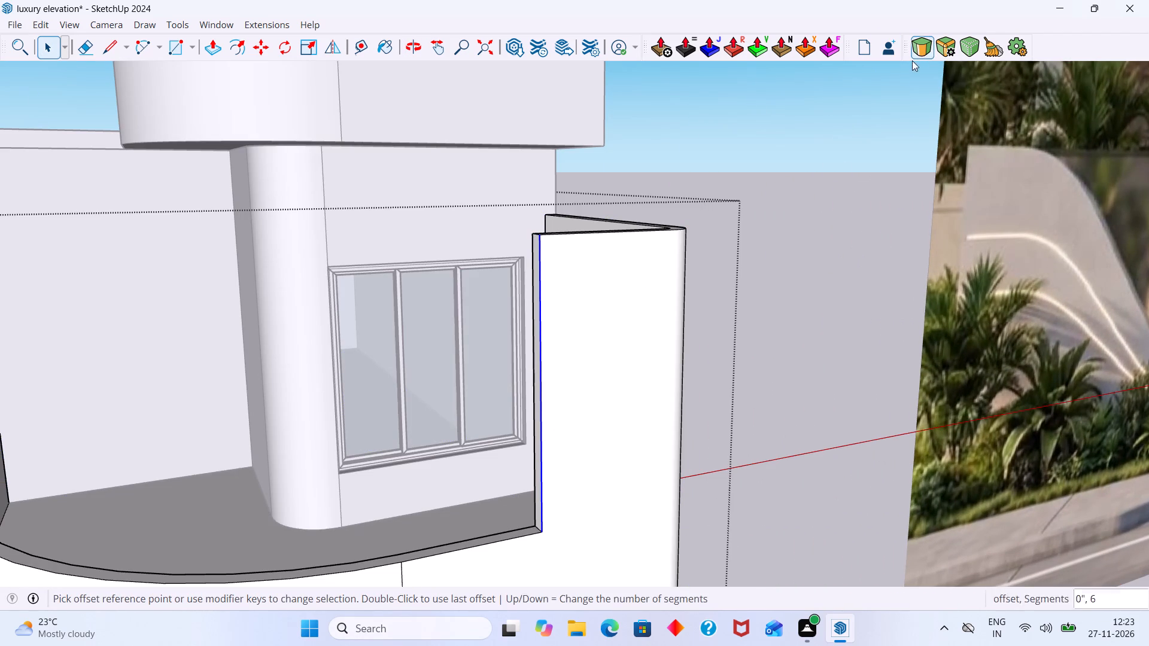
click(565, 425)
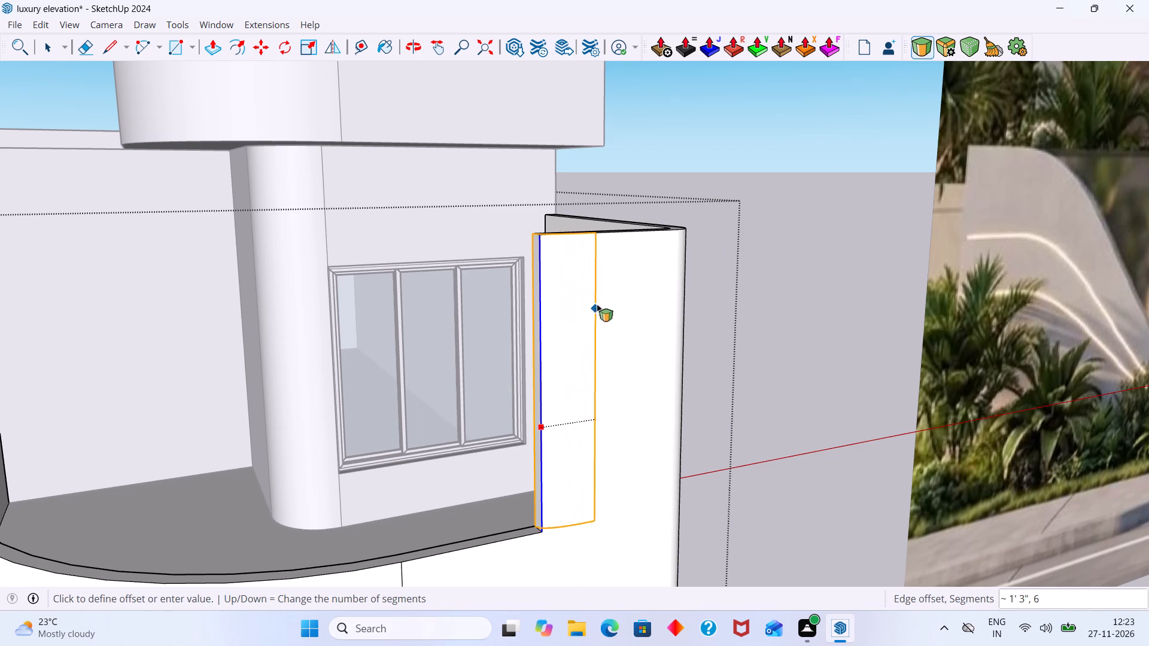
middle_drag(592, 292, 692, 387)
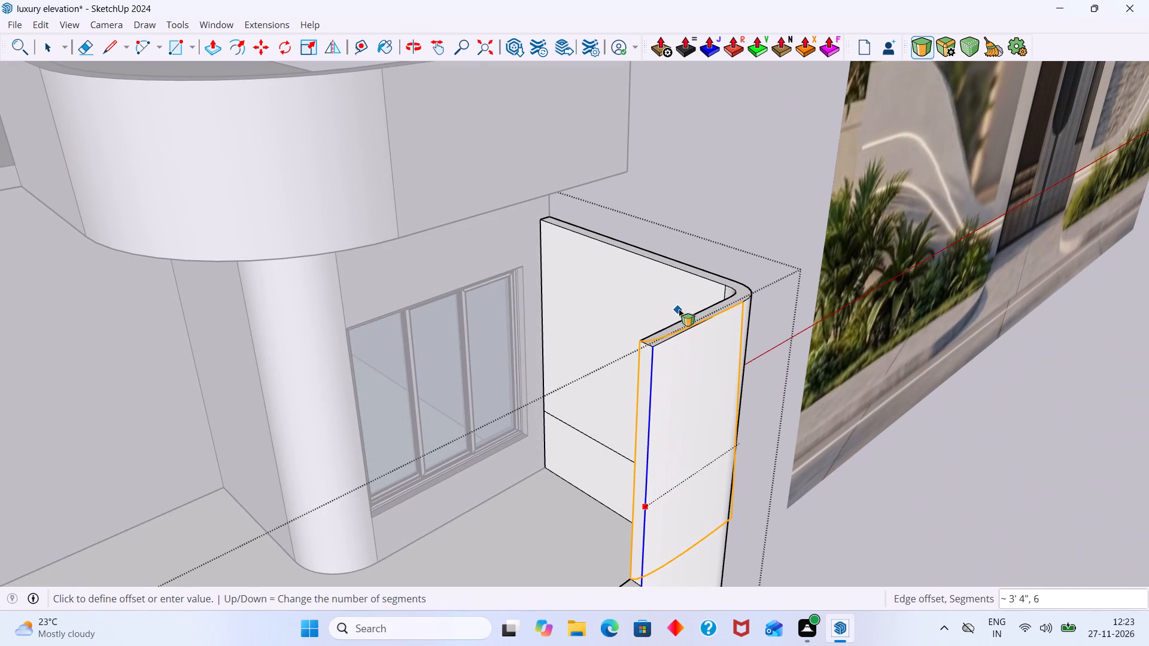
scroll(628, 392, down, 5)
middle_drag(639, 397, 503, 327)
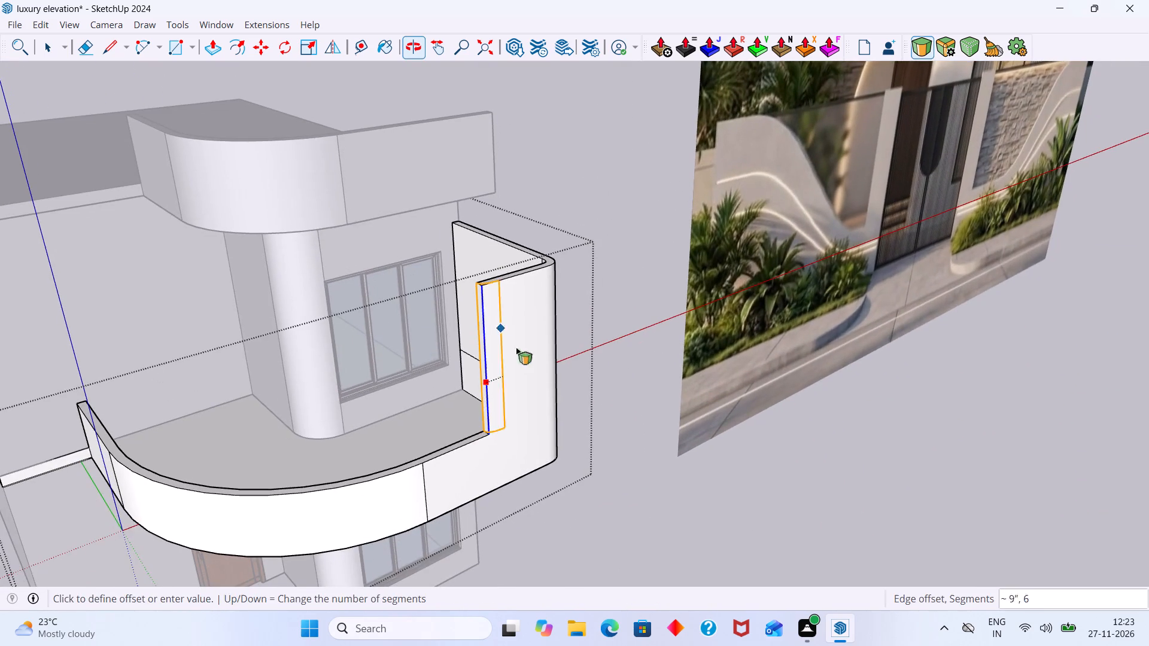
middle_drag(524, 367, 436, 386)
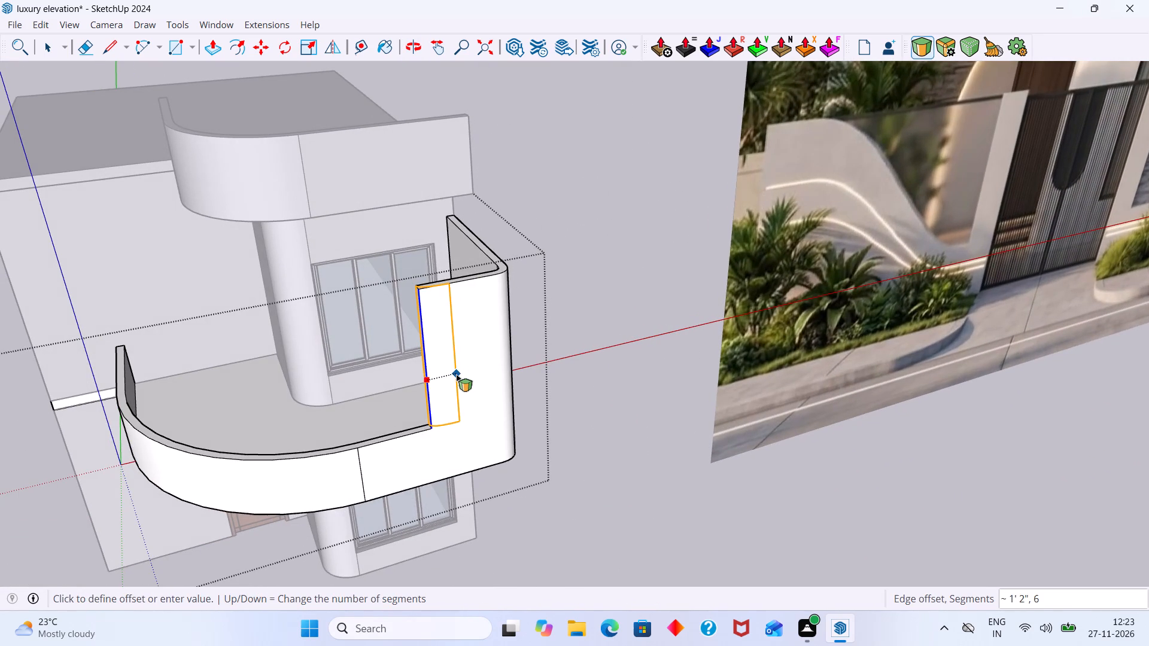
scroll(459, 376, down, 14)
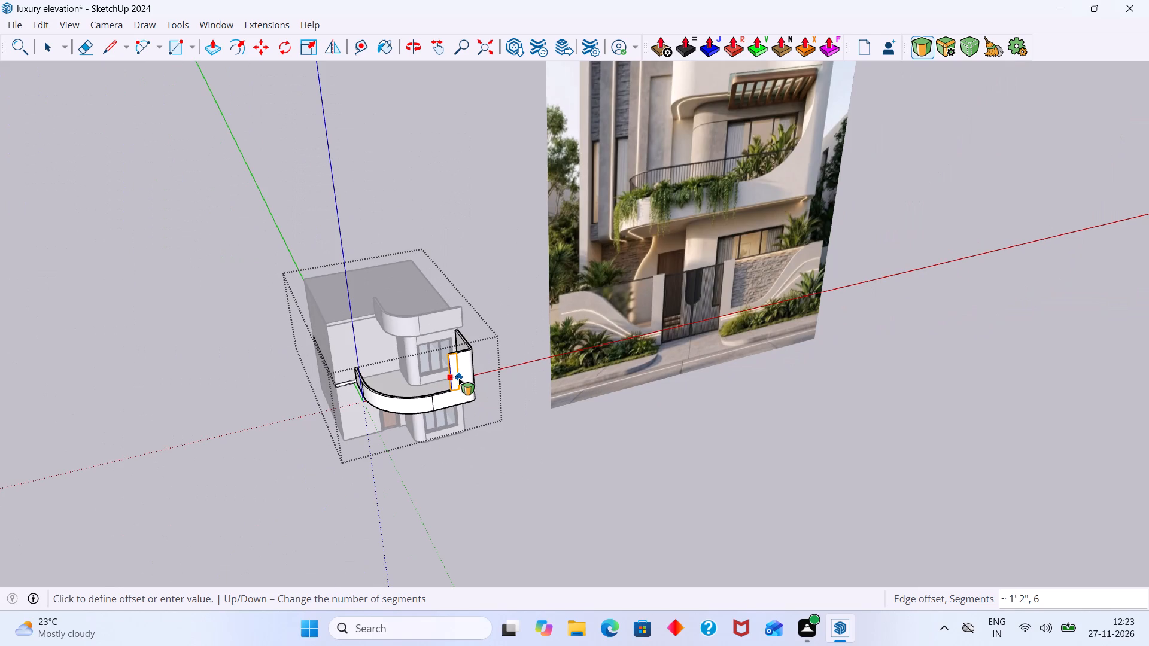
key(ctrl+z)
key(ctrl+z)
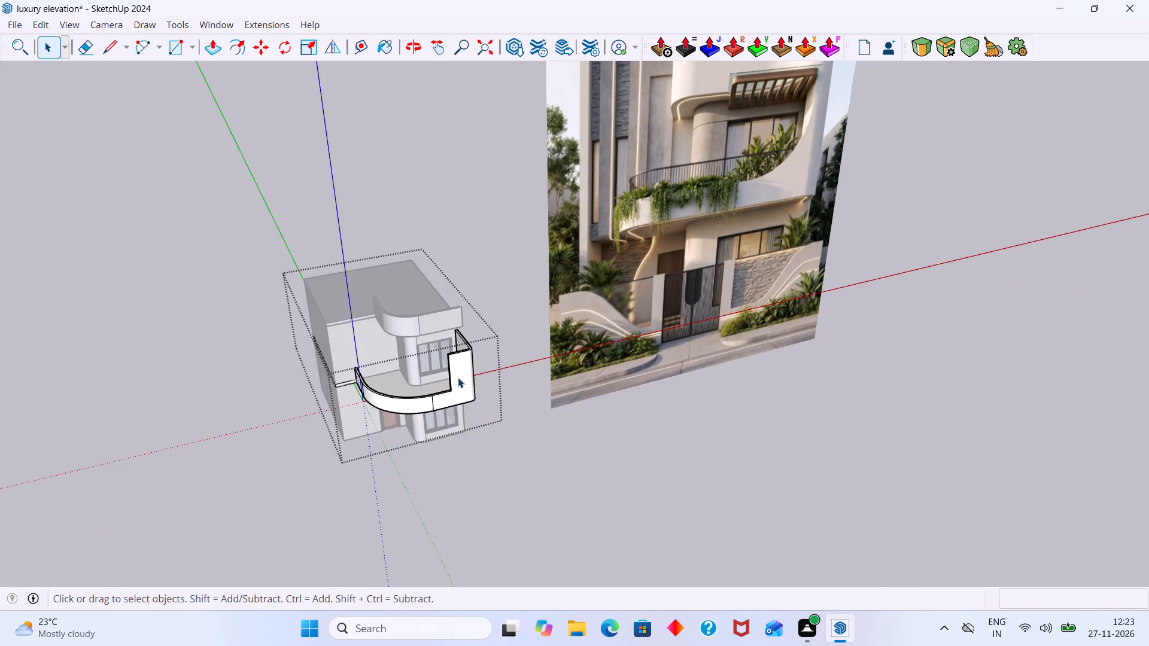
Compare the balcony's raised front corner from several angles with the curved balcony side in the reference image.
key(space)
scroll(464, 386, up, 6)
middle_drag(516, 441, 430, 426)
scroll(444, 425, down, 5)
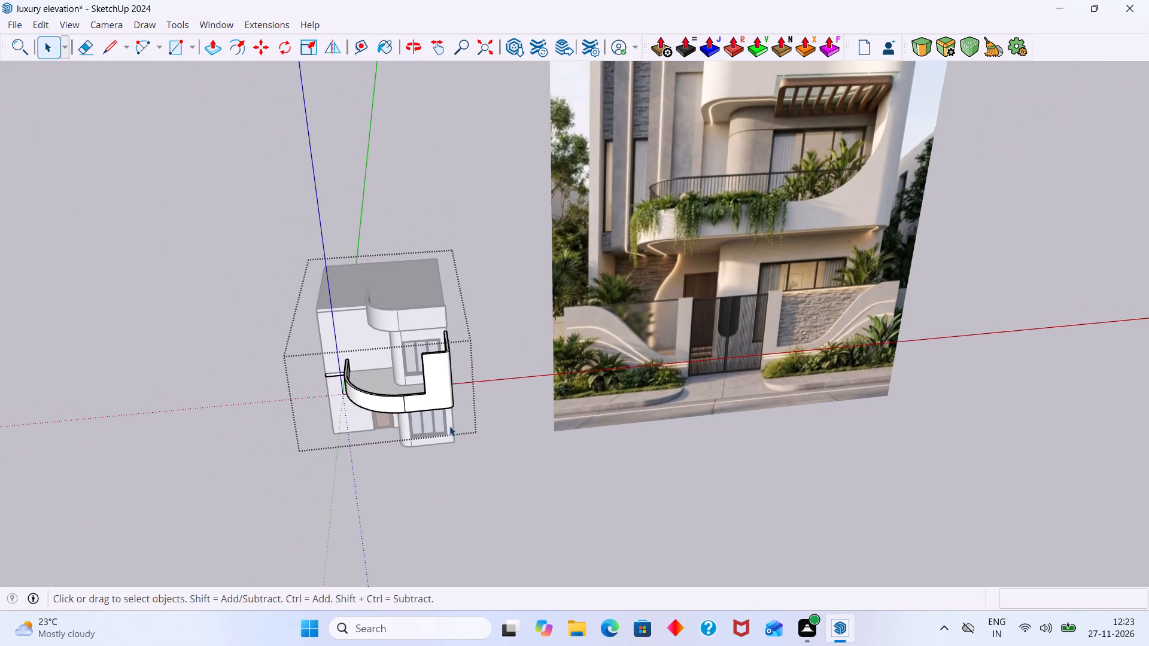
shift+middle_drag(594, 434, 589, 519)
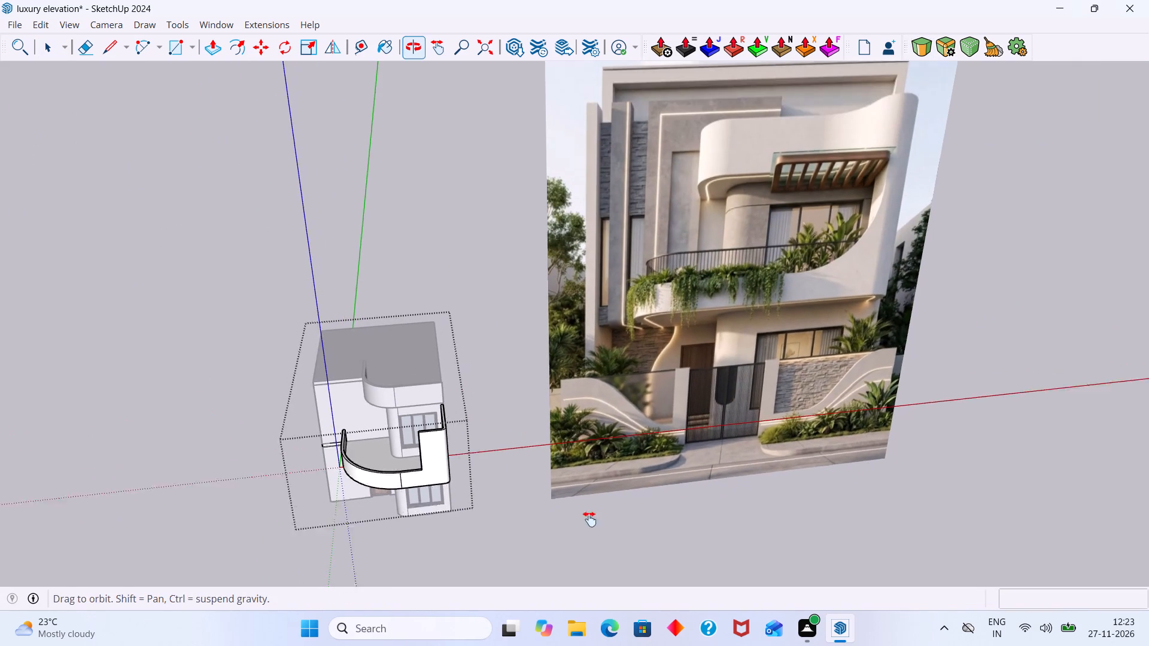
shift+middle_drag(589, 519, 586, 519)
scroll(483, 510, up, 5)
middle_drag(426, 505, 401, 497)
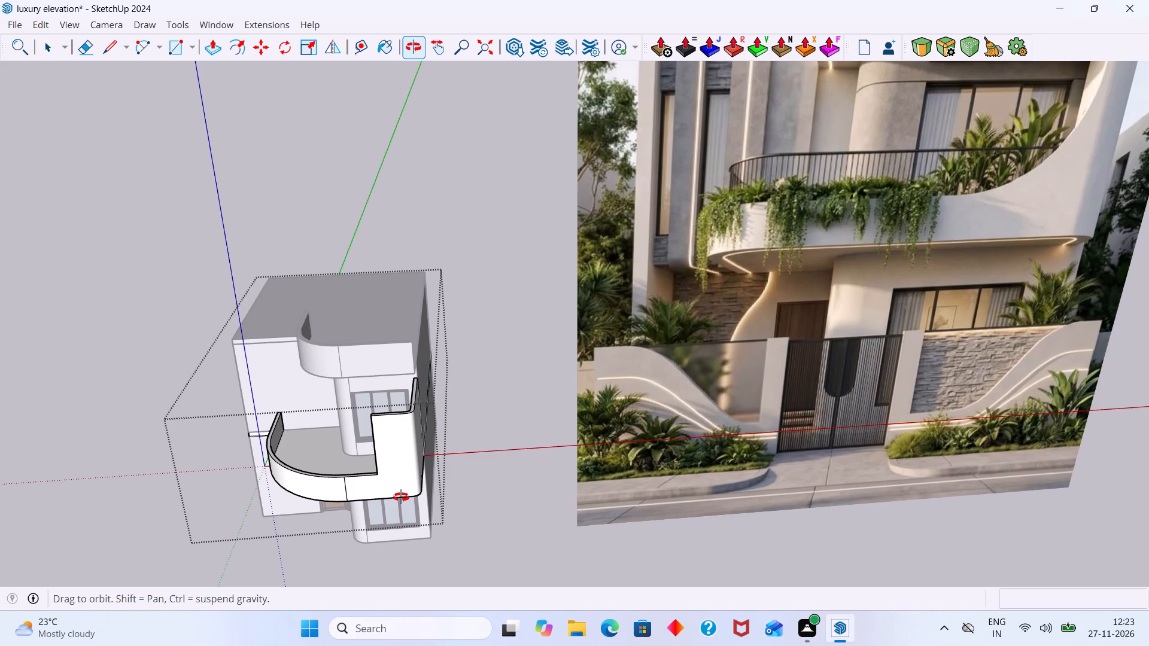
middle_drag(401, 497, 447, 482)
scroll(455, 480, down, 3)
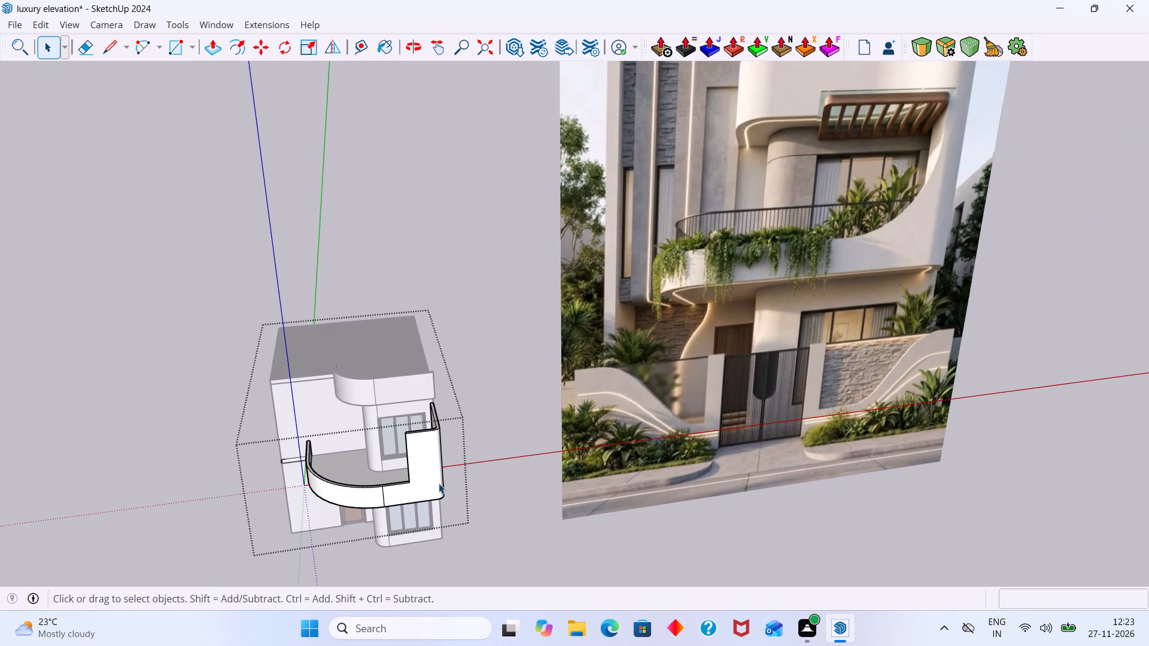
shift+middle_drag(415, 490, 362, 580)
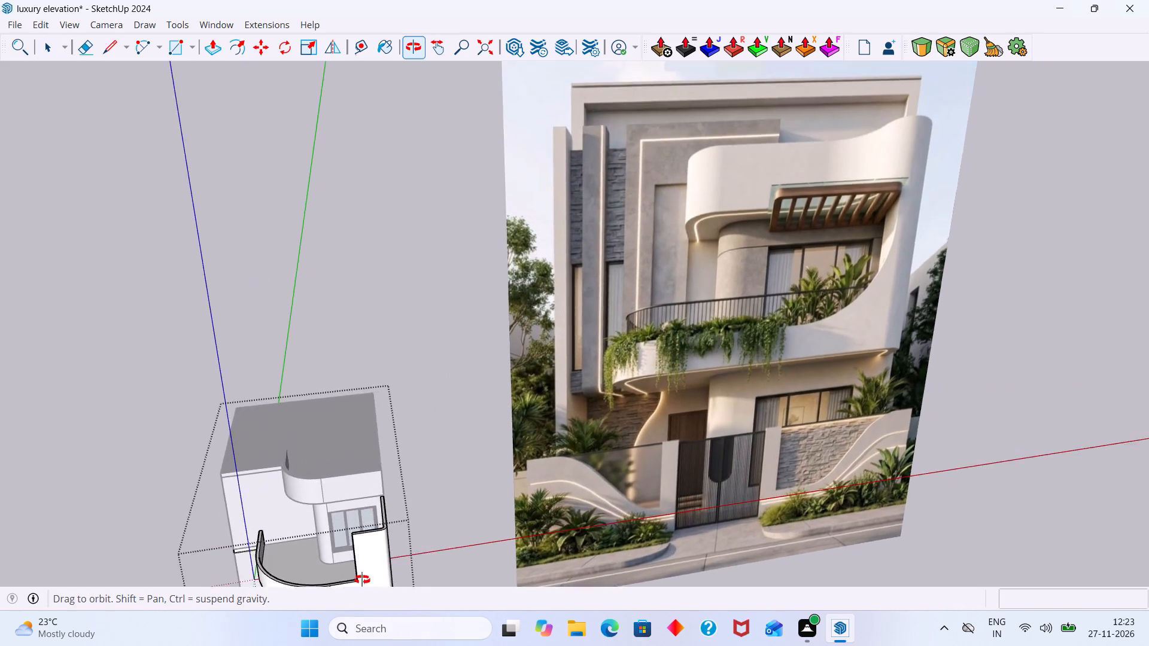
shift+middle_drag(362, 580, 327, 525)
middle_drag(348, 532, 346, 483)
scroll(344, 496, up, 5)
click(481, 453)
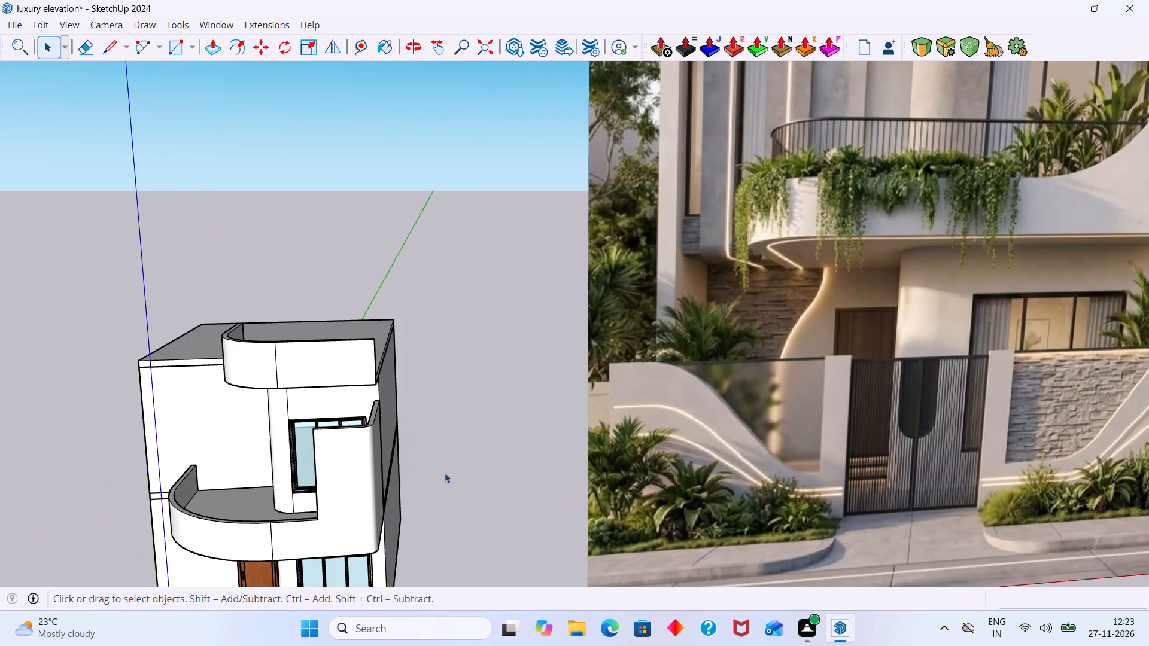
middle_drag(370, 510, 372, 487)
scroll(372, 487, down, 5)
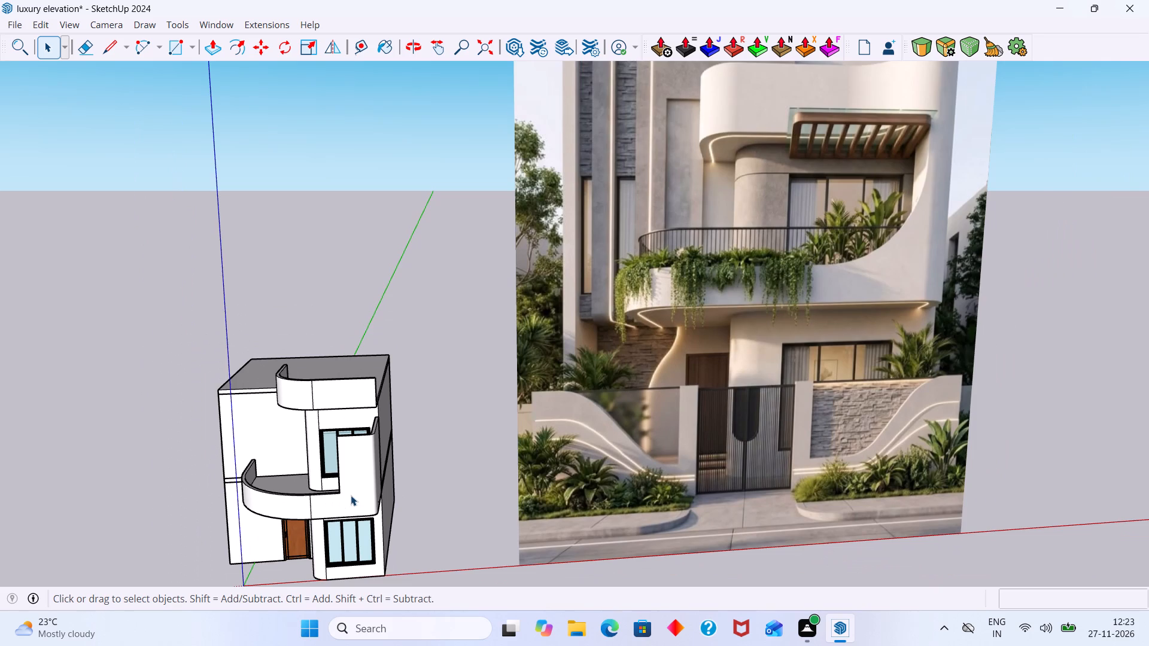
scroll(351, 495, up, 2)
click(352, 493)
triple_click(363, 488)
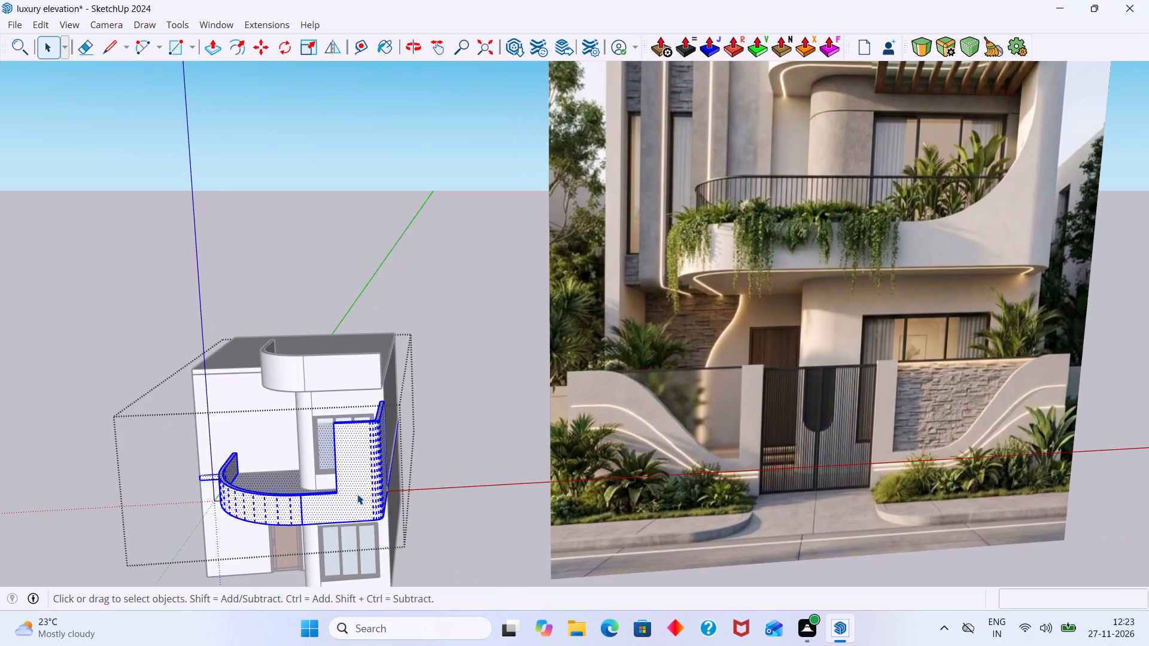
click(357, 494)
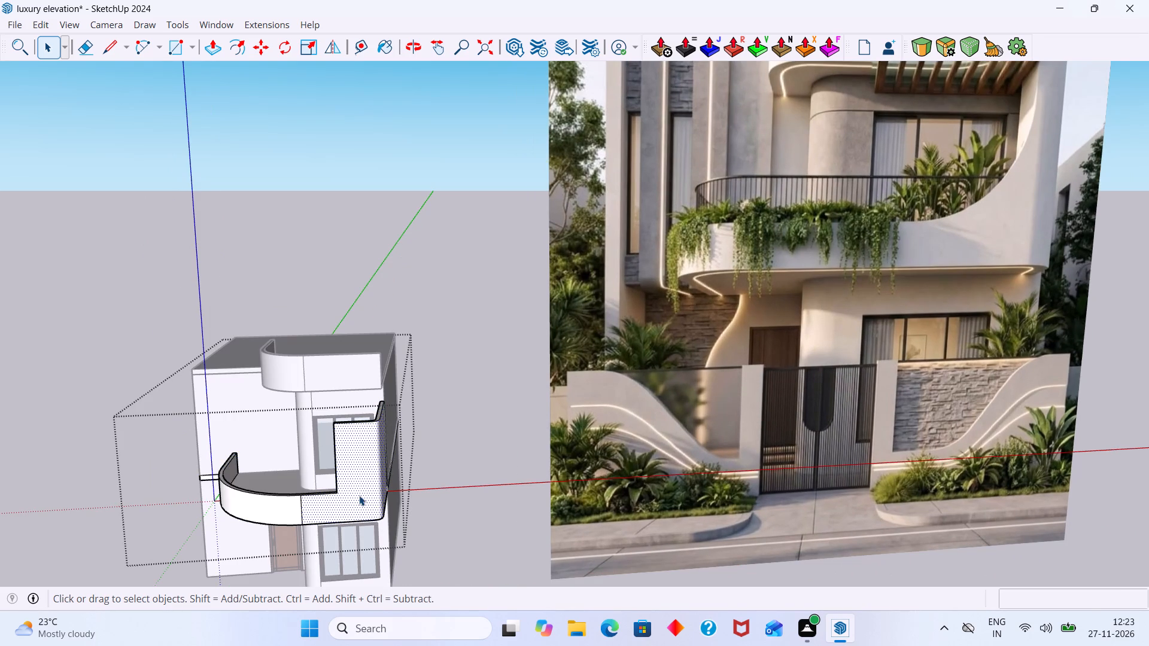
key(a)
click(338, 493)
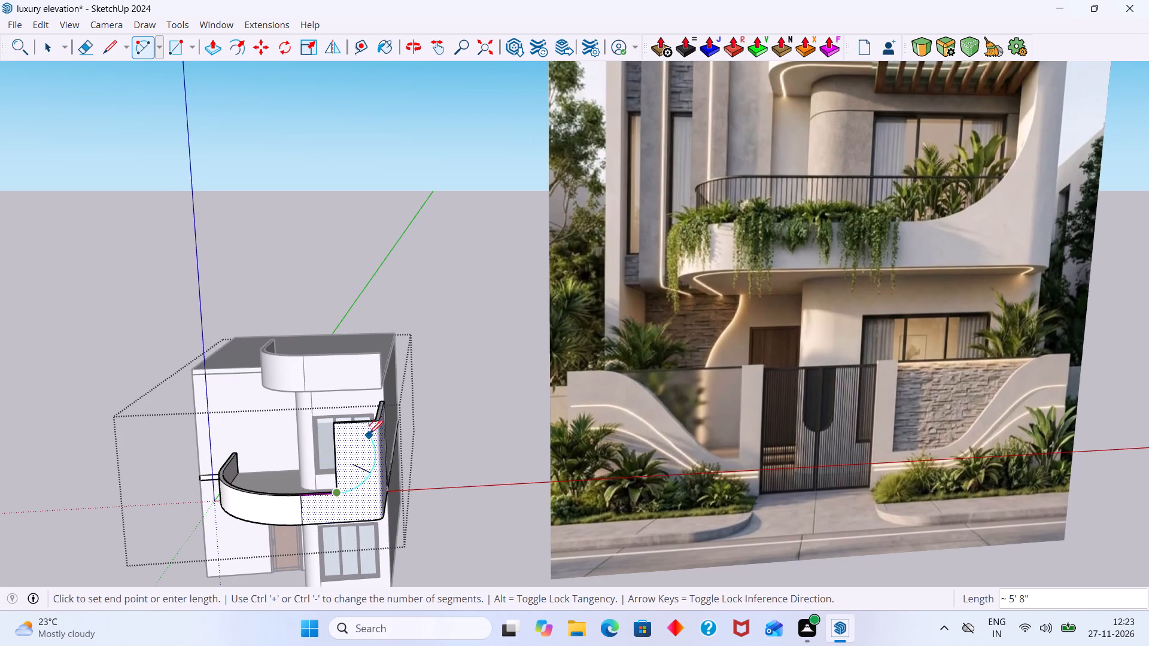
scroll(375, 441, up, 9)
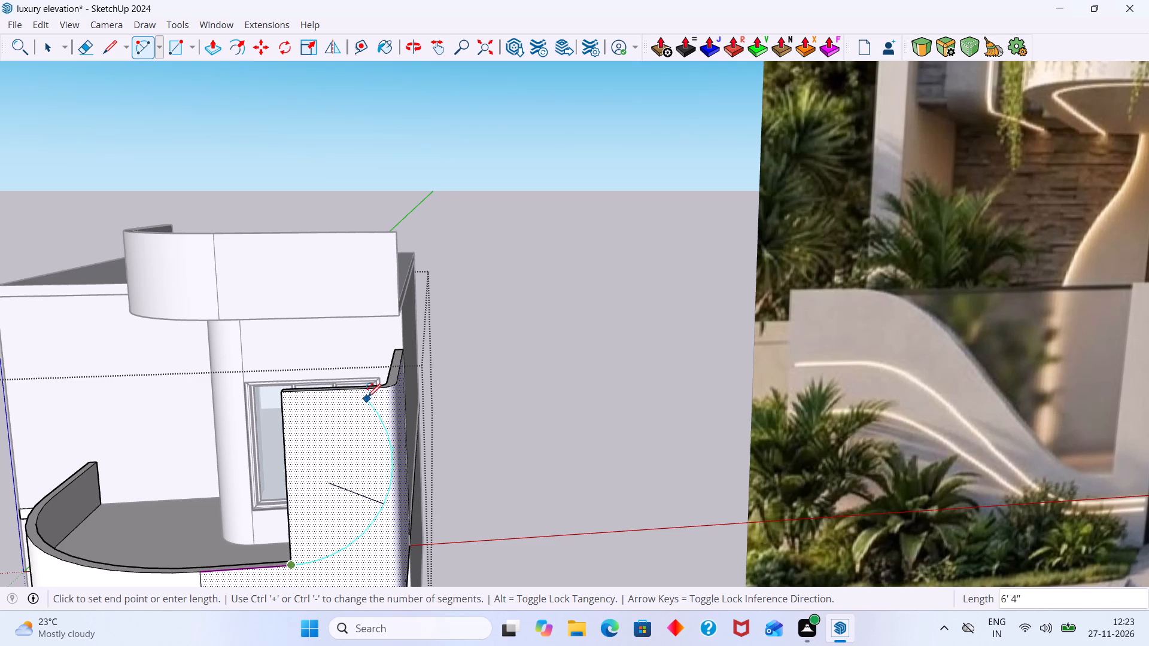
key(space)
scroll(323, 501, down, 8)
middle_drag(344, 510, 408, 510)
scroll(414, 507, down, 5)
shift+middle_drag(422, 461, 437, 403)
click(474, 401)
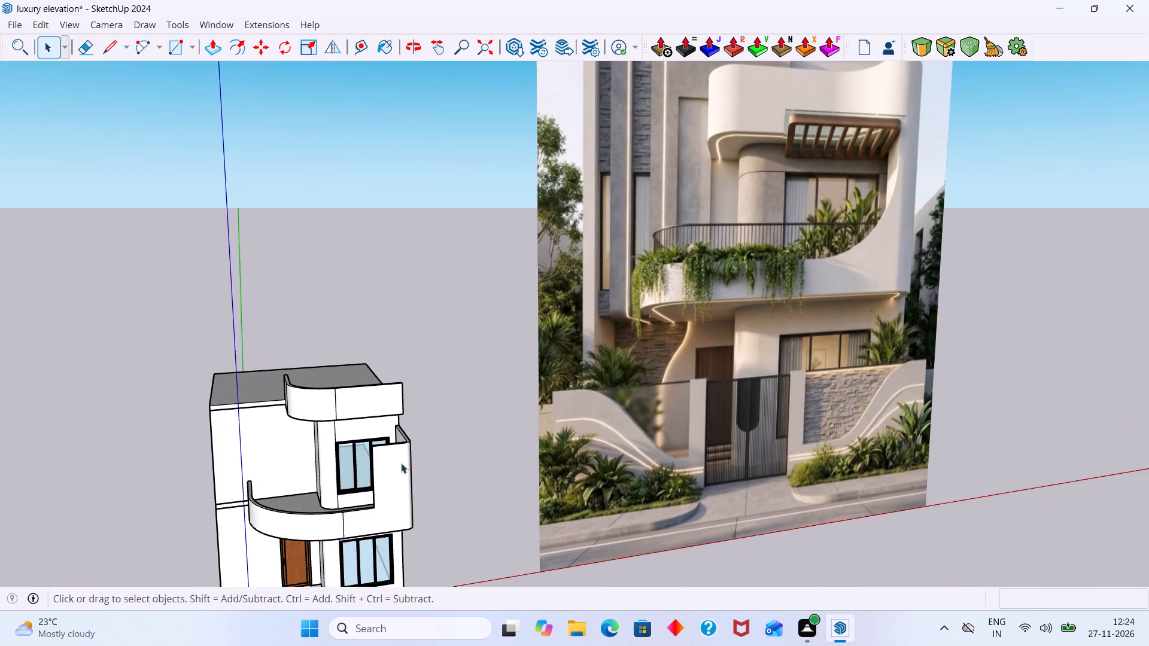
Inside the balcony group, extend the raised corner's end face about 2' 11" with Push/Pull to the start of the curved parapet, and close the group.
shift+middle_drag(400, 468, 439, 343)
middle_drag(430, 385, 645, 399)
scroll(501, 394, up, 12)
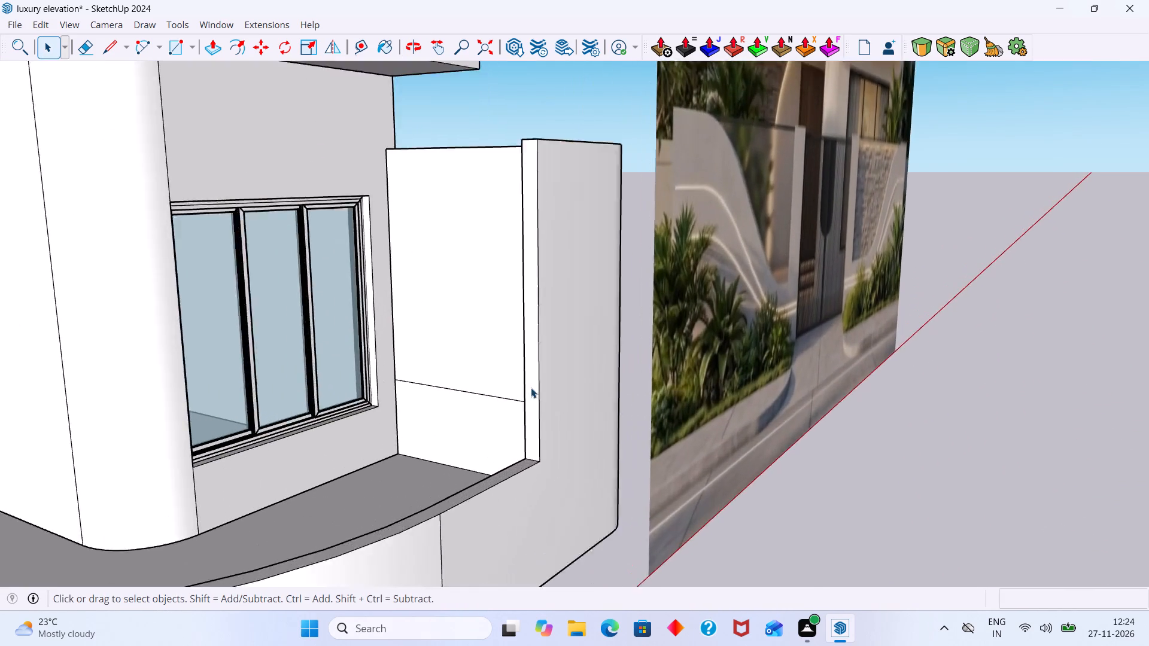
scroll(531, 388, up, 4)
click(533, 385)
scroll(534, 383, up, 3)
double_click(534, 383)
click(535, 383)
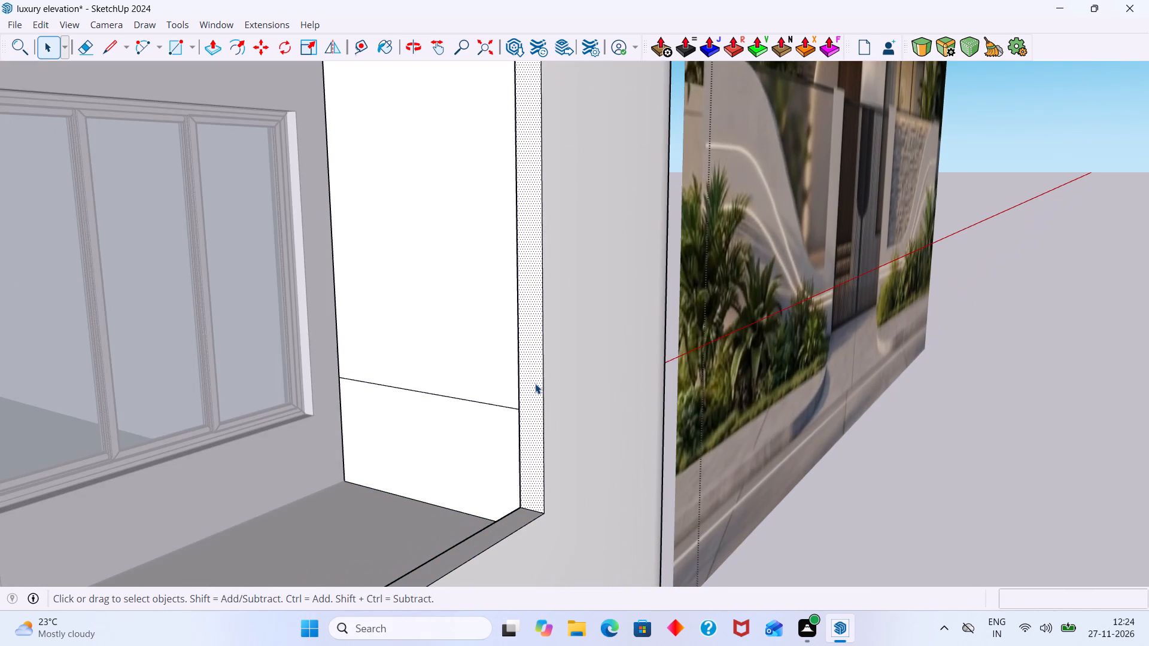
key(p)
click(534, 383)
scroll(461, 432, up, 1)
scroll(461, 432, down, 10)
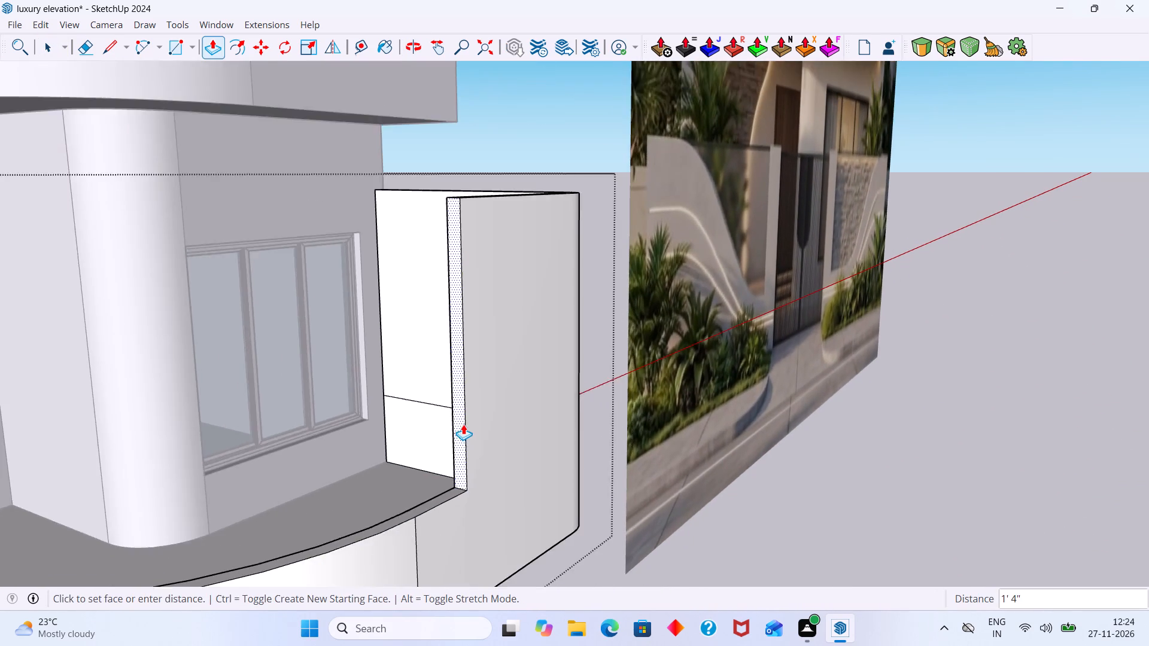
scroll(463, 424, down, 2)
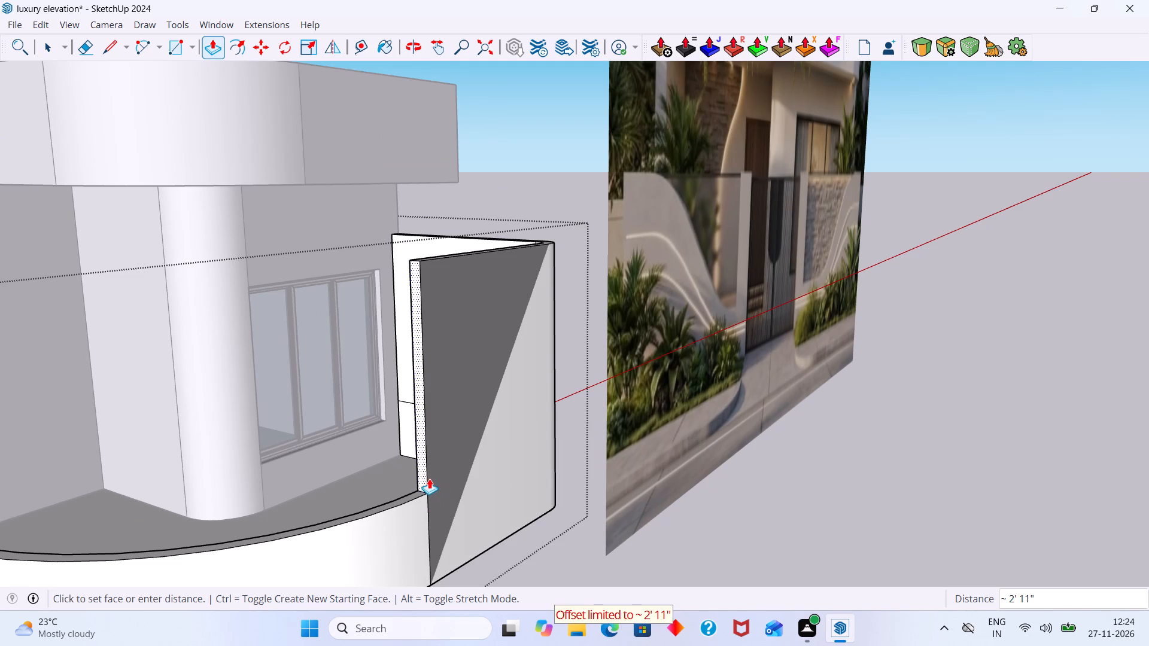
click(437, 473)
key(space)
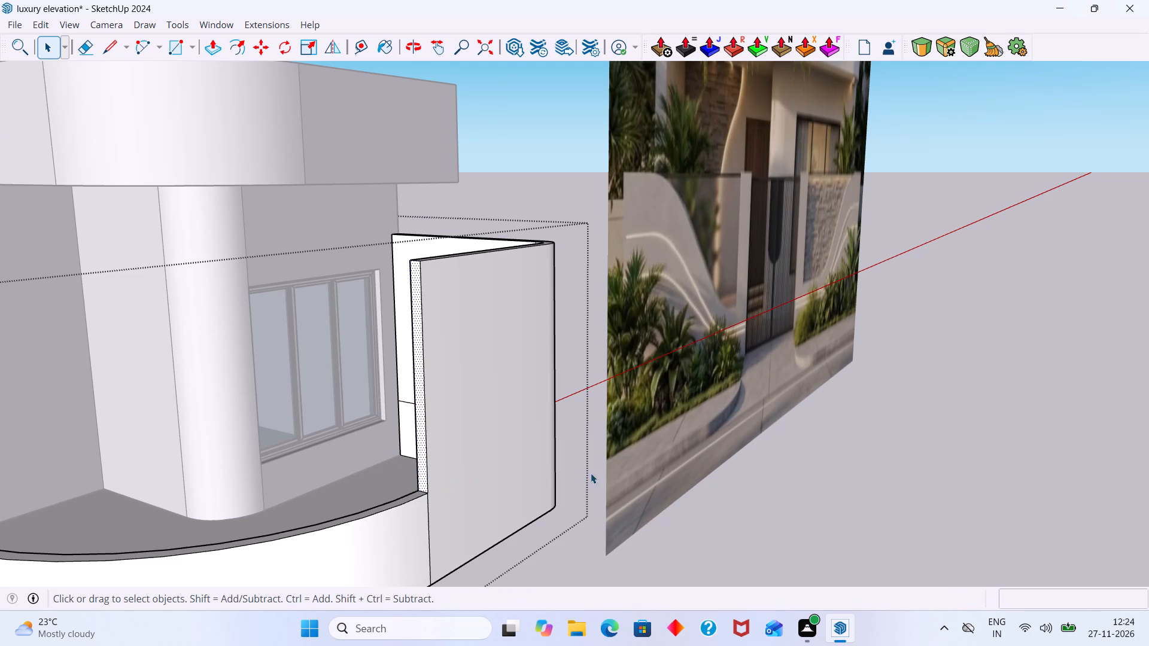
click(820, 523)
Open the balcony group for editing.
scroll(500, 460, down, 3)
middle_drag(488, 451, 387, 412)
scroll(395, 411, down, 6)
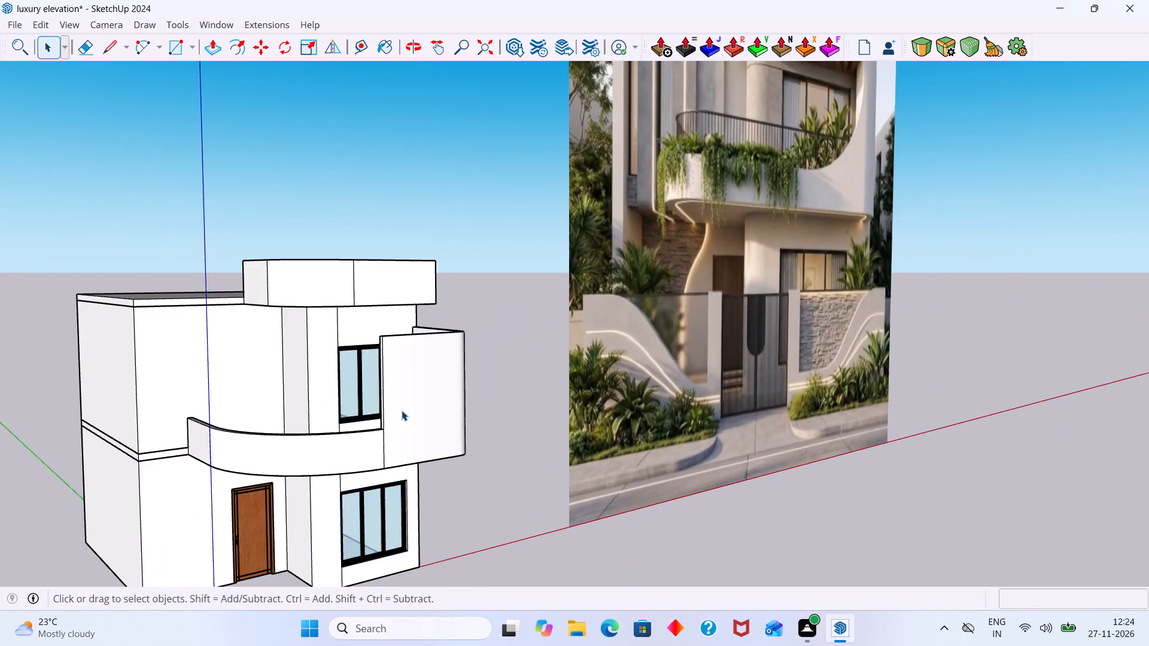
middle_drag(408, 412, 412, 441)
scroll(417, 438, down, 7)
scroll(411, 413, up, 6)
click(411, 412)
double_click(423, 410)
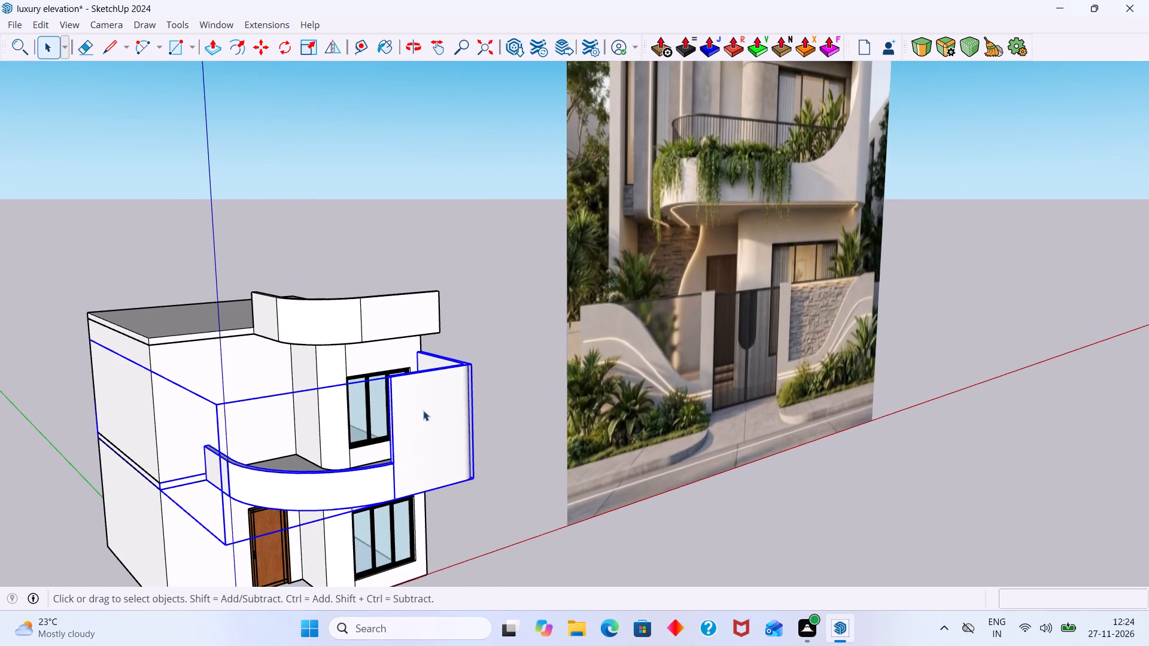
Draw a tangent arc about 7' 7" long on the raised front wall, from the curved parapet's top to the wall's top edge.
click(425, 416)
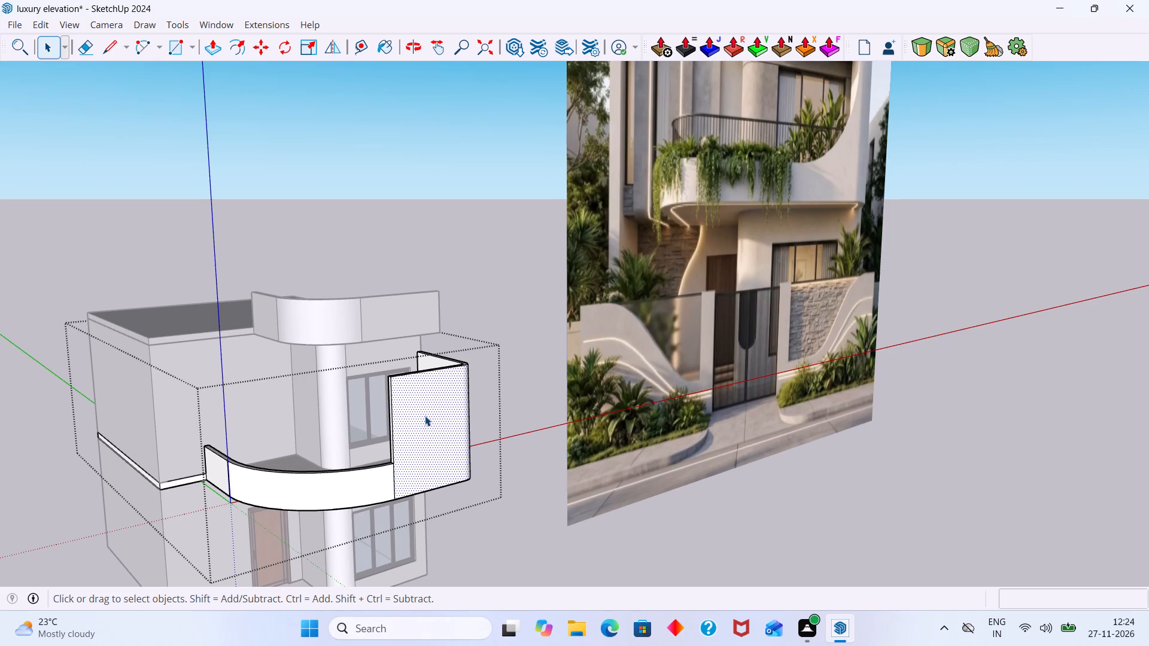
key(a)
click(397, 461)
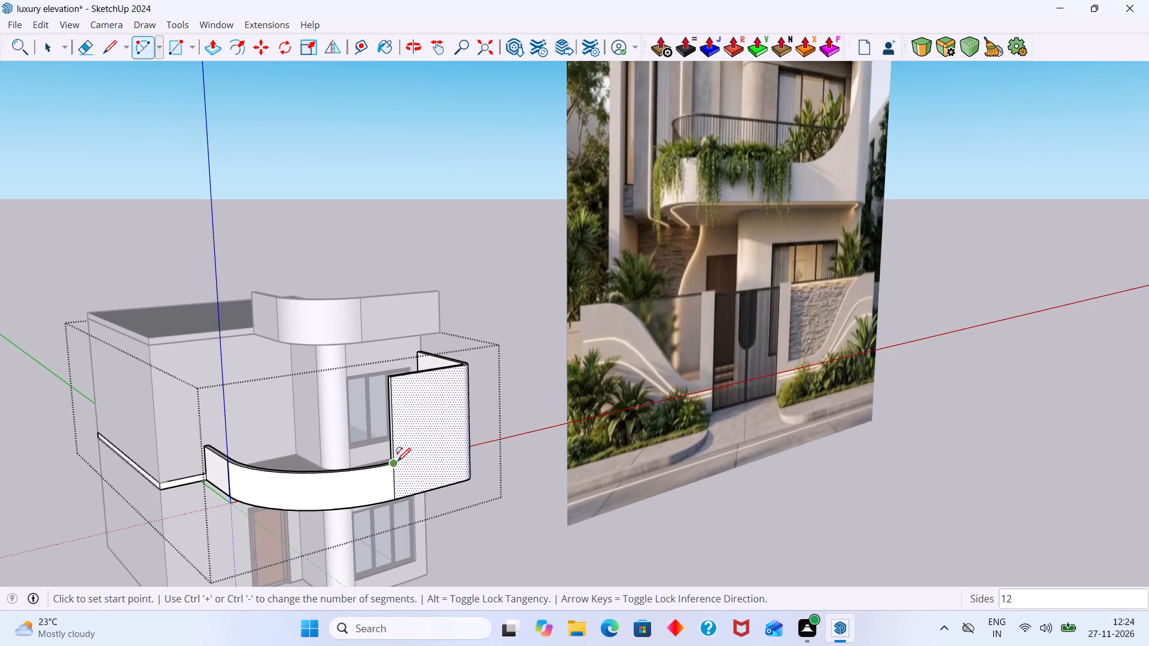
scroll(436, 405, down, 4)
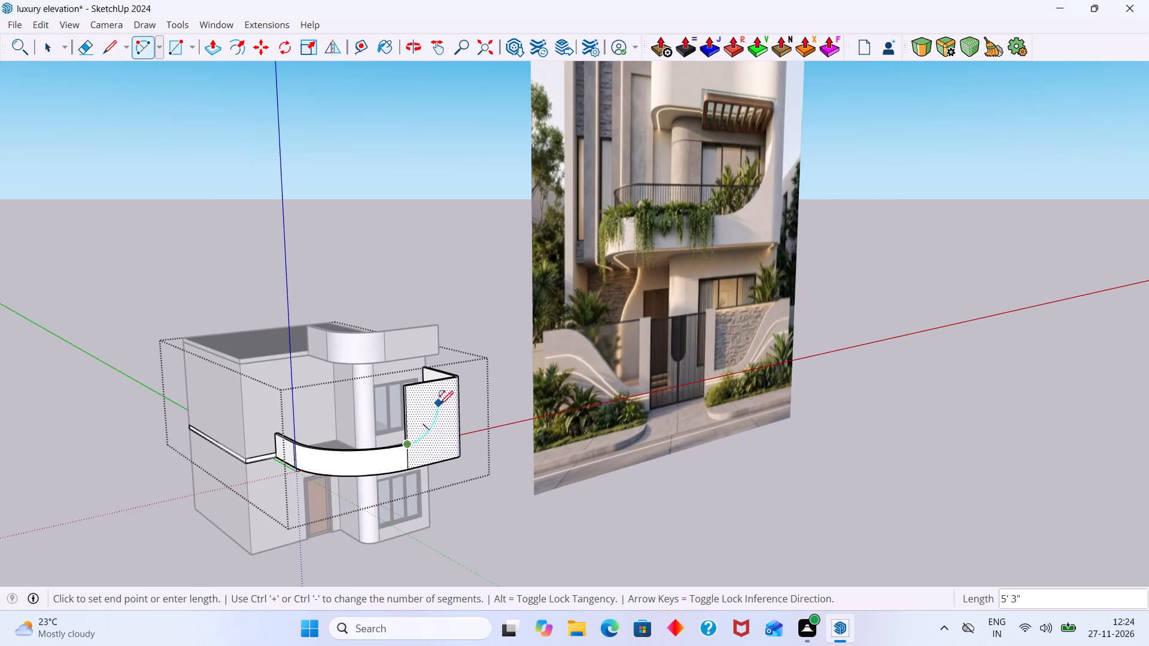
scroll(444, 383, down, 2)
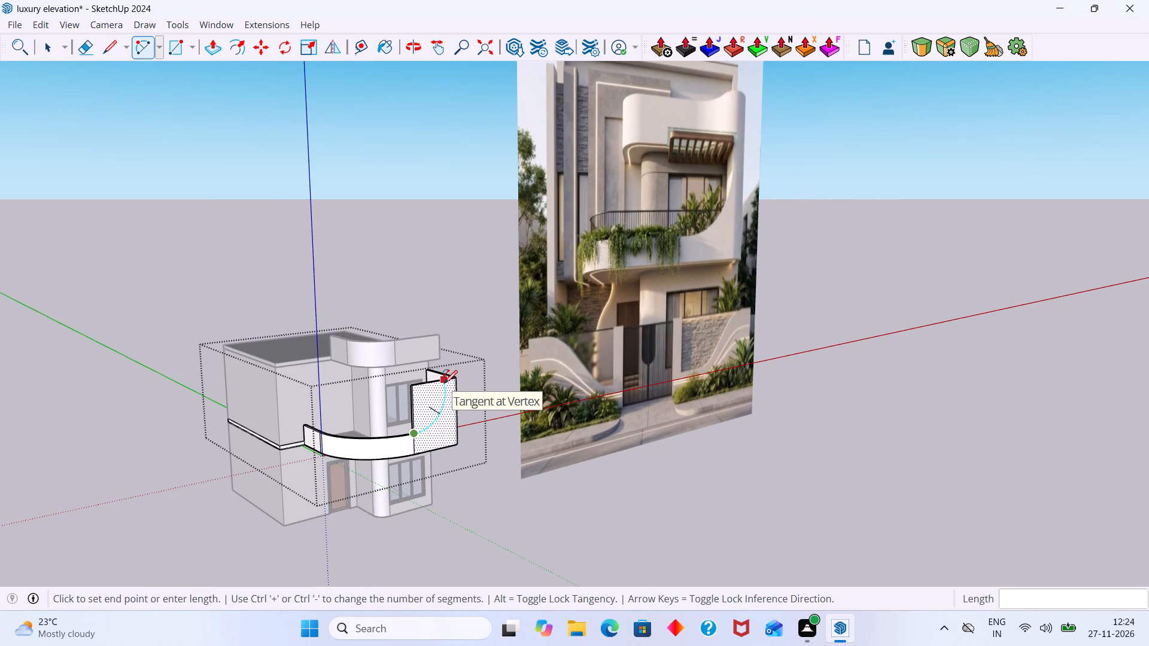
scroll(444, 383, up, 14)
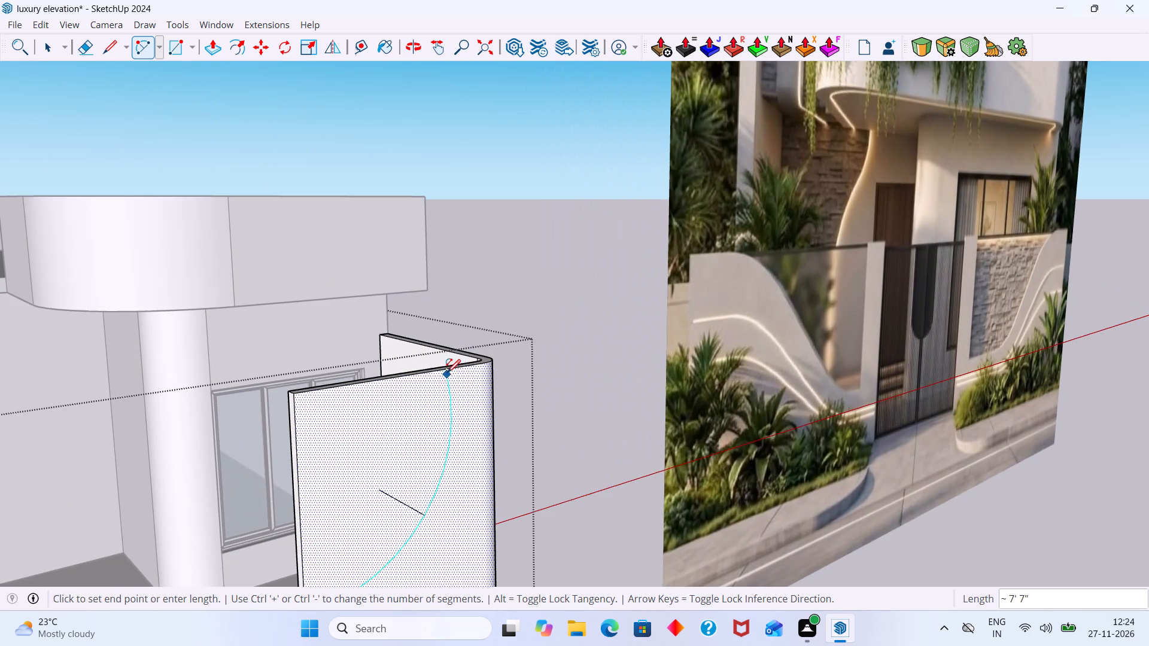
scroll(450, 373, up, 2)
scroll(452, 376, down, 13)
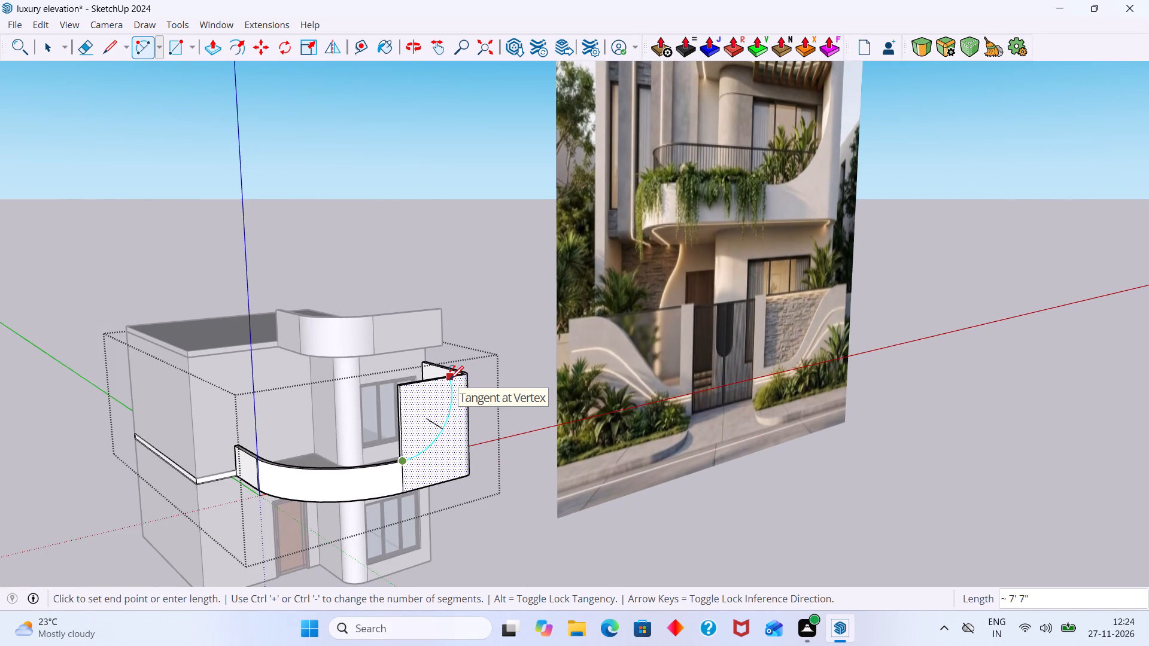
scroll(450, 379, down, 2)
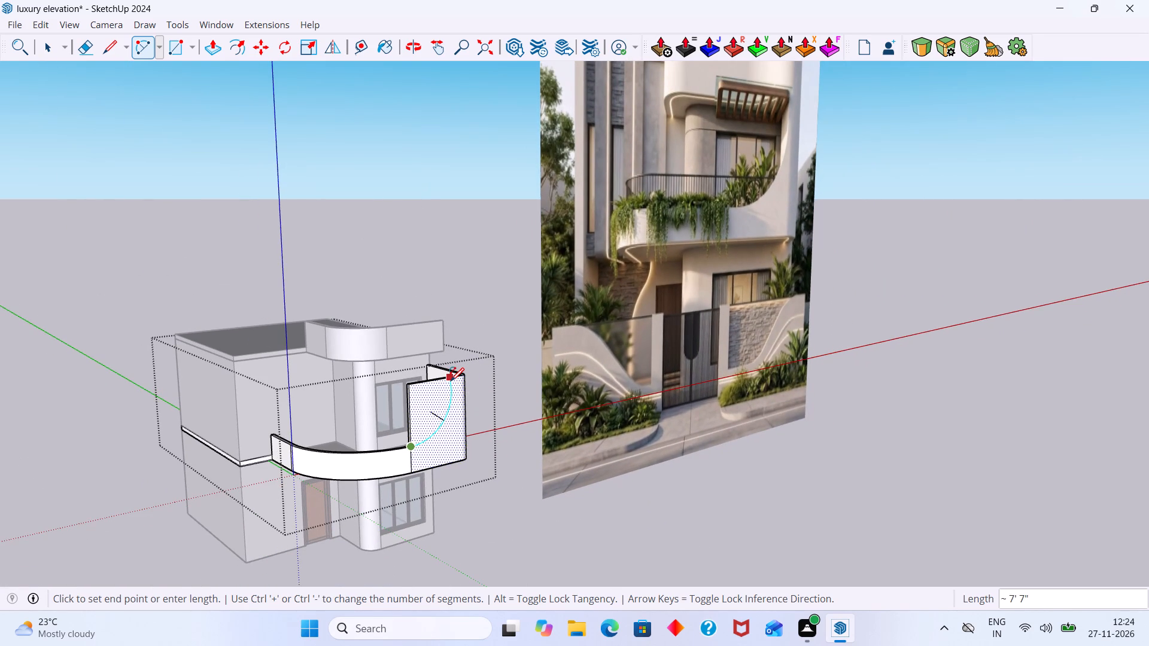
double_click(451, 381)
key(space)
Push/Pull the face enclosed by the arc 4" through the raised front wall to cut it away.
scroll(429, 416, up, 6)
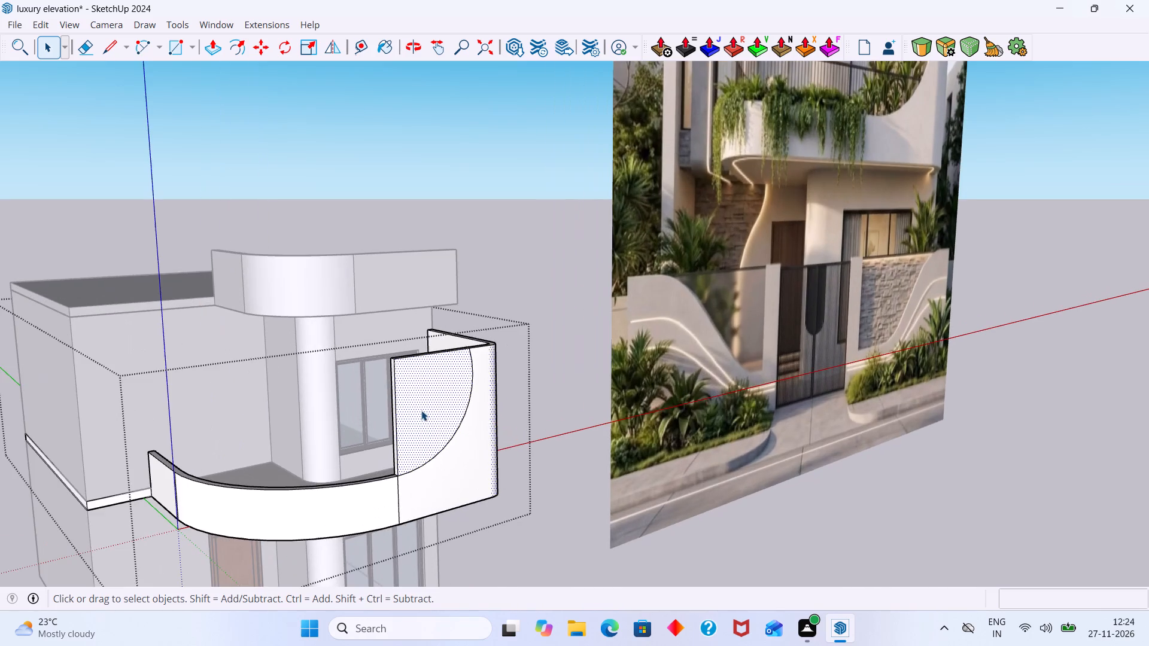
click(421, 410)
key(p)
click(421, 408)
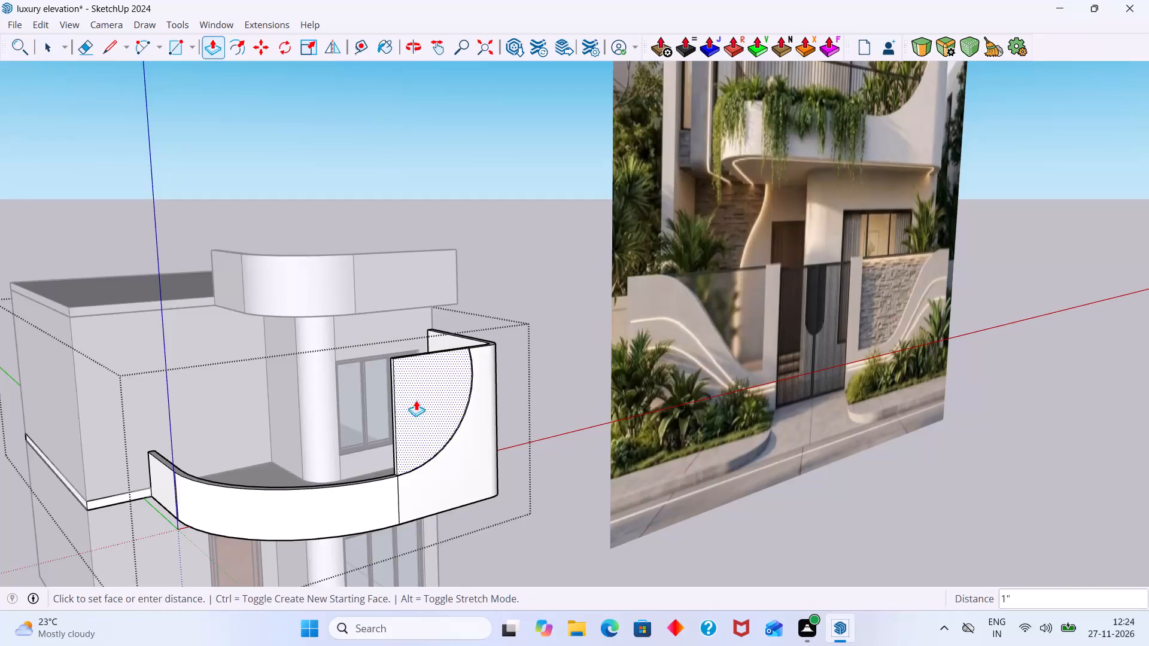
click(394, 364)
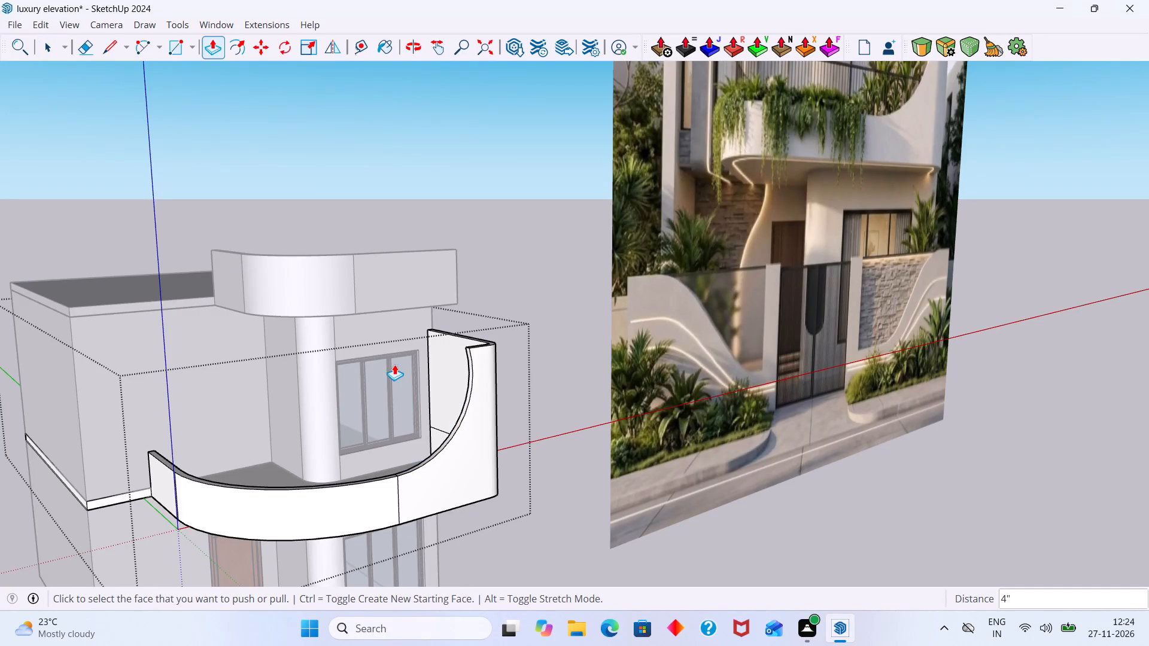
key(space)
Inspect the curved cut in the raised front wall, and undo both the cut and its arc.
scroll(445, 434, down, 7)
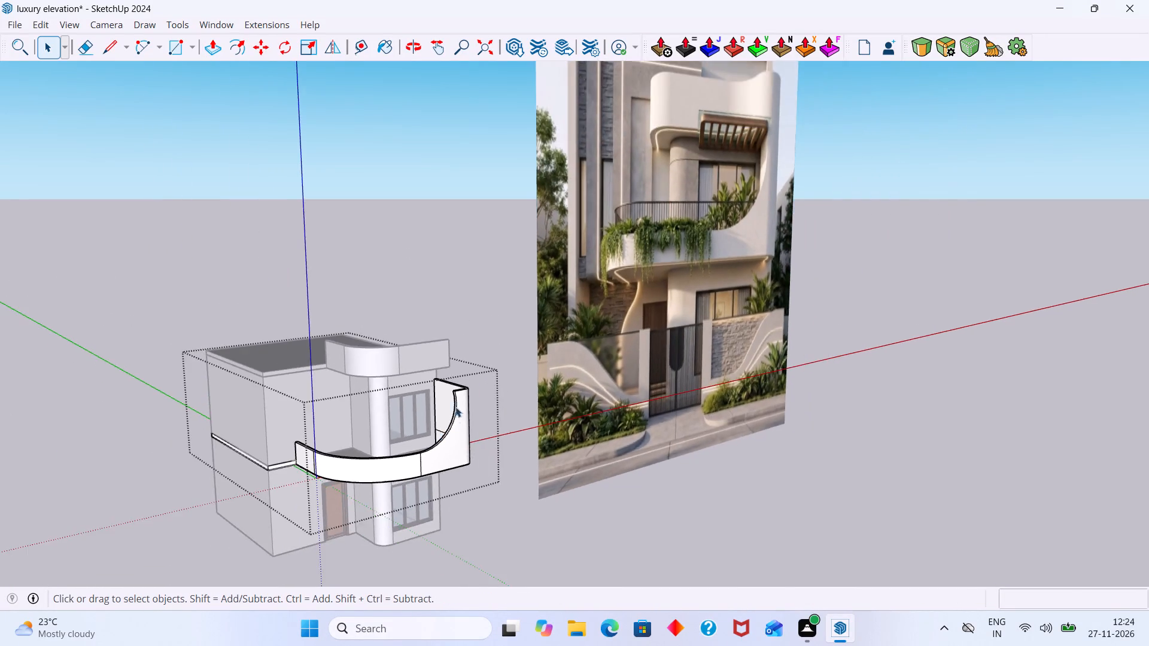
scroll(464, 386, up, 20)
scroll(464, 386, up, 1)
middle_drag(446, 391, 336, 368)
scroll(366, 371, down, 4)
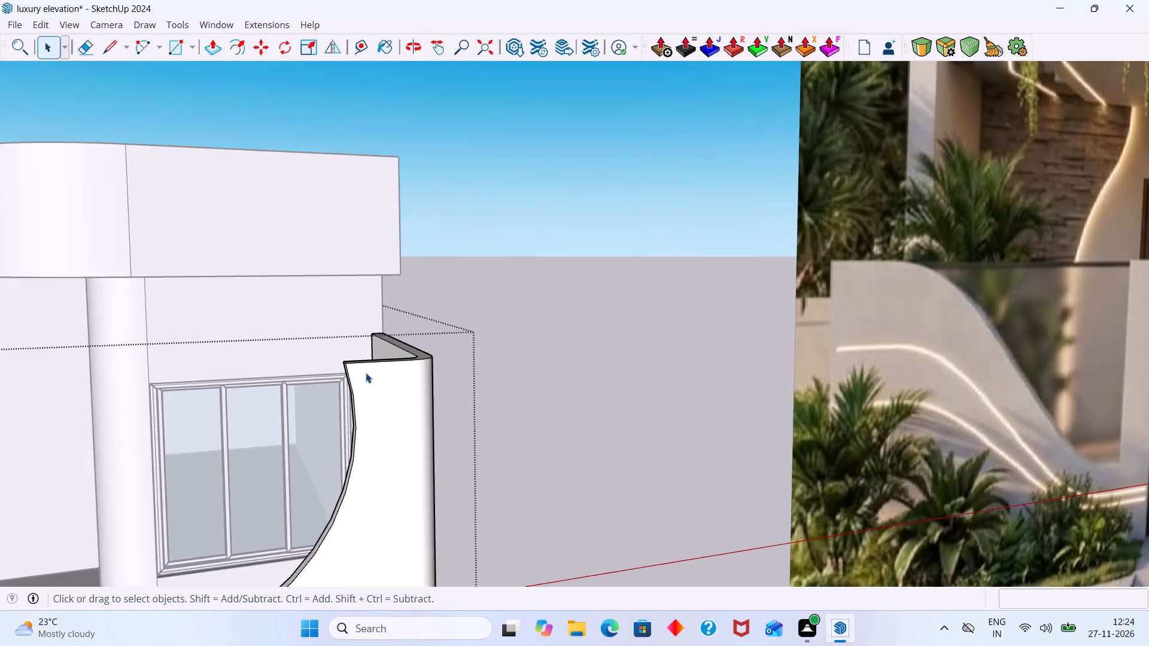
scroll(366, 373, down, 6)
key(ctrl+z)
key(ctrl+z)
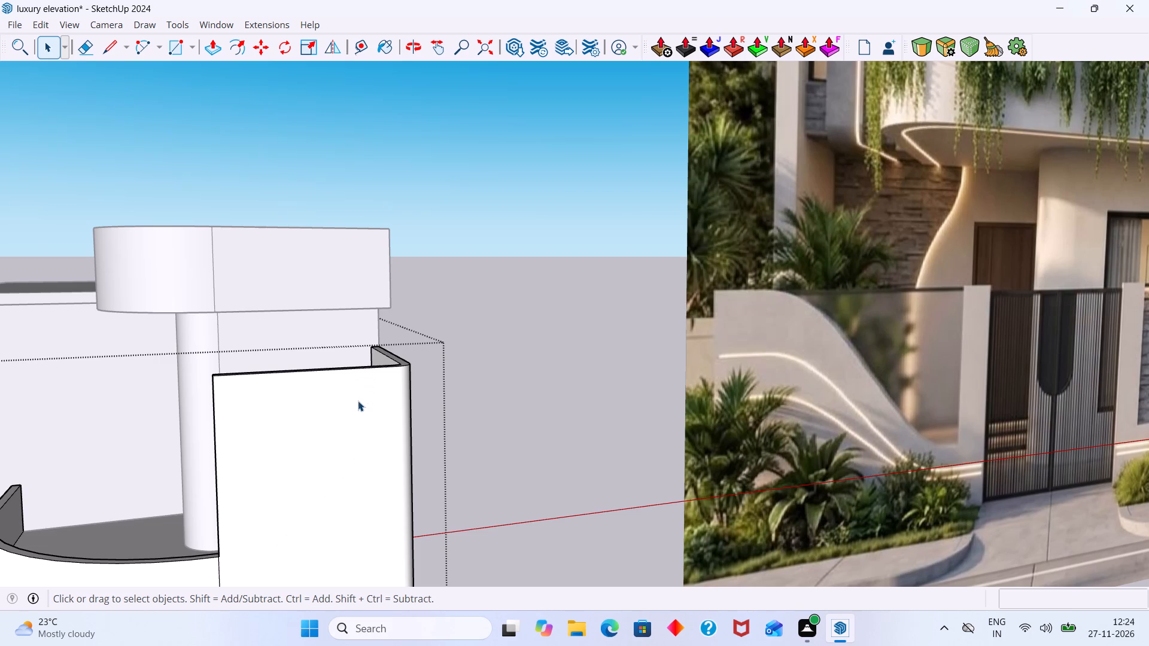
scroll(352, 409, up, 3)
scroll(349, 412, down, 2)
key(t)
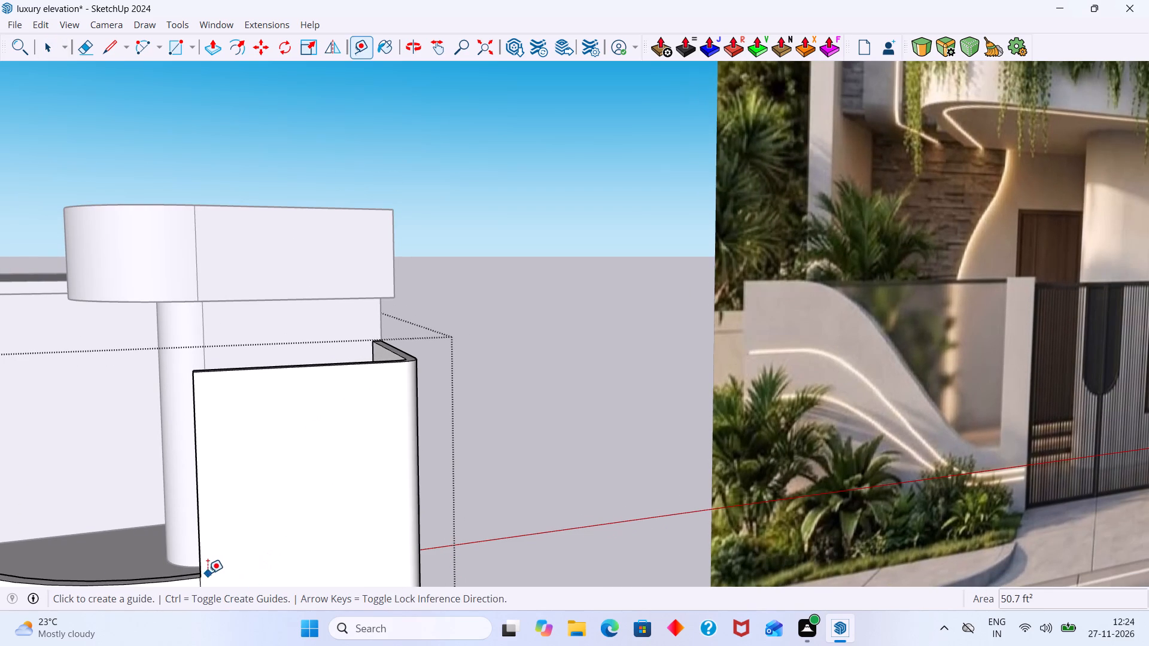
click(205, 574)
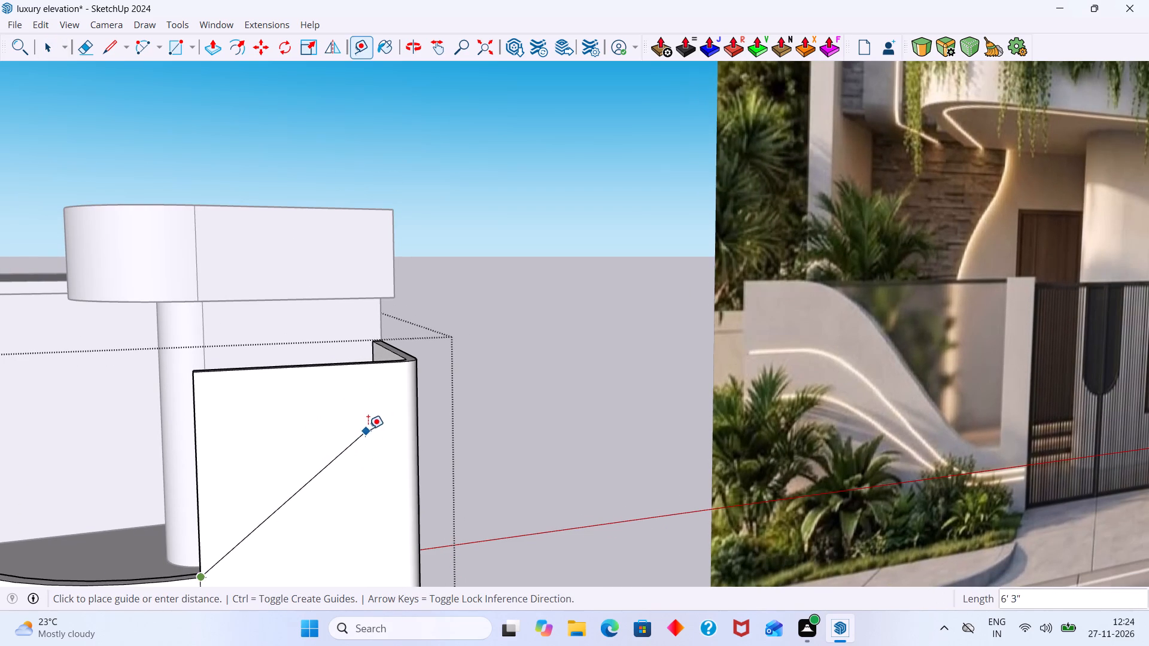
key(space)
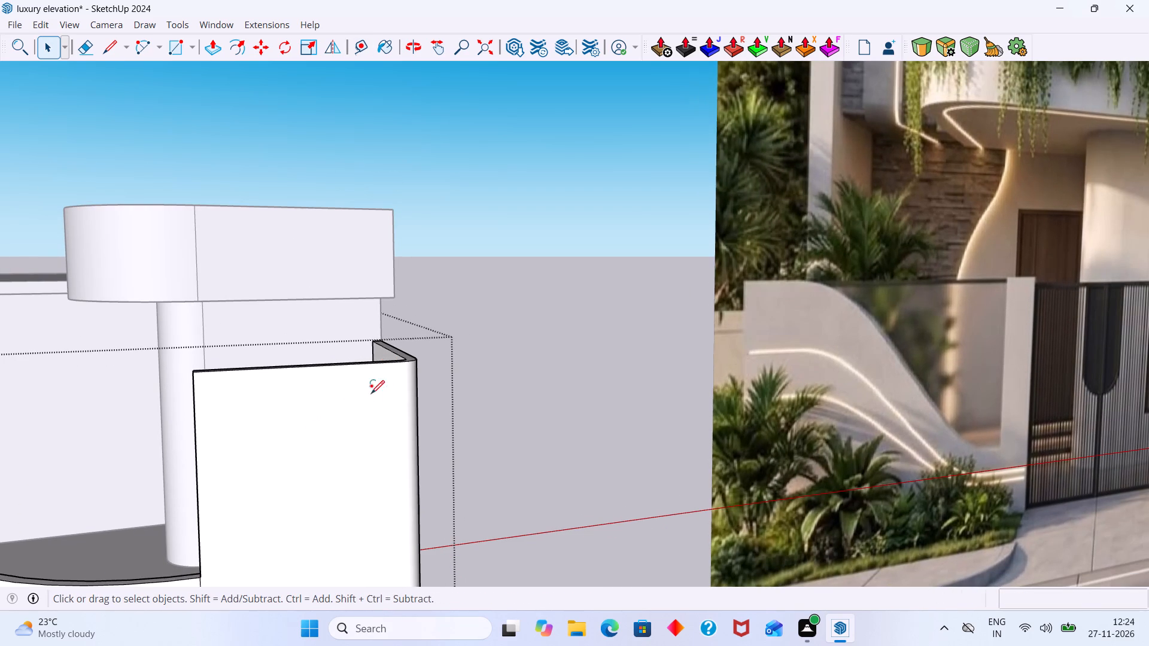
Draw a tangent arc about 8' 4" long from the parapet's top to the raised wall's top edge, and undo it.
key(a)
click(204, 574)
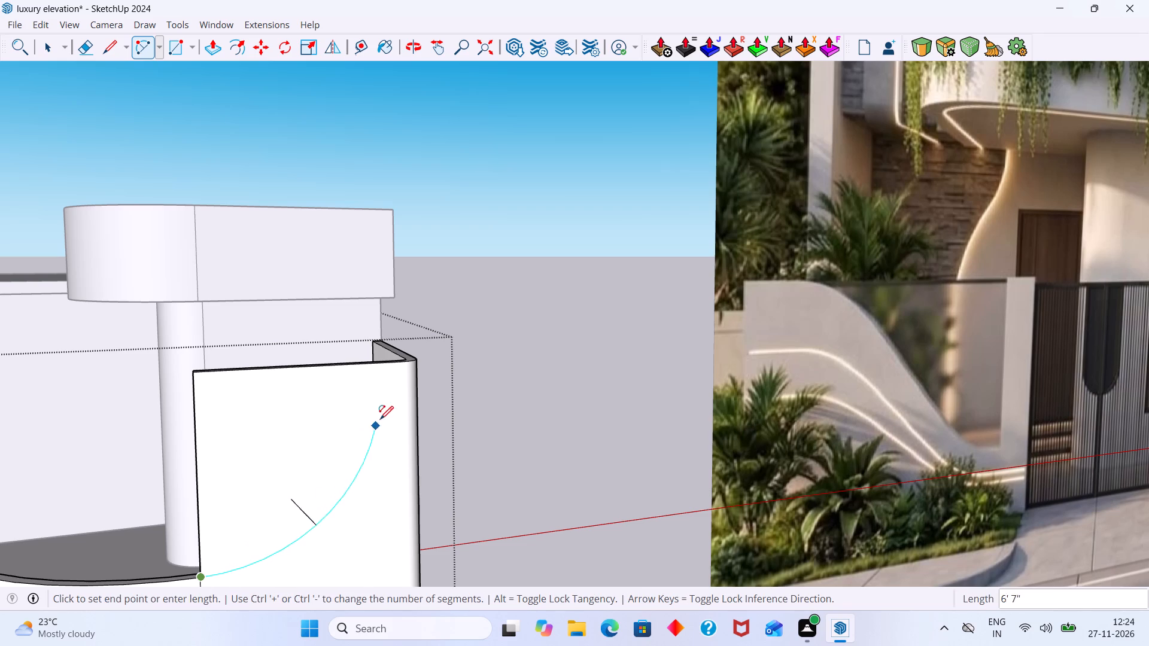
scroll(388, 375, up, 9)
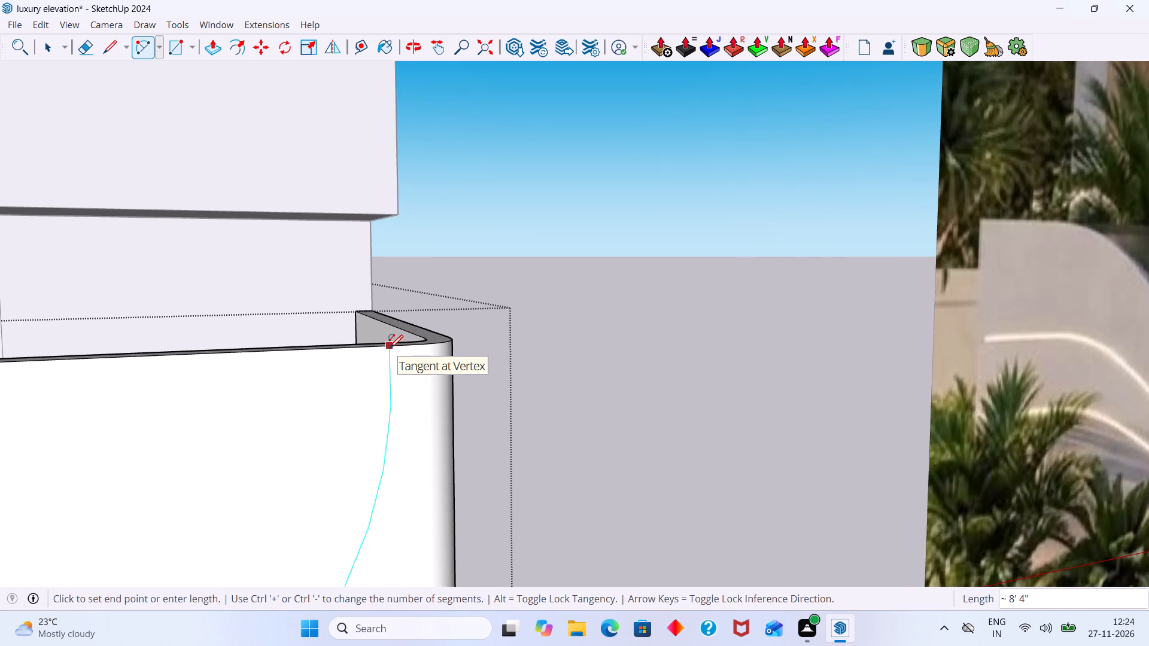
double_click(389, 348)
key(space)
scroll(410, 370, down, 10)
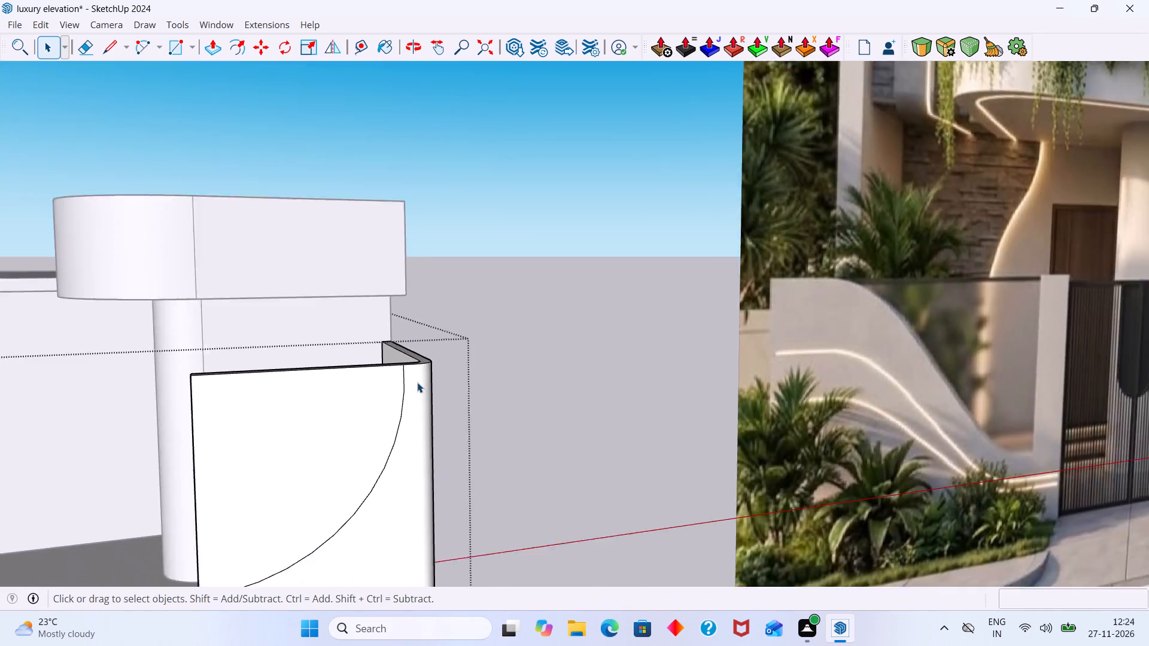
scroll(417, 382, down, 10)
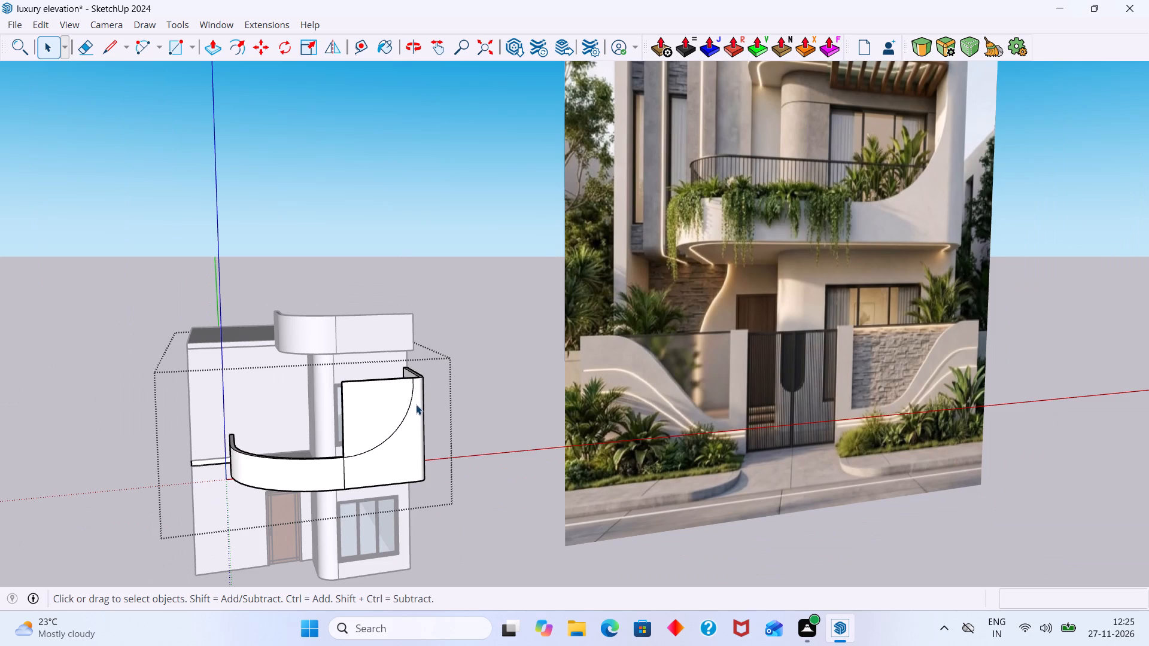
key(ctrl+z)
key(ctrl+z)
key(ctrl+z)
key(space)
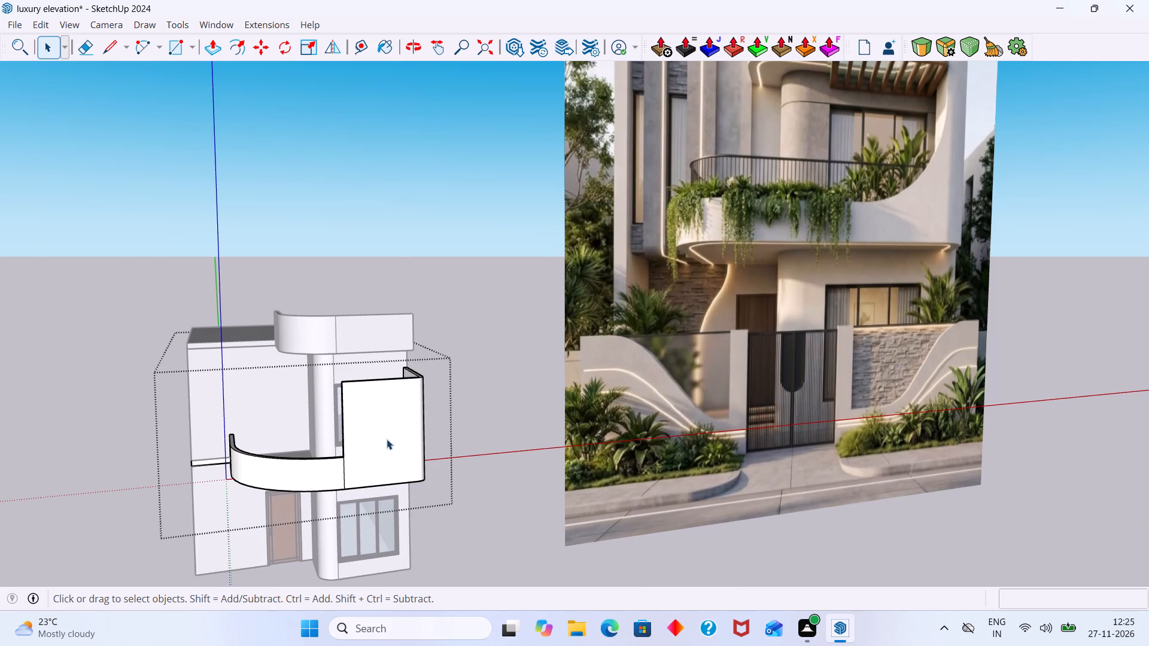
Draw a tangent arc about 8' long on the raised front wall, from the curved parapet's top to the wall's top edge.
click(386, 440)
key(a)
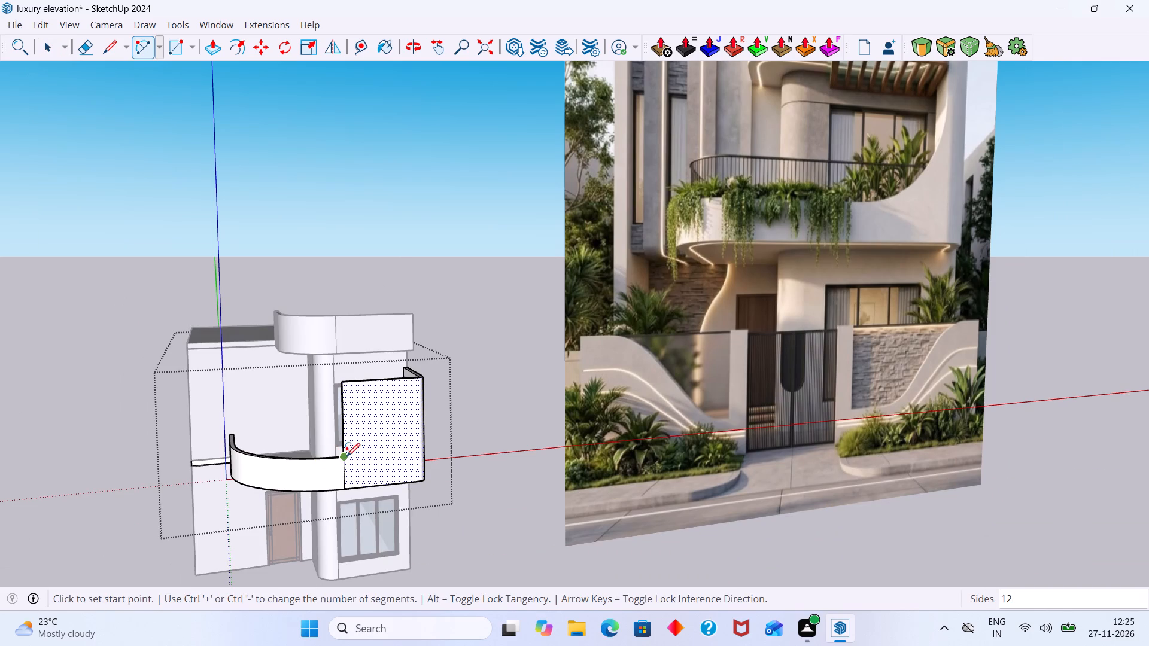
click(346, 456)
scroll(393, 386, up, 18)
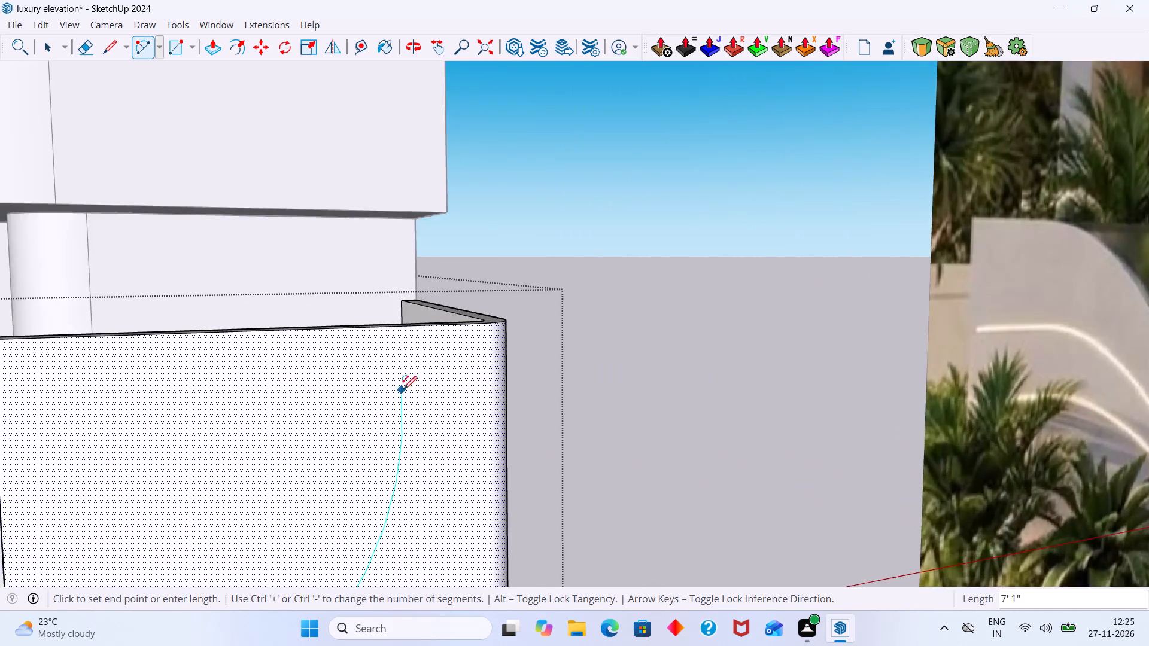
scroll(403, 389, up, 3)
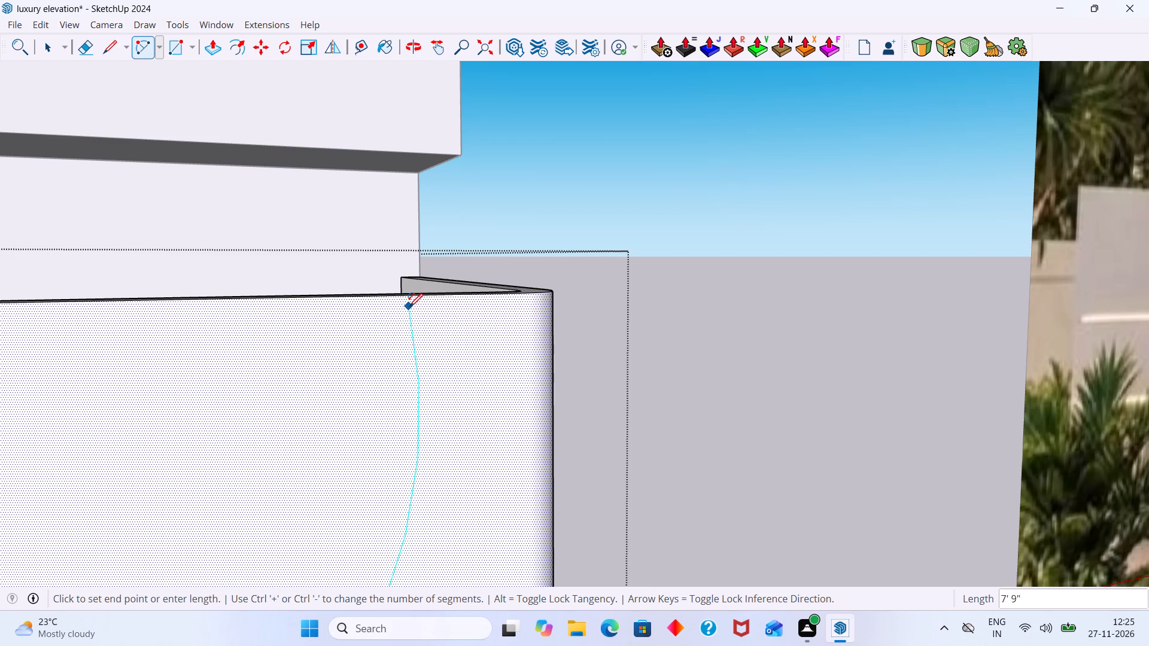
double_click(441, 297)
key(space)
scroll(474, 324, down, 12)
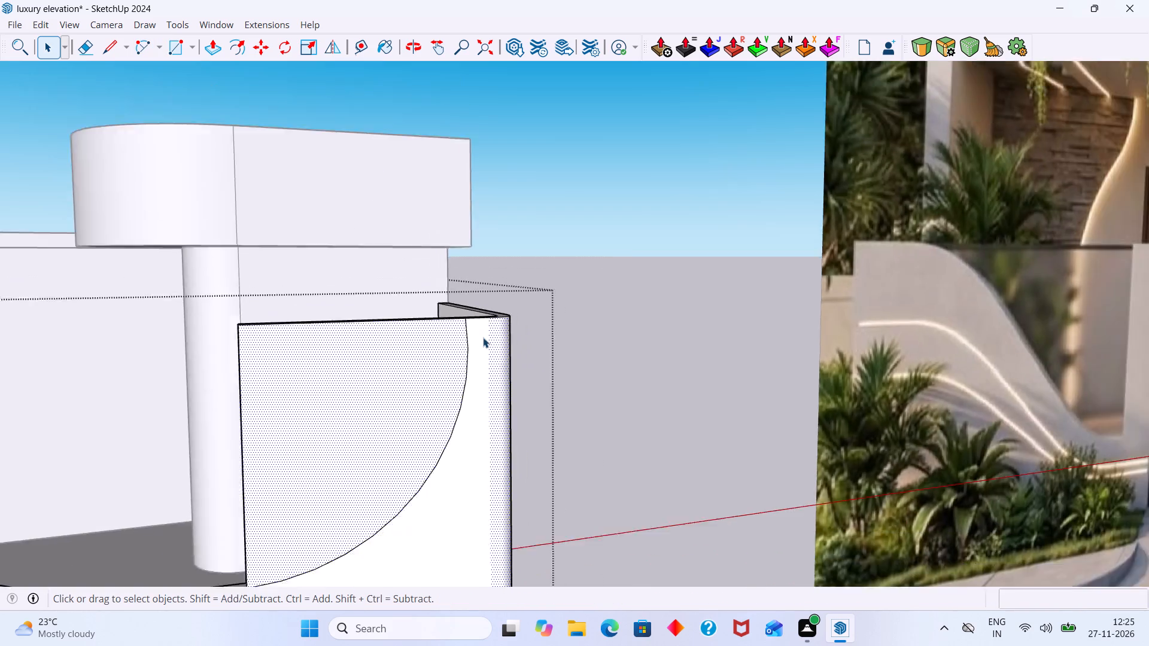
scroll(483, 337, down, 8)
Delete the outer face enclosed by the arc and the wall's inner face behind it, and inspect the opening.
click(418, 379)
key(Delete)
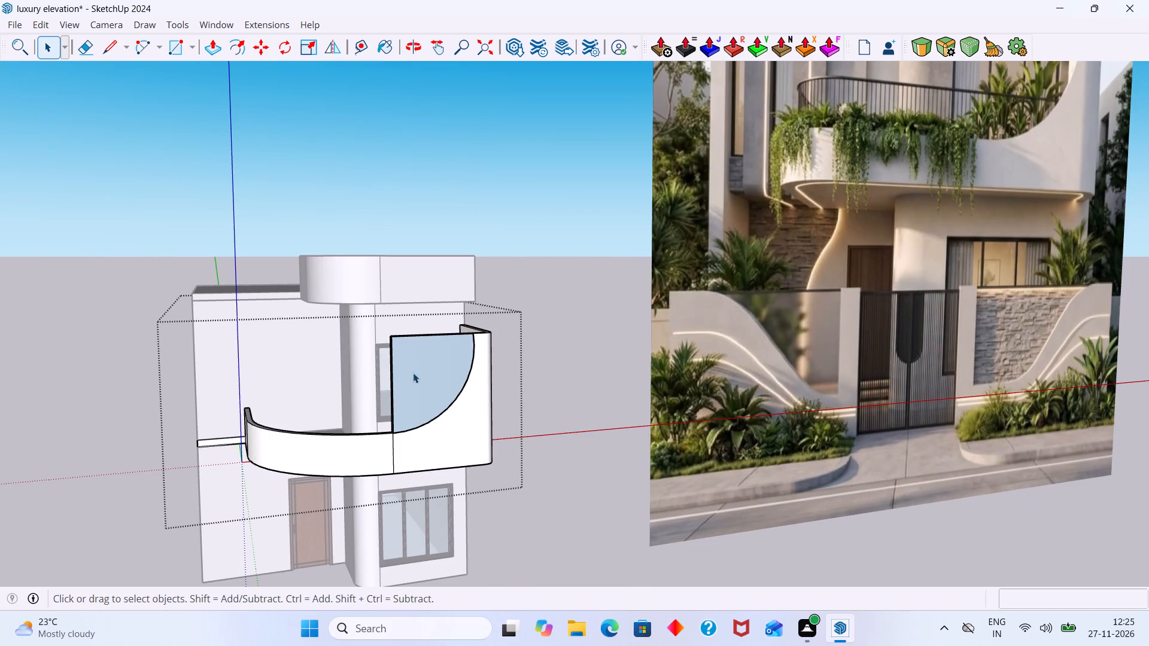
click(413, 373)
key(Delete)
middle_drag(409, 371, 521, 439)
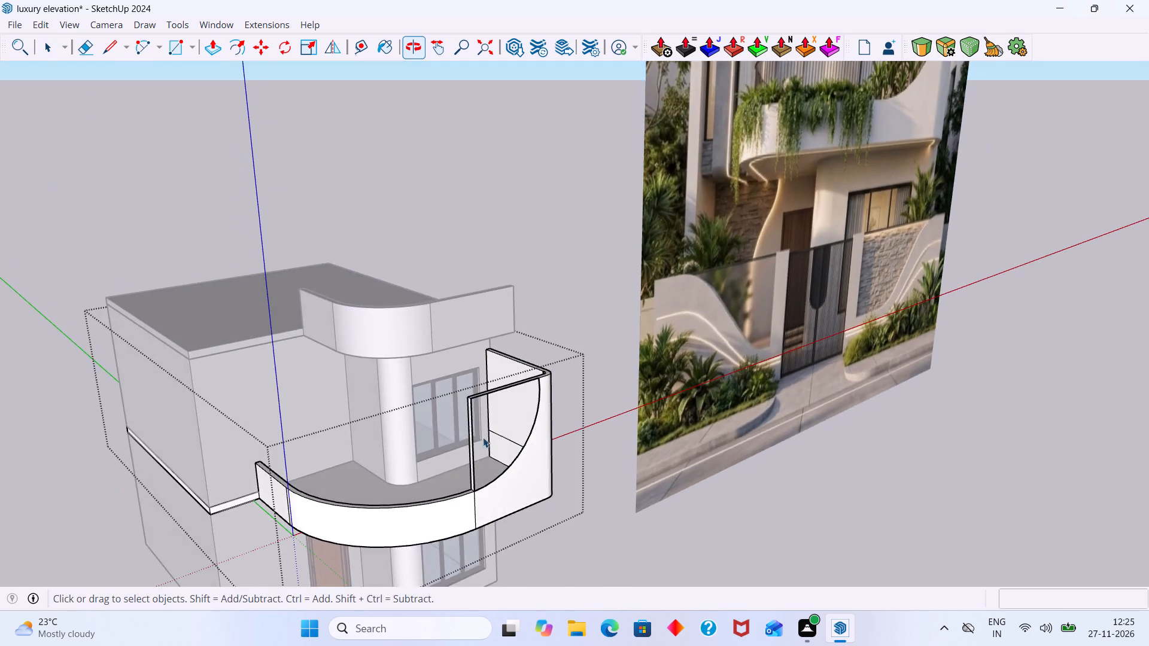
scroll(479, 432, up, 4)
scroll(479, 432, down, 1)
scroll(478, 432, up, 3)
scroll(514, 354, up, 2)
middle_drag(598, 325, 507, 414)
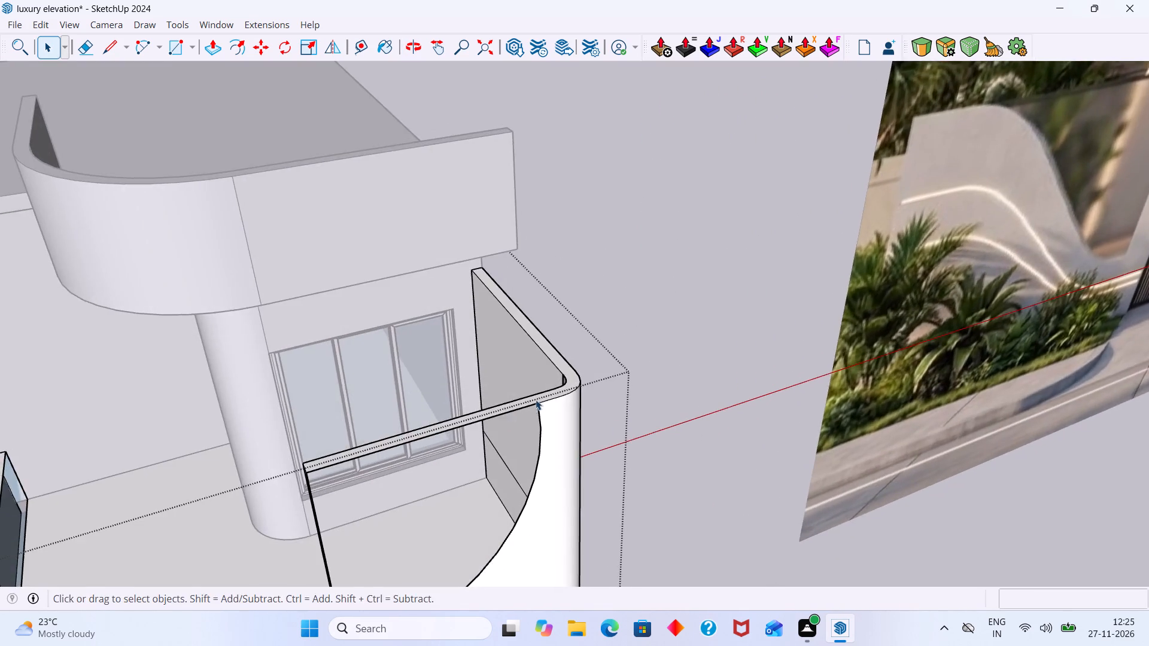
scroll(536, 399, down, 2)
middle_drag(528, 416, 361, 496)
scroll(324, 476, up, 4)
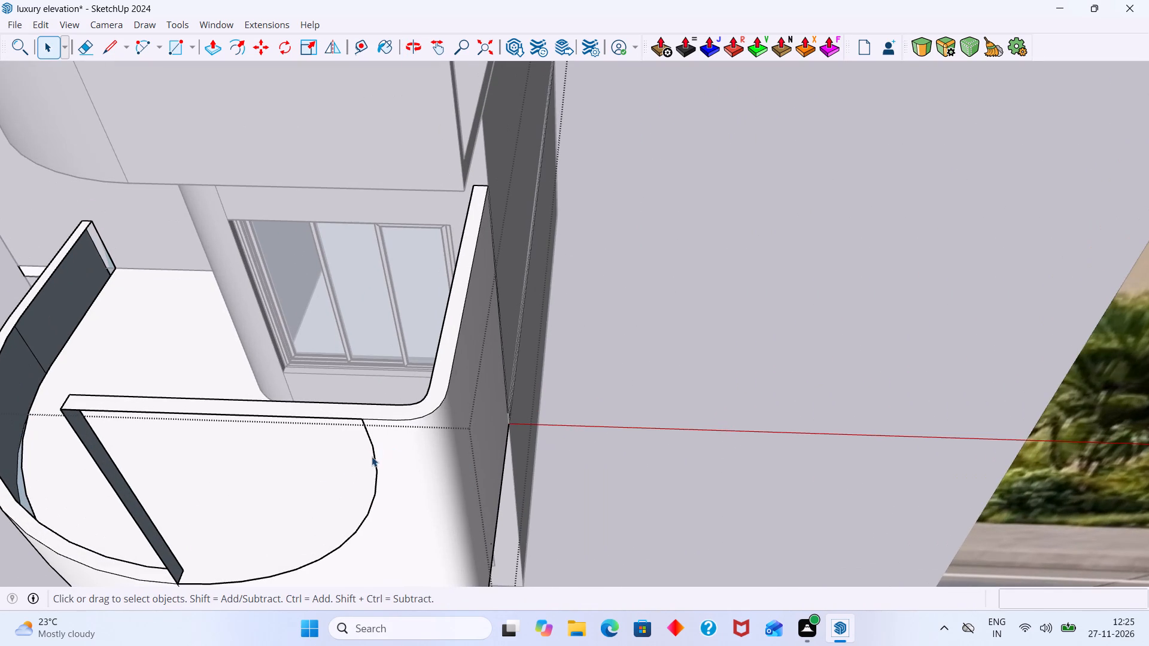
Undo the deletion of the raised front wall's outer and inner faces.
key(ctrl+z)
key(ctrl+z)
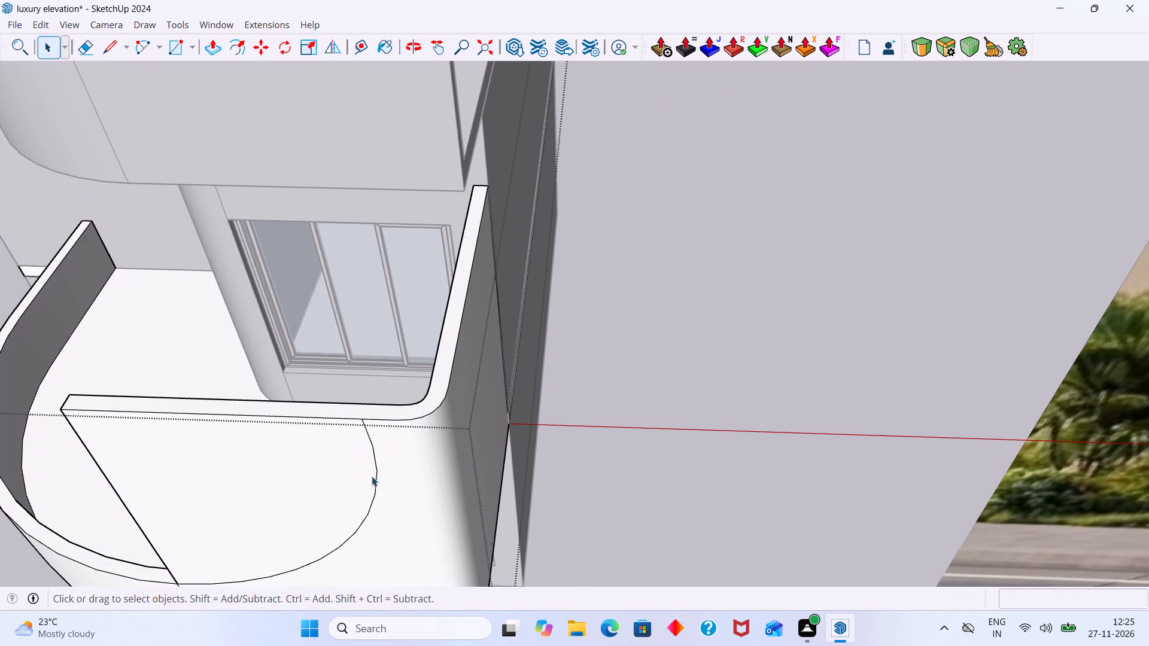
Set the arc on the raised front wall to 50 segments.
middle_drag(372, 471, 385, 417)
click(379, 455)
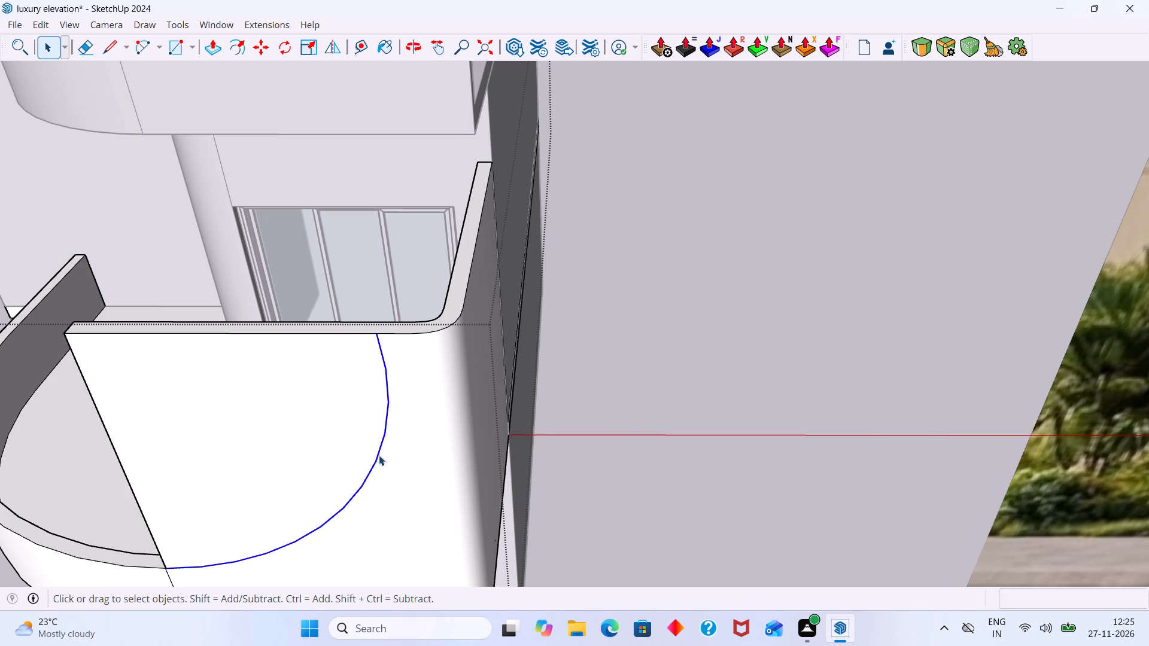
right_click(379, 455)
click(455, 67)
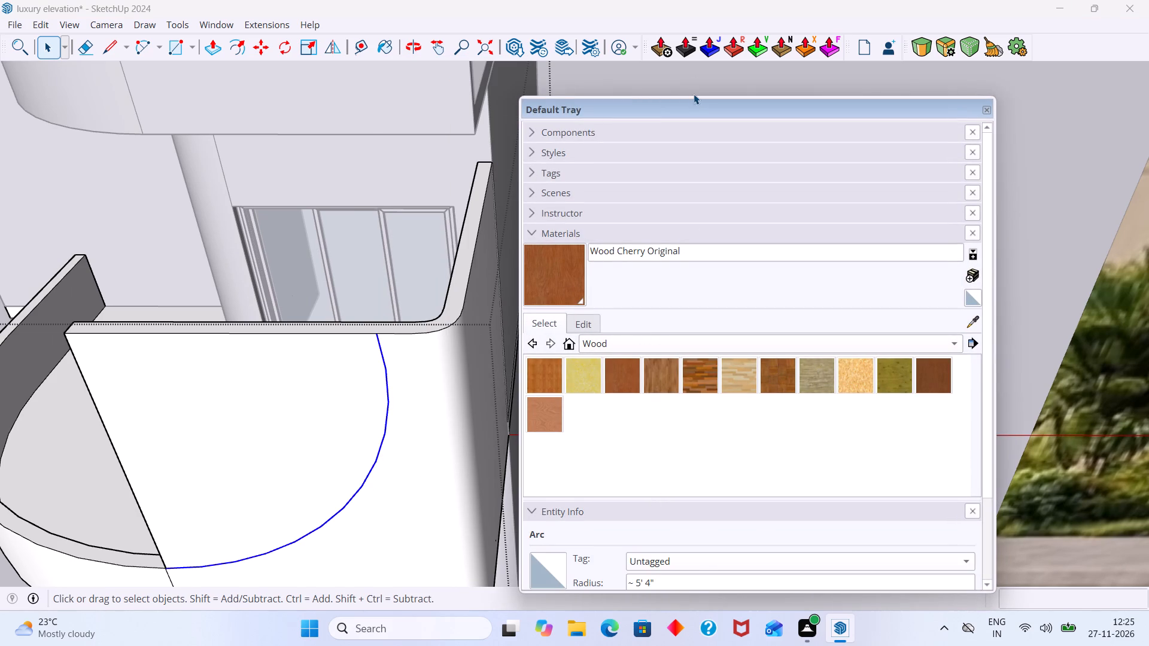
drag(694, 94, 680, 21)
drag(692, 106, 692, 10)
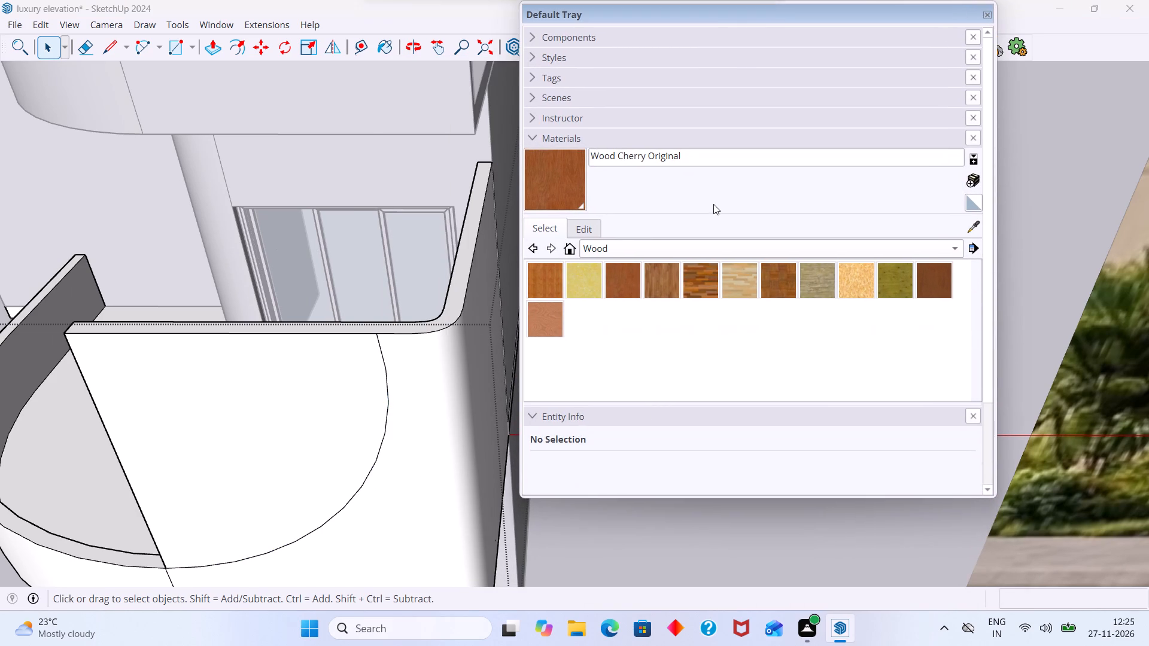
click(371, 467)
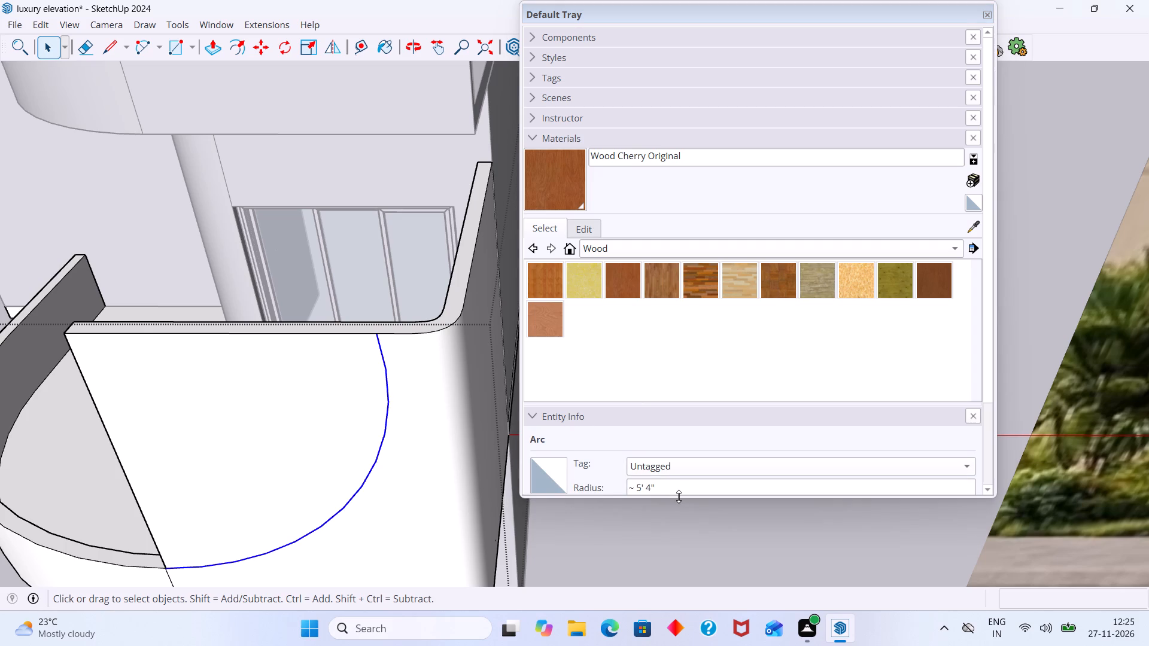
drag(679, 496, 703, 596)
click(640, 508)
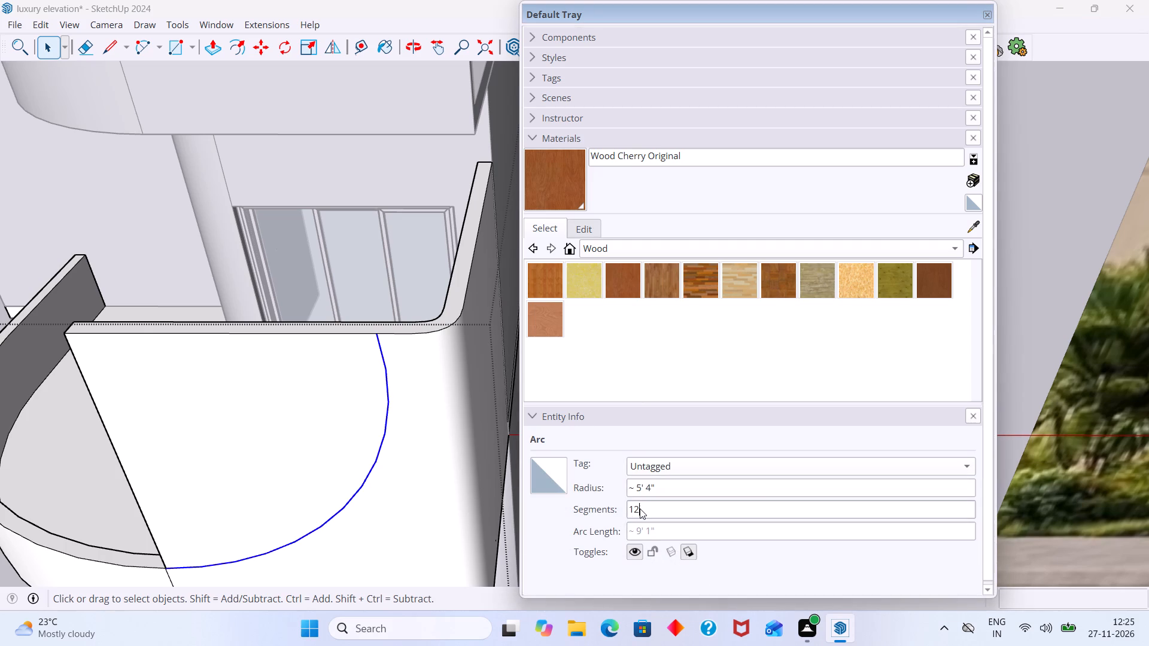
key(BackSpace)
key(BackSpace)
key(BackSpace)
key(BackSpace)
key(BackSpace)
key(BackSpace)
key(BackSpace)
key(BackSpace)
key(BackSpace)
key(5)
key(0)
key(Return)
scroll(427, 485, down, 14)
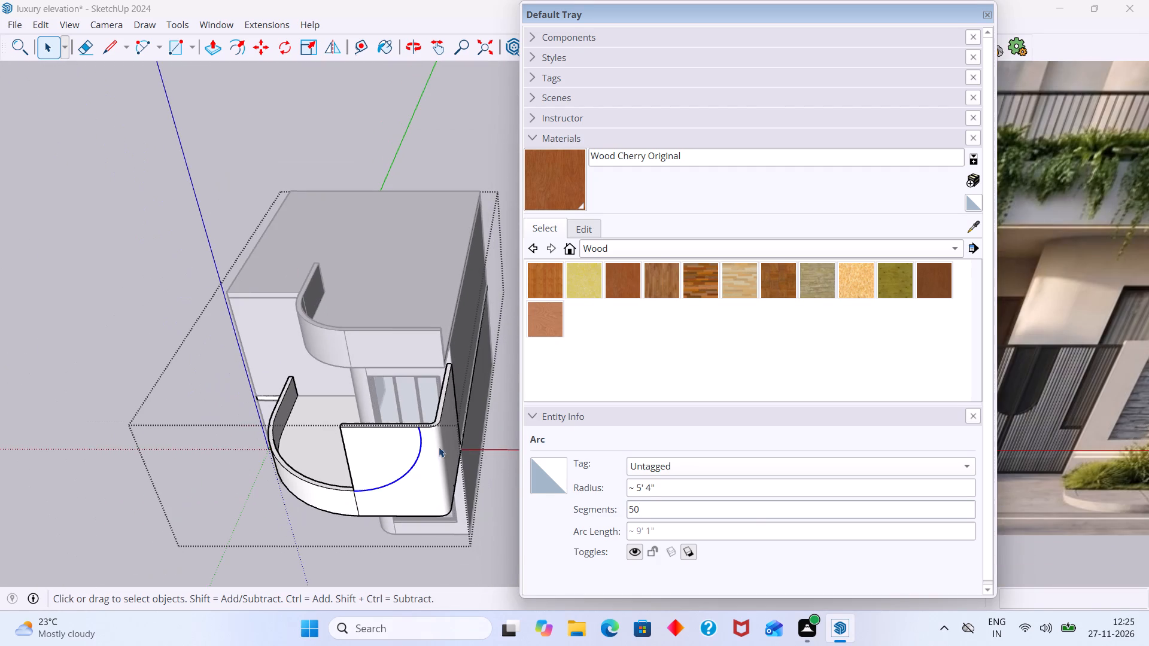
click(989, 16)
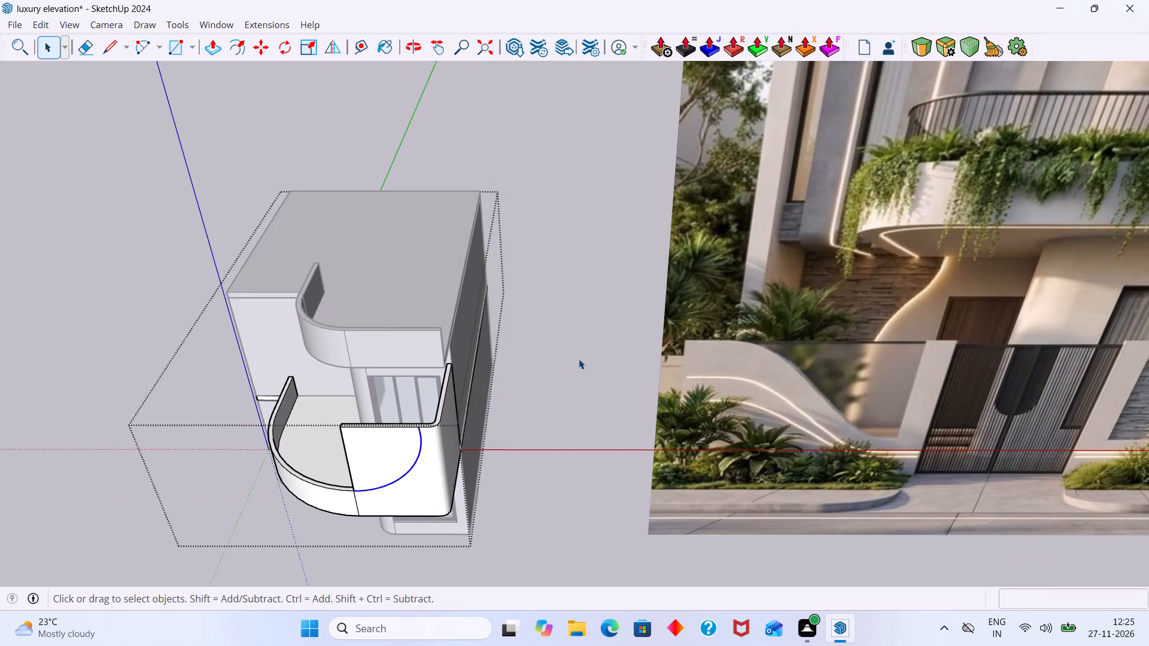
click(582, 348)
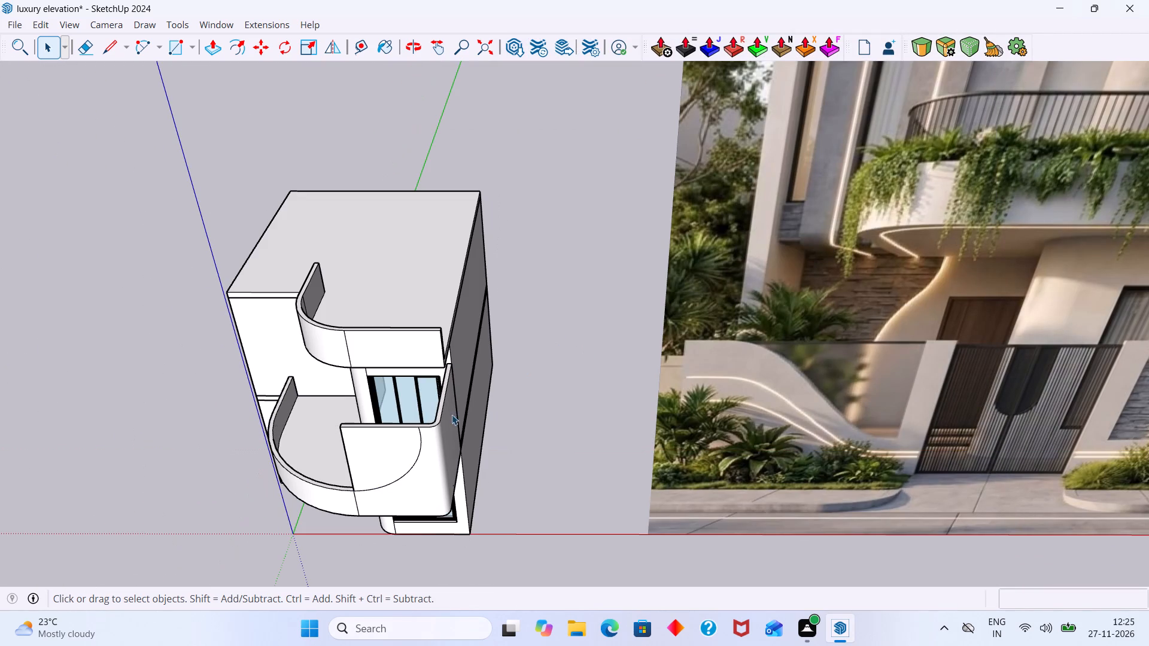
Push the wall face enclosed by the arc through its full 4" thickness to open the sweeping curved cut.
shift+middle_drag(435, 431, 491, 316)
scroll(417, 395, up, 7)
click(424, 337)
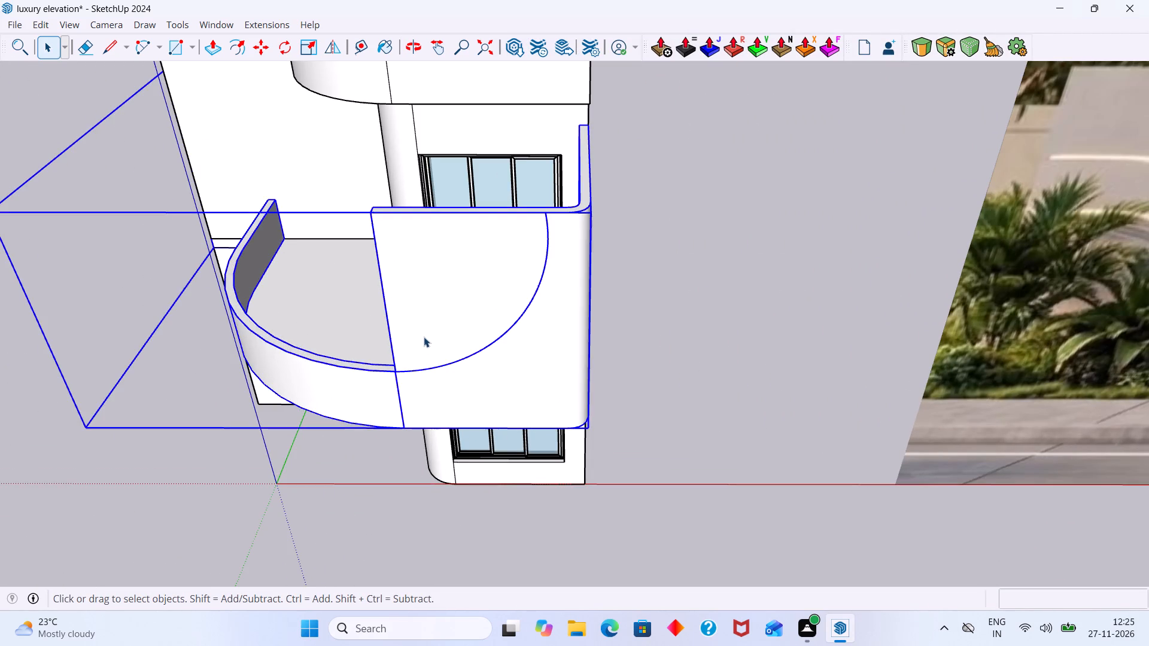
triple_click(428, 330)
click(434, 327)
middle_drag(441, 328, 466, 331)
scroll(466, 331, up, 1)
key(p)
click(462, 330)
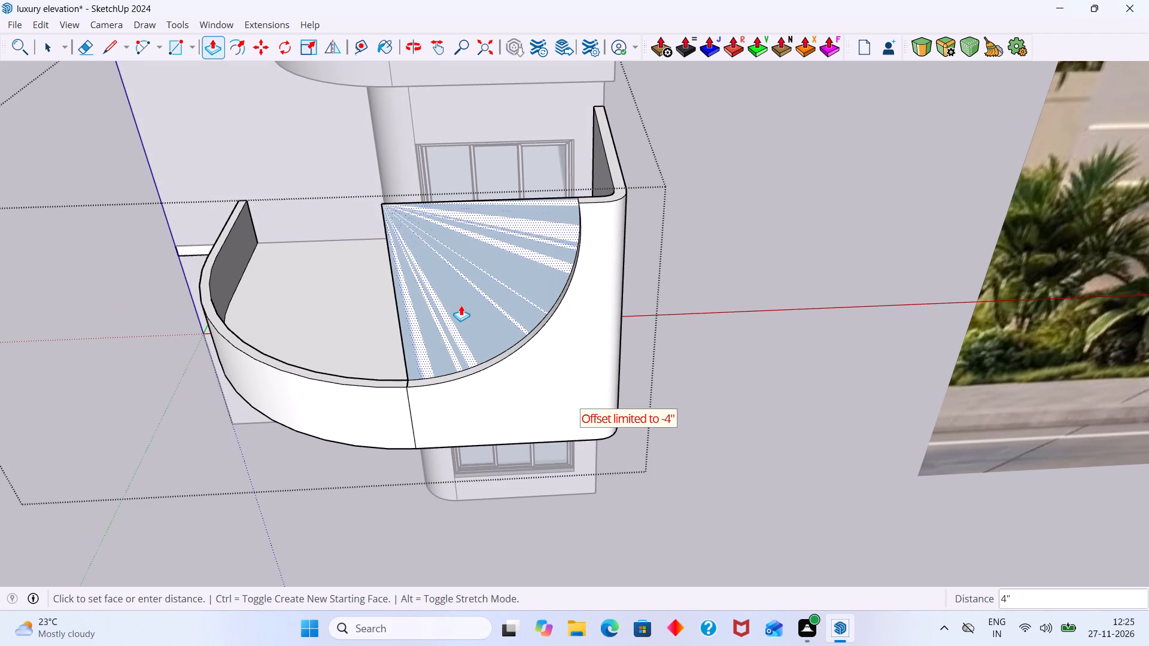
click(461, 305)
key(space)
click(776, 211)
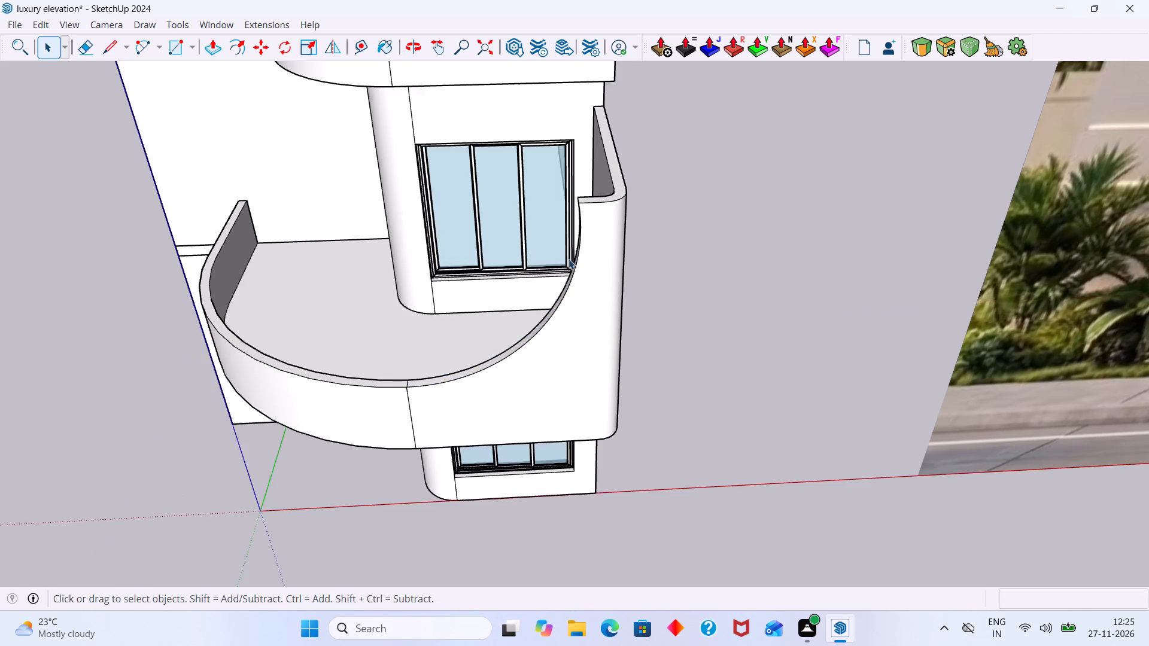
Examine the curved balcony cut from several angles and compare the house with the reference image.
middle_drag(567, 254, 797, 252)
scroll(663, 404, up, 5)
middle_drag(679, 421, 561, 421)
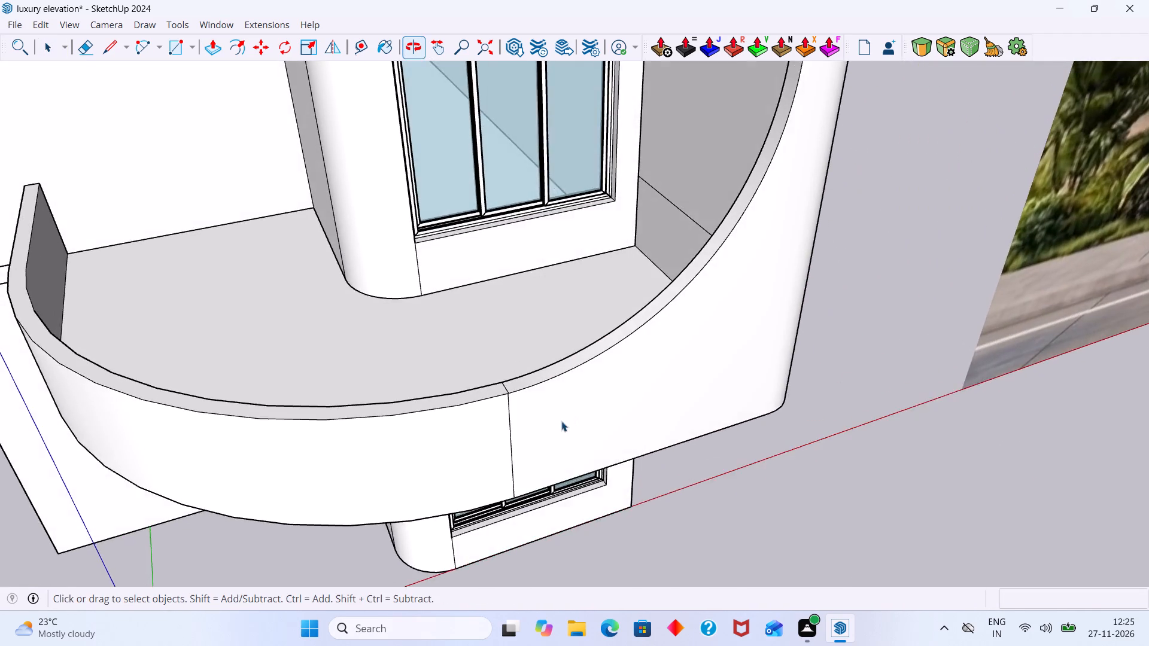
middle_drag(561, 421, 567, 422)
scroll(501, 424, up, 2)
scroll(515, 414, down, 19)
shift+middle_drag(558, 387, 354, 562)
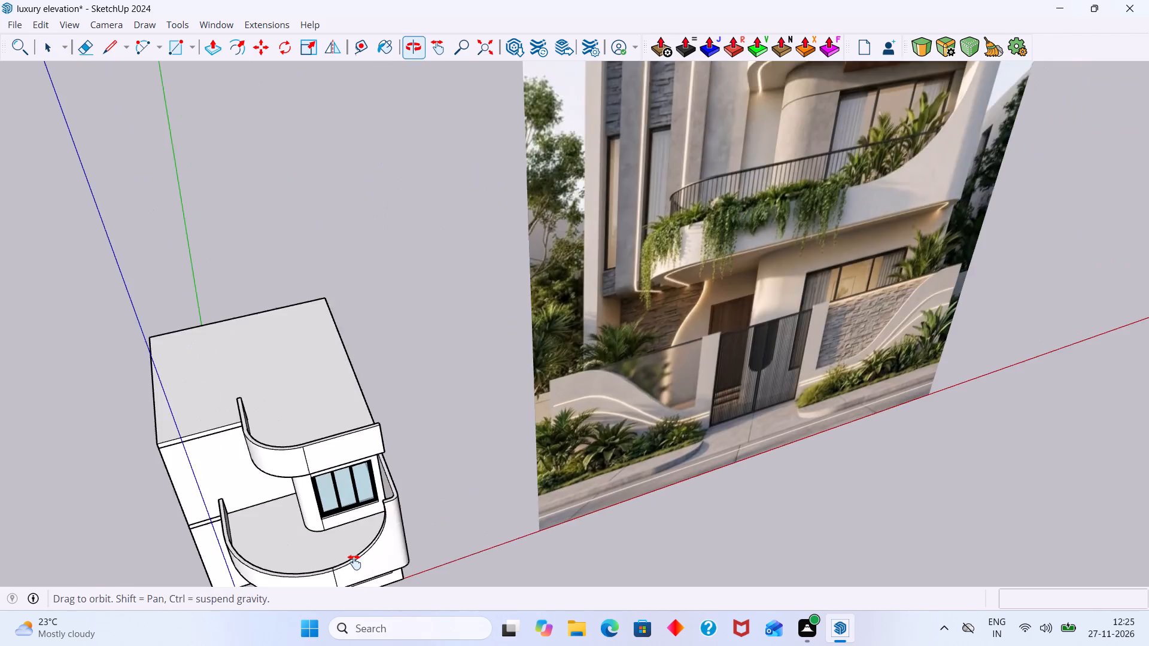
shift+middle_drag(354, 562, 354, 561)
scroll(409, 506, down, 6)
middle_drag(416, 486, 348, 476)
scroll(405, 453, up, 5)
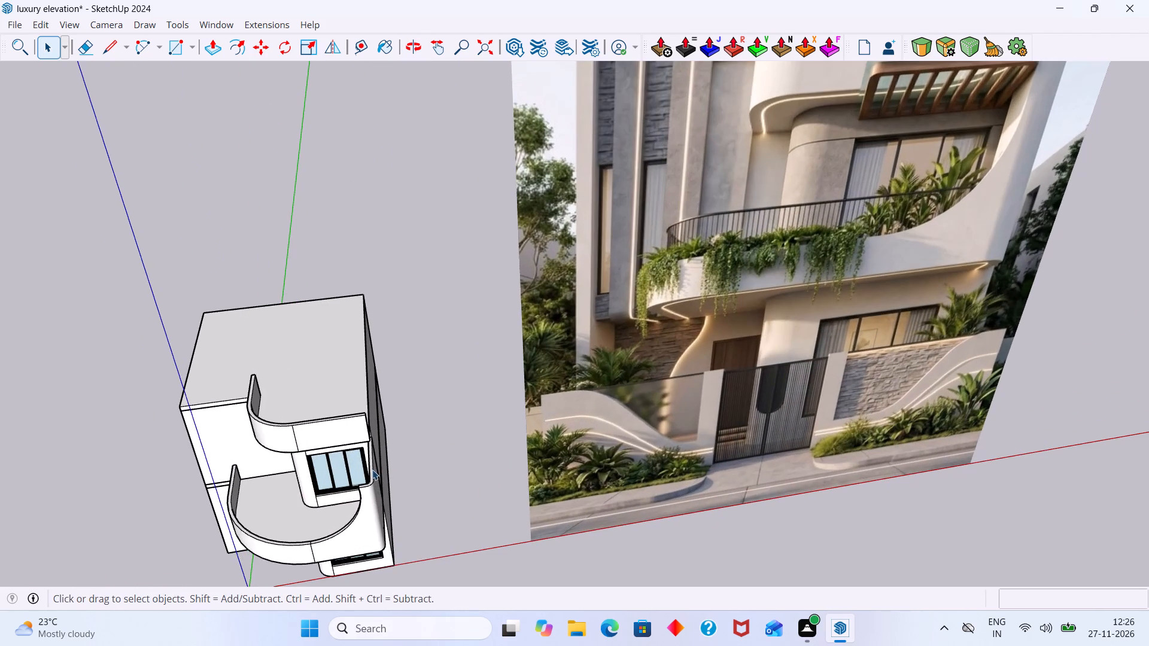
middle_drag(375, 495, 316, 362)
scroll(348, 422, down, 1)
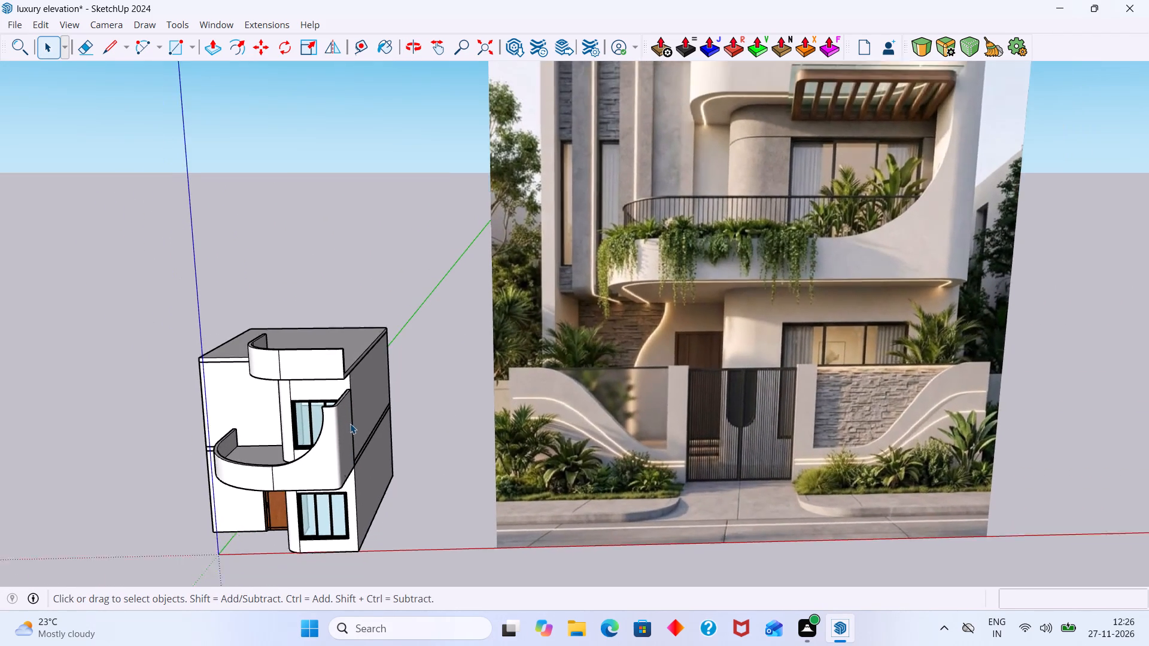
scroll(350, 423, down, 3)
scroll(324, 462, up, 2)
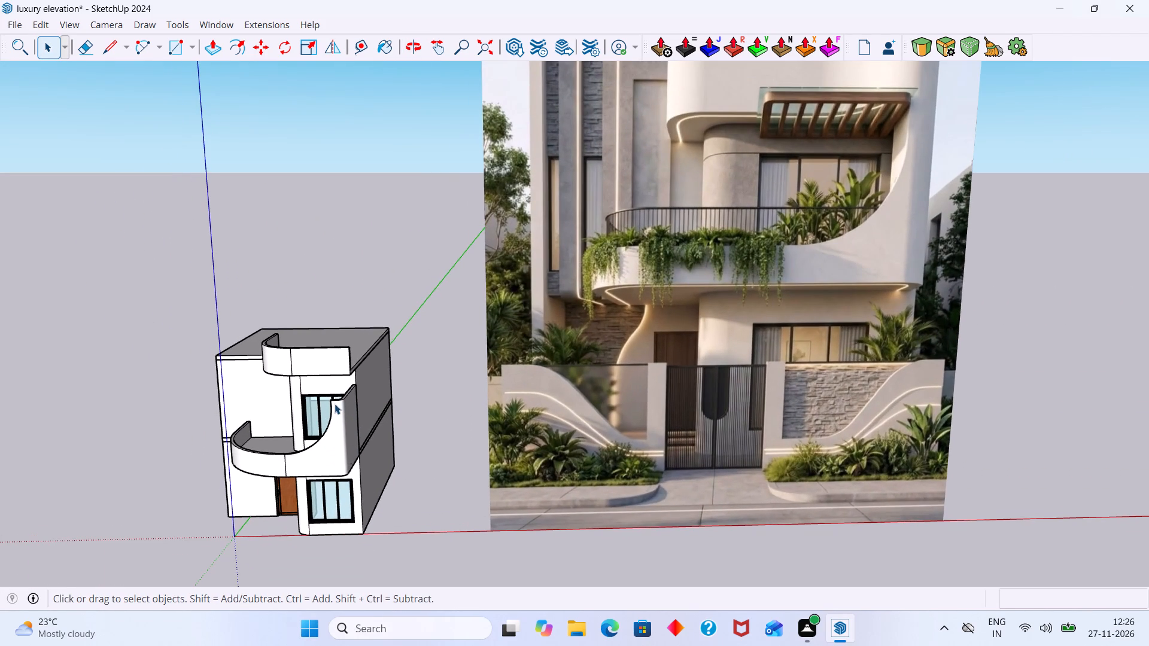
scroll(350, 388, down, 3)
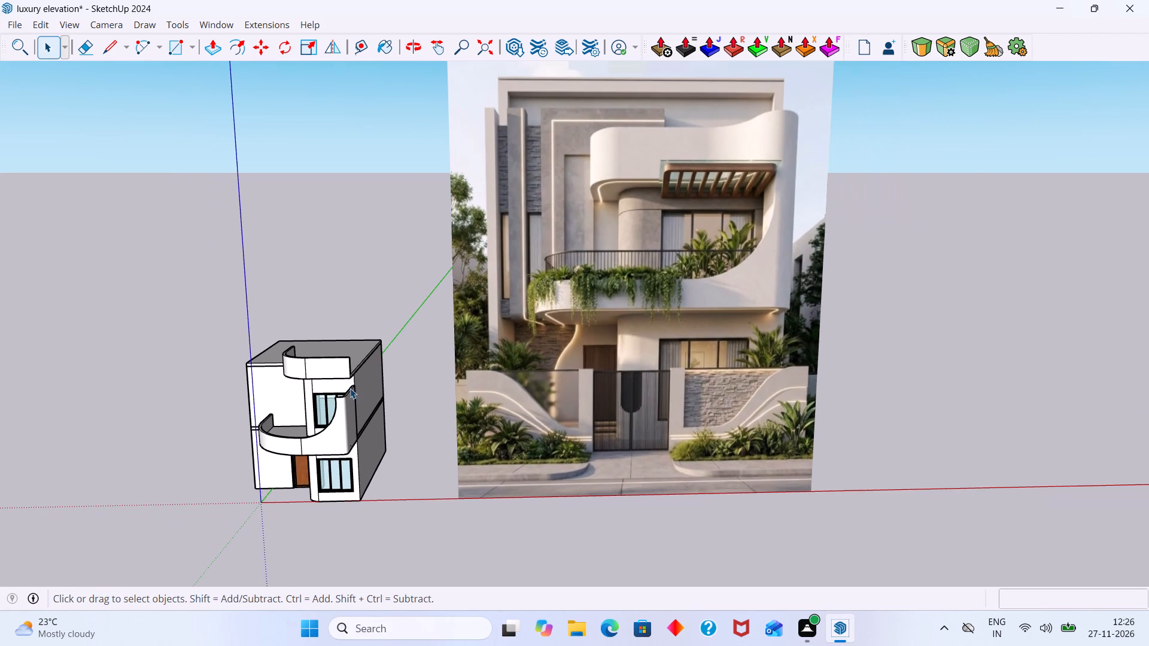
scroll(350, 388, up, 10)
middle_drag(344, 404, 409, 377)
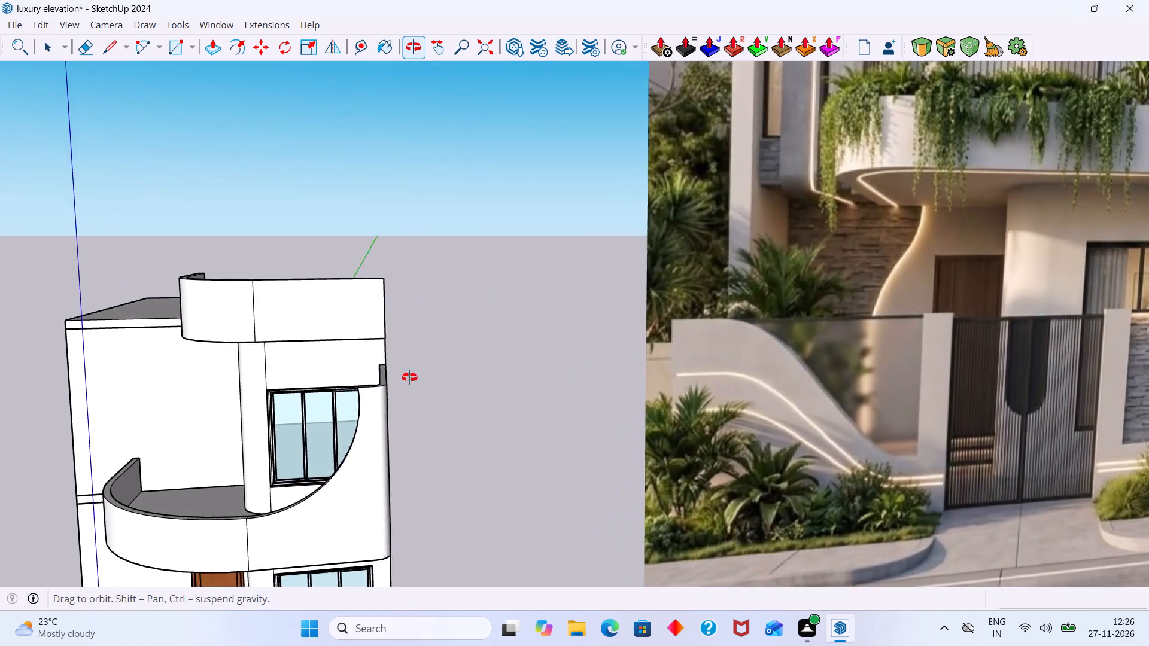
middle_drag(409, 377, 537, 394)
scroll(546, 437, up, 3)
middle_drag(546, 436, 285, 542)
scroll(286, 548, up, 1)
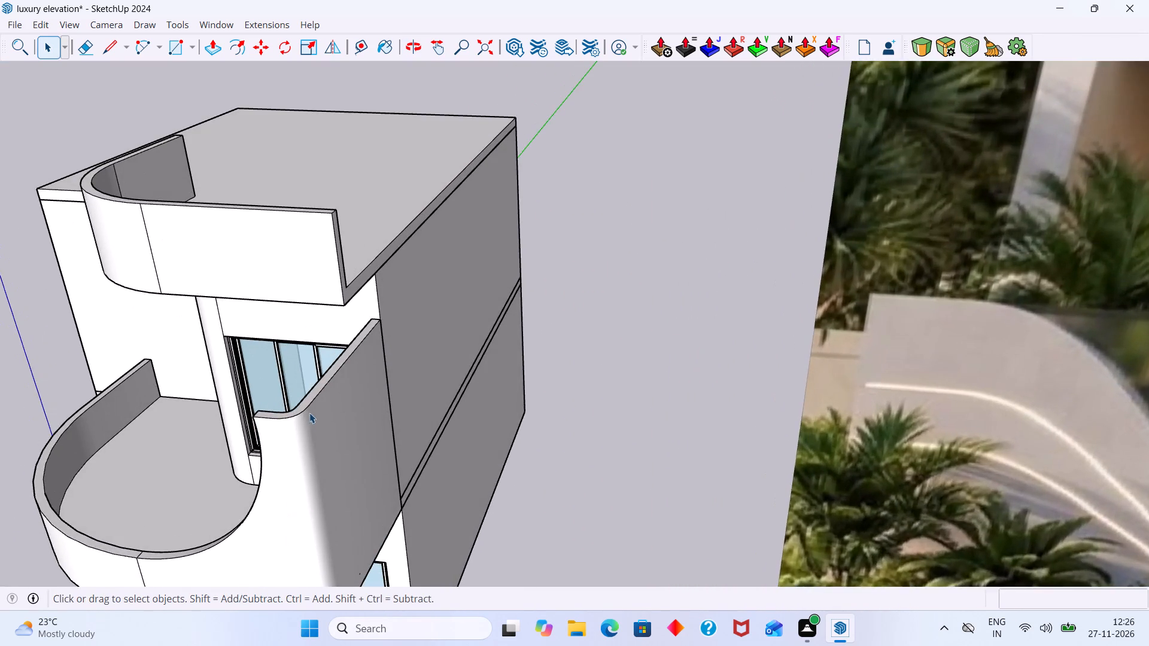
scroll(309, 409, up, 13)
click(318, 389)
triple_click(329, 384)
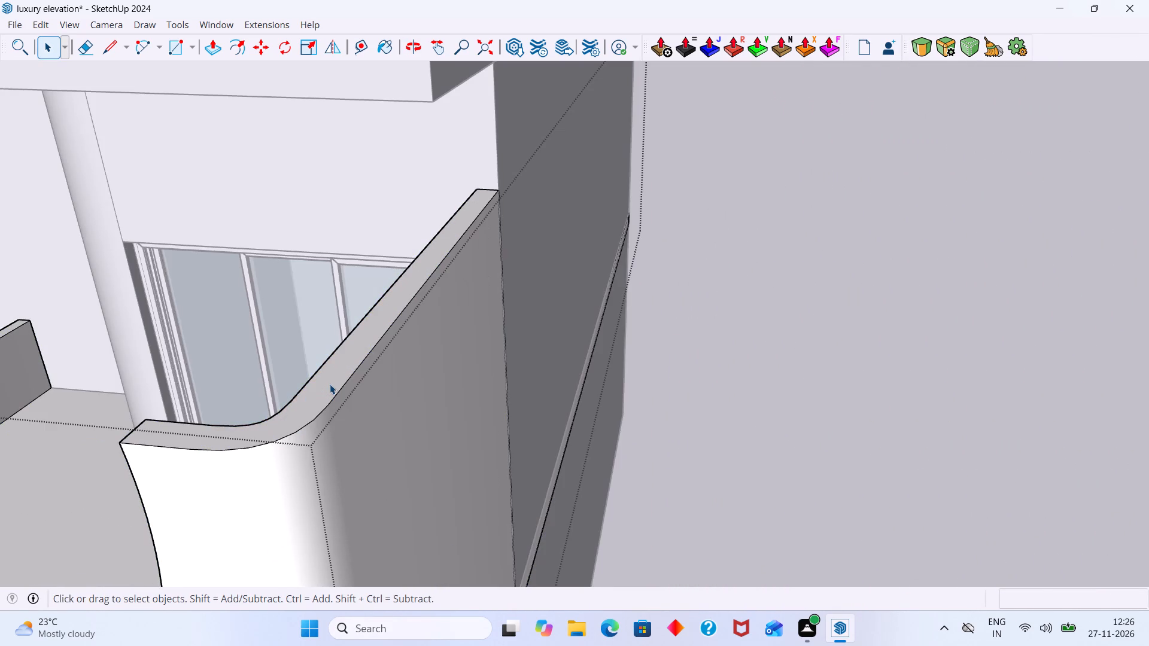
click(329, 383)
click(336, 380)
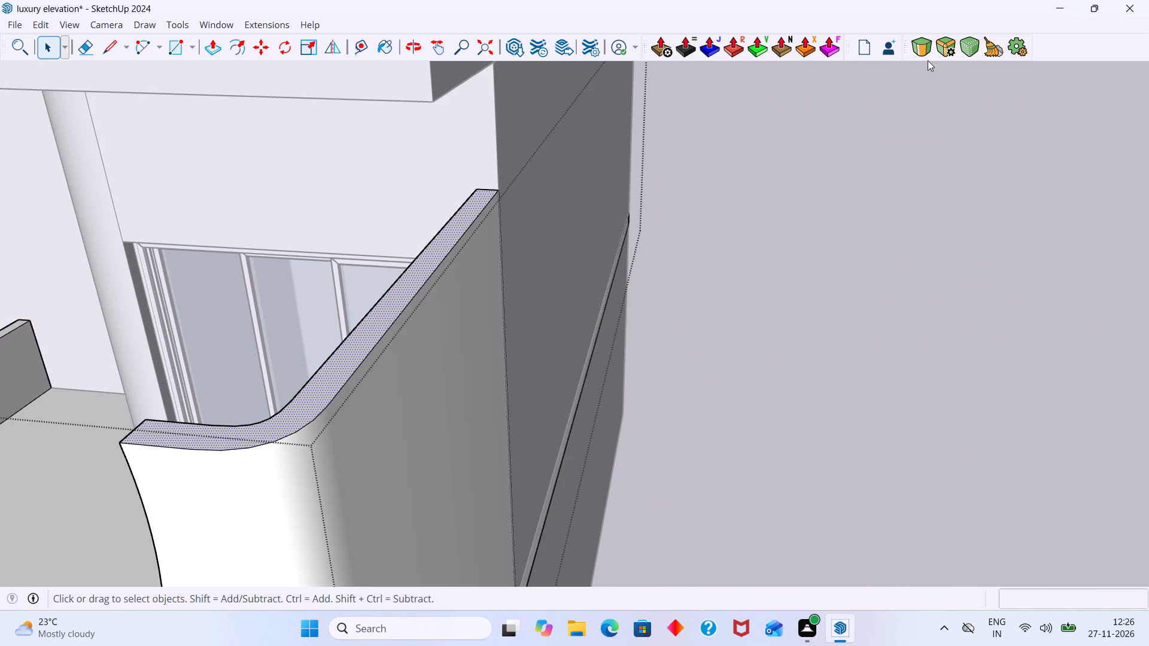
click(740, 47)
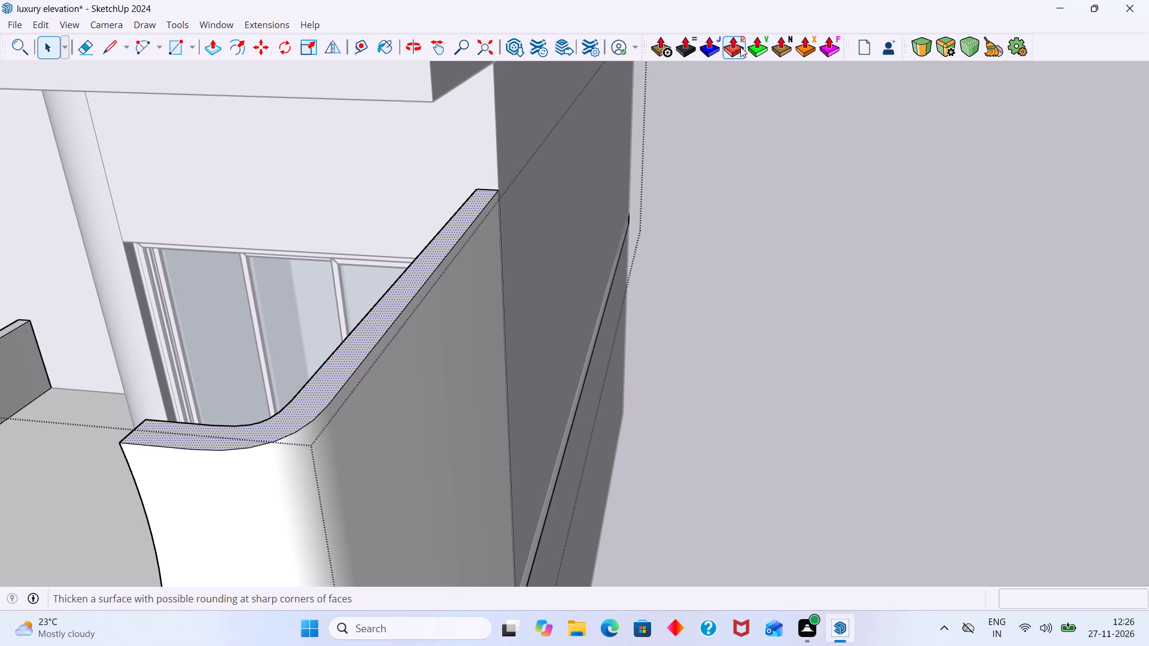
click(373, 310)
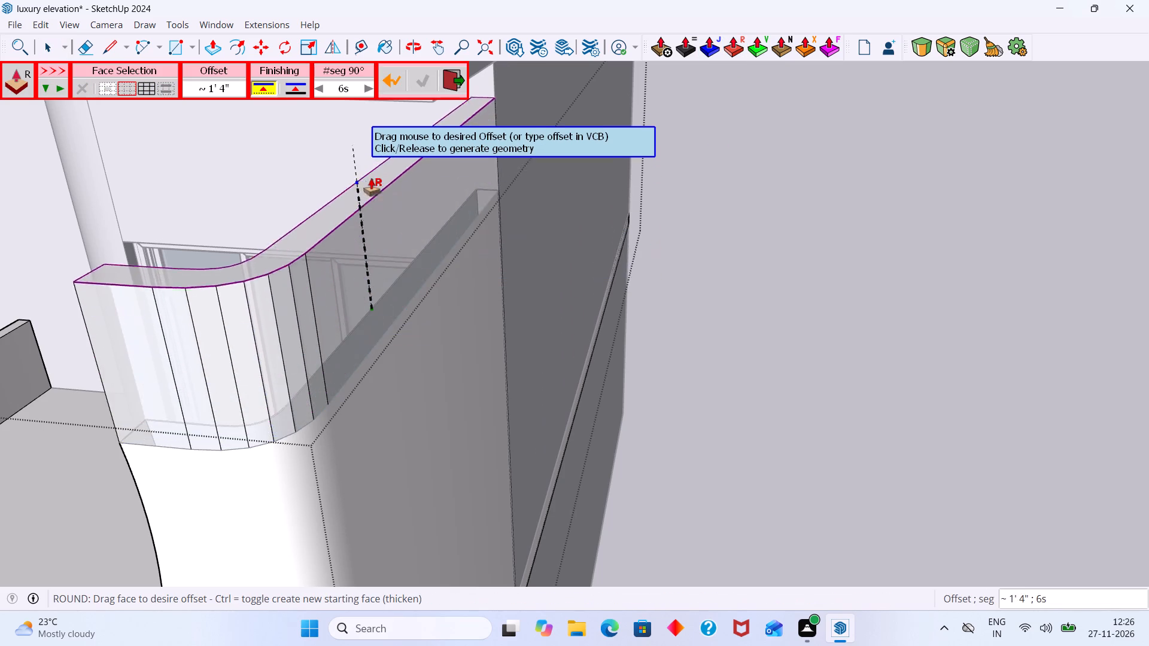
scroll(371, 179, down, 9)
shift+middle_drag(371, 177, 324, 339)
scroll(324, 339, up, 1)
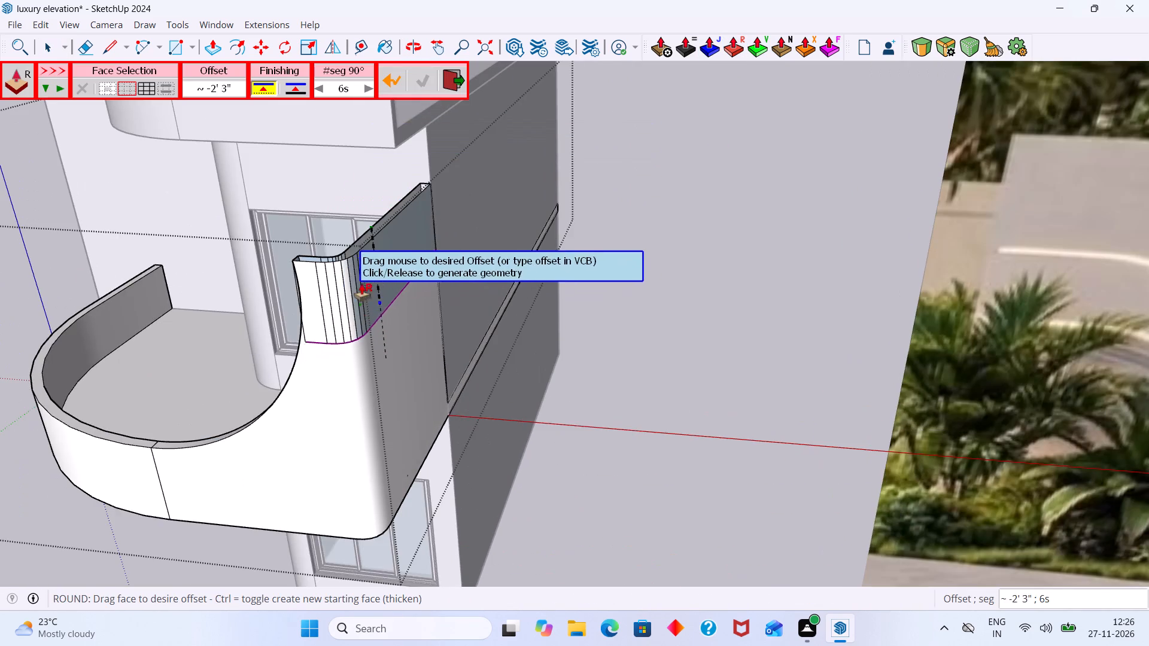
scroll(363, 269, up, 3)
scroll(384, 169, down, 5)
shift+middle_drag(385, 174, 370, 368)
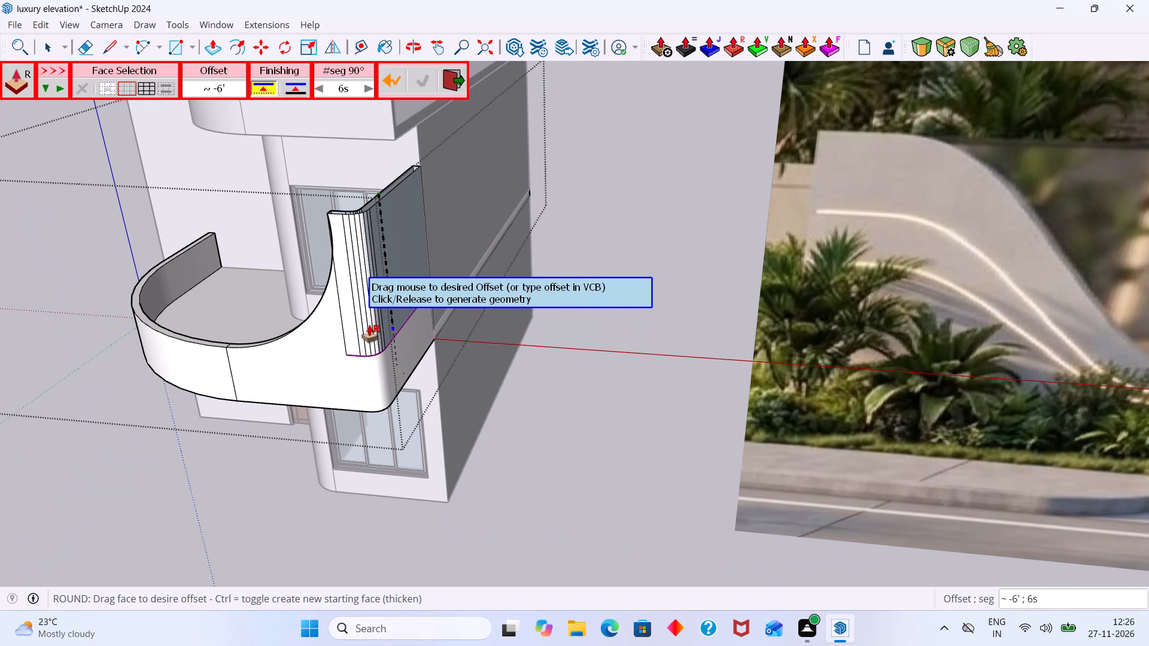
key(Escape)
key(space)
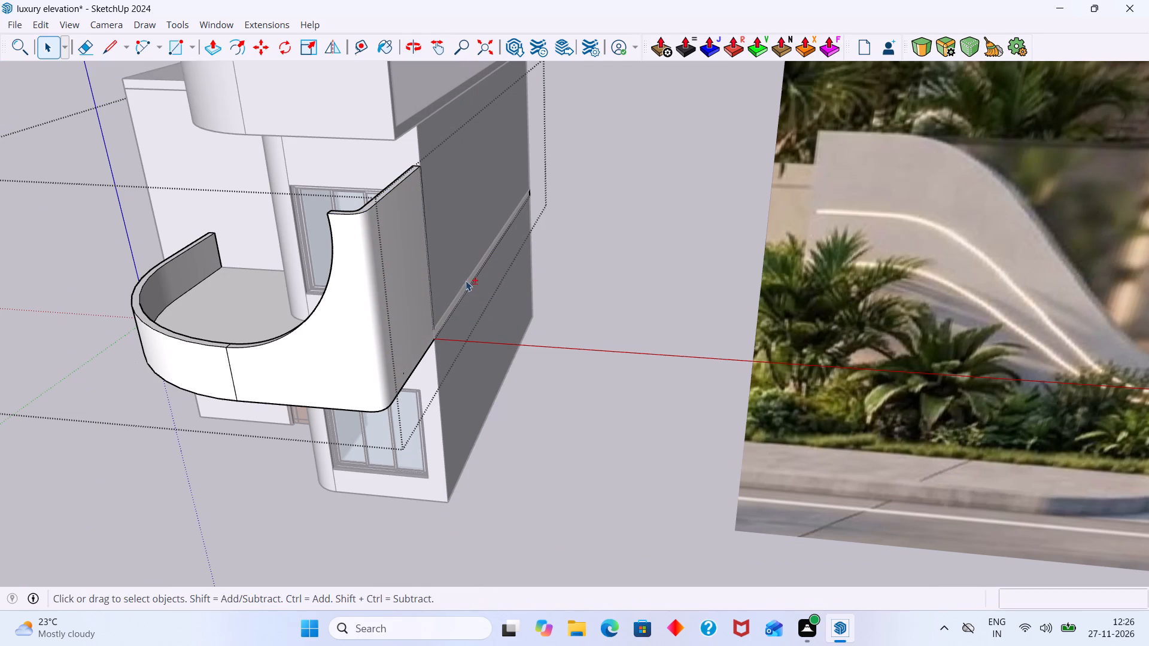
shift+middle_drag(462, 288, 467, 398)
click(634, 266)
Extend the top face of the remaining raised front and side wall upward beside the upper parapet with Joint Push Pull.
middle_drag(326, 371, 321, 468)
scroll(326, 466, up, 7)
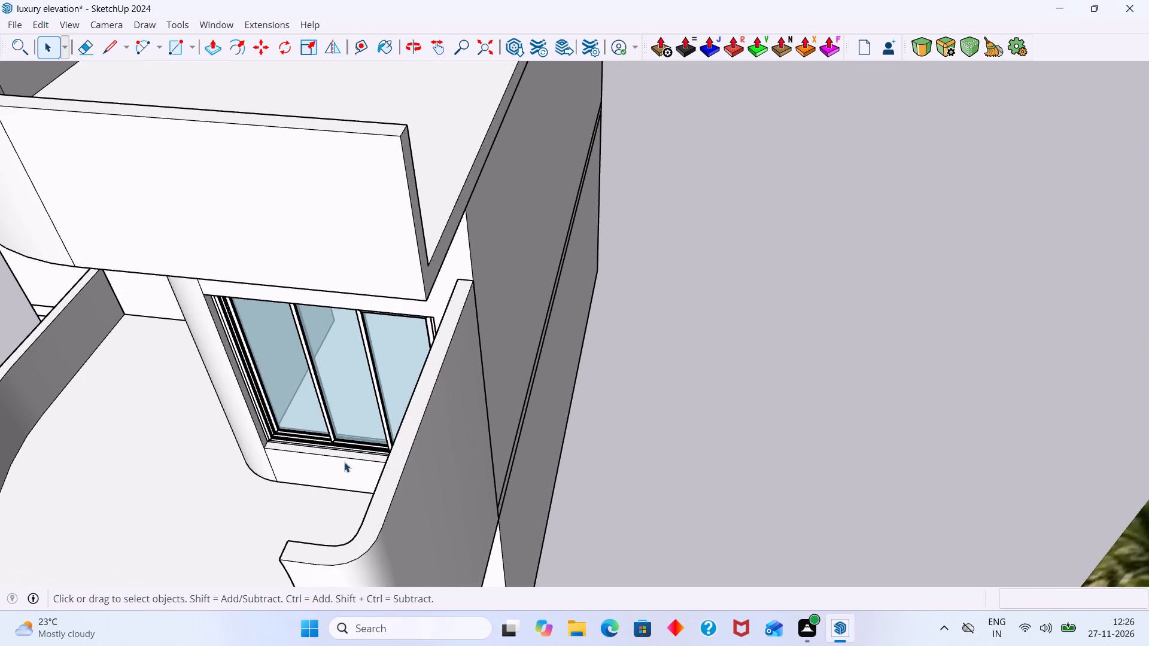
scroll(346, 460, up, 3)
shift+middle_drag(393, 459, 386, 360)
scroll(357, 379, up, 3)
click(350, 374)
click(350, 374)
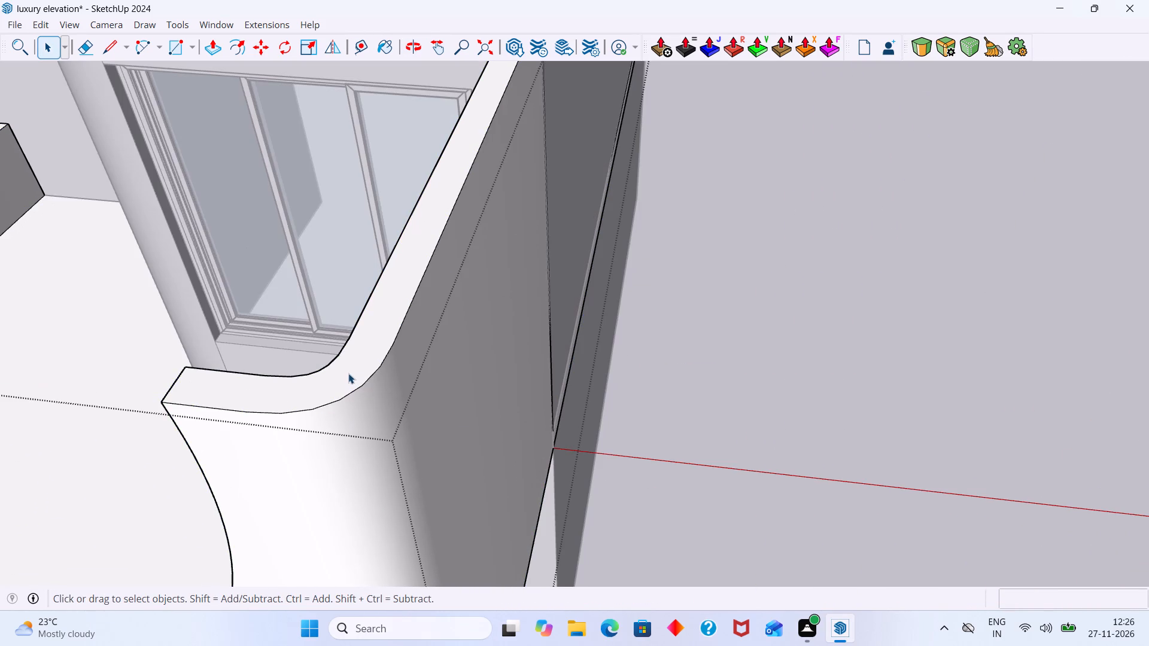
click(348, 373)
click(349, 368)
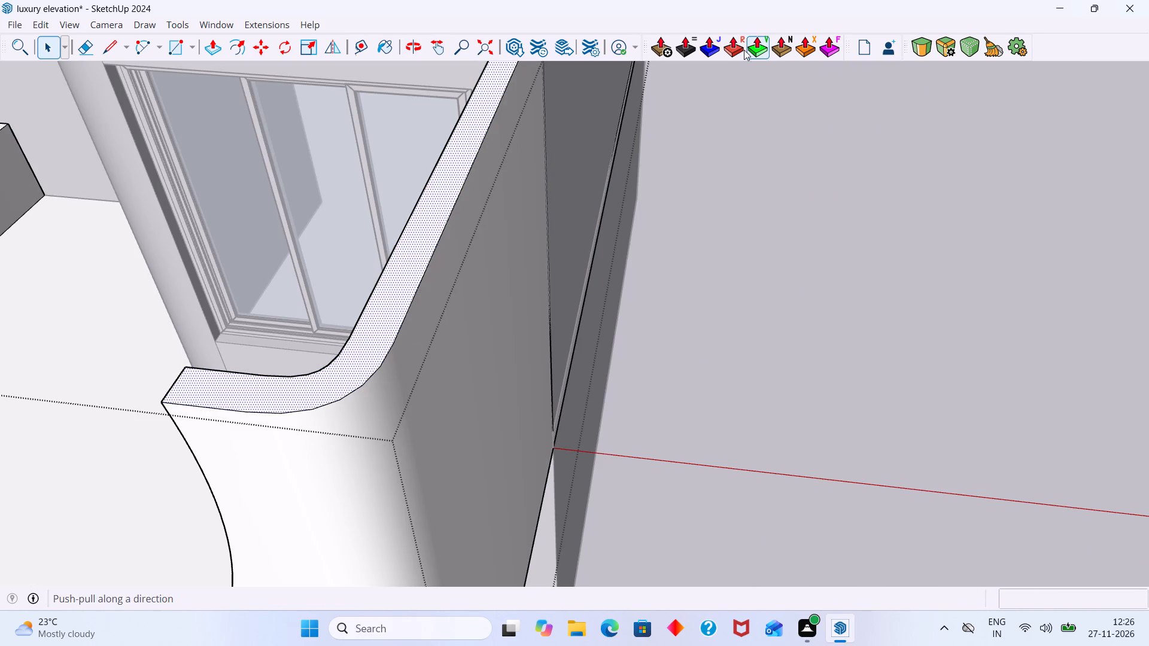
click(713, 49)
click(268, 397)
scroll(247, 294, down, 7)
middle_drag(318, 297, 314, 483)
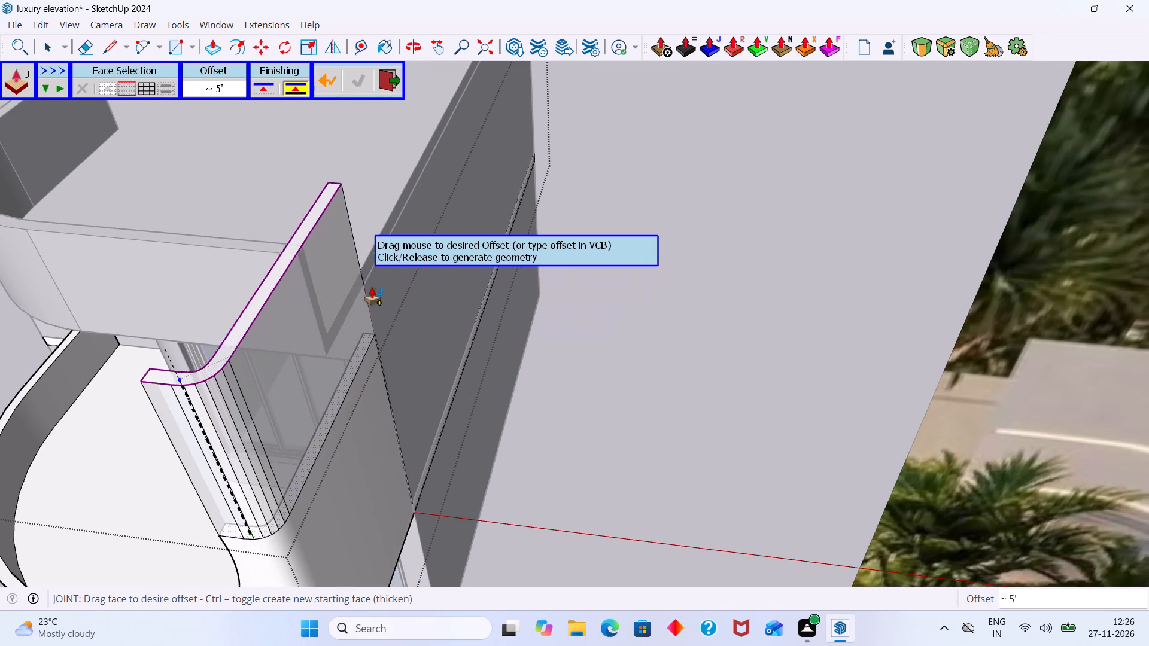
scroll(370, 287, up, 10)
click(357, 281)
scroll(365, 287, down, 10)
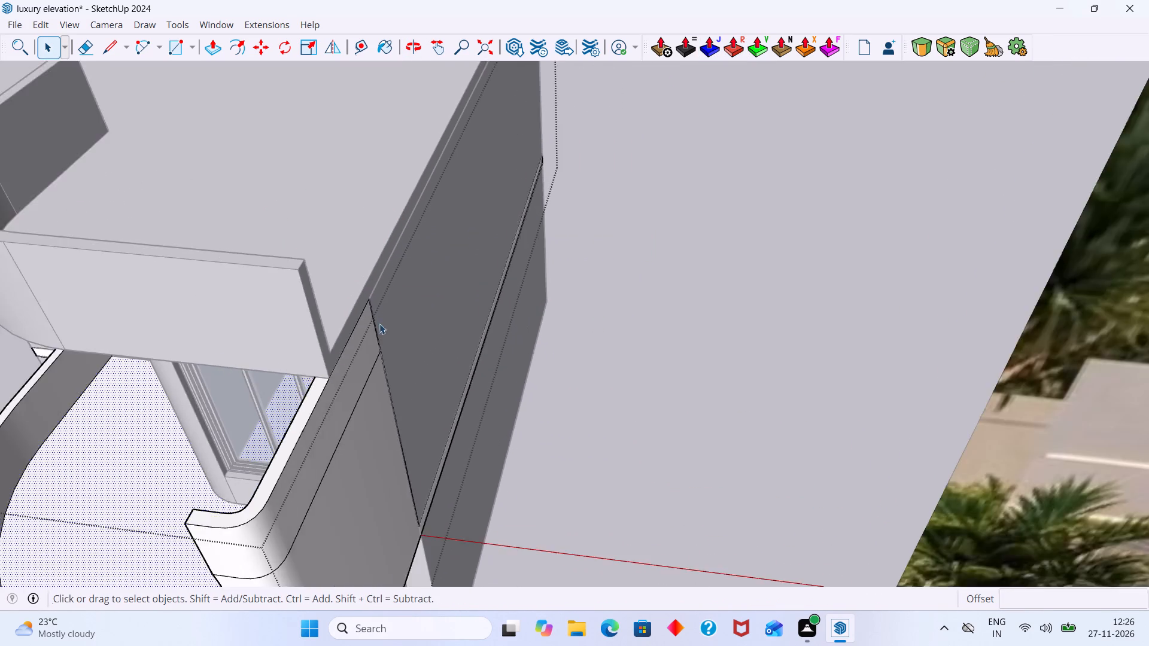
scroll(379, 324, down, 5)
key(space)
click(682, 275)
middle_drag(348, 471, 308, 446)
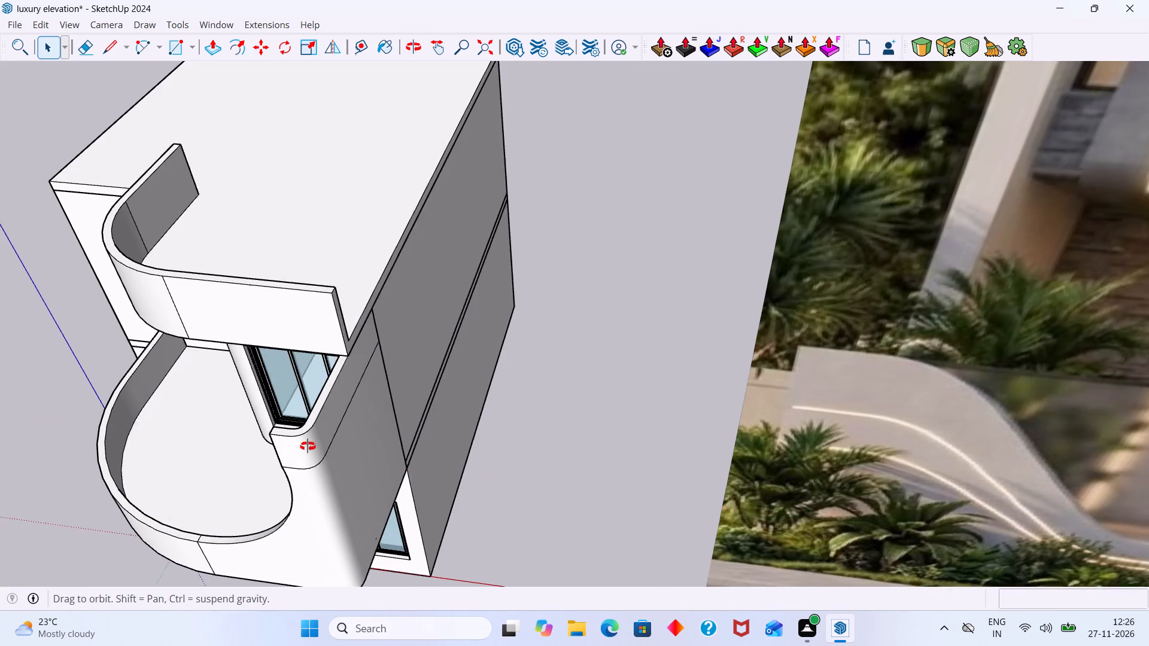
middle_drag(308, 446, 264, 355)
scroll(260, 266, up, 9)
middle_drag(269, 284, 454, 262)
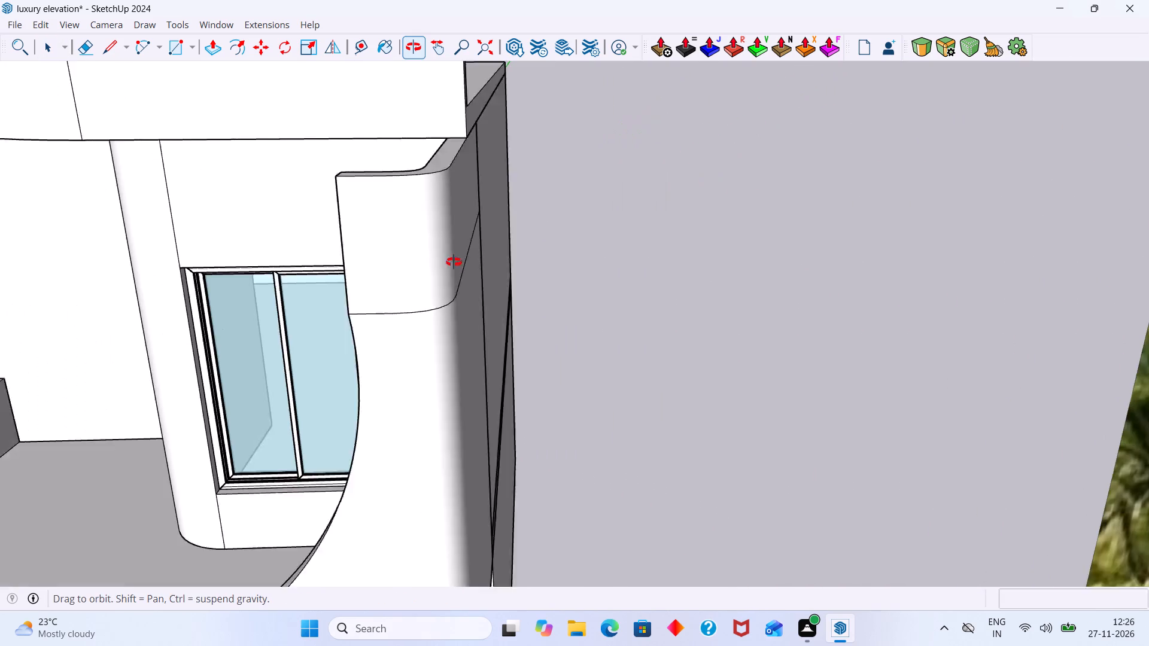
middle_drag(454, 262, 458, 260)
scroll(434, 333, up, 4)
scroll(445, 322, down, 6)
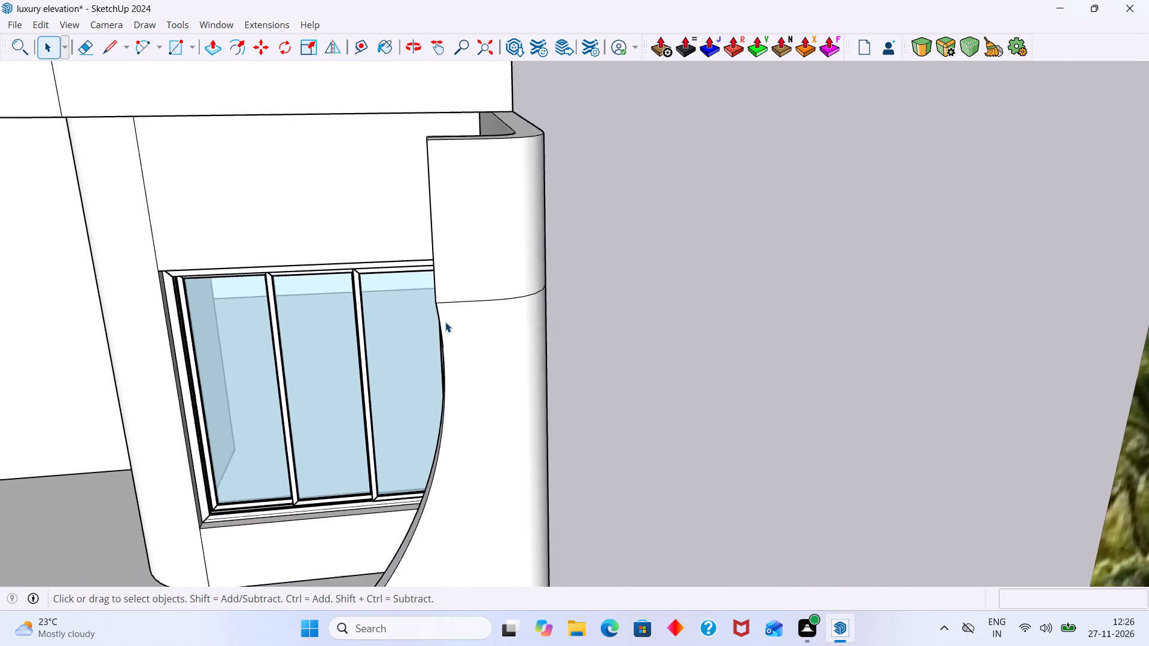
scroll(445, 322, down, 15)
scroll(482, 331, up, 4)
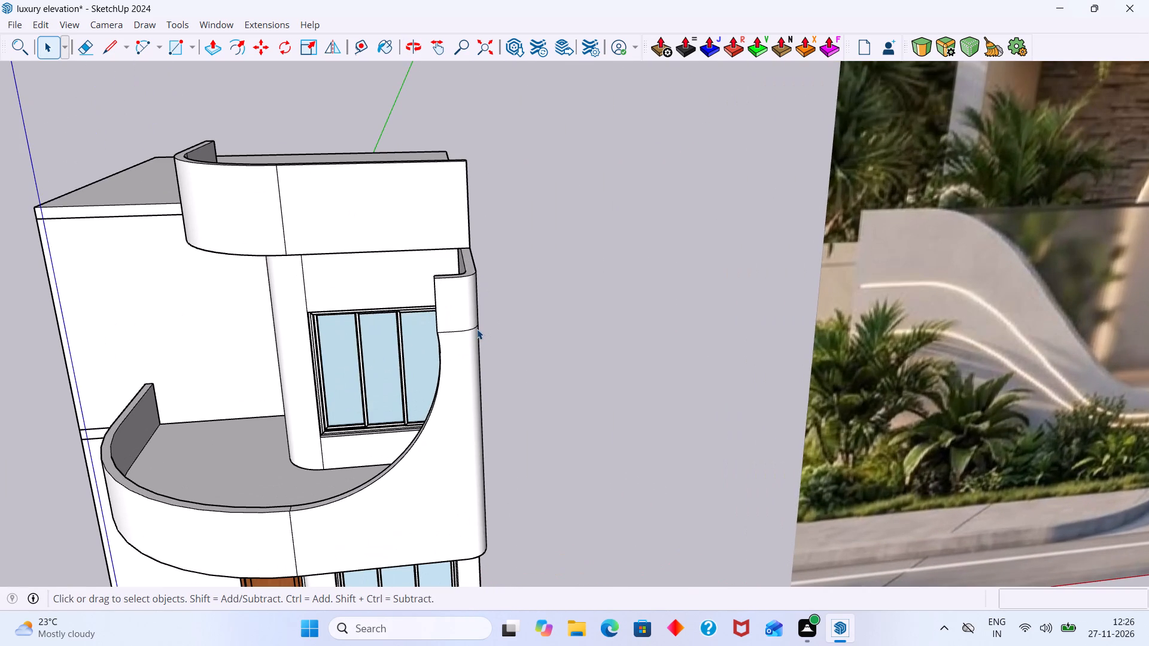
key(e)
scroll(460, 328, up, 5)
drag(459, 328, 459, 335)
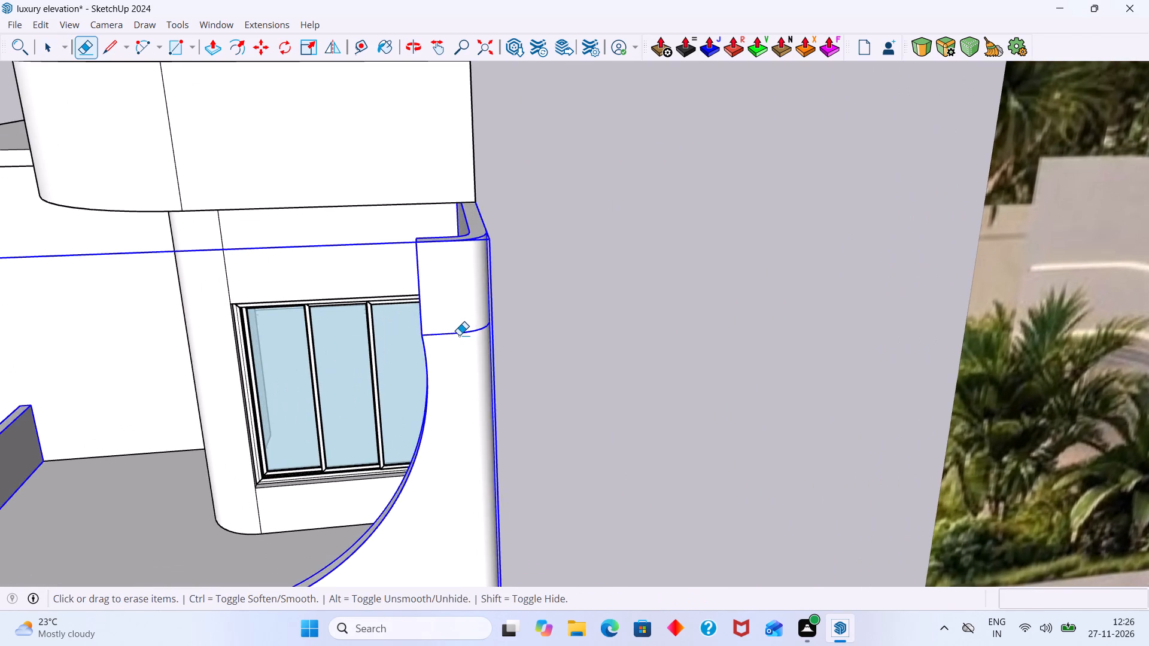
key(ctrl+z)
Open the balcony wall group and erase the horizontal seam across the raised wall's front face up to its rounded corner.
key(space)
click(458, 333)
double_click(461, 339)
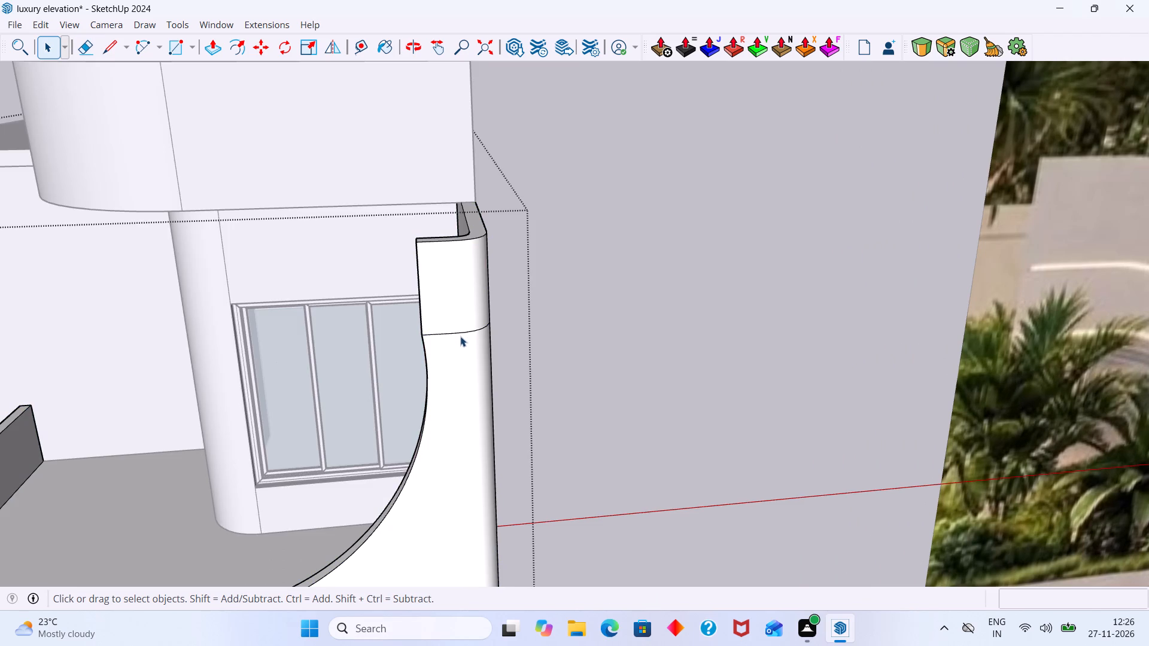
click(460, 331)
scroll(477, 327, up, 1)
middle_drag(464, 326, 423, 339)
key(e)
drag(421, 320, 415, 375)
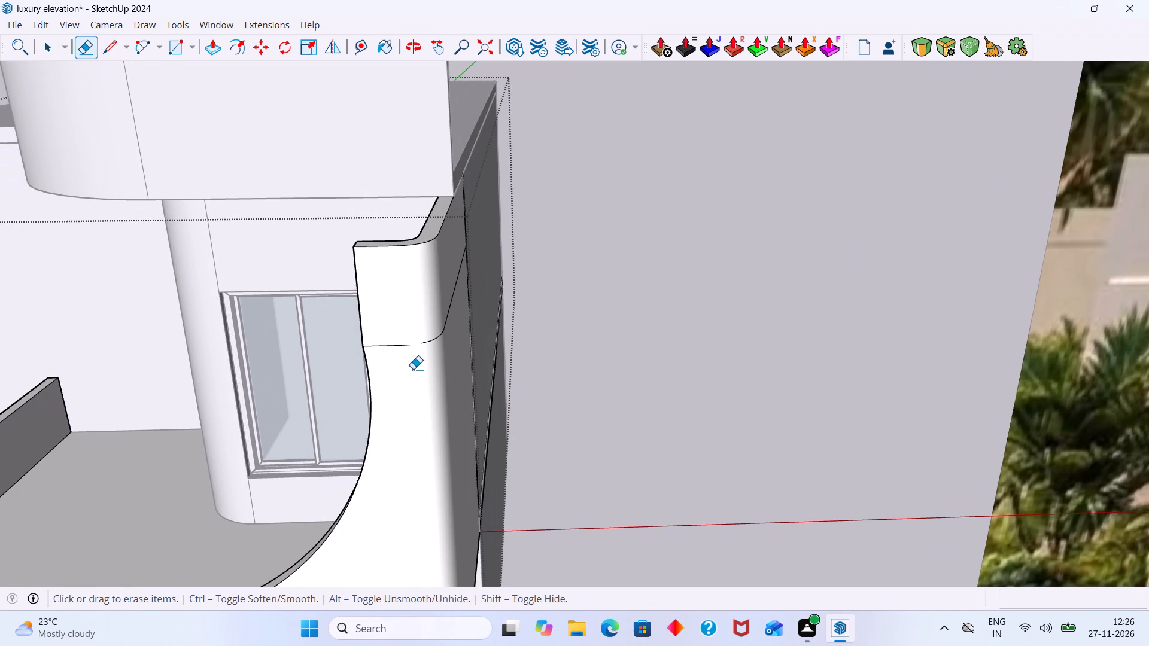
drag(405, 335, 400, 351)
drag(390, 327, 385, 349)
scroll(391, 337, up, 6)
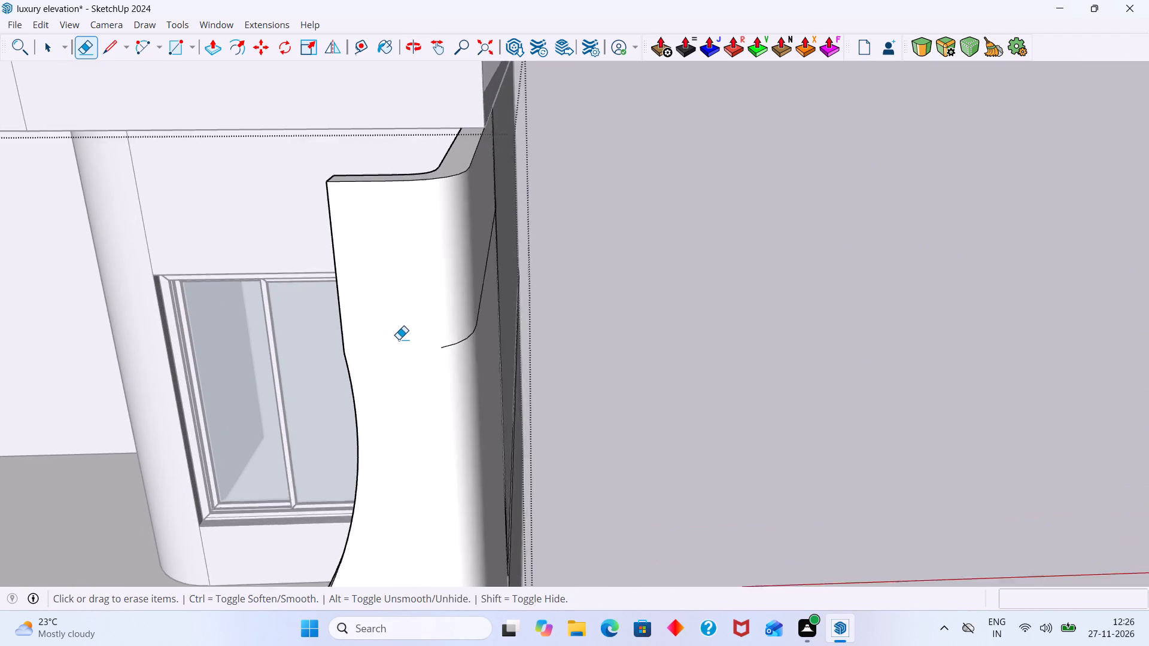
scroll(399, 339, up, 2)
drag(461, 338, 463, 355)
scroll(464, 345, down, 6)
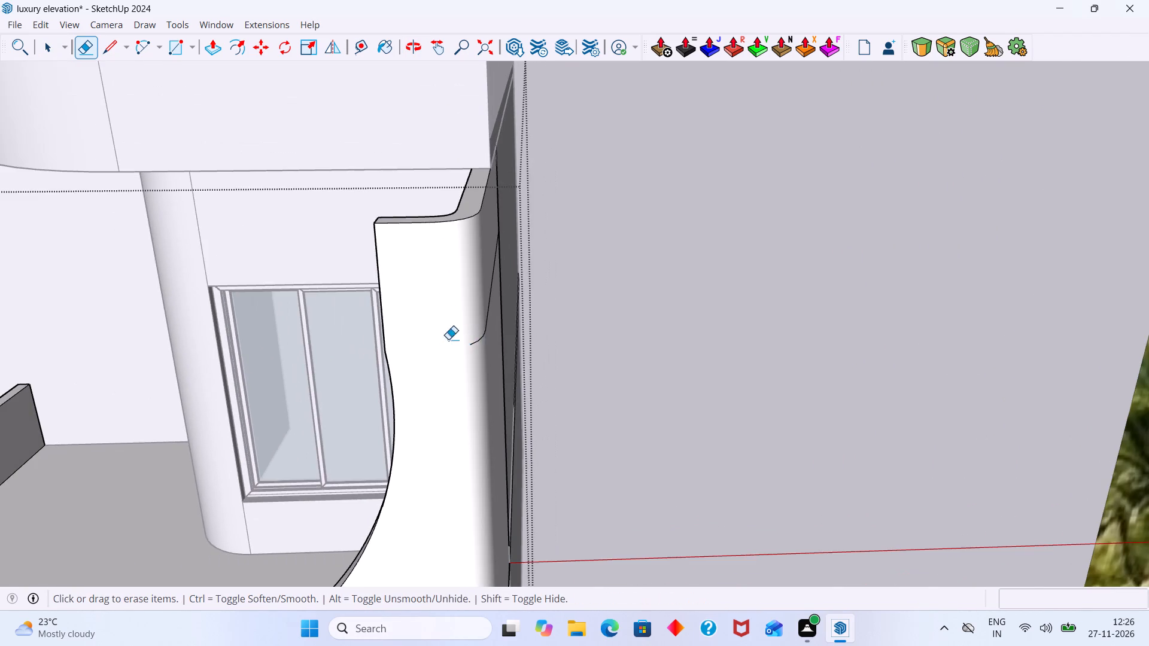
Erase the rest of the seam along the outer side face and rounded corner of the raised wall.
middle_drag(448, 339, 323, 358)
scroll(323, 358, down, 1)
drag(373, 306, 363, 334)
drag(340, 334, 339, 342)
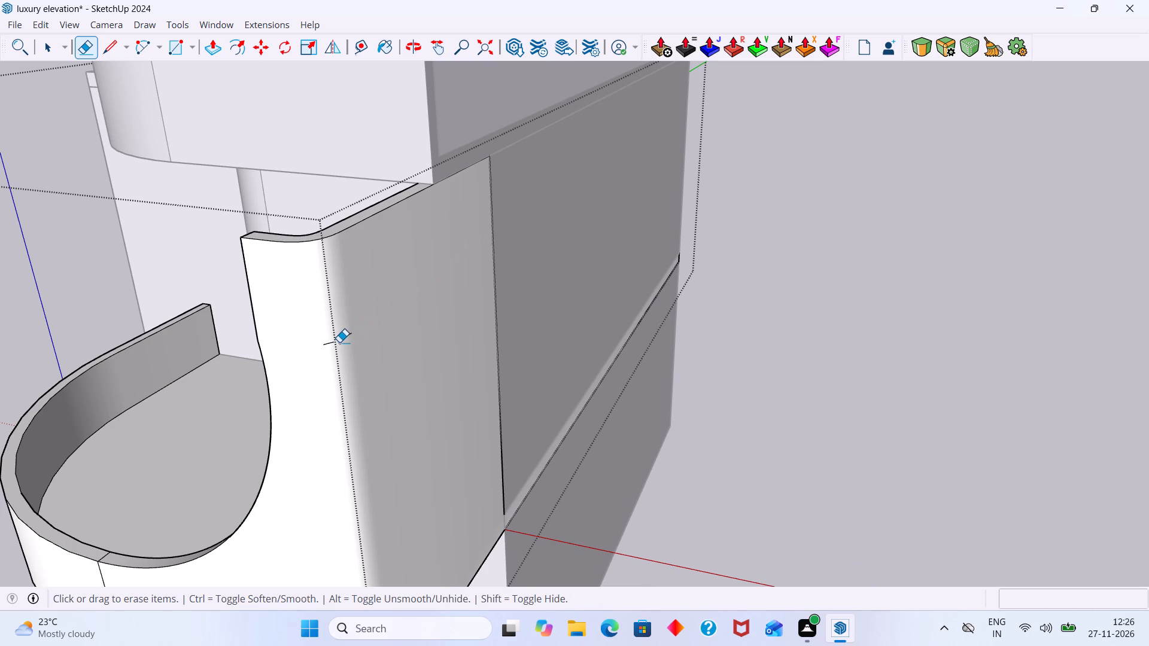
drag(352, 333, 342, 342)
drag(364, 330, 330, 342)
scroll(388, 324, down, 9)
Erase the upper and lower seam lines and the short vertical line on the inner face of the balcony side wall.
middle_drag(399, 321, 793, 274)
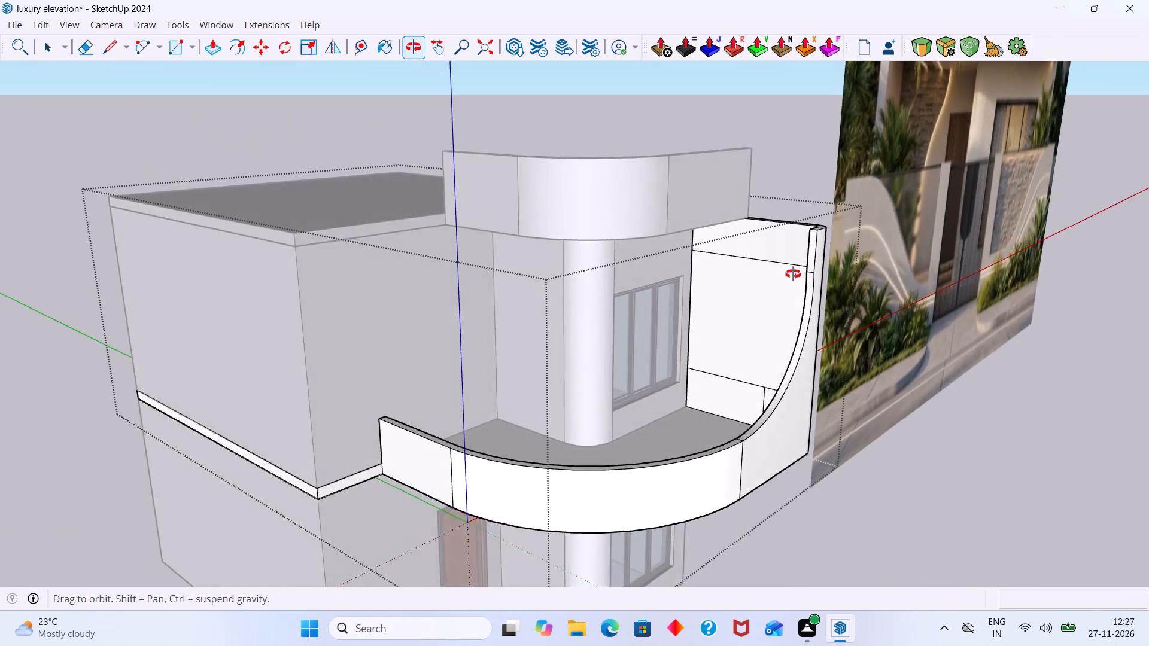
middle_drag(793, 274, 796, 276)
scroll(799, 270, up, 6)
drag(783, 249, 771, 275)
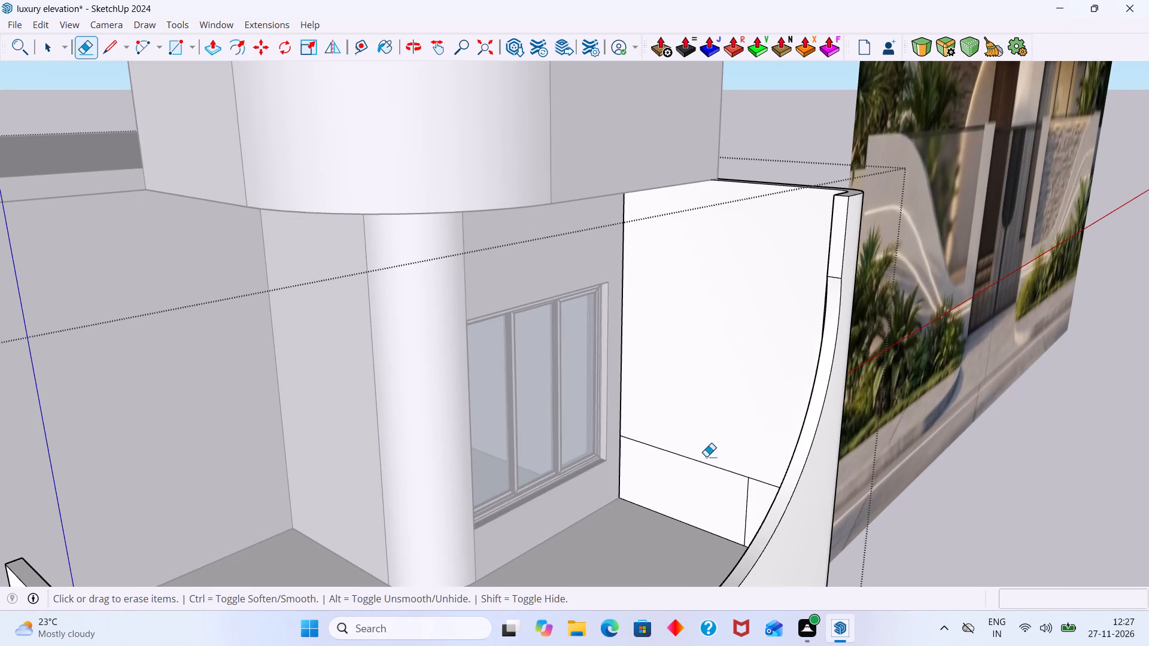
middle_drag(690, 498, 802, 456)
drag(838, 406, 819, 438)
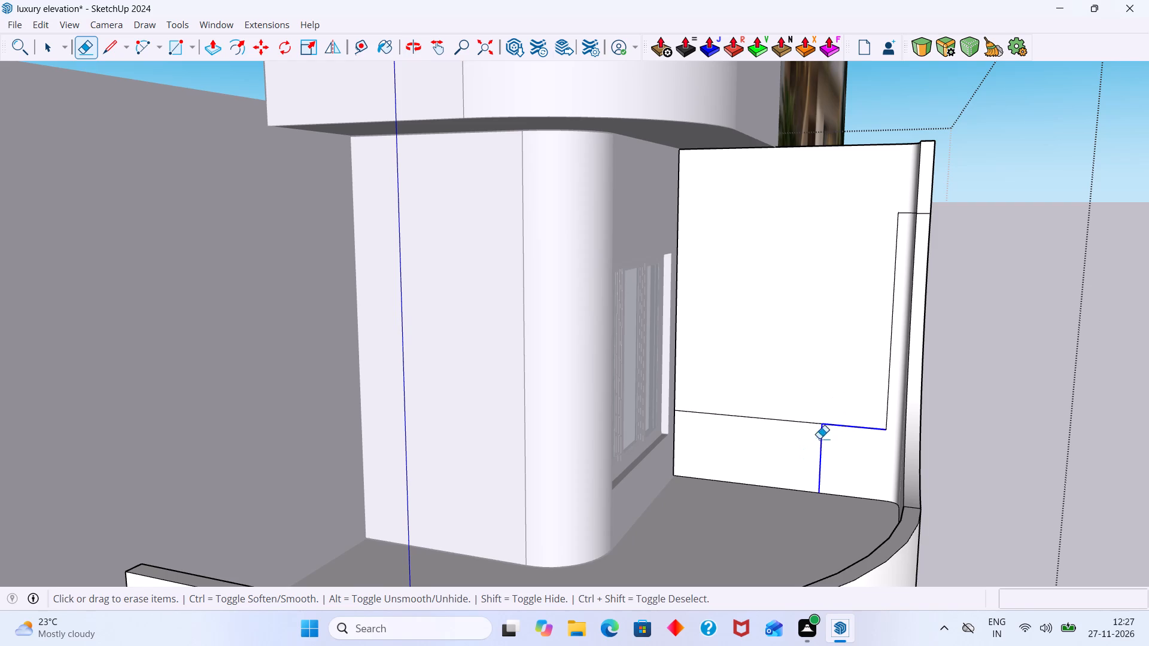
drag(819, 438, 803, 420)
Erase the short seam segments around the inner rounded corner of the raised balcony wall.
middle_drag(900, 255, 987, 302)
scroll(908, 225, up, 7)
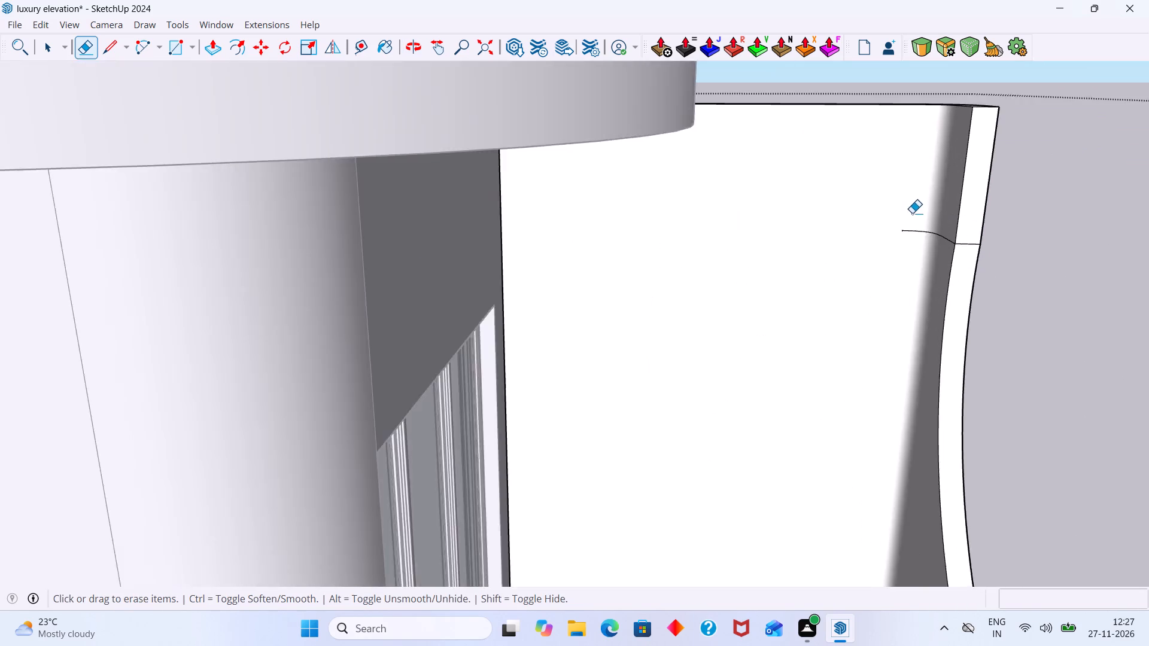
scroll(912, 213, up, 7)
drag(956, 221, 938, 242)
drag(925, 220, 915, 228)
drag(914, 226, 883, 230)
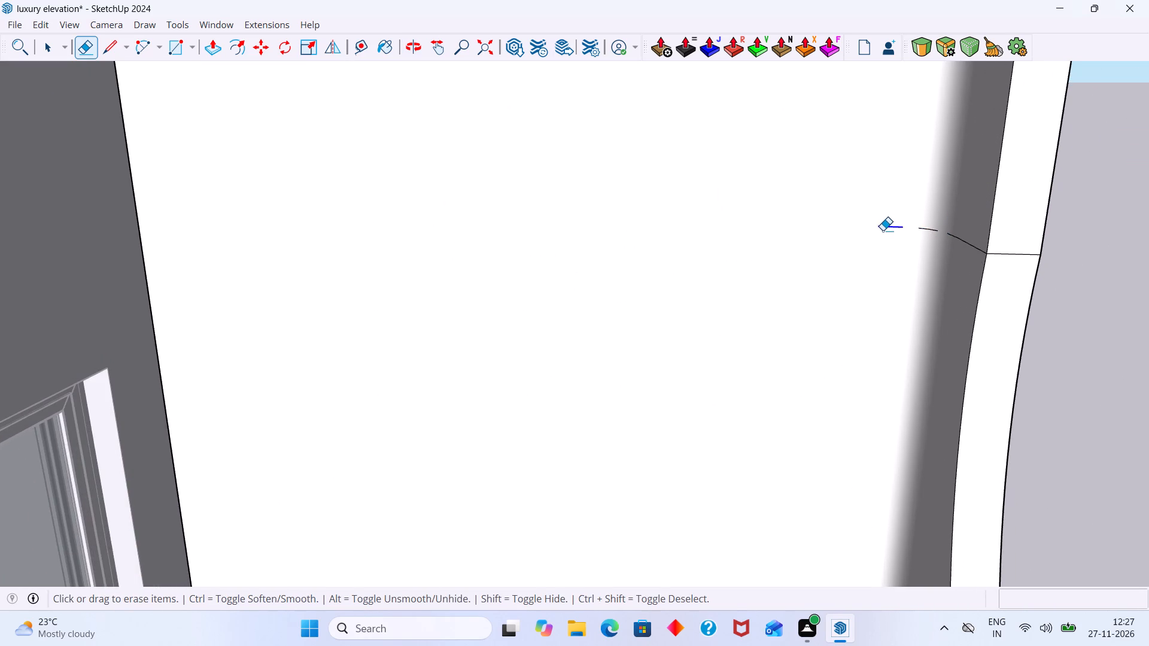
drag(883, 230, 920, 230)
drag(913, 233, 875, 226)
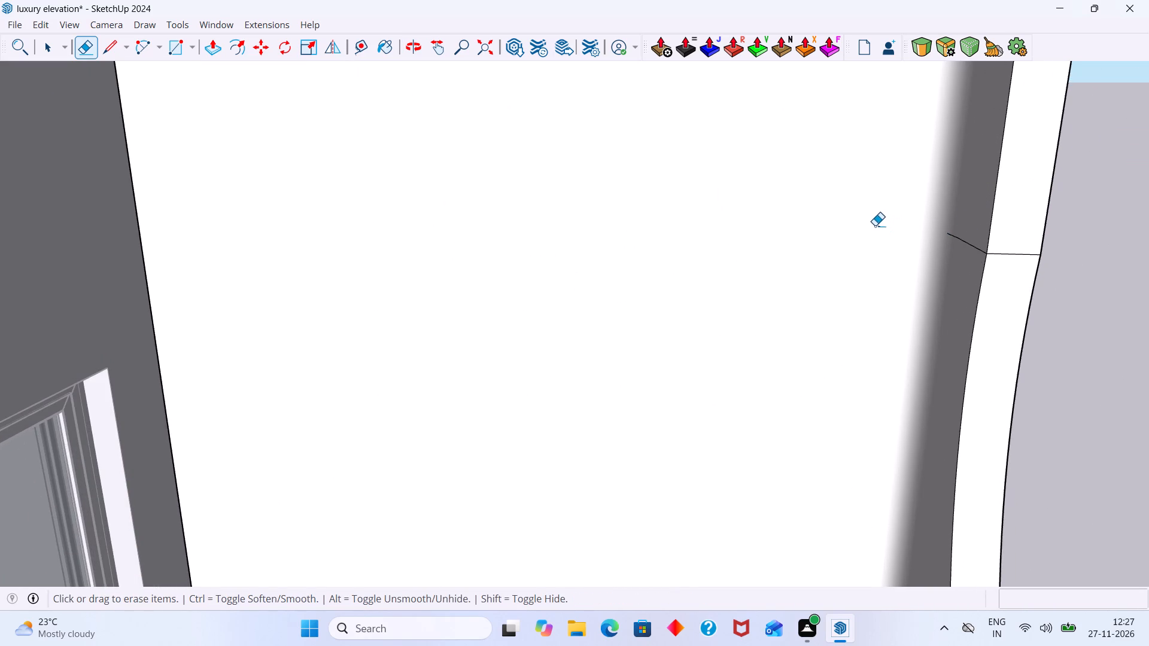
drag(875, 226, 875, 224)
drag(879, 231, 880, 218)
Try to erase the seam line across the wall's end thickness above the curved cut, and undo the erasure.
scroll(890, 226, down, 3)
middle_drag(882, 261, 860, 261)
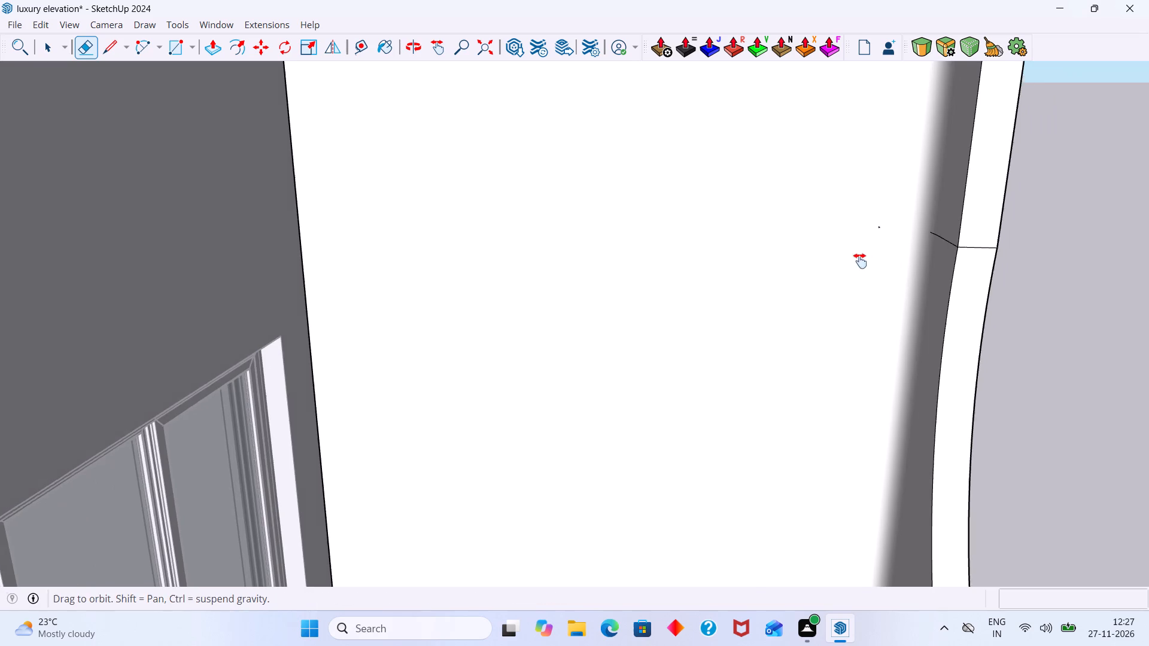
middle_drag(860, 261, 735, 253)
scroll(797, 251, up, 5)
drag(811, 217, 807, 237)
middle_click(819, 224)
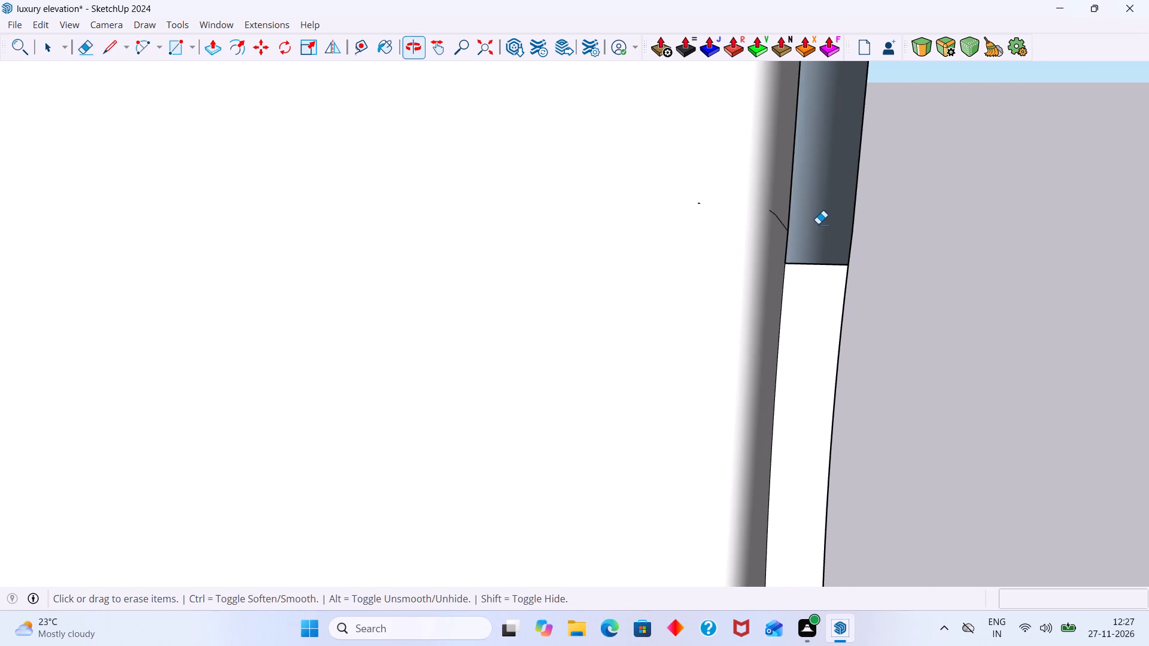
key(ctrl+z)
Erase the leftover seam segments on the inner front face, between the rounded corner and the curved cut.
middle_drag(797, 277, 563, 308)
scroll(671, 297, down, 6)
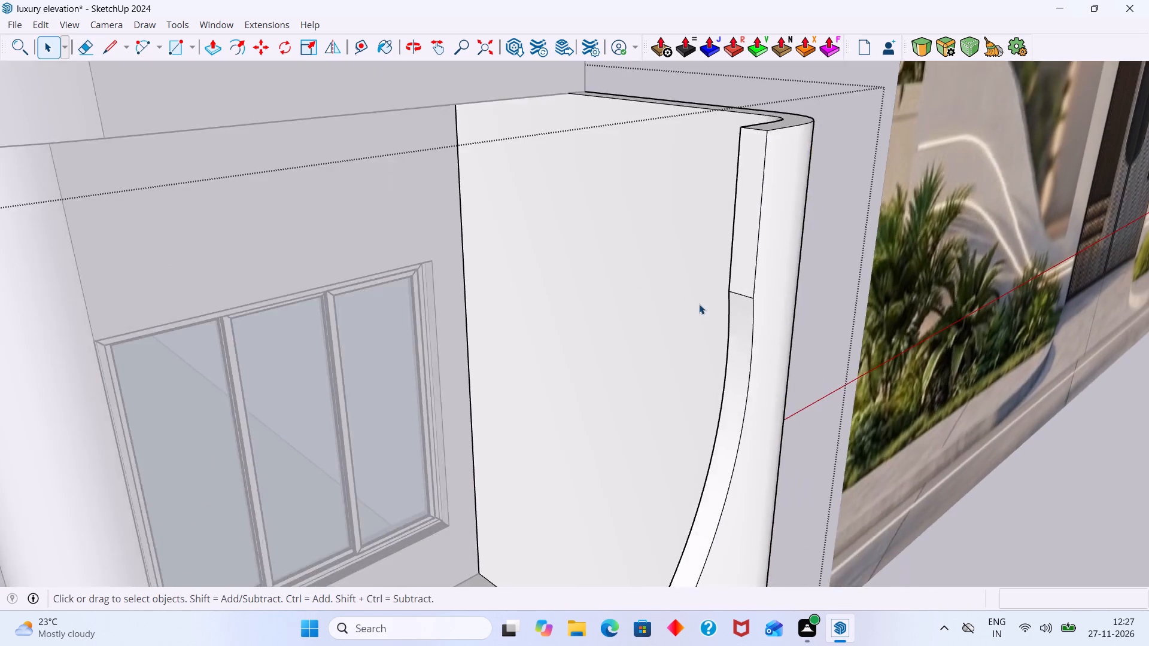
scroll(699, 304, down, 7)
scroll(735, 301, up, 8)
middle_drag(724, 298, 540, 309)
scroll(540, 313, up, 12)
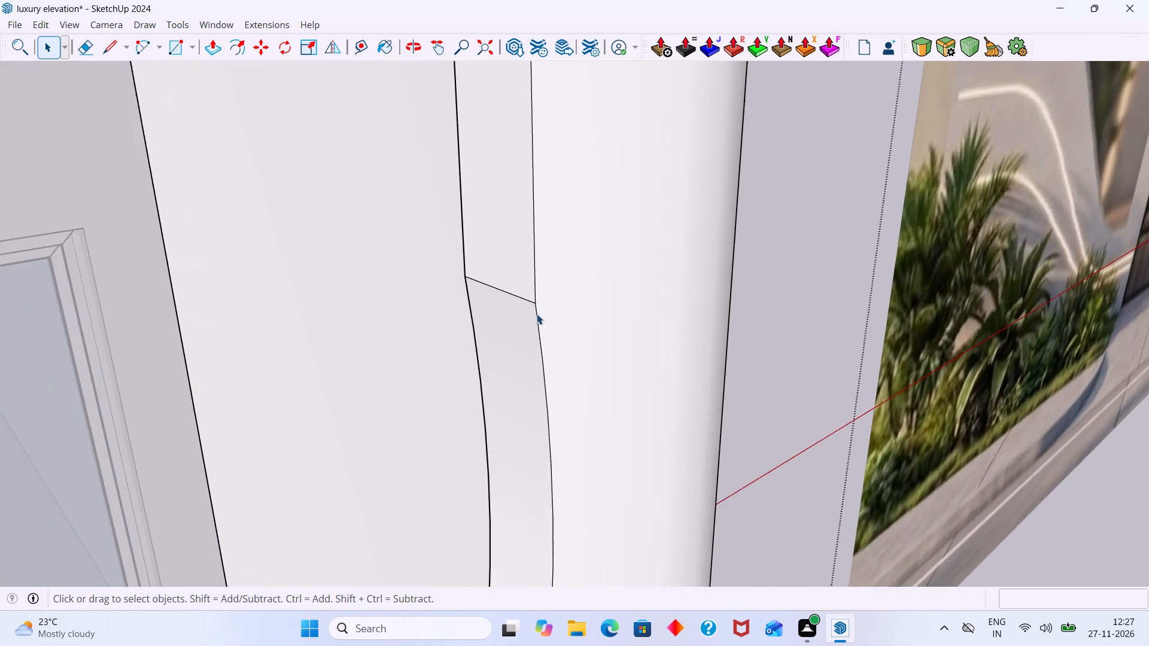
scroll(537, 314, up, 4)
middle_drag(524, 313, 1050, 251)
middle_drag(603, 362, 677, 355)
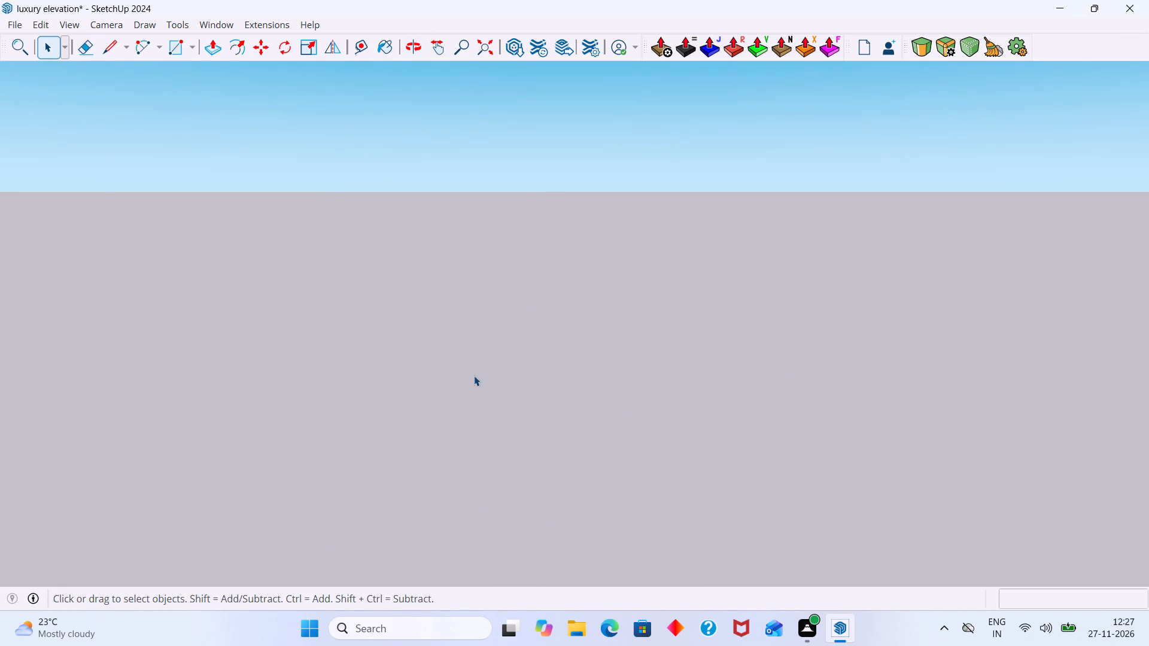
scroll(471, 376, down, 8)
scroll(539, 233, down, 5)
scroll(372, 334, down, 5)
middle_drag(304, 368, 297, 323)
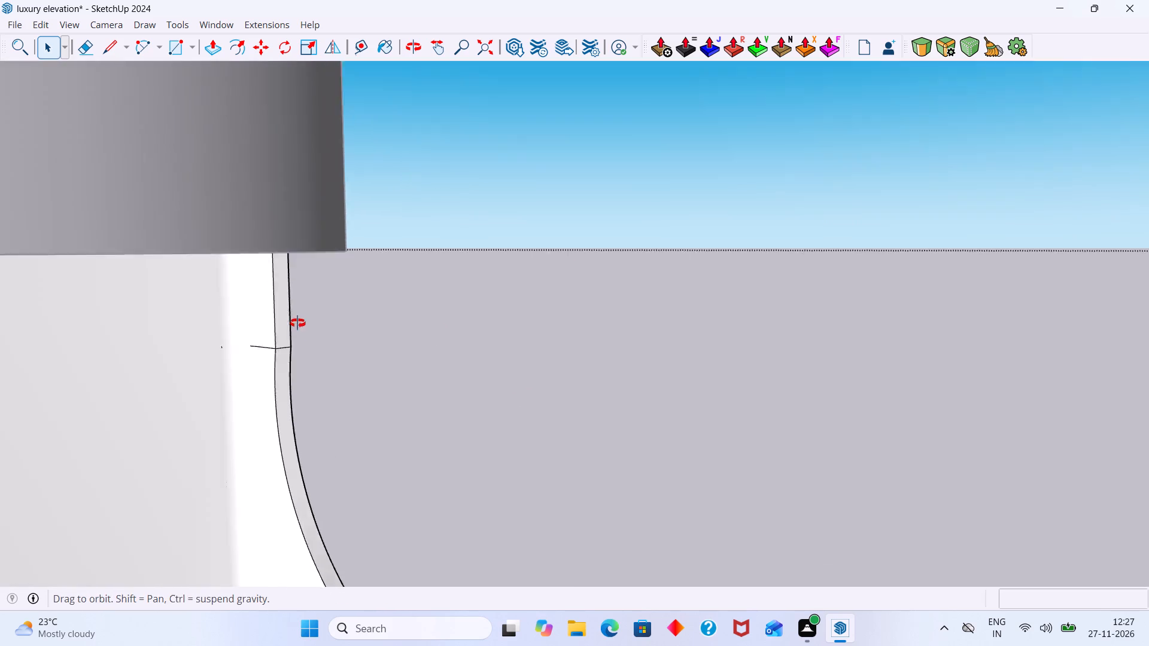
middle_drag(297, 323, 297, 297)
scroll(263, 365, up, 6)
key(e)
scroll(264, 368, up, 8)
drag(269, 313, 268, 332)
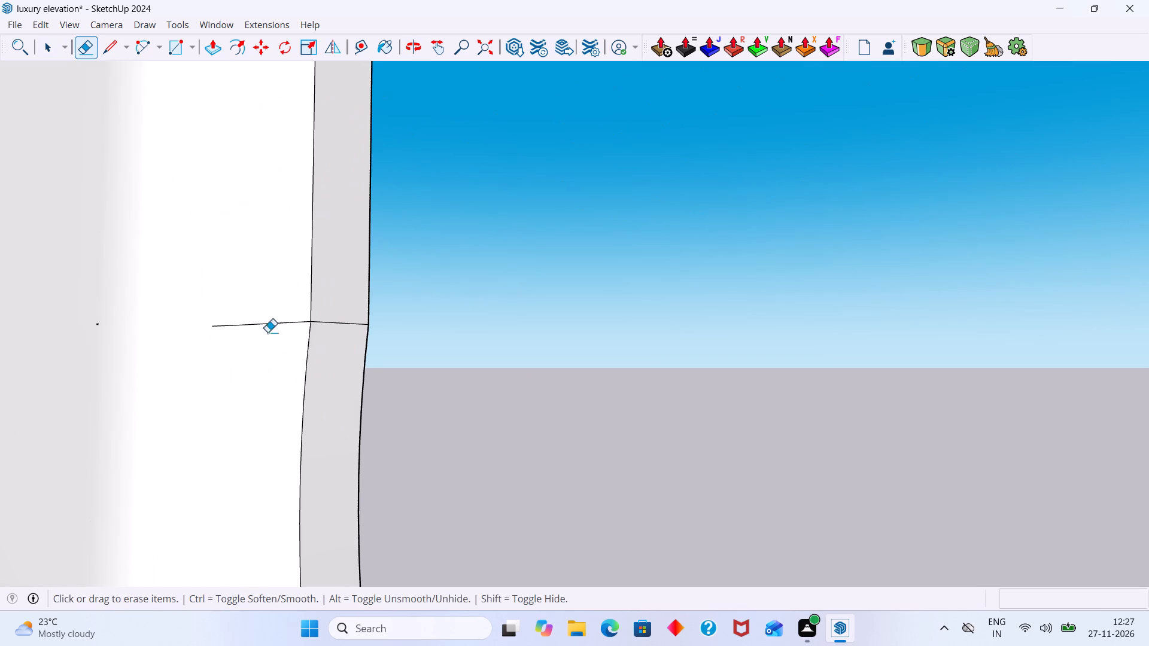
drag(268, 332, 266, 339)
drag(248, 302, 224, 346)
drag(229, 326, 216, 361)
Erase the tiny stray edge left at the wall's inner rounded corner and close the balcony wall group.
scroll(233, 348, down, 1)
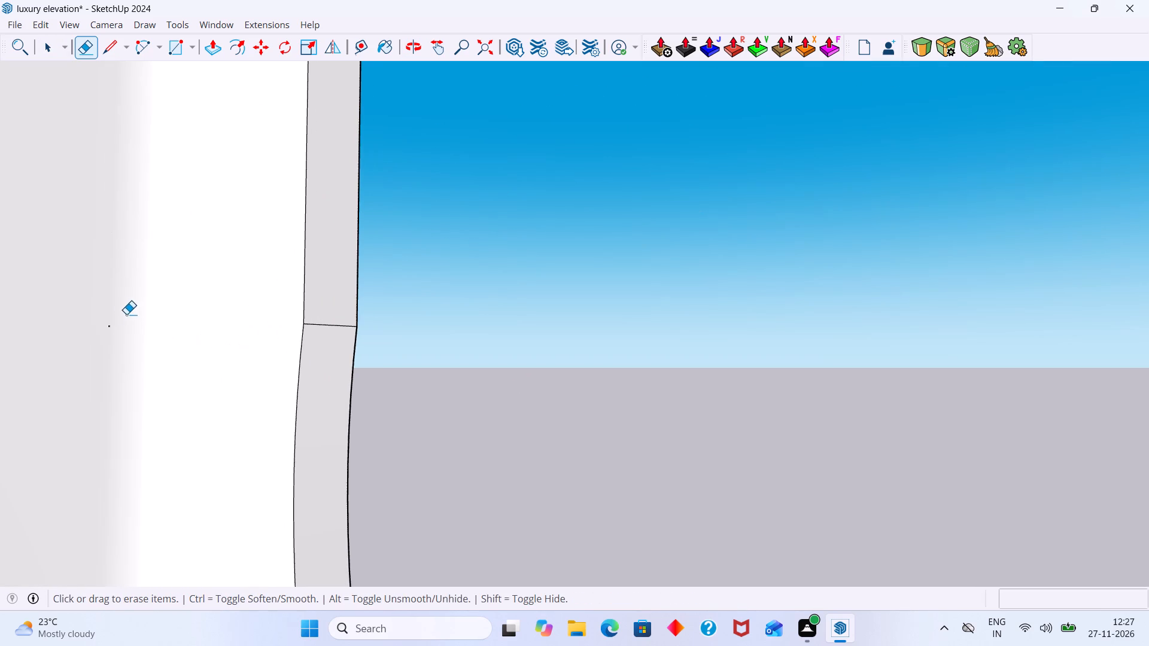
drag(126, 314, 112, 323)
scroll(112, 323, up, 9)
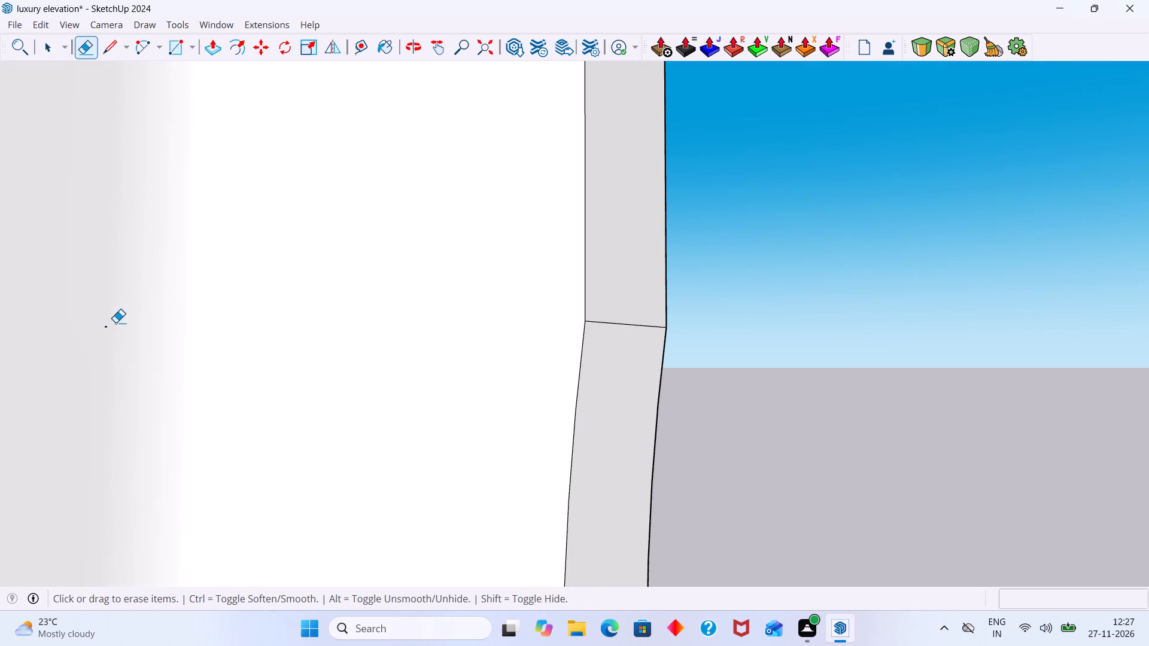
drag(102, 325, 109, 327)
scroll(193, 334, down, 8)
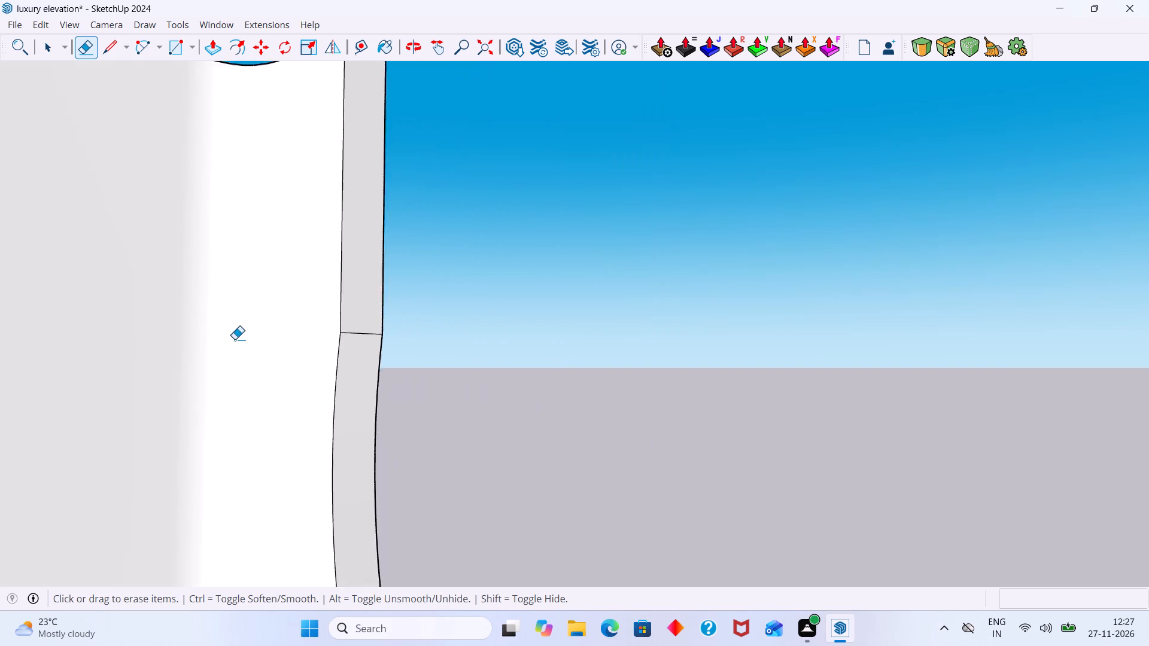
scroll(235, 339, down, 20)
scroll(235, 339, down, 2)
middle_drag(286, 377, 44, 415)
scroll(196, 406, down, 7)
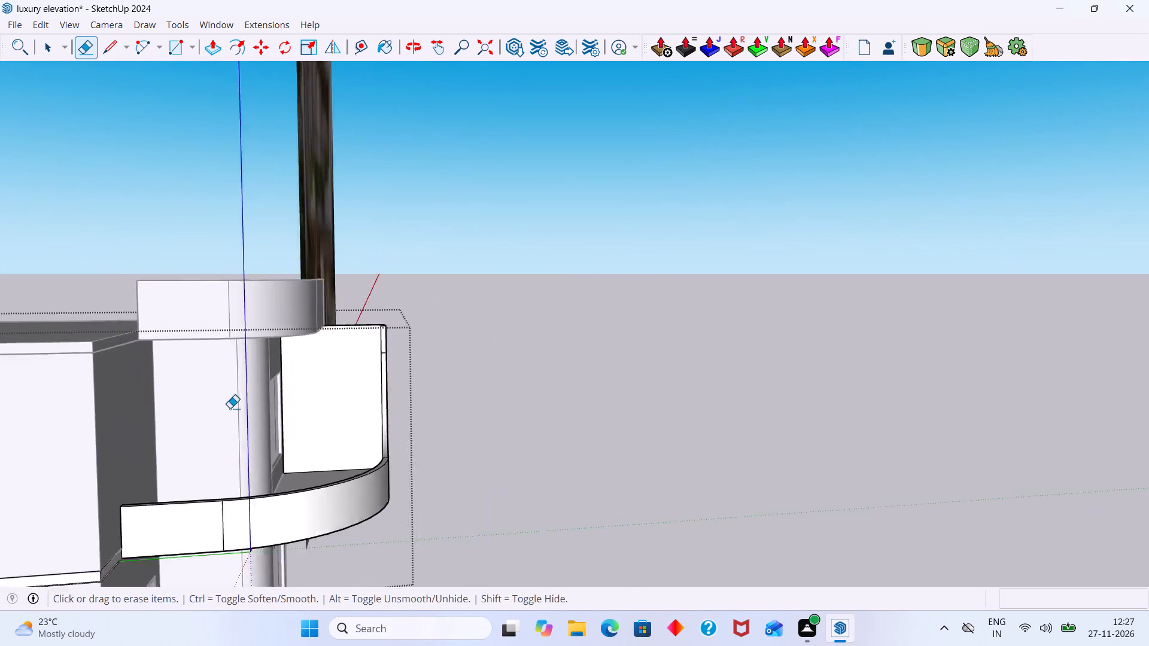
scroll(230, 408, down, 10)
middle_drag(288, 446, 47, 464)
key(space)
click(527, 503)
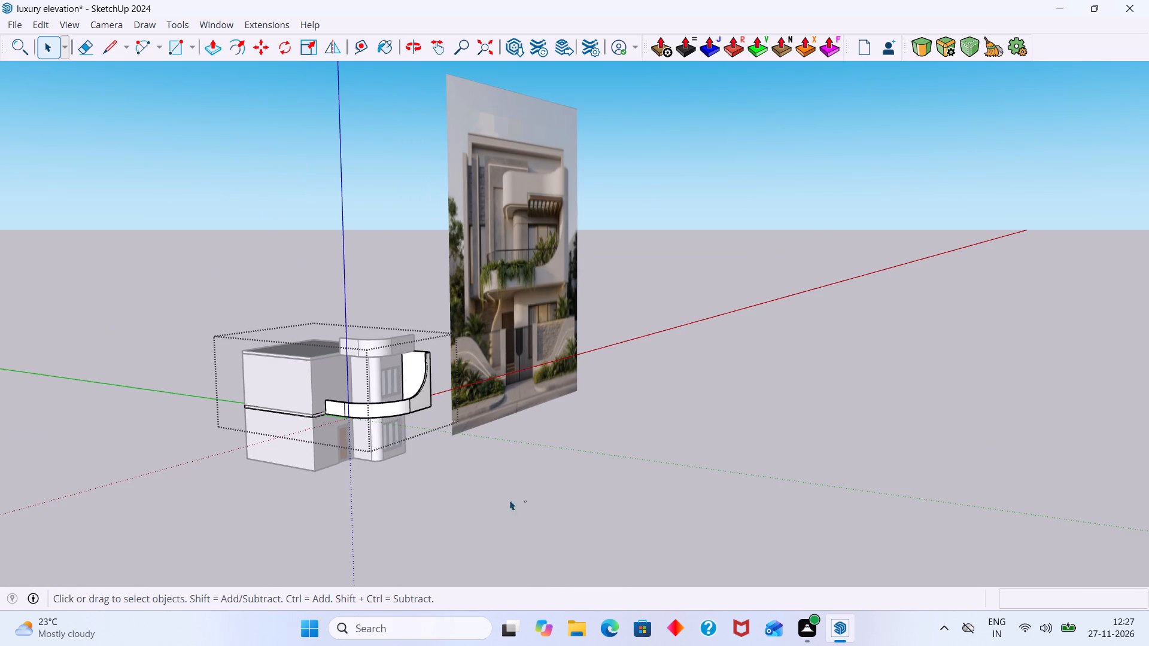
Examine the extended balcony wall and upper parapet and compare the house with the reference image.
scroll(310, 397, up, 7)
middle_drag(473, 421, 256, 452)
scroll(352, 427, down, 5)
shift+middle_drag(344, 425, 59, 478)
scroll(165, 380, up, 13)
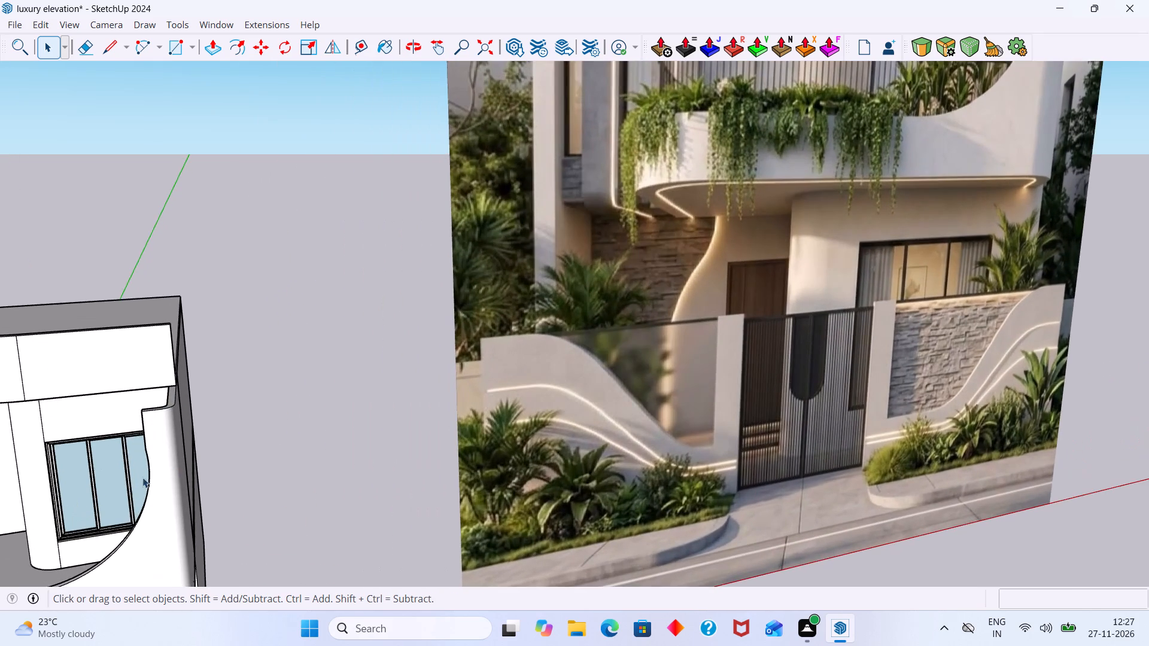
middle_drag(178, 447, 199, 461)
scroll(187, 429, up, 9)
middle_drag(179, 422, 83, 337)
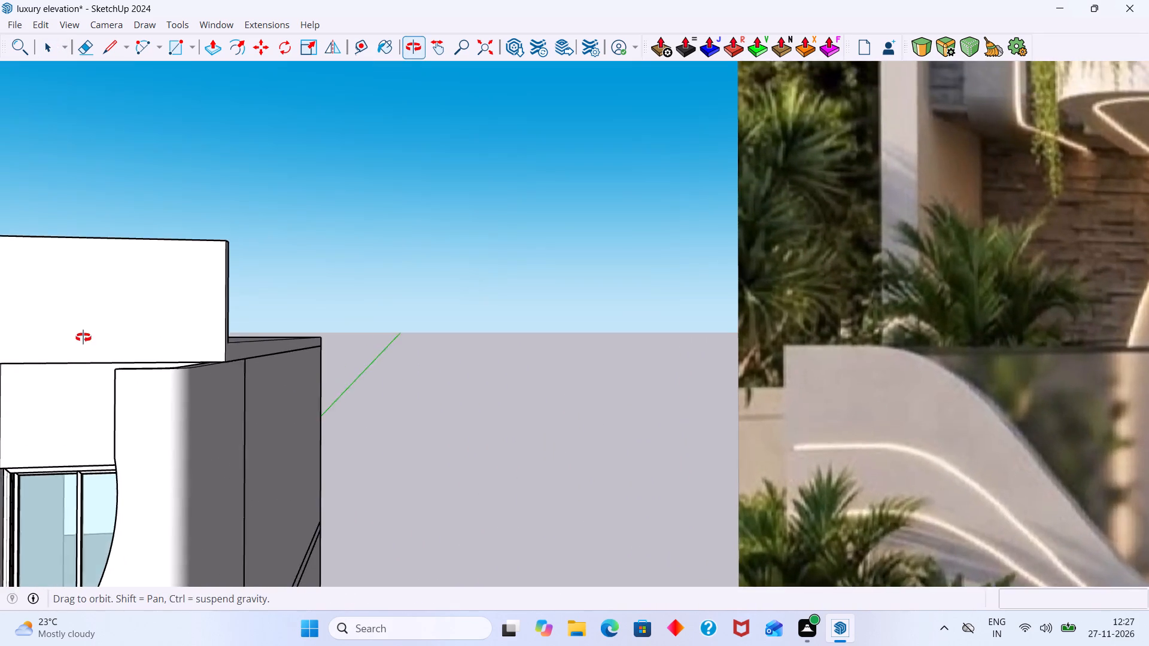
middle_drag(83, 337, 83, 336)
scroll(264, 348, down, 16)
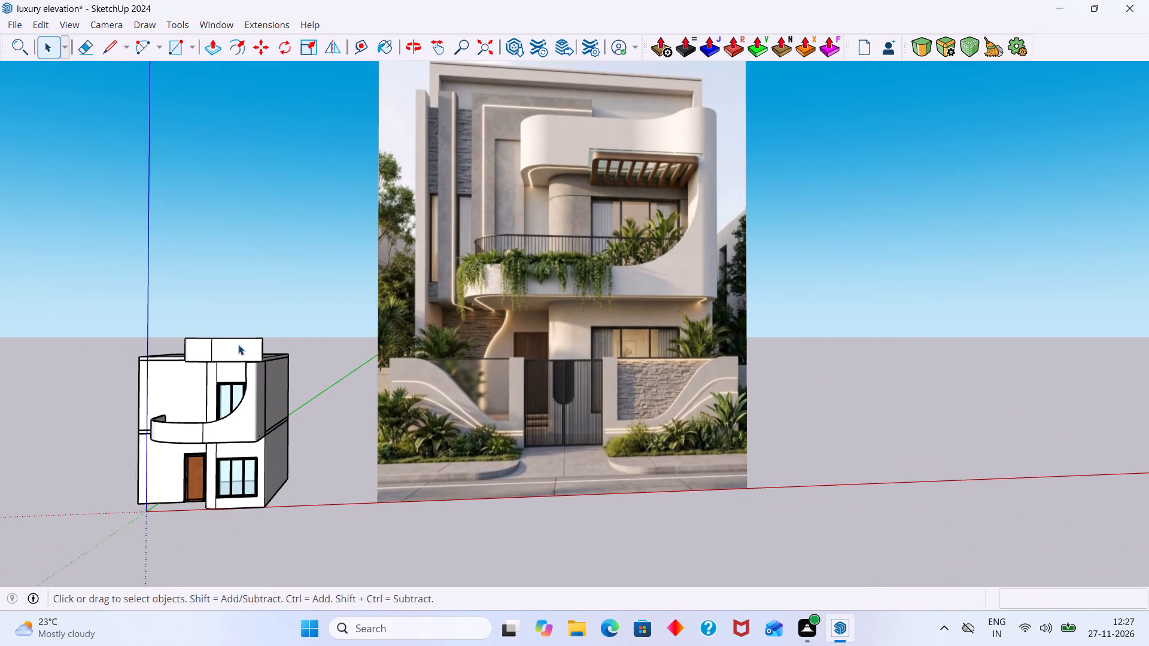
scroll(263, 361, up, 1)
scroll(260, 356, down, 3)
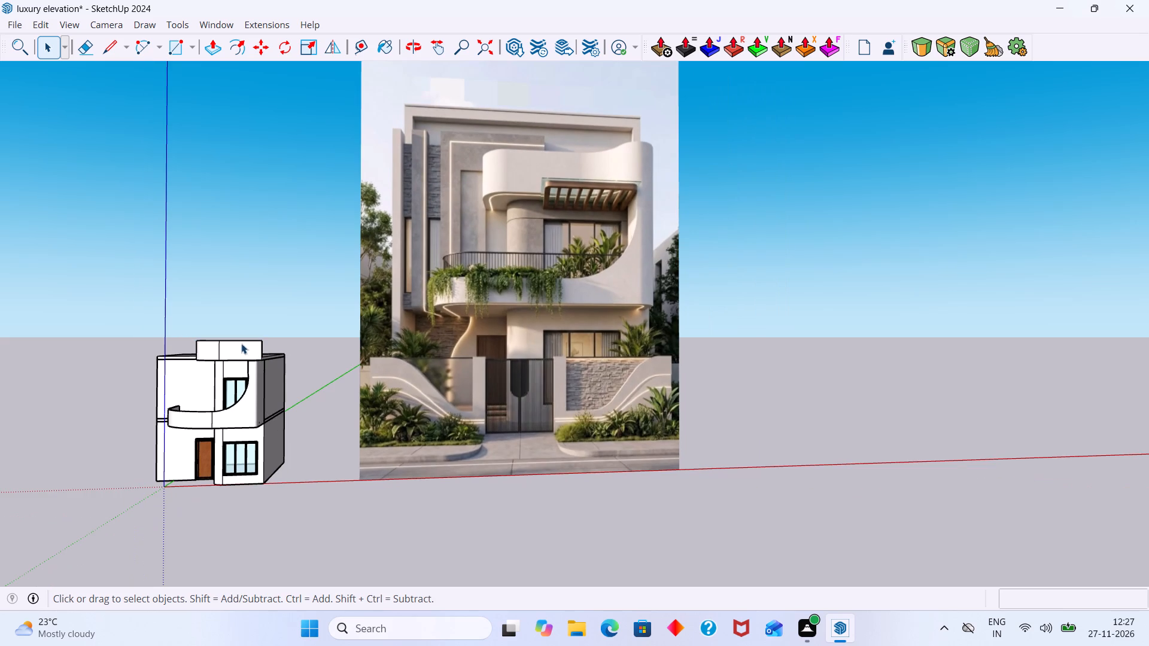
scroll(250, 339, up, 6)
scroll(259, 345, down, 3)
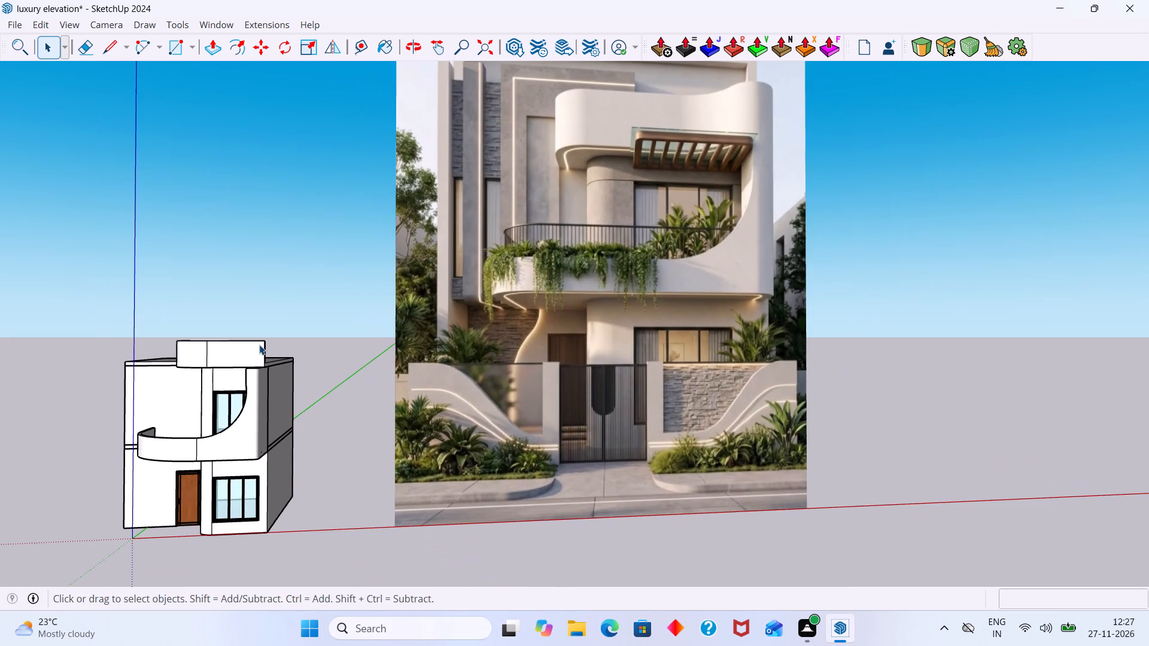
scroll(203, 361, up, 2)
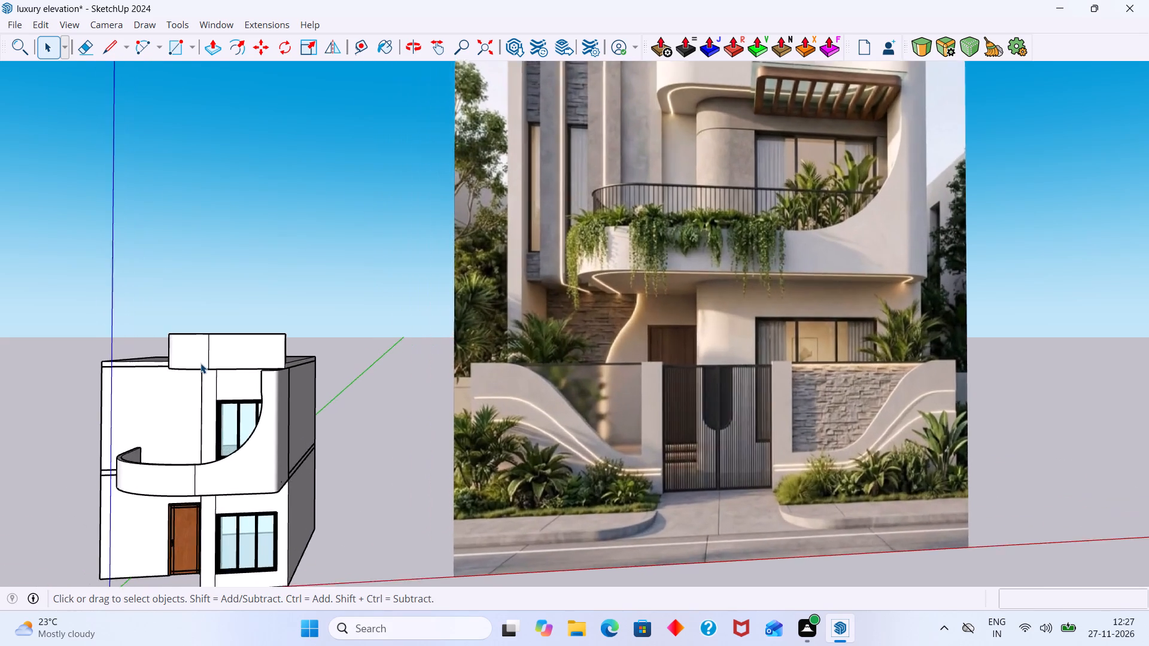
Examine the upper parapet and balcony wall from above, below and the front, comparing them with the reference image.
scroll(200, 363, up, 4)
middle_drag(200, 367, 389, 469)
scroll(265, 461, up, 7)
scroll(353, 447, down, 7)
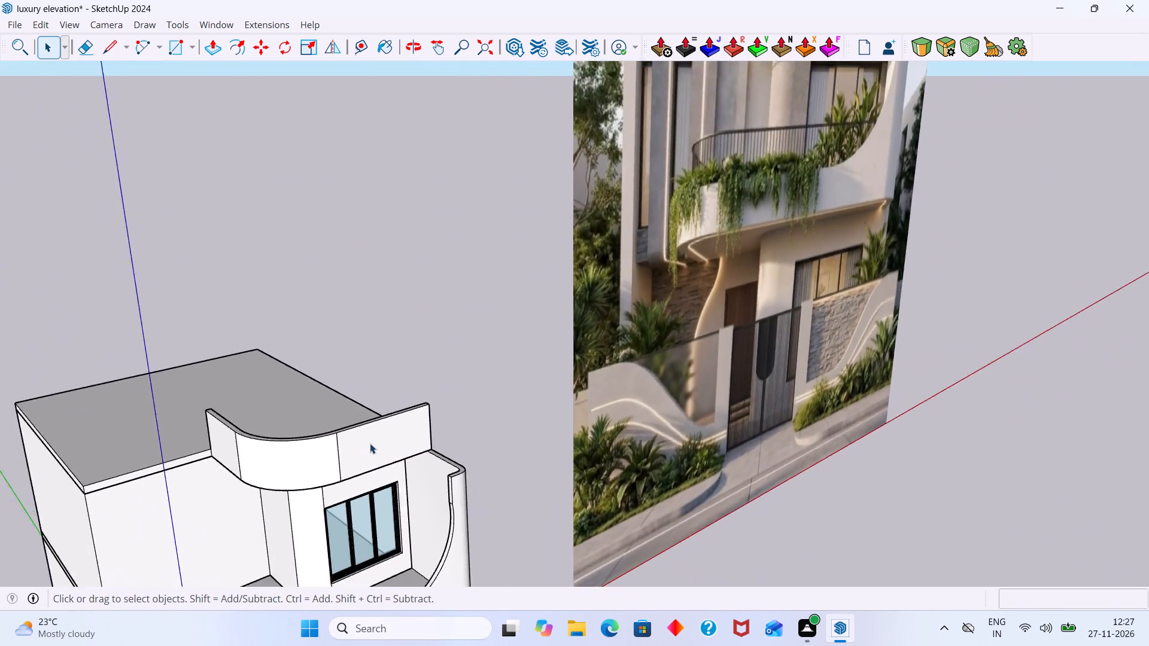
scroll(370, 443, down, 12)
middle_drag(365, 443, 284, 437)
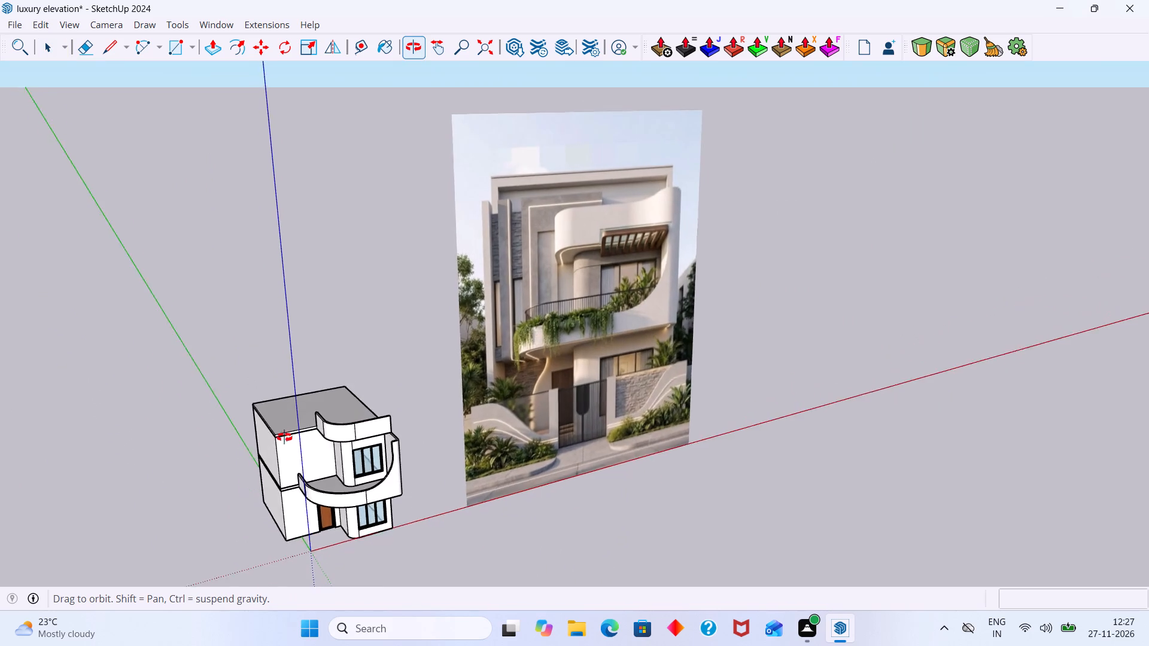
middle_drag(284, 437, 258, 434)
scroll(423, 416, up, 4)
shift+middle_drag(406, 420, 262, 442)
shift+middle_drag(305, 446, 402, 423)
middle_drag(348, 438, 275, 454)
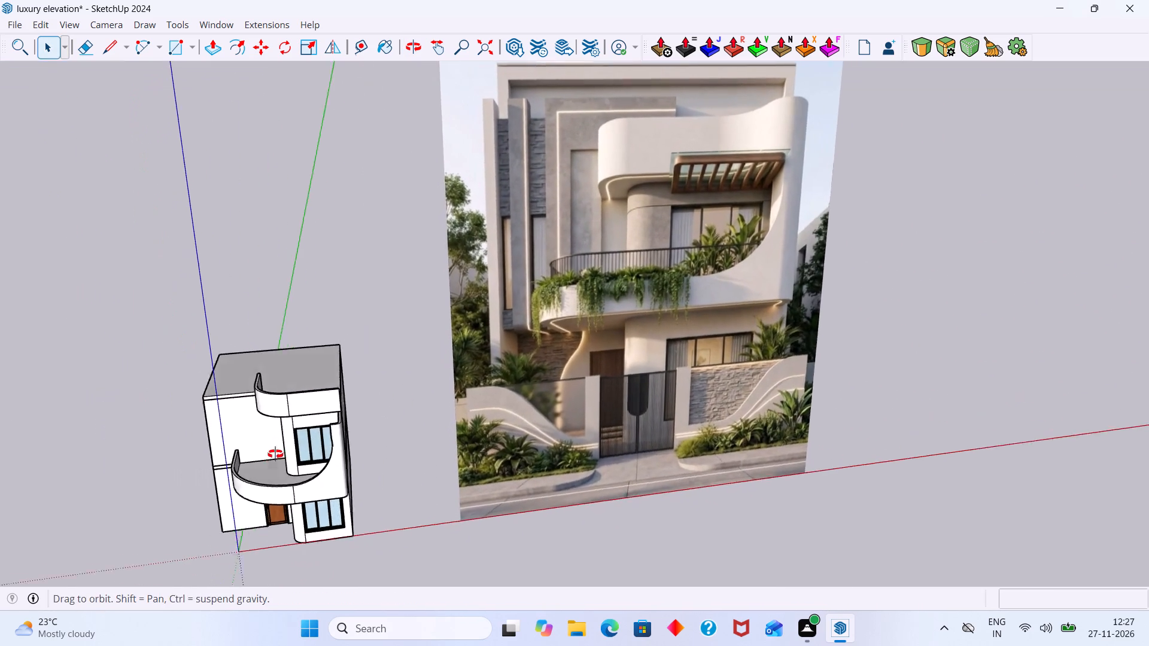
middle_drag(275, 454, 262, 457)
scroll(294, 455, up, 8)
middle_drag(359, 435, 303, 444)
scroll(306, 443, down, 6)
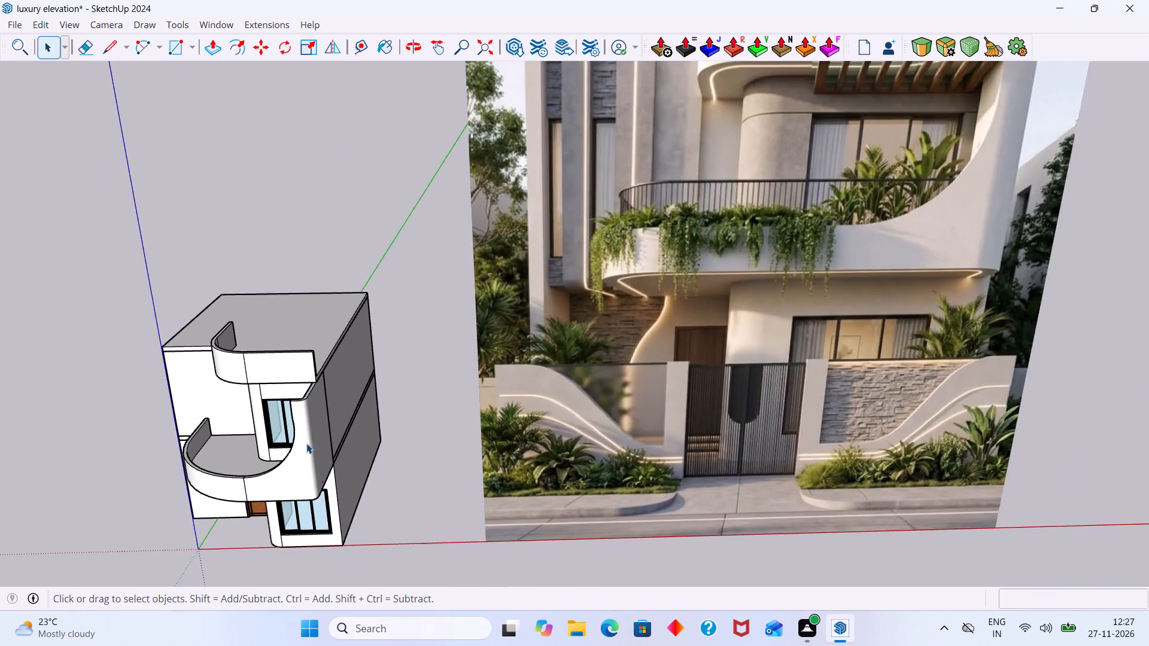
scroll(306, 443, down, 4)
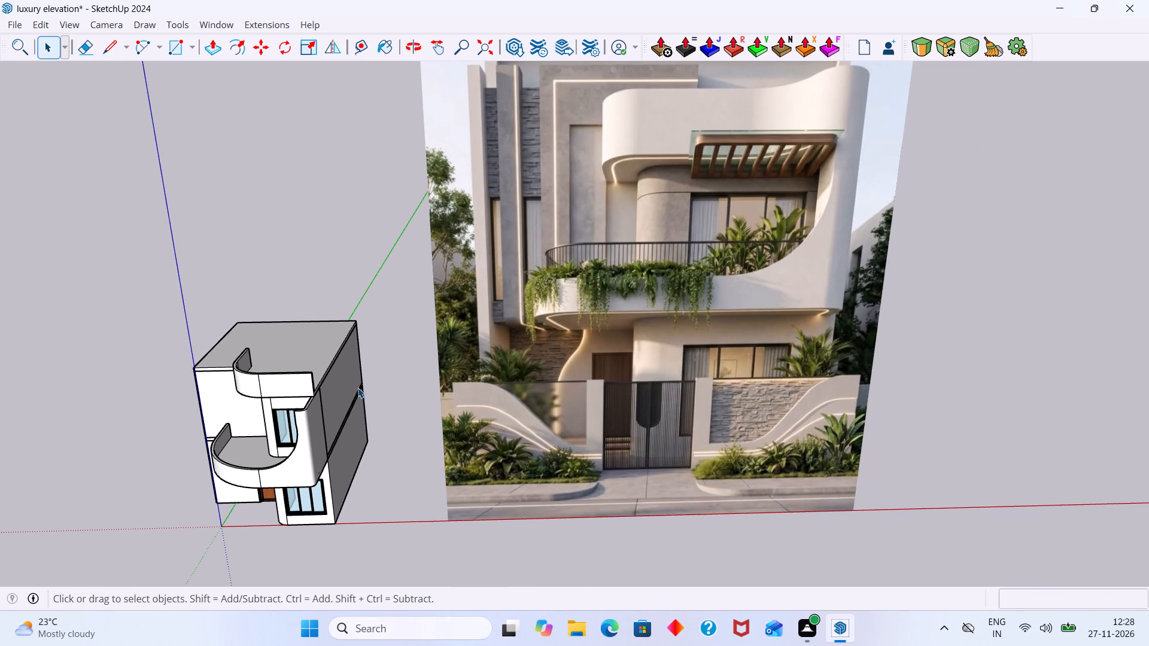
scroll(310, 389, up, 2)
scroll(310, 389, down, 3)
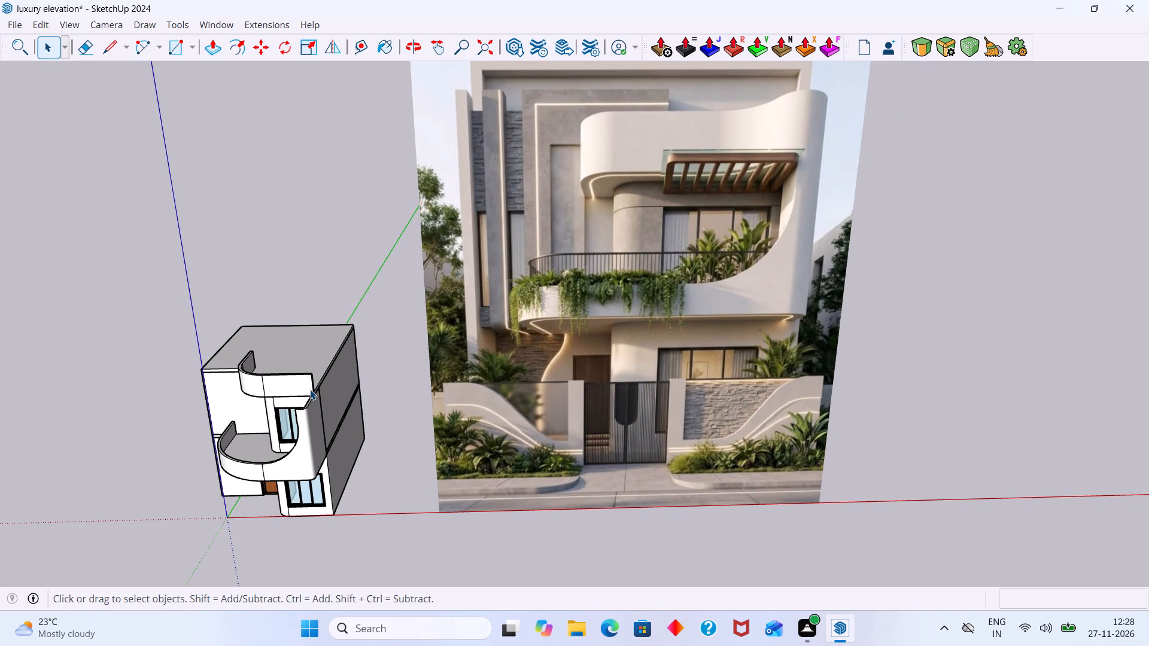
scroll(258, 389, up, 3)
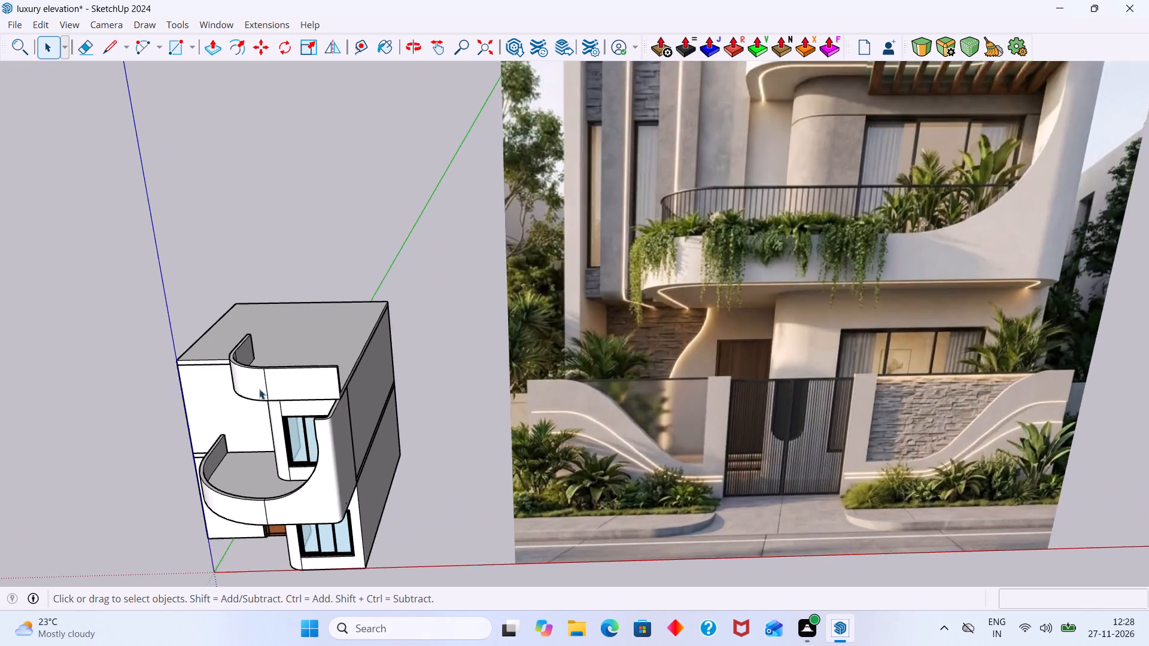
scroll(259, 389, up, 12)
middle_drag(251, 383, 345, 382)
scroll(320, 397, down, 10)
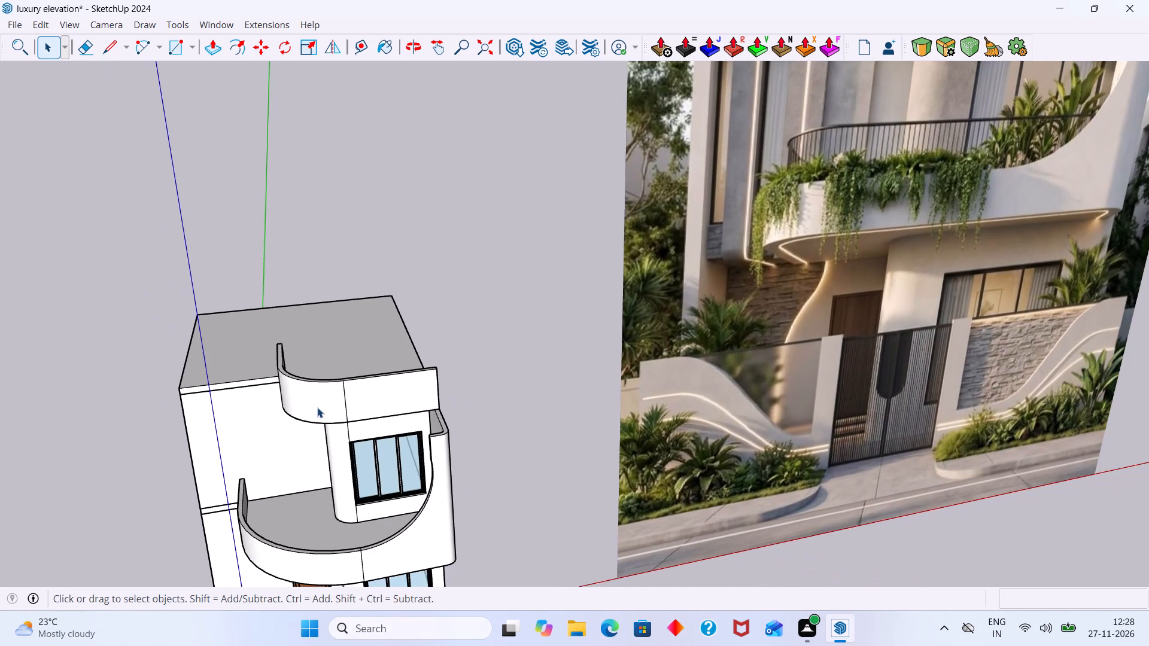
middle_drag(349, 394, 373, 185)
middle_drag(345, 287, 434, 324)
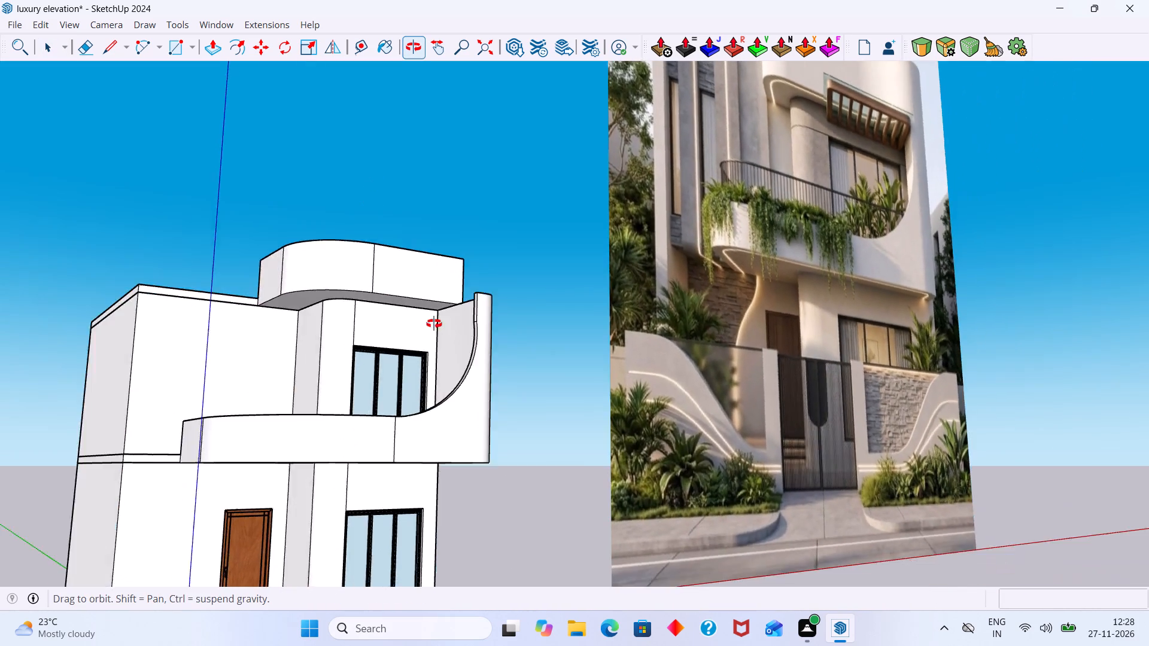
middle_drag(434, 324, 257, 455)
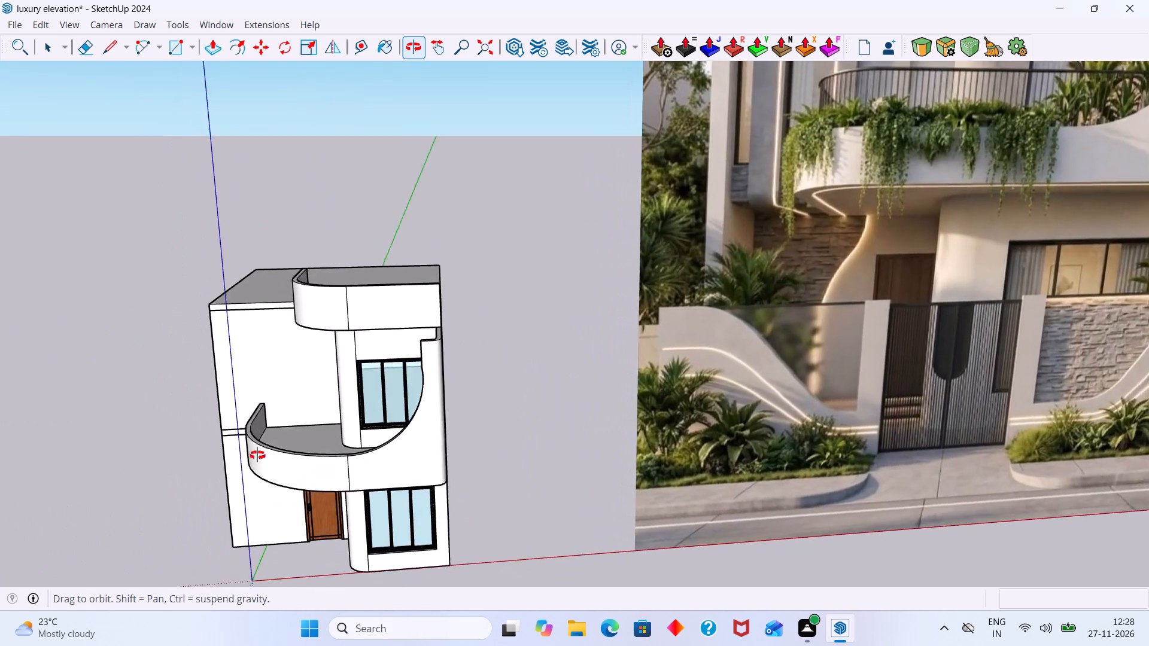
middle_drag(257, 455, 240, 459)
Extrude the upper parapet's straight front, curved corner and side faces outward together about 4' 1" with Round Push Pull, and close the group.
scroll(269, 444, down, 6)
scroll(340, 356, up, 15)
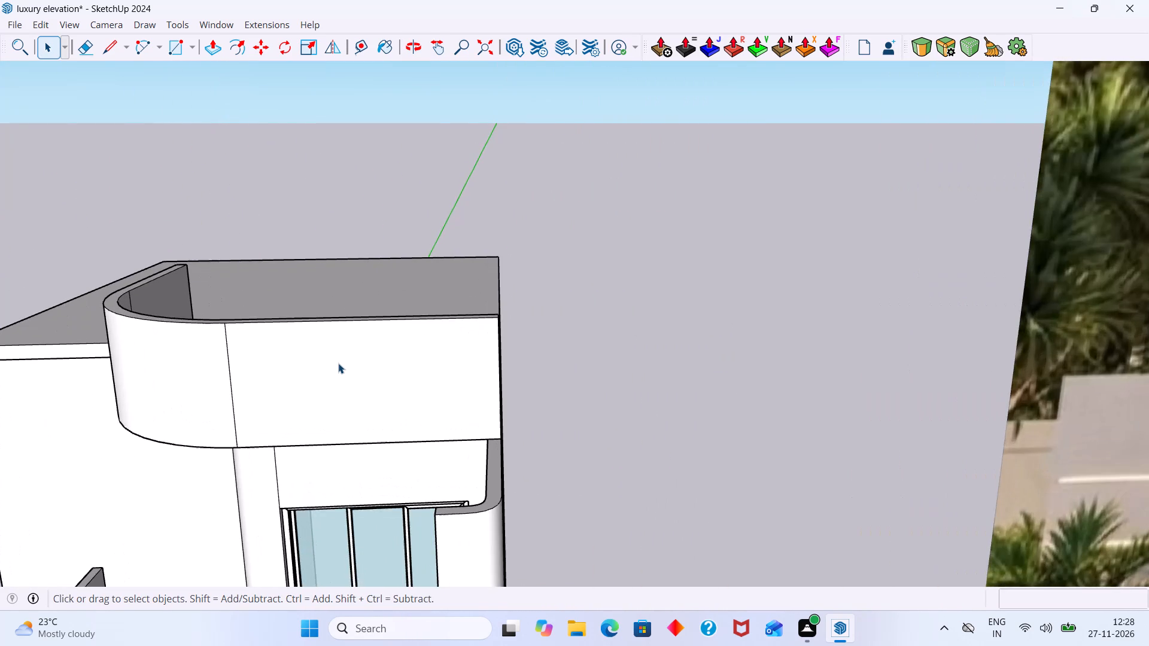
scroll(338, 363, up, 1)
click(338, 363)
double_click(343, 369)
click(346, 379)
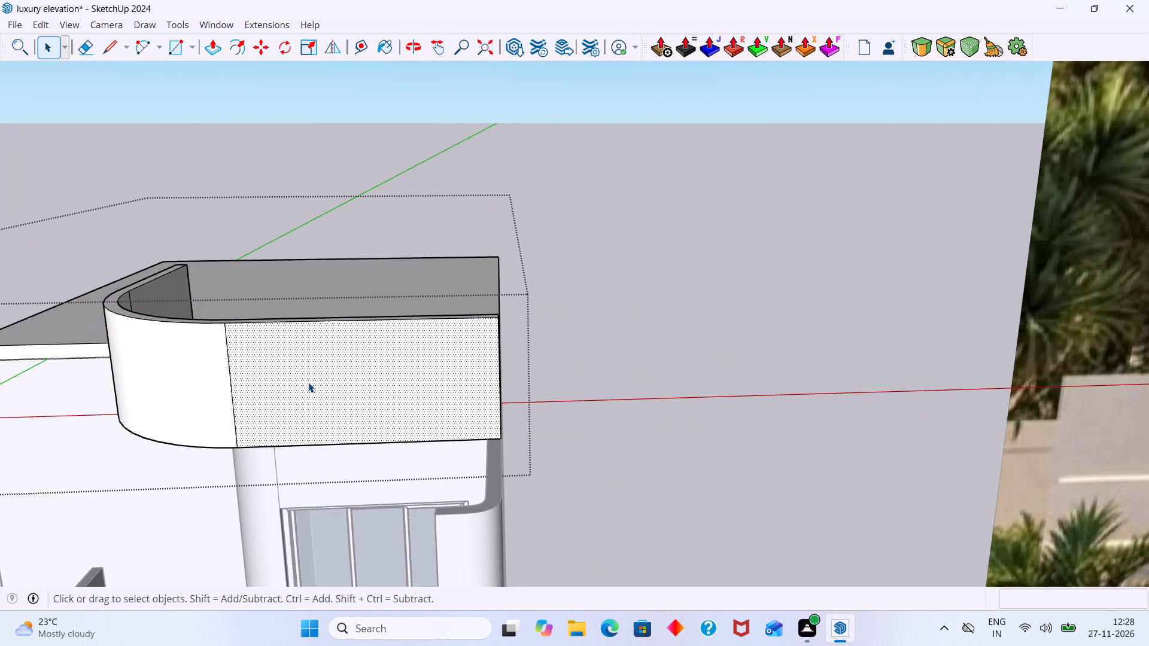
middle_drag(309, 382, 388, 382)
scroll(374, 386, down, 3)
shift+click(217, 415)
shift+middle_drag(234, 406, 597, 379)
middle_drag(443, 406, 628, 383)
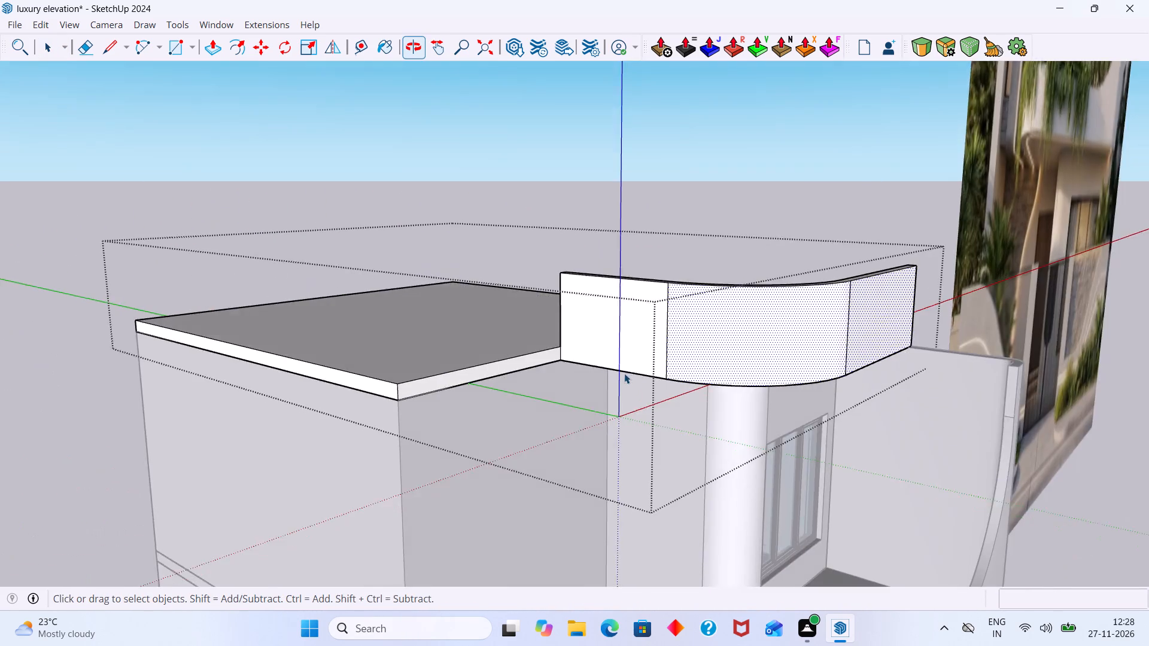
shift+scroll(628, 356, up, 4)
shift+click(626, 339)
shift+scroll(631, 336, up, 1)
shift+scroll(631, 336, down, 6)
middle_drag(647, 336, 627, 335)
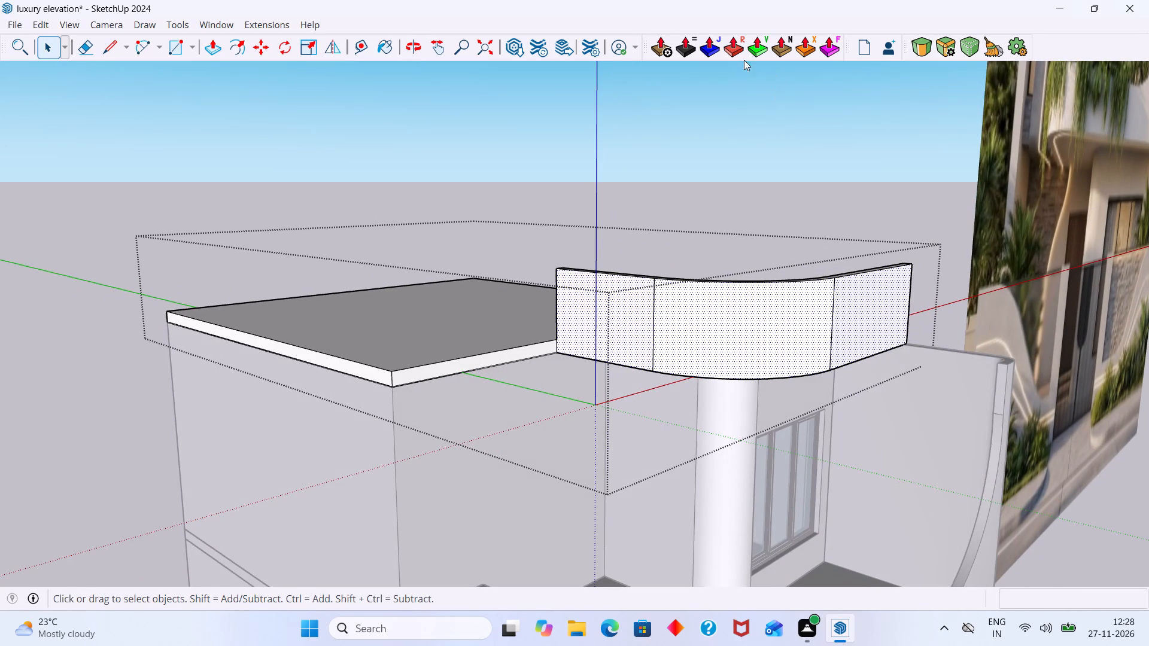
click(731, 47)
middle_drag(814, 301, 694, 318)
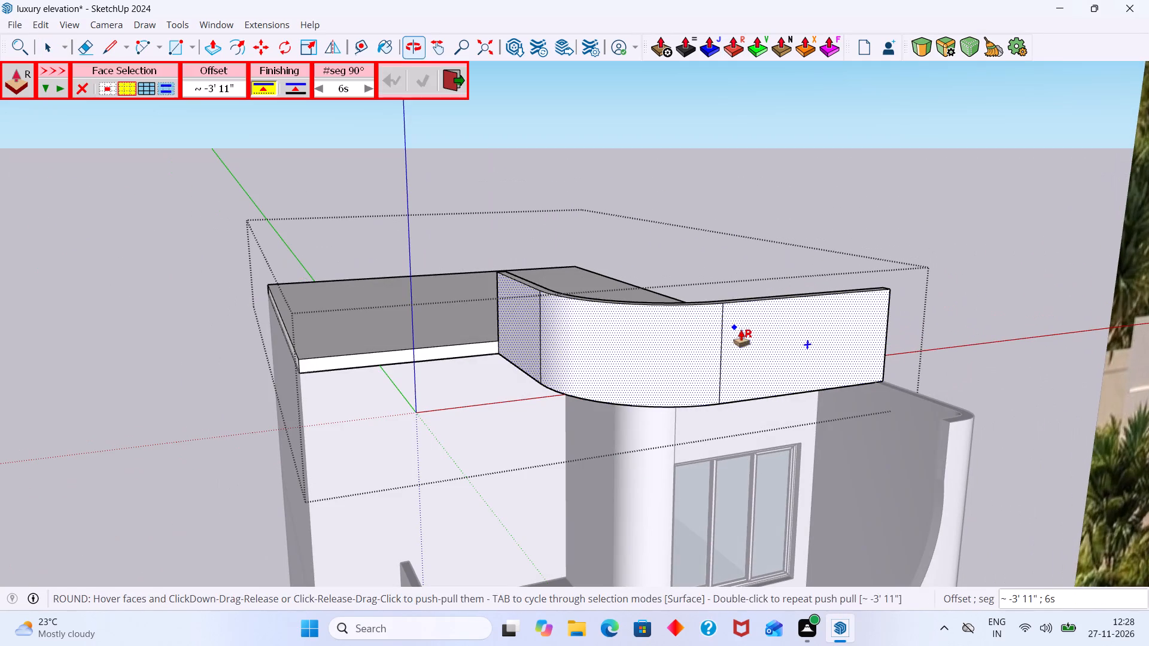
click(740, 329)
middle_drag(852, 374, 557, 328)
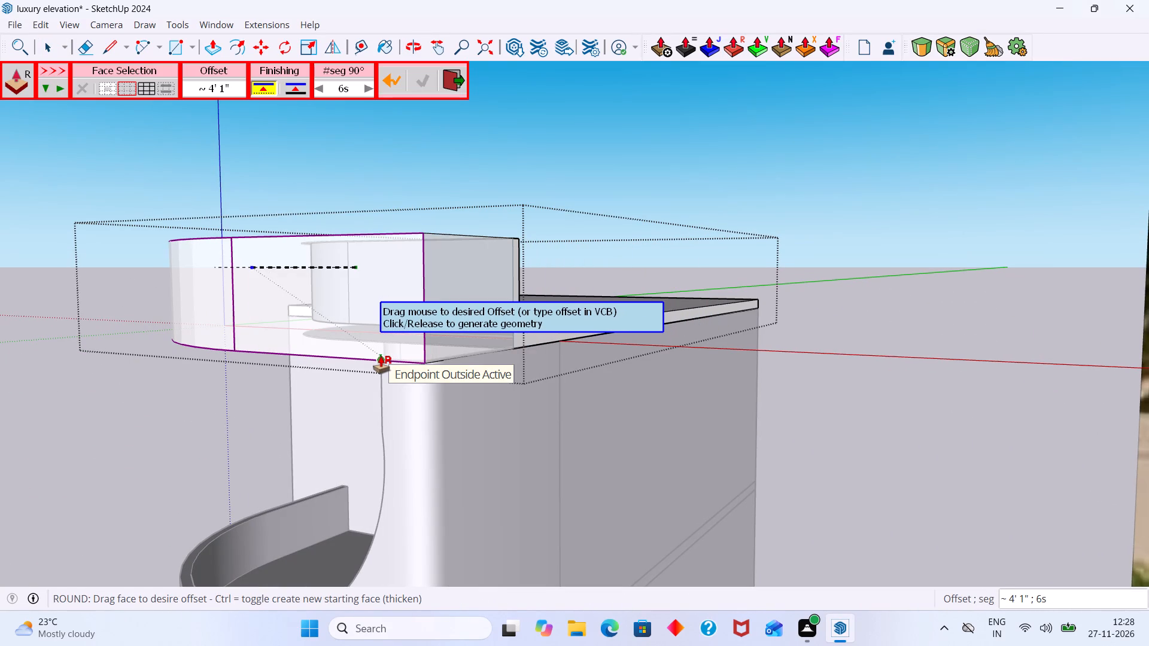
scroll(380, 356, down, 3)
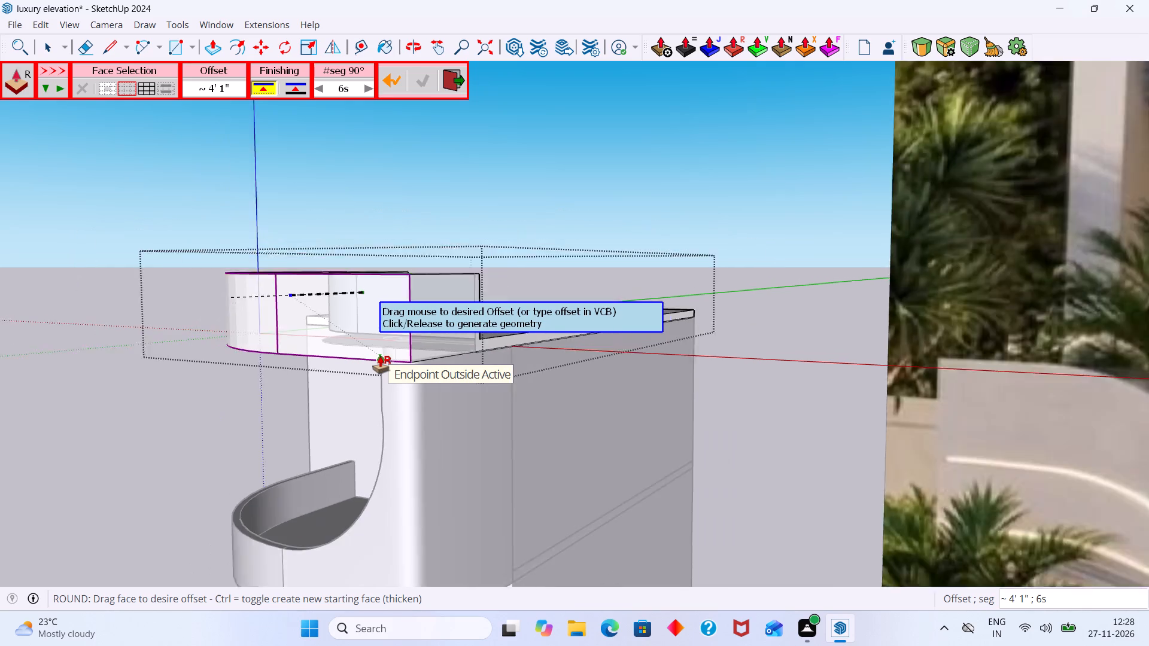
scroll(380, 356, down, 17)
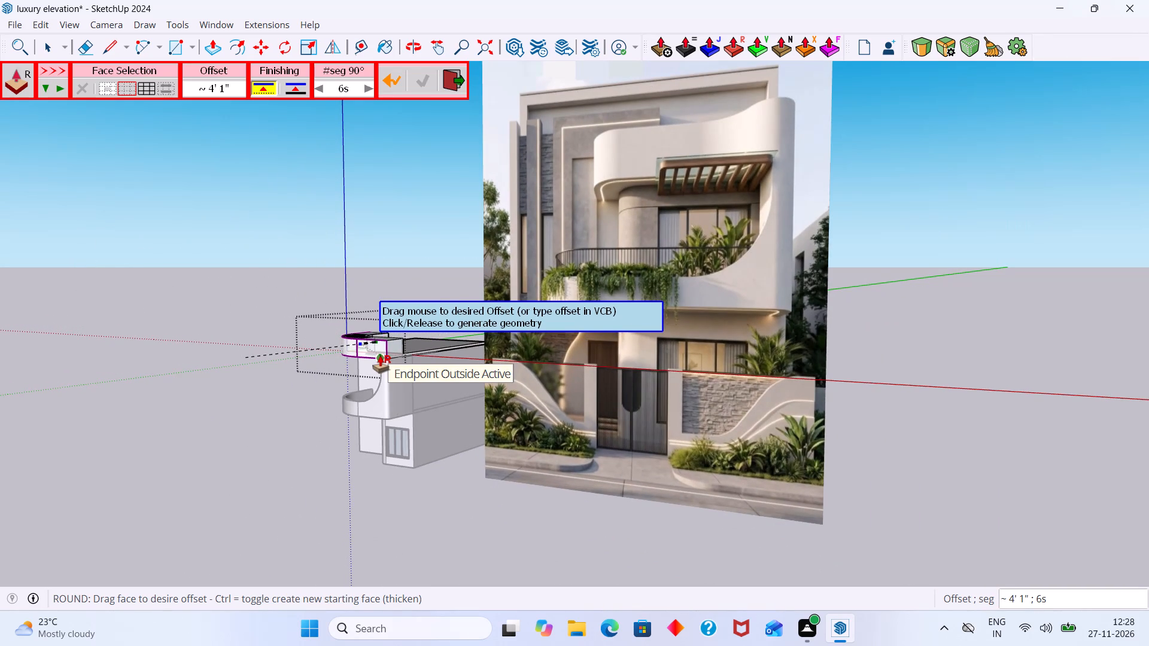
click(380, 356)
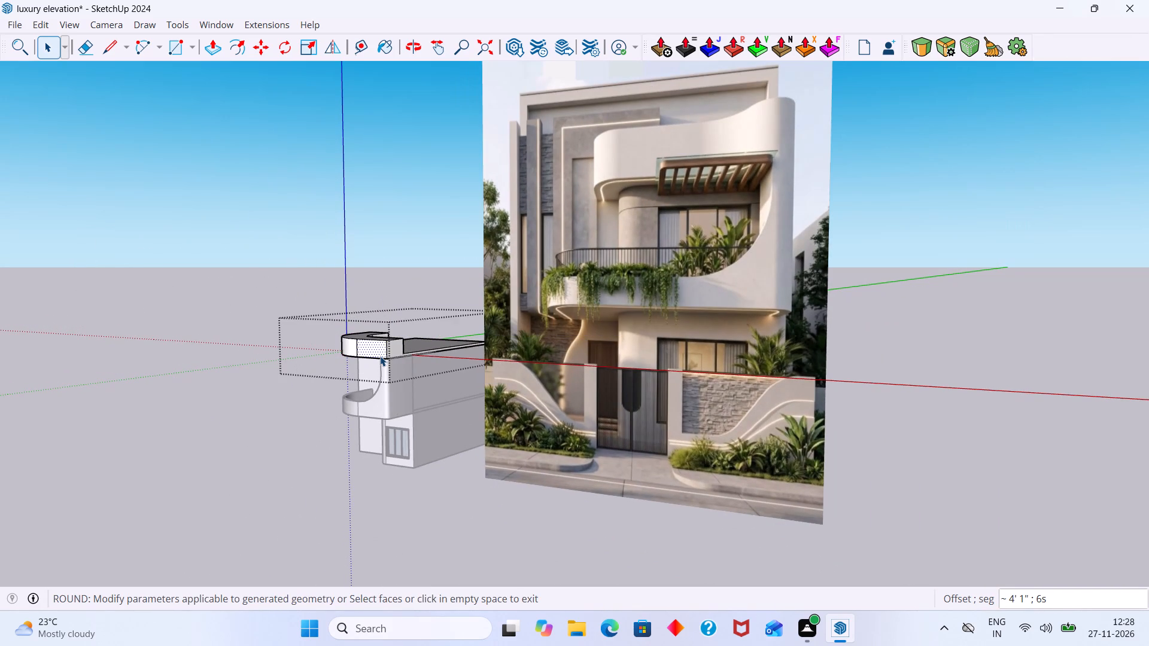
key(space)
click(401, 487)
Examine the thickened upper parapet from the roof, rear, sides and front against the reference image.
scroll(364, 366, up, 9)
middle_drag(417, 351, 436, 400)
scroll(440, 392, up, 6)
middle_drag(398, 351, 478, 455)
scroll(413, 379, up, 1)
scroll(413, 379, down, 2)
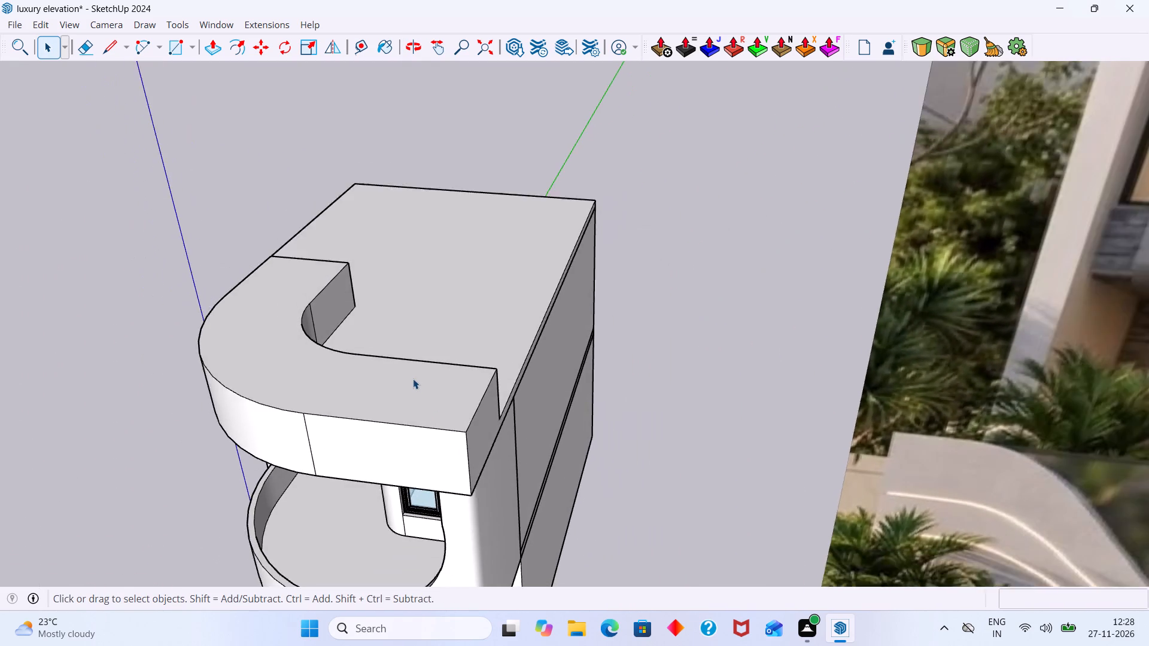
scroll(413, 379, down, 9)
middle_drag(415, 377, 843, 342)
middle_drag(570, 379, 811, 416)
middle_drag(602, 392, 847, 373)
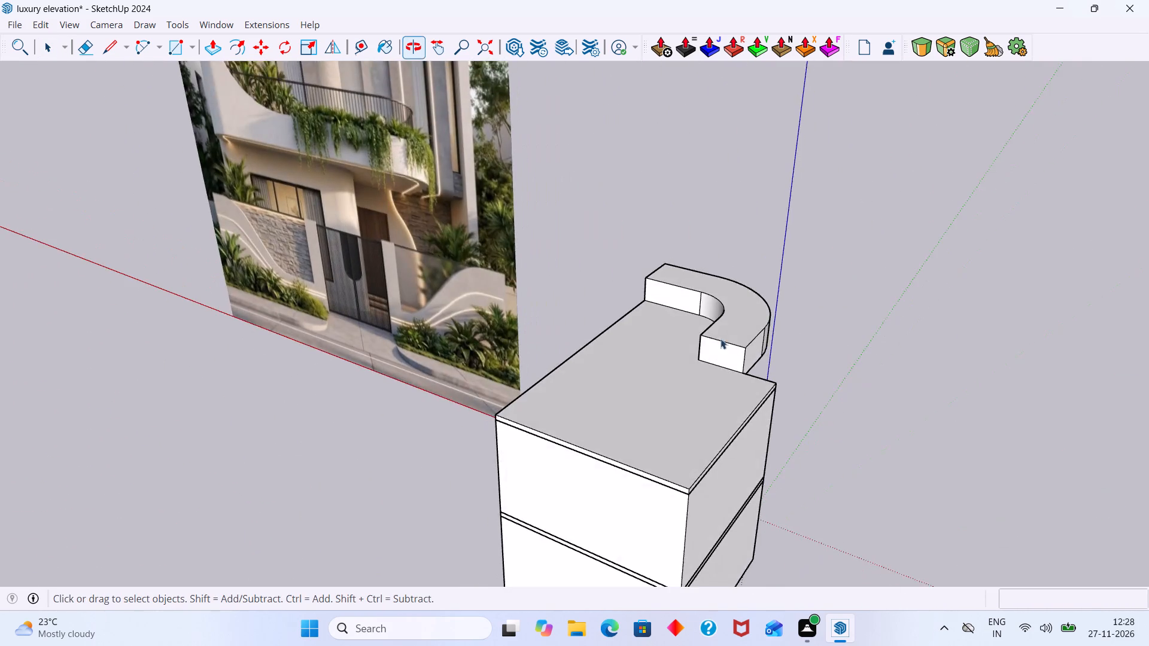
scroll(695, 309, up, 6)
middle_drag(755, 317, 515, 350)
scroll(556, 348, down, 9)
middle_drag(616, 386, 278, 383)
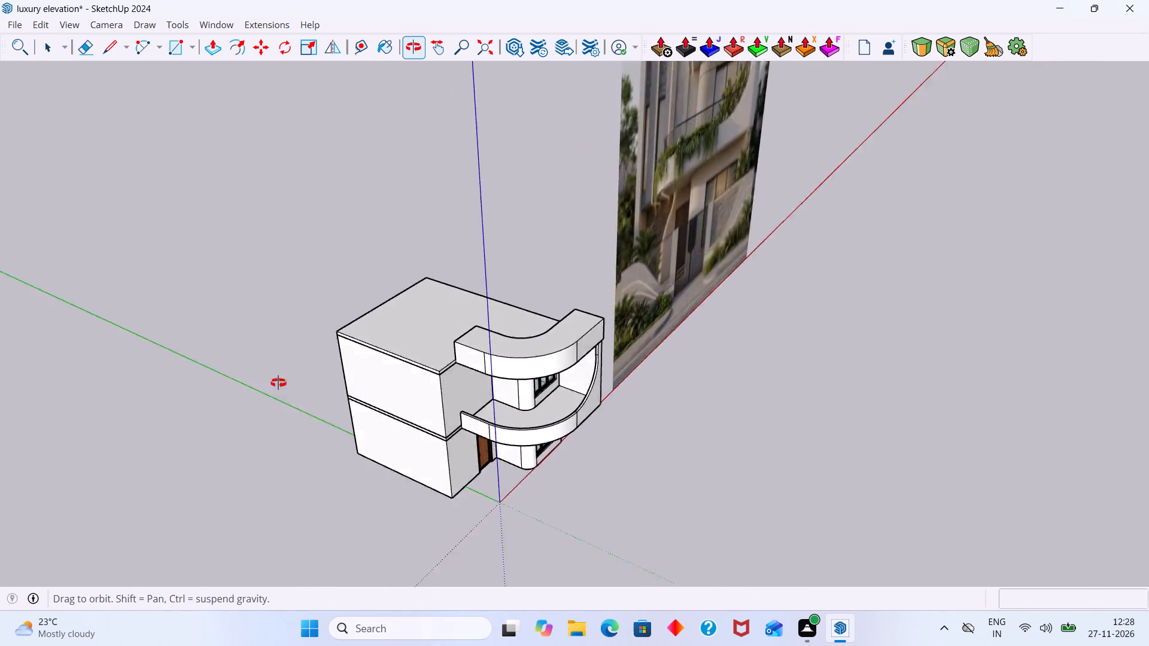
middle_drag(278, 383, 172, 388)
scroll(576, 368, up, 8)
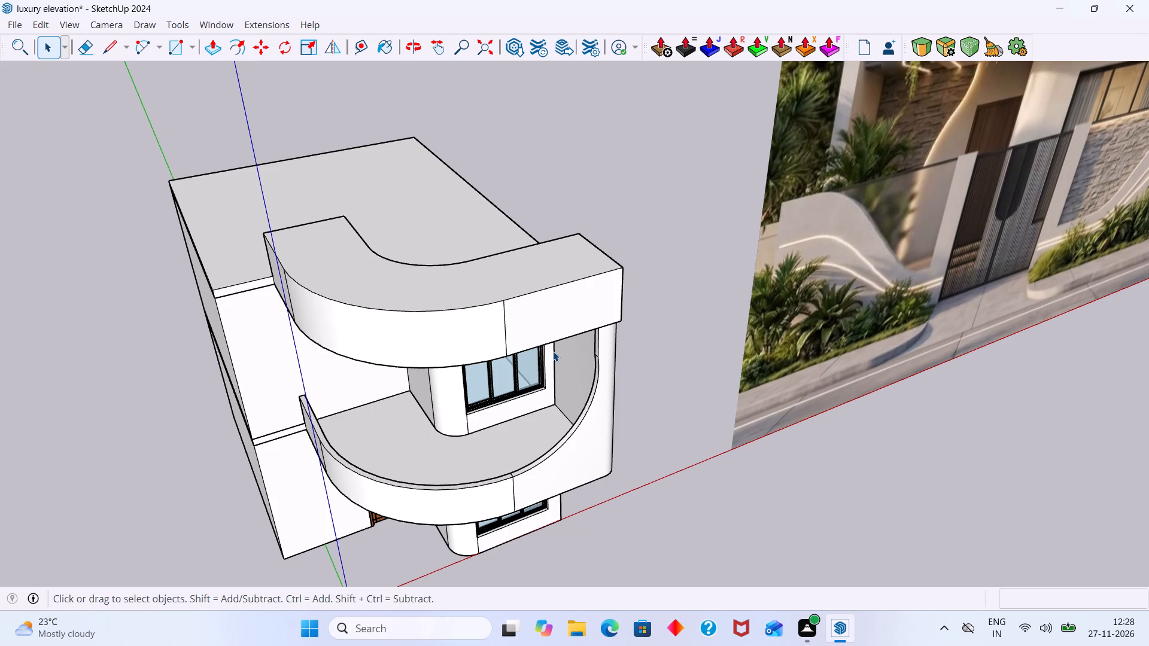
scroll(557, 345, down, 3)
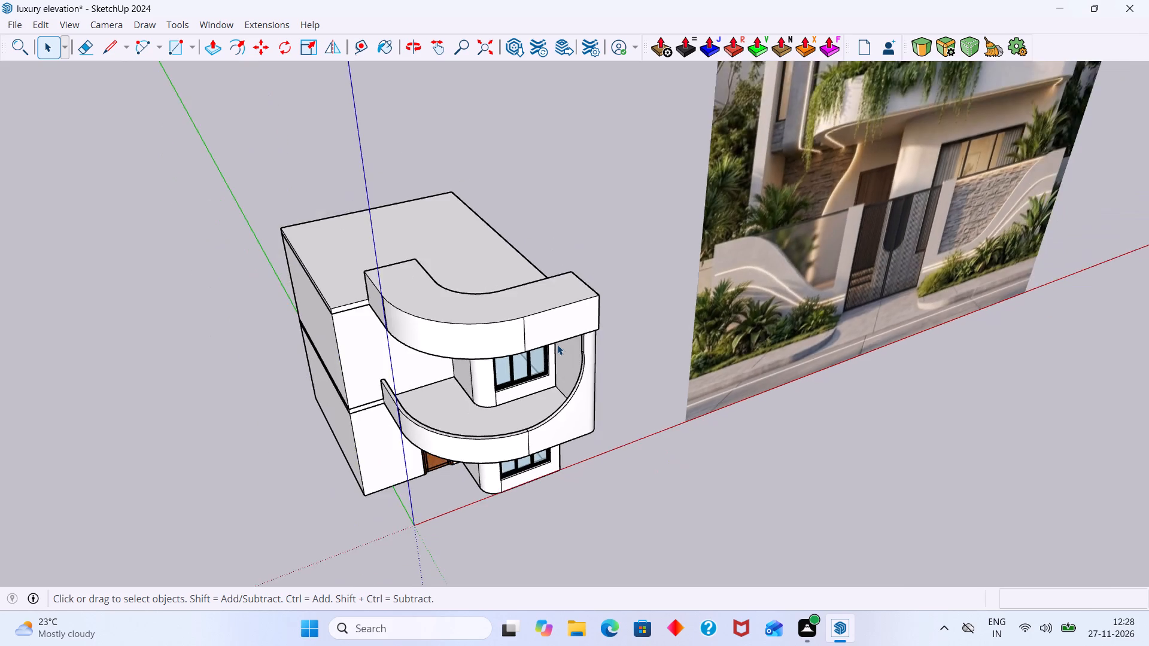
scroll(557, 345, down, 16)
scroll(580, 326, up, 4)
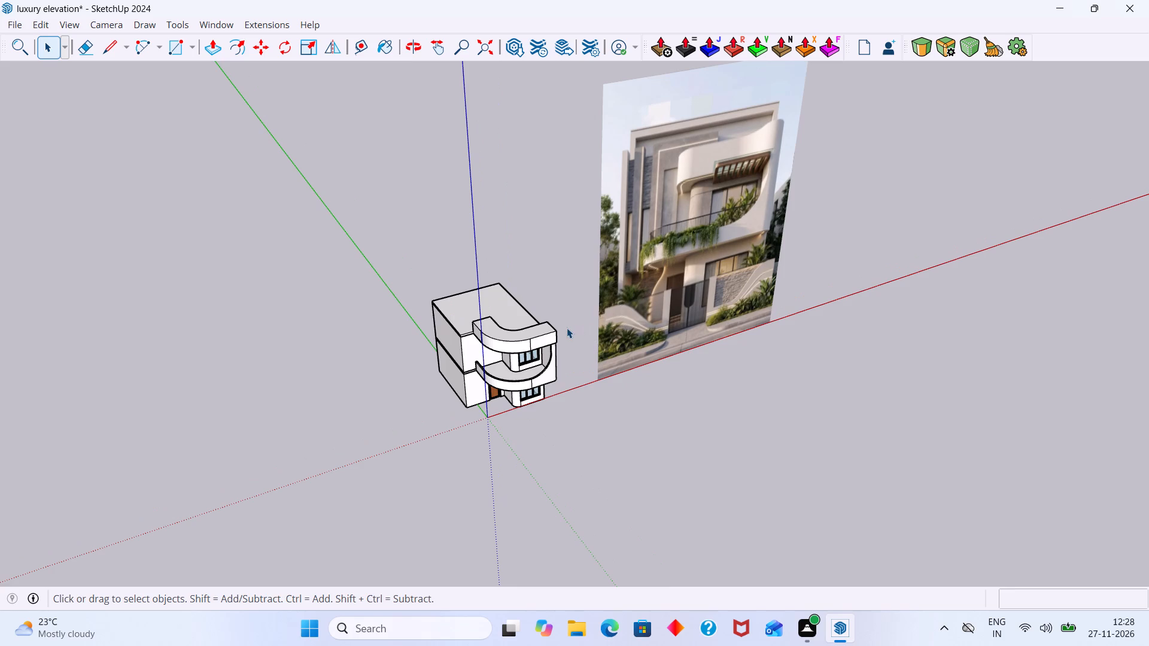
middle_drag(531, 337, 393, 350)
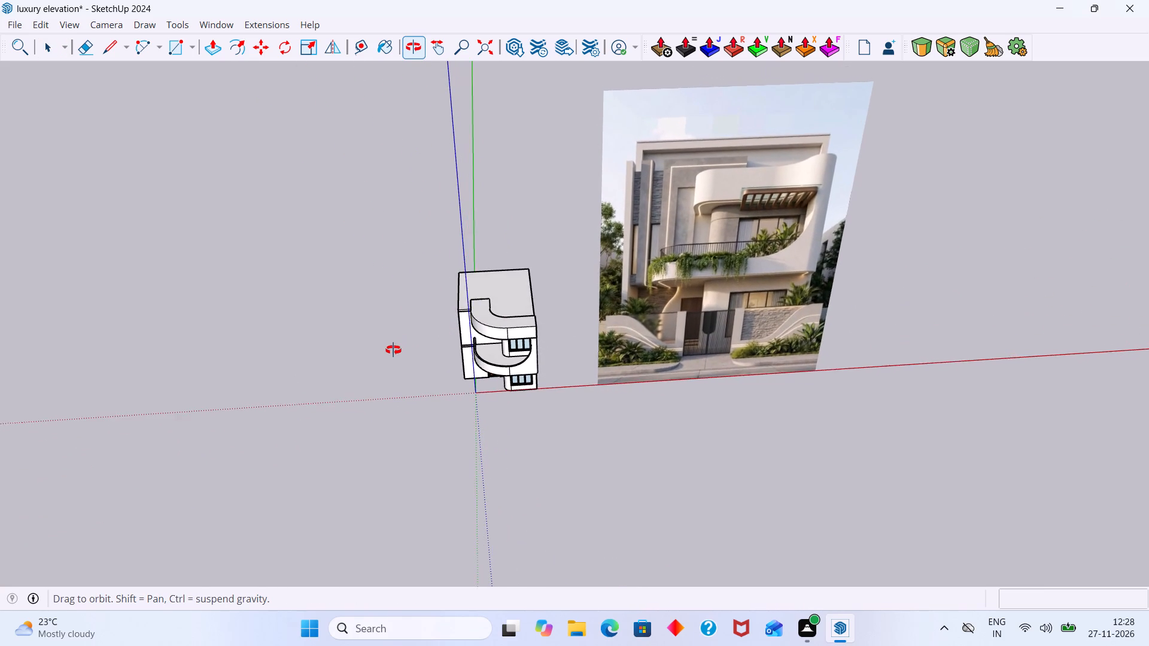
middle_drag(393, 350, 369, 358)
scroll(481, 358, up, 2)
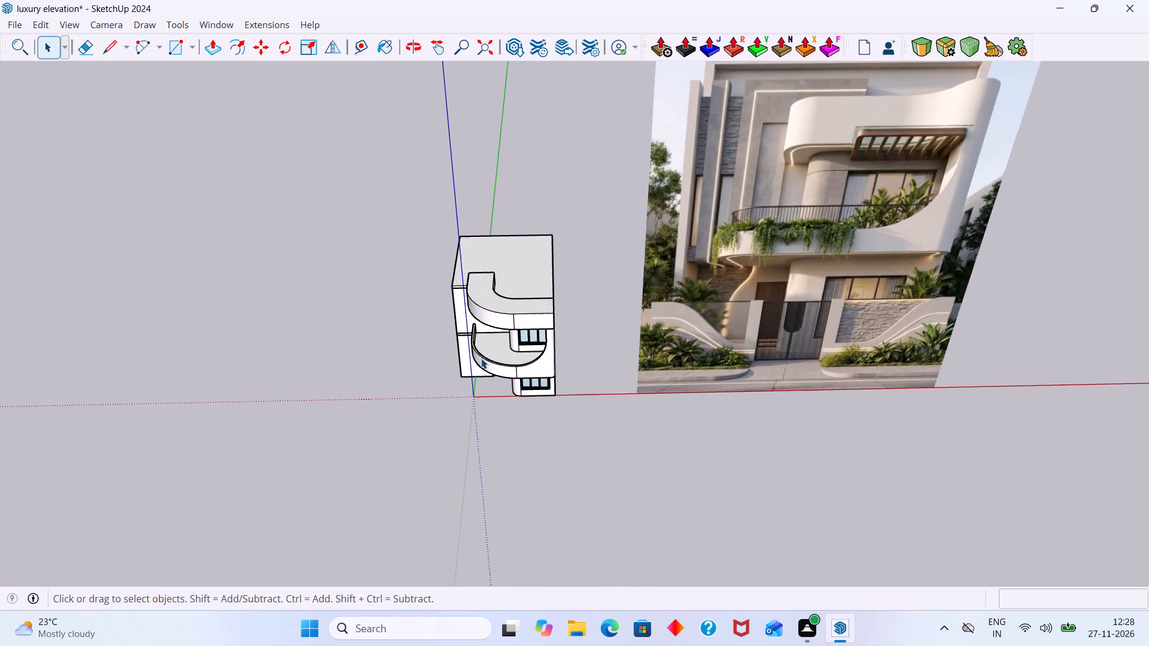
scroll(481, 358, up, 6)
middle_drag(528, 369, 592, 121)
middle_drag(512, 224, 512, 243)
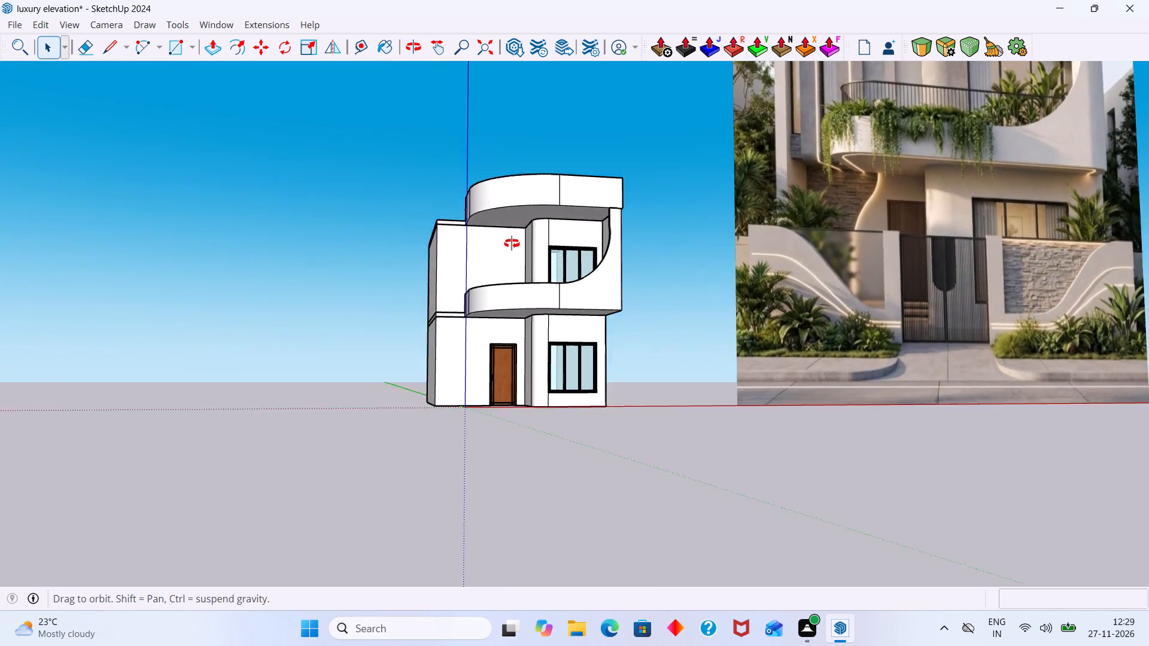
middle_drag(512, 243, 510, 303)
scroll(510, 303, up, 1)
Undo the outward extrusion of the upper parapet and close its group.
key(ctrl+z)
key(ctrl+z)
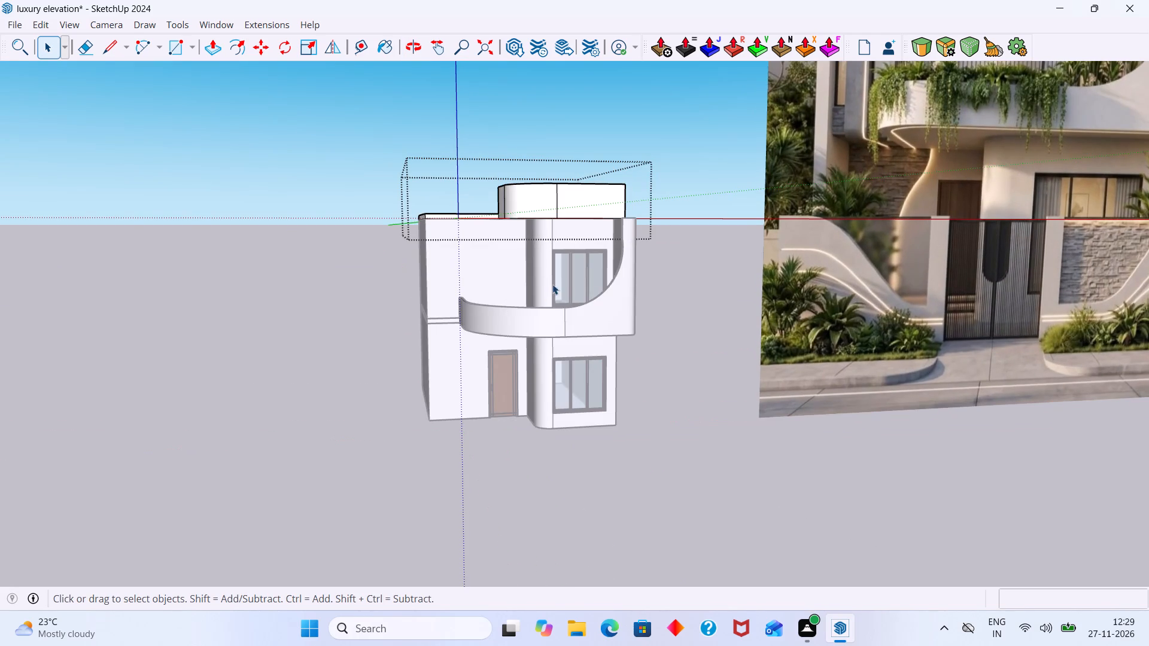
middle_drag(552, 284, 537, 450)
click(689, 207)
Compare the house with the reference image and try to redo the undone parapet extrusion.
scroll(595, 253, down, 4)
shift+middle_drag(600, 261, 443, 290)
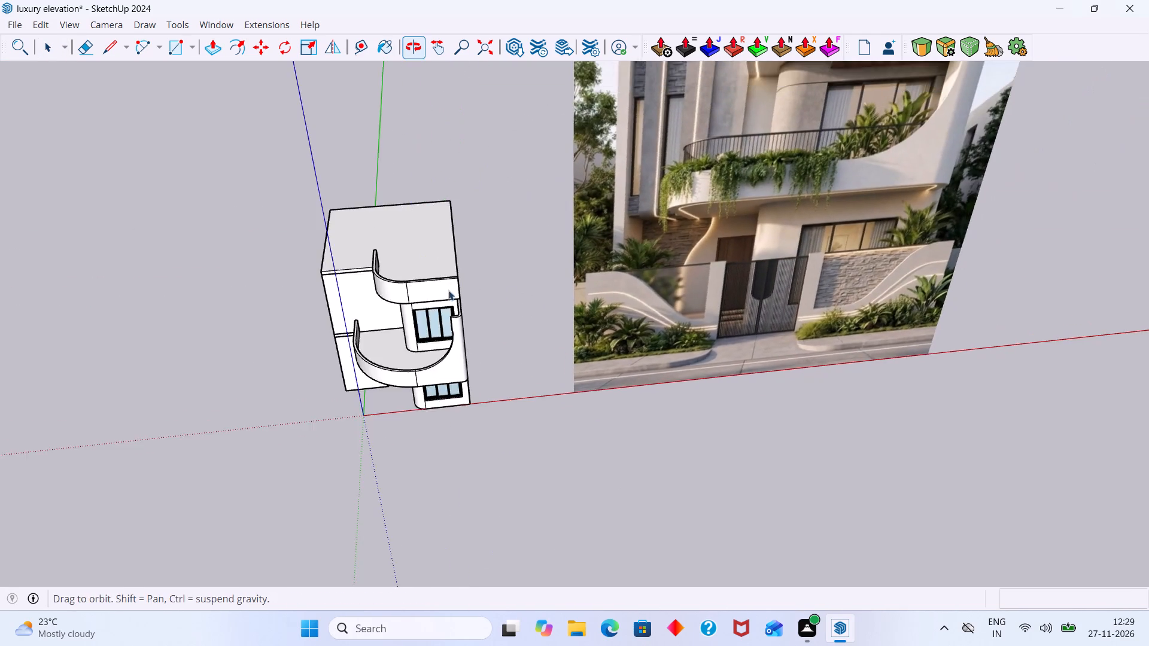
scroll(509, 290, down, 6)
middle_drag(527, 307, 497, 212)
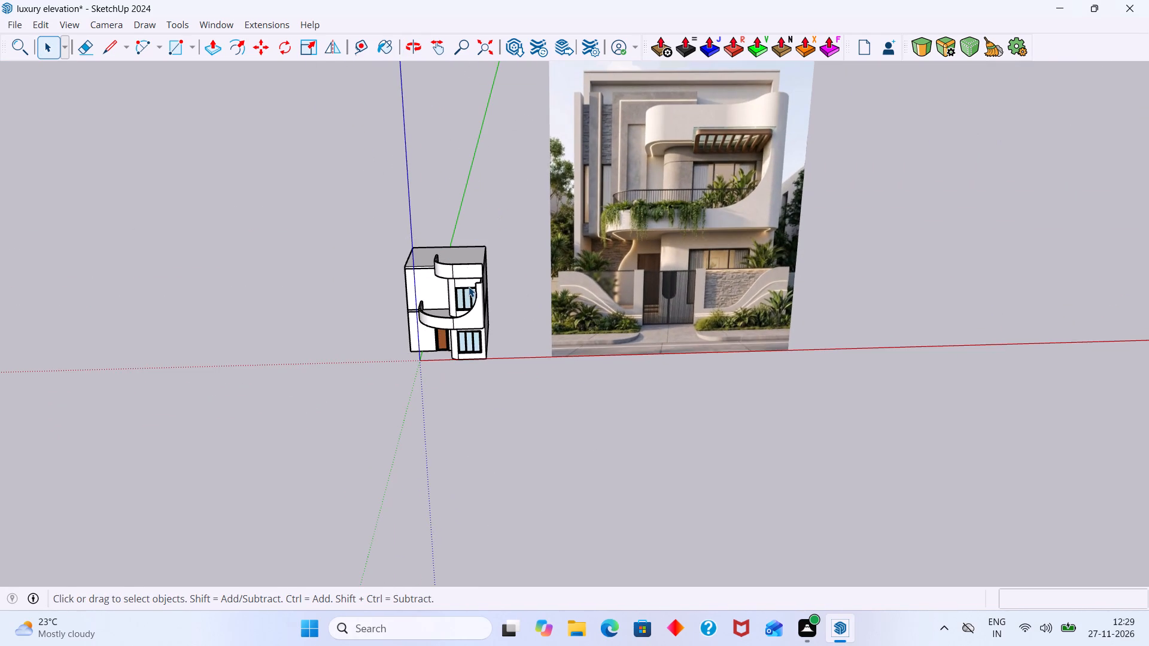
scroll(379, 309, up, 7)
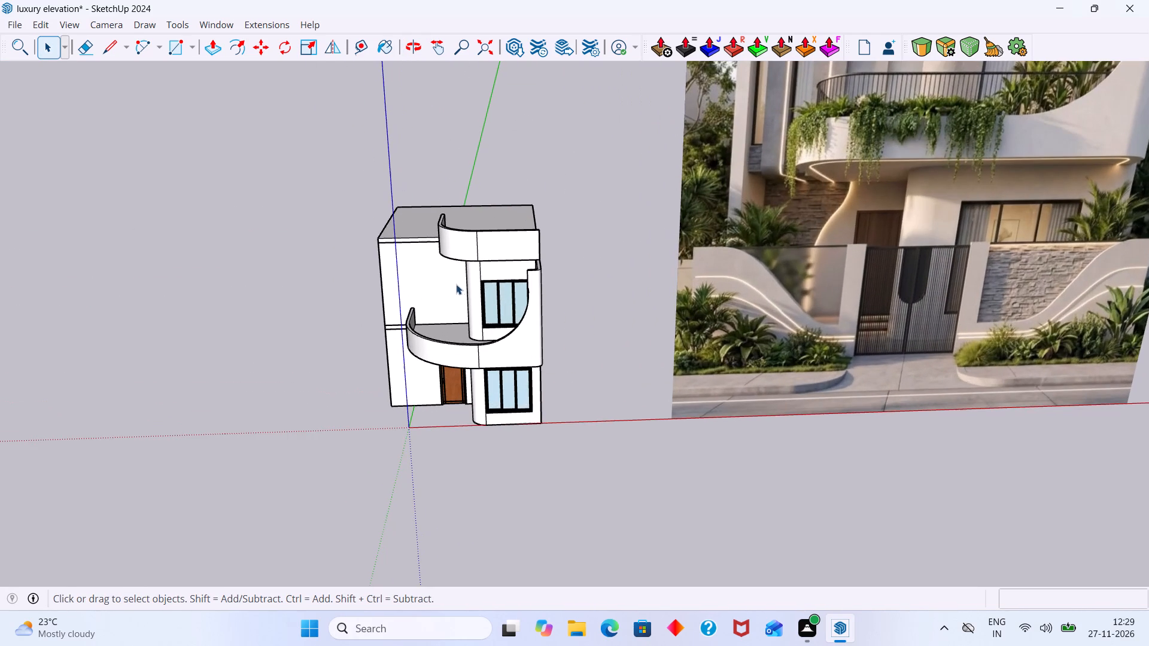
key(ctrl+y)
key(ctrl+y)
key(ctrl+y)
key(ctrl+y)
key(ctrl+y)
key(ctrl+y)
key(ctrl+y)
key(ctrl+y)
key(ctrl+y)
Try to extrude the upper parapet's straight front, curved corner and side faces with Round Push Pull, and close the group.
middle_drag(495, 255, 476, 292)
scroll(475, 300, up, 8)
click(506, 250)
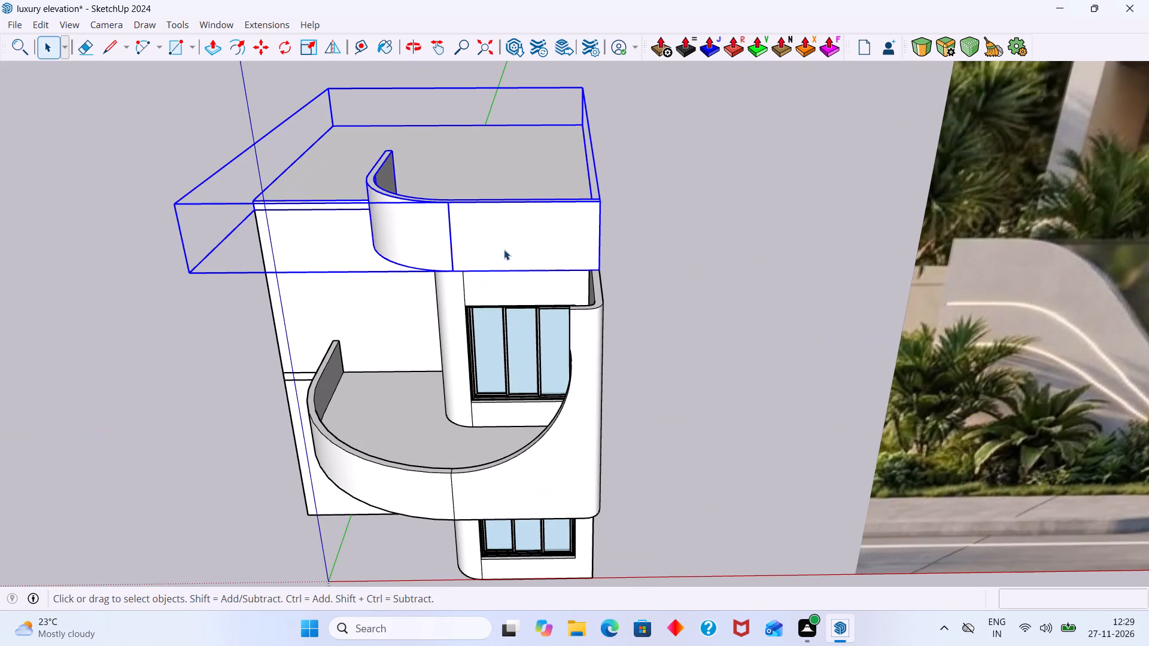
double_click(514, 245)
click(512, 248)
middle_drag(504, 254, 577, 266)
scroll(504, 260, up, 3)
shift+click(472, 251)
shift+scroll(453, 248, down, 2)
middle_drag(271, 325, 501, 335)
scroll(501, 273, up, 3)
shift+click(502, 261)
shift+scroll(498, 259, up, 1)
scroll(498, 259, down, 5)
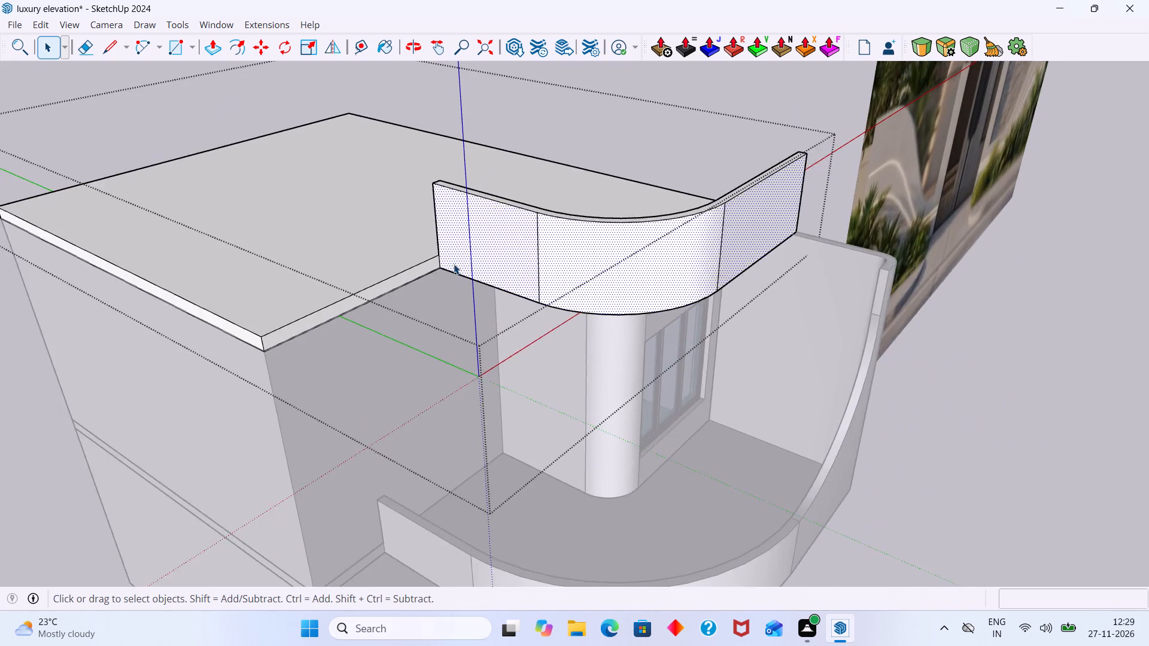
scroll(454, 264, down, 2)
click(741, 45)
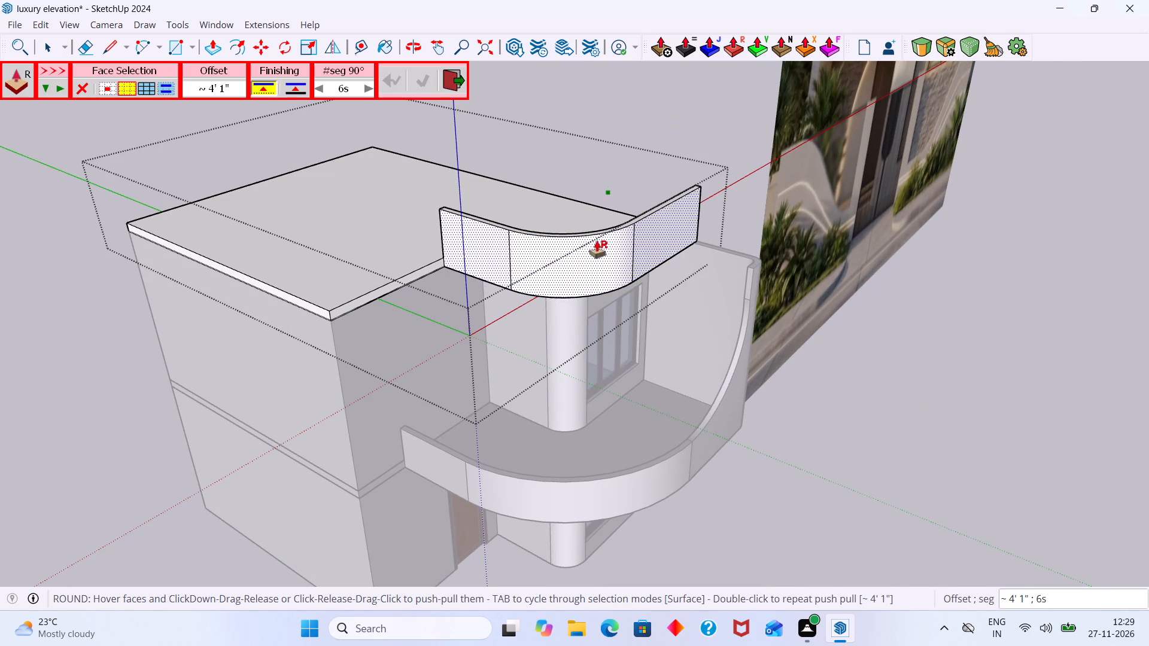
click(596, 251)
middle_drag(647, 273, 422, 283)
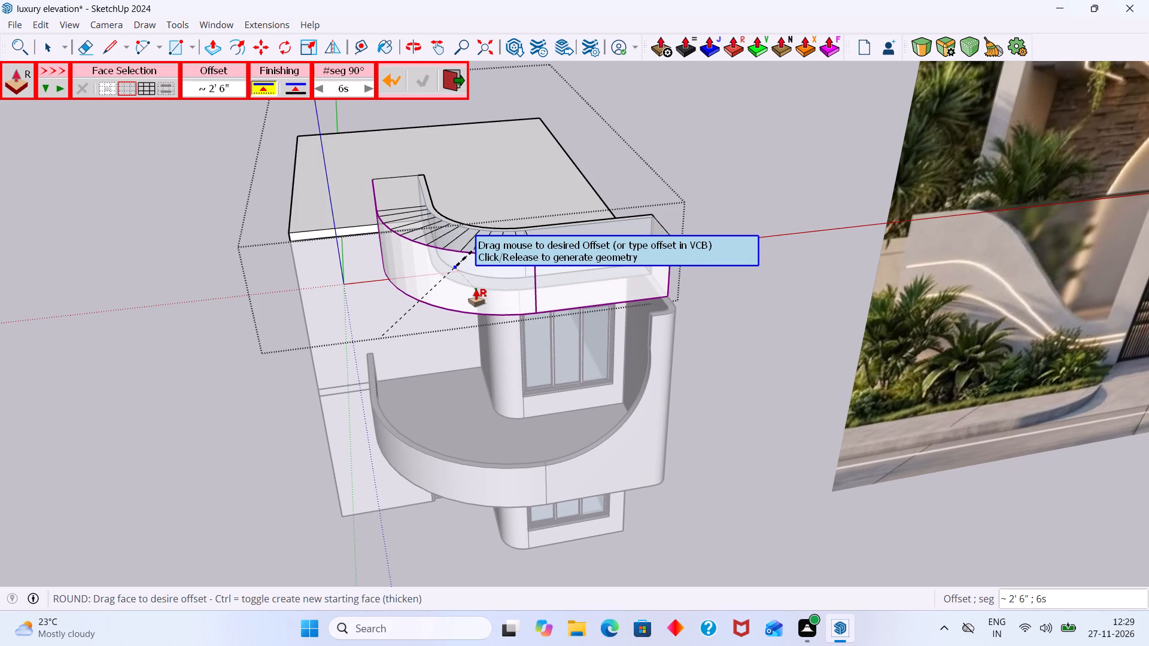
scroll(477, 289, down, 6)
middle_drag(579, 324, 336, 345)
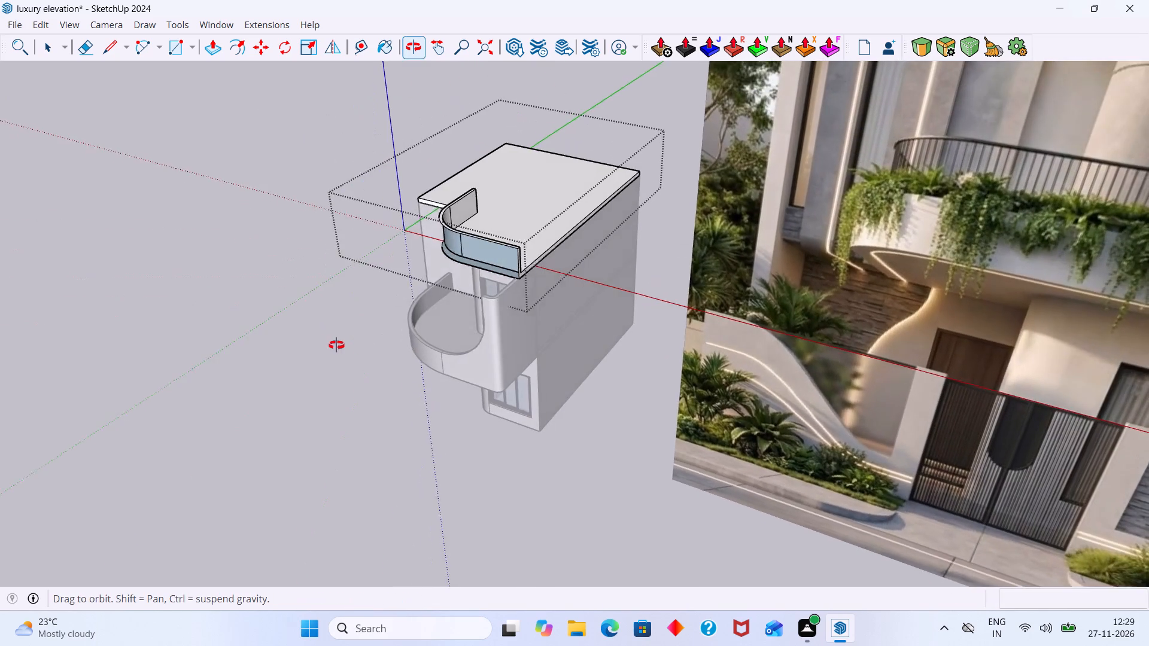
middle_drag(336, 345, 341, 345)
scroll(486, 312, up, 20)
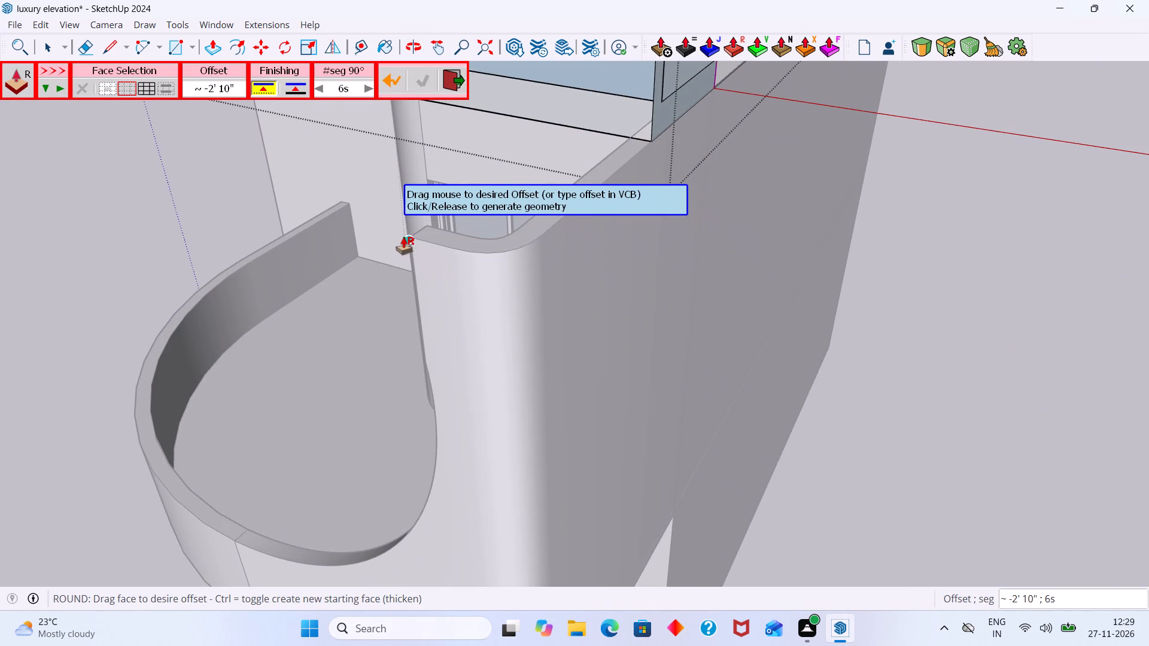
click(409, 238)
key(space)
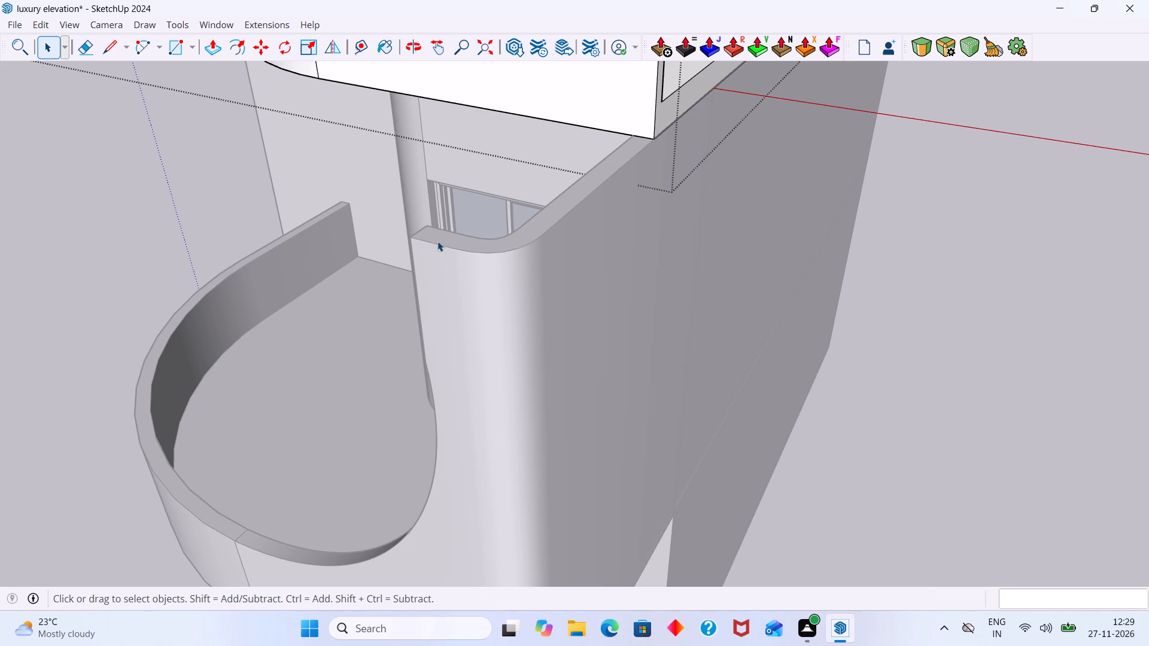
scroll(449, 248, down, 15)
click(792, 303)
Examine the upper parapet and balcony wall from above and the front, comparing them with the parapet in the reference image.
scroll(516, 291, up, 3)
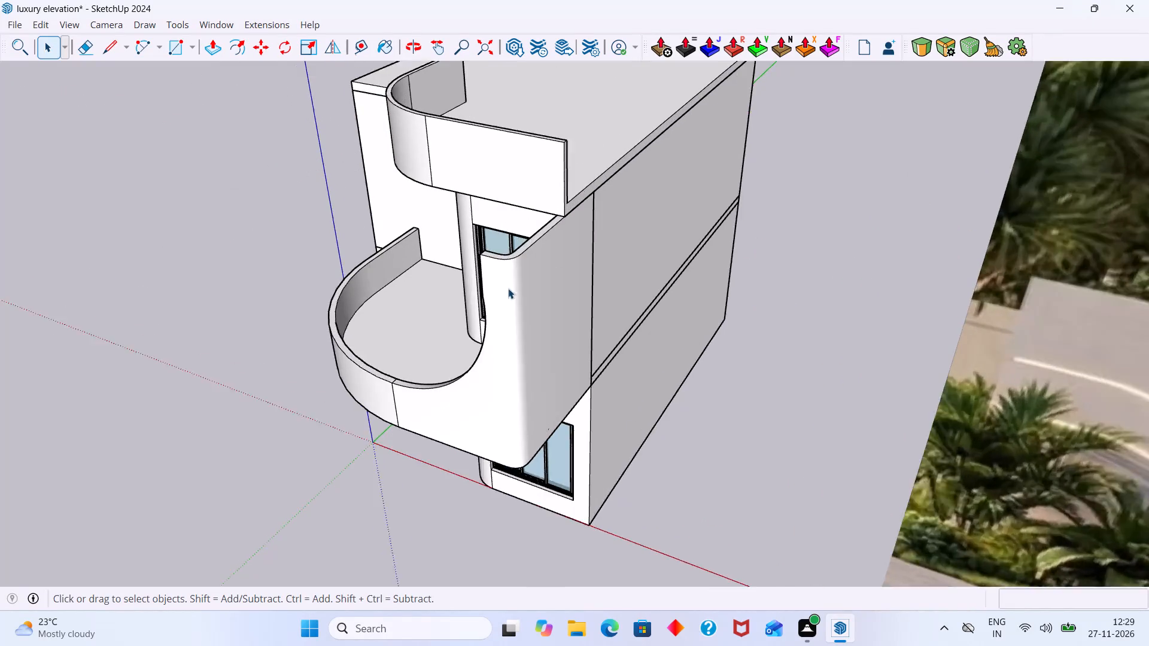
scroll(508, 288, up, 2)
middle_drag(498, 282, 550, 452)
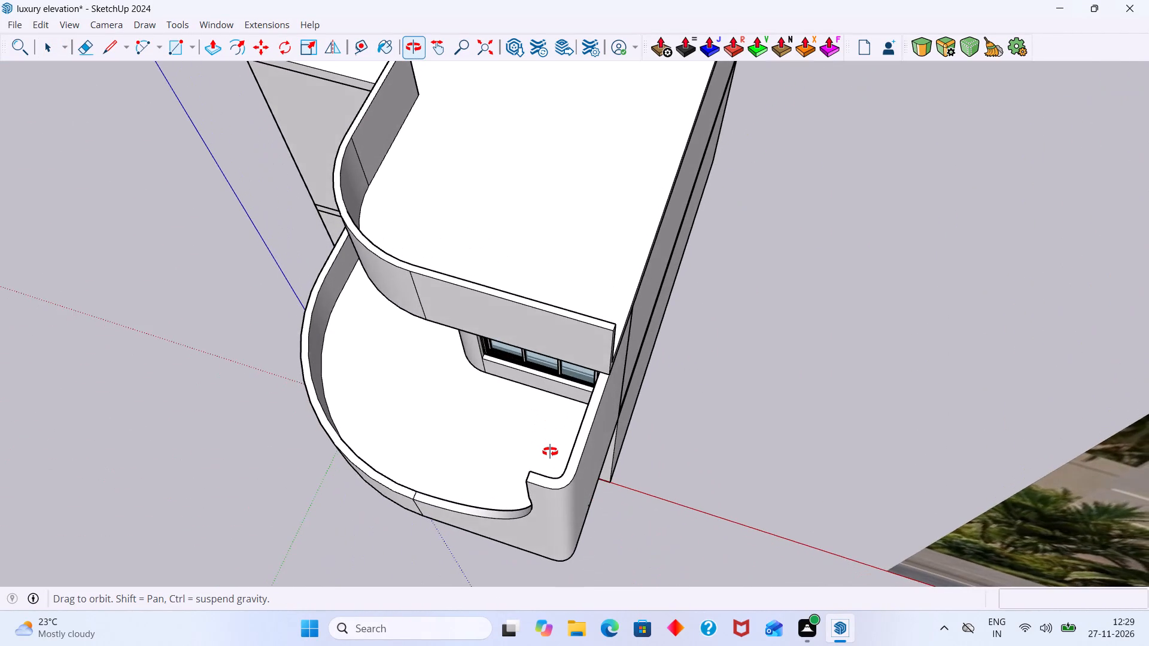
middle_drag(550, 452, 680, 237)
scroll(554, 234, down, 5)
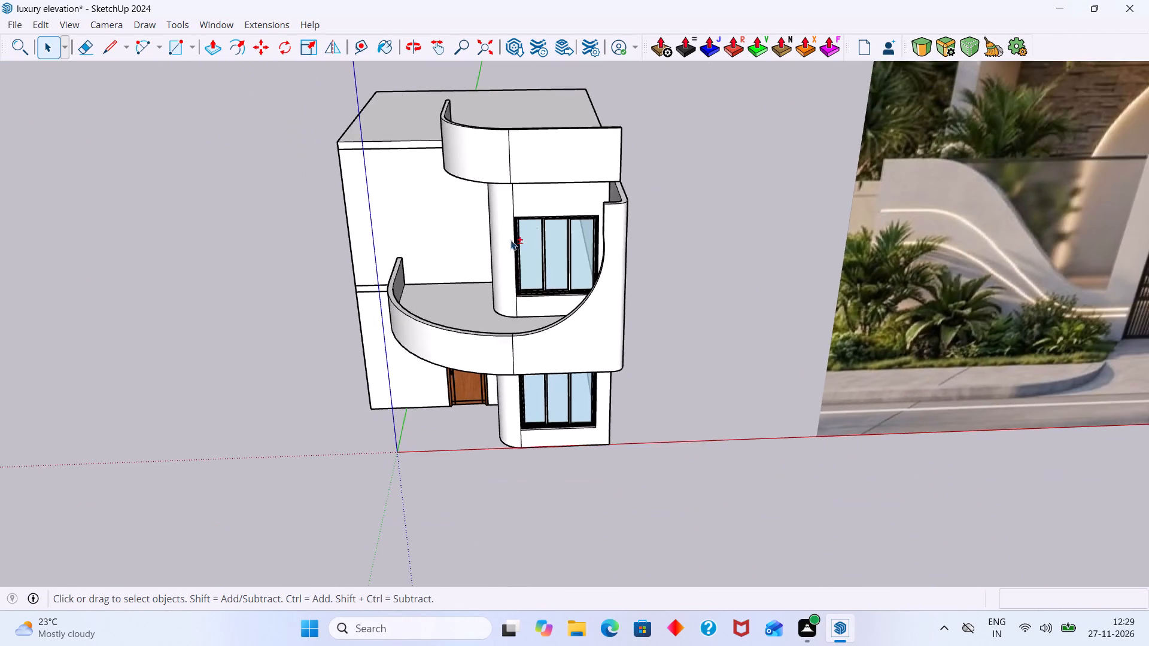
shift+middle_drag(510, 240, 118, 315)
scroll(275, 316, down, 13)
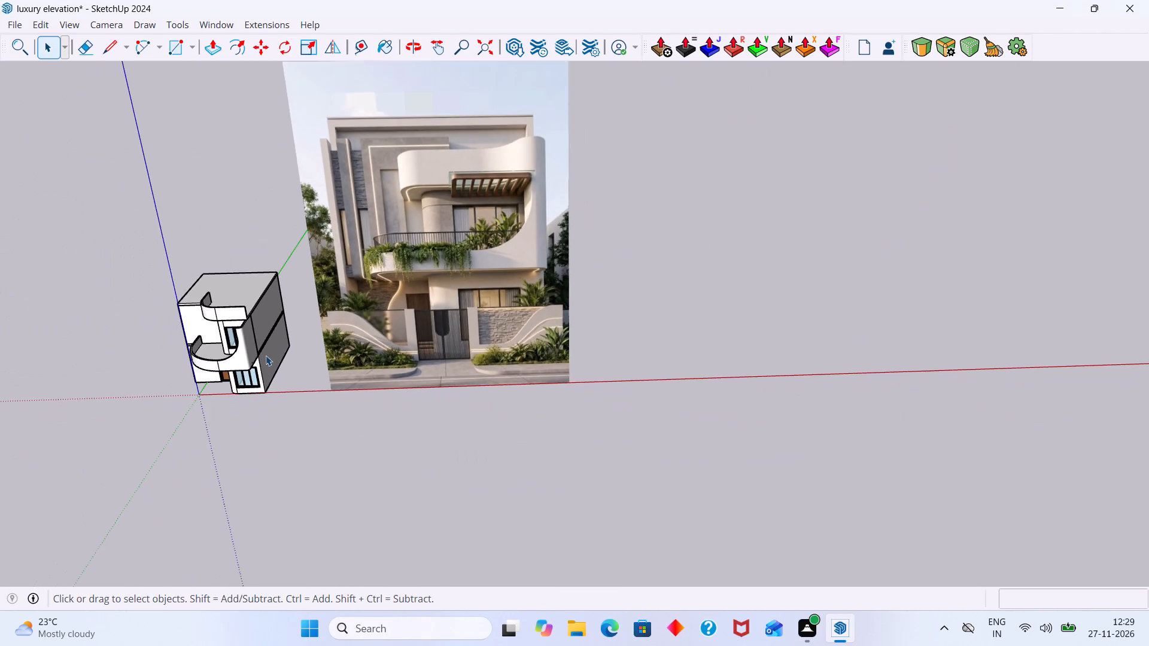
scroll(266, 355, down, 1)
shift+middle_drag(266, 355, 302, 359)
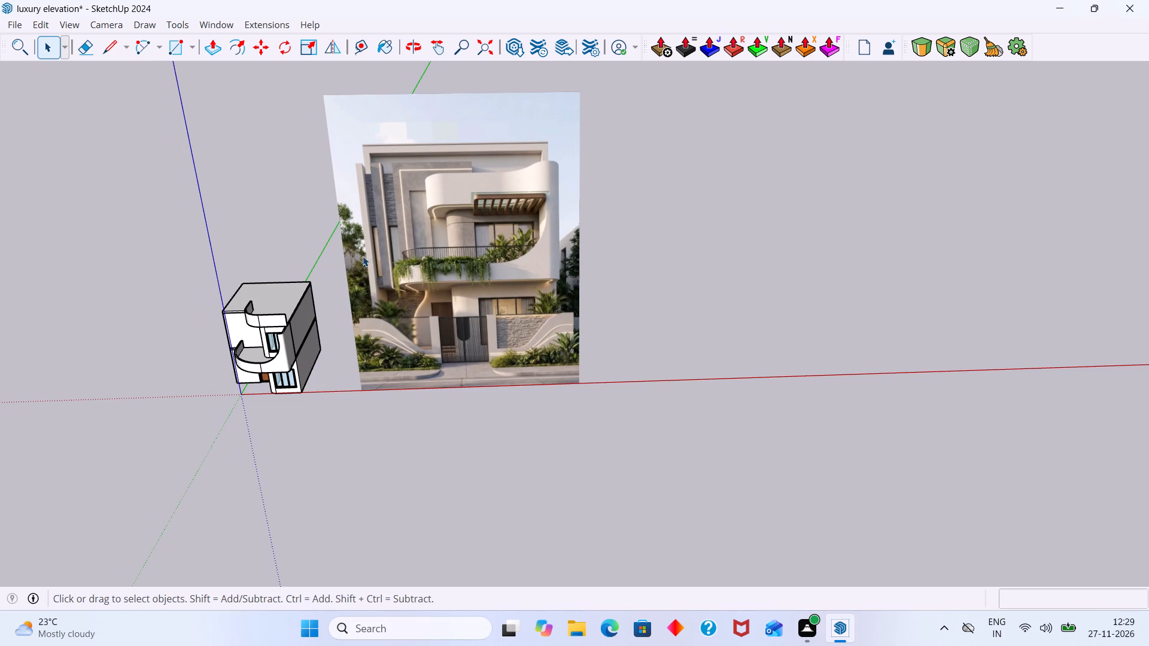
scroll(526, 222, up, 9)
scroll(437, 199, up, 2)
middle_drag(437, 199, 437, 219)
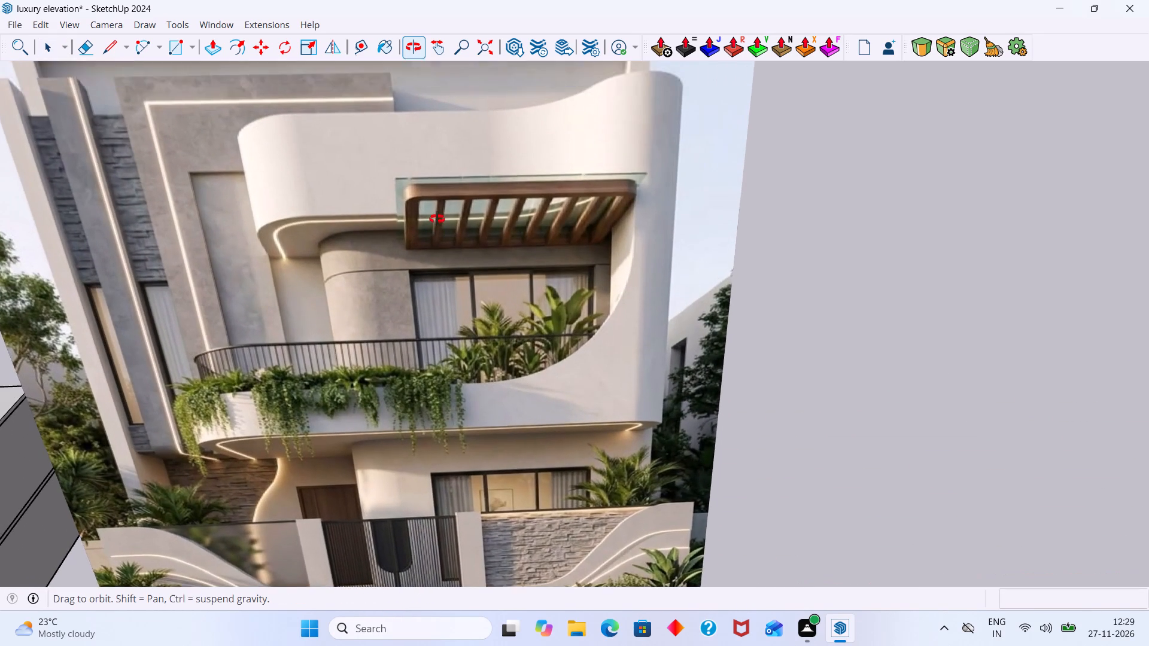
middle_drag(437, 219, 437, 170)
scroll(270, 229, down, 14)
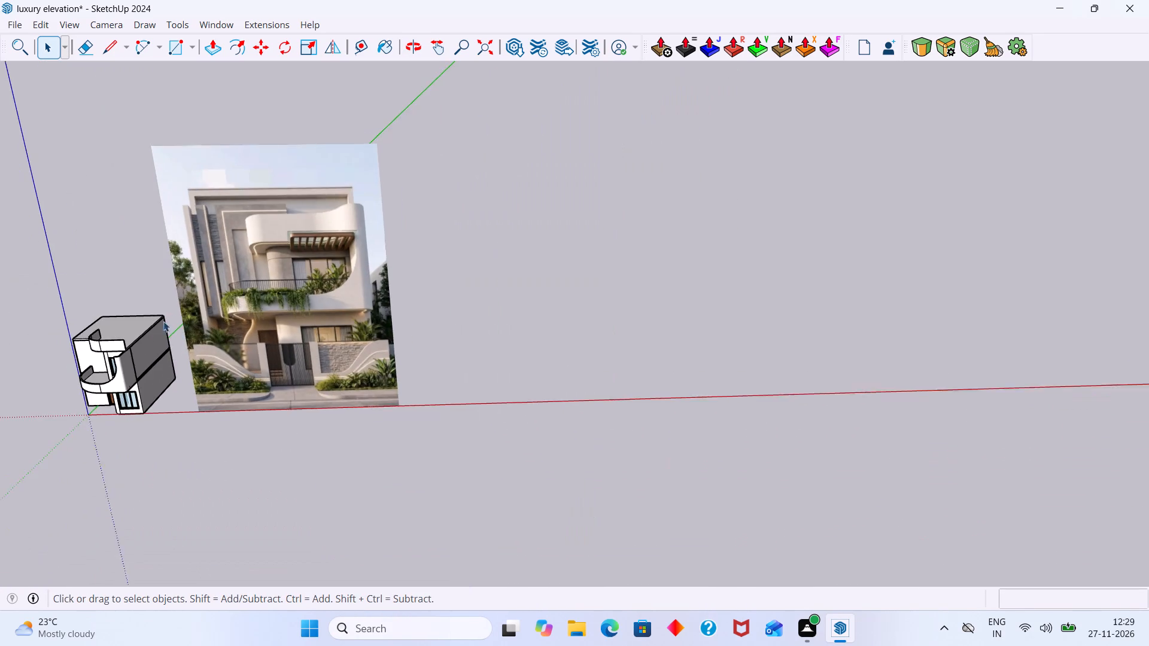
scroll(163, 321, down, 1)
scroll(127, 354, up, 2)
Extrude the upper parapet's straight front, curved corner and side faces outward about 4' 3" with Round Push Pull, and close the group.
middle_drag(125, 356, 254, 345)
scroll(241, 332, up, 8)
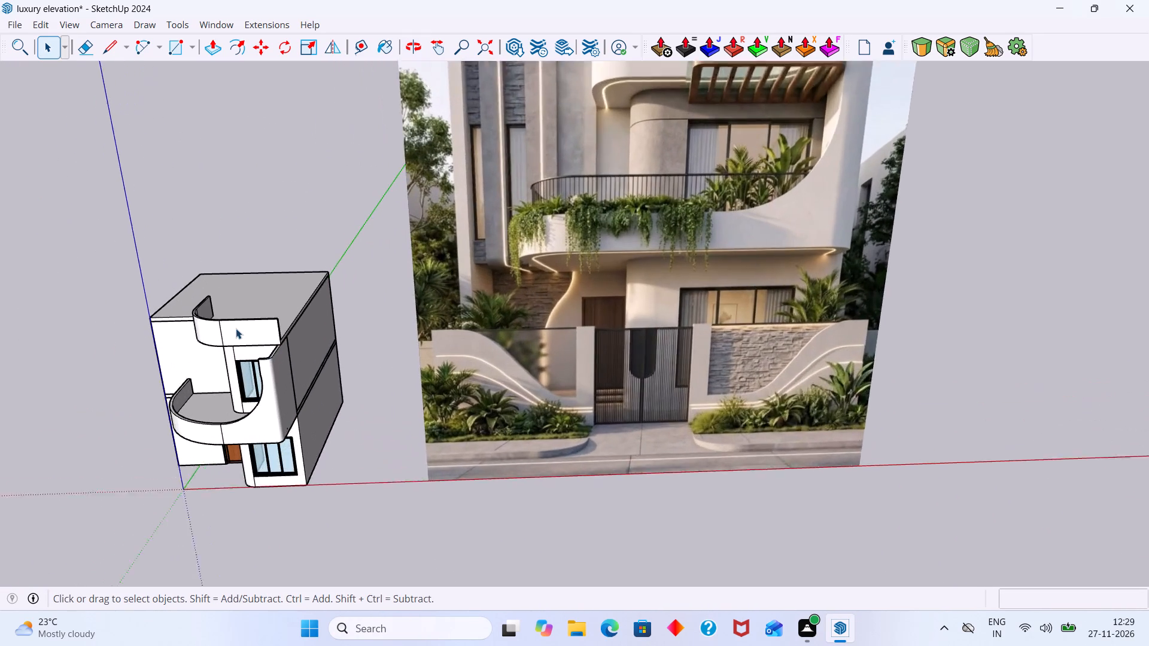
scroll(236, 328, up, 2)
click(237, 332)
scroll(245, 333, up, 7)
double_click(242, 325)
click(265, 337)
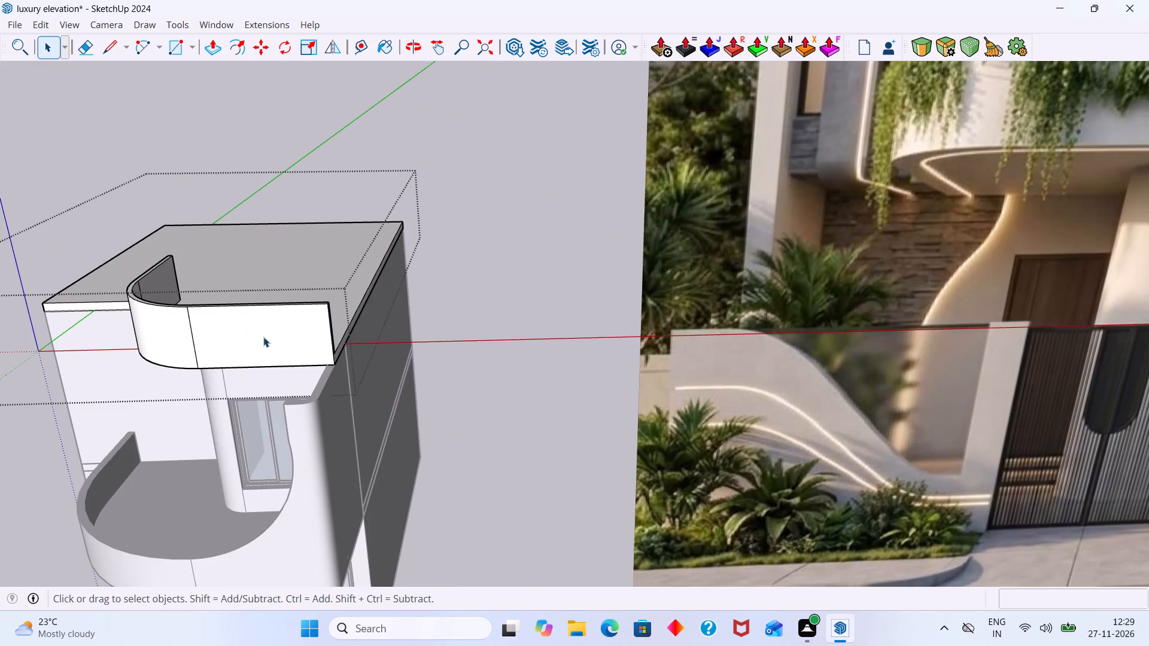
middle_drag(306, 331, 381, 335)
shift+scroll(203, 384, up, 3)
shift+click(202, 383)
shift+scroll(199, 380, down, 2)
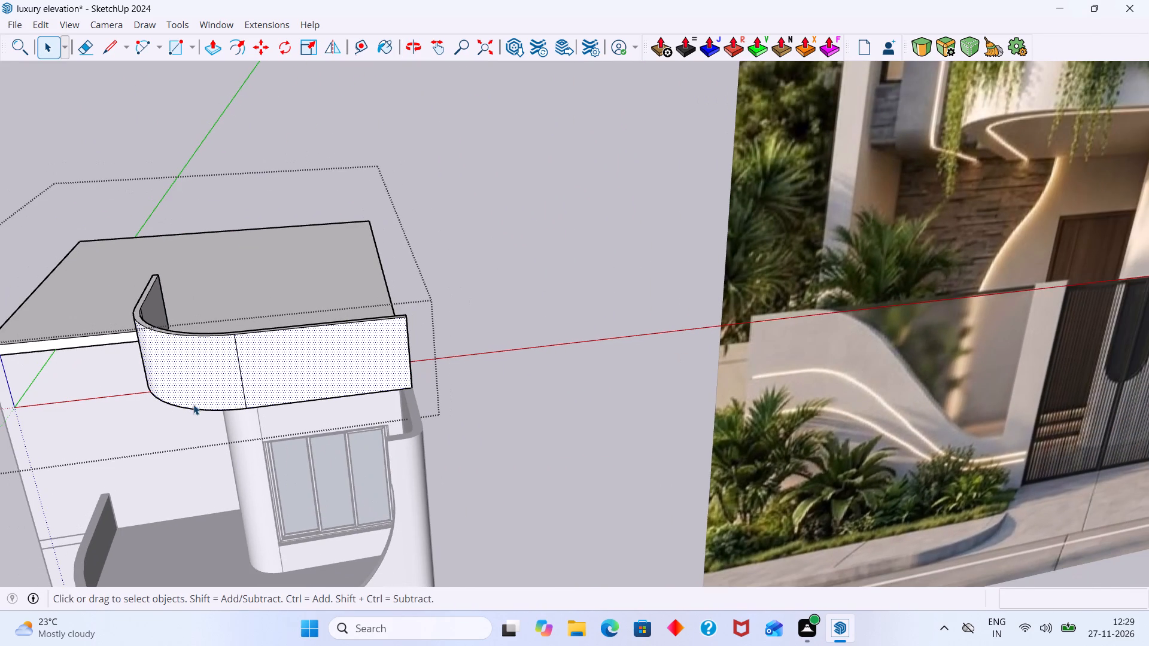
scroll(443, 270, up, 3)
middle_drag(404, 327, 573, 313)
scroll(516, 336, down, 3)
shift+click(315, 393)
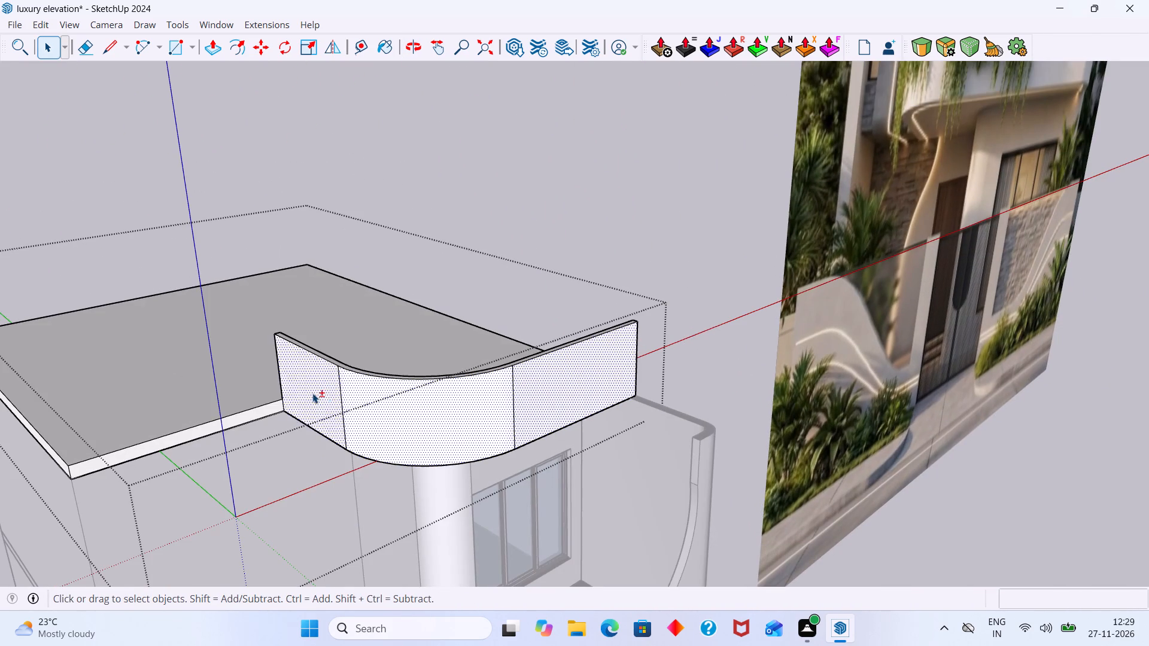
scroll(388, 376, down, 7)
click(734, 48)
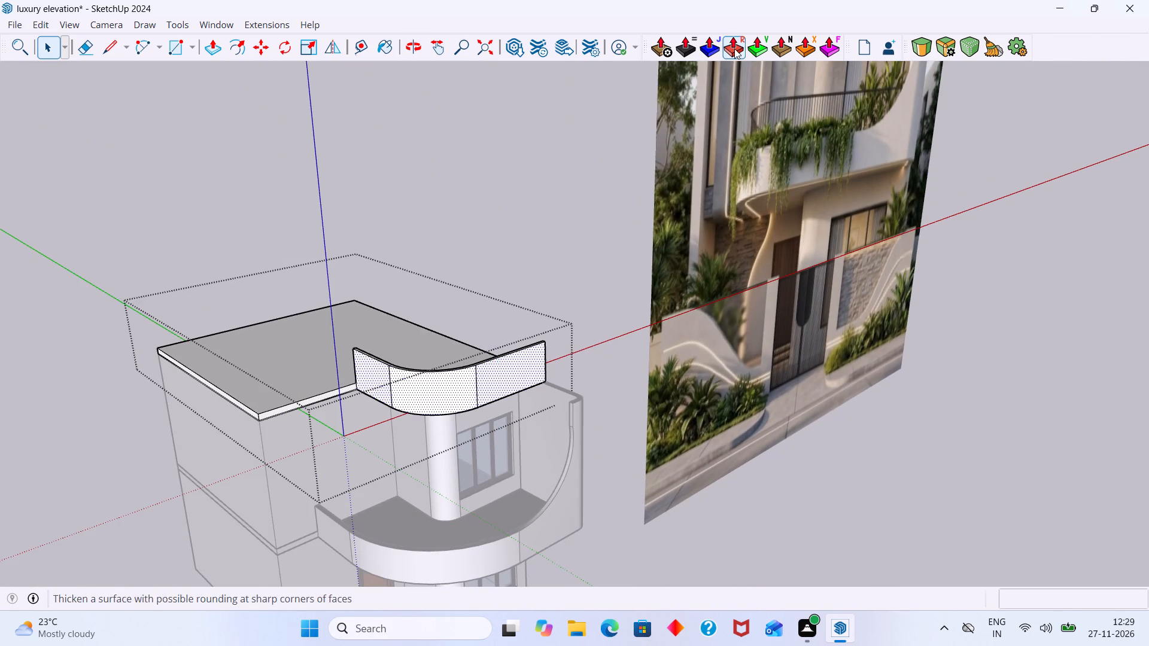
scroll(506, 363, up, 7)
click(511, 365)
middle_drag(595, 414, 309, 367)
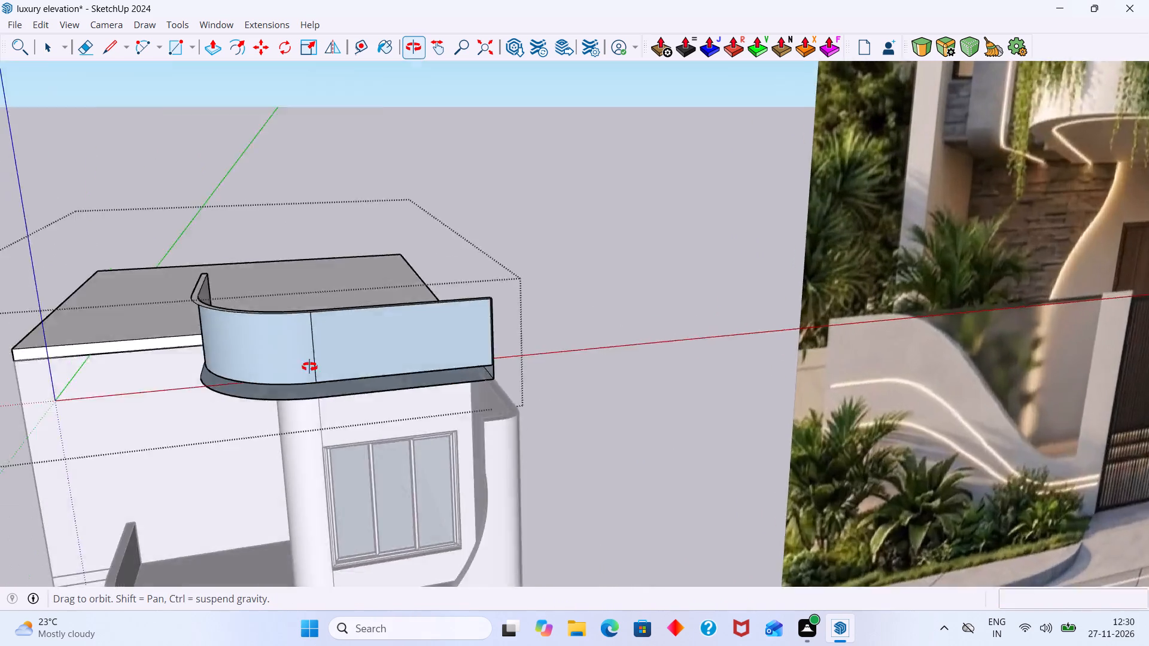
middle_drag(309, 367, 300, 365)
click(363, 381)
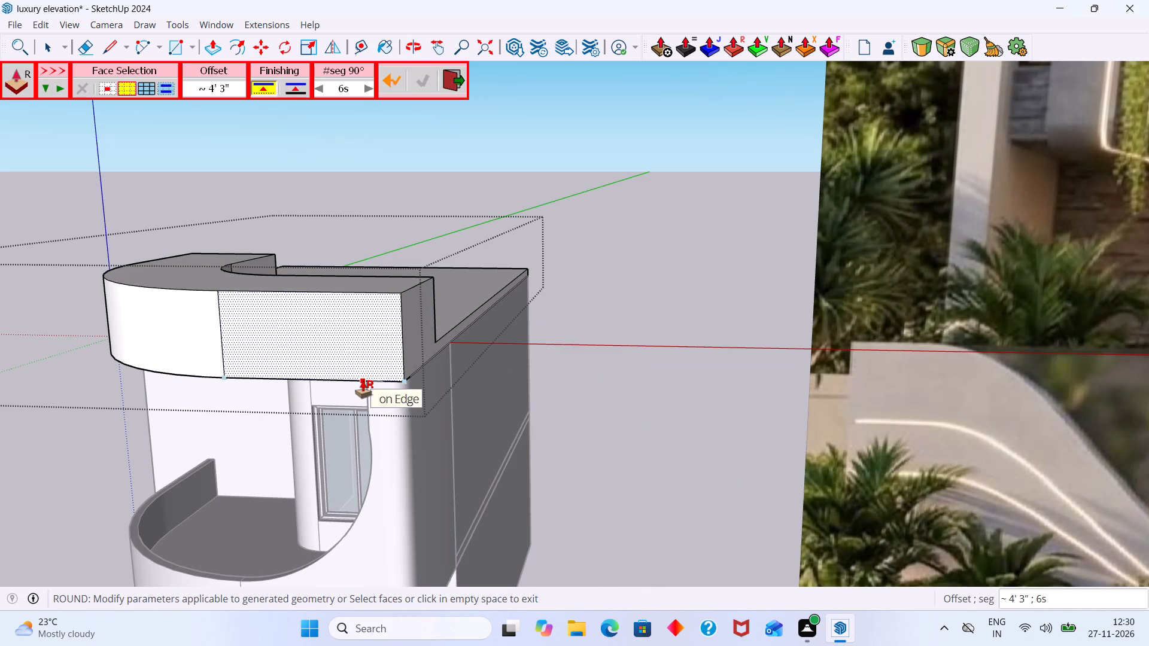
key(space)
click(635, 322)
Examine the extruded upper parapet's alignment with the balcony wall from the side, front and rear.
scroll(477, 346, down, 4)
middle_drag(465, 348, 202, 458)
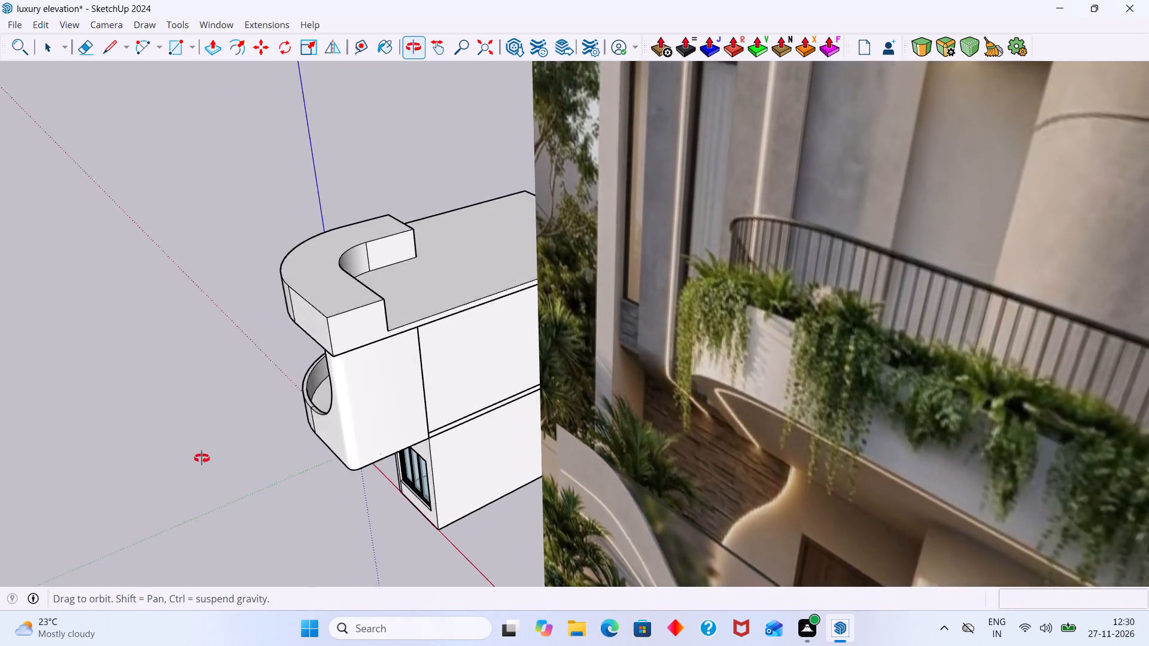
middle_drag(202, 458, 373, 453)
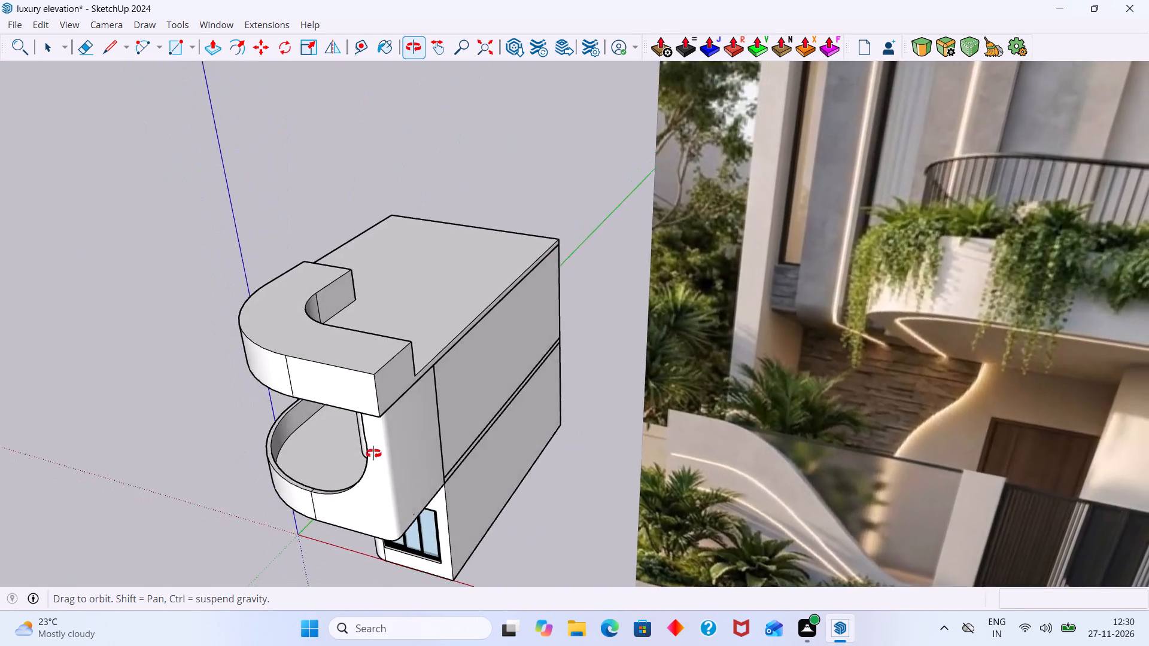
middle_drag(373, 453, 813, 275)
middle_drag(503, 287, 605, 325)
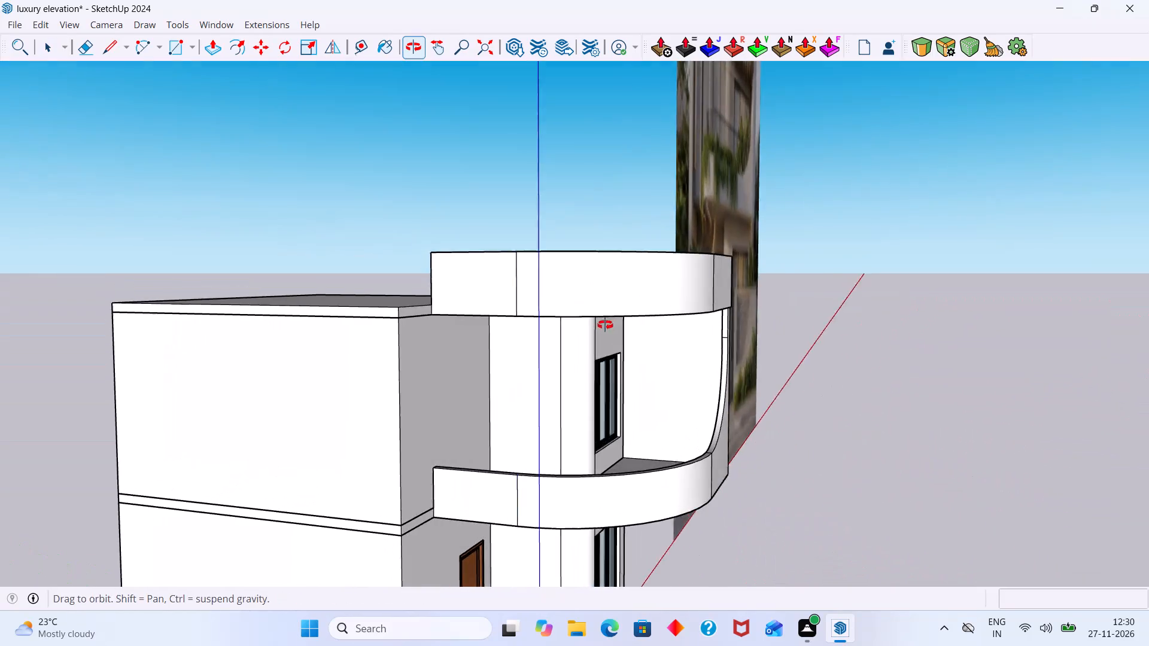
middle_drag(605, 325, 617, 328)
middle_drag(582, 401, 714, 423)
middle_drag(567, 348, 849, 428)
middle_drag(671, 316, 876, 344)
Offset the upper parapet's straight, curved and side inner faces about 3' 5" toward its outer face with Joint Push Pull.
scroll(583, 245, up, 4)
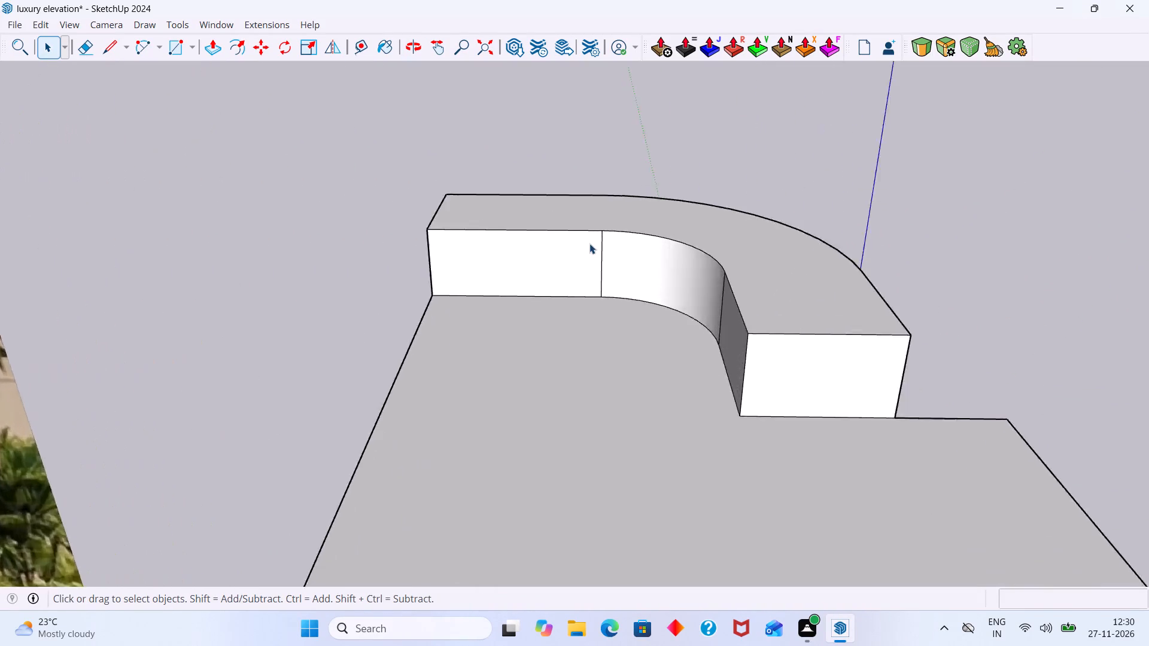
scroll(589, 243, up, 7)
click(549, 257)
double_click(546, 261)
double_click(548, 265)
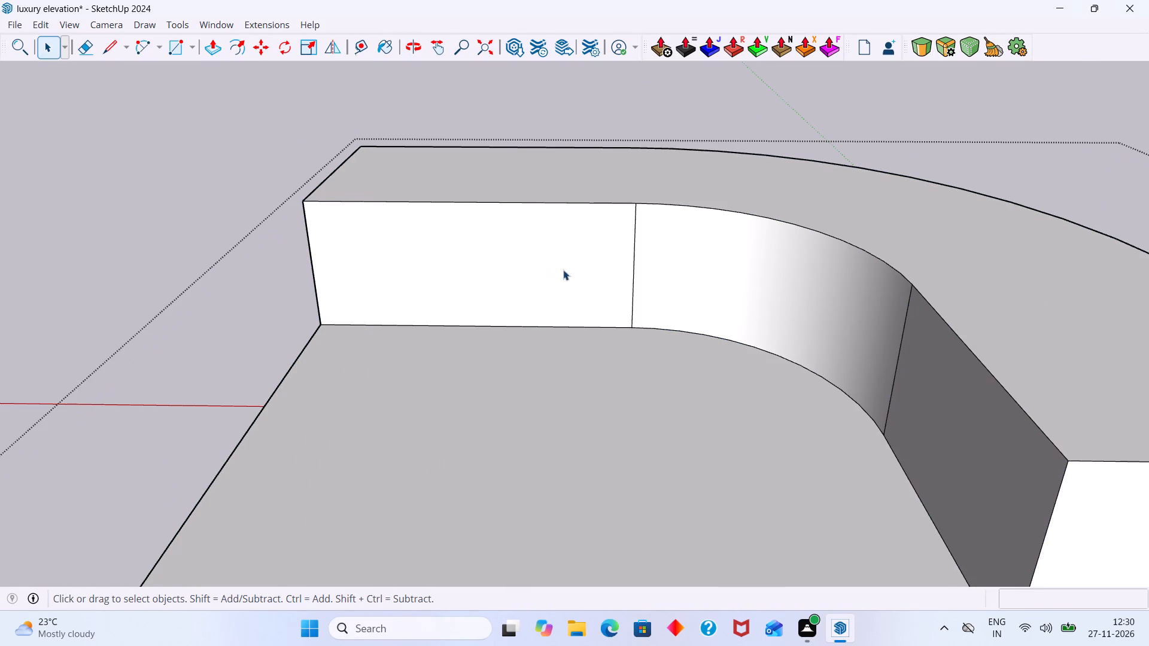
click(563, 270)
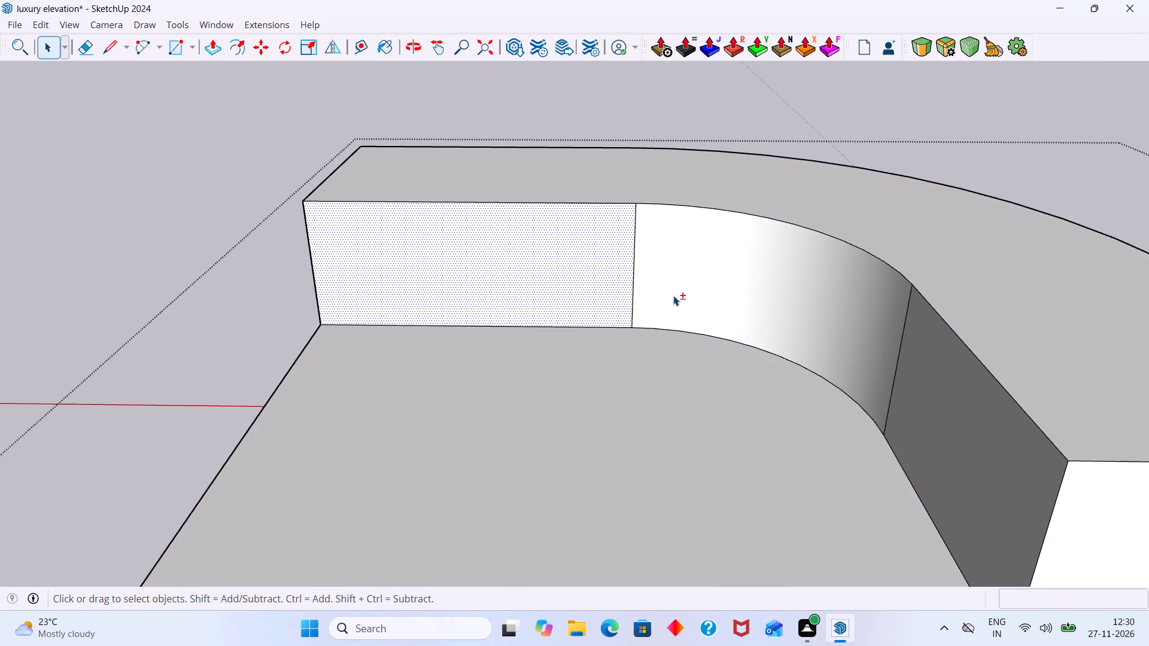
shift+click(674, 296)
middle_drag(737, 309, 810, 294)
shift+click(1009, 339)
shift+middle_drag(630, 316, 386, 277)
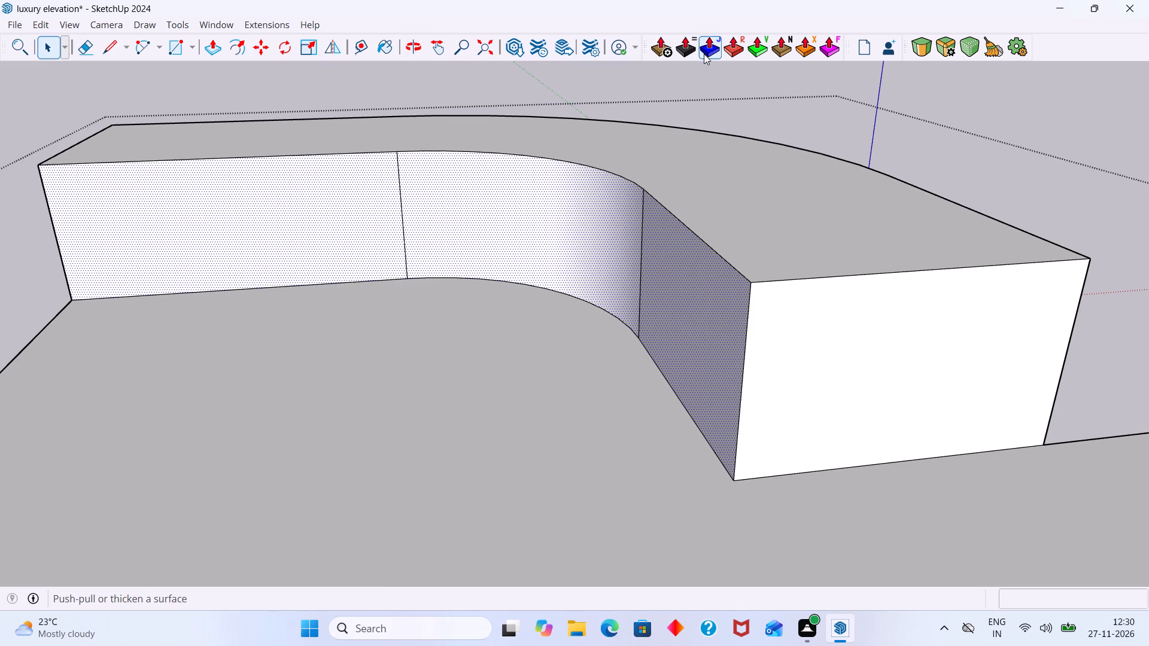
click(704, 54)
click(510, 185)
middle_drag(539, 145, 494, 197)
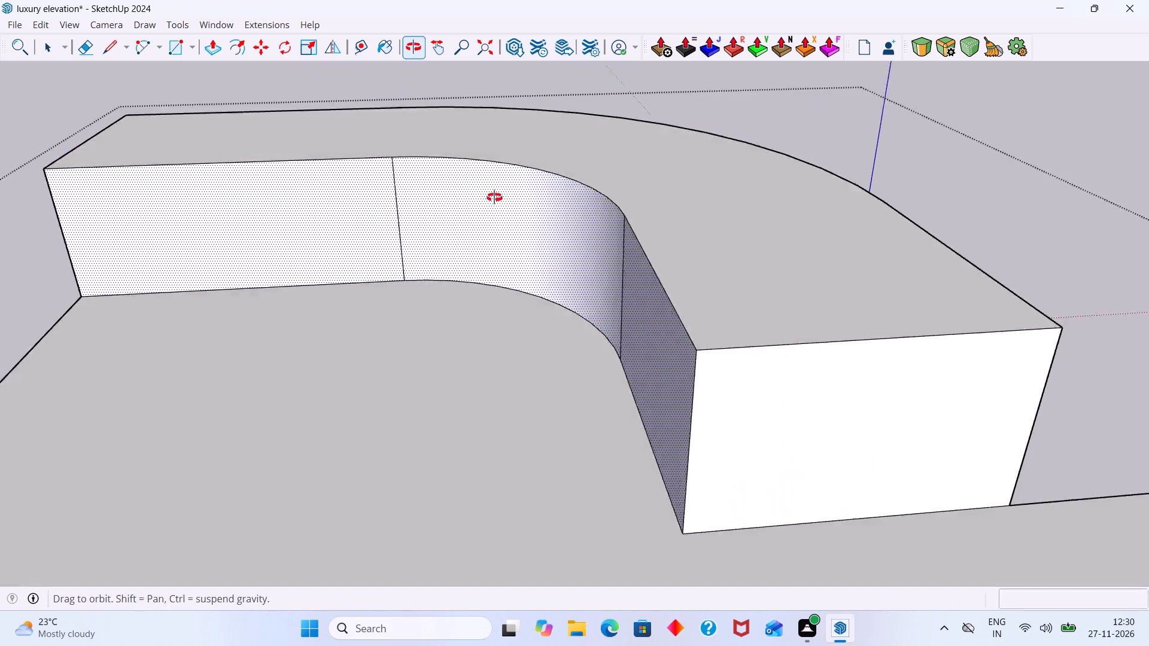
middle_drag(494, 197, 431, 292)
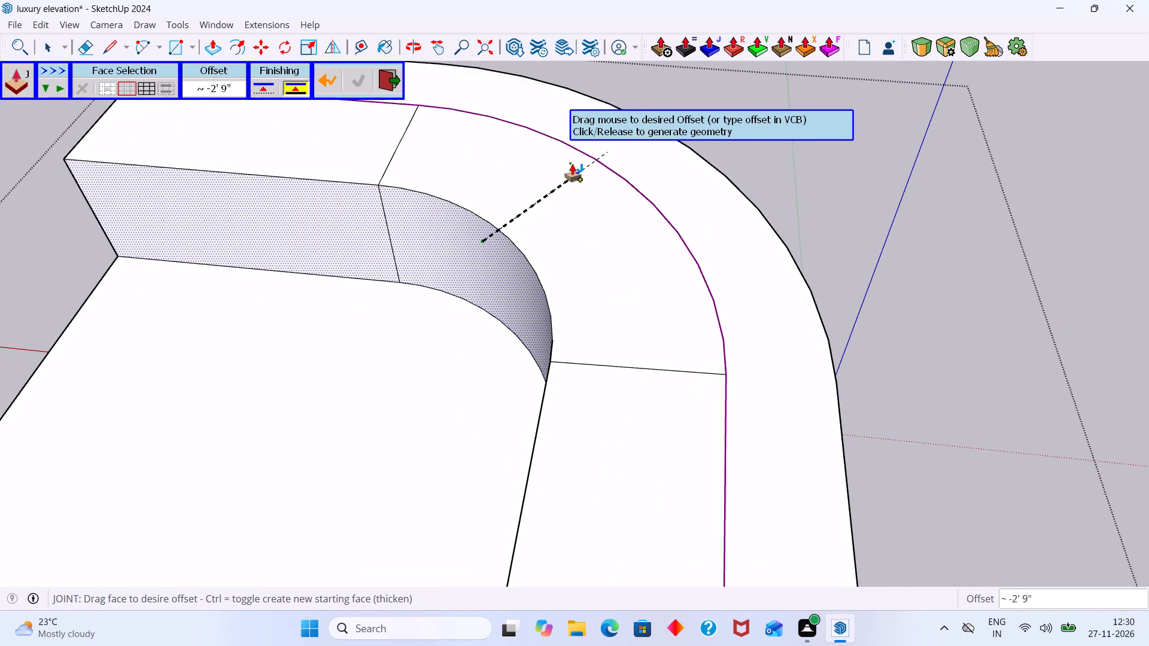
scroll(572, 167, down, 8)
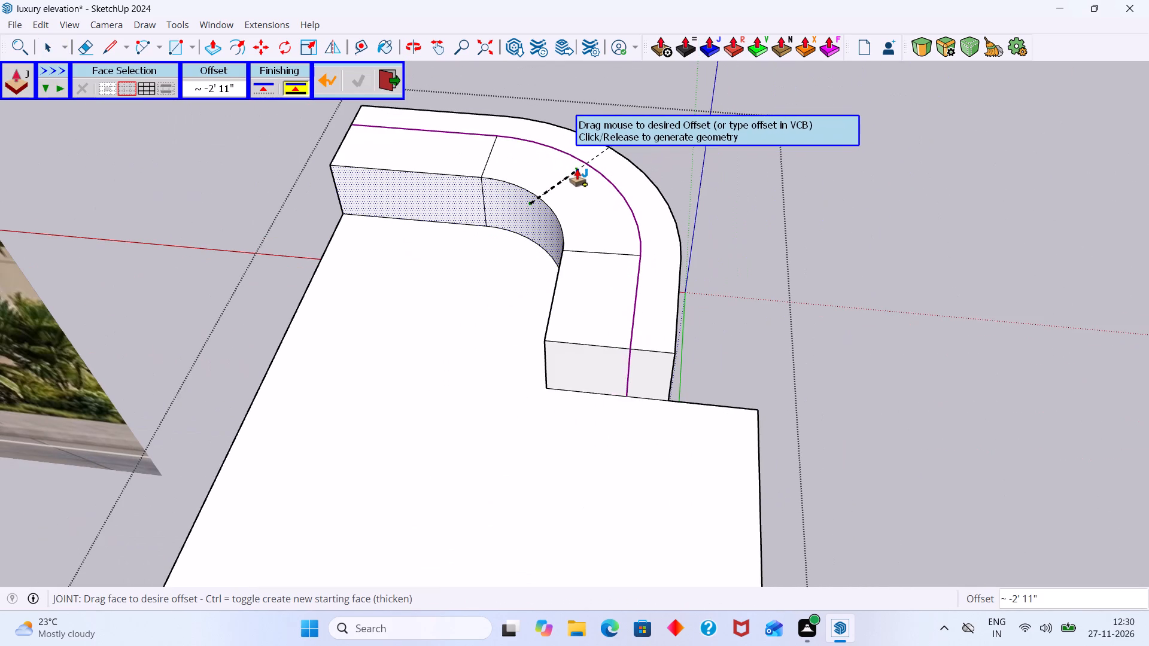
click(587, 170)
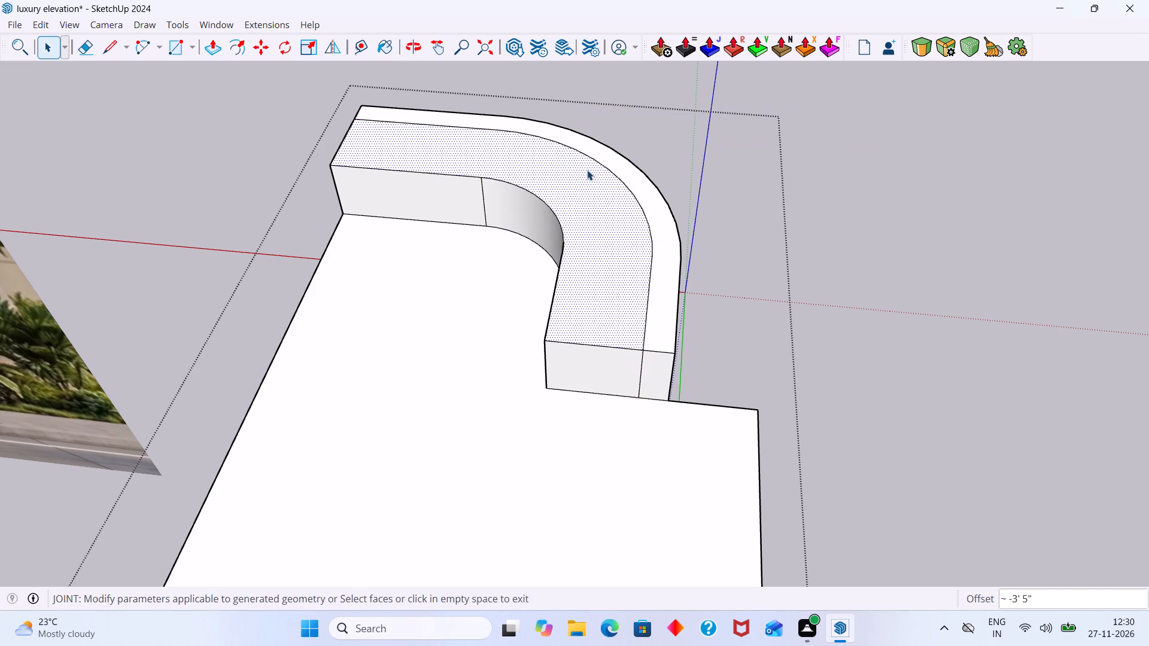
key(space)
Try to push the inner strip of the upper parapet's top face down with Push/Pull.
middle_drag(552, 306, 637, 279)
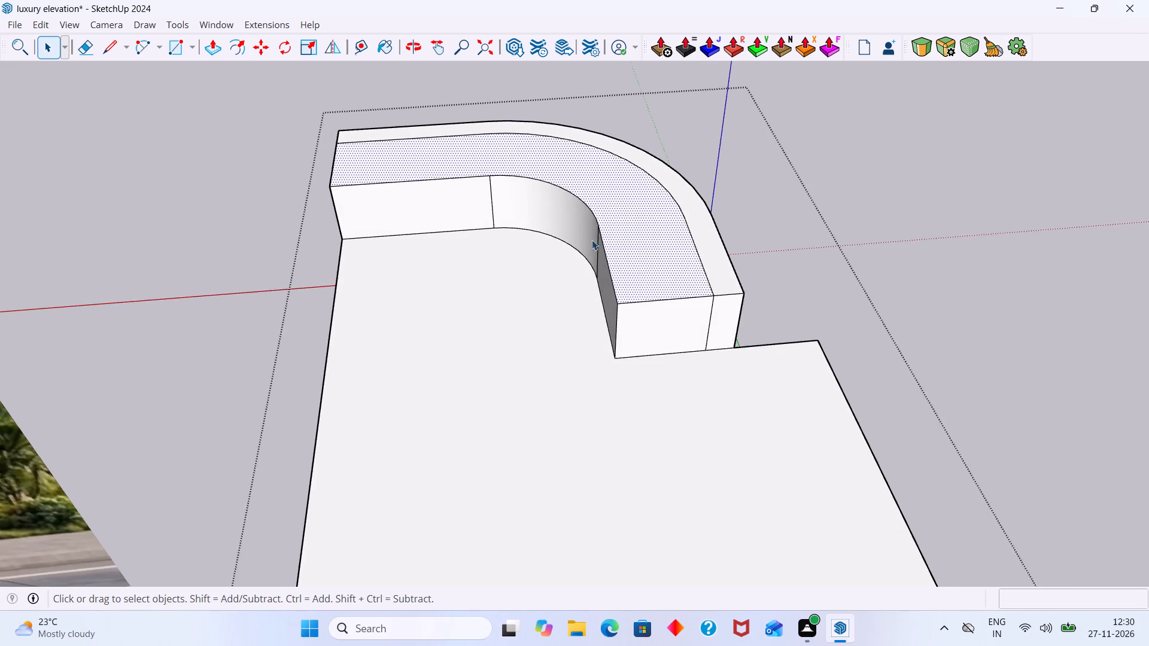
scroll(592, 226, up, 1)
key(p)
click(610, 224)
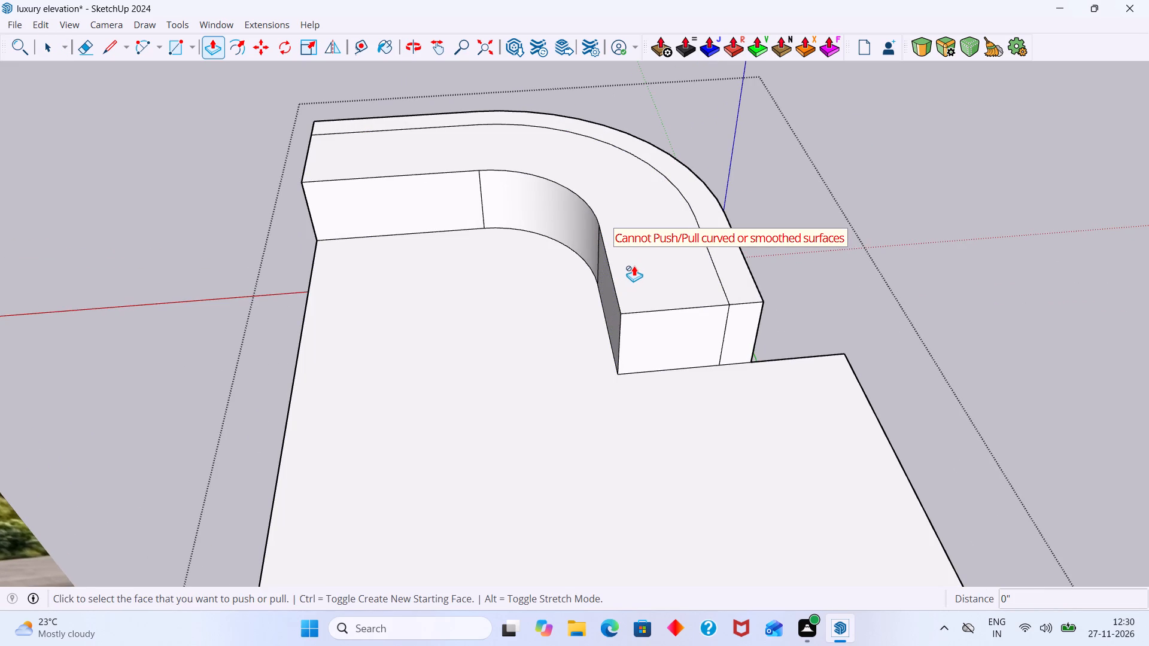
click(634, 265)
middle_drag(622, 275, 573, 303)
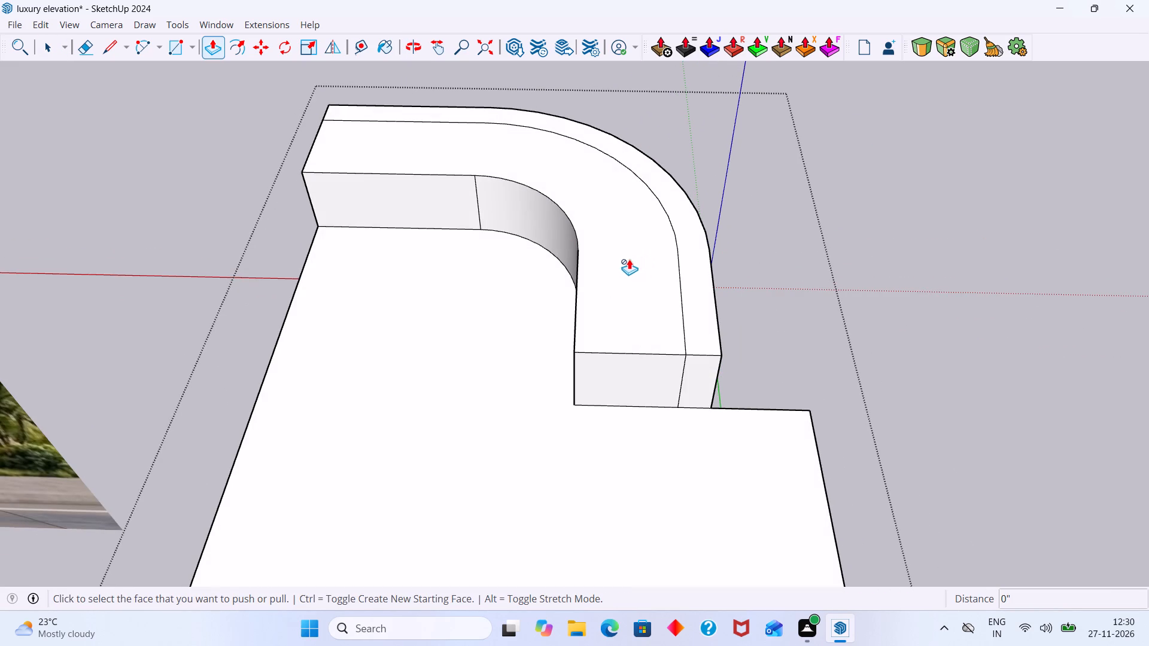
Try to push the inner strip of the parapet's top down 2' 8" to the roof surface with Joint Push Pull.
key(space)
click(627, 269)
click(708, 53)
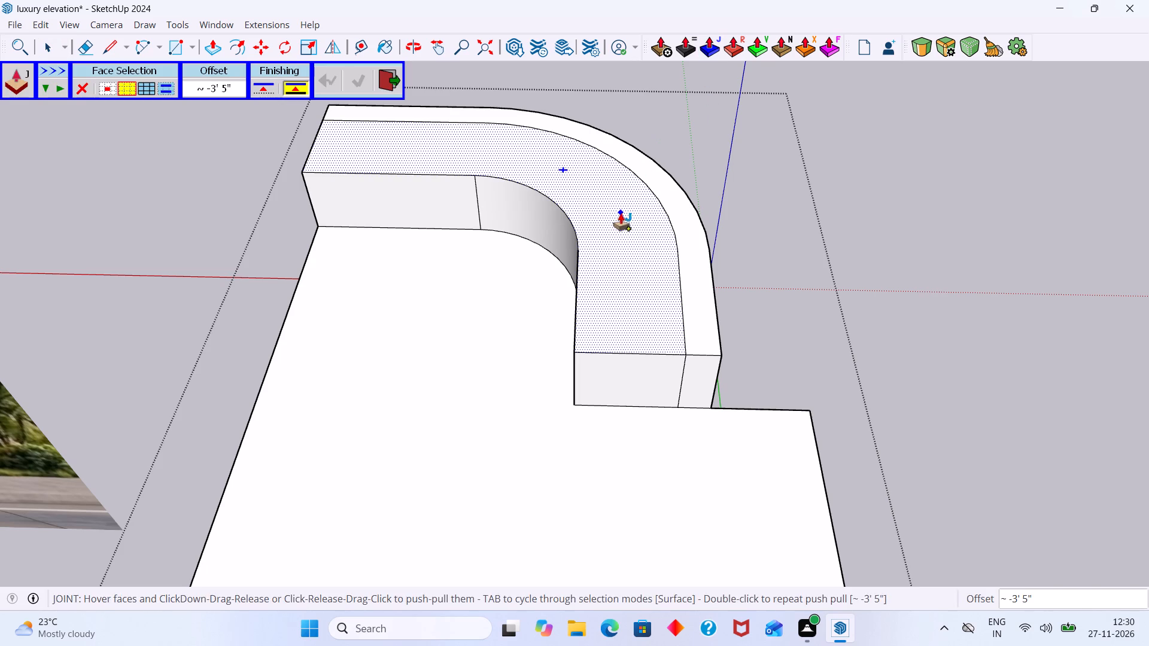
click(621, 214)
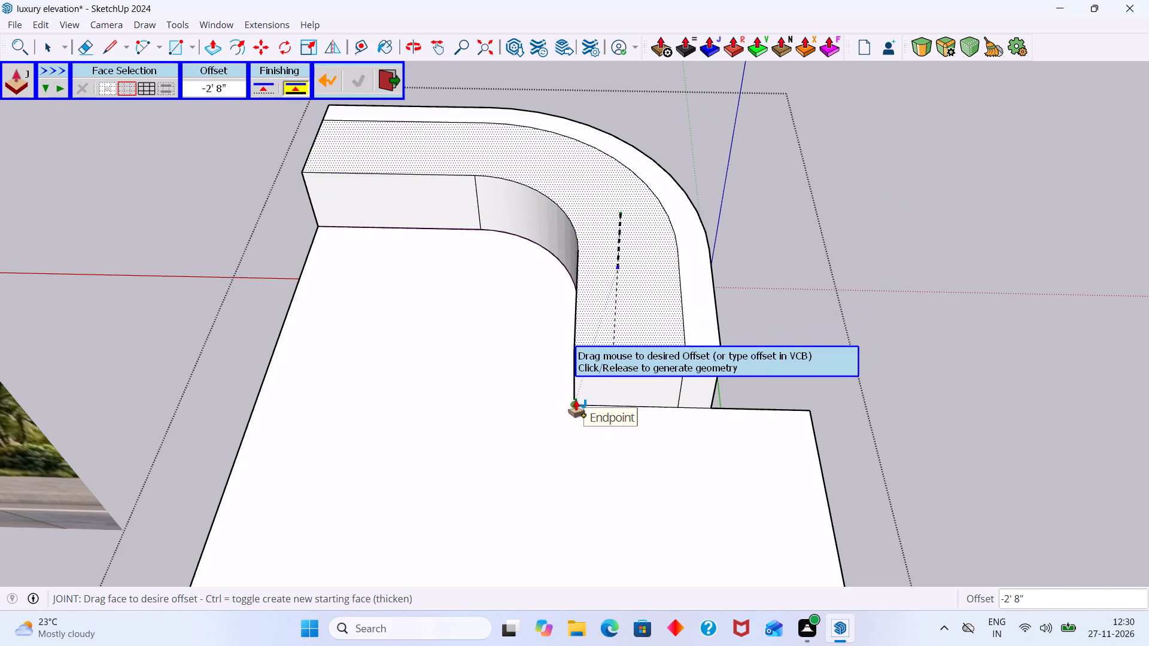
click(576, 400)
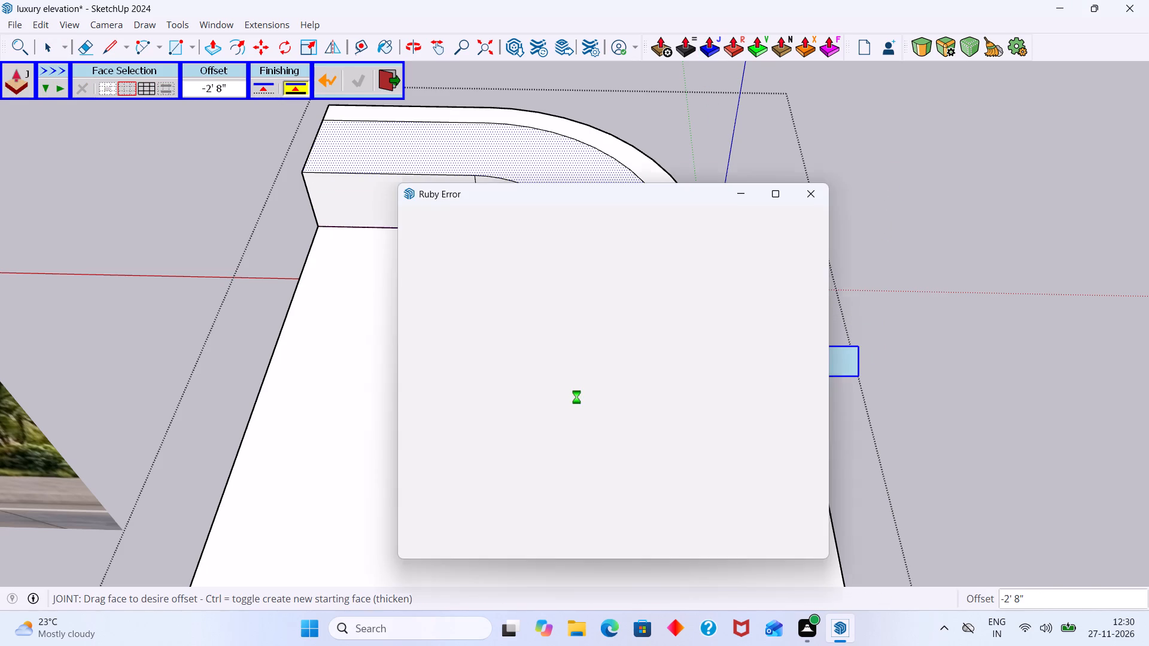
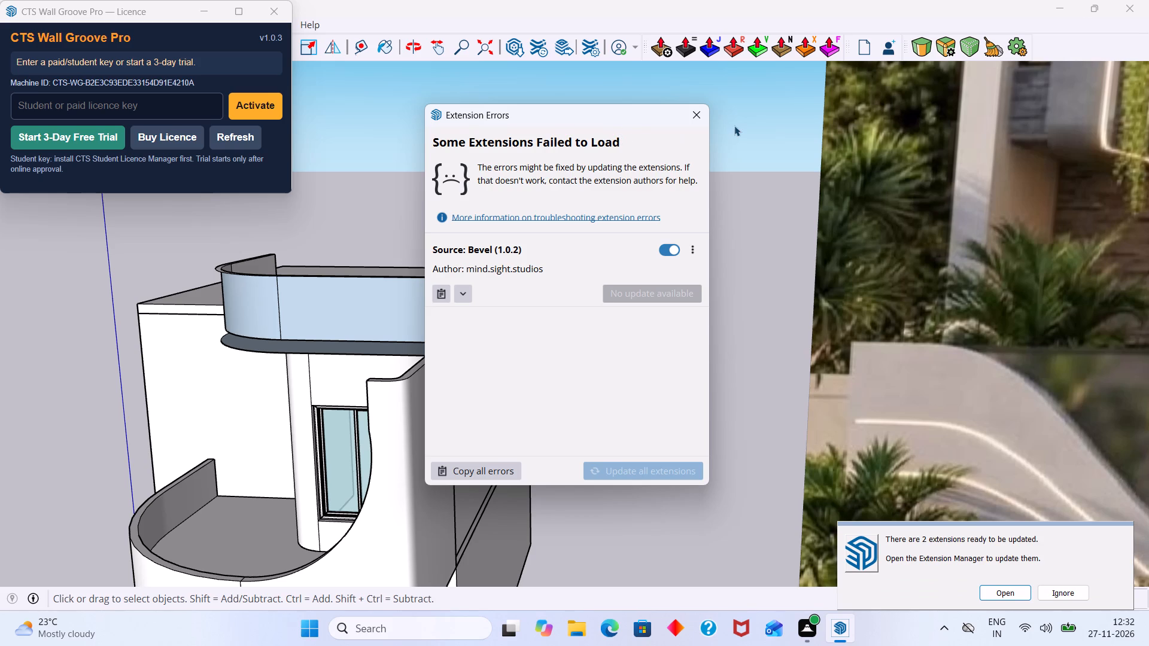
Dismiss the extension errors, the CTS Wall Groove Pro licence window and the extension update notice.
click(694, 118)
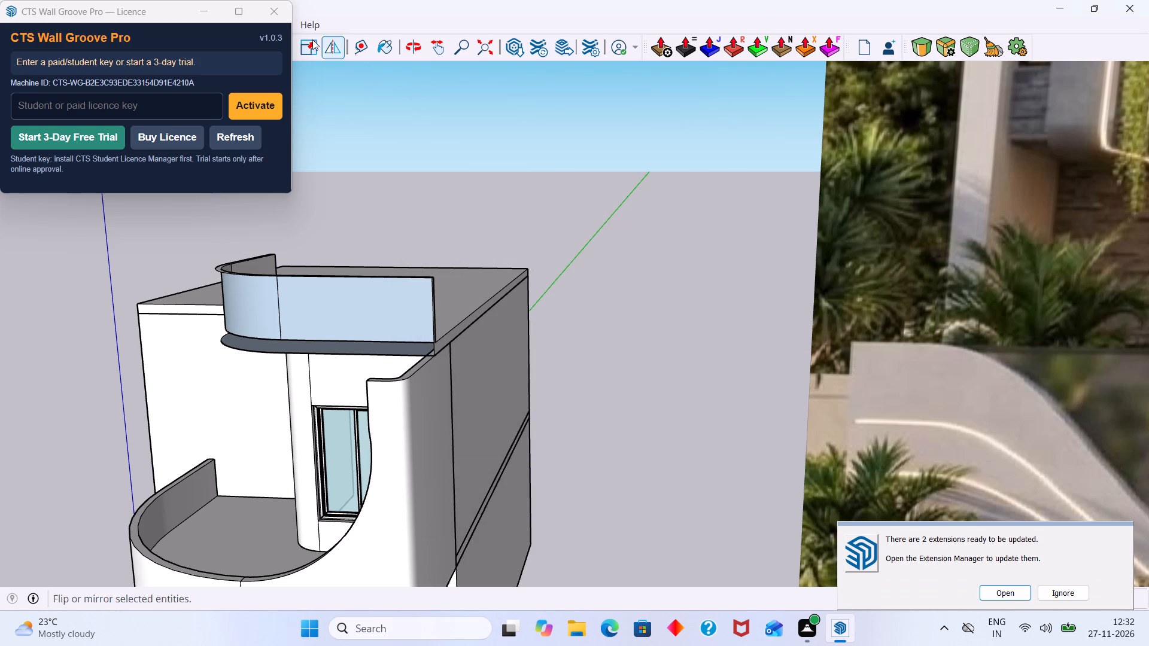
click(278, 14)
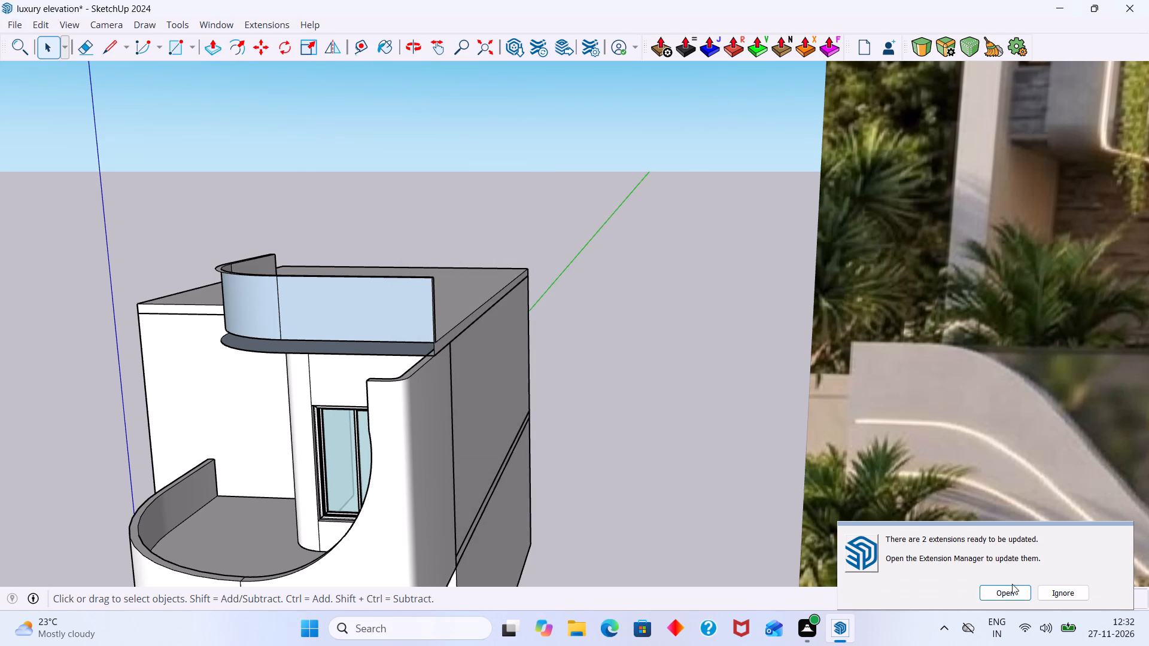
click(1056, 598)
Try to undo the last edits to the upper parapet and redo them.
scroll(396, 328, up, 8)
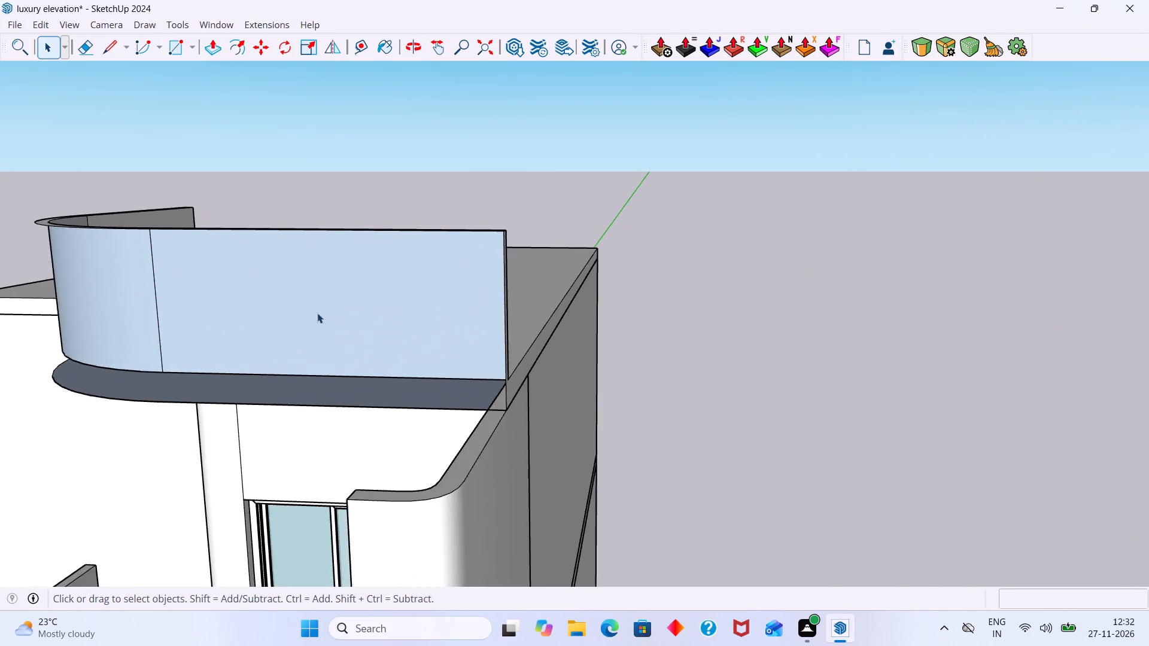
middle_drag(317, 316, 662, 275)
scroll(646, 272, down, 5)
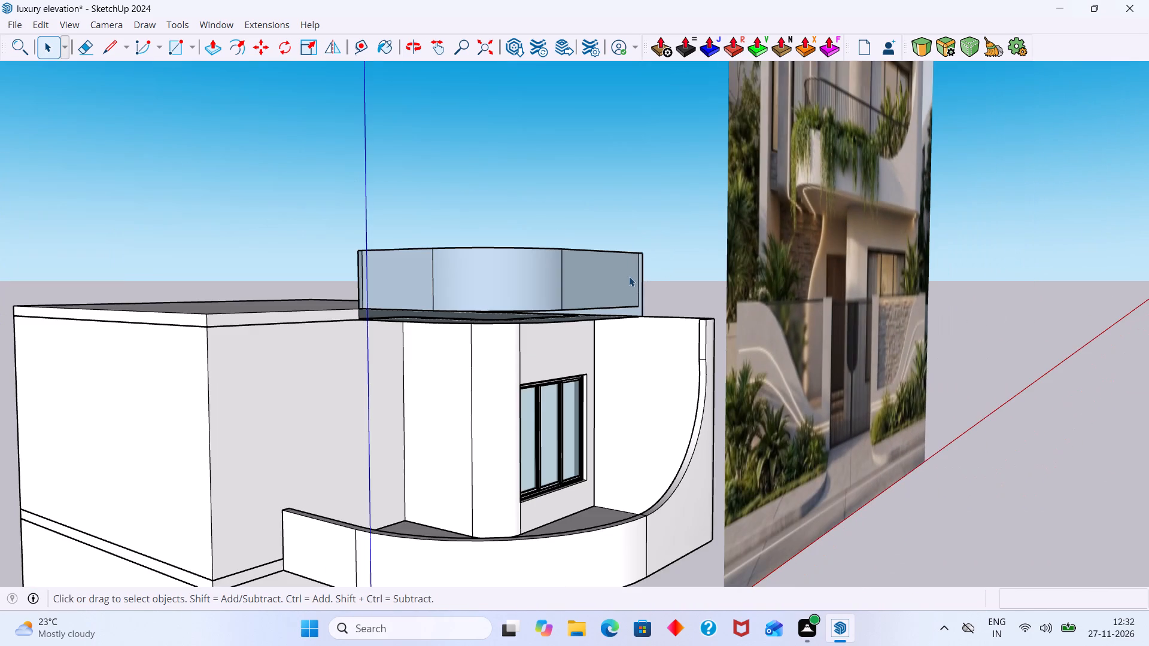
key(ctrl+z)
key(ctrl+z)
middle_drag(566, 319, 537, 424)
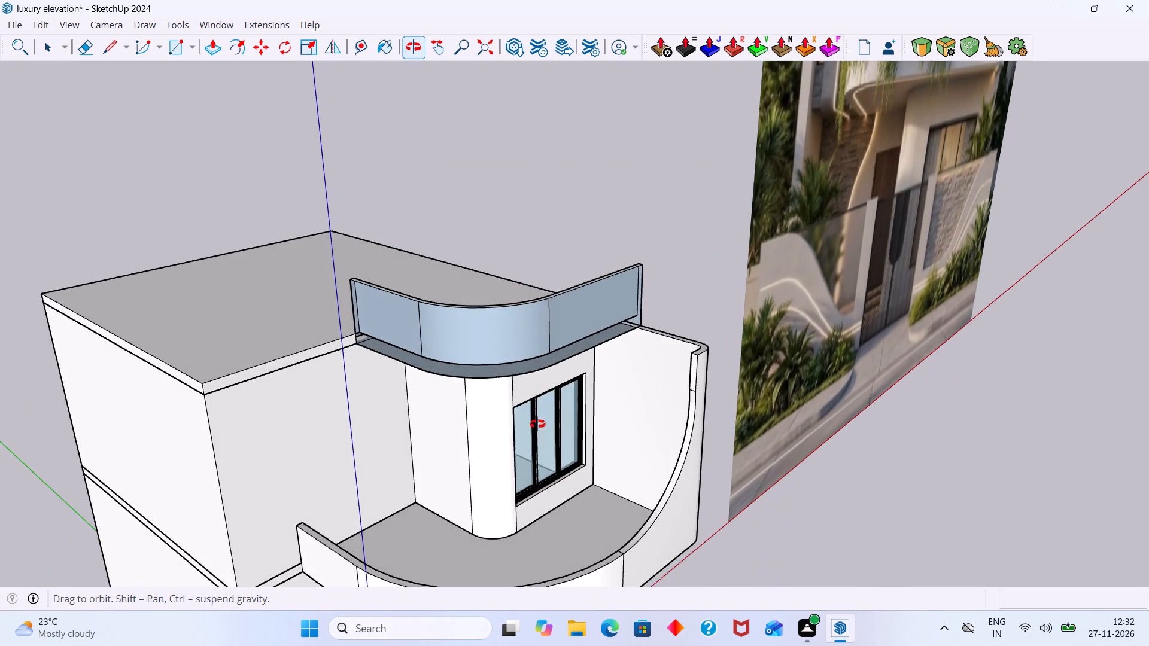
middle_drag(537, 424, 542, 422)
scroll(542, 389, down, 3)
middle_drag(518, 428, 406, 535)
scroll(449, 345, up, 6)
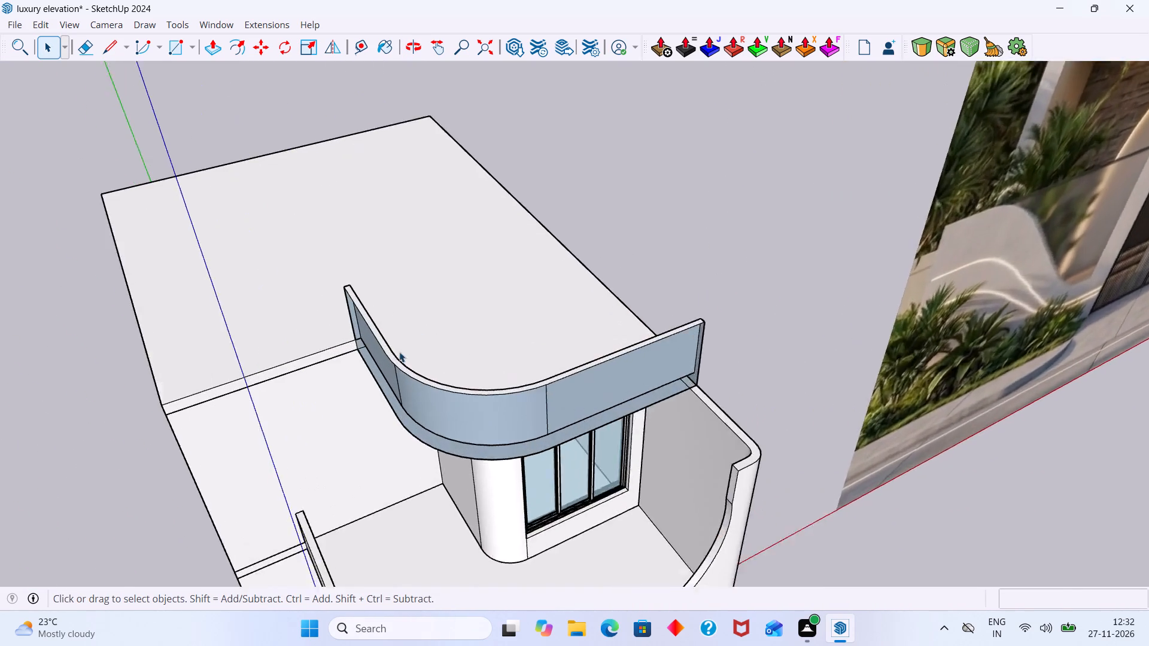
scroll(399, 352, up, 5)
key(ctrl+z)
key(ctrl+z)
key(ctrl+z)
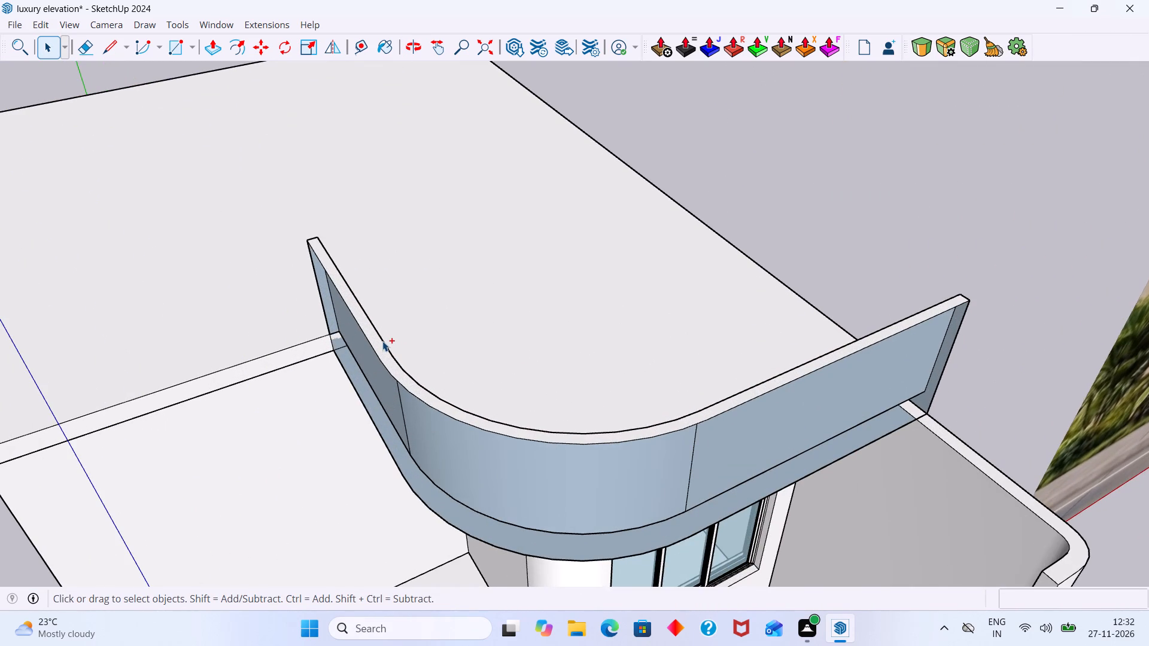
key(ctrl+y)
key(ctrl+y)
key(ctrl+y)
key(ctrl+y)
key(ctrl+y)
Examine the upper parapet's outer faces and the slab edge beneath them at the wall end.
scroll(460, 314, down, 11)
middle_drag(613, 364, 673, 363)
scroll(593, 374, up, 6)
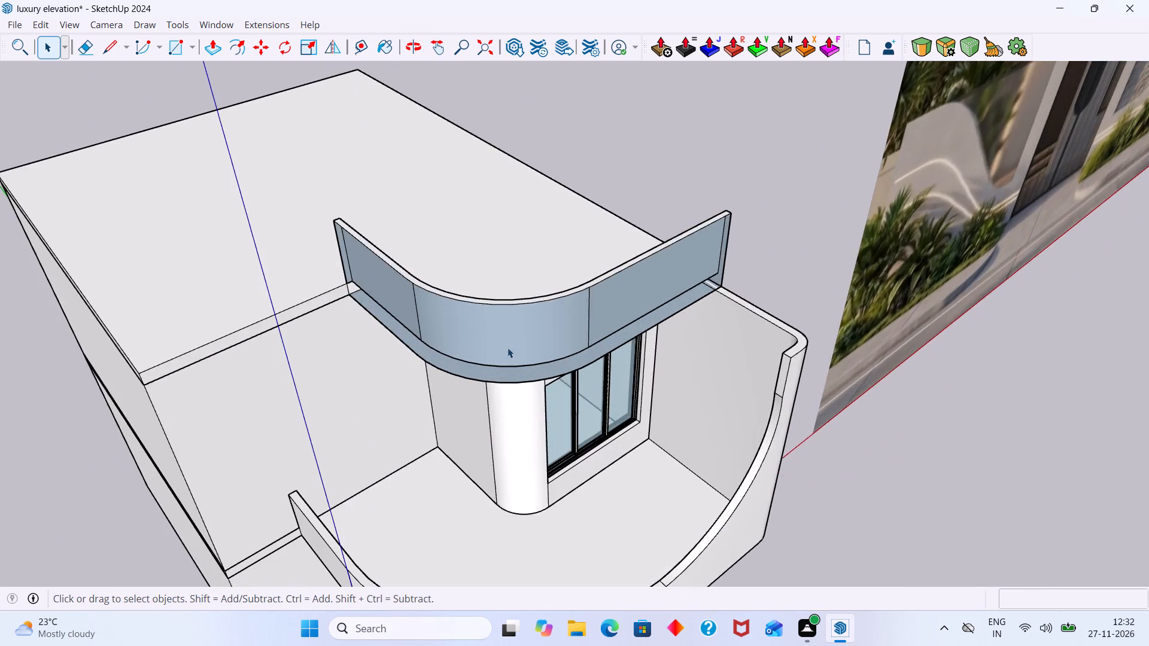
middle_drag(507, 348, 888, 266)
scroll(597, 278, up, 6)
middle_drag(633, 293, 460, 346)
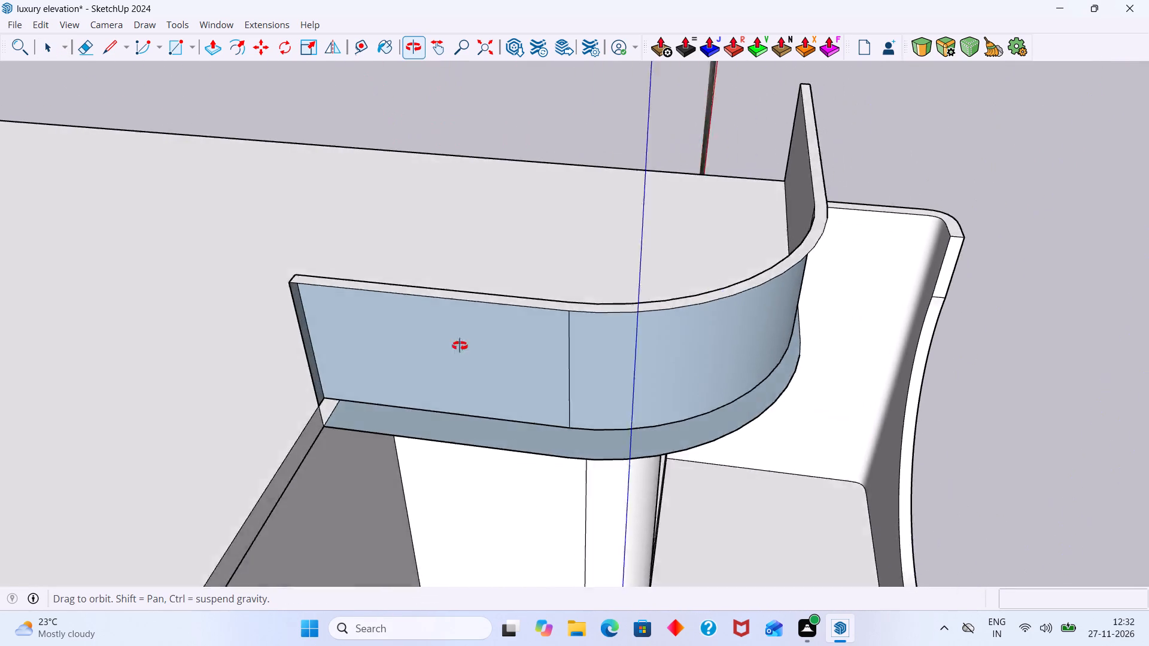
middle_drag(460, 346, 436, 294)
scroll(291, 290, up, 9)
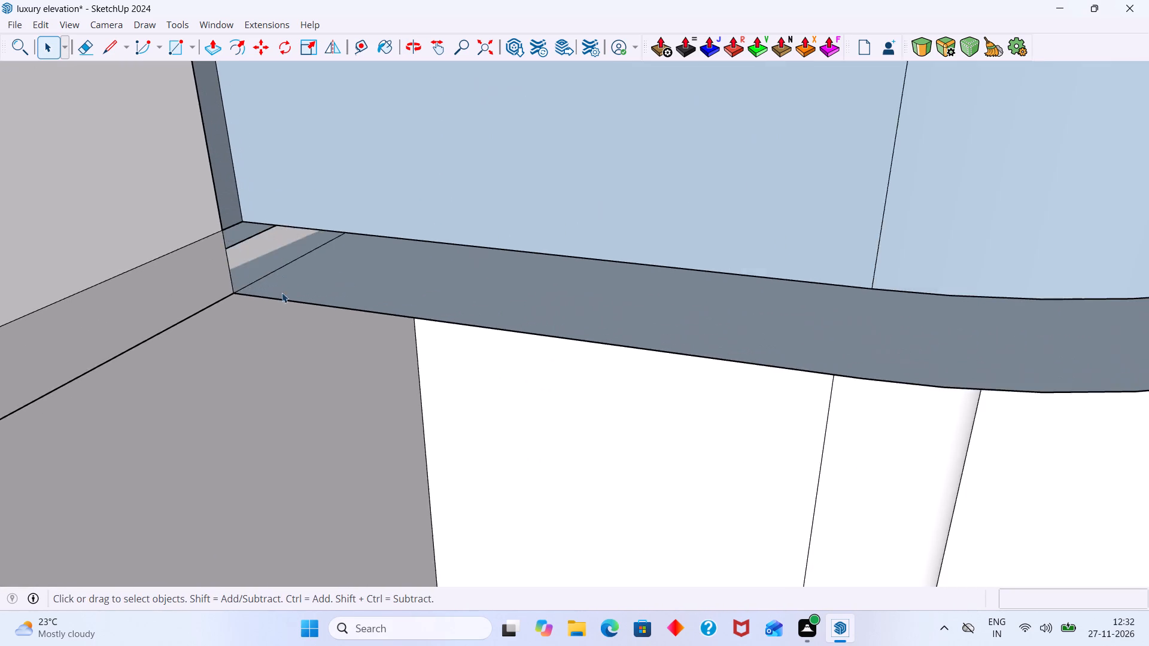
middle_drag(282, 292, 298, 342)
scroll(302, 331, down, 9)
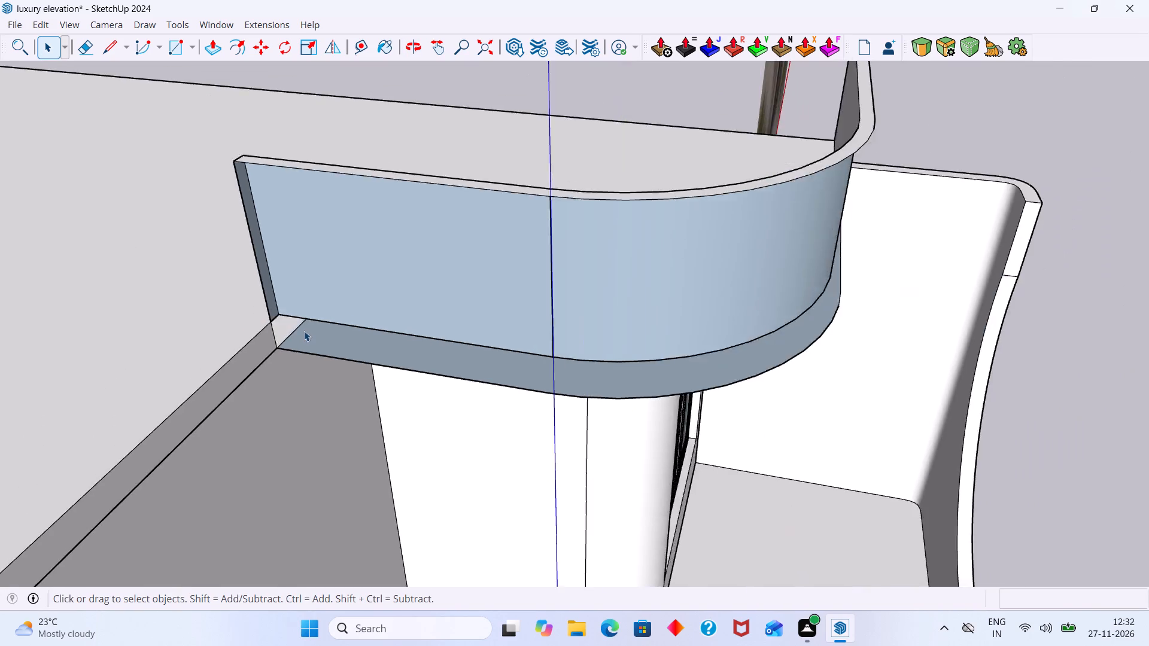
scroll(304, 331, down, 7)
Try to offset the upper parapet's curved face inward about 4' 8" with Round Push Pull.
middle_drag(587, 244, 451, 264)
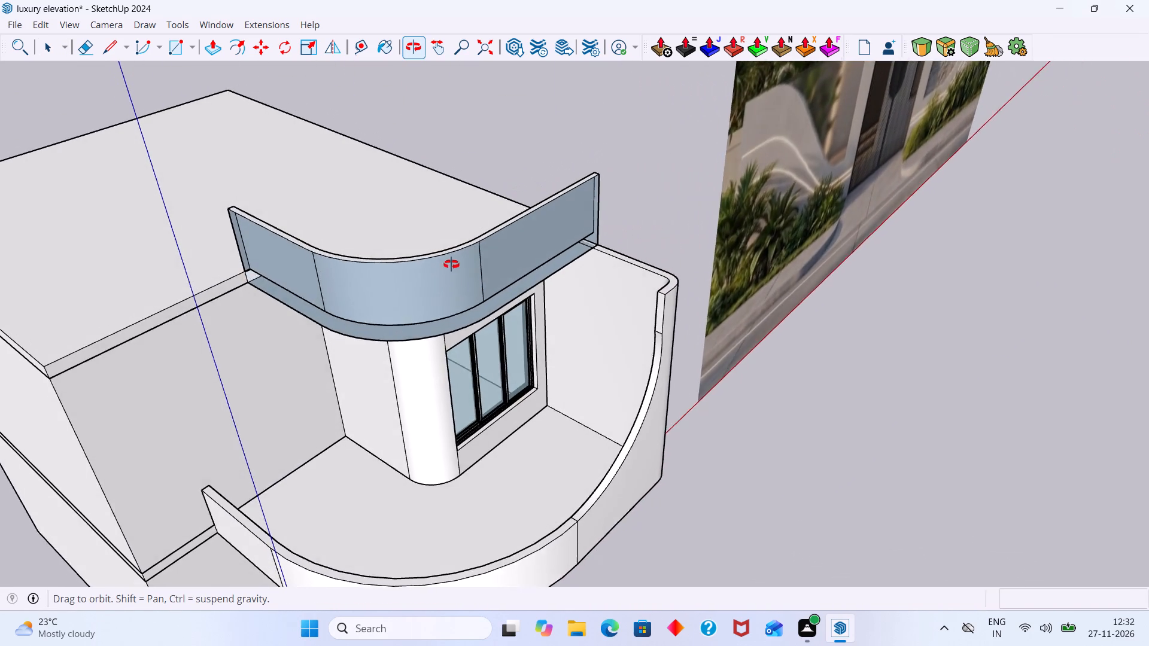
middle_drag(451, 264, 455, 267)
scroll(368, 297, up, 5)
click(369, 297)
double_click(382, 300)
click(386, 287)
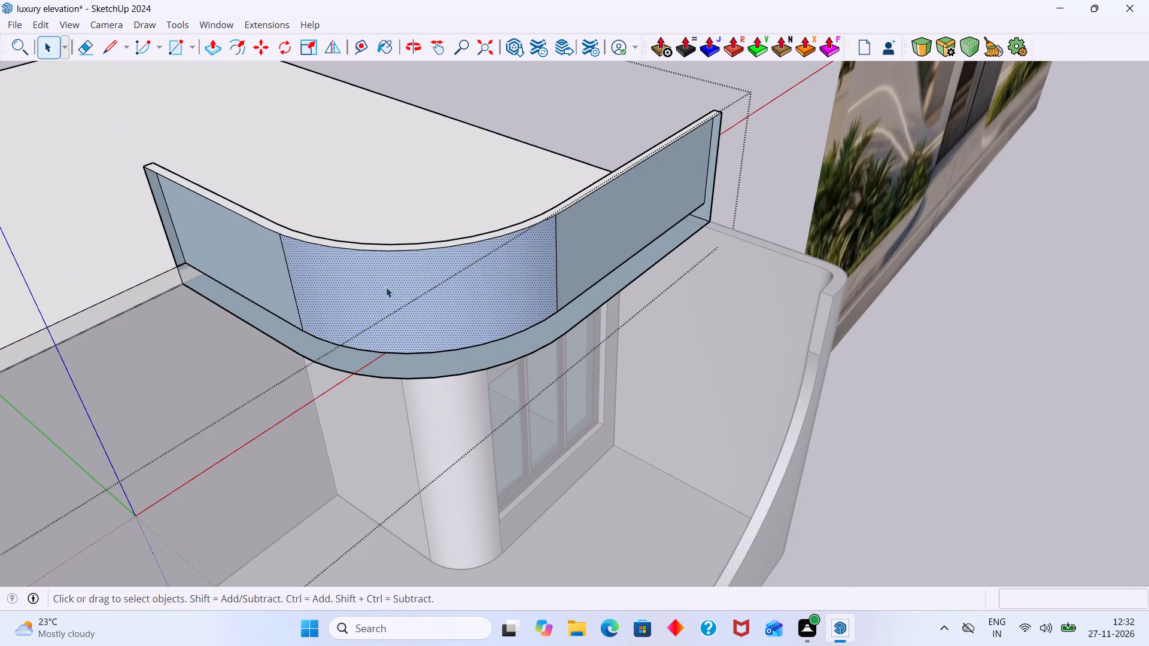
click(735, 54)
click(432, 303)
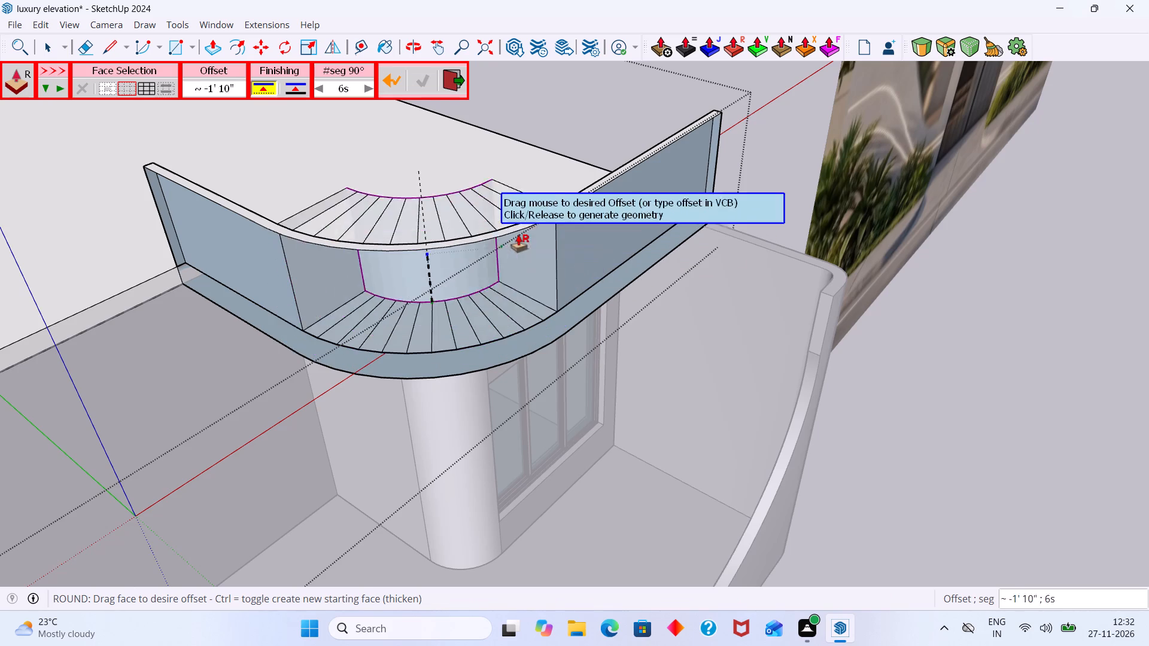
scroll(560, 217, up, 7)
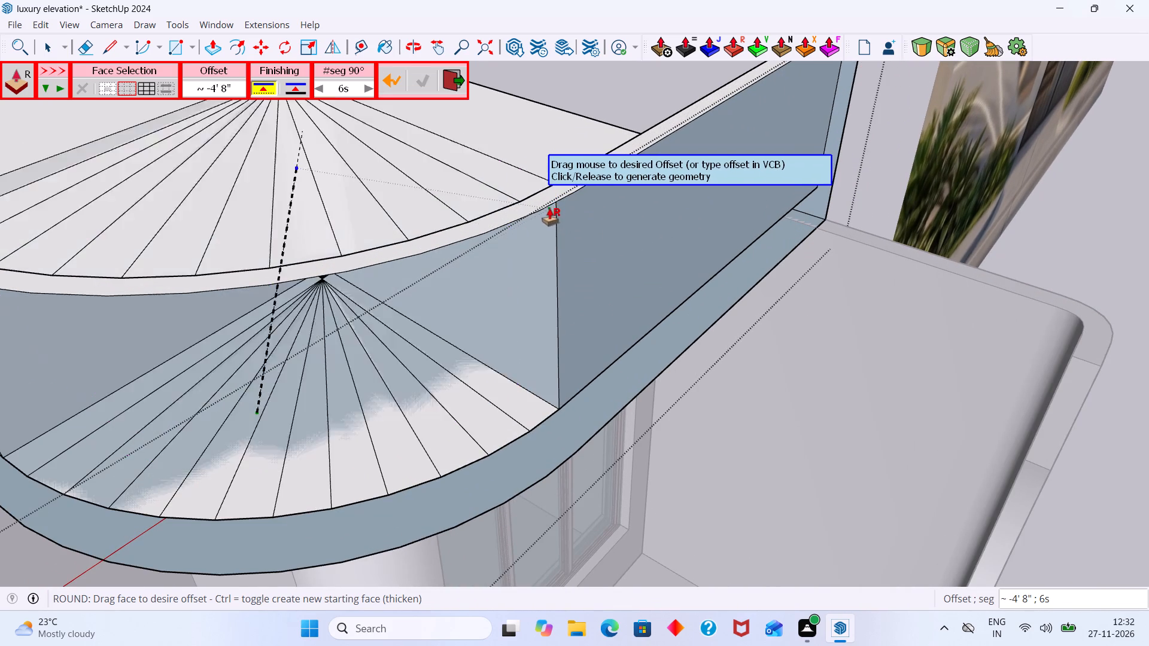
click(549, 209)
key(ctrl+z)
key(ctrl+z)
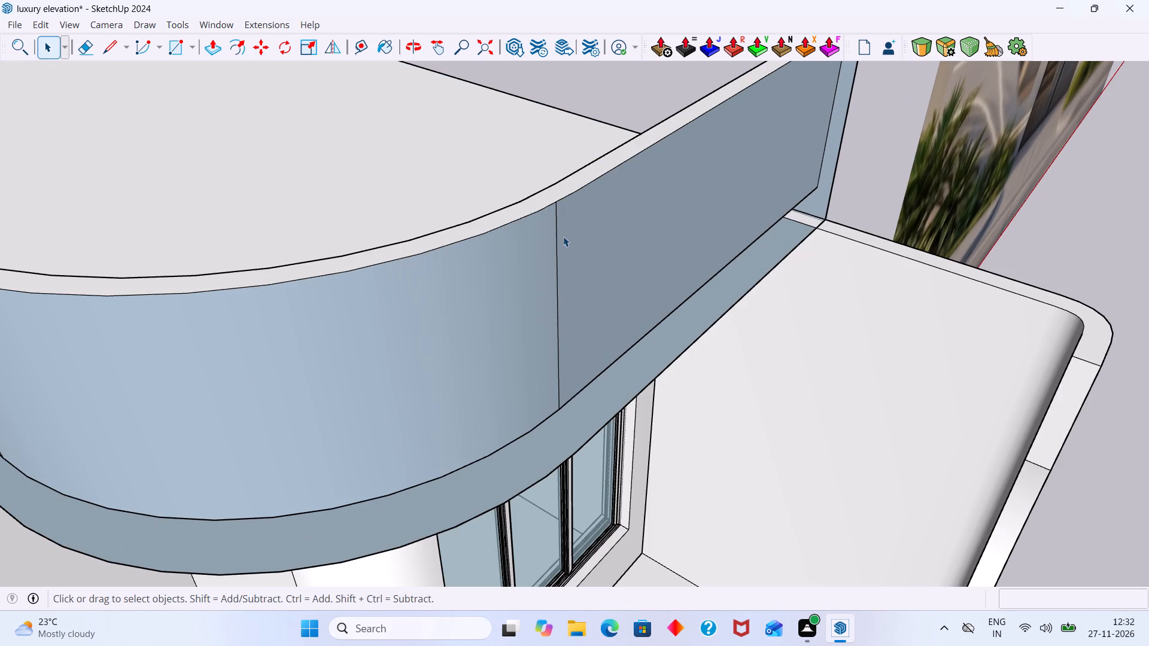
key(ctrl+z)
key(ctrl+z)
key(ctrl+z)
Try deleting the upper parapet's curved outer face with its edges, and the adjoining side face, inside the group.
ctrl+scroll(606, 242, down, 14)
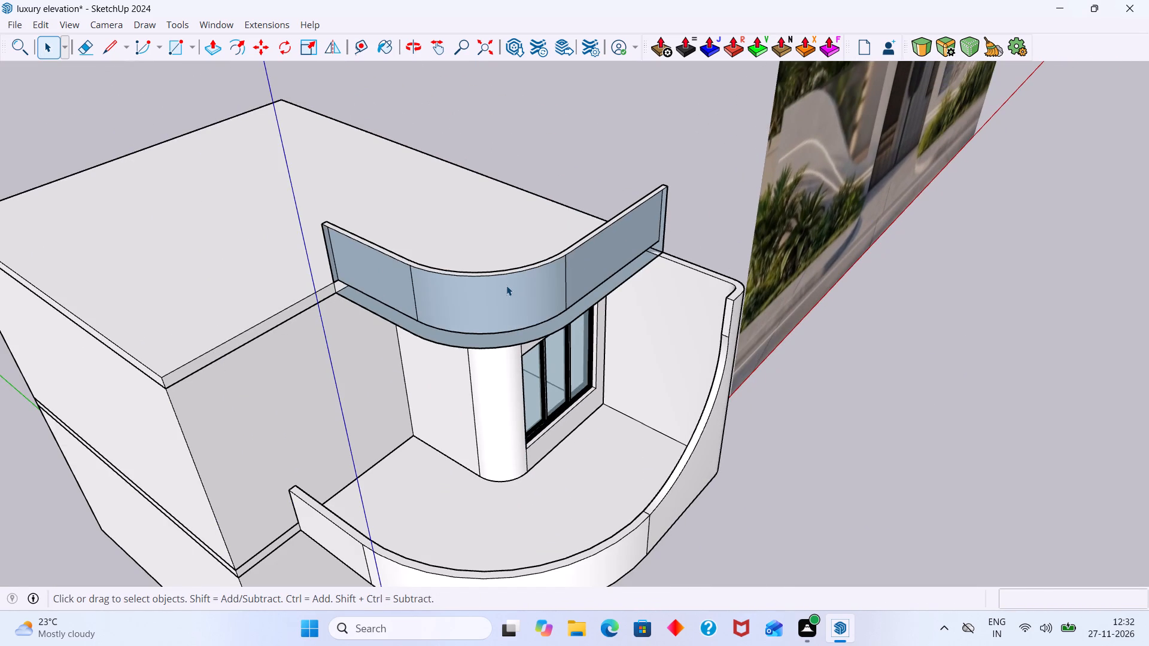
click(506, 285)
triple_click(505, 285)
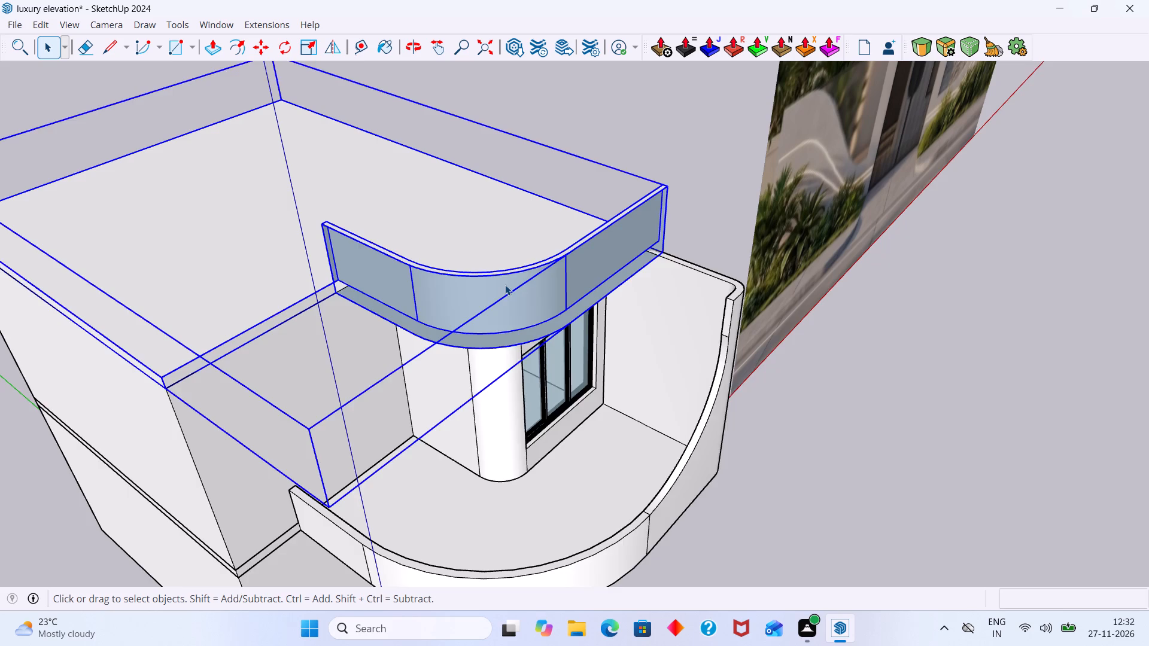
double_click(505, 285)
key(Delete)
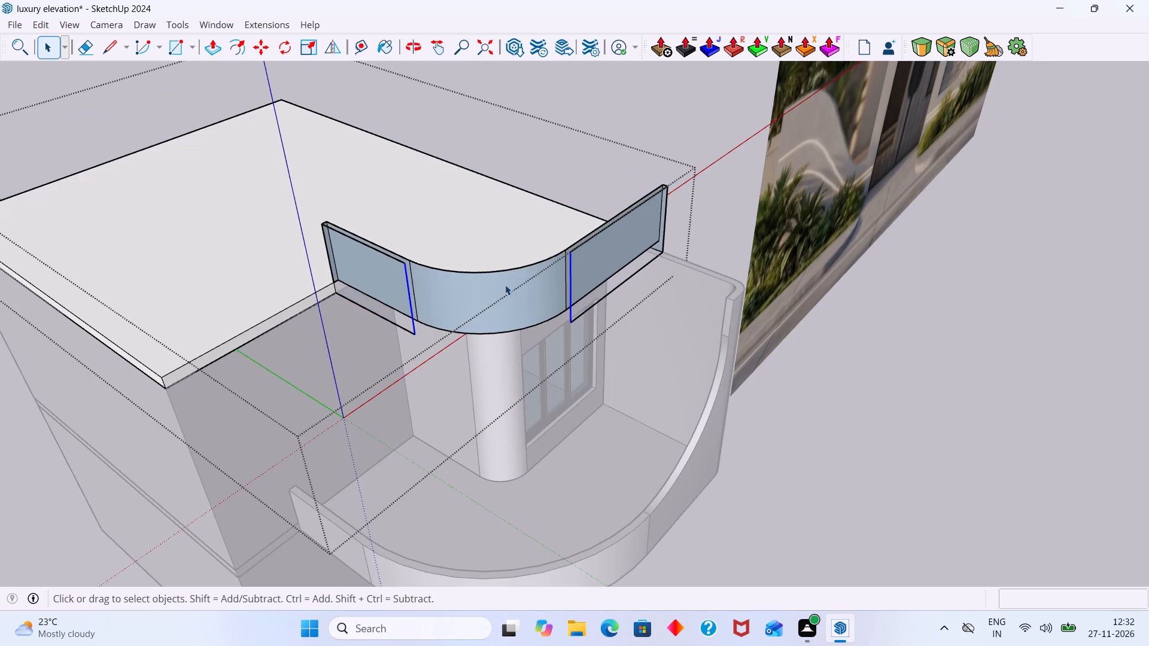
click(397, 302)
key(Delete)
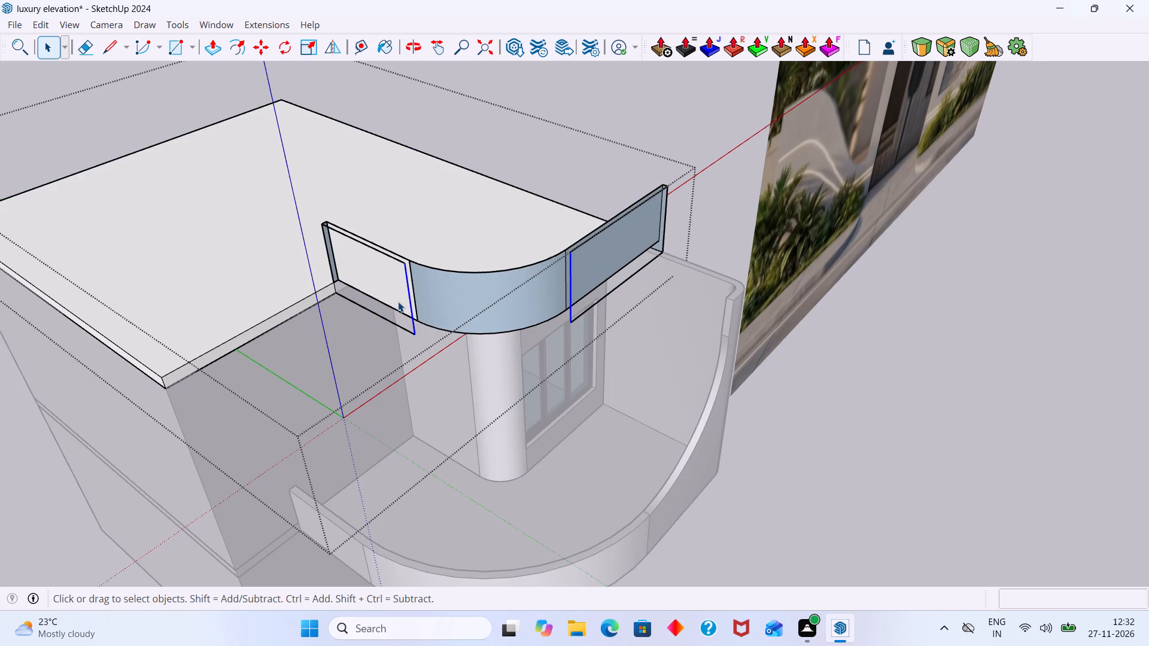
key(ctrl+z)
Examine the opened-up parapet and the underside of the roof slab from above, in front and below.
scroll(415, 309, up, 2)
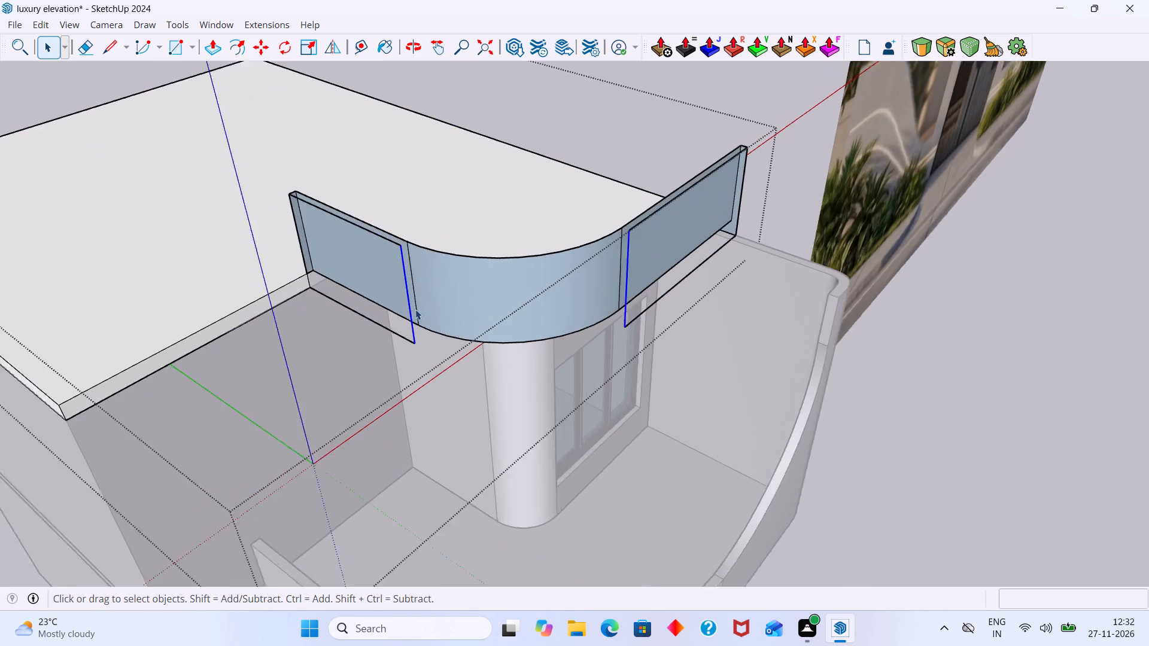
scroll(415, 309, up, 4)
middle_drag(728, 214, 822, 231)
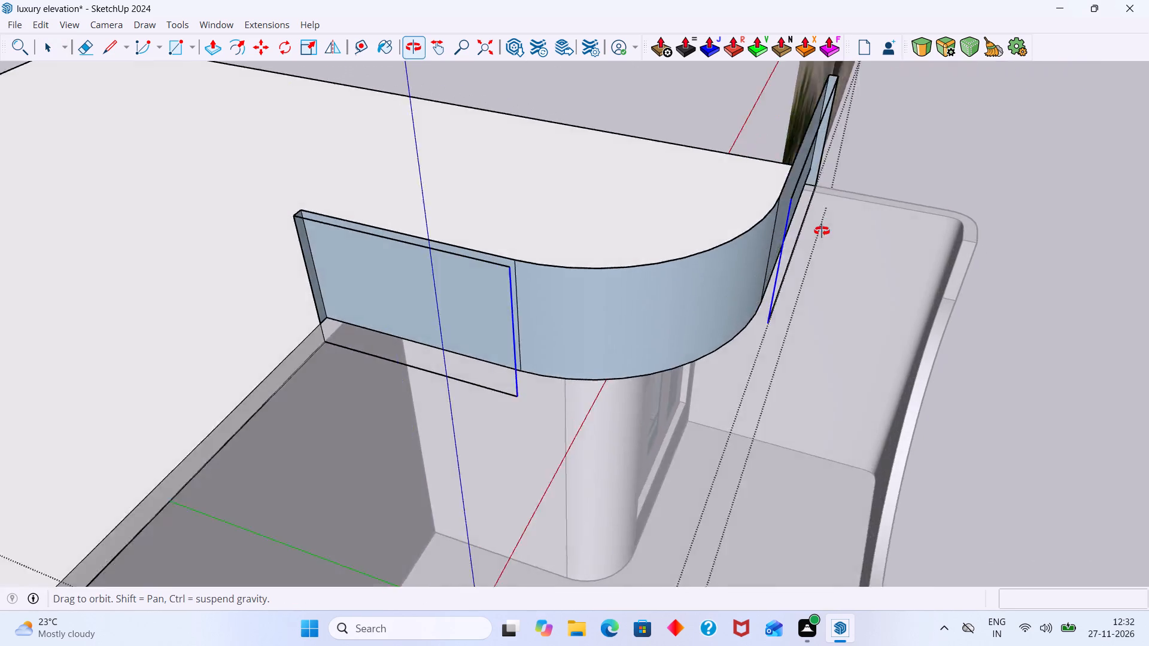
middle_drag(822, 231, 705, 81)
scroll(735, 120, up, 1)
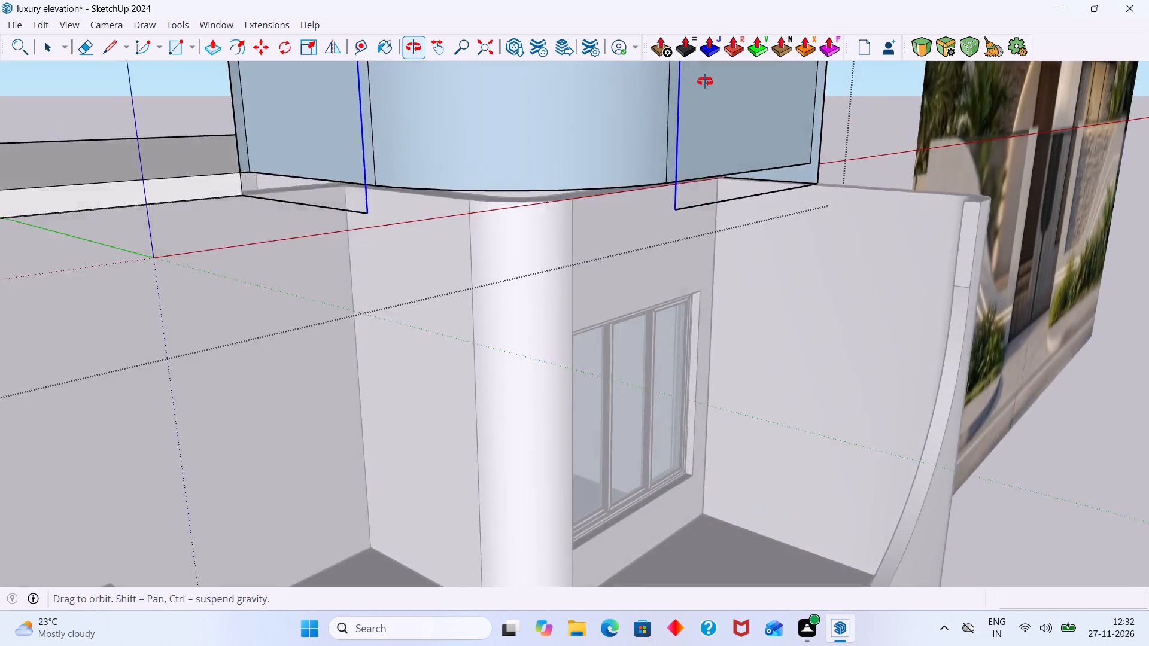
middle_drag(705, 81, 699, 54)
scroll(619, 188, up, 6)
middle_drag(580, 187, 589, 109)
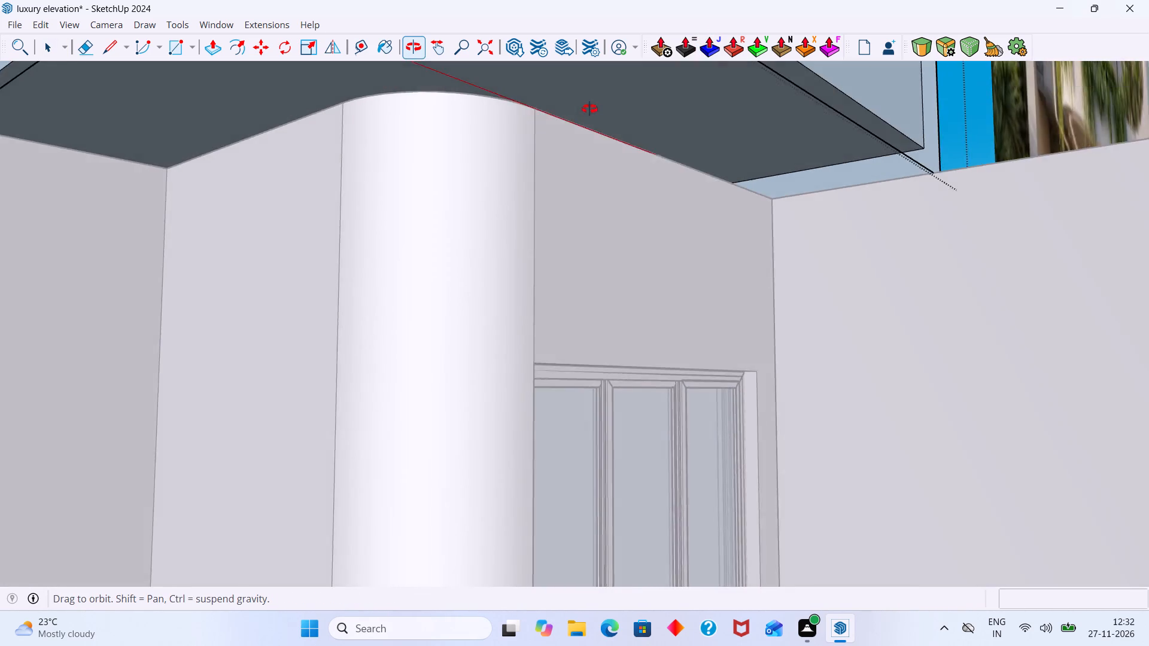
middle_drag(589, 109, 615, 219)
scroll(619, 218, down, 11)
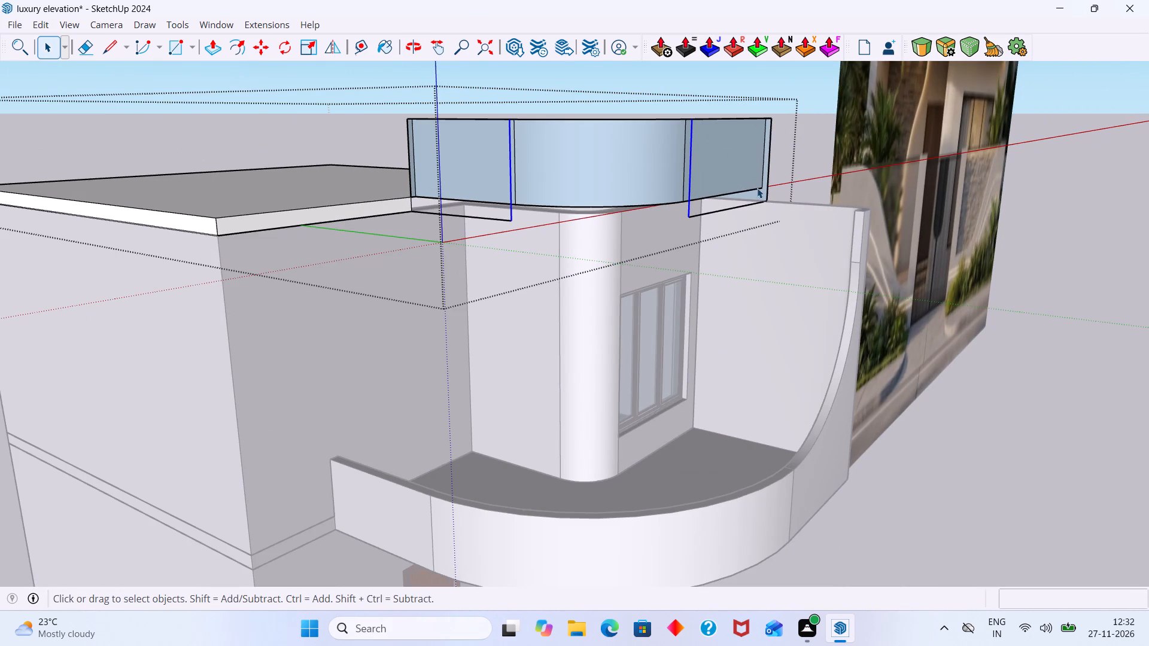
middle_drag(758, 181, 822, 242)
click(1011, 190)
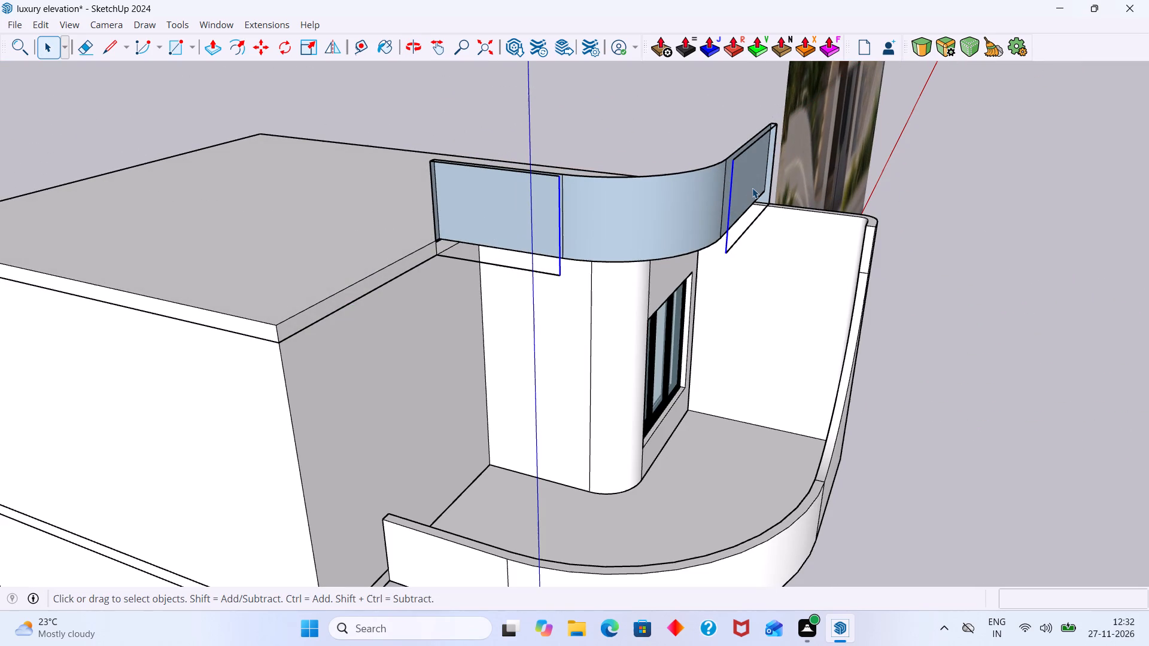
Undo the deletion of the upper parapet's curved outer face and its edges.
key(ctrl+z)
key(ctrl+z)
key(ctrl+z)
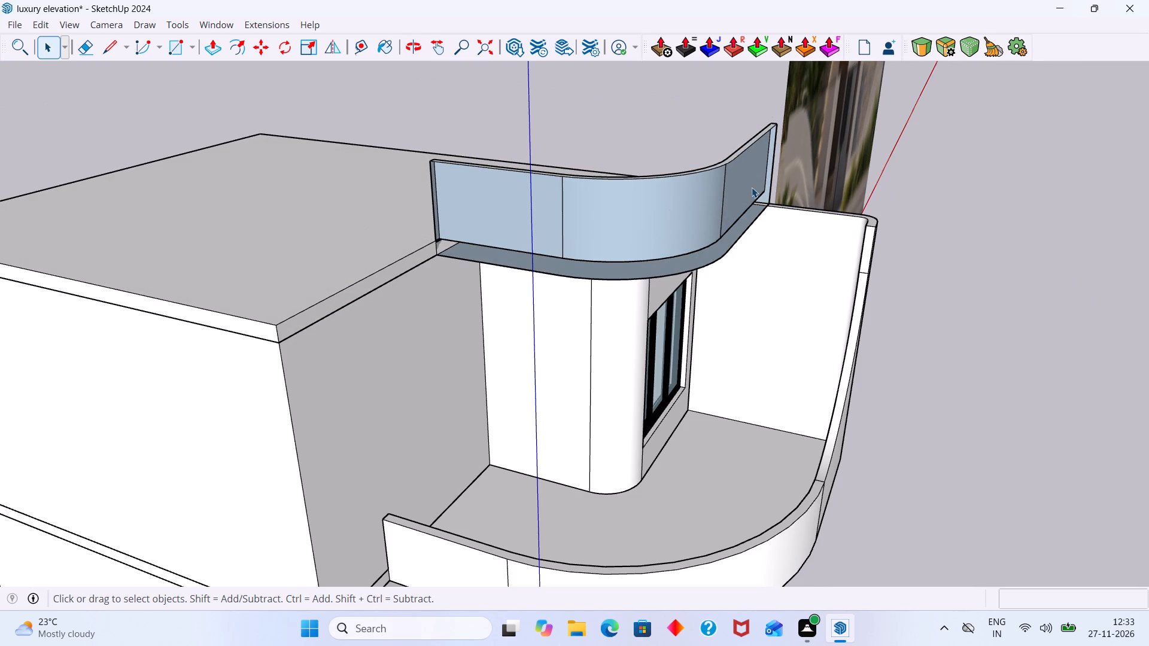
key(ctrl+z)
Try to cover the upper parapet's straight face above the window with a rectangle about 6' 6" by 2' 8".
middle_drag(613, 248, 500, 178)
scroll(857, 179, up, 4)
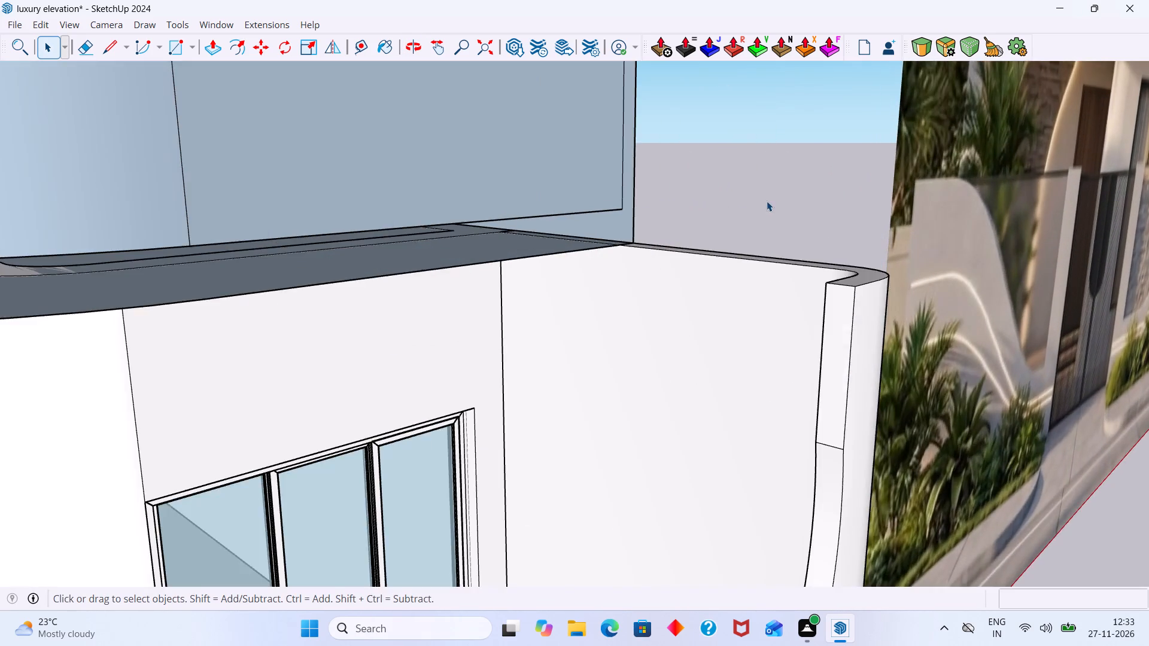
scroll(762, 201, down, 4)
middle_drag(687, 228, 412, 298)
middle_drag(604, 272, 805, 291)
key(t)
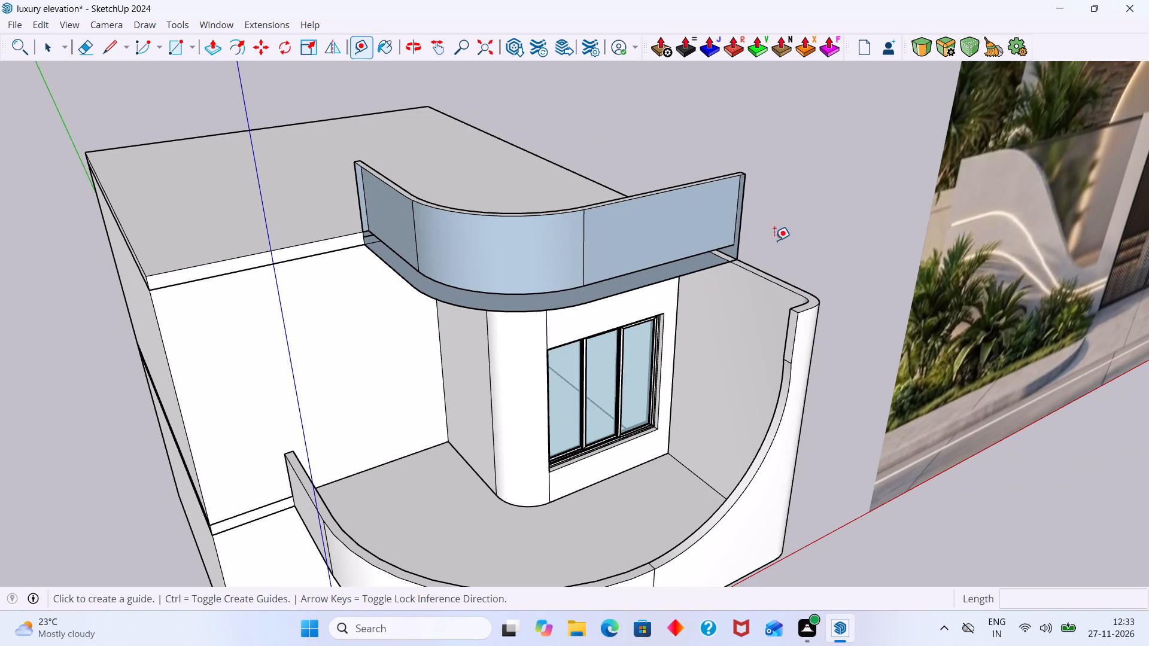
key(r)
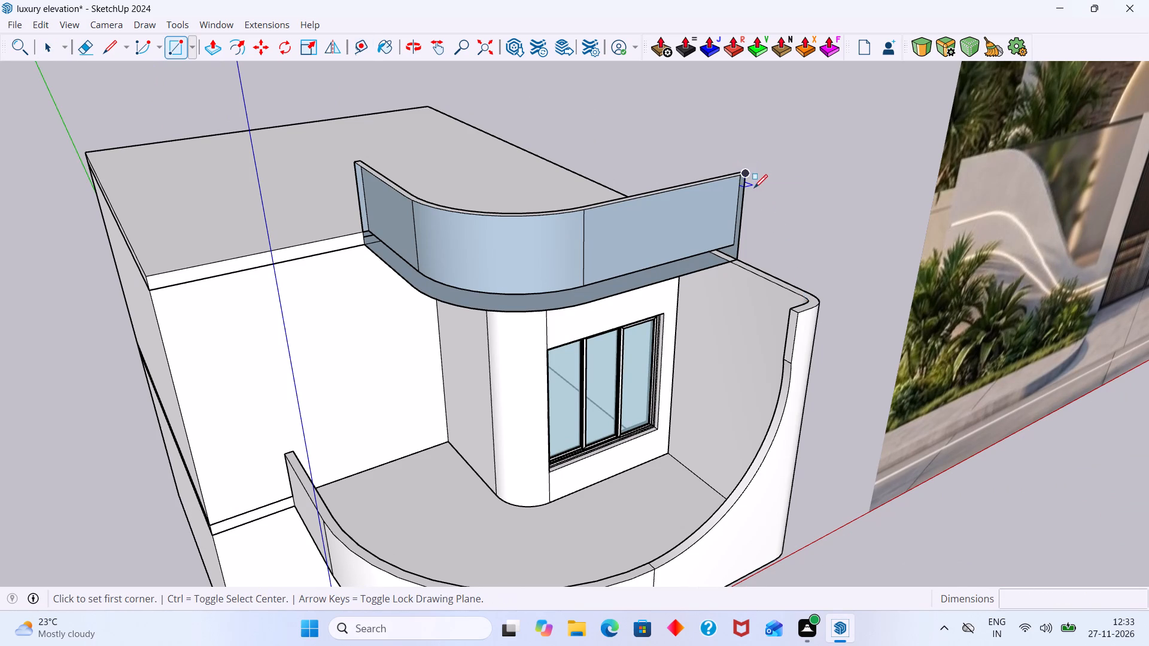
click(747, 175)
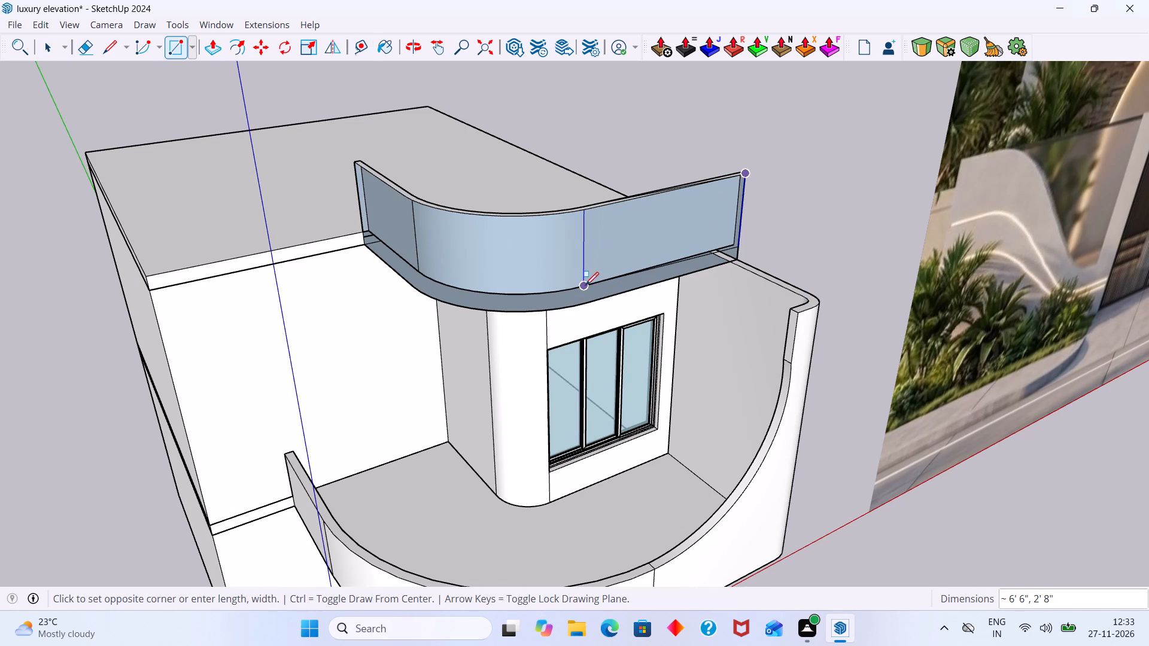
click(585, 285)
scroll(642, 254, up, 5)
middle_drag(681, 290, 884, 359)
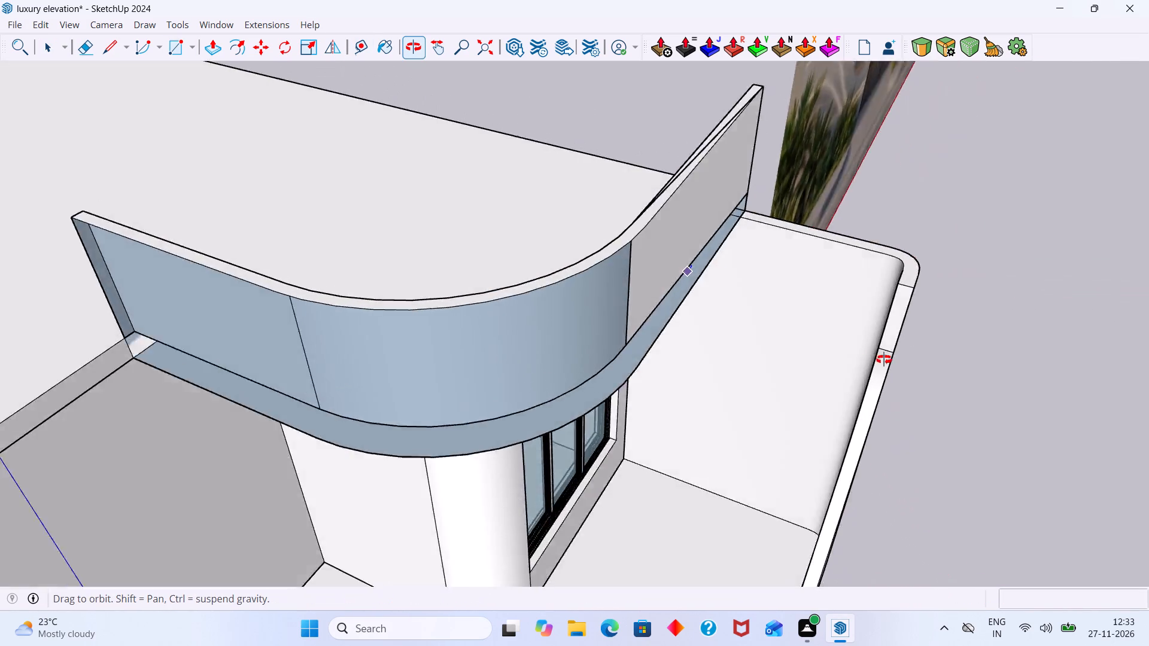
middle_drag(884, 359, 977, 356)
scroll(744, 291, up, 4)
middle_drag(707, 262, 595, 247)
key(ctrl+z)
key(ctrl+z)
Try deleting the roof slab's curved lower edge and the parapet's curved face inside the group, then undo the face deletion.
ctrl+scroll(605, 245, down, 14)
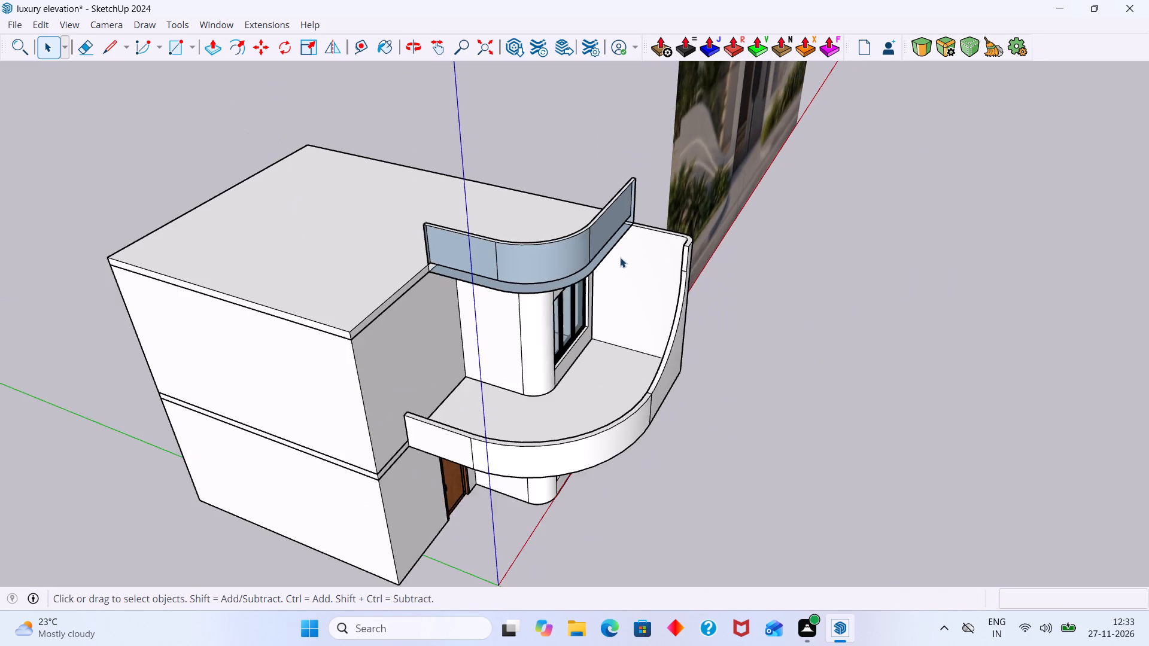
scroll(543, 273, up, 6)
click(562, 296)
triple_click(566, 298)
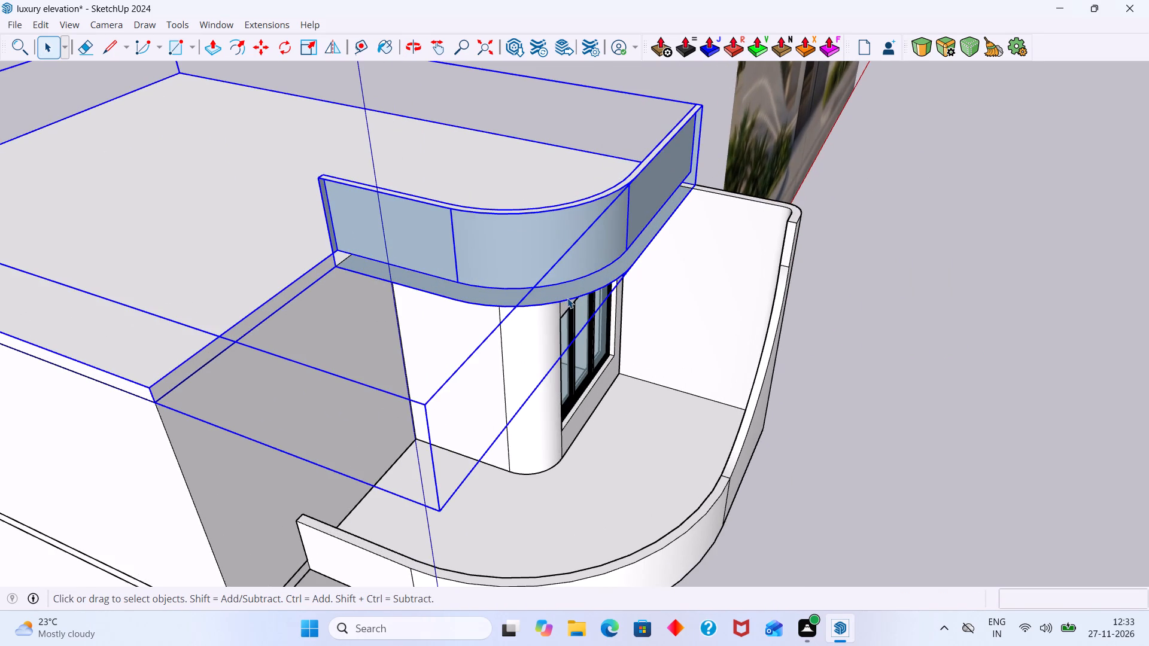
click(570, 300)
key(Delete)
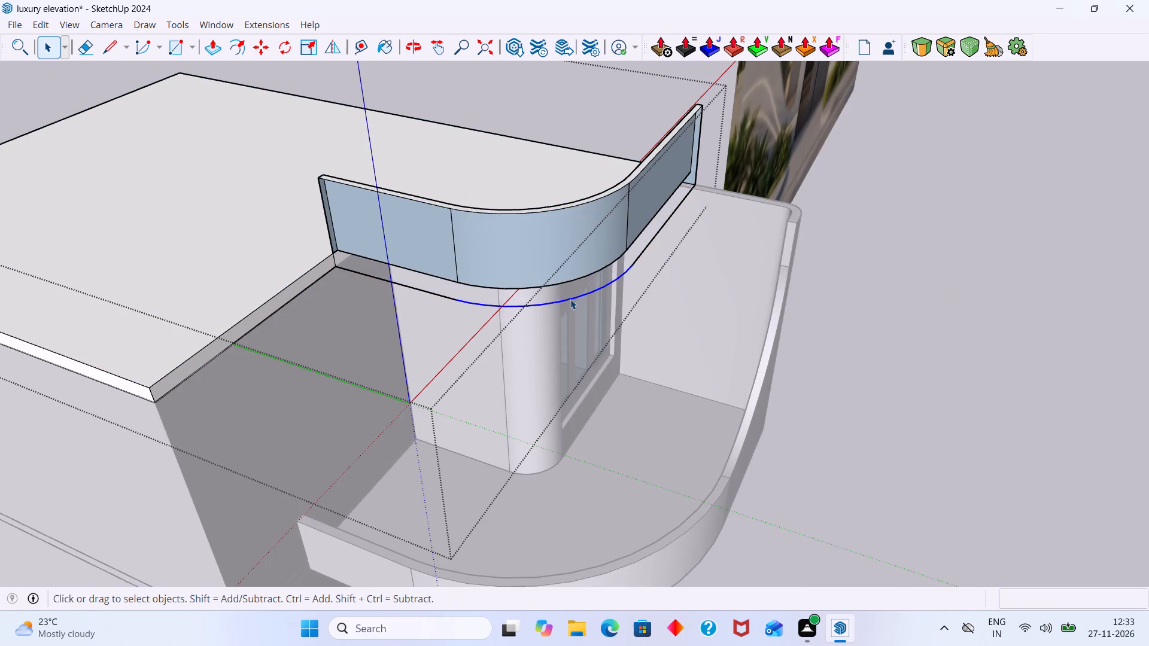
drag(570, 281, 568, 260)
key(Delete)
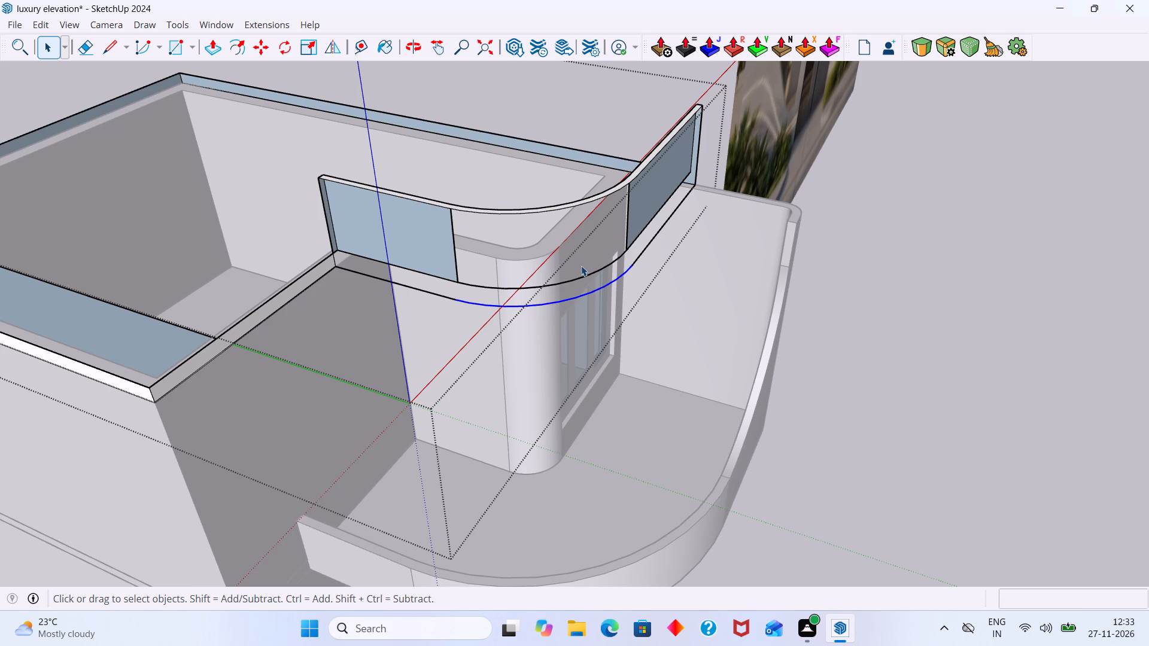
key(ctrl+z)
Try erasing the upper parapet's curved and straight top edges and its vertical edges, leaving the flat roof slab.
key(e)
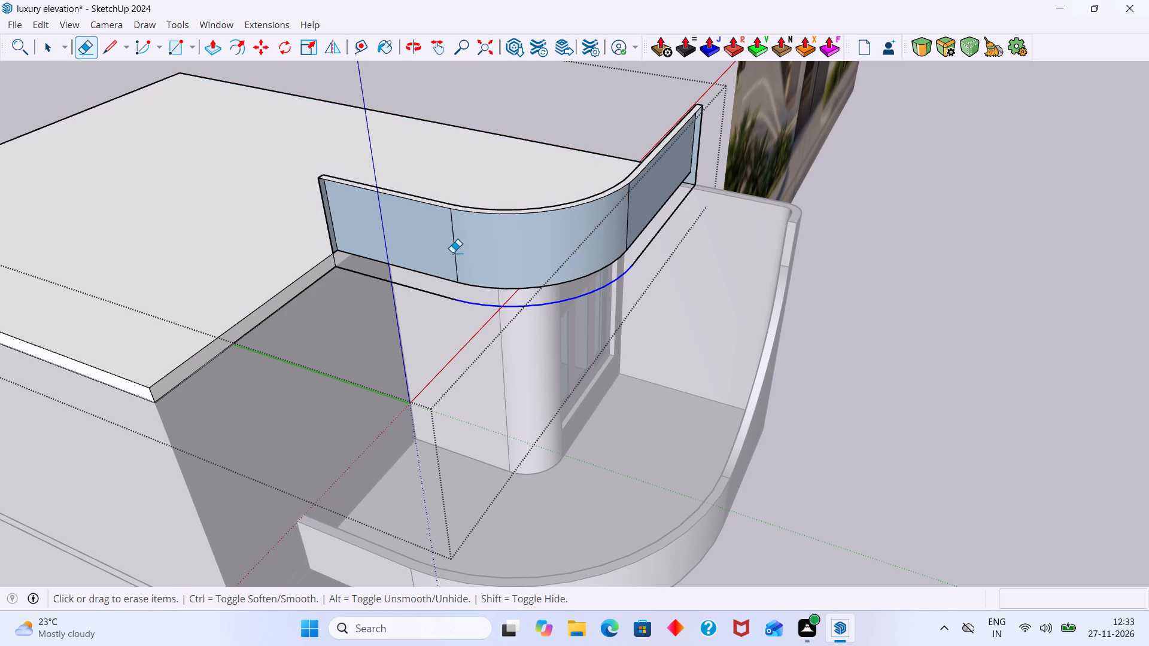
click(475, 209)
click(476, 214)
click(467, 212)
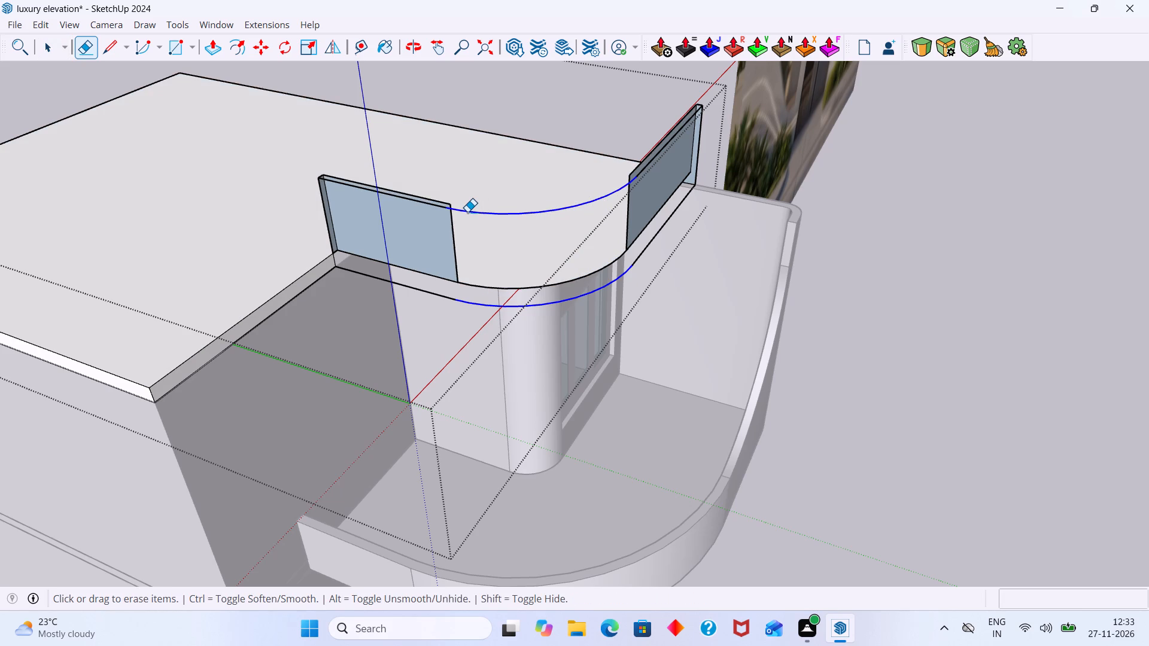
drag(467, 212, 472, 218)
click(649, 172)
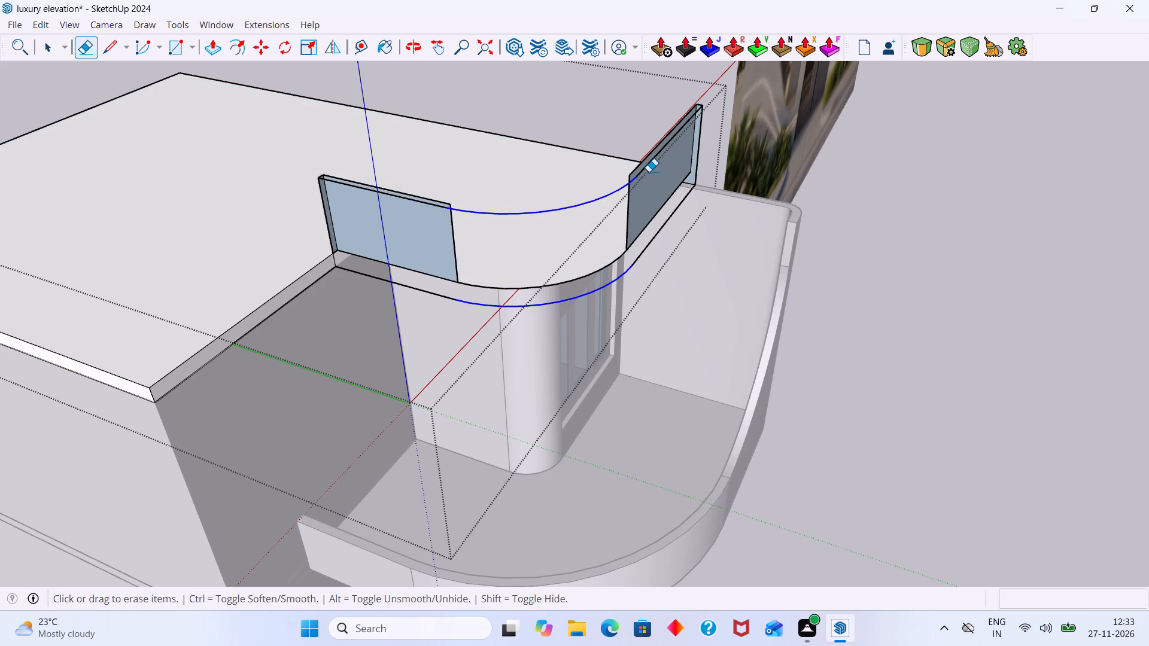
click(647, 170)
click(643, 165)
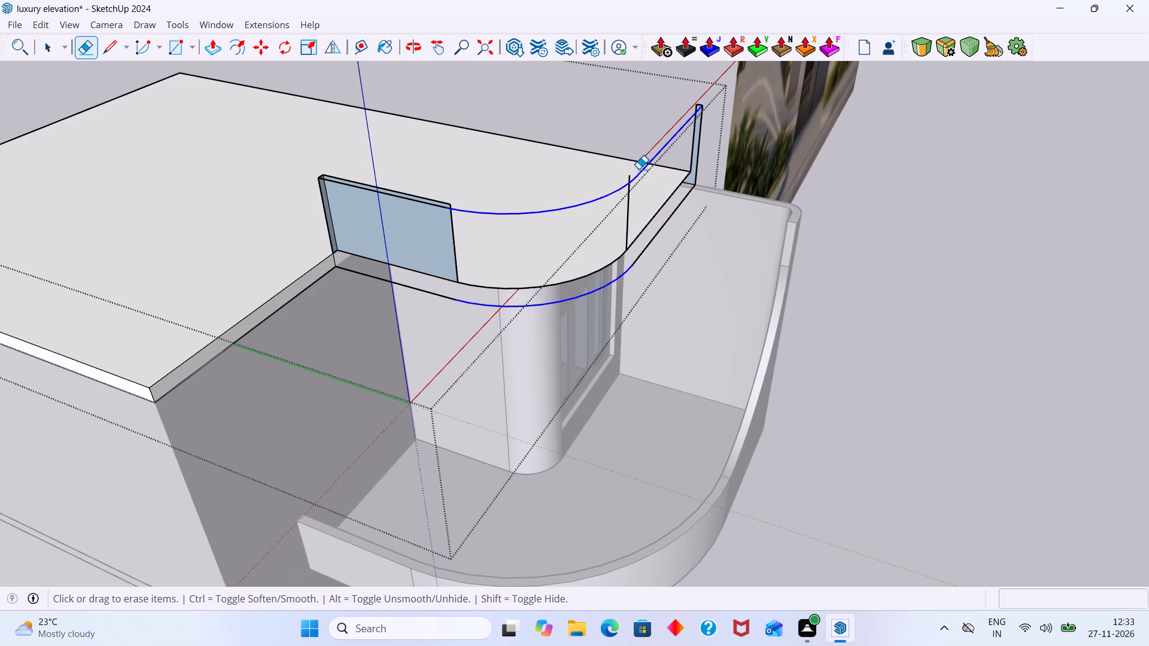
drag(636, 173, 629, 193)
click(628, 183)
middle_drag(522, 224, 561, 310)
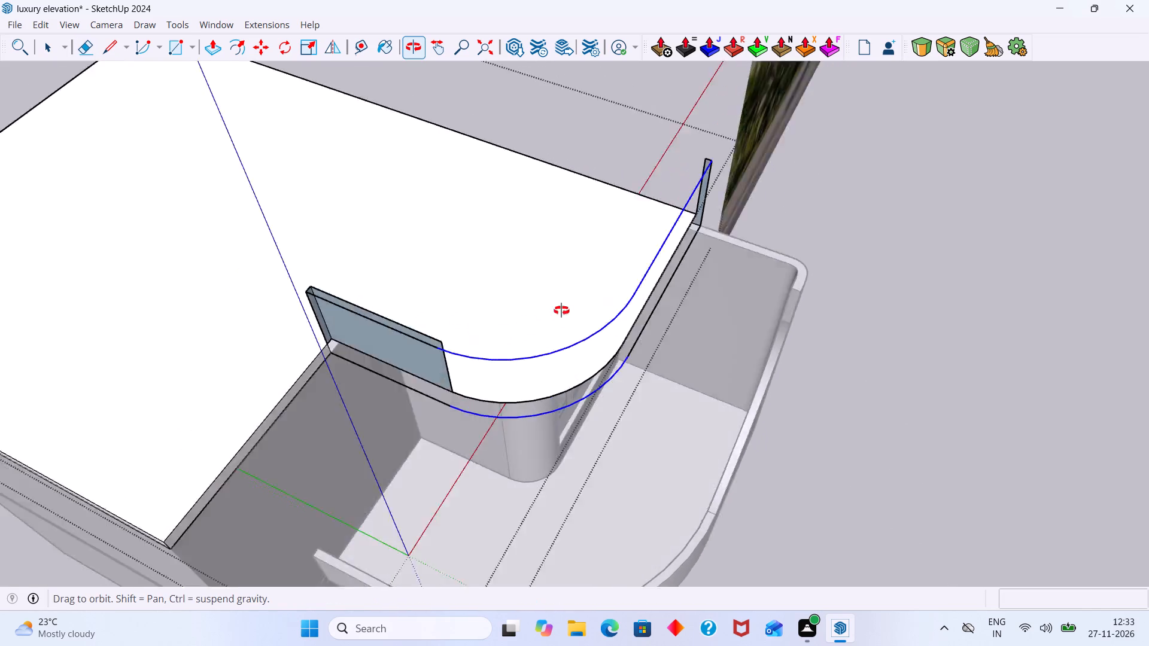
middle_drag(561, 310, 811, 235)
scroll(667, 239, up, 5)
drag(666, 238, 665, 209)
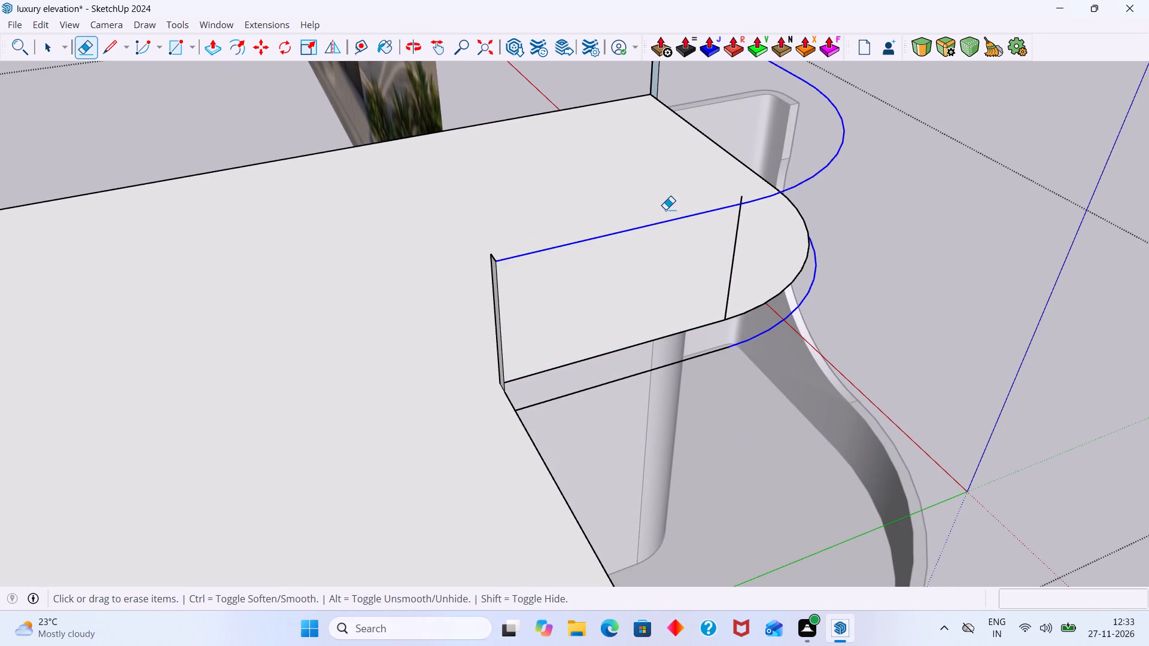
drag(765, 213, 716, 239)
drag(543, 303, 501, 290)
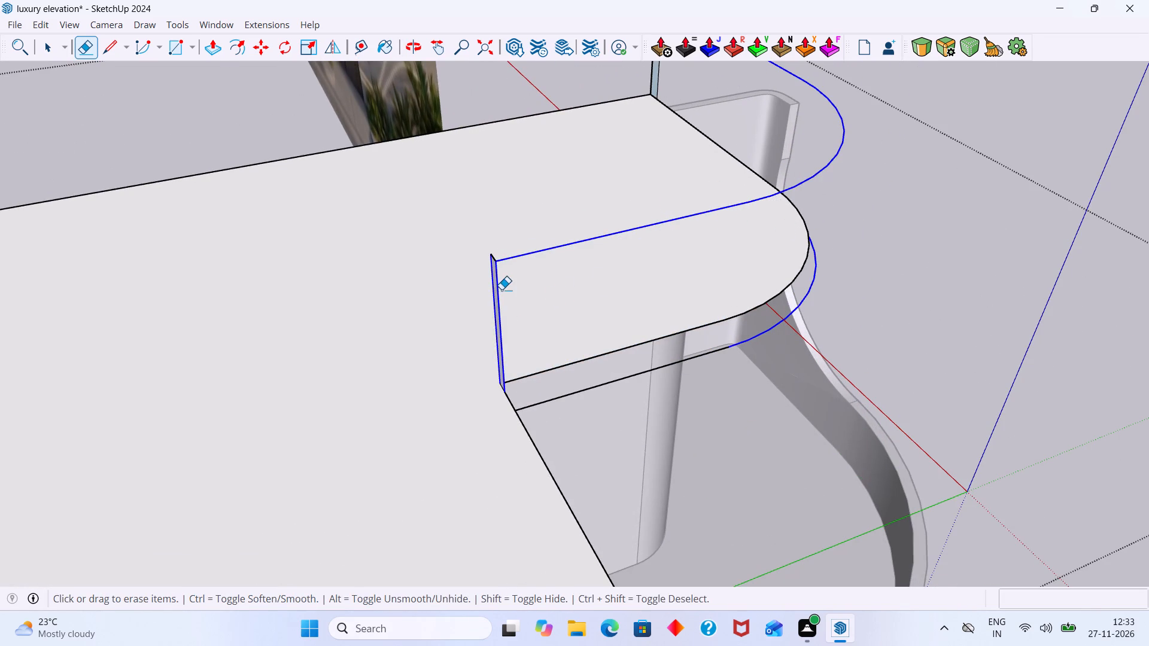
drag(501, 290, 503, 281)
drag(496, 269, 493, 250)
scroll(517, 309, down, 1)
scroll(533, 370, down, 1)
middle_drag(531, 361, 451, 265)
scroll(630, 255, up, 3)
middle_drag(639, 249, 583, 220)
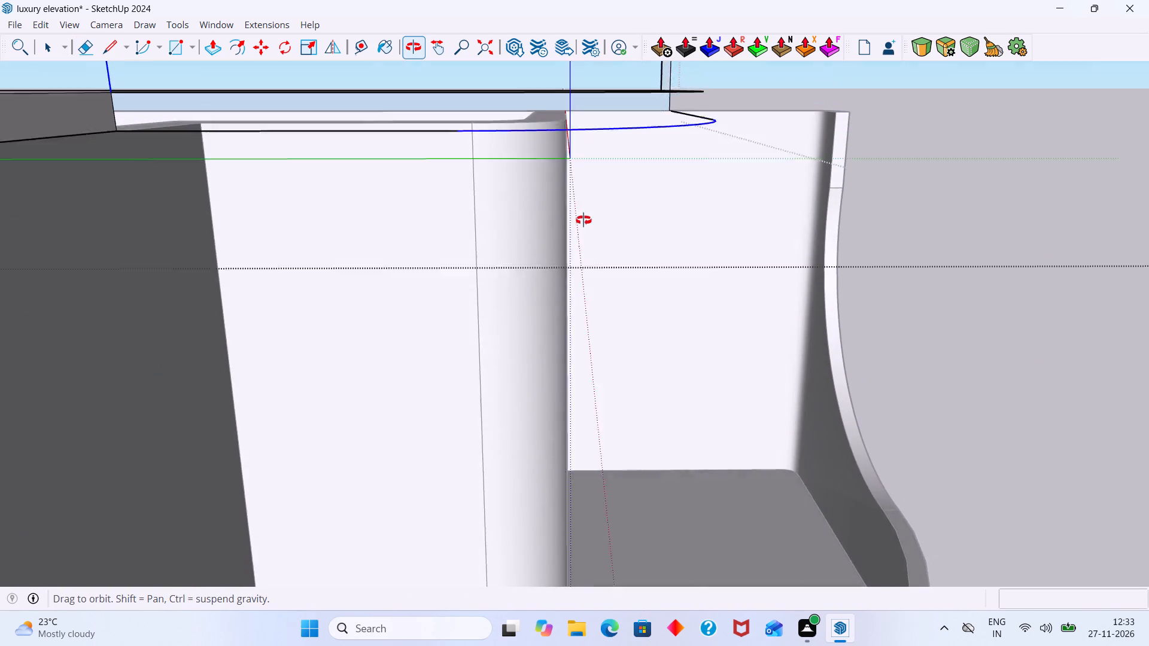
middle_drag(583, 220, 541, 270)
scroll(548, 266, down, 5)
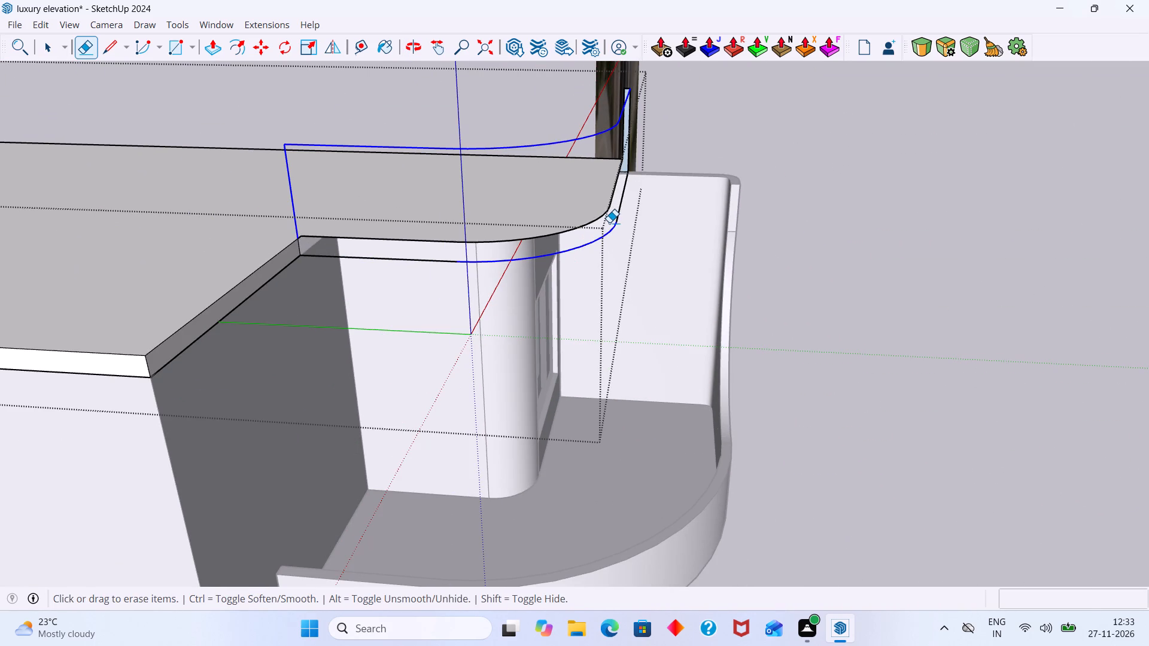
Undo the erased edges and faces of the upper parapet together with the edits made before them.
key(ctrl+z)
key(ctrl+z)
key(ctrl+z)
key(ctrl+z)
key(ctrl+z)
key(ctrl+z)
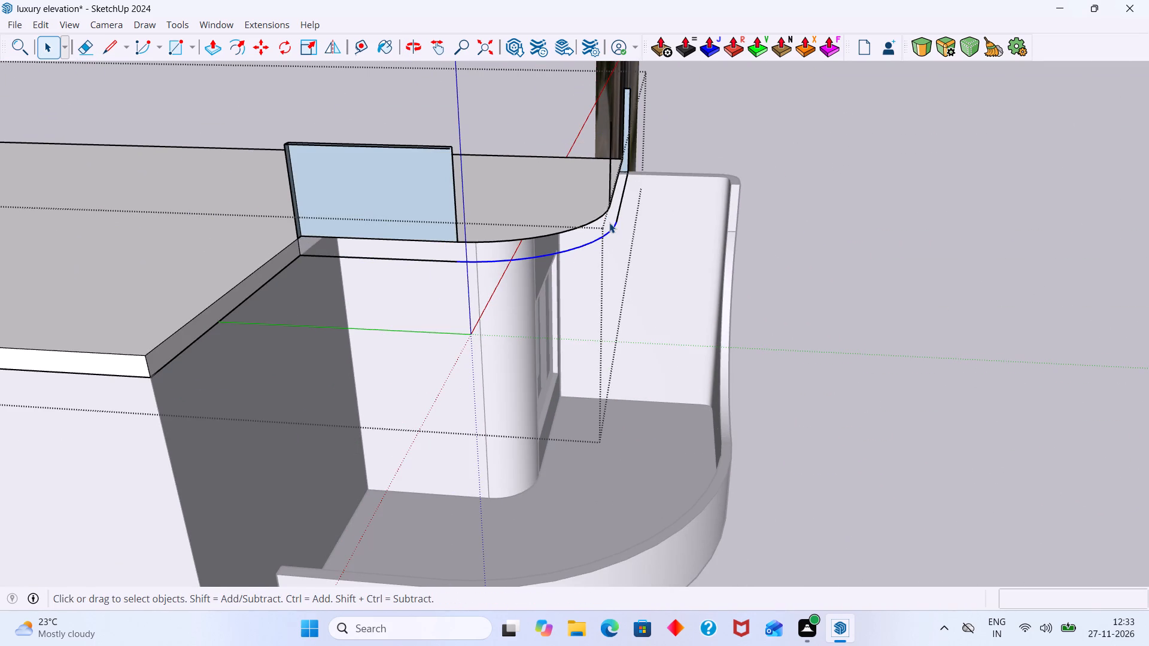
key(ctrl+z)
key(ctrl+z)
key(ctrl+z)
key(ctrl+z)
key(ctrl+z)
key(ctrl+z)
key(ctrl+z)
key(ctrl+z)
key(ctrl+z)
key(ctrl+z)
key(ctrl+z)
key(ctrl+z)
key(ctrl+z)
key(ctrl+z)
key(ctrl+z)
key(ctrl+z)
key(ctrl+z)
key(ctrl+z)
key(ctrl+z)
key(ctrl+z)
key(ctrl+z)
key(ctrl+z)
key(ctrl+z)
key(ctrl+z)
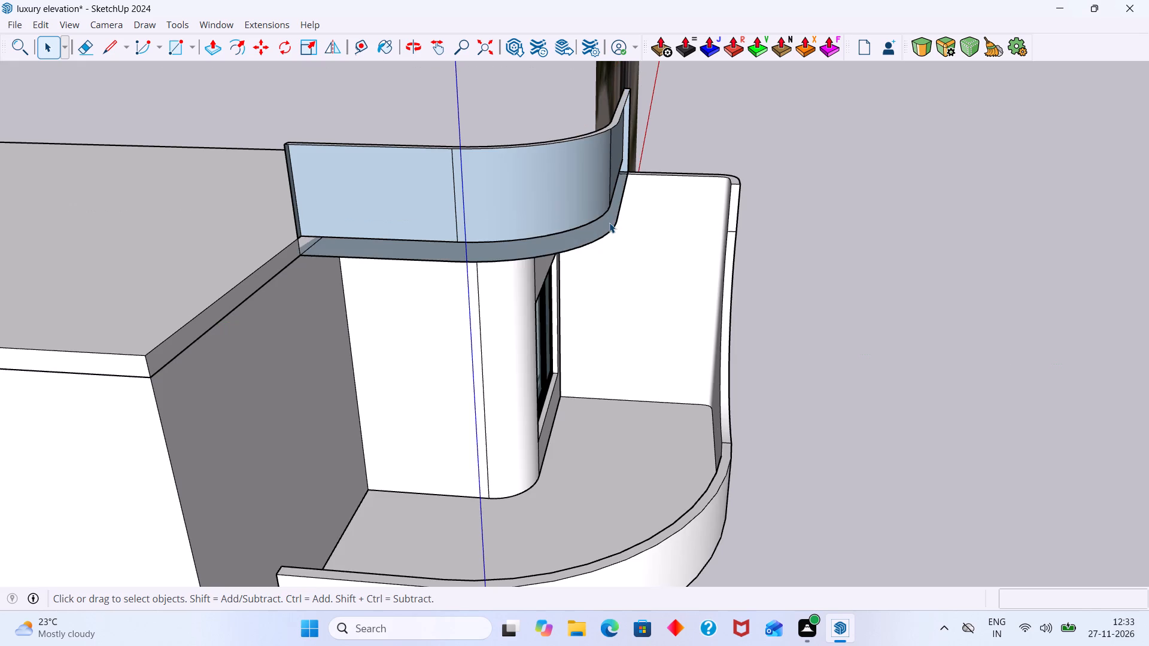
Erase the whole roof slab and upper parapet group from the top of the upper-floor walls.
scroll(566, 254, down, 6)
scroll(415, 316, up, 4)
click(372, 288)
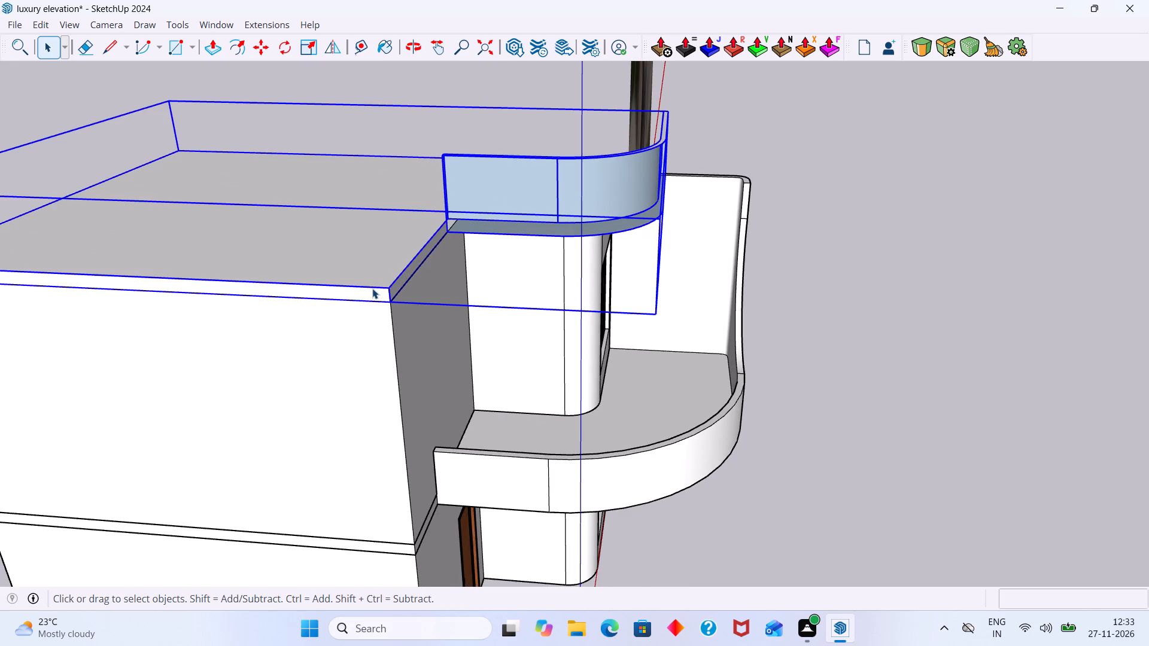
right_click(372, 288)
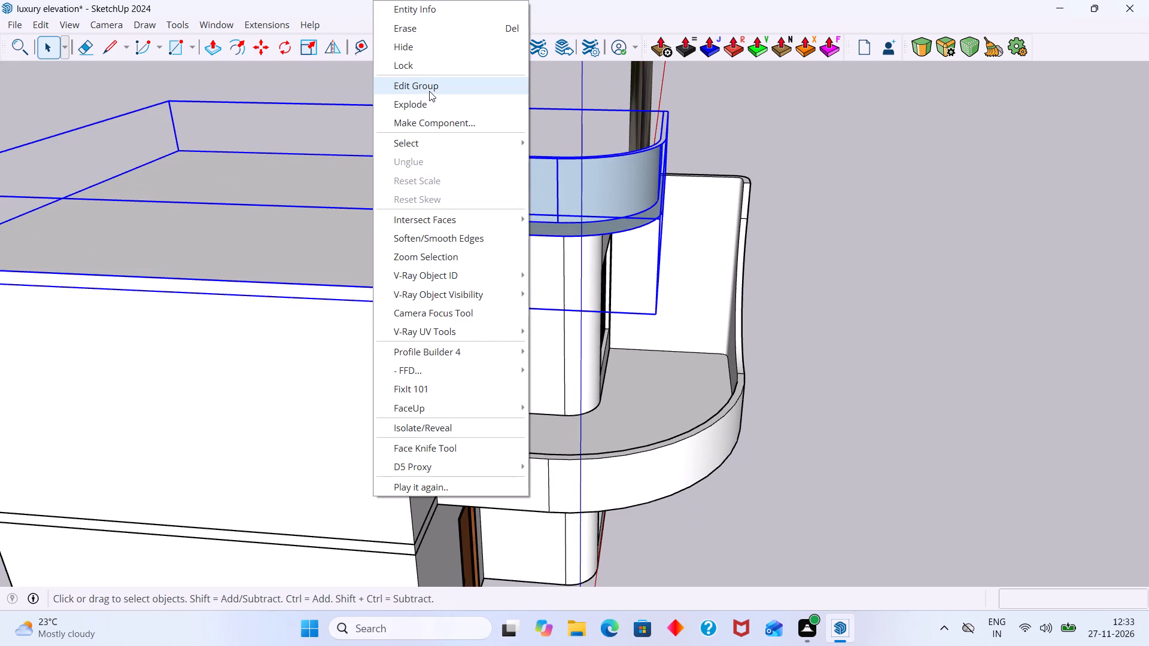
click(425, 33)
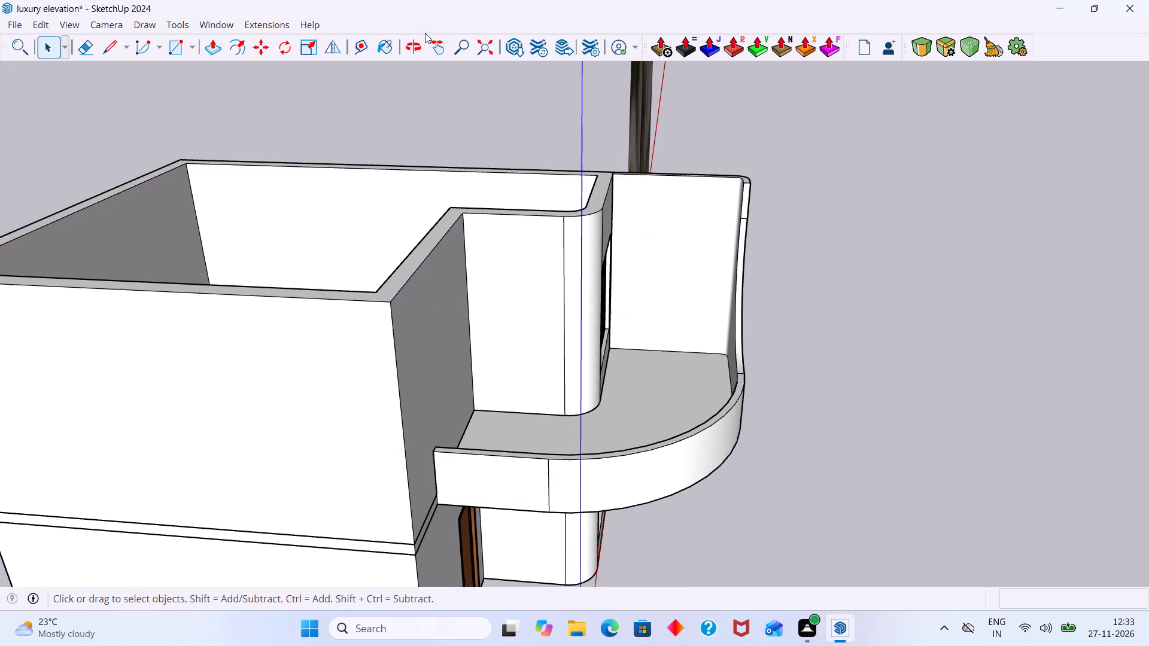
scroll(607, 206, down, 8)
click(767, 206)
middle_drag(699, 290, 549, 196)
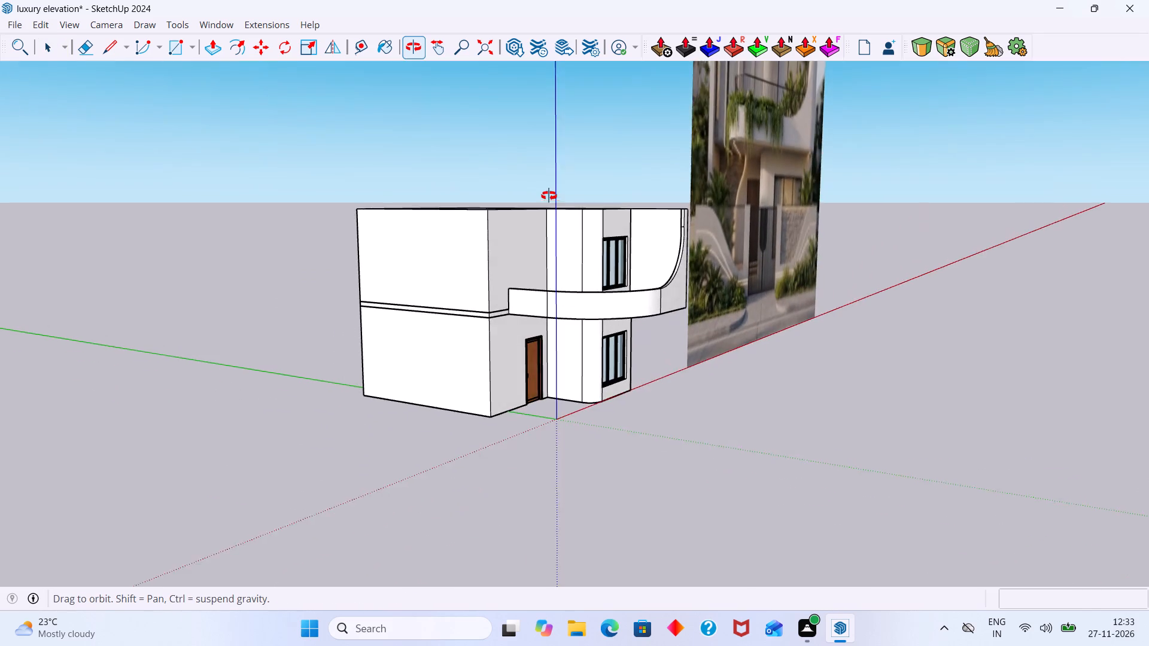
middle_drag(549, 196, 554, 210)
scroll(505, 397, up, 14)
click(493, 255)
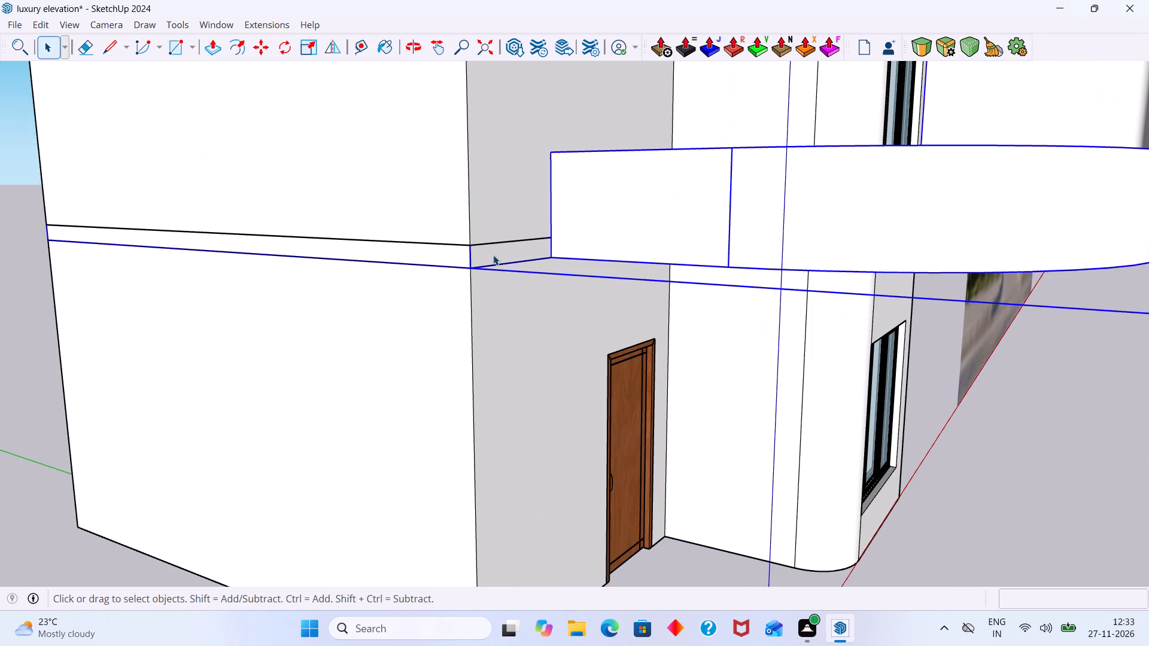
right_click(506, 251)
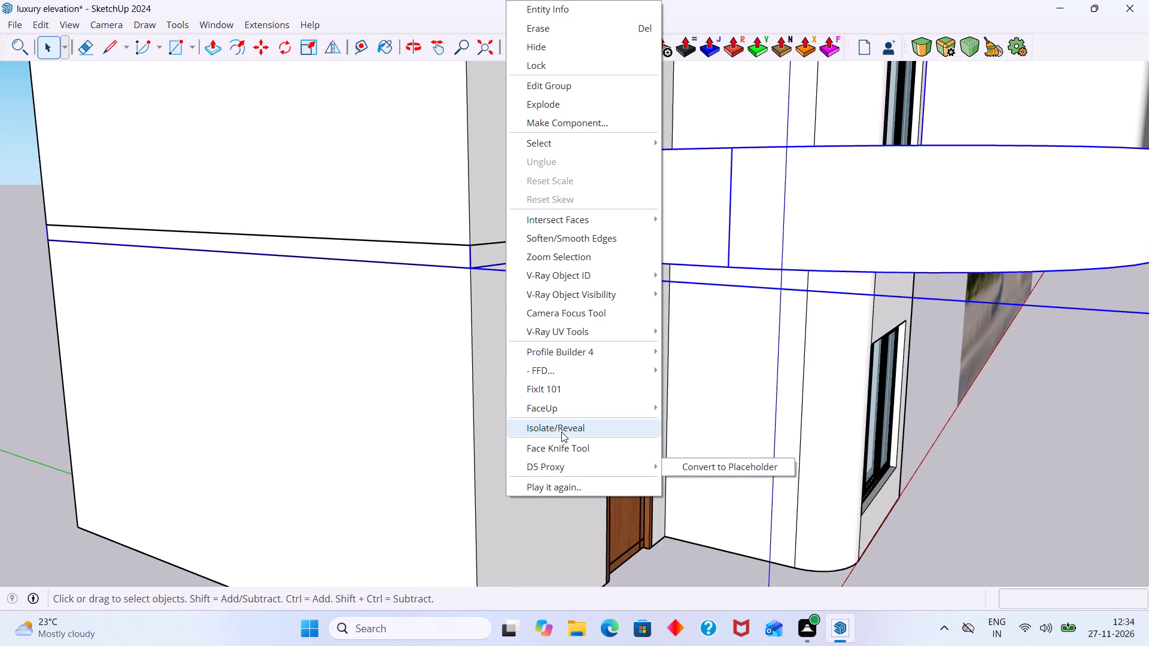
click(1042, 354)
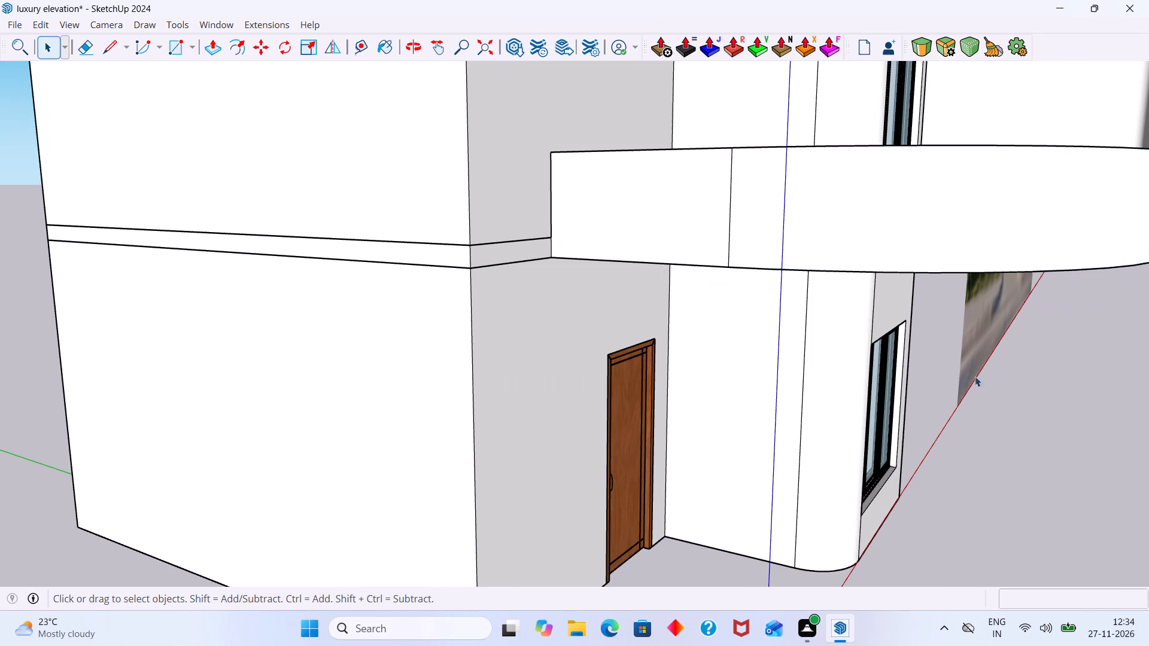
Copy the first-floor slab and curved balcony wall group 10' 6" straight up onto the upper-floor walls.
click(598, 246)
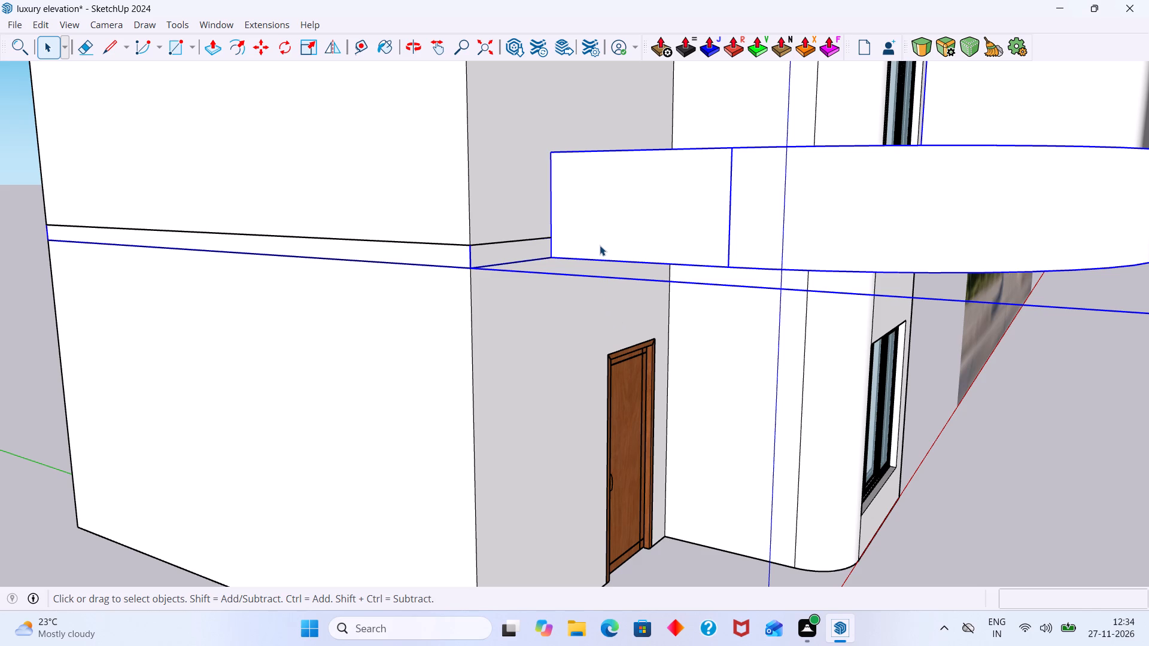
key(m)
click(472, 270)
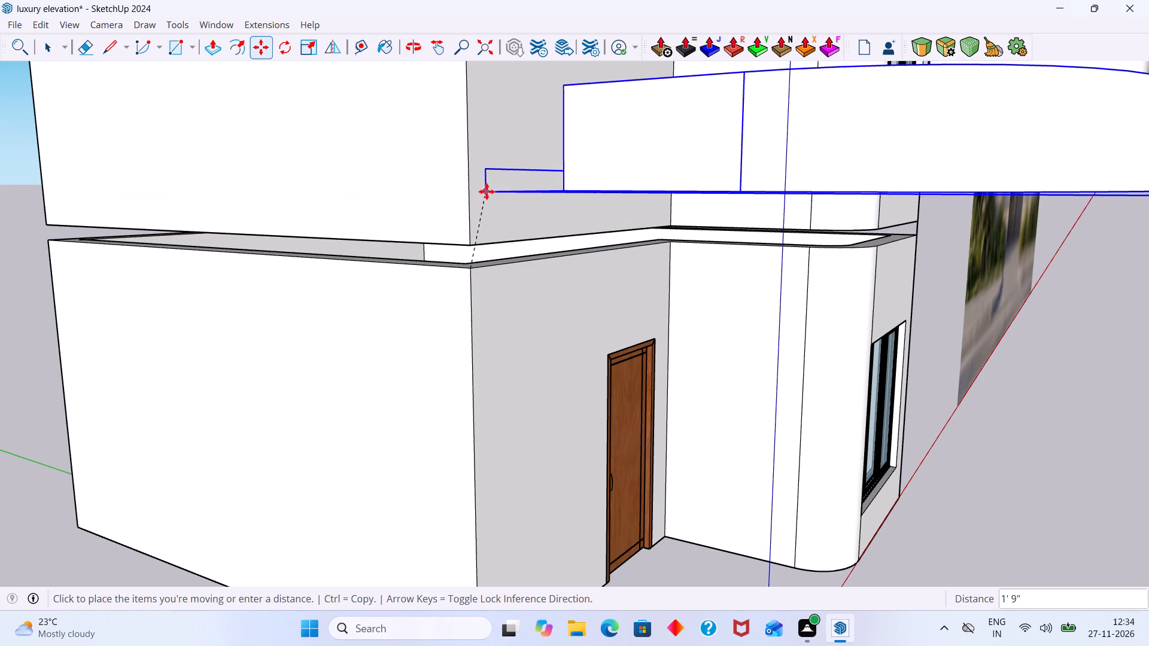
scroll(519, 172, down, 13)
shift+middle_drag(545, 166, 501, 303)
scroll(464, 198, up, 2)
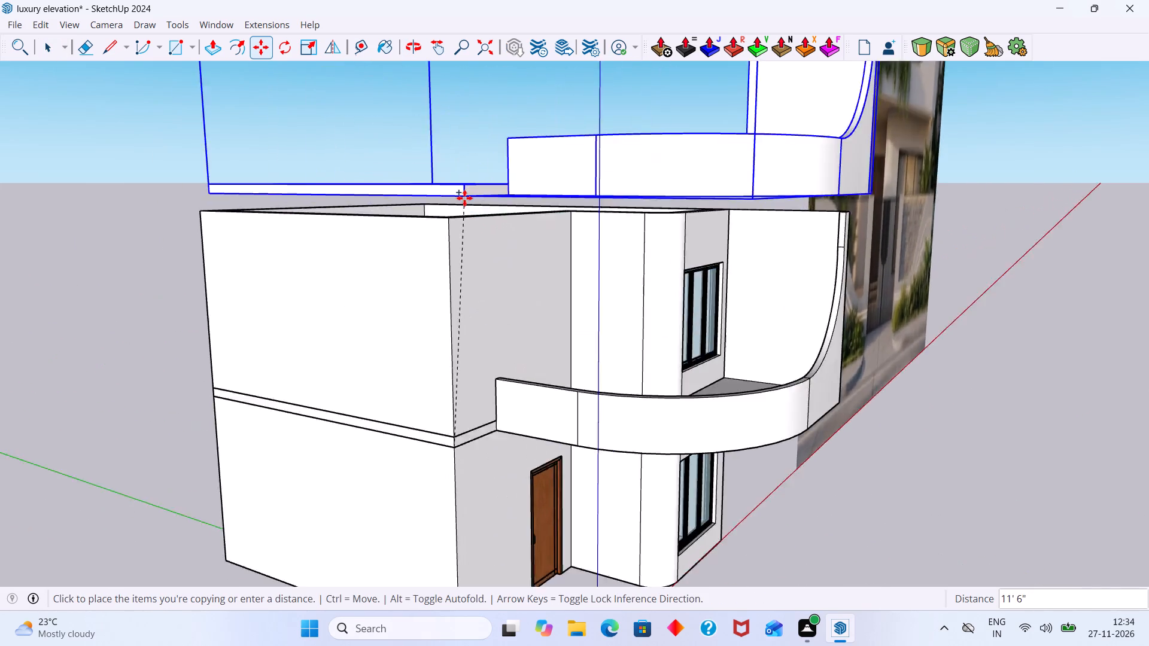
scroll(464, 198, up, 5)
middle_drag(445, 234, 421, 290)
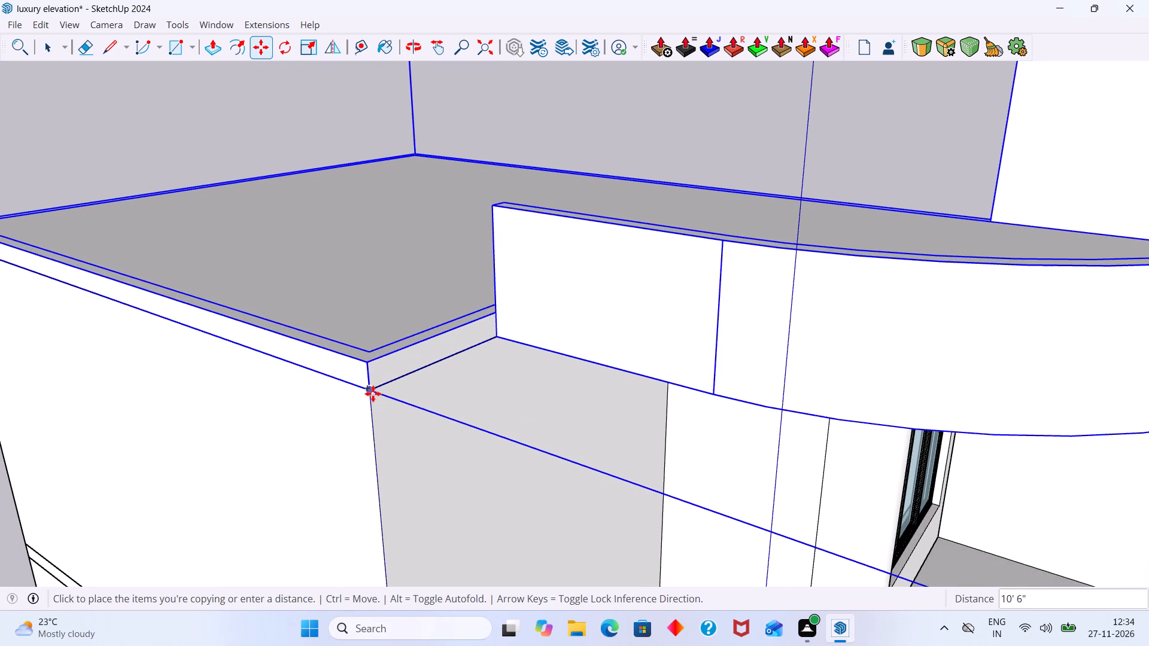
click(372, 392)
key(space)
scroll(519, 356, down, 13)
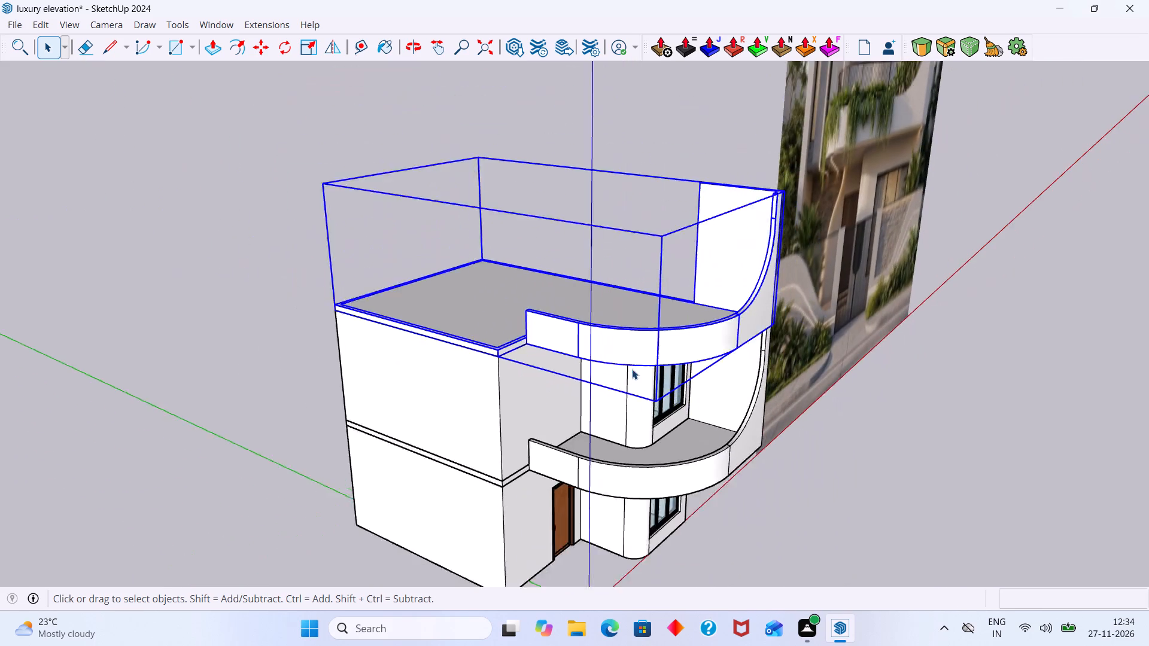
scroll(632, 369, down, 4)
click(912, 425)
Compare the front of the house and its copied roof-level slab and curved wall with the reference image.
scroll(703, 394, up, 5)
click(664, 322)
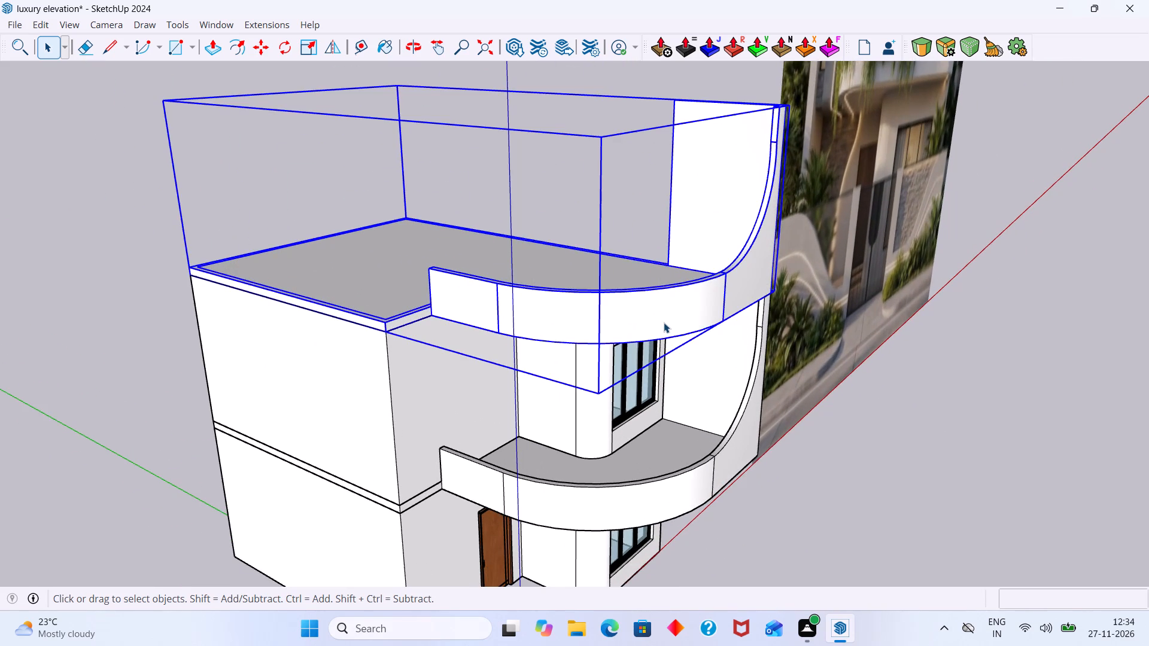
scroll(717, 319, down, 4)
click(911, 450)
middle_drag(882, 464, 869, 458)
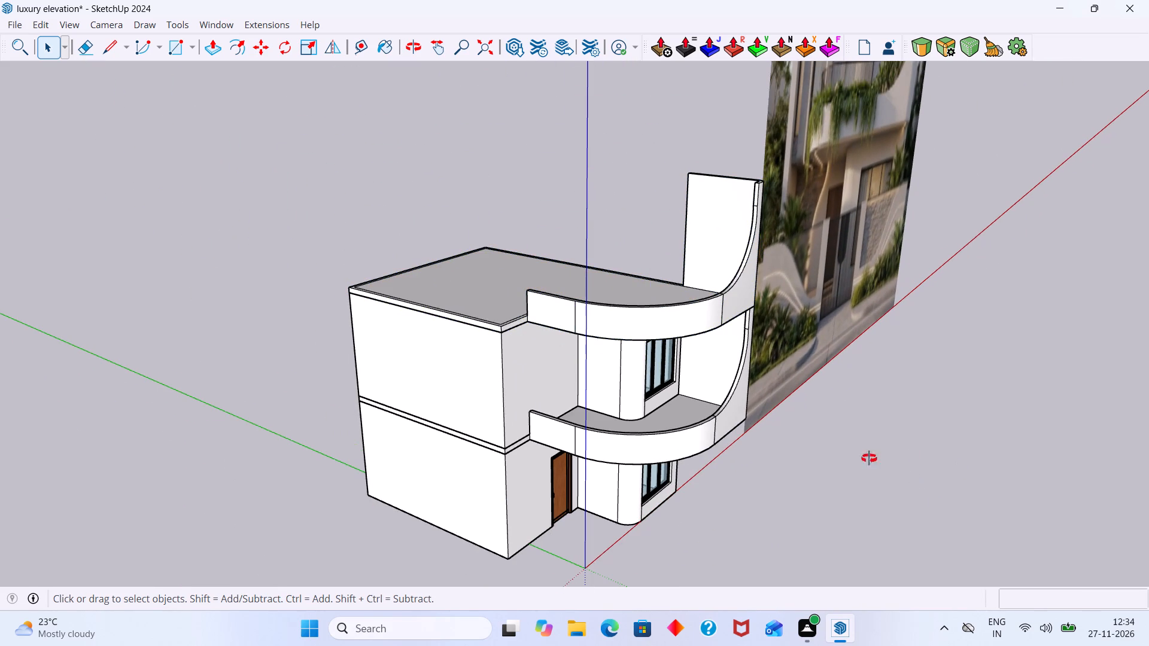
middle_drag(869, 458, 588, 380)
scroll(655, 400, down, 12)
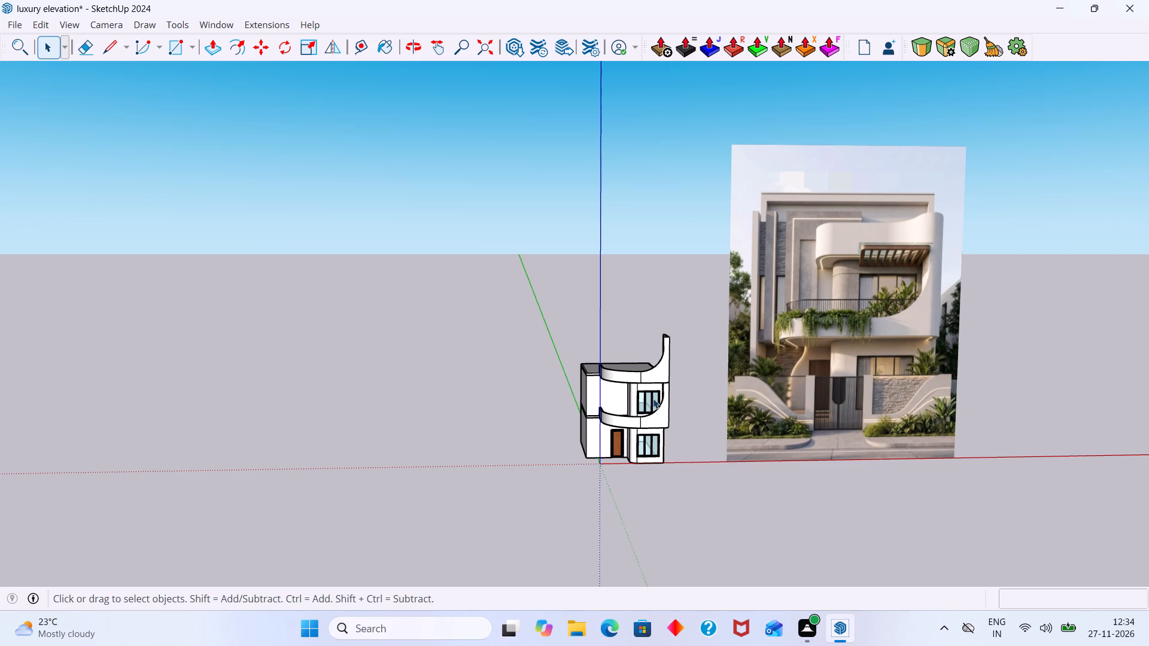
scroll(650, 394, up, 2)
middle_drag(624, 401, 627, 352)
Examine the copied group's tall side wall and its joint with the storey below against the reference image.
scroll(712, 379, up, 14)
middle_drag(683, 354, 542, 409)
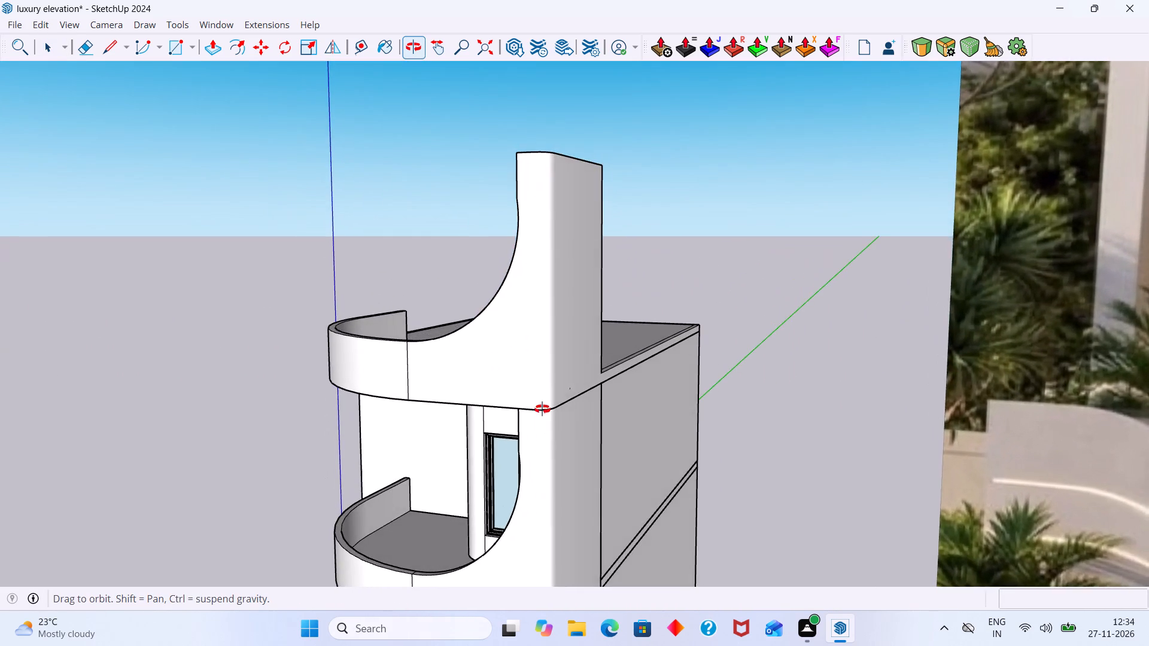
middle_drag(542, 409, 541, 410)
scroll(532, 414, up, 11)
middle_drag(585, 380, 564, 382)
scroll(564, 382, up, 1)
scroll(564, 382, down, 8)
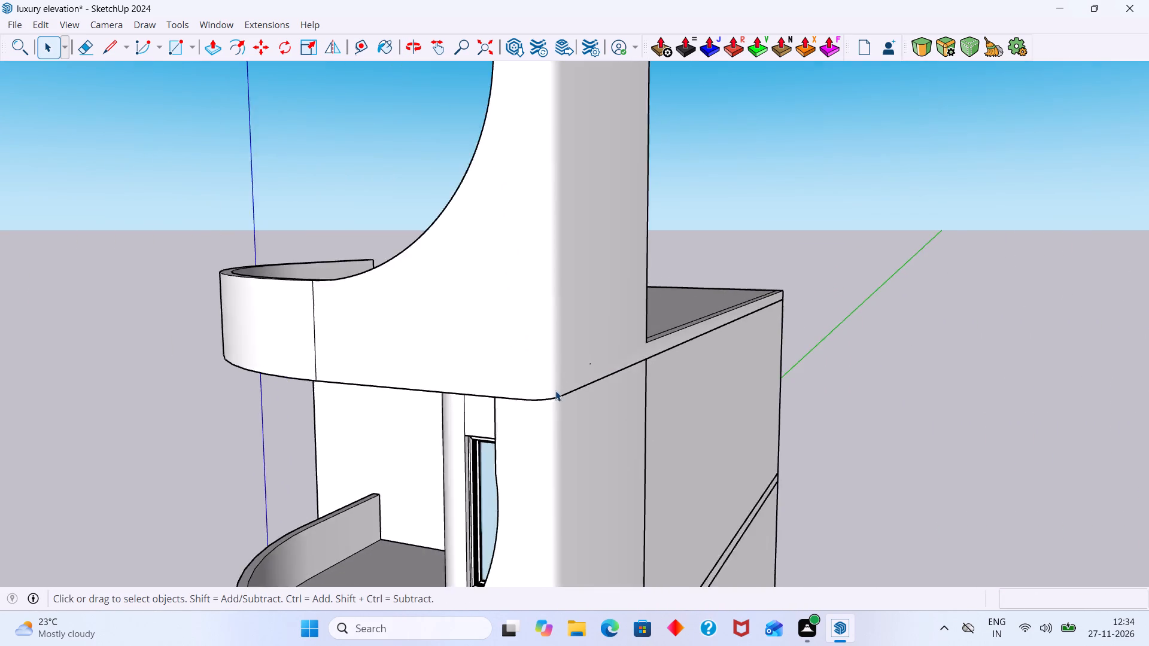
scroll(555, 391, down, 20)
scroll(555, 391, down, 3)
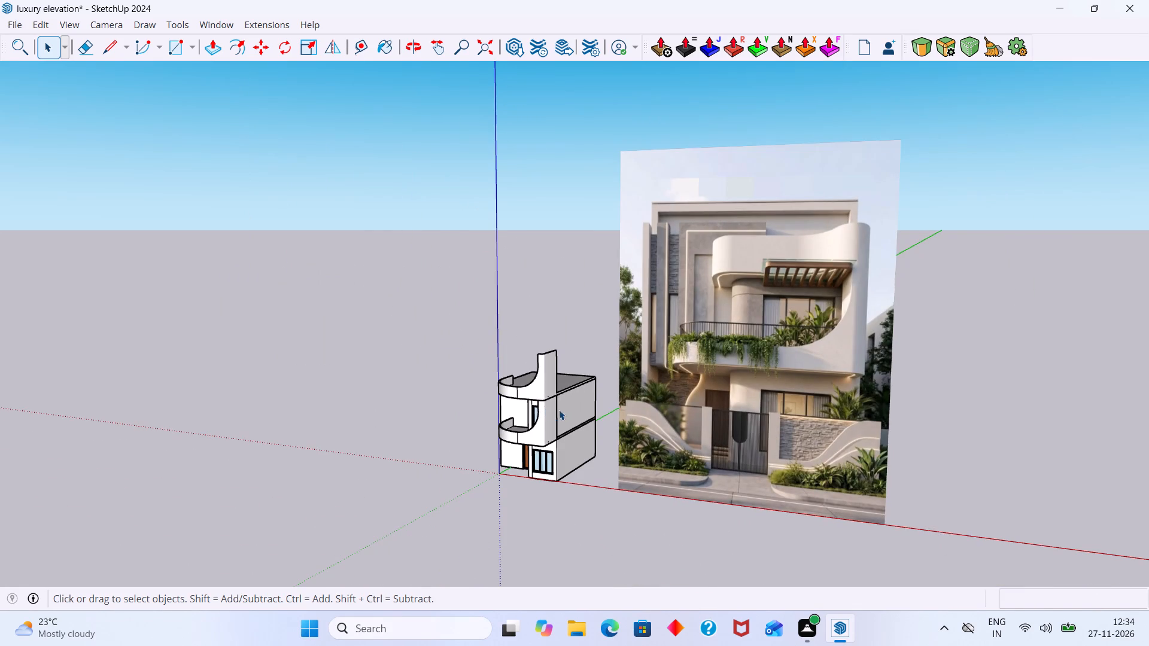
scroll(551, 404, up, 7)
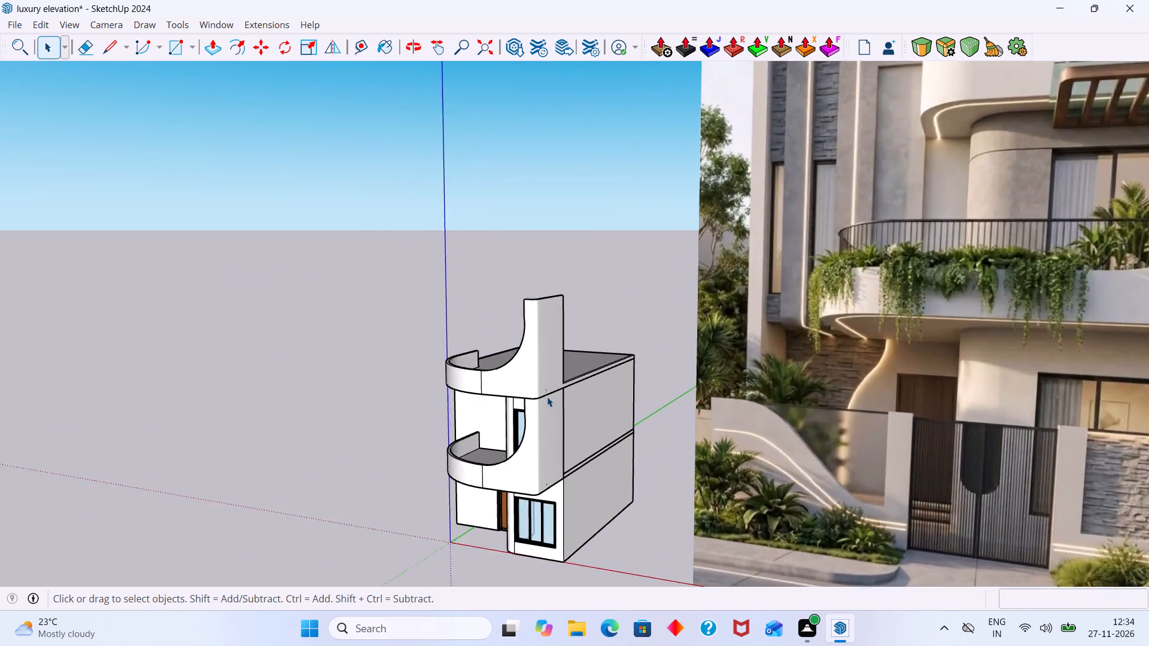
scroll(547, 397, up, 12)
scroll(545, 394, down, 17)
scroll(546, 405, down, 4)
middle_drag(546, 406, 630, 413)
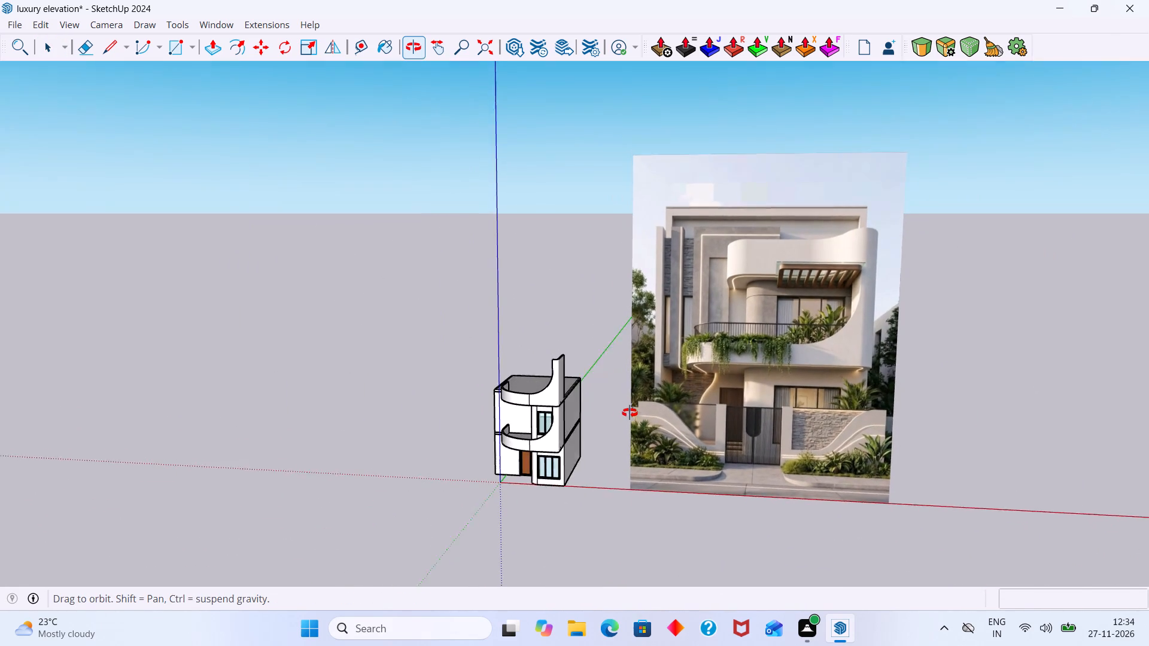
Compare the house's overall massing and stacked curved walls with the reference image from raised and front angles.
middle_drag(630, 413, 774, 426)
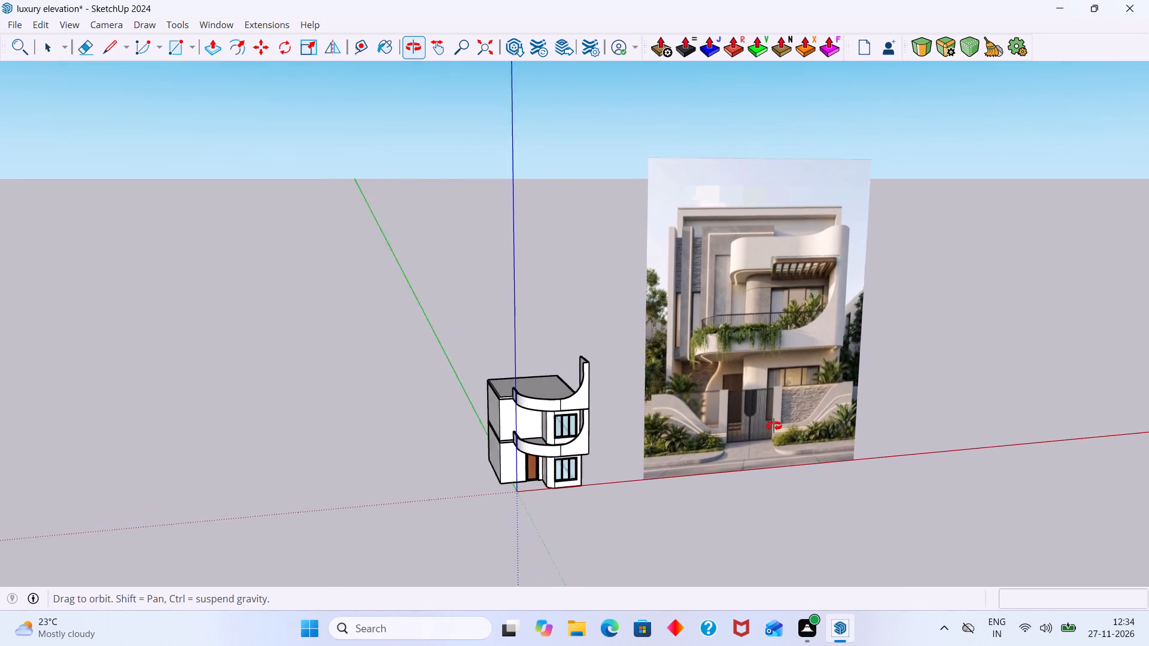
middle_drag(774, 426, 803, 428)
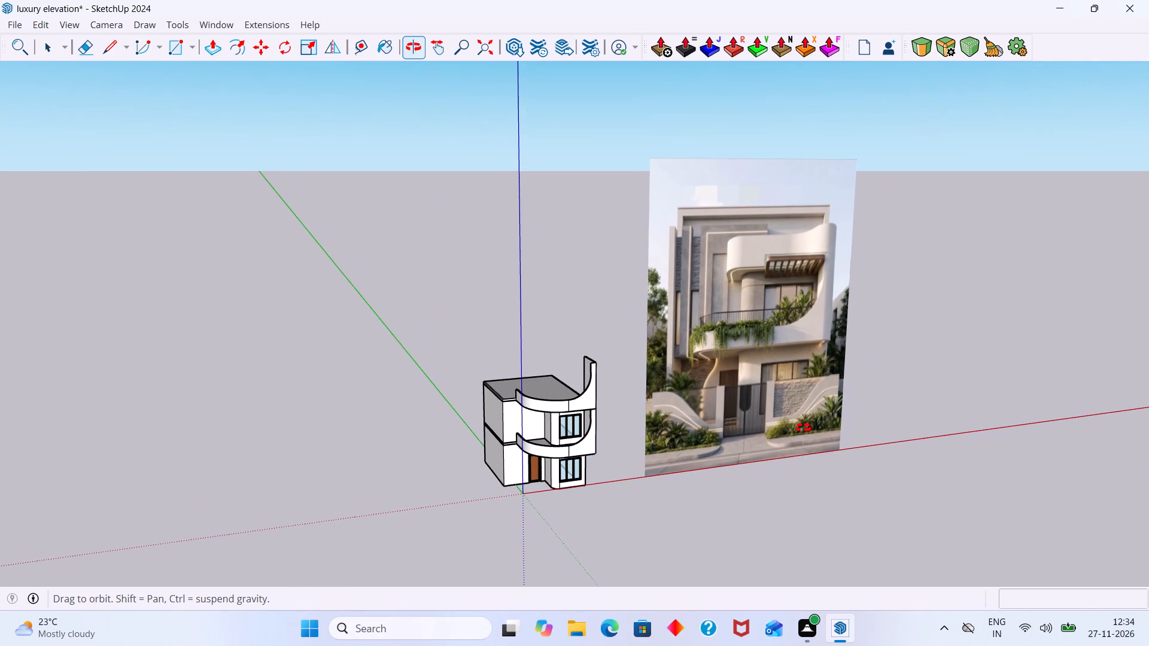
middle_drag(803, 428, 802, 427)
middle_drag(589, 466, 669, 569)
scroll(528, 425, up, 6)
middle_drag(543, 412, 545, 419)
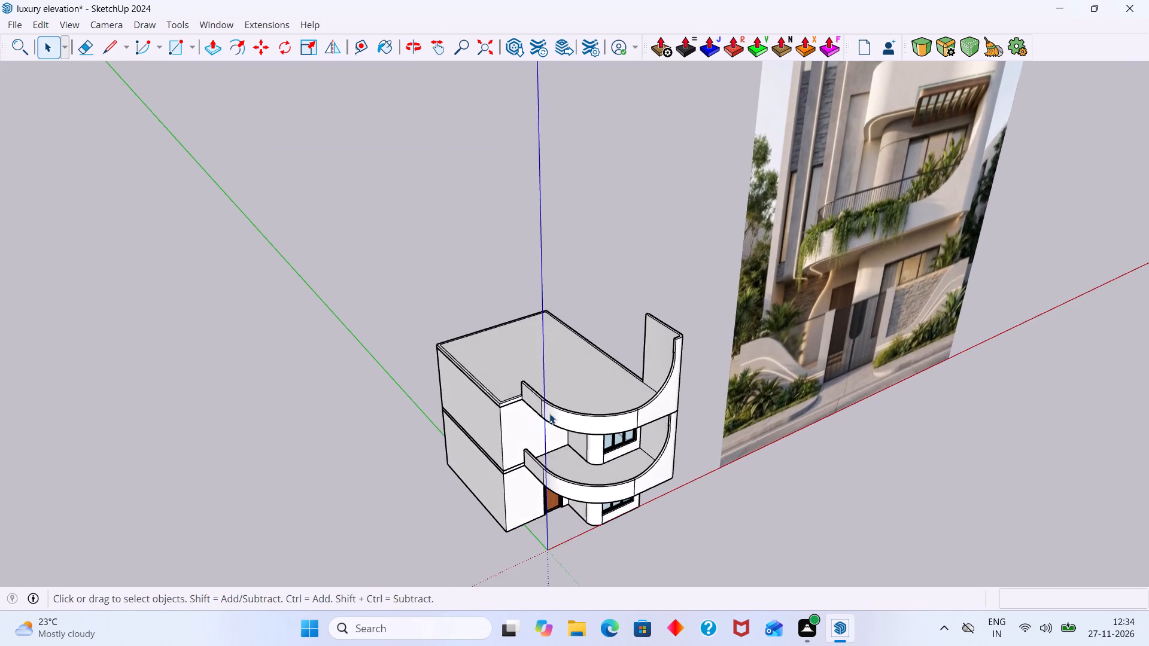
scroll(549, 413, down, 9)
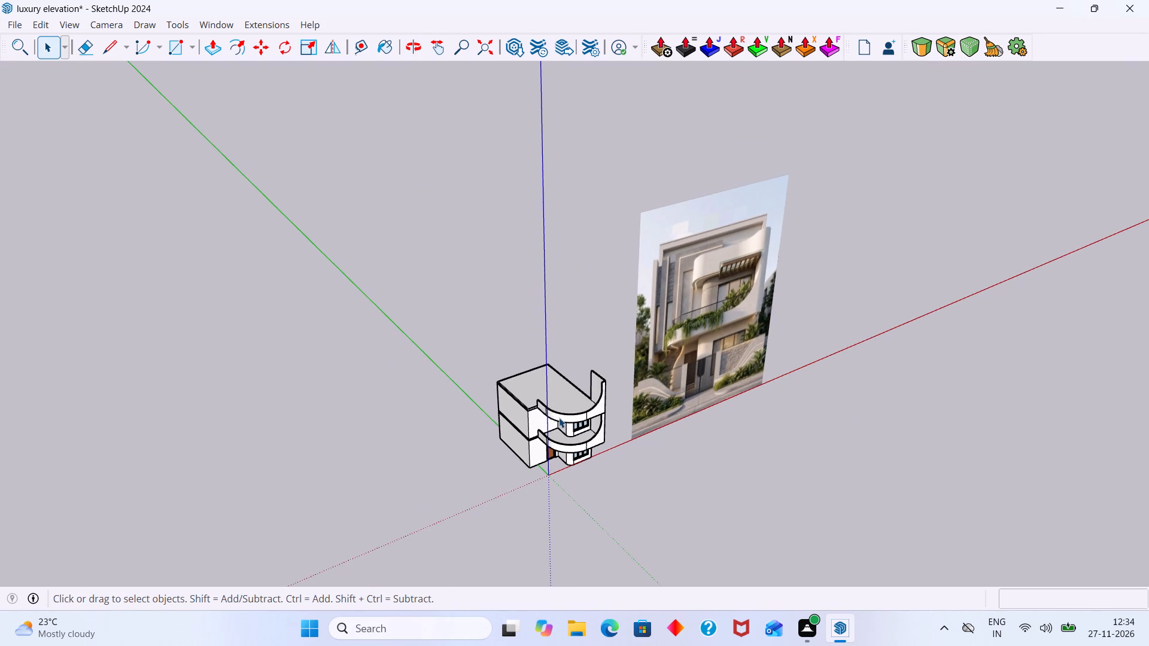
middle_drag(559, 418, 510, 300)
middle_drag(564, 395, 502, 376)
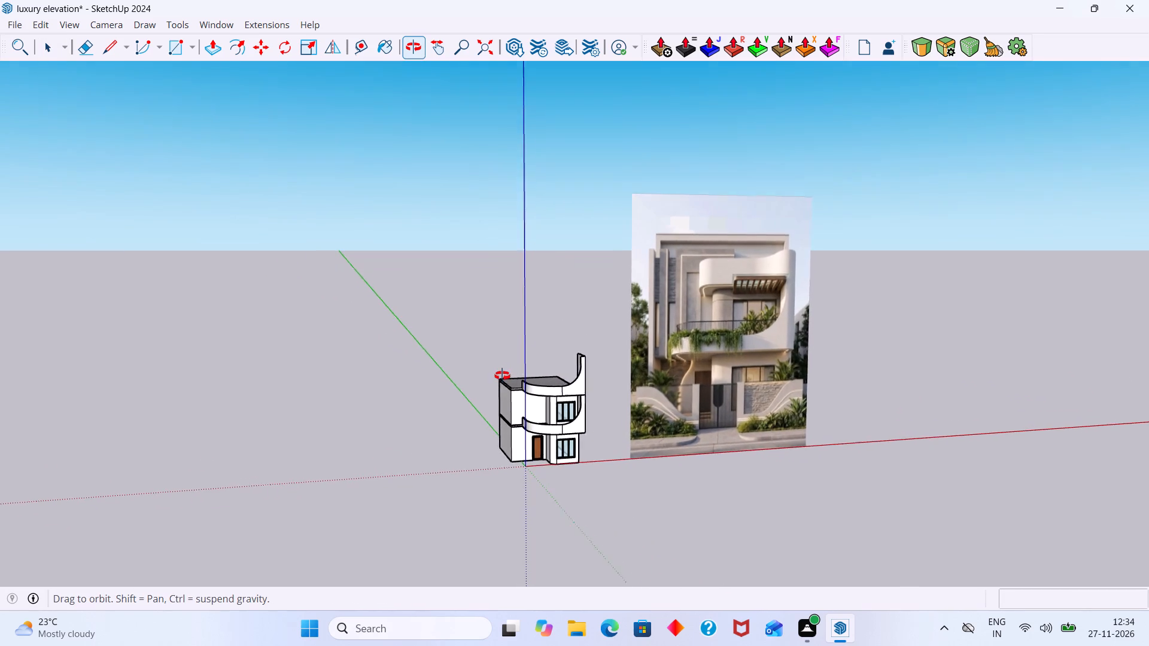
middle_drag(502, 376, 502, 376)
Open the roof-level slab and curved wall group for editing and examine its curved wall from below and above.
scroll(571, 379, up, 15)
click(535, 390)
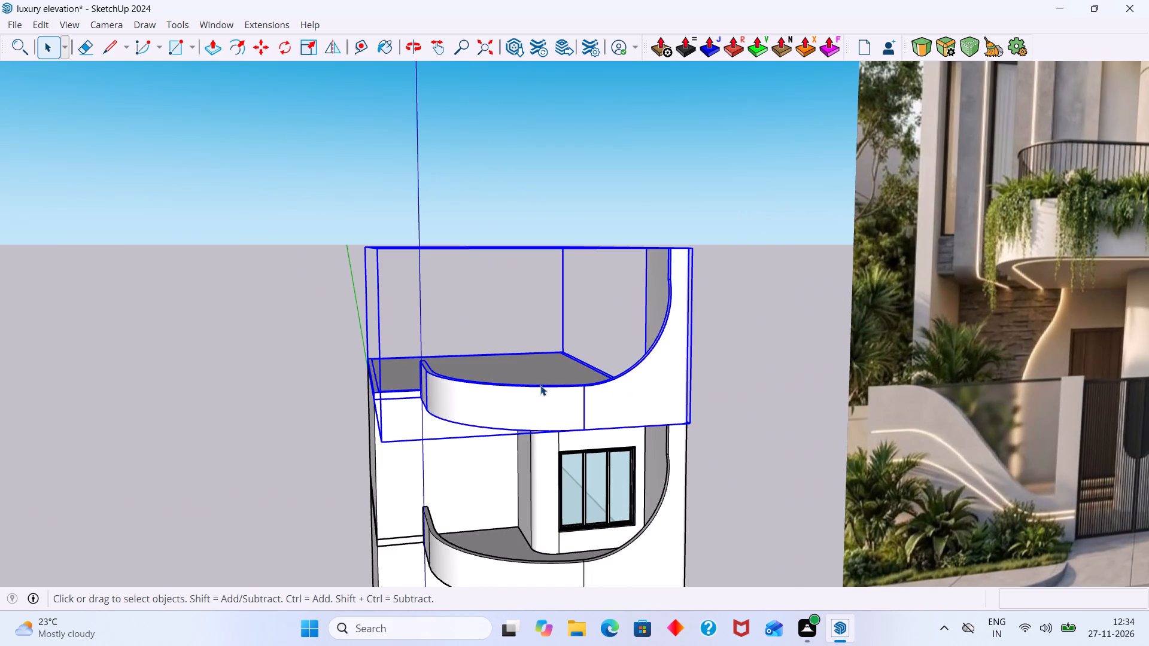
double_click(541, 385)
double_click(549, 390)
middle_drag(542, 404, 533, 323)
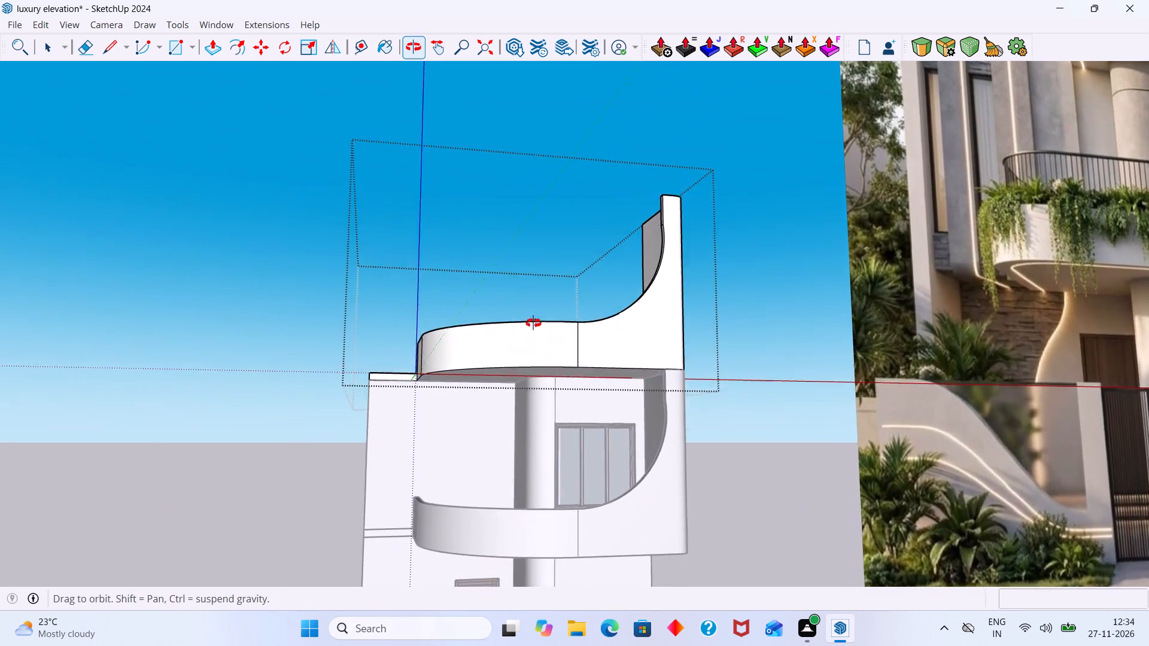
middle_drag(533, 323, 528, 312)
scroll(452, 330, up, 4)
scroll(451, 330, down, 1)
scroll(451, 333, up, 5)
middle_drag(390, 376, 542, 435)
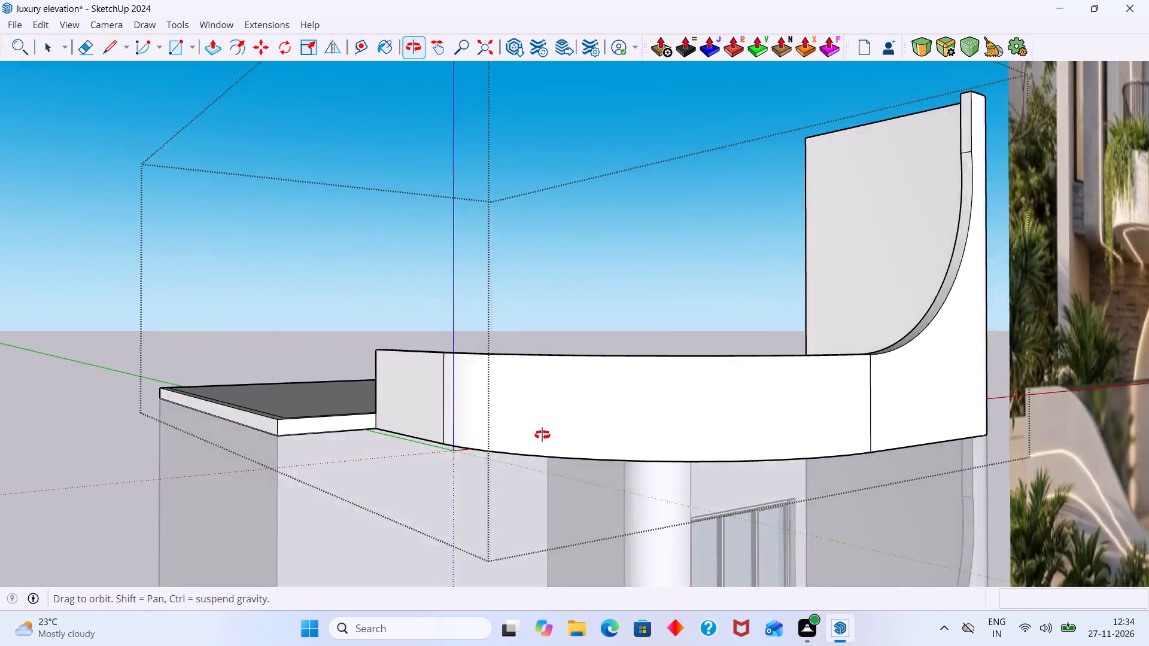
middle_drag(542, 435, 445, 419)
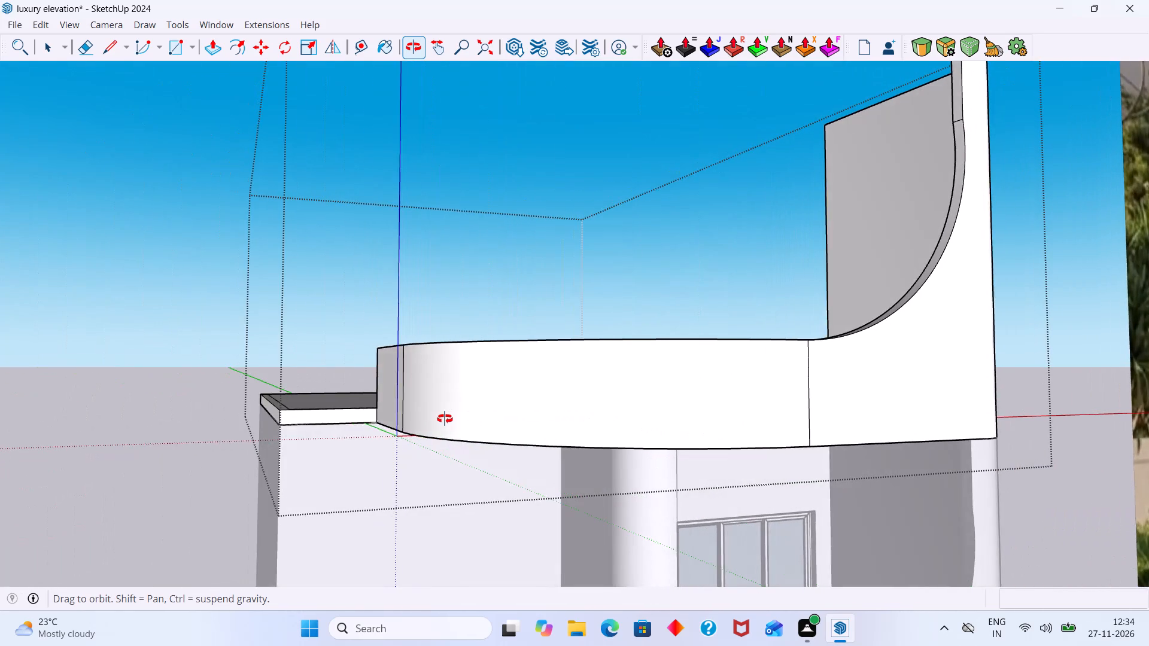
middle_drag(445, 419, 493, 513)
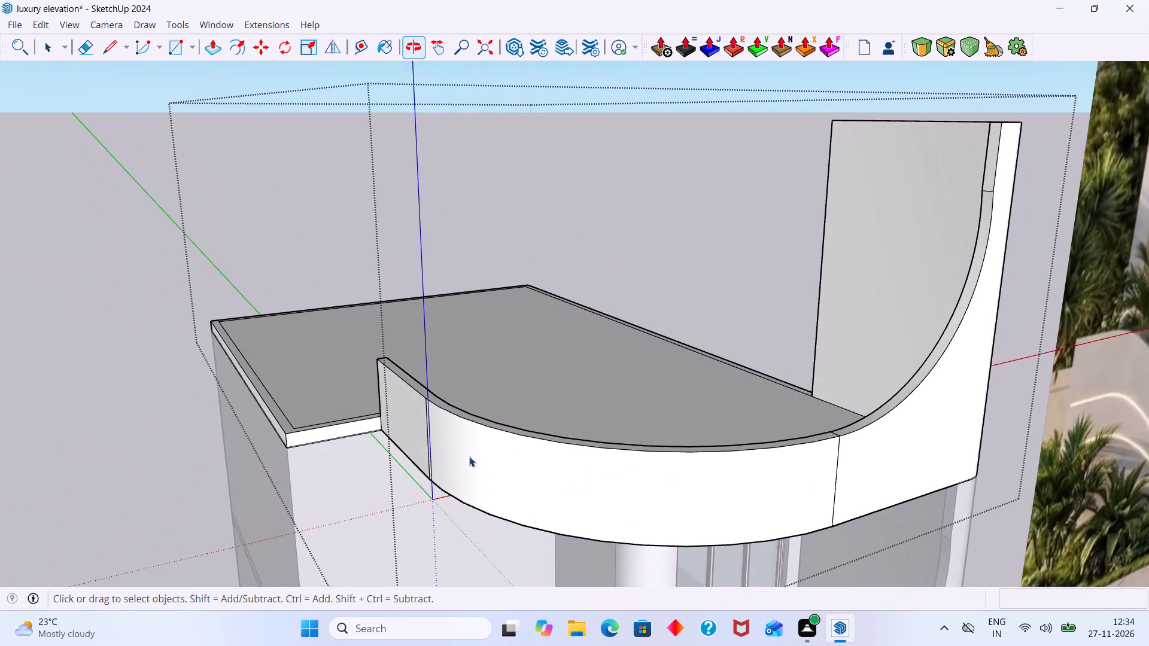
scroll(467, 453, up, 5)
scroll(469, 453, down, 13)
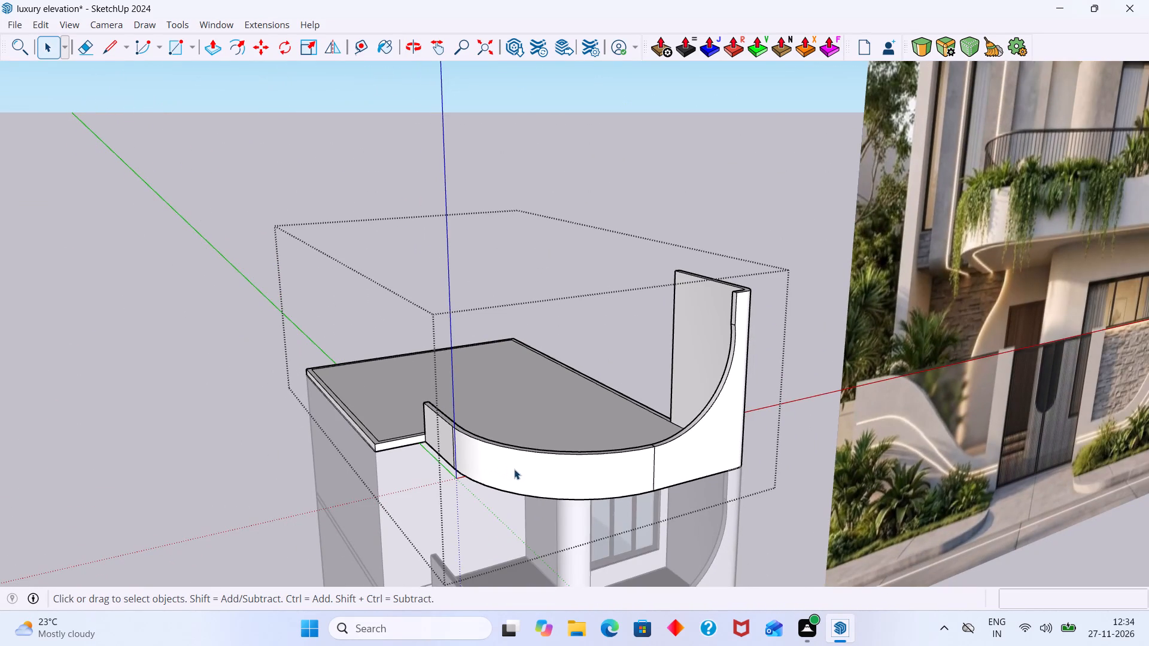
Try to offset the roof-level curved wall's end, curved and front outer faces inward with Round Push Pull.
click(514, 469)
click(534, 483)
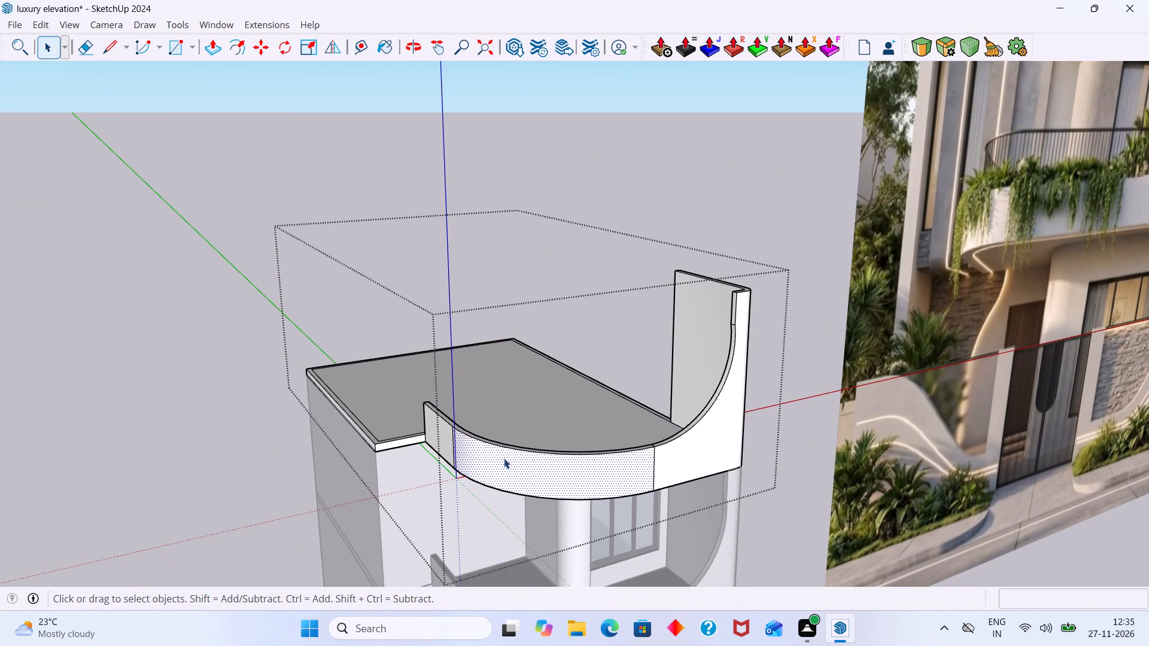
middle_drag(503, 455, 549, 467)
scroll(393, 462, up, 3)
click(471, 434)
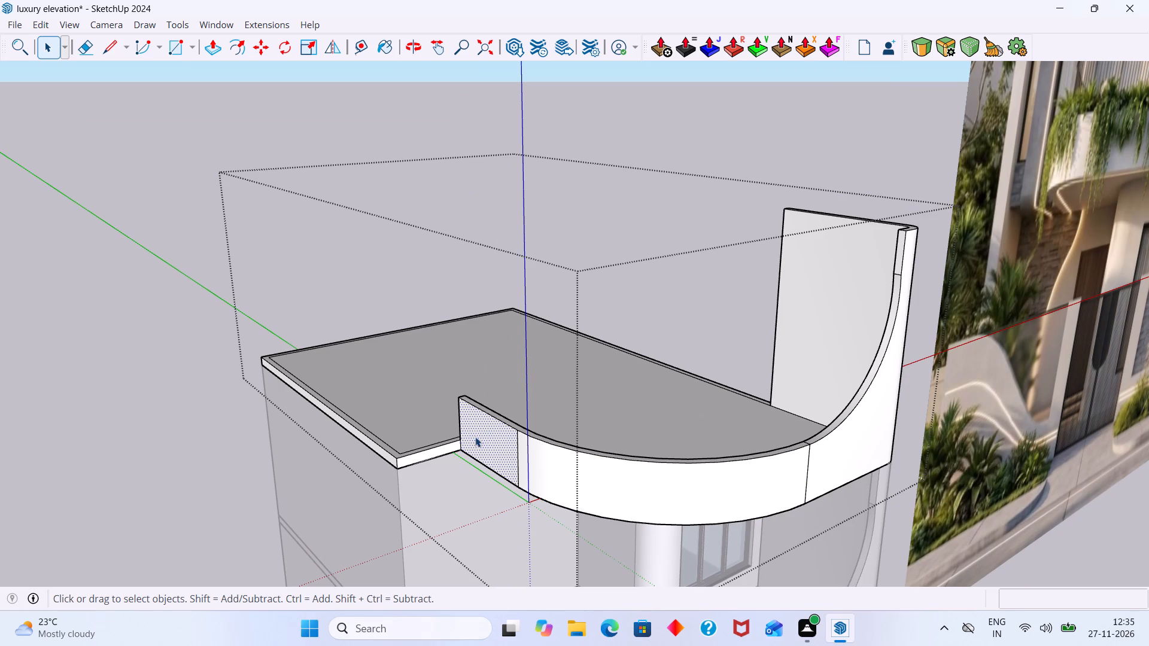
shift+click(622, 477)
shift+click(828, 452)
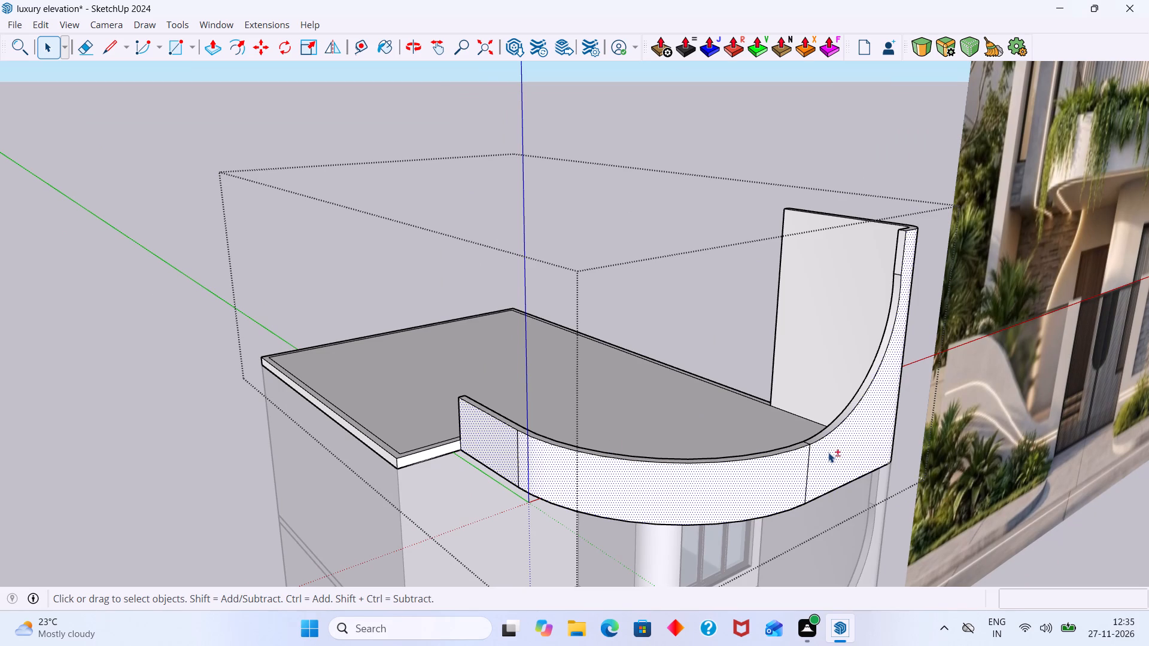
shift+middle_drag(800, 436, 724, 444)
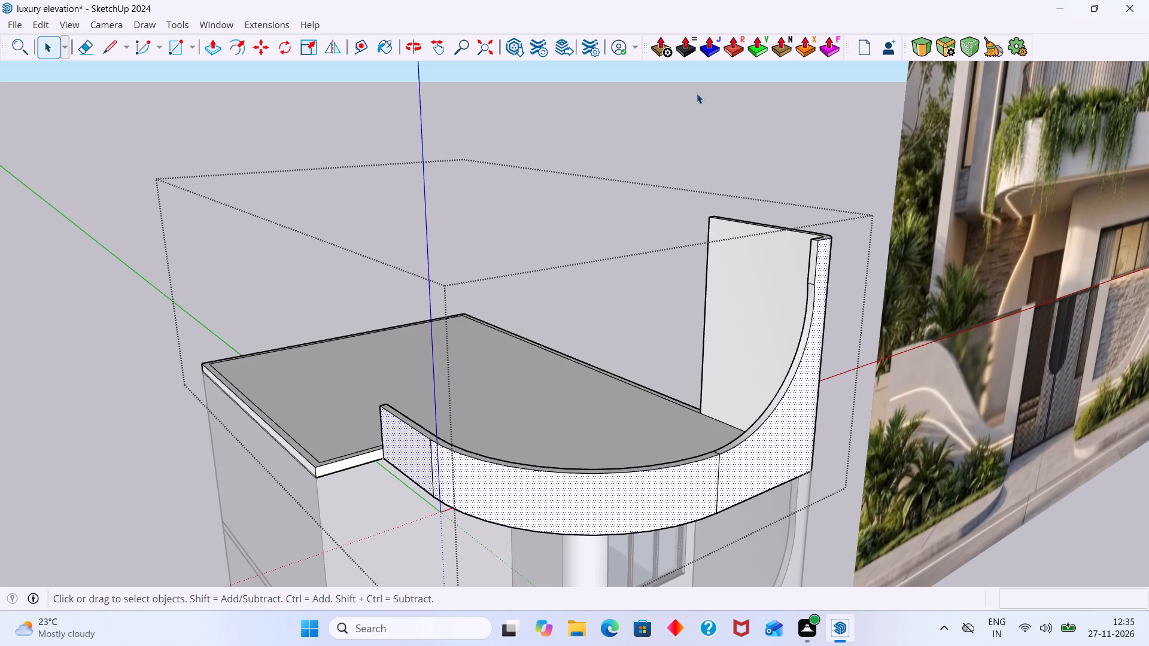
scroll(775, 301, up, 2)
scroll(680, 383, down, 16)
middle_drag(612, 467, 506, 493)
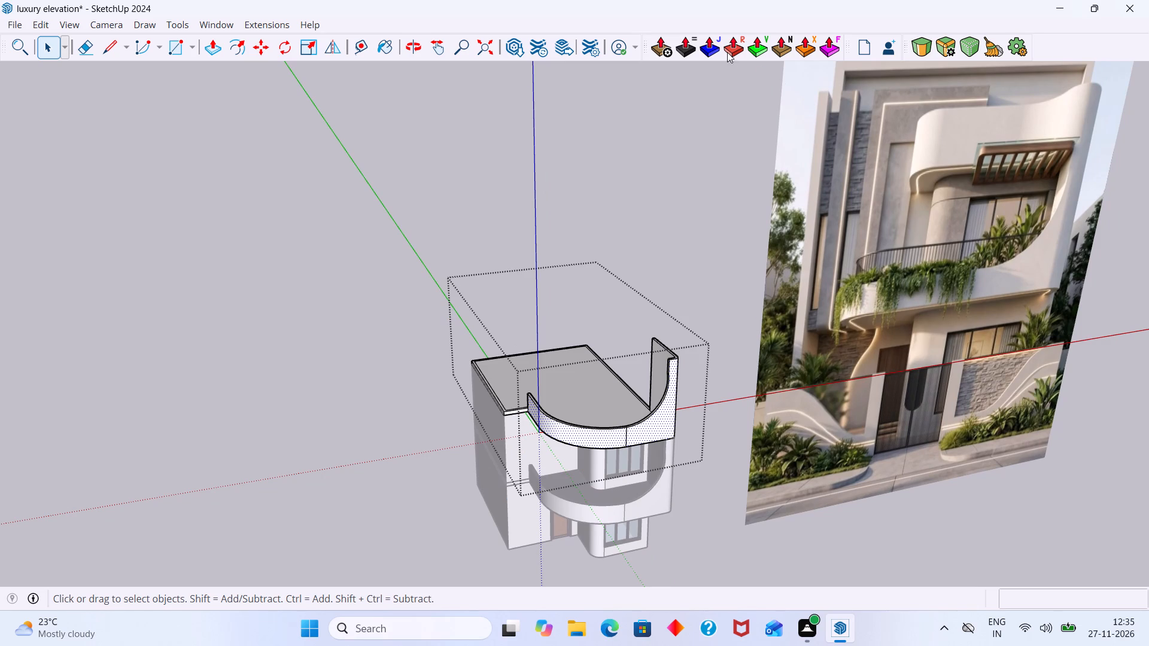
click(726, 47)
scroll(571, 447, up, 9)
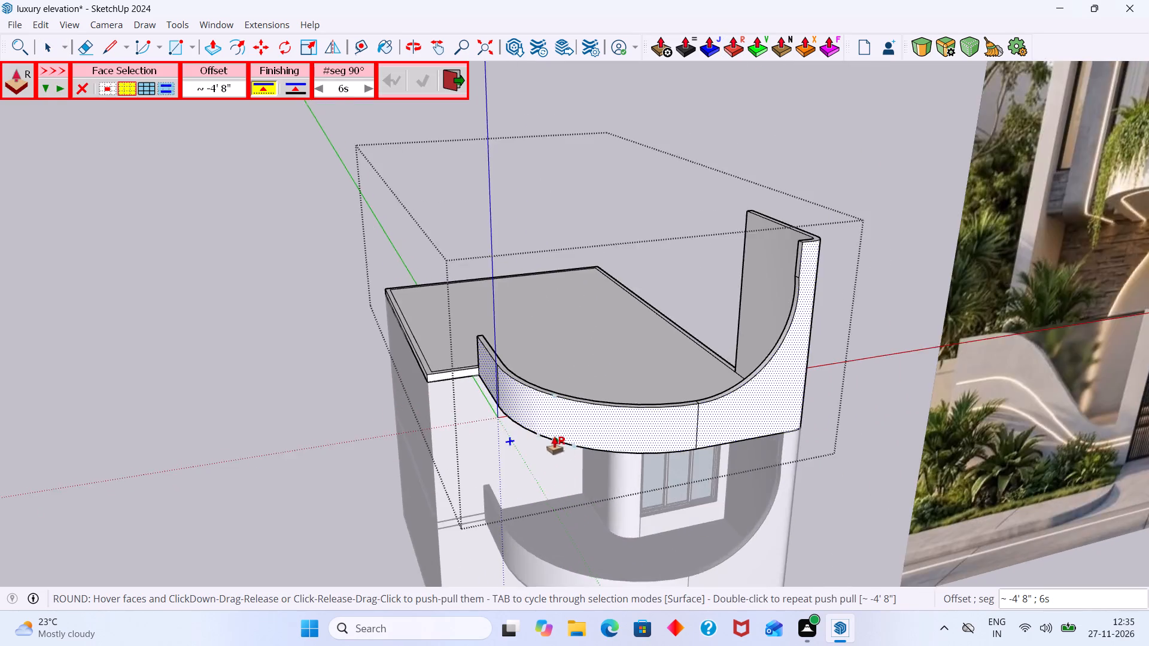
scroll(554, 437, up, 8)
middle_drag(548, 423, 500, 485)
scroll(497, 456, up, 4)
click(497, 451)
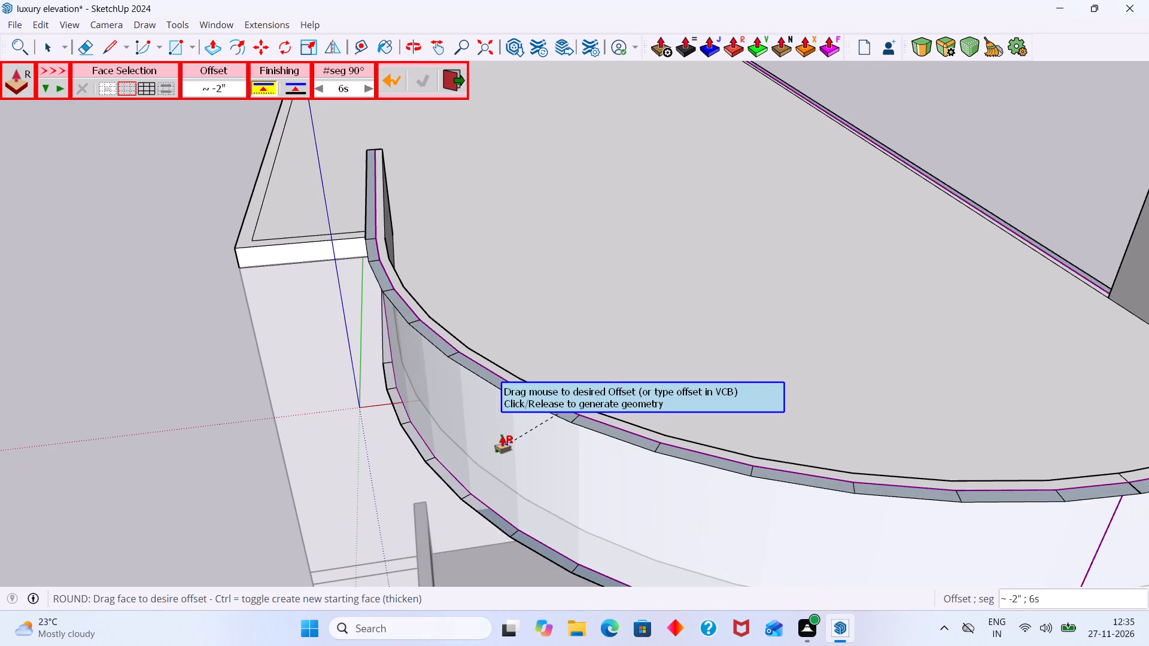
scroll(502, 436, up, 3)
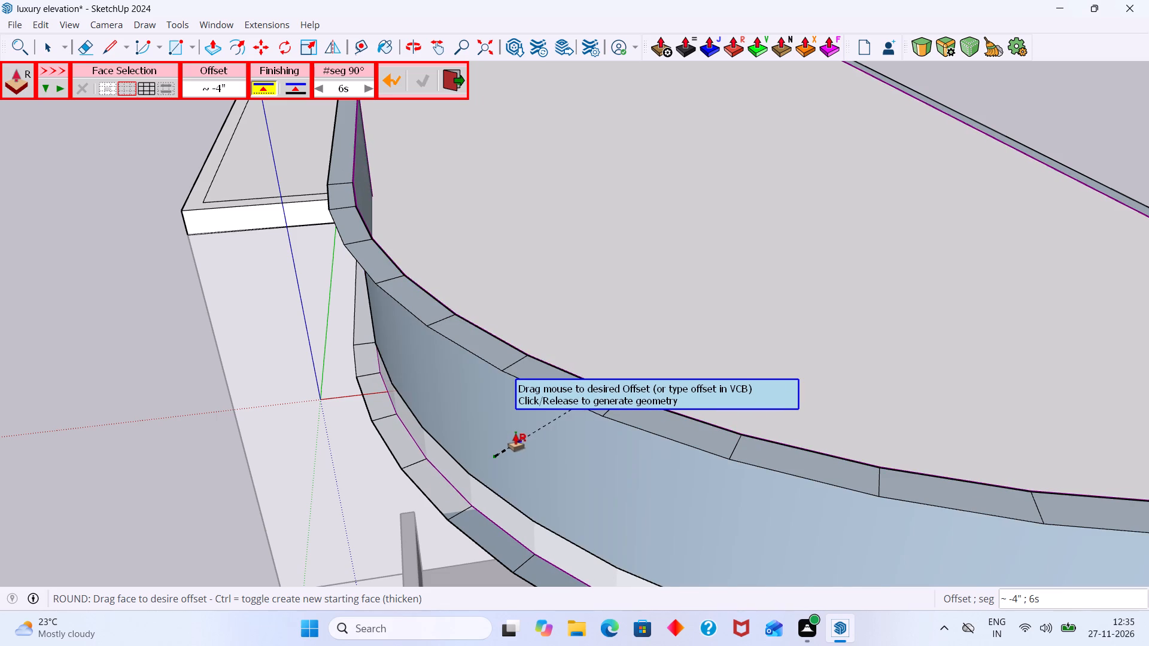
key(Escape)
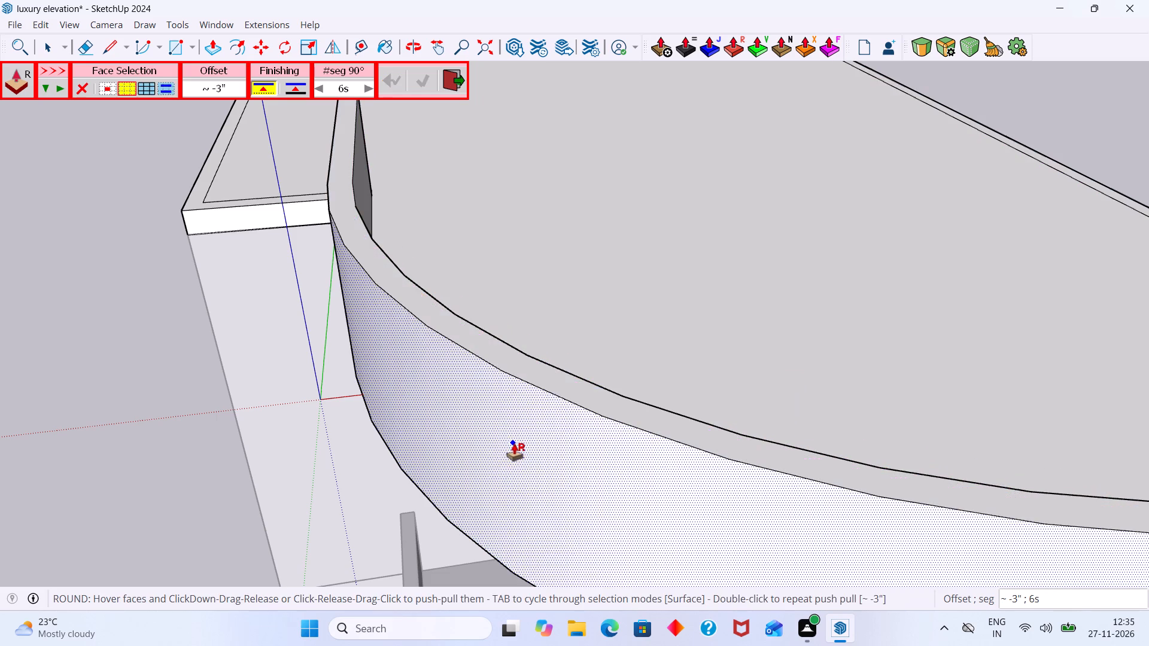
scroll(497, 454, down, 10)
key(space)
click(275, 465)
Examine the underside and outer faces of the roof-level slab and curved wall above the storey below.
scroll(408, 443, down, 2)
middle_drag(458, 459, 610, 271)
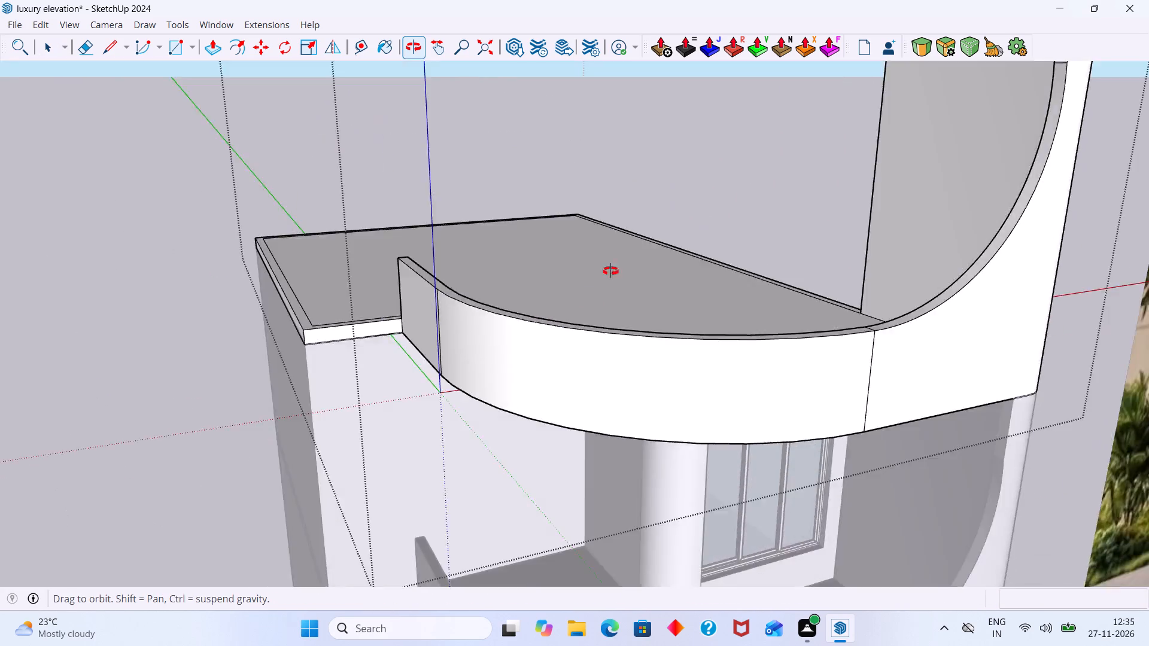
middle_drag(610, 271, 661, 209)
scroll(485, 265, up, 9)
scroll(539, 258, down, 14)
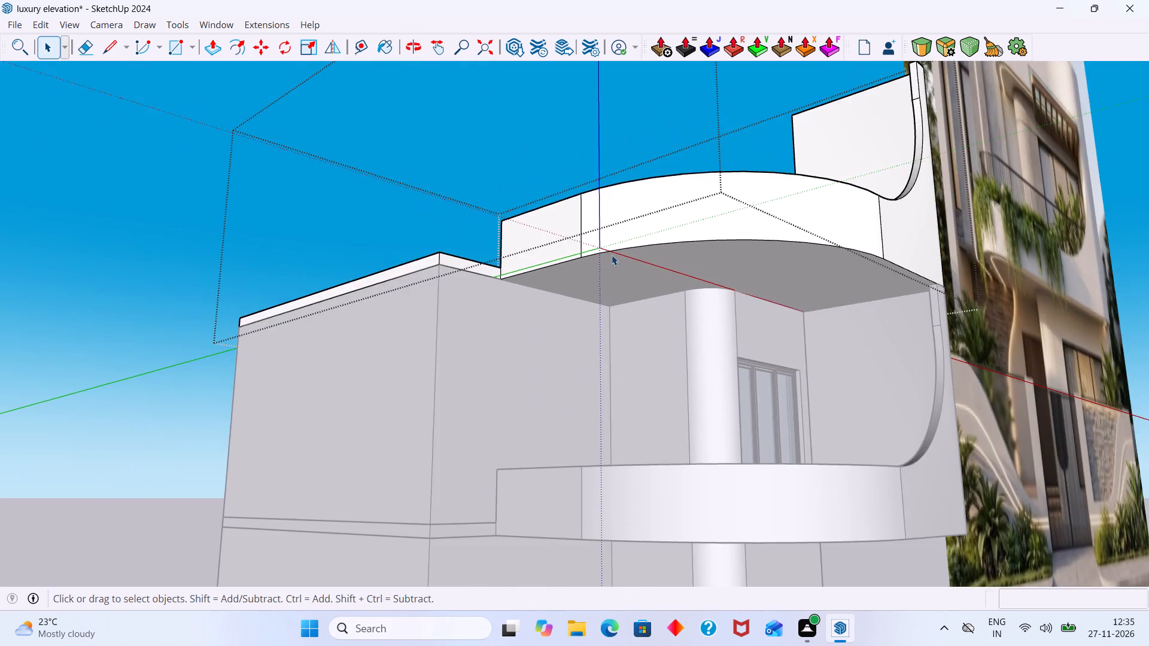
middle_drag(612, 255, 596, 358)
scroll(587, 316, up, 2)
scroll(651, 300, down, 9)
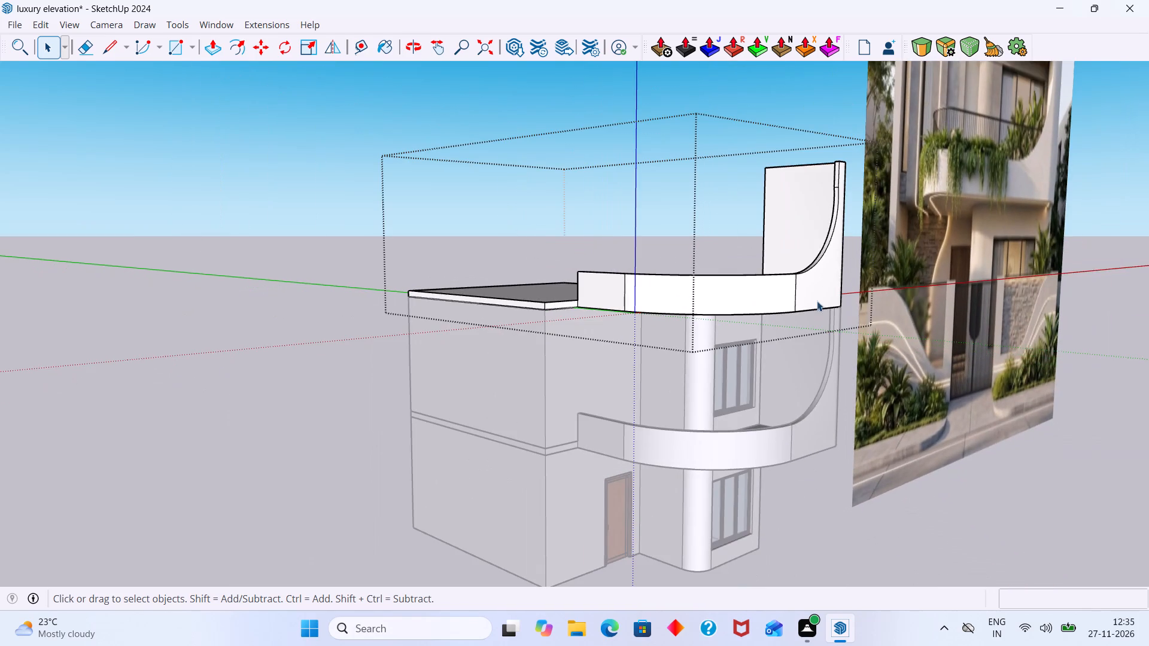
middle_drag(807, 325, 729, 359)
scroll(776, 310, up, 2)
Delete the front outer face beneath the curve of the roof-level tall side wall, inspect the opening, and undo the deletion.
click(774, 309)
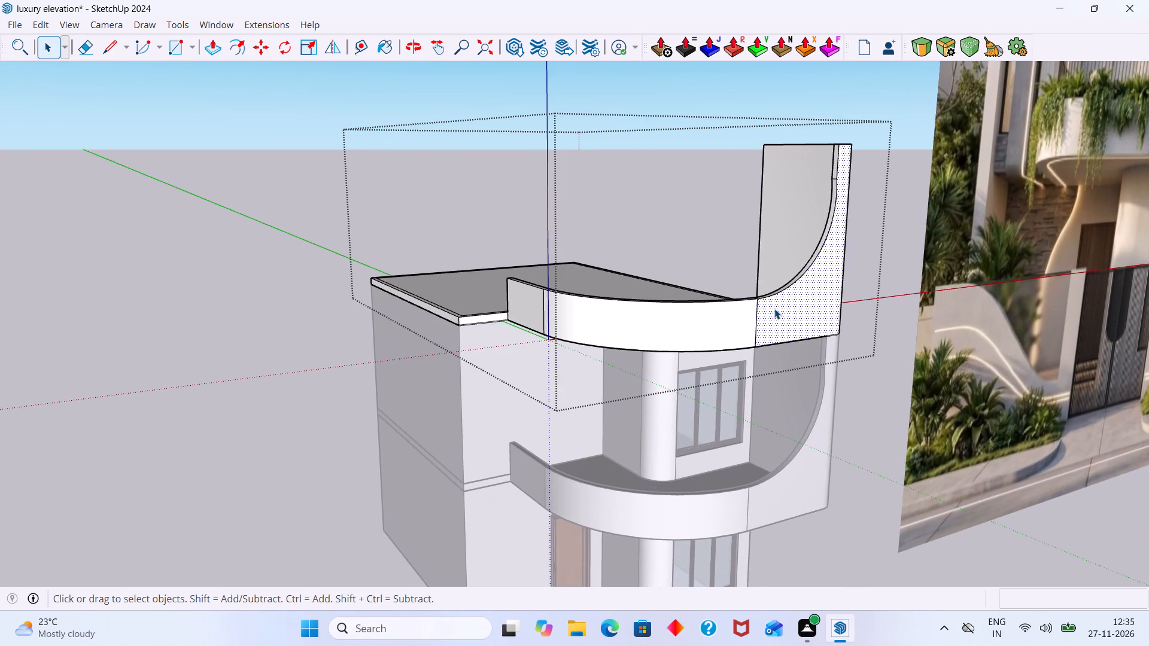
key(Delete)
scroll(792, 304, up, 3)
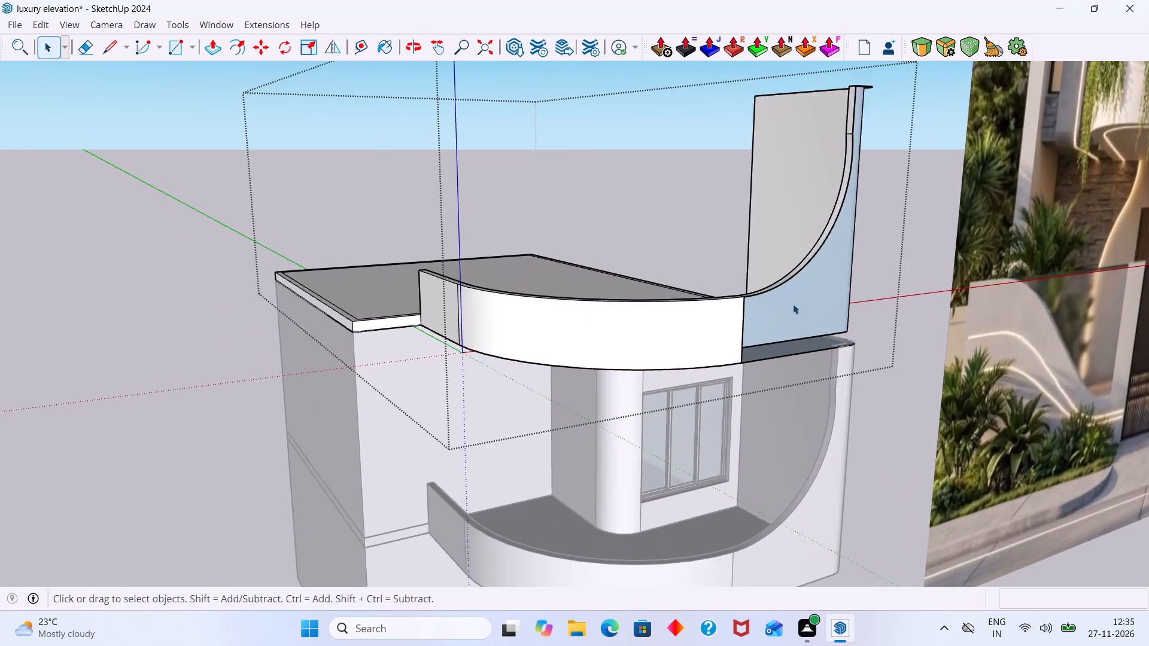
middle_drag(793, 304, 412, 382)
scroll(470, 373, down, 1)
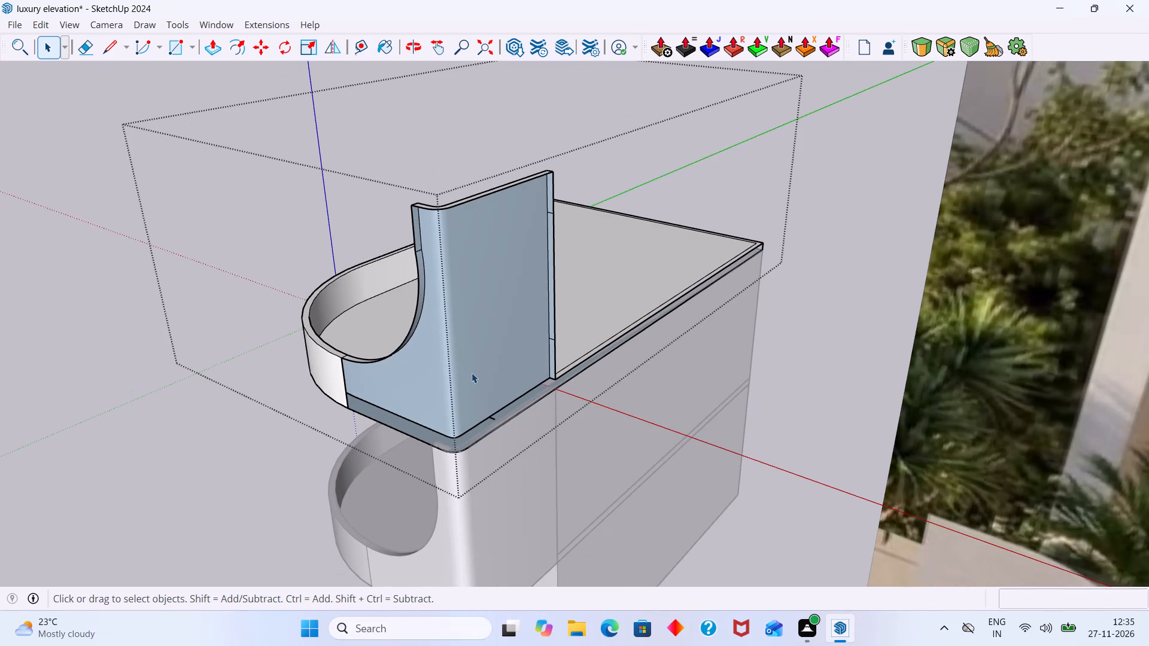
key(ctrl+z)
Leave the roof-level group and compare the house front's curved walls and roofline with the reference image.
scroll(534, 381, down, 12)
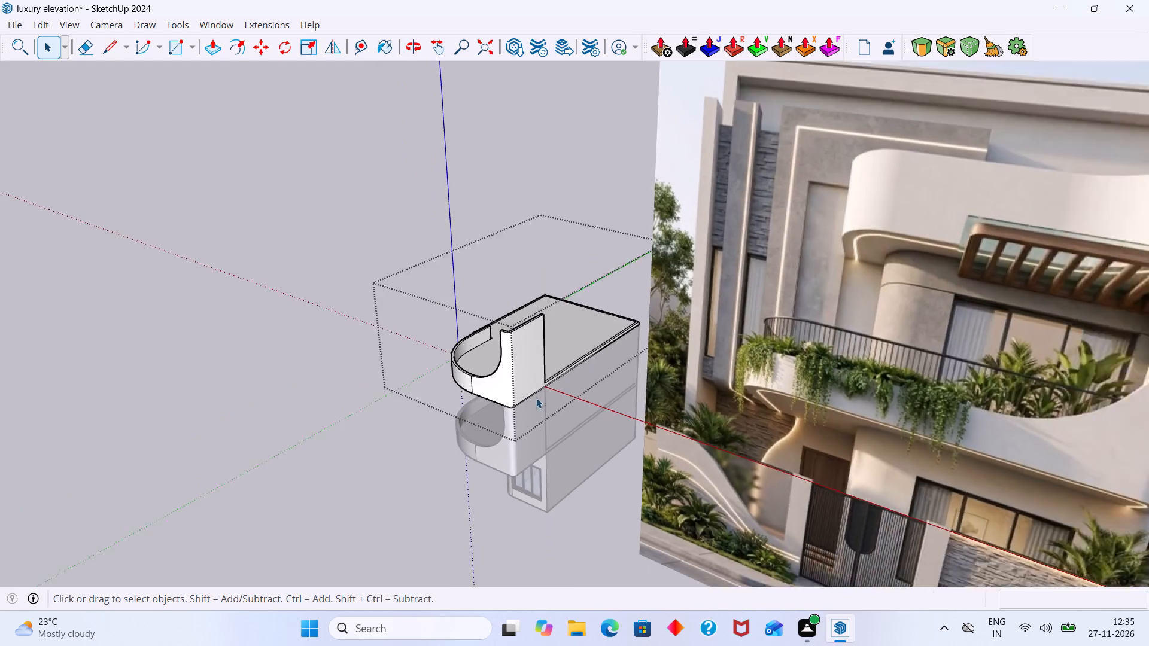
scroll(536, 398, down, 1)
middle_drag(521, 412, 784, 366)
click(686, 535)
middle_drag(615, 449, 724, 391)
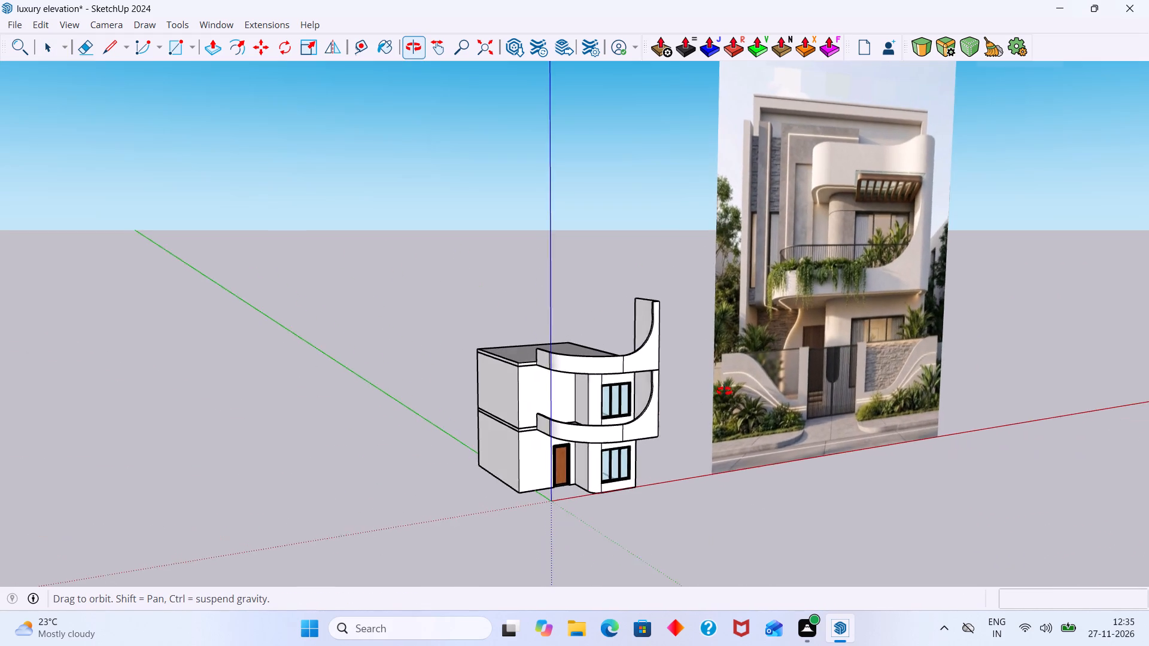
middle_drag(724, 391, 560, 400)
scroll(560, 400, up, 1)
scroll(542, 490, down, 1)
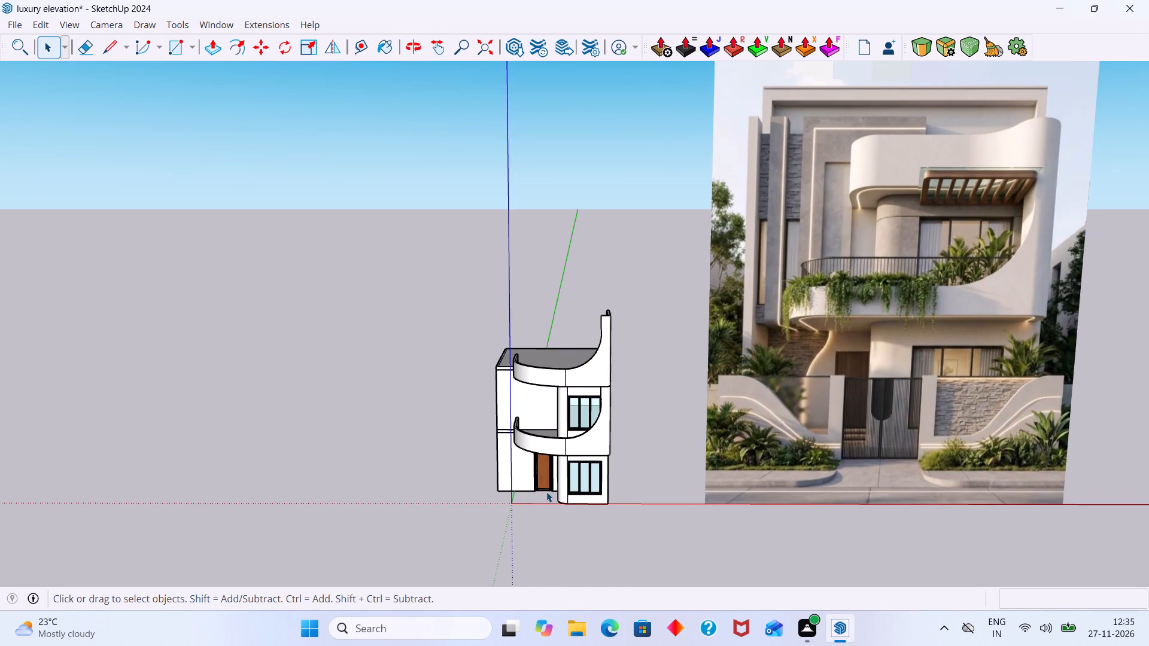
middle_drag(581, 481, 653, 461)
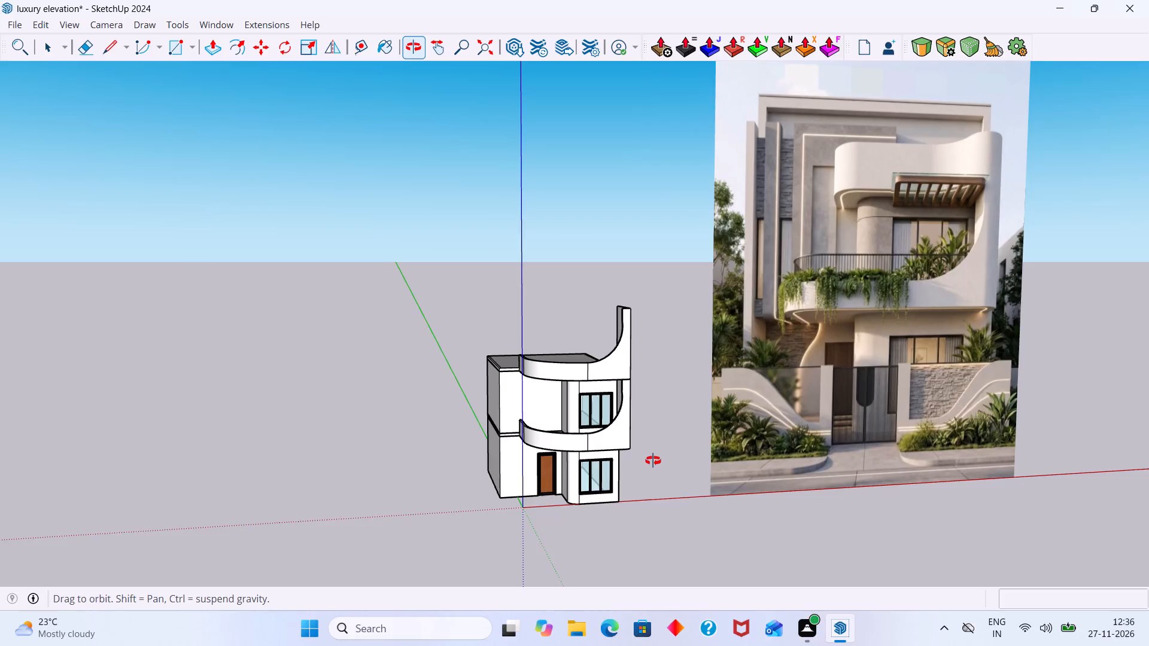
middle_drag(653, 461, 572, 522)
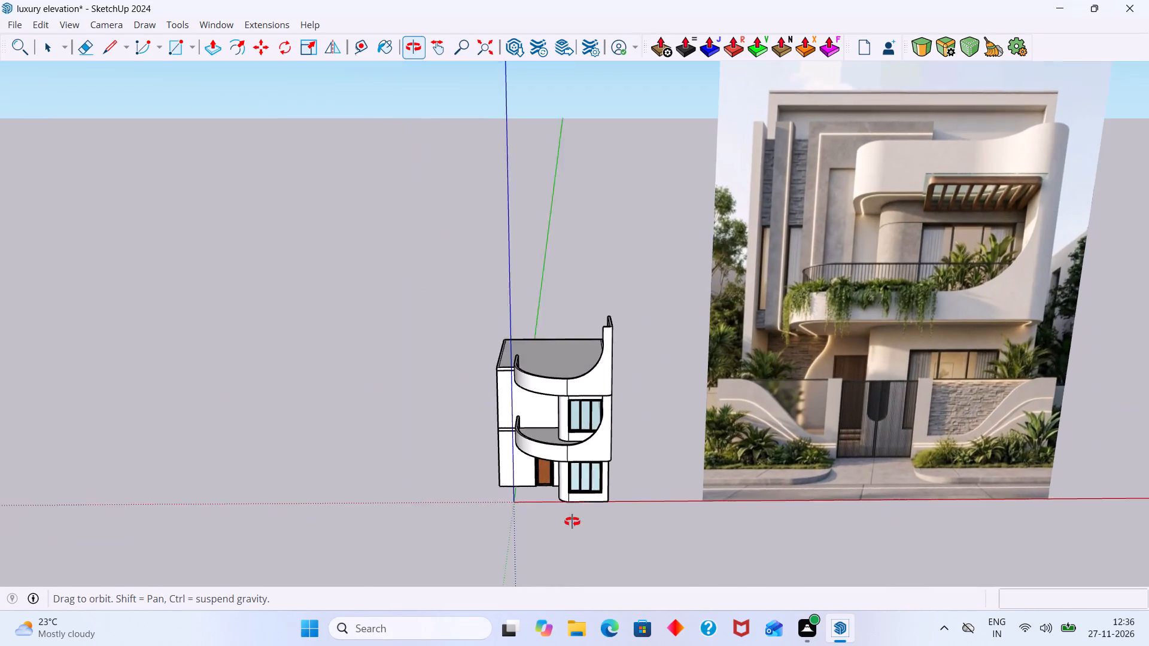
middle_drag(572, 522, 563, 489)
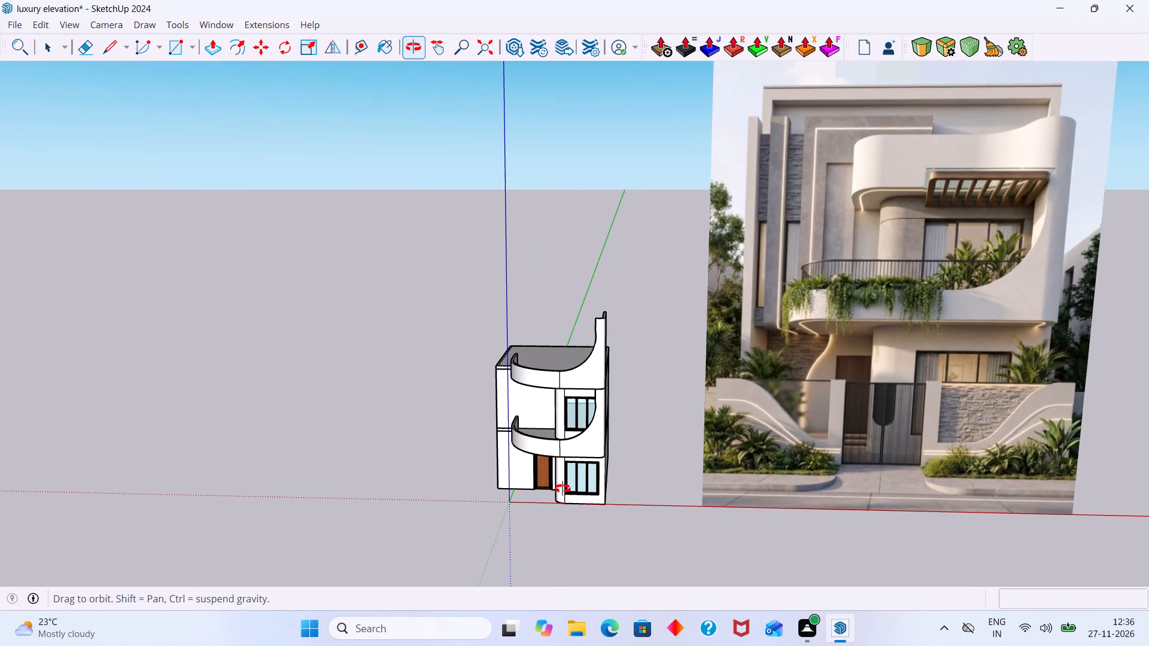
middle_drag(563, 489, 567, 486)
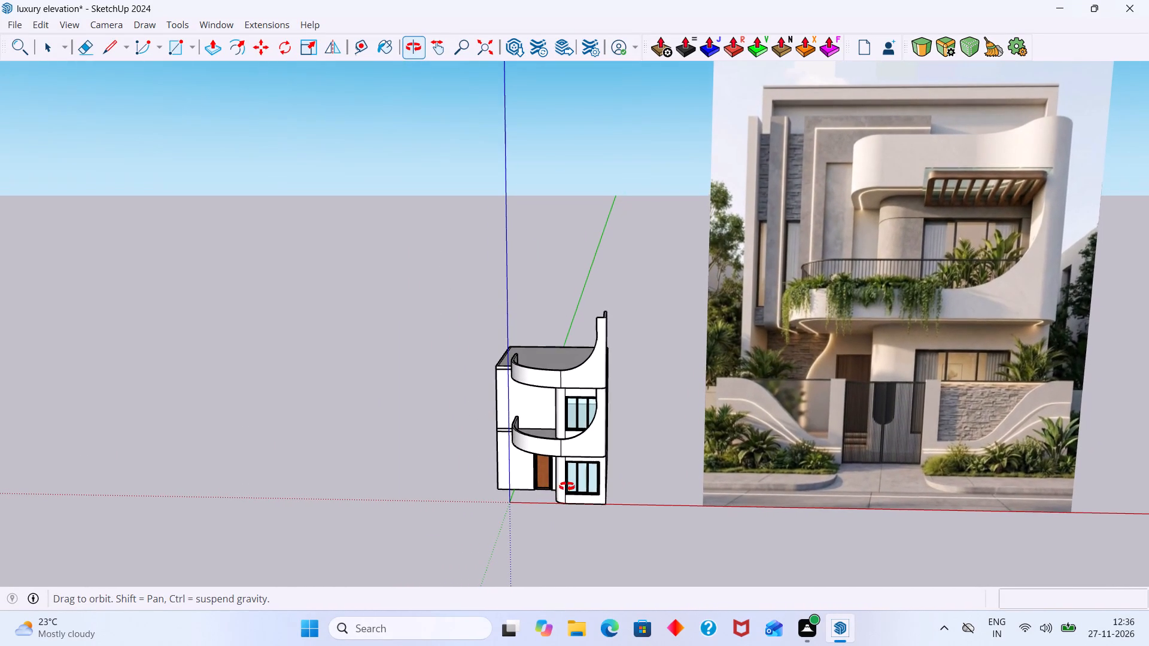
middle_drag(567, 486, 657, 560)
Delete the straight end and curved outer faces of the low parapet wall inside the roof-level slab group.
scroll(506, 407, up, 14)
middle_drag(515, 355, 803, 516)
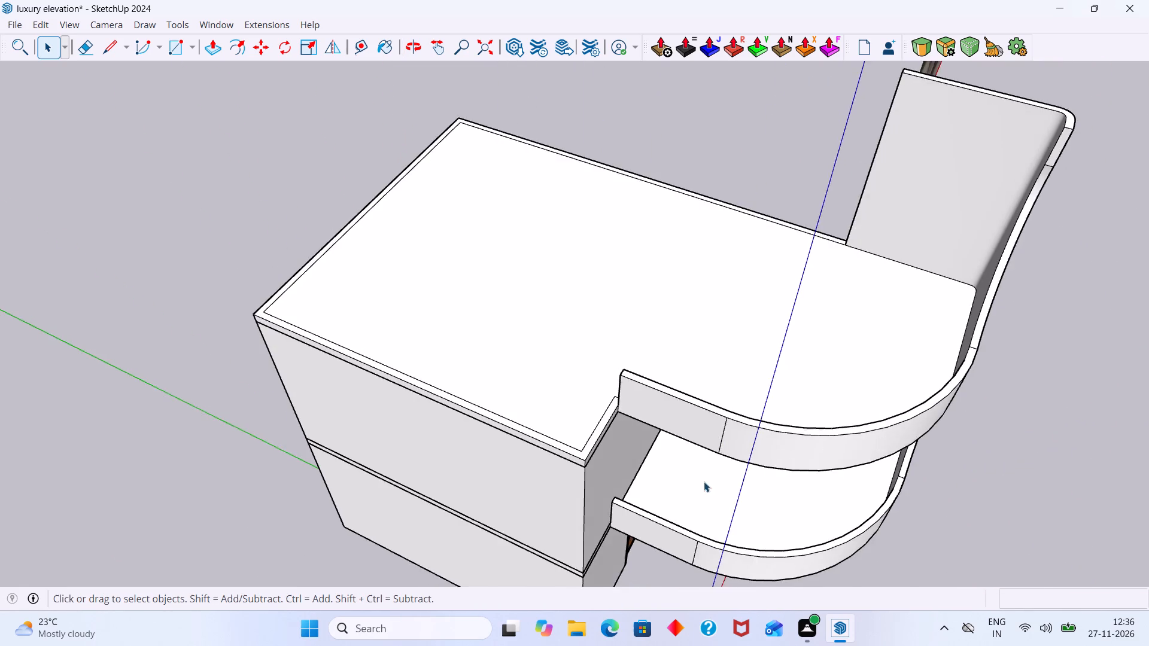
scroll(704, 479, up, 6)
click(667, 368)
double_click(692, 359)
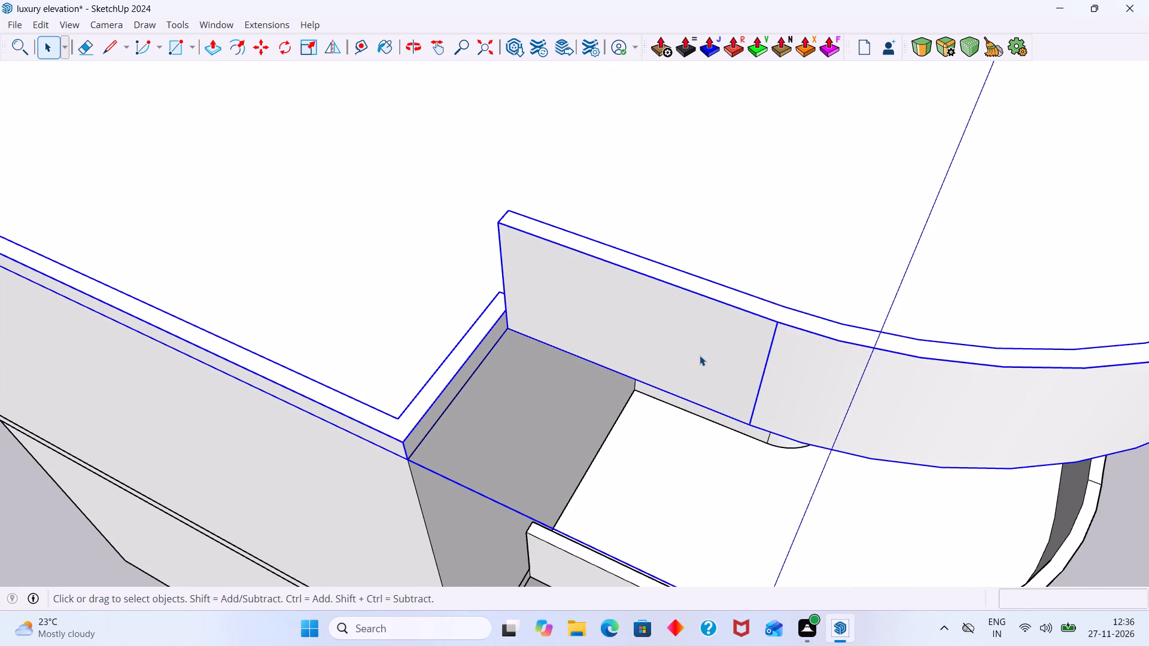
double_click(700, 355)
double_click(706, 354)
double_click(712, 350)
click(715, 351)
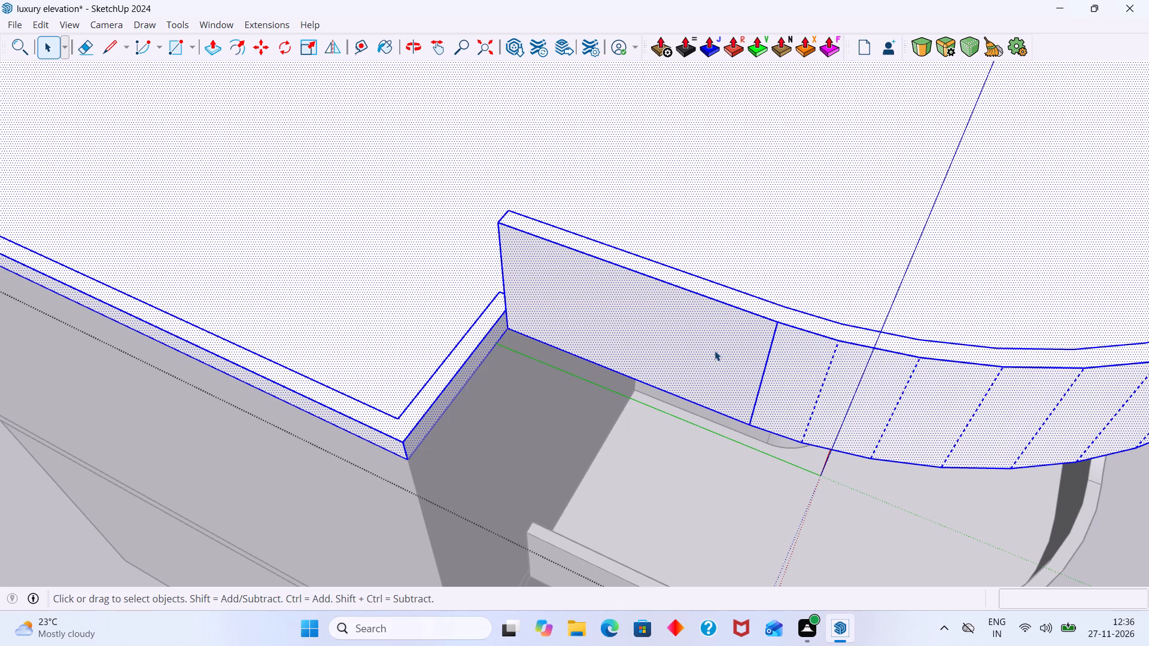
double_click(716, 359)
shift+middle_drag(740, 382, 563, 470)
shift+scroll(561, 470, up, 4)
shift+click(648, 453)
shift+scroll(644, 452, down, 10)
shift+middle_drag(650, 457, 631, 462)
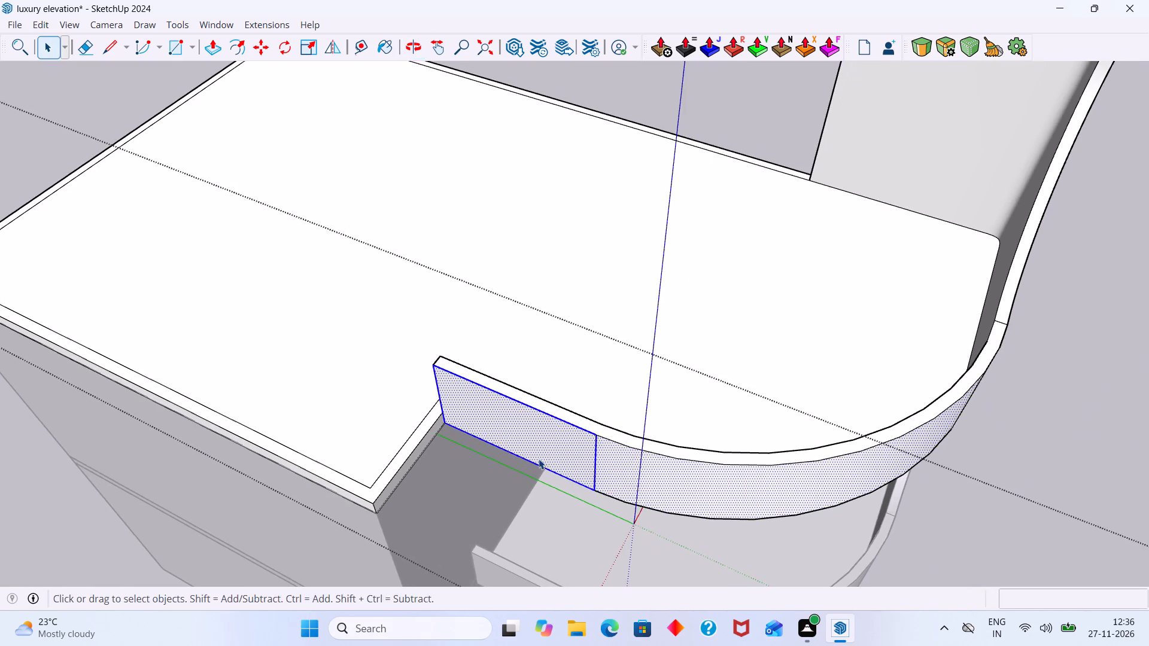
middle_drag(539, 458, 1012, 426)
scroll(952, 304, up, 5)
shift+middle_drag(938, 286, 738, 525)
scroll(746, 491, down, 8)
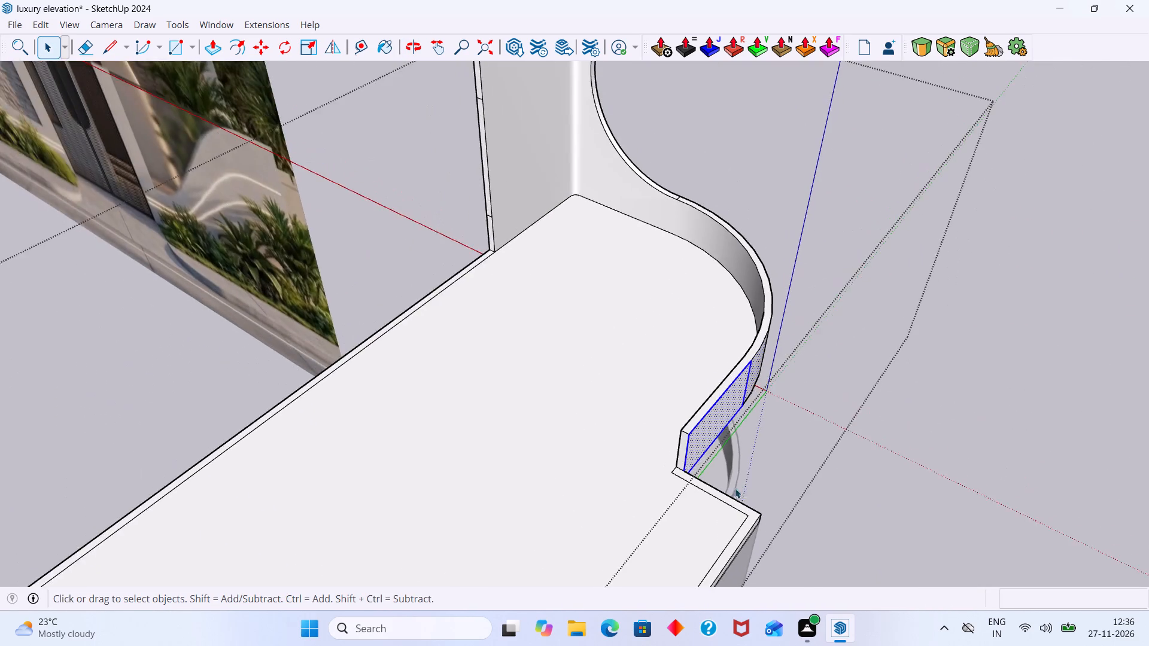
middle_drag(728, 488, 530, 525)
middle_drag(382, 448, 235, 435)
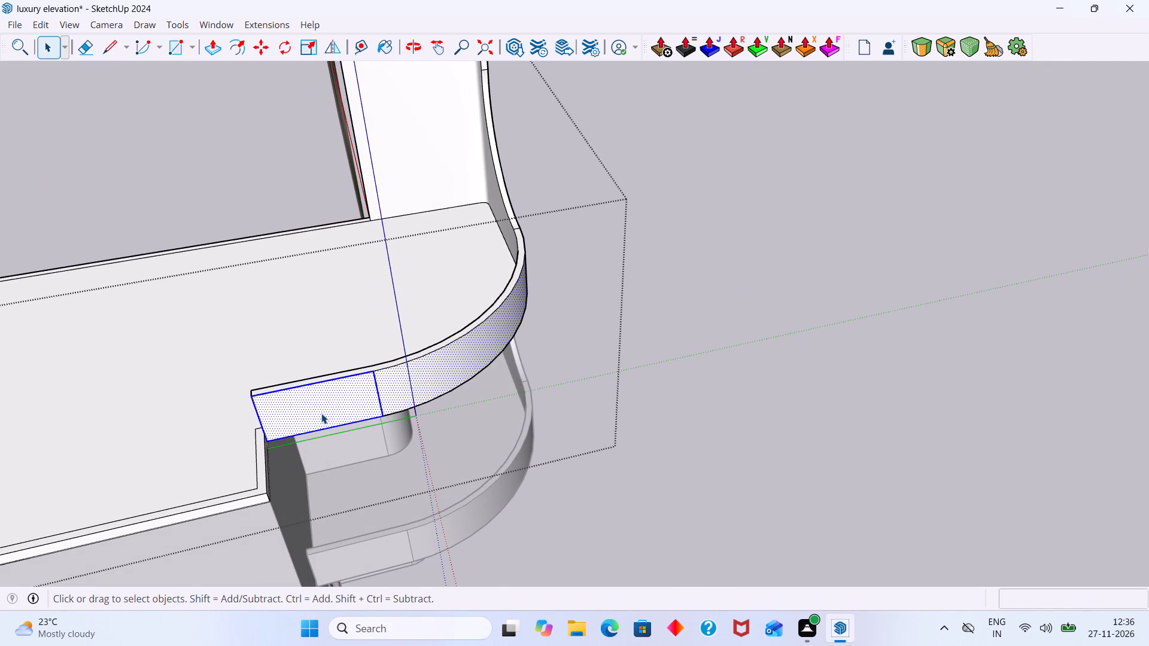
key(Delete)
Examine the opened roof-level curved wall from the front and from beneath the slab.
scroll(357, 389, up, 6)
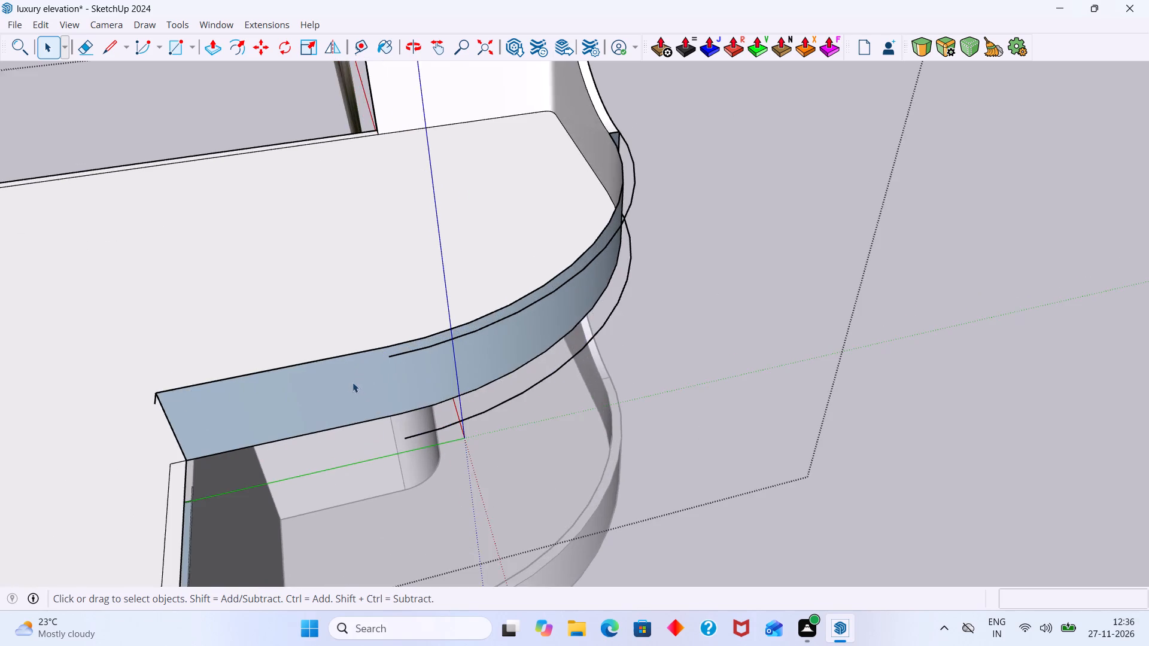
middle_drag(350, 394, 269, 315)
shift+middle_drag(405, 400, 350, 390)
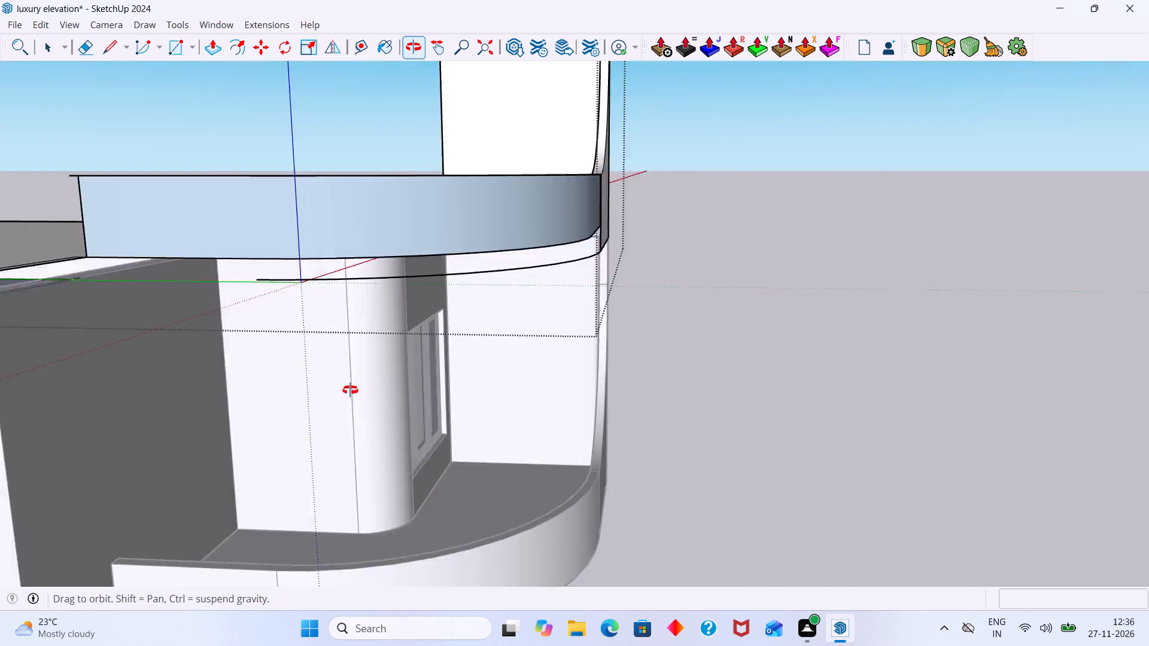
shift+middle_drag(350, 390, 320, 345)
shift+middle_drag(400, 358, 530, 546)
scroll(235, 462, up, 6)
middle_drag(235, 459, 263, 352)
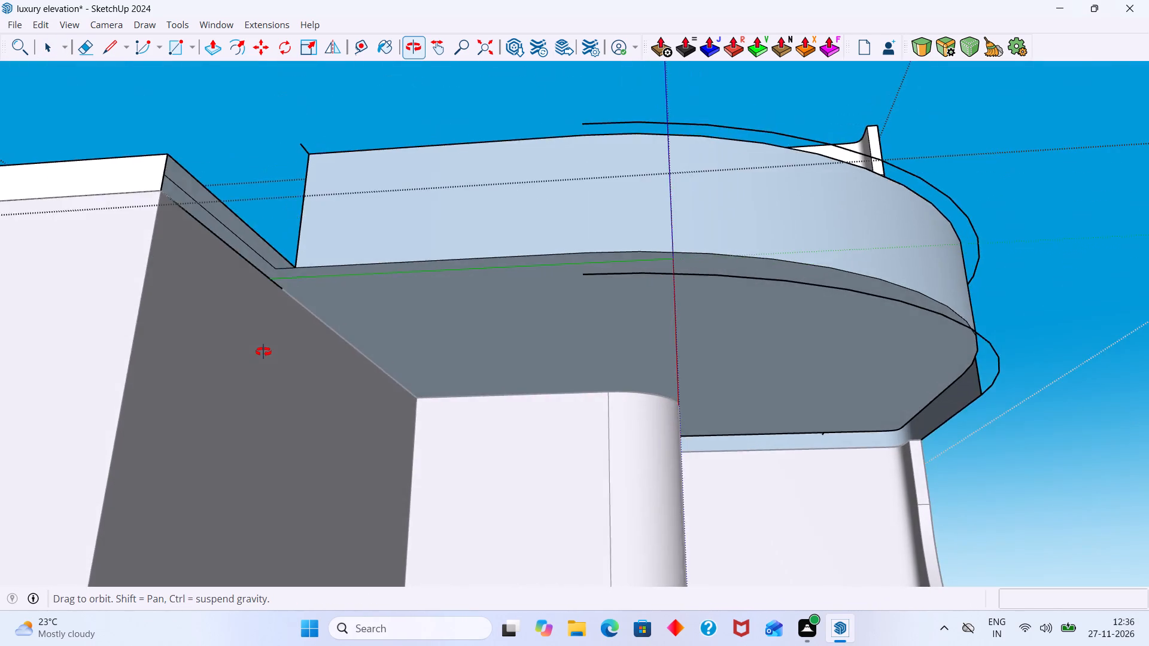
middle_drag(263, 352, 297, 432)
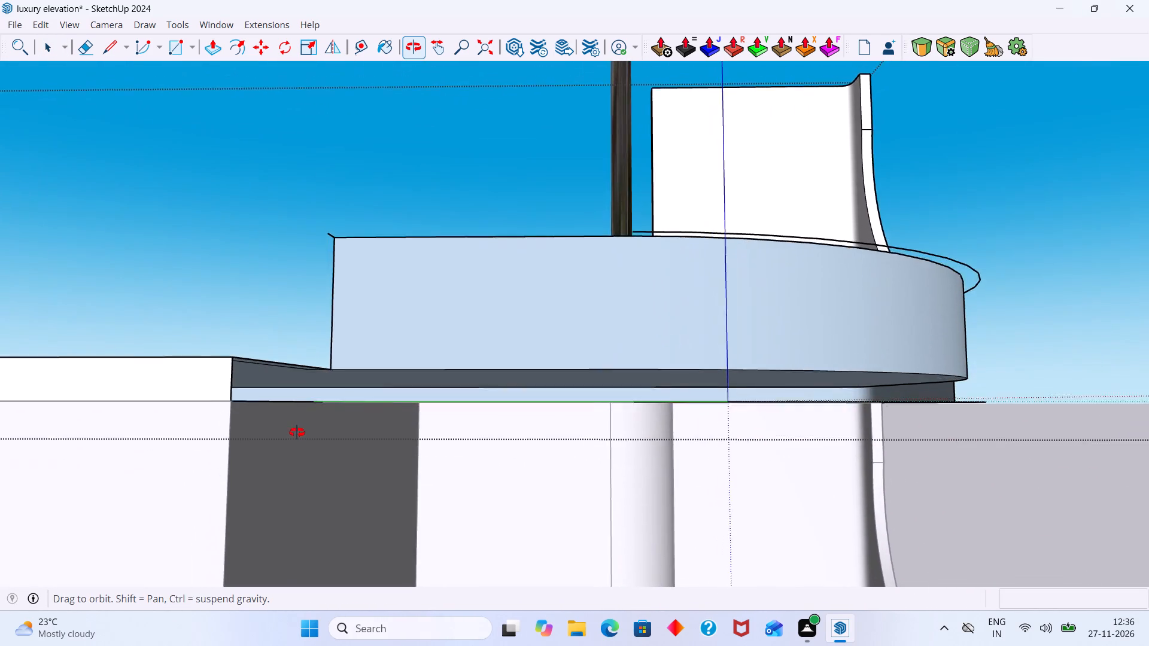
middle_drag(297, 432, 252, 400)
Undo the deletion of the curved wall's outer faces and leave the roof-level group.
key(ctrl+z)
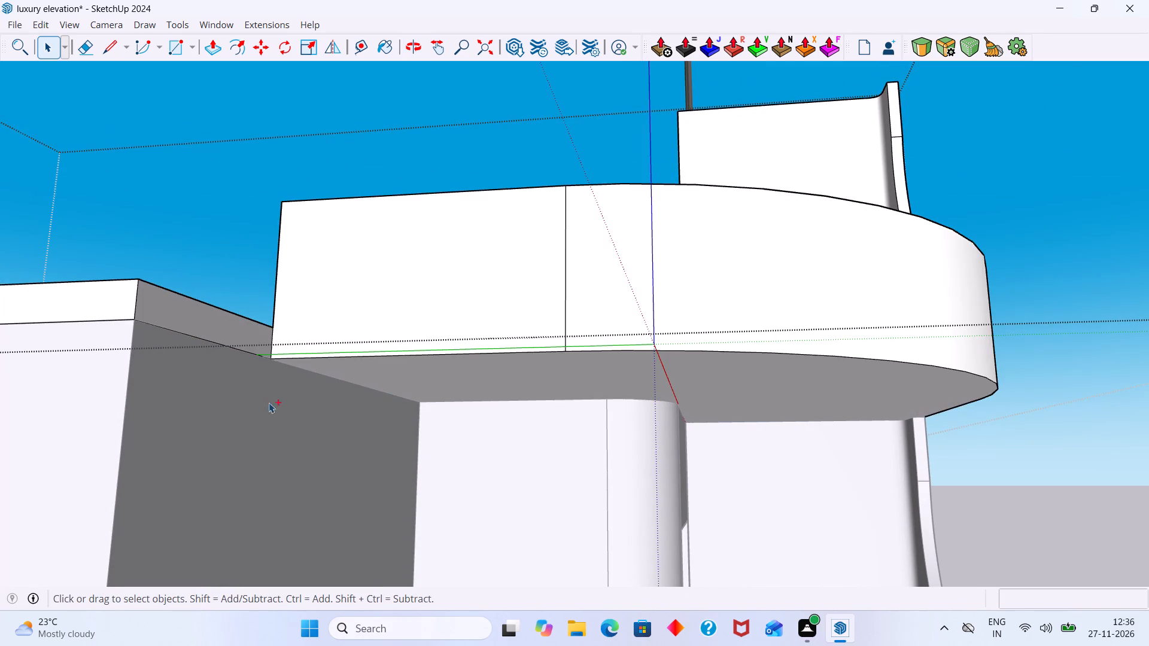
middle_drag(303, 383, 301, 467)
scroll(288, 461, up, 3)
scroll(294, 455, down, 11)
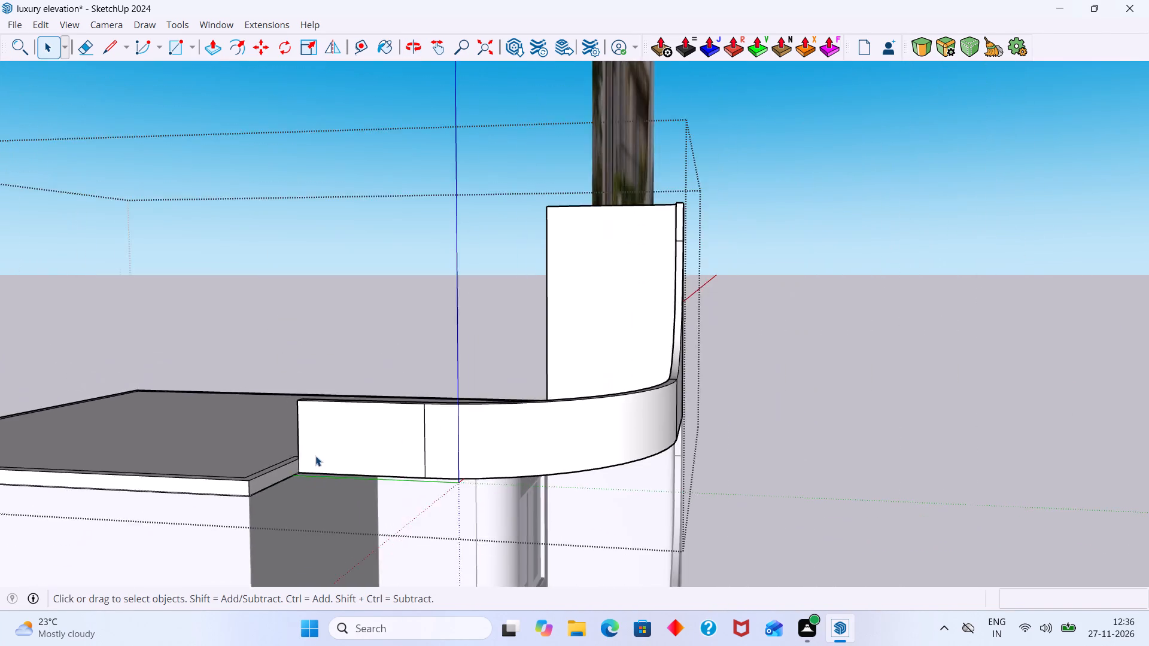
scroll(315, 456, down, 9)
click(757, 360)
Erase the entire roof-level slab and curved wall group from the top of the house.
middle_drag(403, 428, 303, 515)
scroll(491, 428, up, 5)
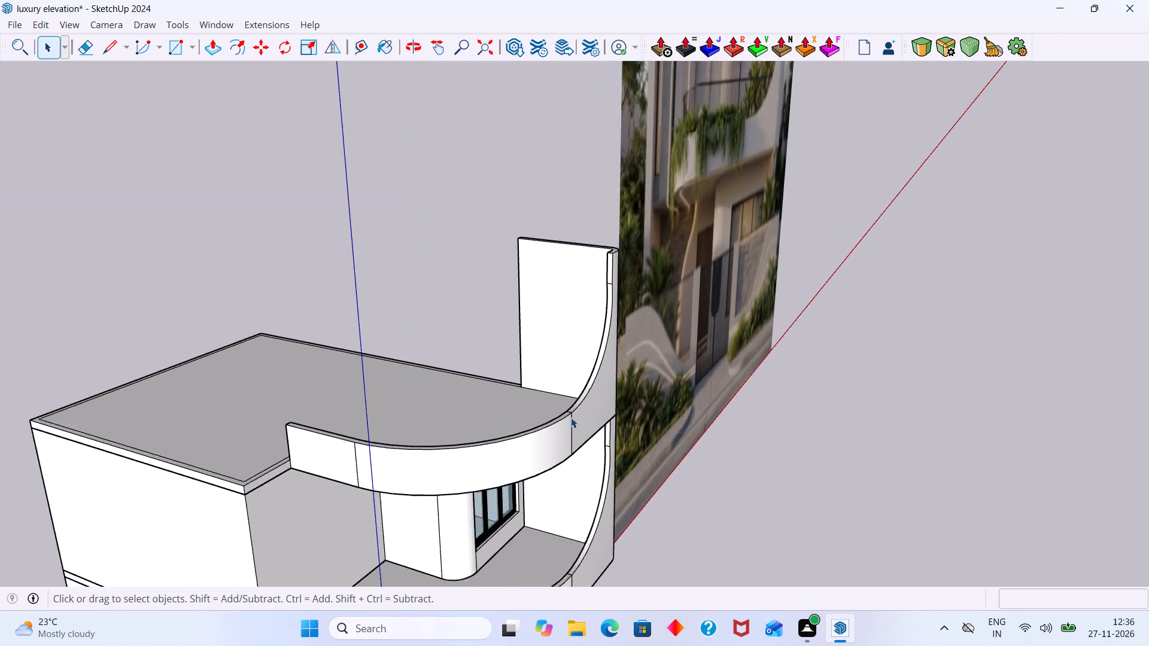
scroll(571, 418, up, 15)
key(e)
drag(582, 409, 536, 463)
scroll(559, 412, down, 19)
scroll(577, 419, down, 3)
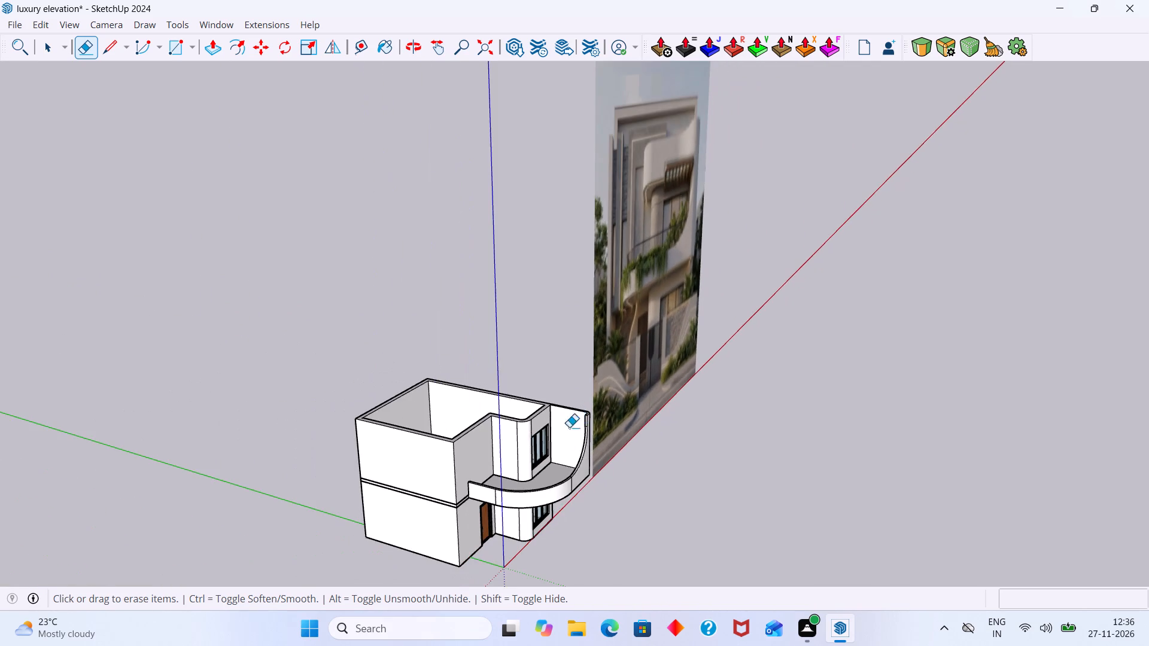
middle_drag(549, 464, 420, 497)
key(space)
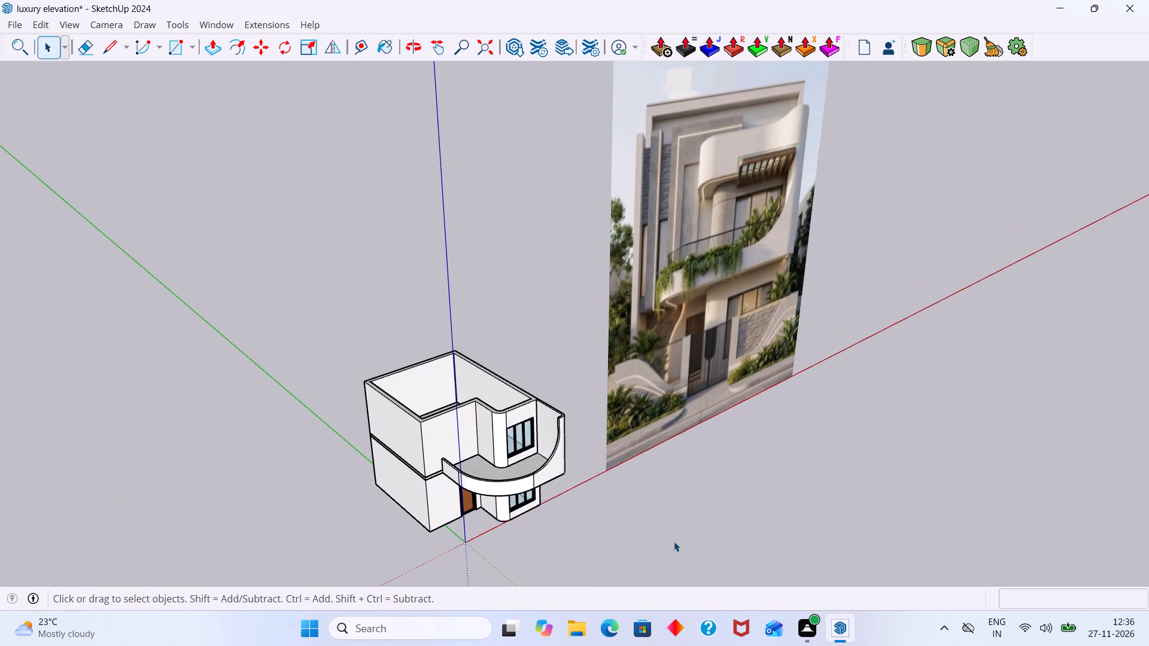
Examine the open upper storey and its curved balcony against the reference image.
click(674, 541)
scroll(507, 398, up, 9)
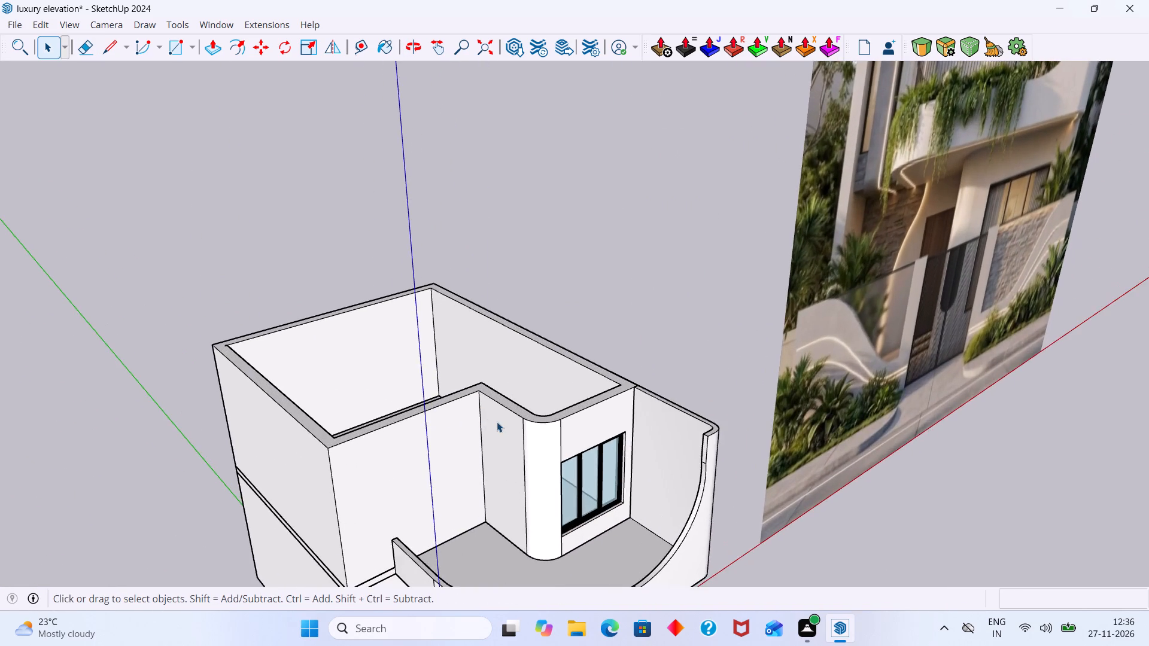
scroll(497, 422, down, 6)
middle_drag(527, 450, 434, 471)
middle_drag(446, 465, 250, 480)
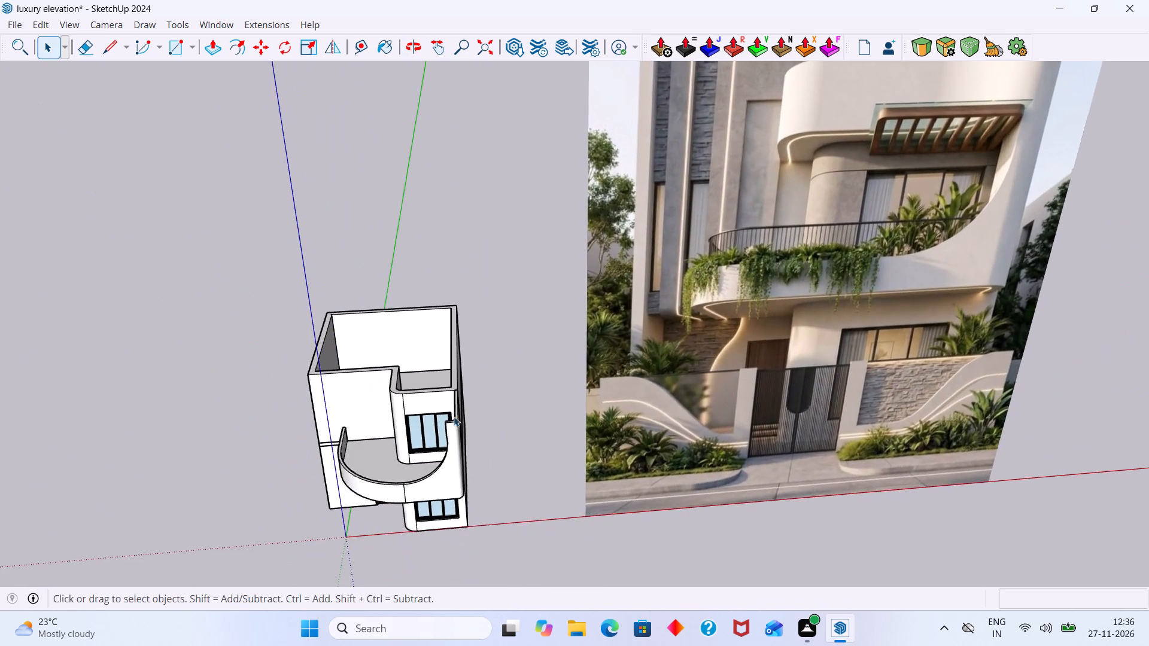
shift+middle_drag(454, 415, 640, 431)
middle_drag(609, 417, 569, 412)
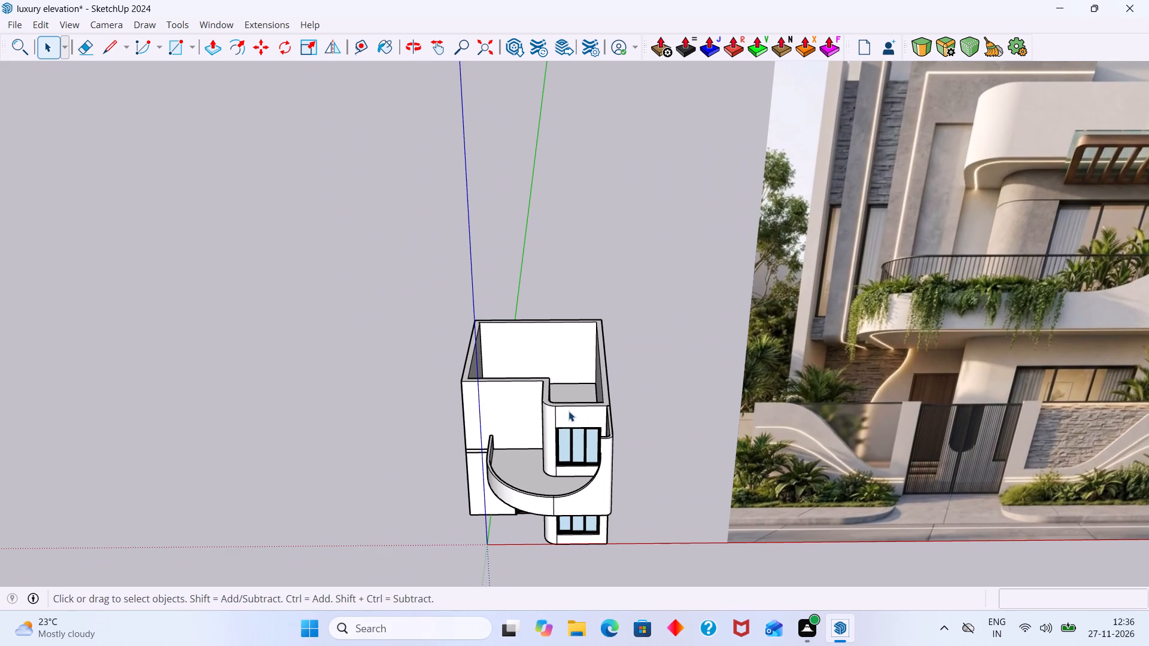
scroll(527, 377, up, 11)
middle_drag(536, 372, 639, 395)
scroll(607, 411, down, 4)
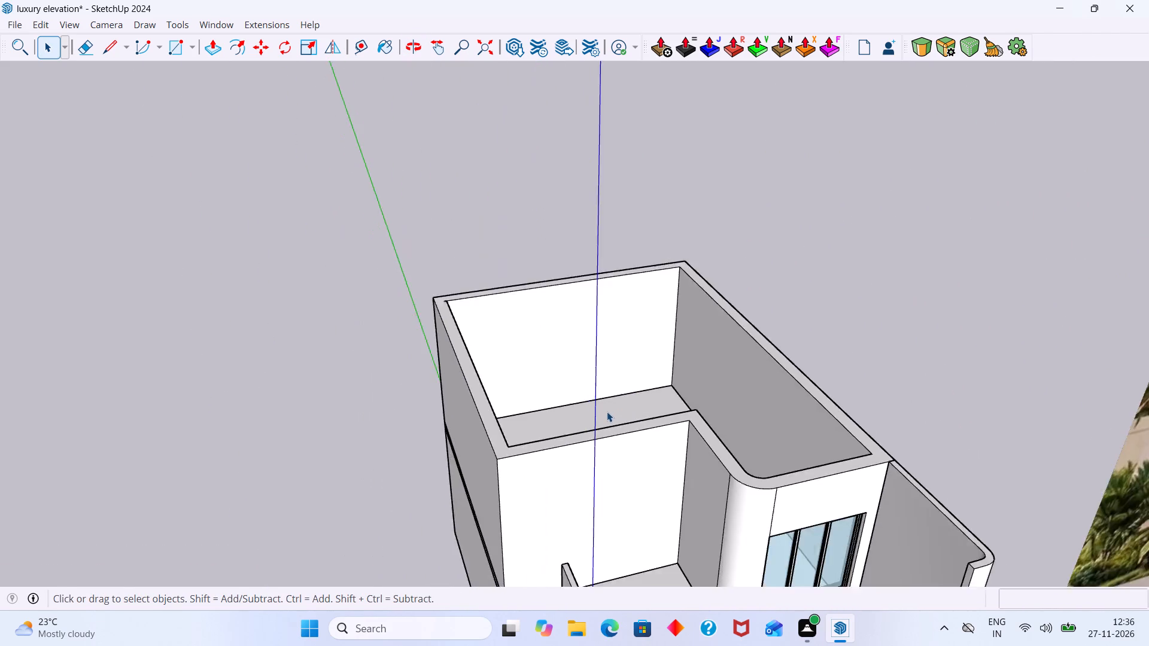
scroll(607, 412, down, 7)
middle_drag(685, 447, 652, 476)
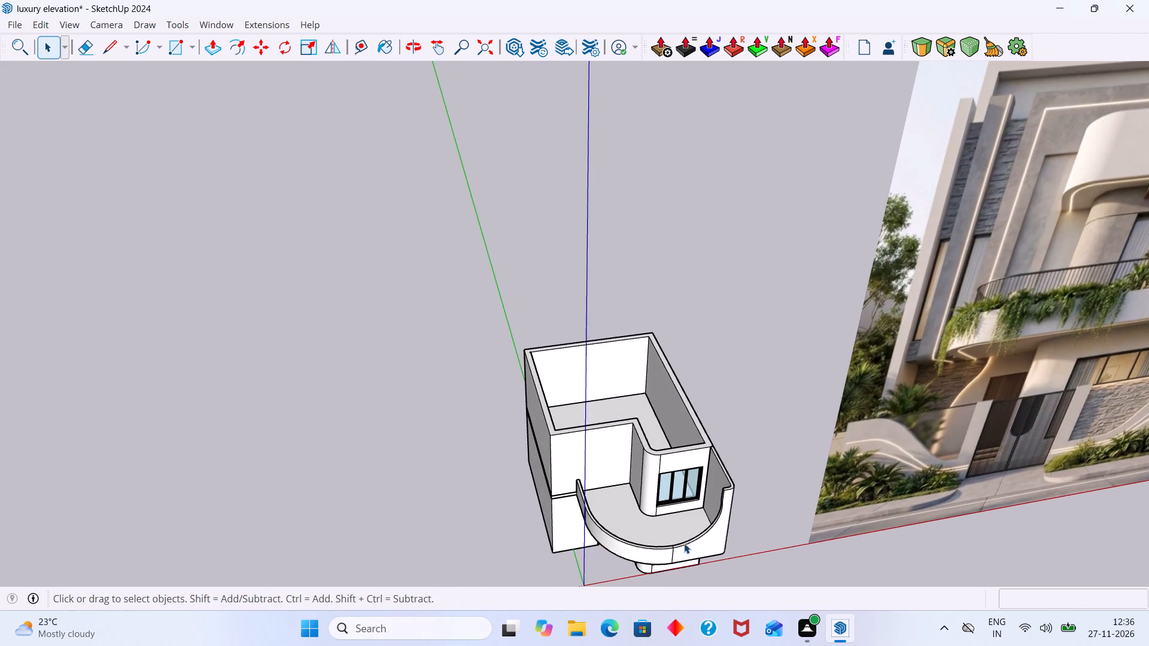
scroll(685, 543, up, 2)
scroll(615, 559, up, 7)
scroll(591, 520, down, 10)
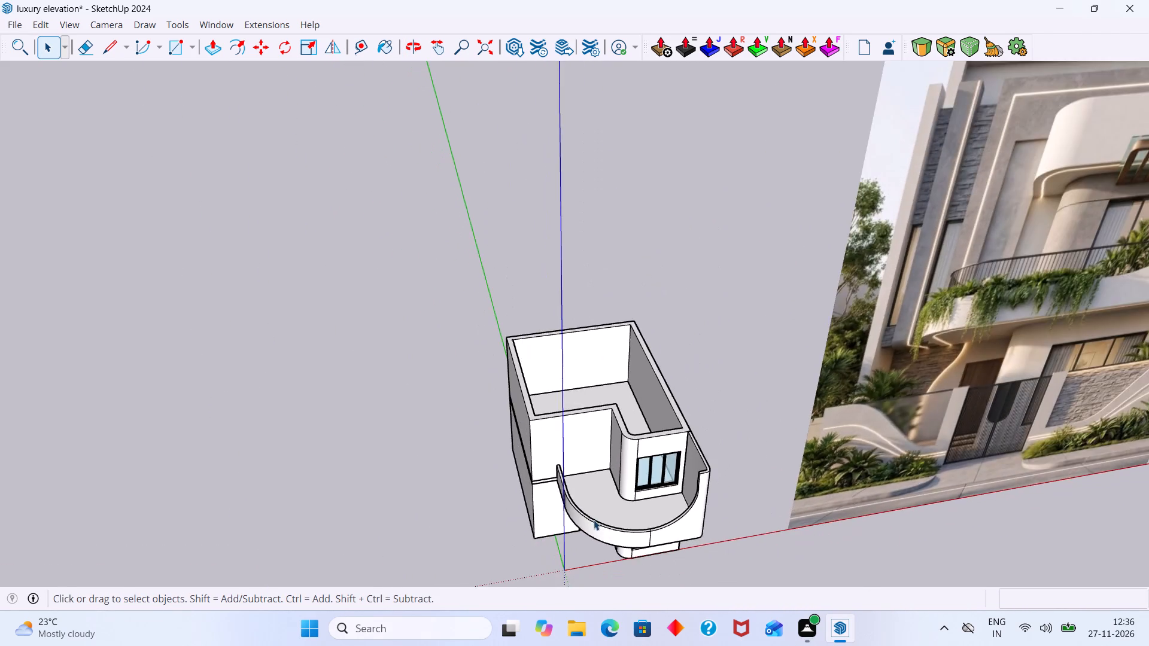
scroll(594, 520, down, 4)
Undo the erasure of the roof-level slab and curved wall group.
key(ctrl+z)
Move the roof-level slab and curved wall group by its back corner about 54' 9" away from the house.
scroll(600, 473, up, 7)
click(597, 467)
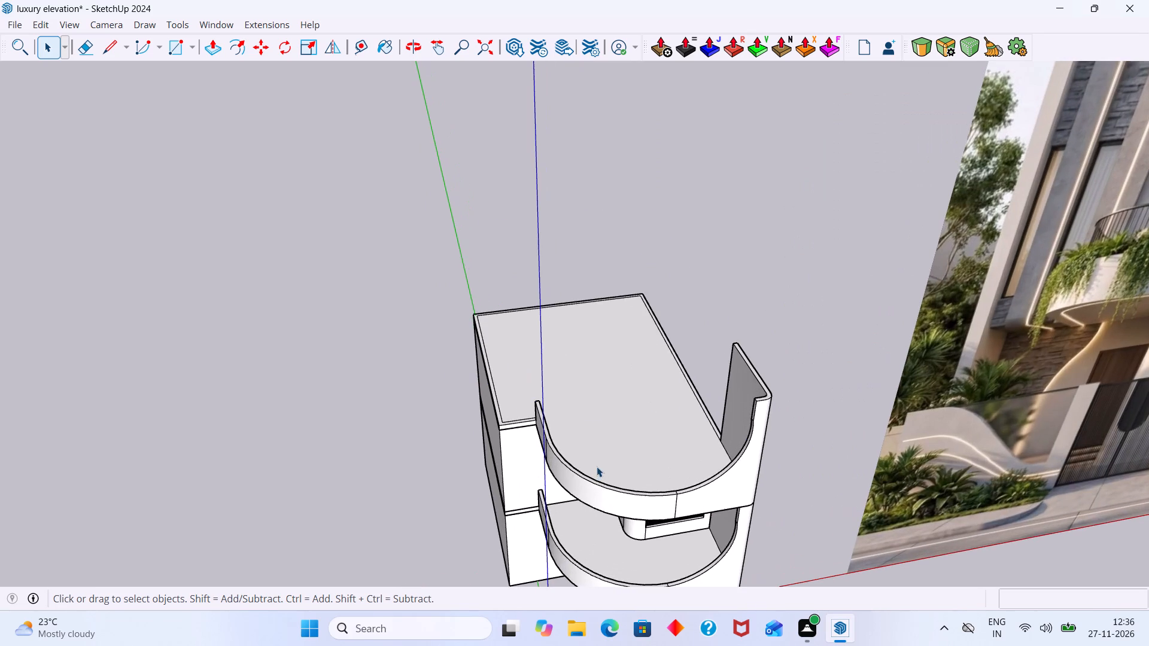
key(m)
middle_drag(549, 309, 860, 224)
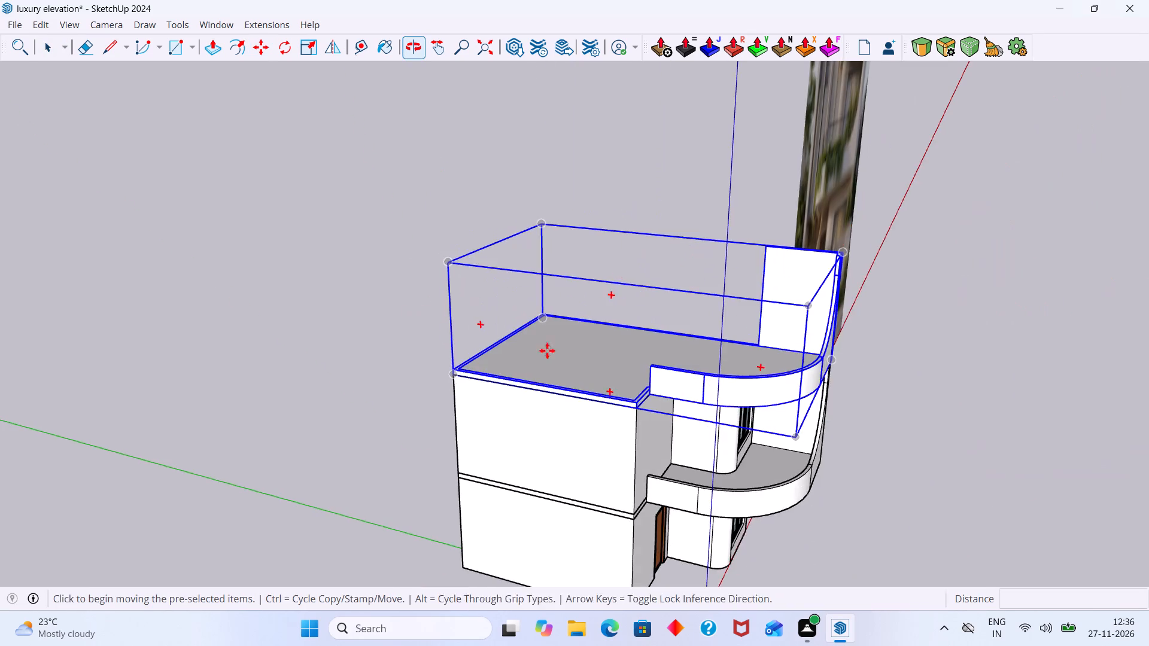
scroll(454, 374, up, 7)
click(434, 380)
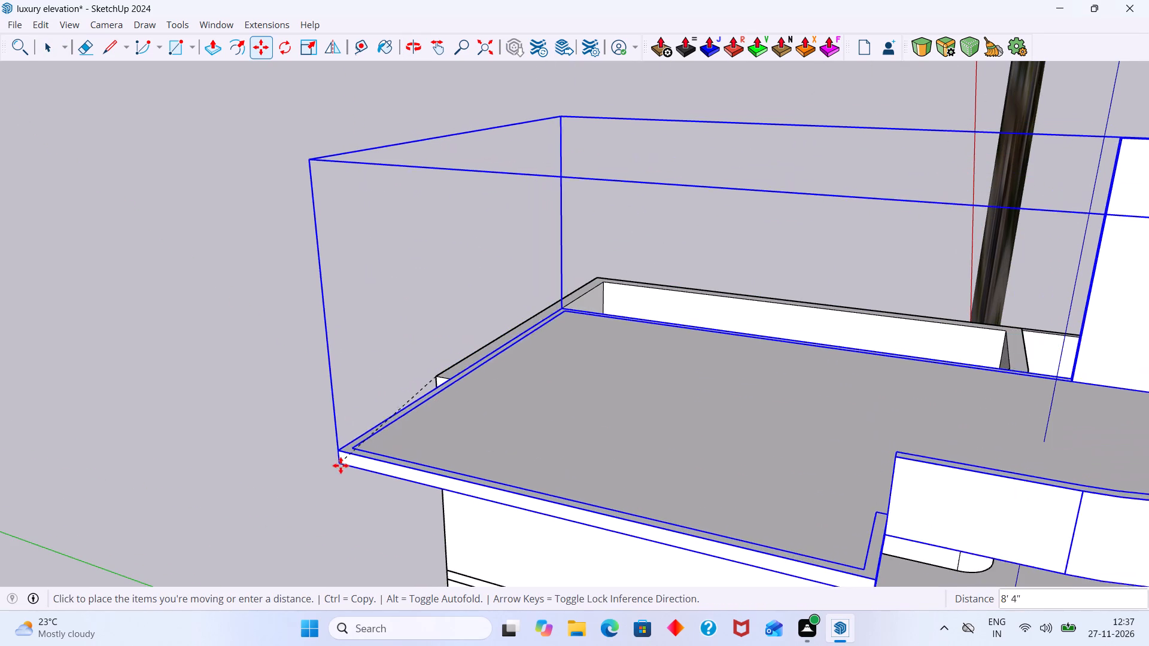
scroll(74, 604, down, 20)
scroll(74, 604, down, 4)
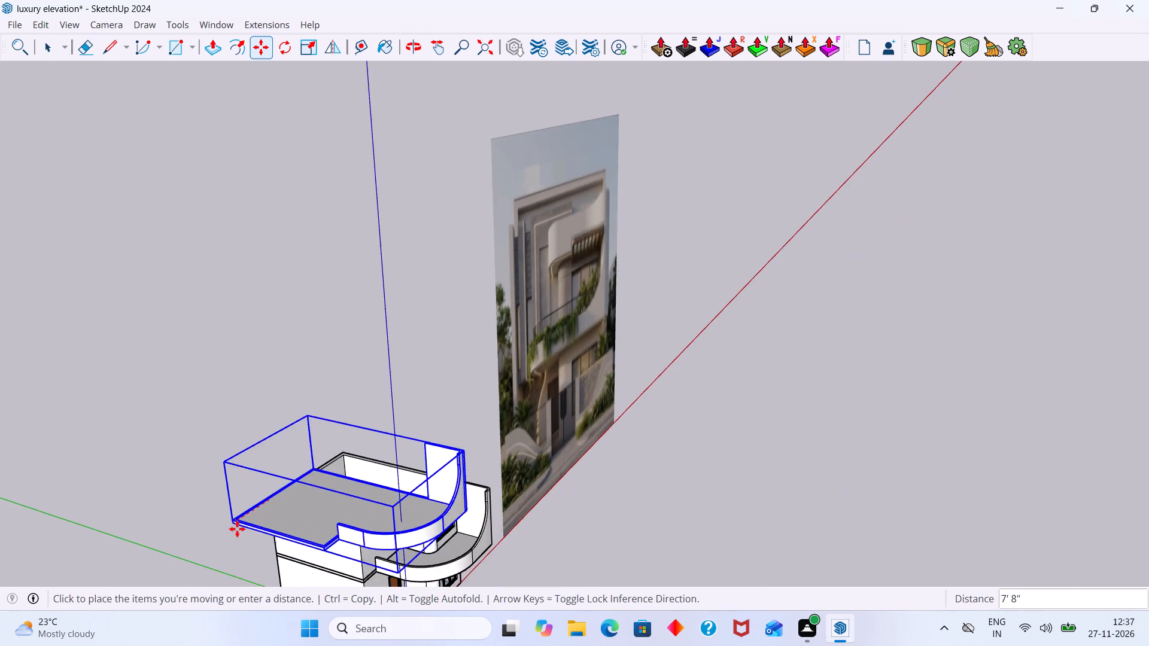
scroll(233, 534, down, 4)
middle_drag(267, 547, 617, 365)
middle_drag(561, 400, 388, 495)
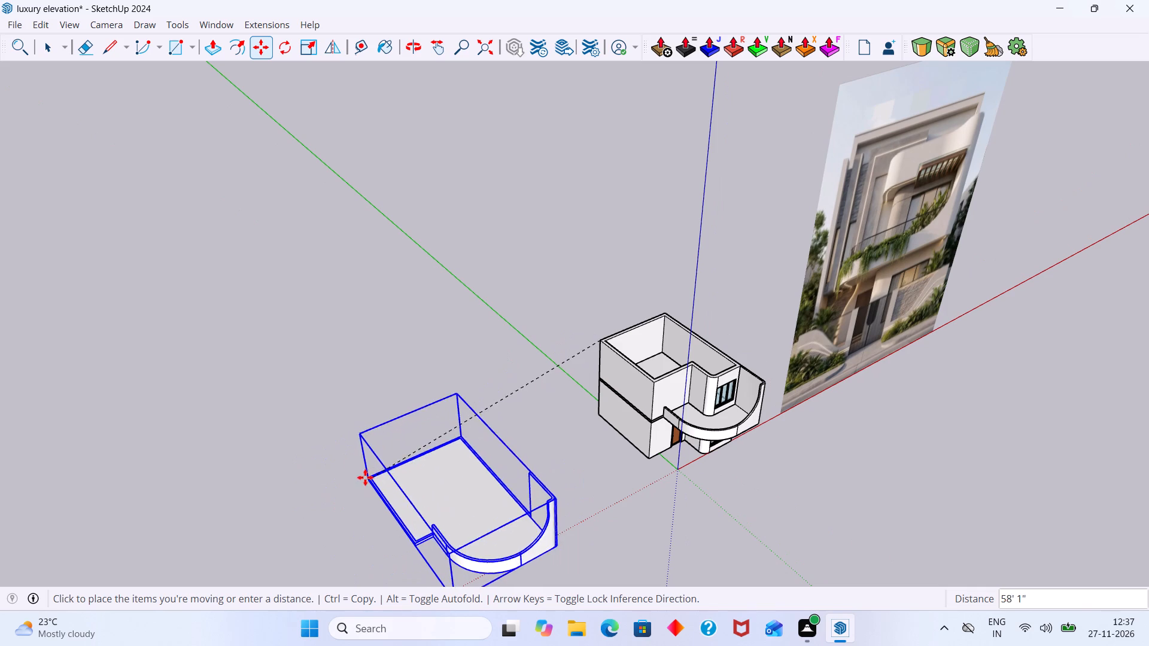
click(357, 438)
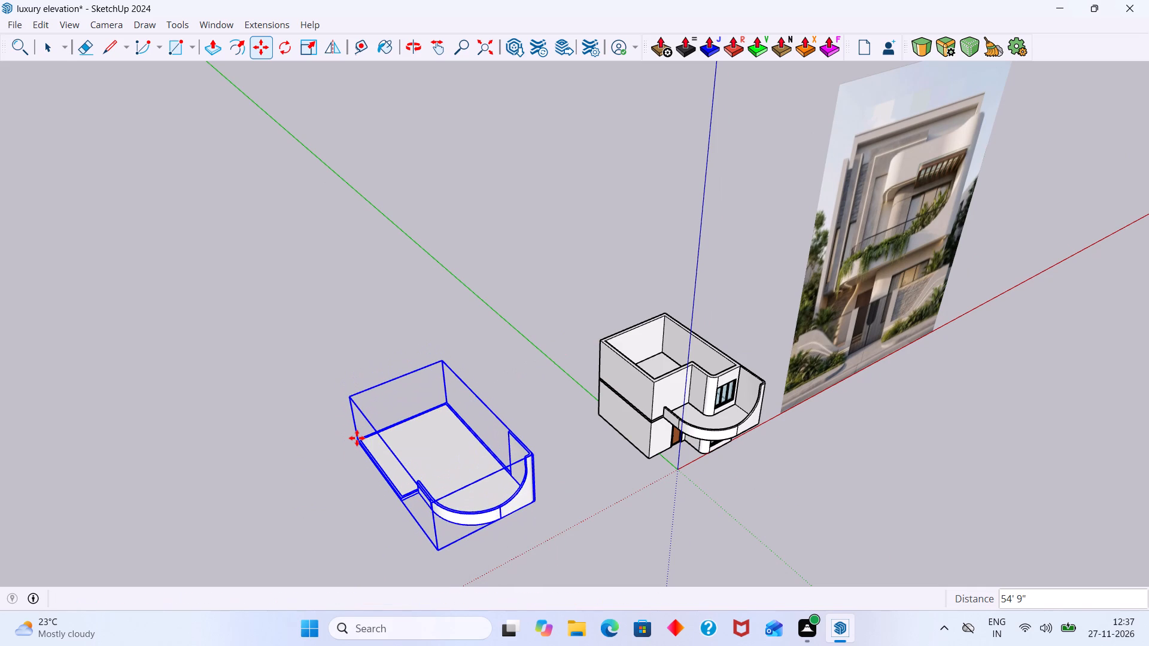
key(space)
click(498, 318)
Push the low curved parapet's top face down about 2' 1" to the slab rim, keeping the tall side wall, and leave the group.
scroll(449, 533, up, 6)
middle_drag(478, 527, 599, 510)
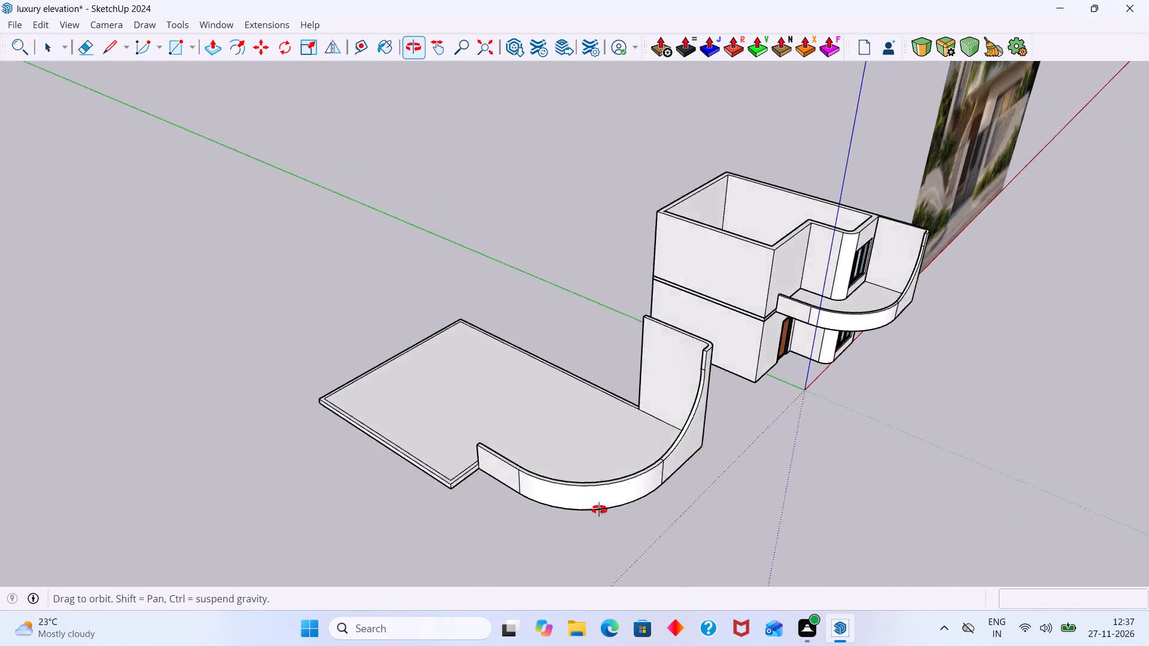
middle_drag(599, 510, 636, 490)
scroll(607, 460, up, 11)
scroll(549, 422, down, 5)
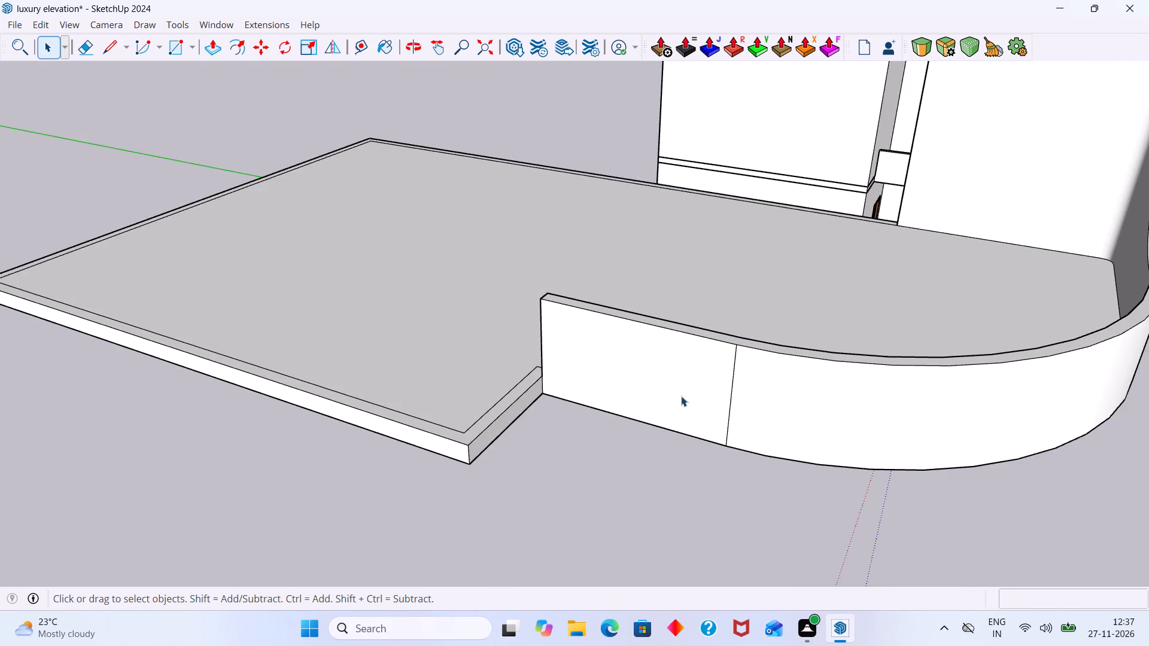
middle_drag(672, 396, 604, 407)
scroll(603, 408, down, 3)
scroll(641, 403, up, 3)
middle_drag(618, 407, 358, 529)
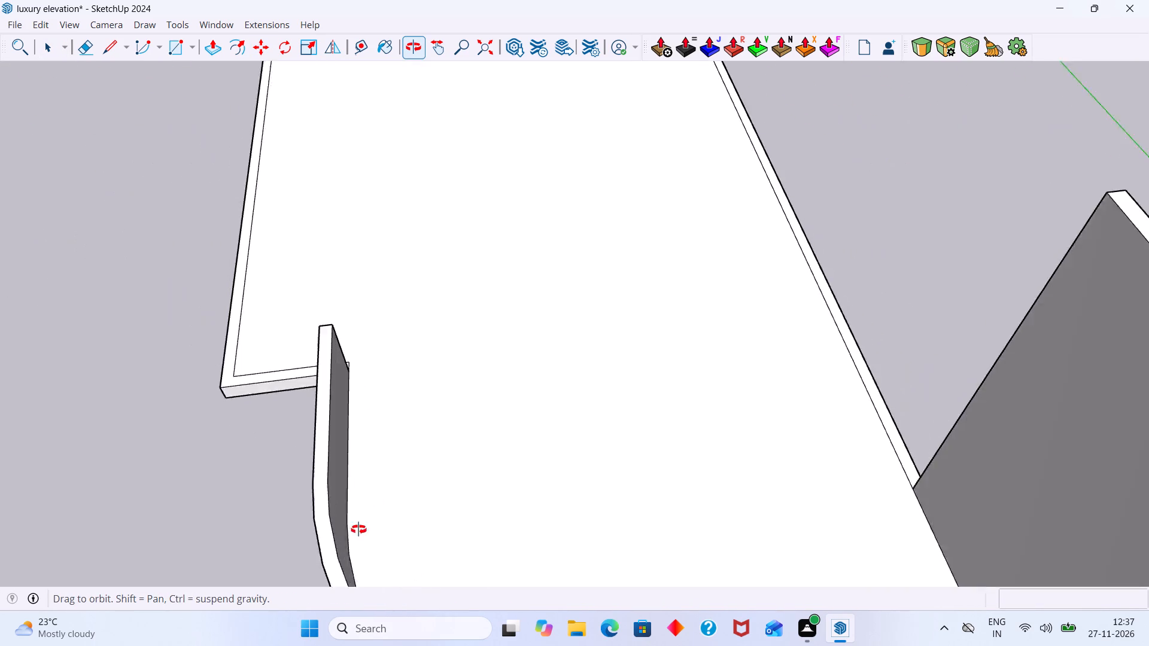
middle_drag(358, 529, 343, 496)
scroll(303, 382, up, 7)
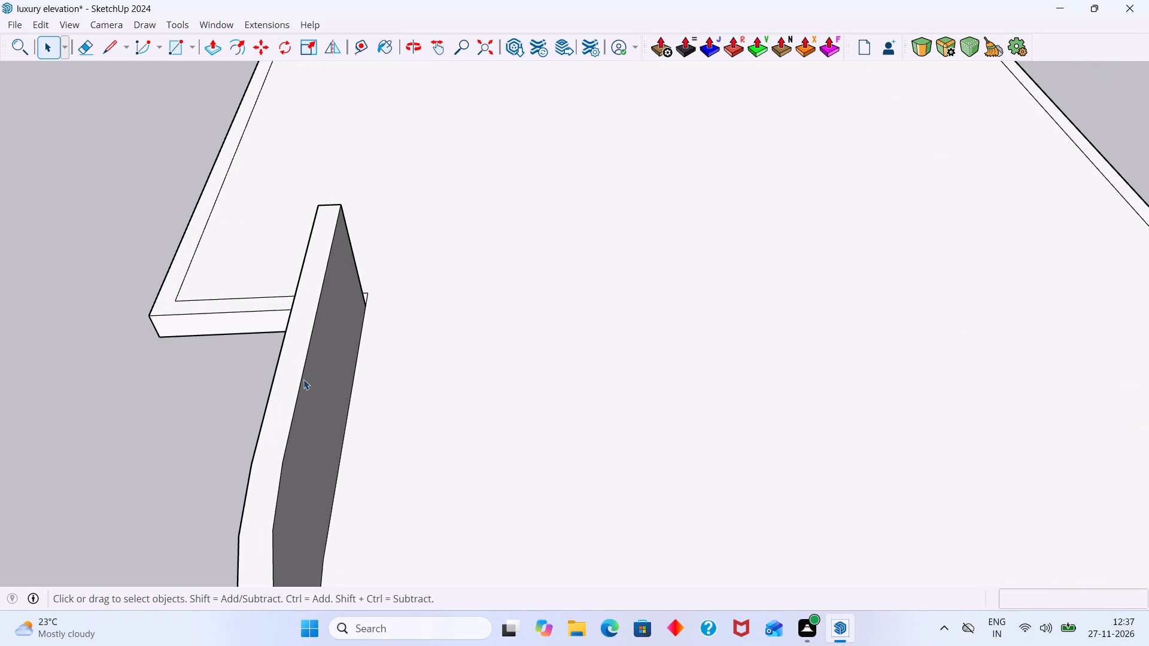
triple_click(295, 374)
click(288, 387)
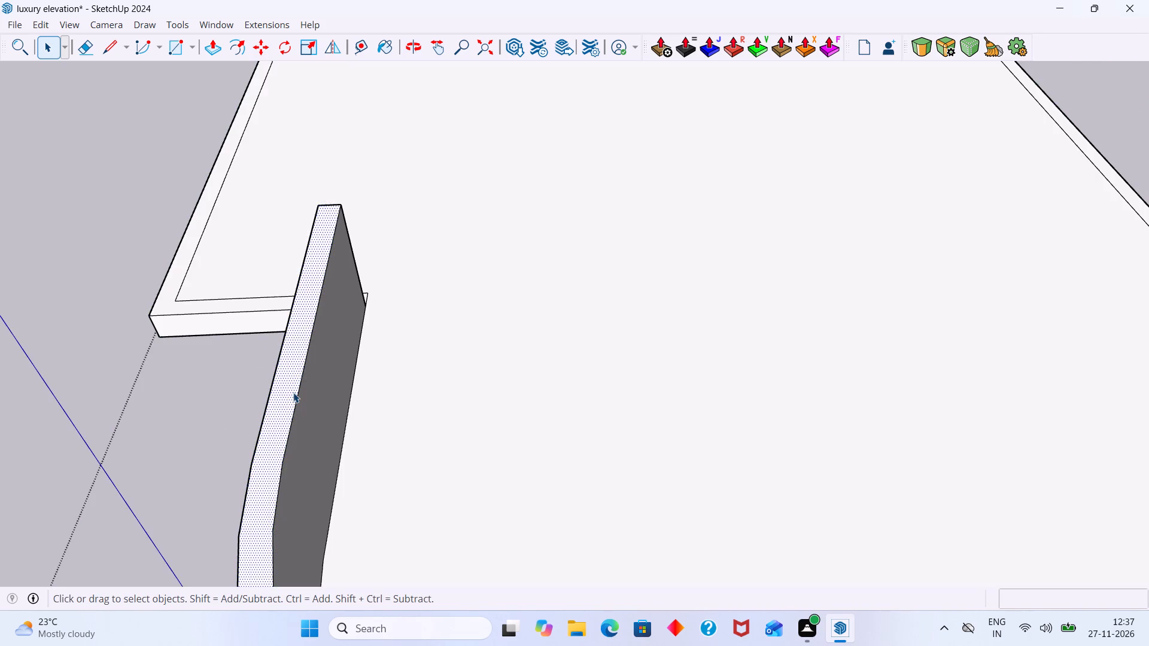
key(p)
click(293, 393)
middle_drag(317, 492, 611, 432)
scroll(296, 502, up, 4)
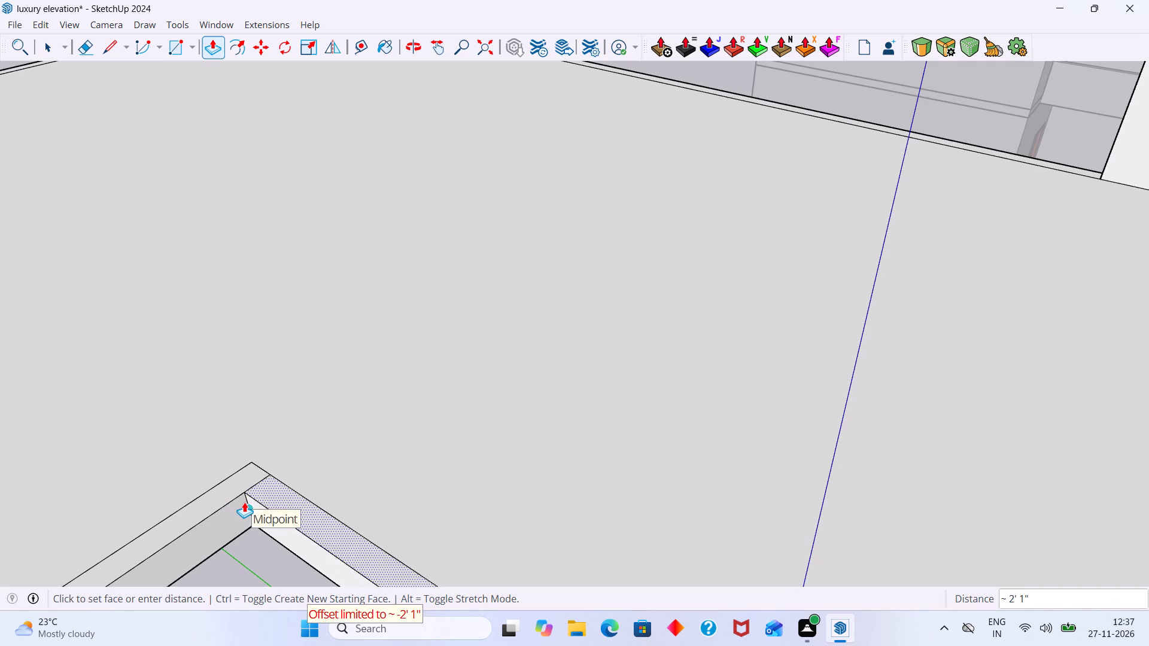
click(244, 502)
key(space)
scroll(390, 453, down, 16)
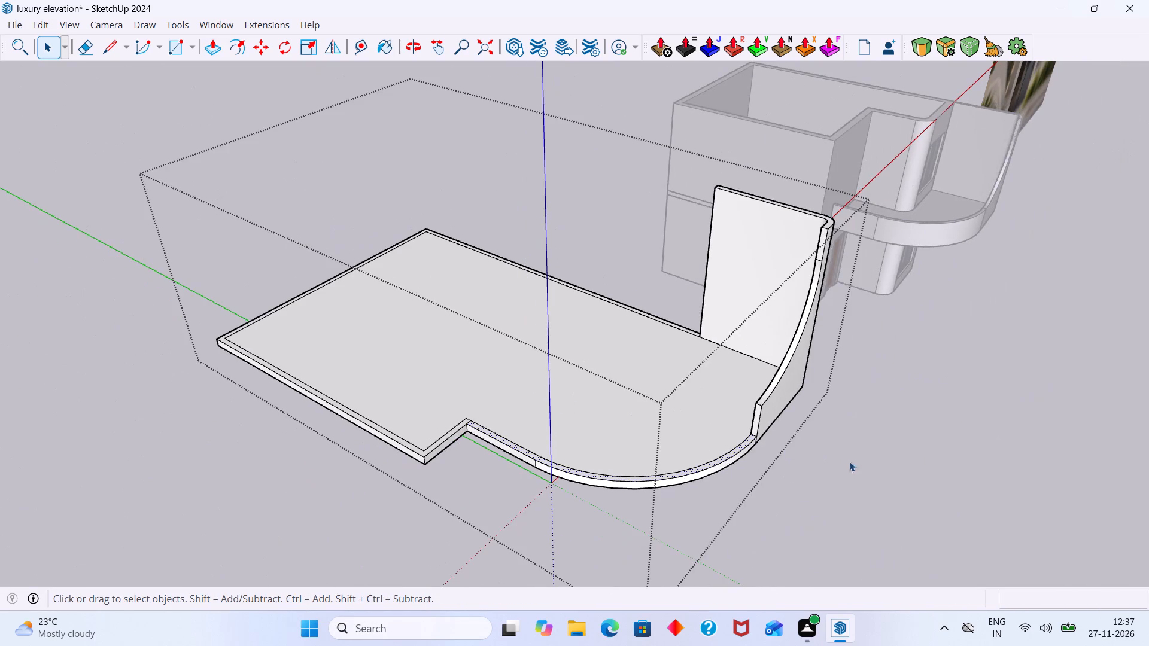
click(861, 461)
shift+middle_drag(754, 480, 609, 459)
scroll(610, 459, down, 5)
middle_drag(507, 494, 373, 514)
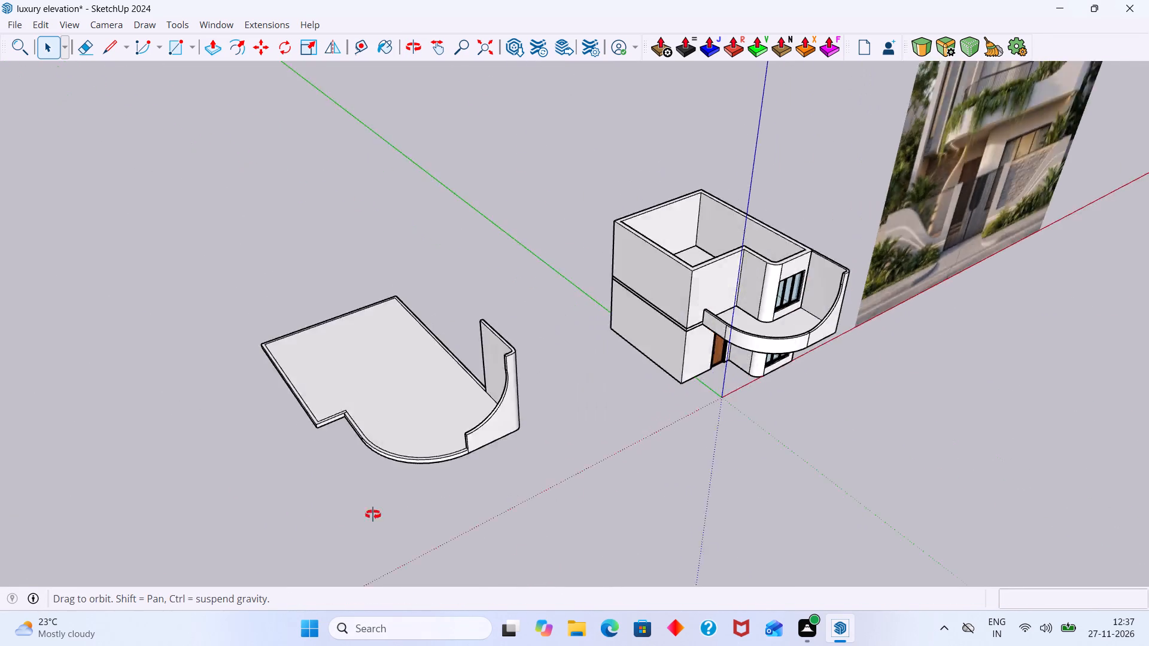
Examine the detached slab, its rim and the tall curved side wall from several angles, inside and outside the group.
middle_drag(373, 514, 301, 528)
scroll(287, 392, up, 9)
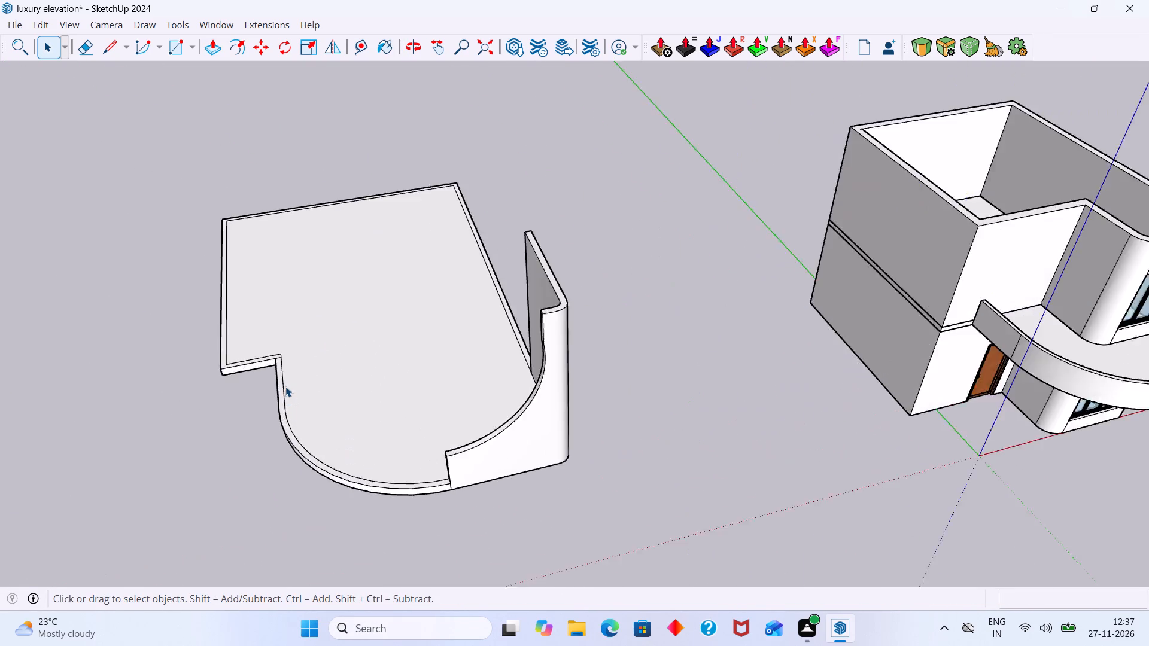
scroll(285, 386, up, 14)
scroll(287, 394, down, 18)
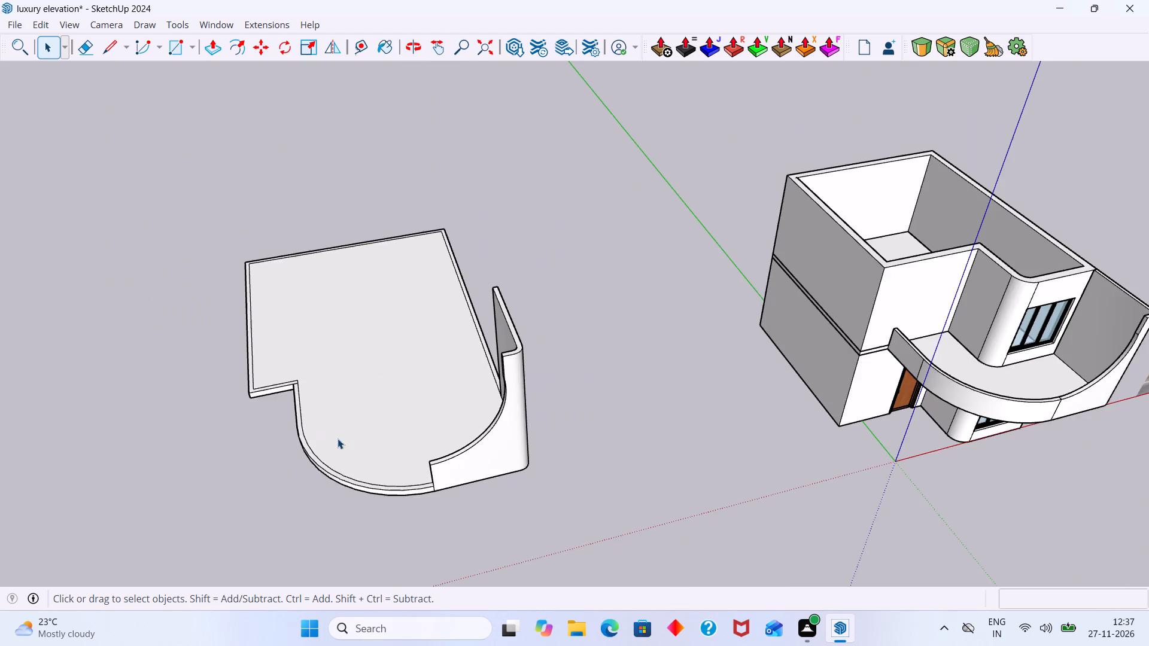
middle_drag(503, 431, 459, 458)
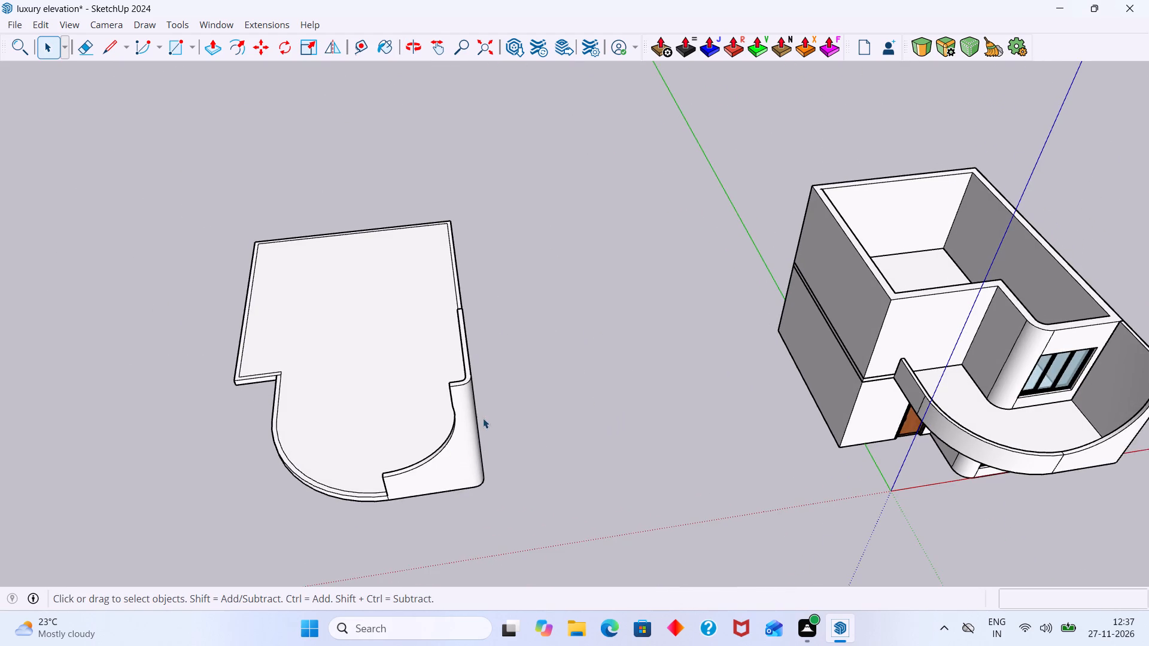
scroll(467, 358, up, 17)
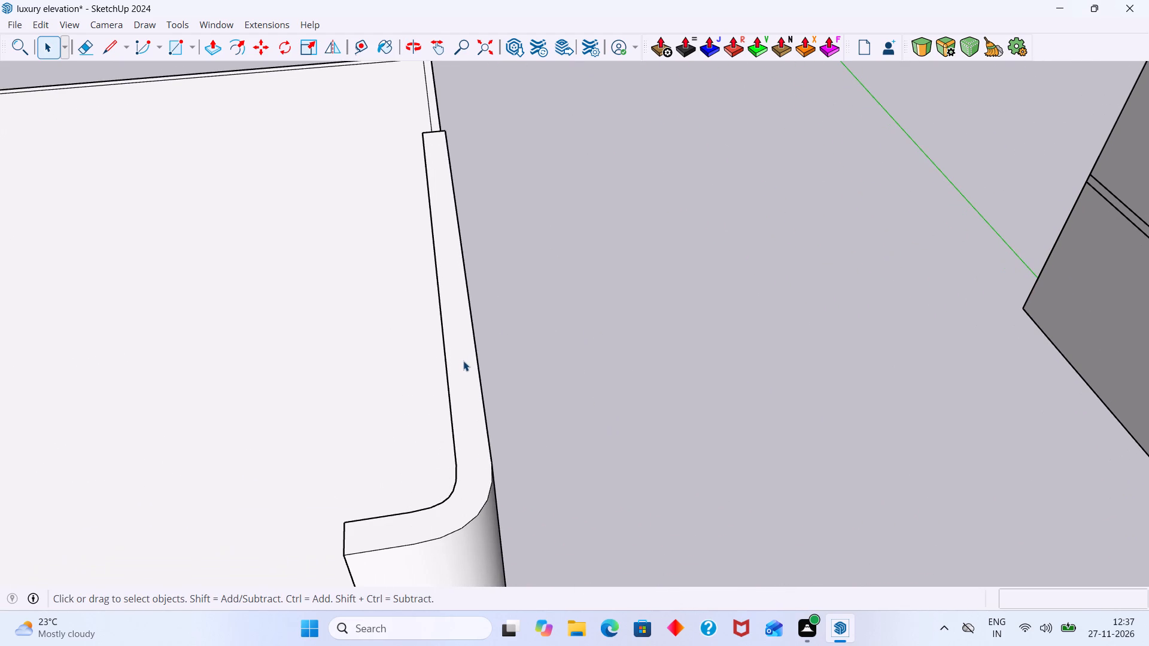
click(463, 361)
double_click(472, 382)
scroll(464, 443, down, 10)
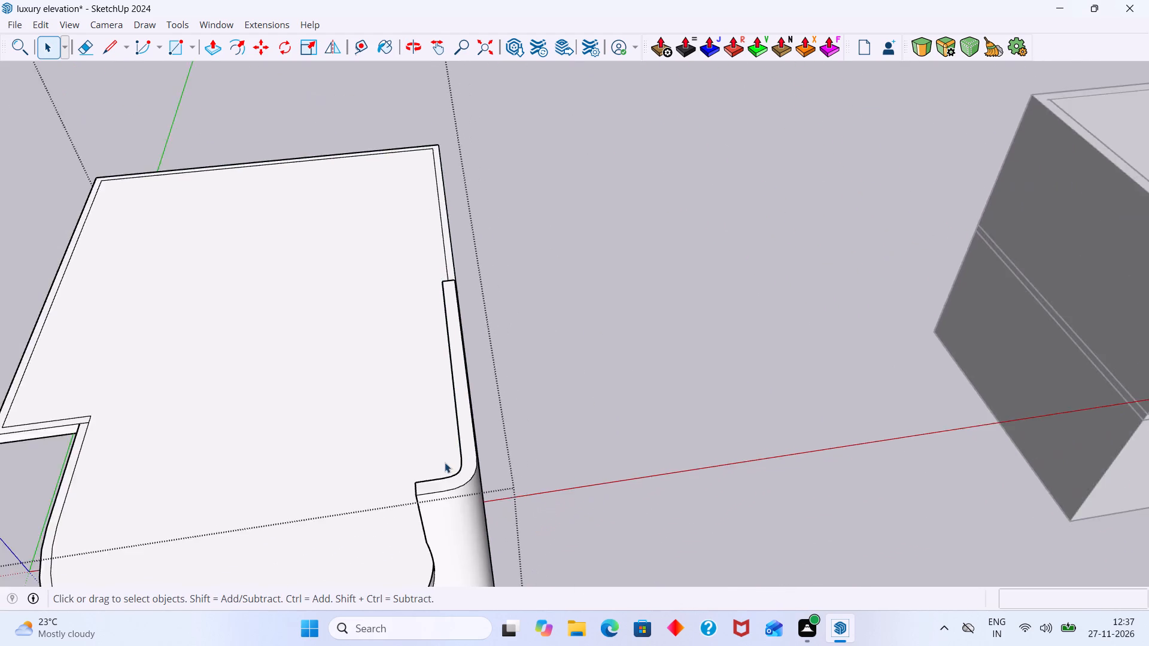
scroll(445, 462, down, 13)
shift+middle_drag(321, 529, 525, 490)
middle_drag(474, 504, 660, 437)
scroll(573, 431, up, 2)
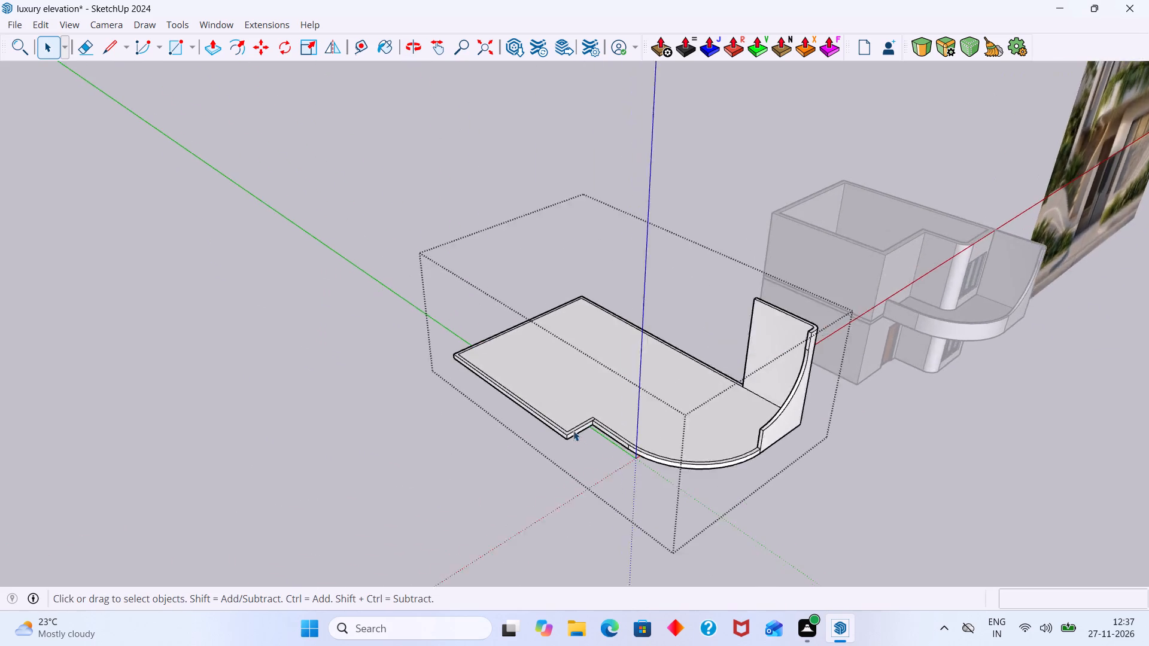
scroll(573, 431, up, 4)
middle_drag(614, 430, 681, 431)
scroll(704, 423, up, 1)
shift+middle_drag(653, 428, 470, 491)
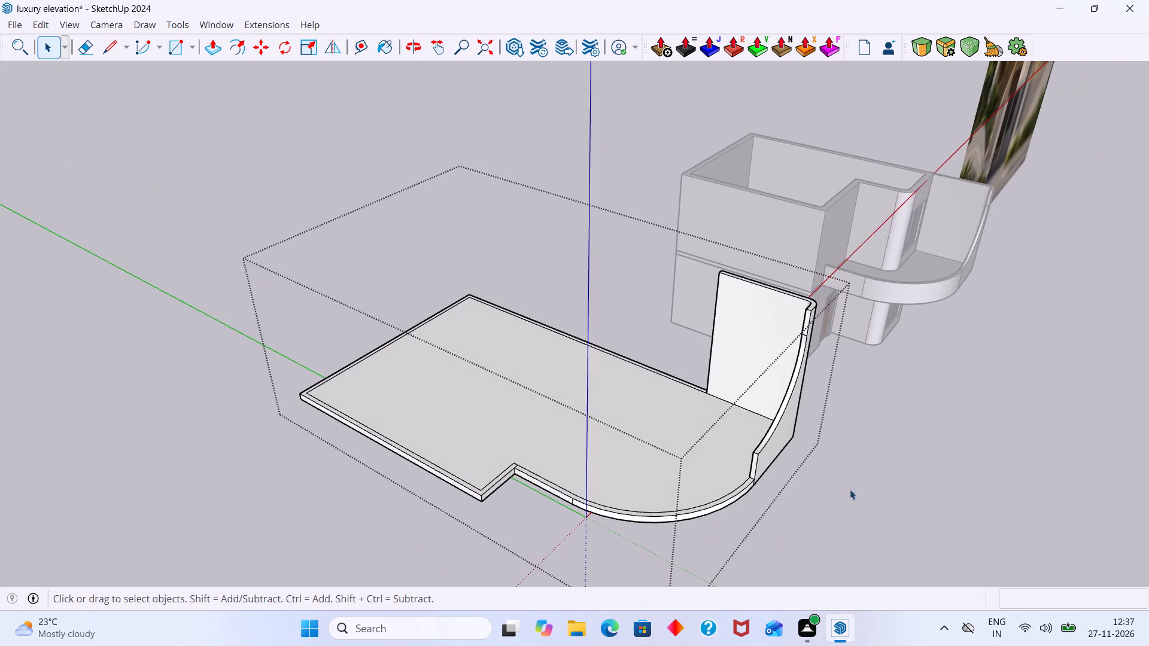
click(850, 489)
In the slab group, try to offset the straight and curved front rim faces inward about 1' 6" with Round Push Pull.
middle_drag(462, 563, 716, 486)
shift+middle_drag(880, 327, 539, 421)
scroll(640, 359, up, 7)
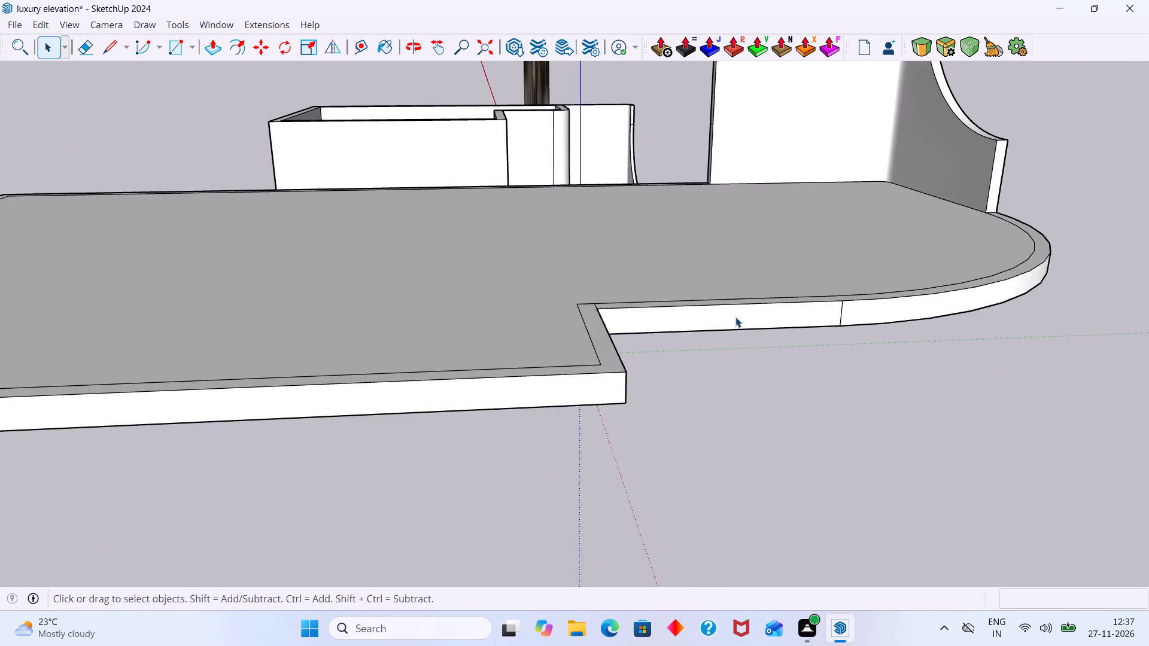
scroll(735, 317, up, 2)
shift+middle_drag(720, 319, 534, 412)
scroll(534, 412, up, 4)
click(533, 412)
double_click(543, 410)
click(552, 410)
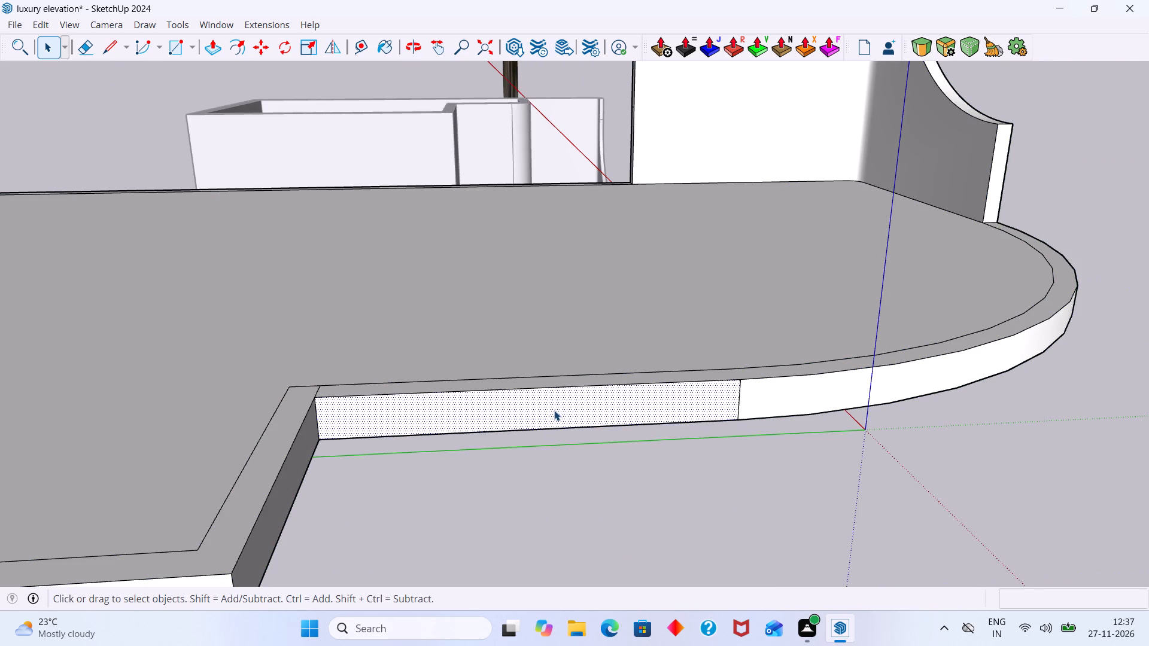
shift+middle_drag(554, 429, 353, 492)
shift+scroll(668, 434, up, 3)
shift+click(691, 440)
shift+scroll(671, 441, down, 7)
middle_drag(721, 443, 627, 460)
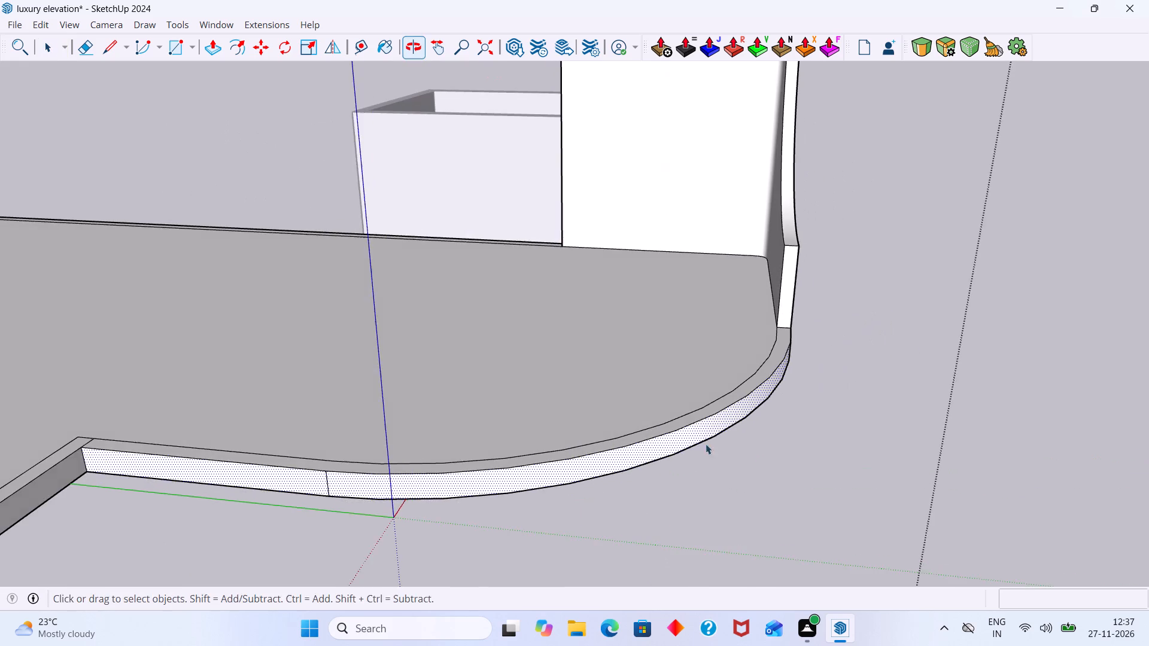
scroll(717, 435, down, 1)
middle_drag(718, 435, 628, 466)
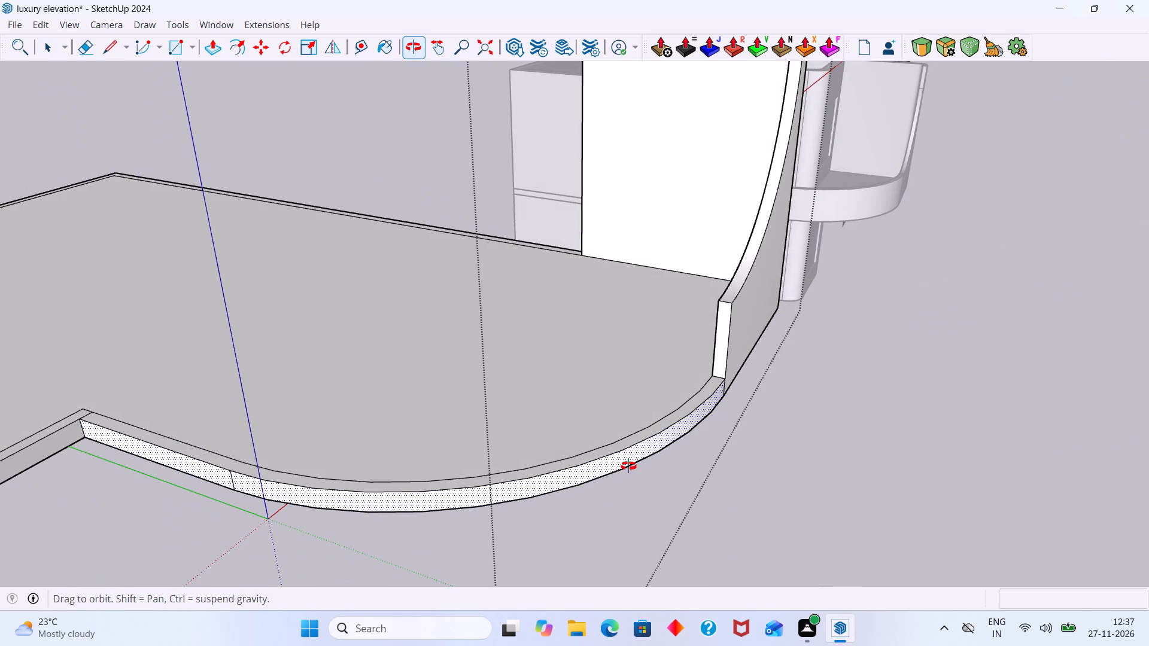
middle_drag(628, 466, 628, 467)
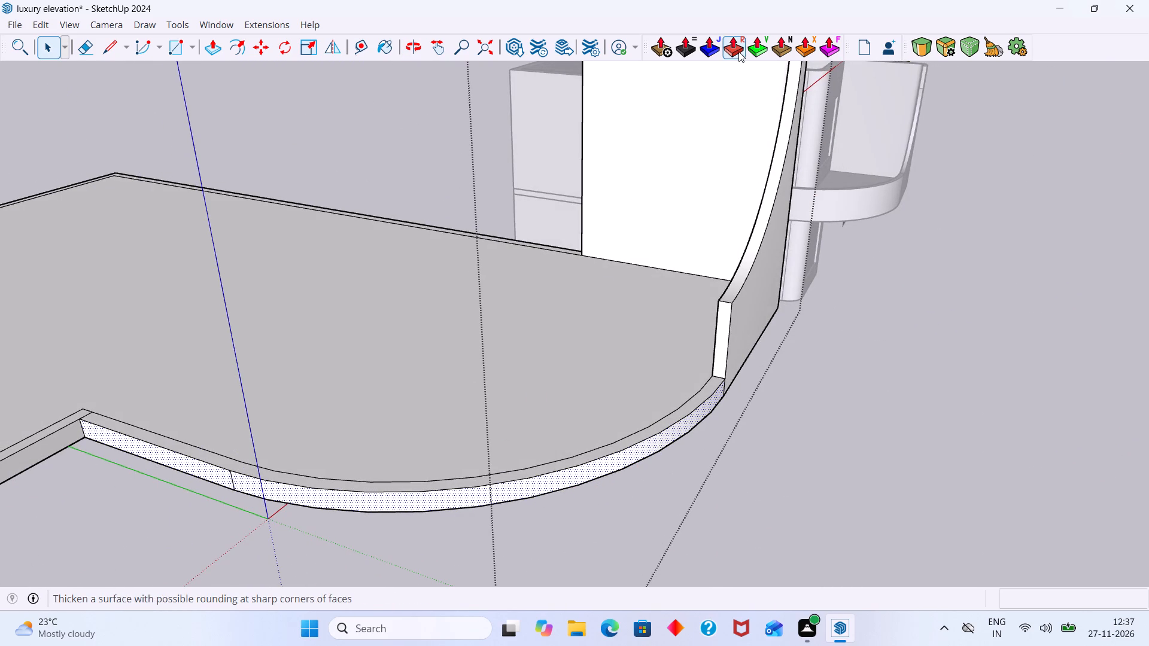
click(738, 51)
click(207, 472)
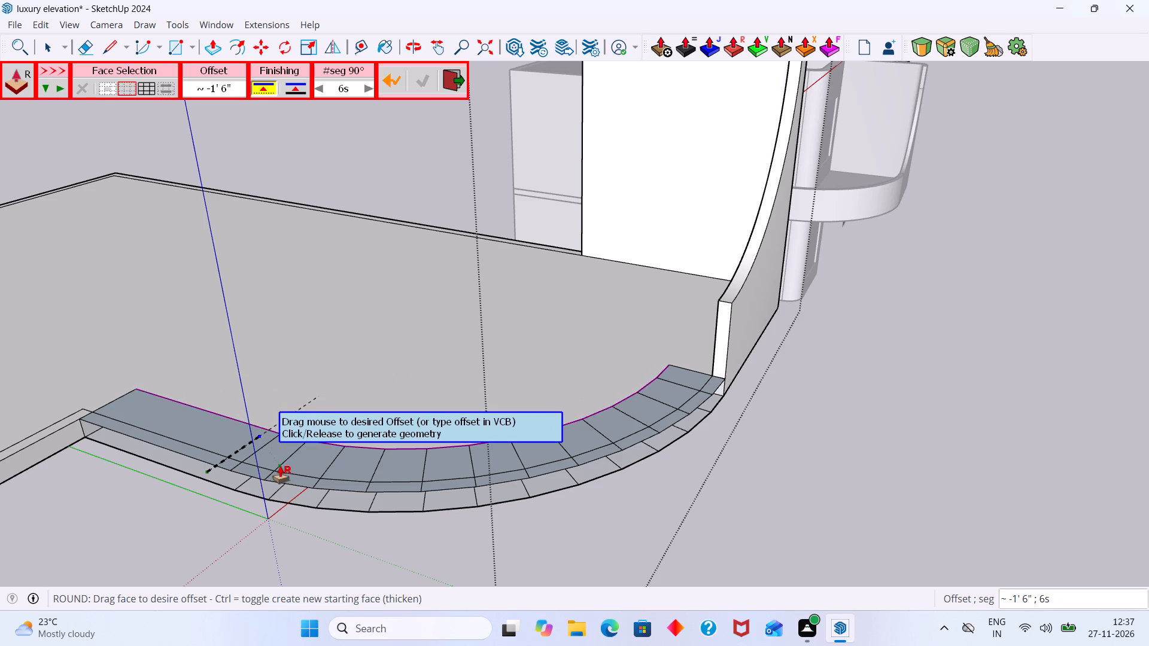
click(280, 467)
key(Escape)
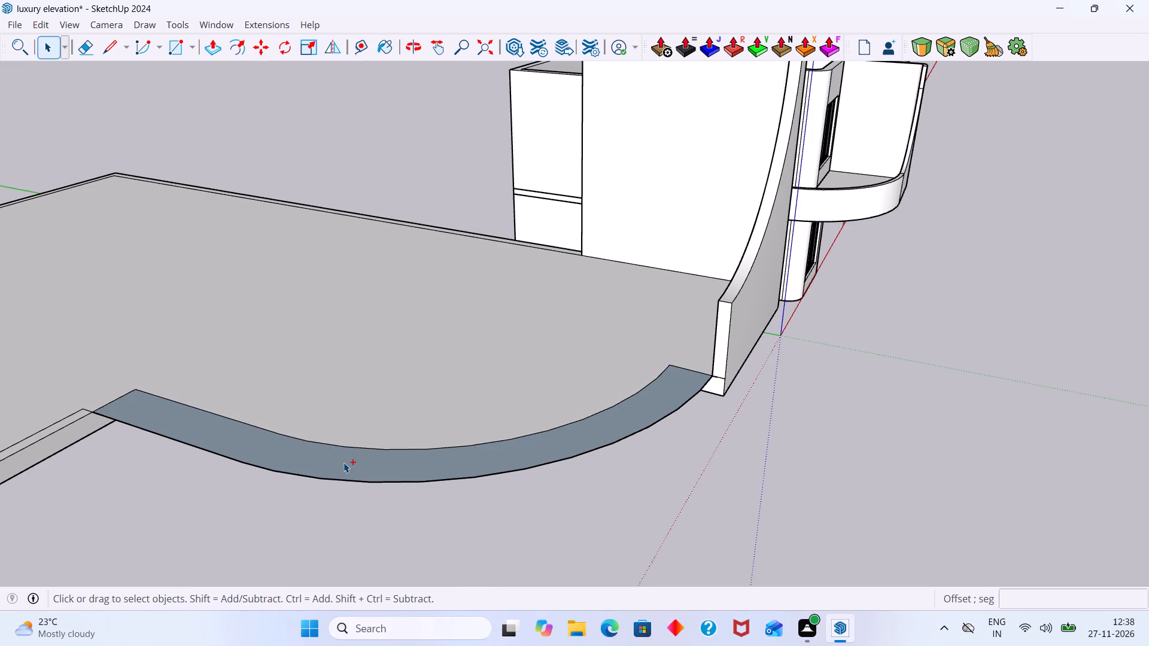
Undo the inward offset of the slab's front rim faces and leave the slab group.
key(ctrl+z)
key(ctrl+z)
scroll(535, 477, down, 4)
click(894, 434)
Compare the detached slab's curved rim and side wall with the upper facade in the reference image.
scroll(677, 461, down, 6)
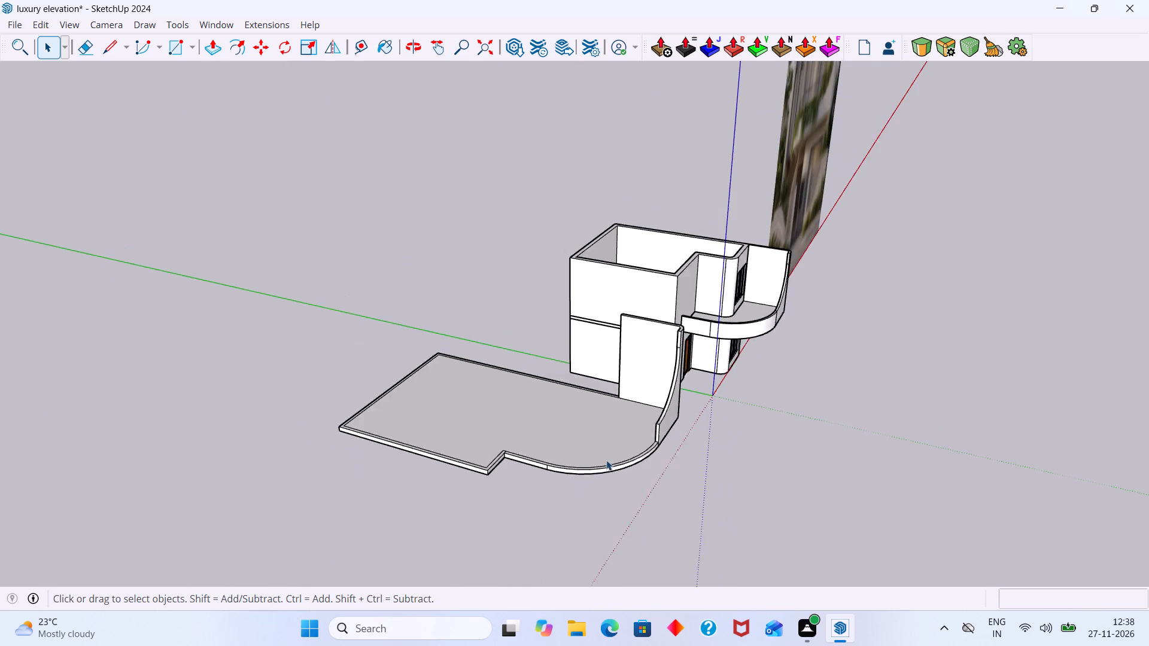
scroll(606, 460, down, 7)
shift+middle_drag(589, 456, 323, 523)
middle_drag(269, 522, 129, 547)
shift+middle_drag(600, 372, 725, 322)
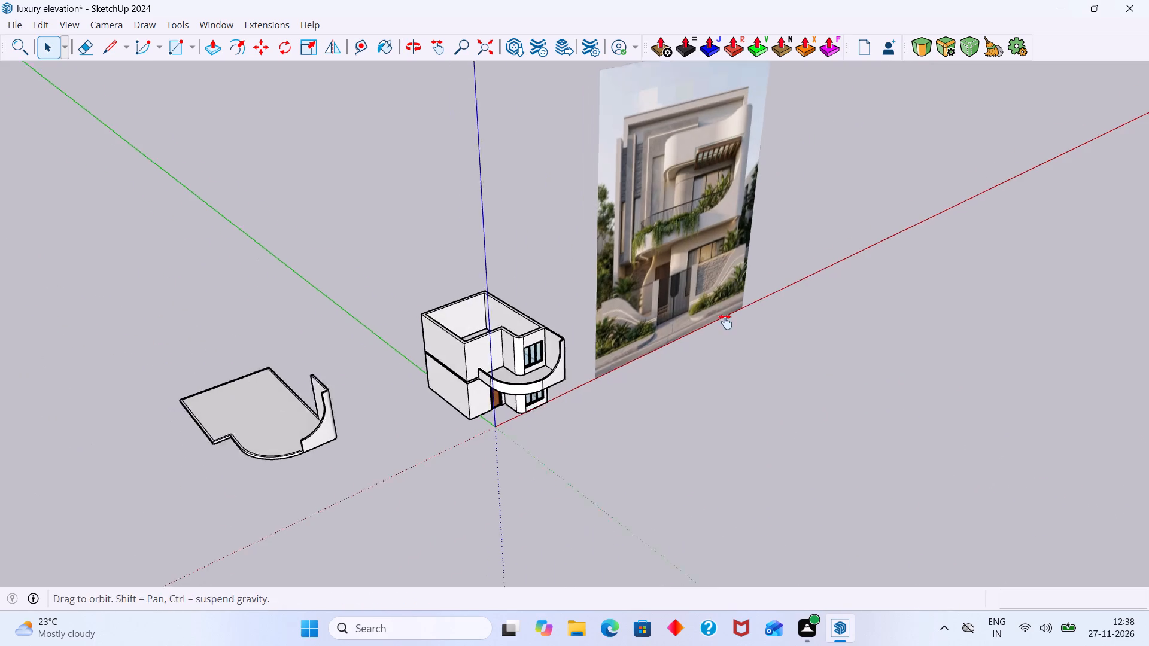
shift+middle_drag(725, 322, 771, 300)
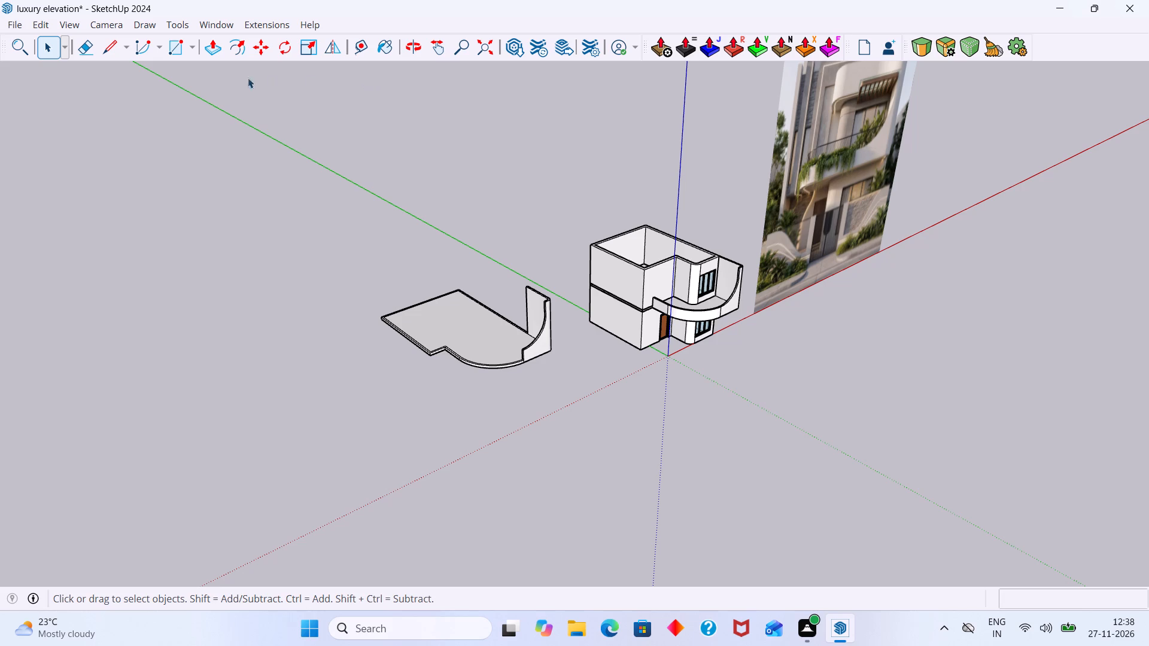
scroll(546, 364, up, 12)
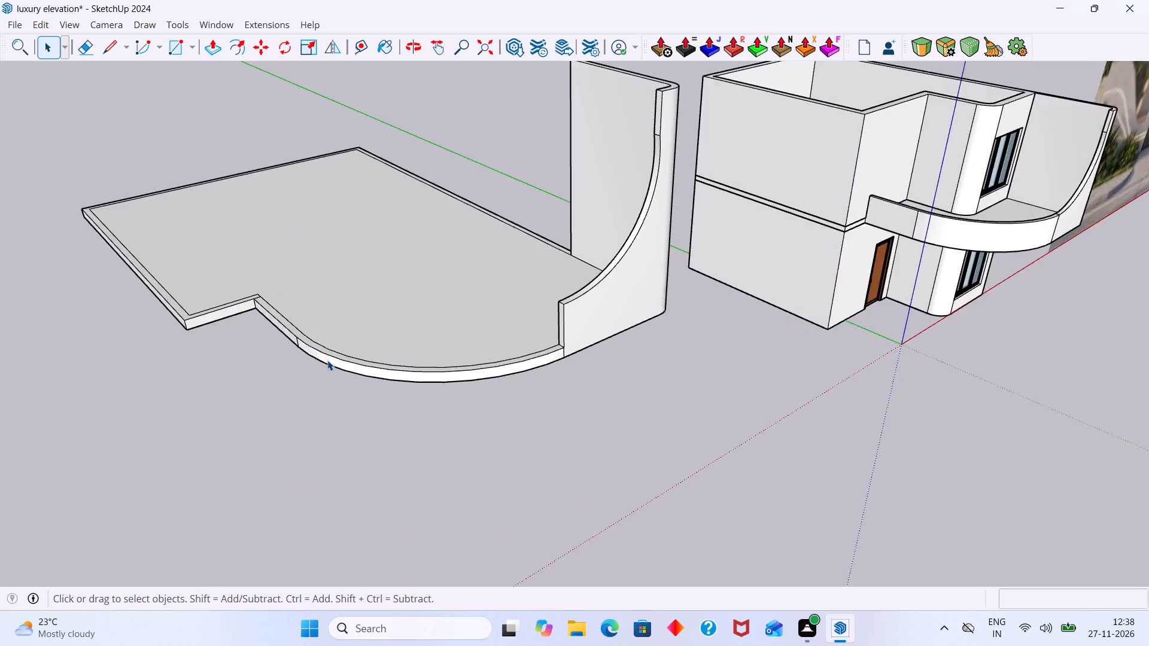
scroll(327, 360, up, 5)
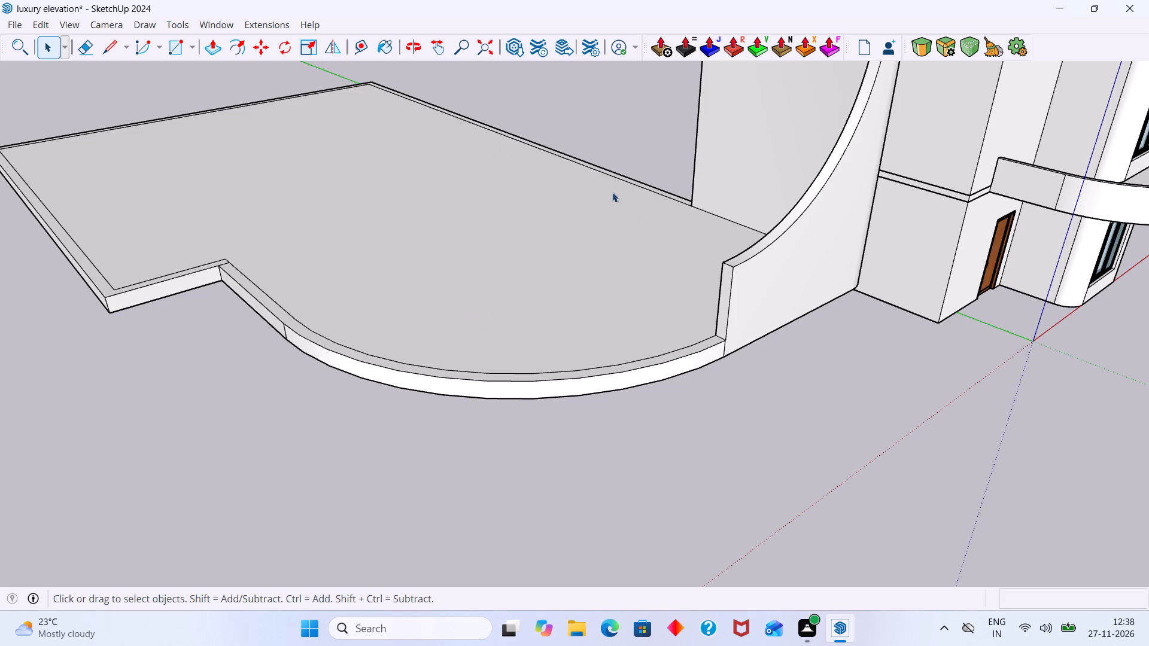
scroll(628, 268, down, 12)
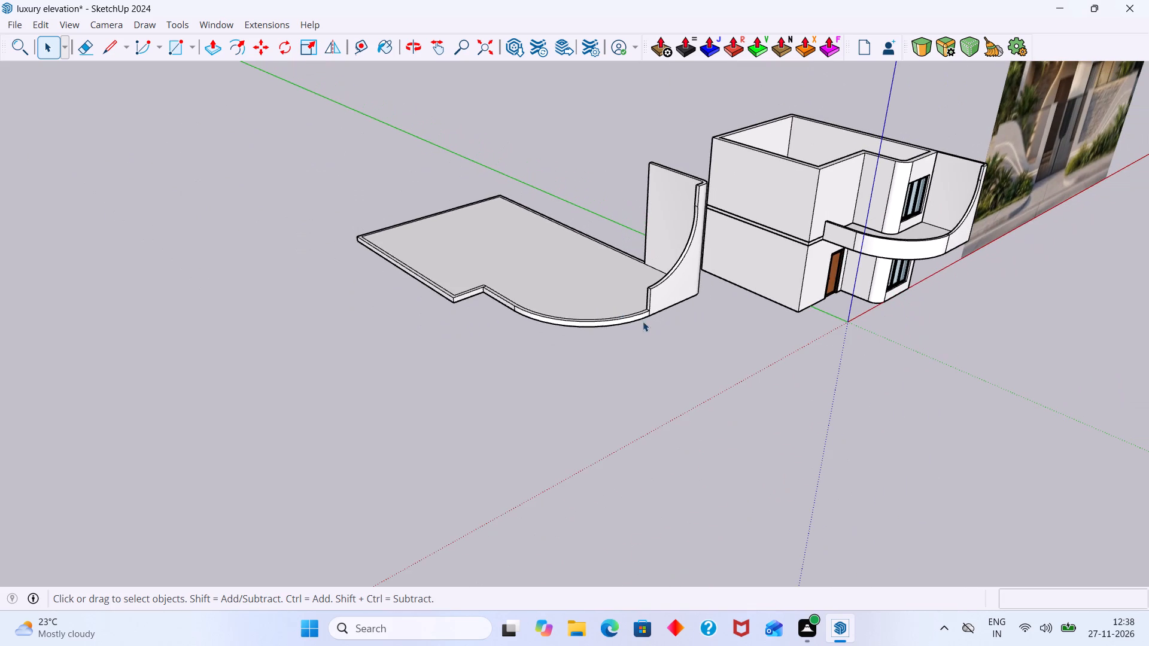
middle_drag(648, 322, 563, 332)
scroll(609, 337, up, 5)
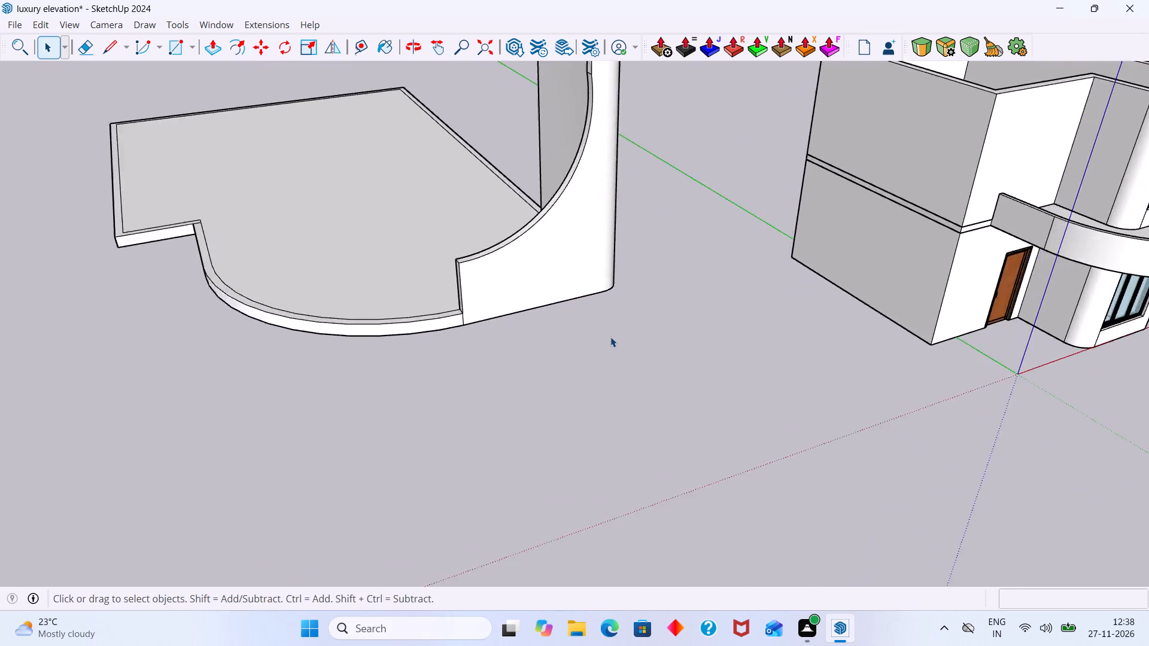
scroll(611, 337, down, 16)
scroll(913, 221, up, 3)
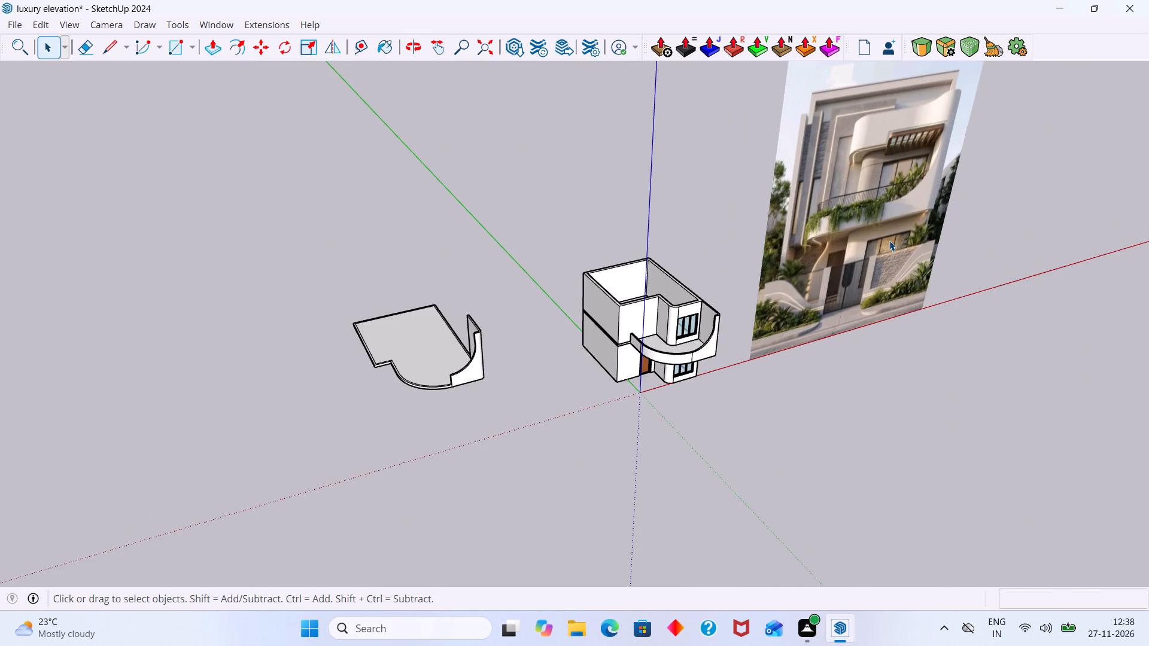
middle_drag(886, 239, 817, 172)
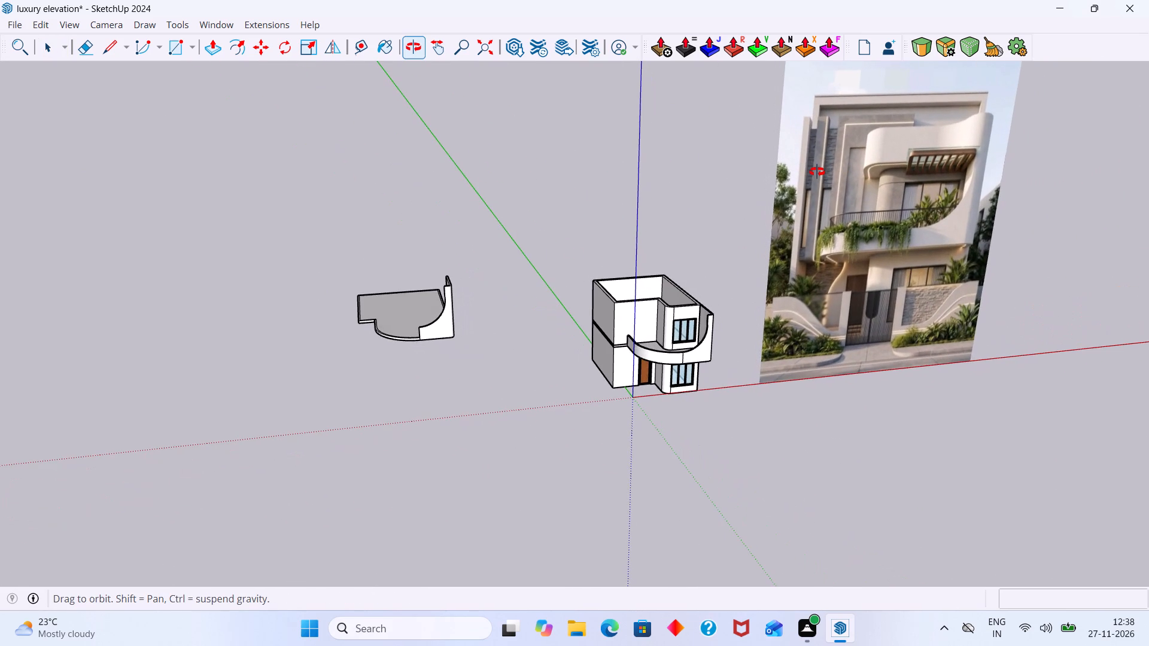
middle_drag(817, 172, 817, 172)
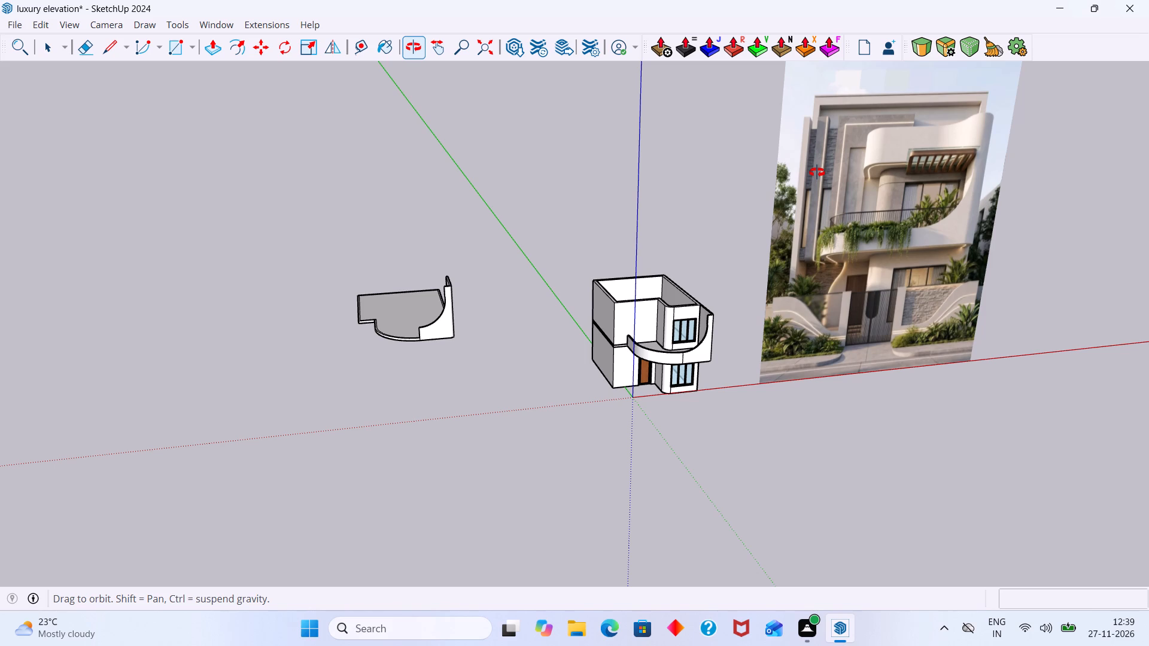
middle_drag(817, 172, 803, 183)
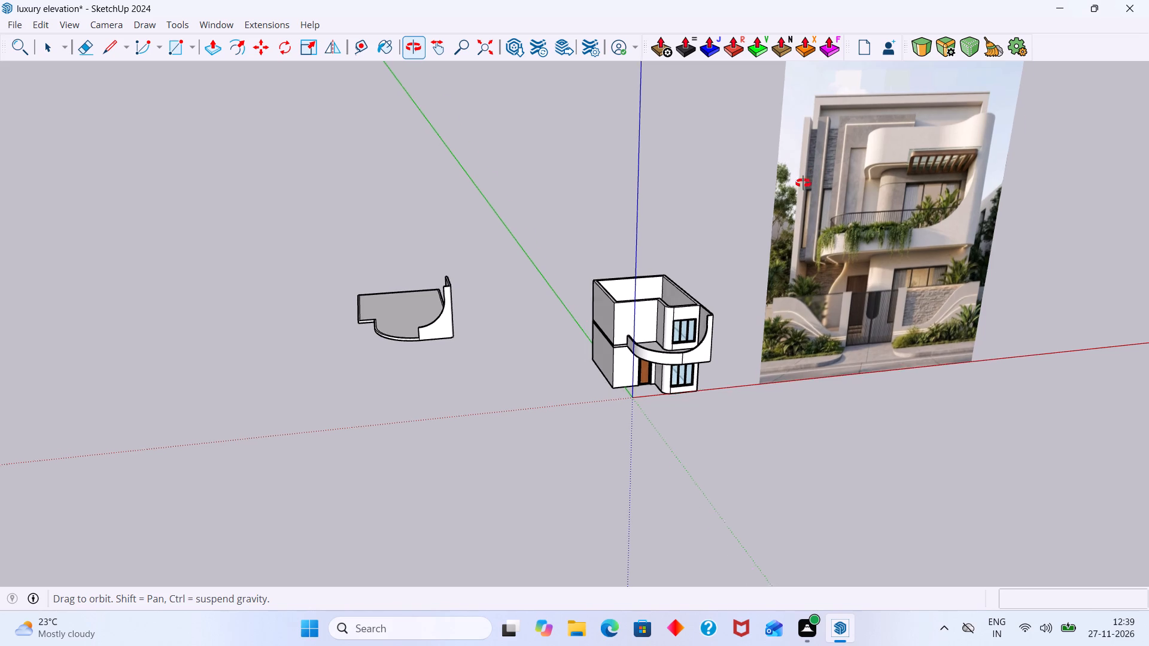
middle_drag(803, 183, 770, 212)
scroll(774, 205, down, 5)
scroll(724, 191, up, 2)
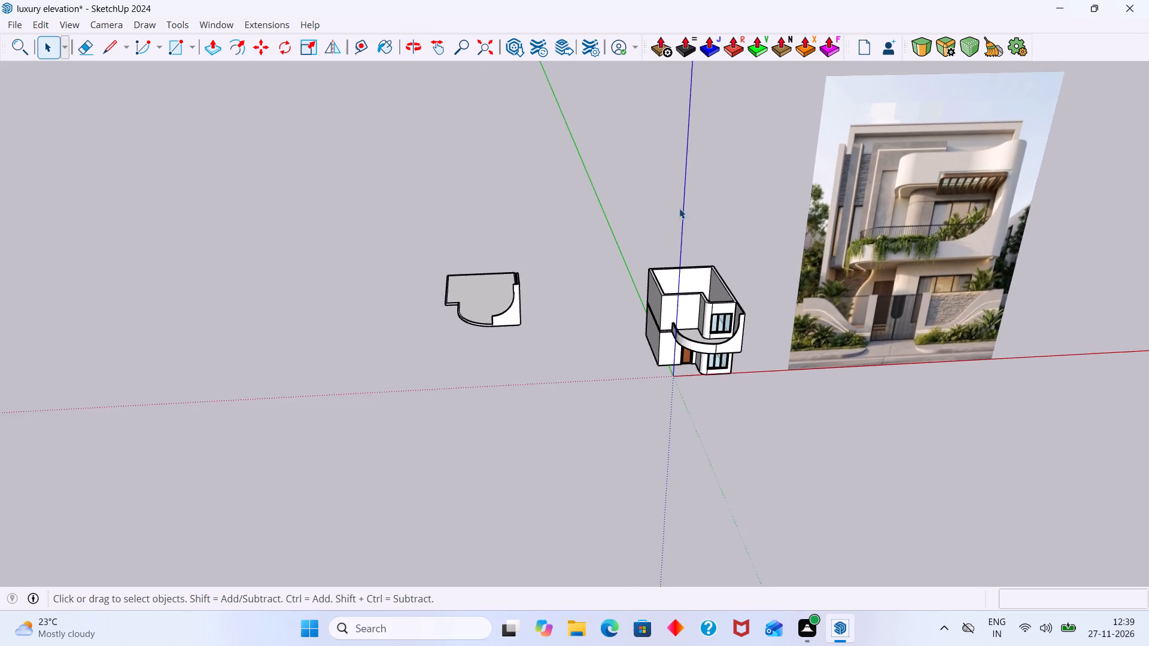
scroll(679, 208, up, 3)
scroll(500, 286, up, 2)
scroll(512, 288, down, 5)
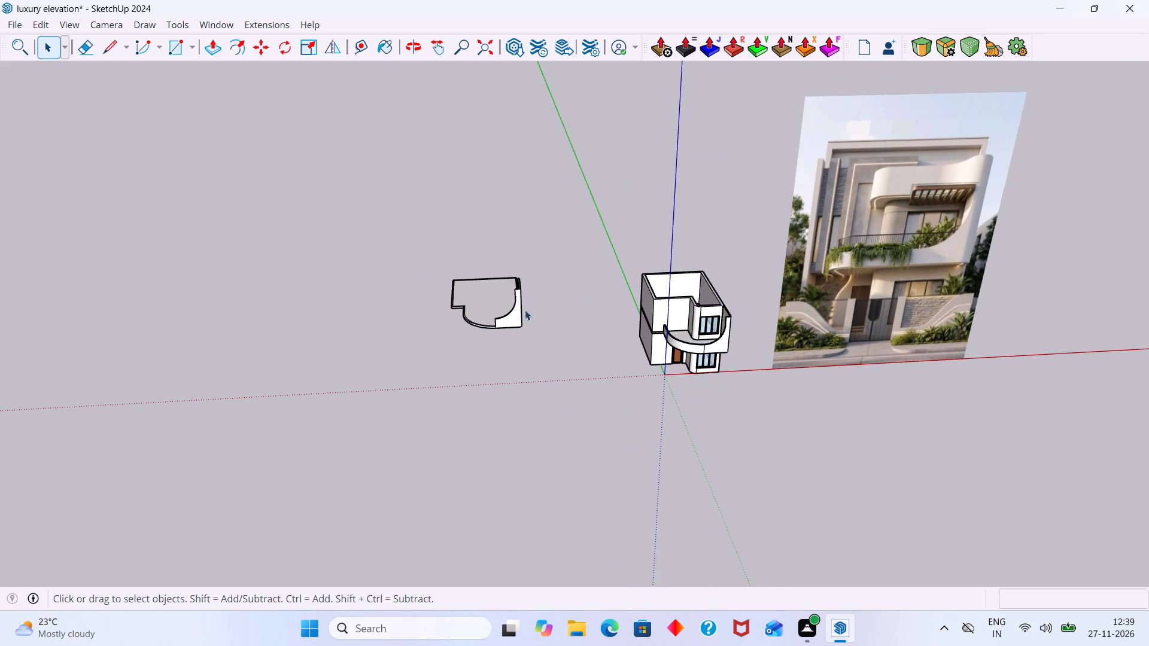
middle_drag(506, 317, 530, 318)
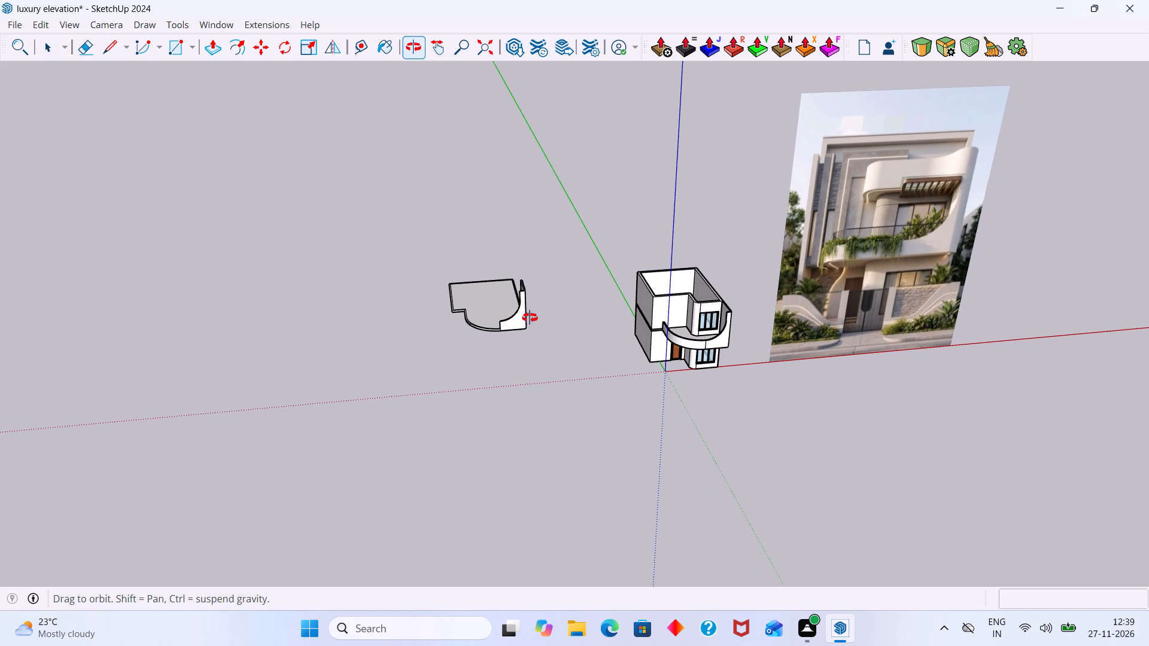
middle_drag(530, 318, 618, 317)
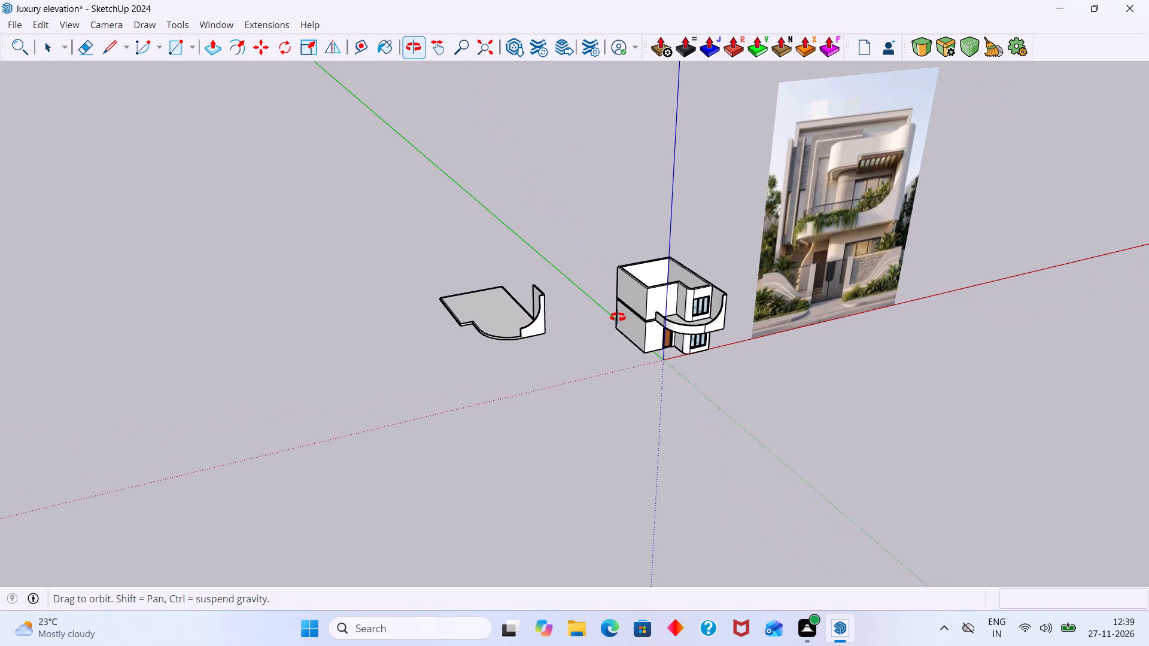
middle_drag(618, 317, 771, 350)
Examine the rim at the slab's notched corner and review the slab beside the house and the reference image.
scroll(489, 374, up, 13)
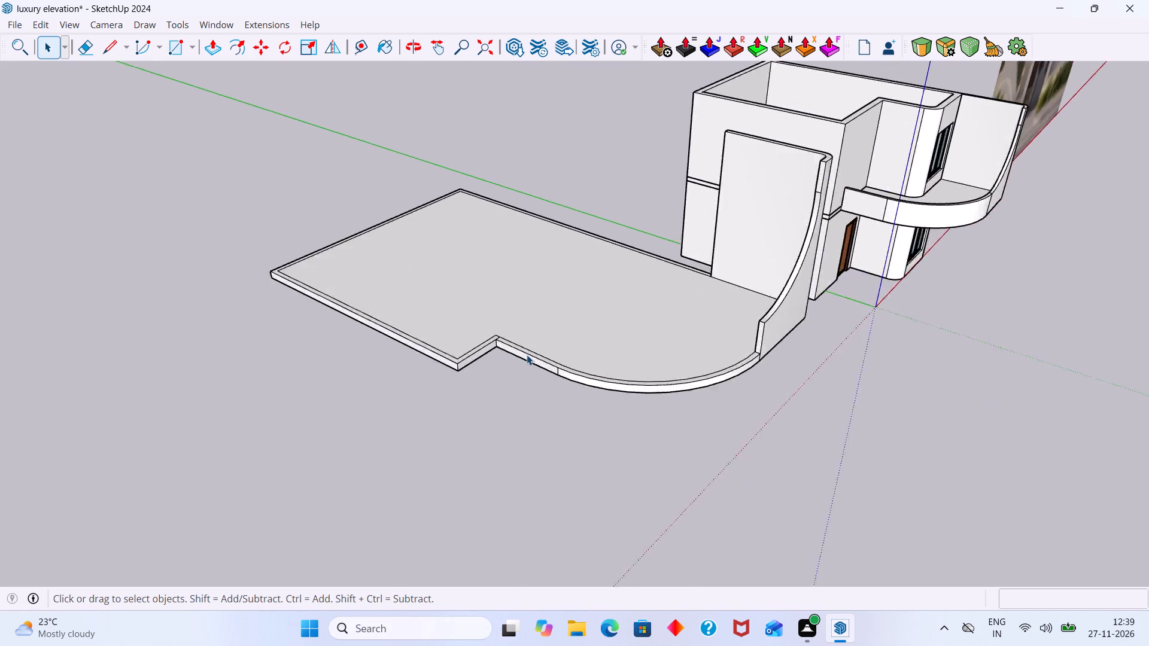
scroll(527, 355, up, 20)
scroll(527, 355, up, 3)
scroll(484, 328, down, 9)
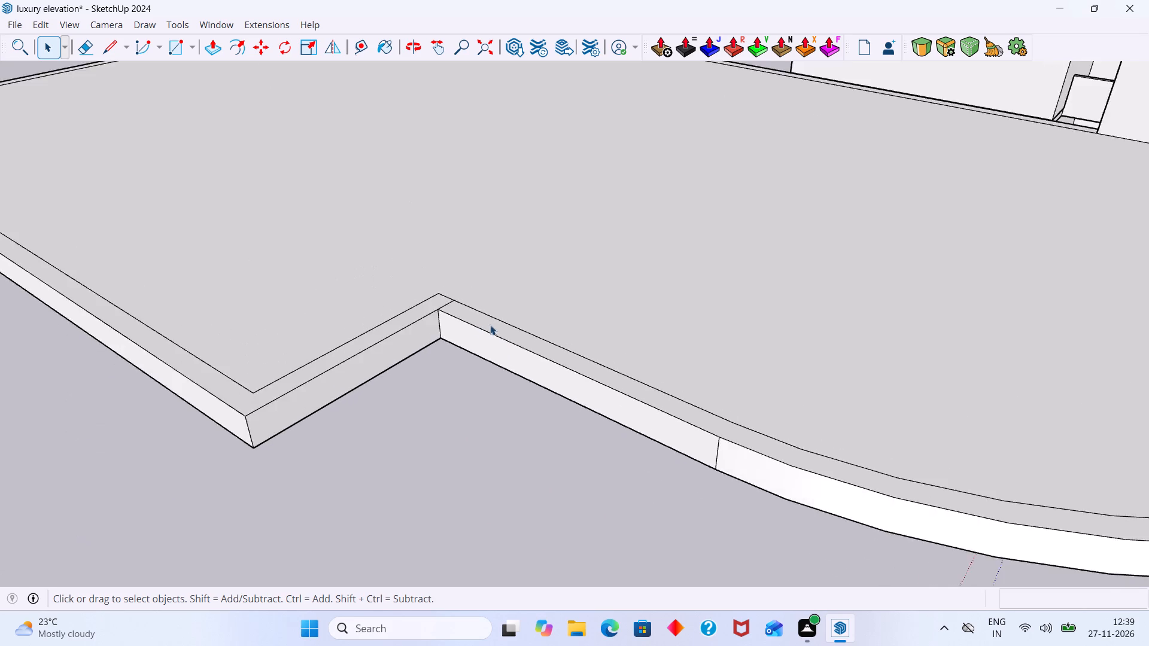
scroll(490, 325, down, 20)
scroll(490, 325, down, 8)
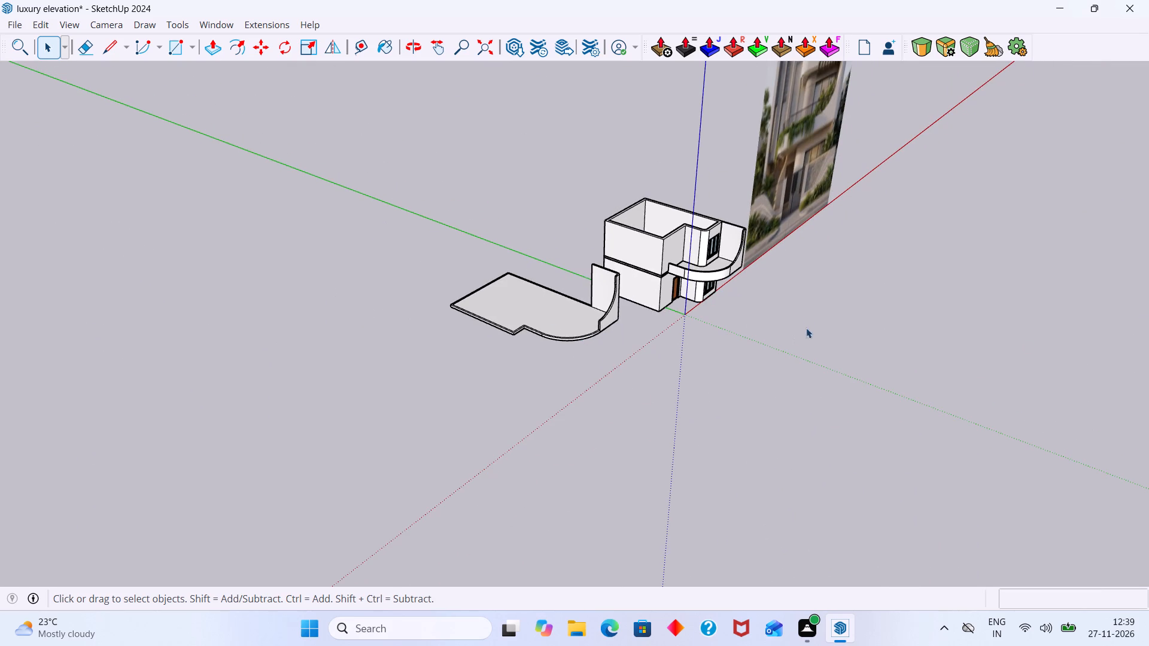
scroll(732, 247, down, 4)
scroll(719, 230, up, 2)
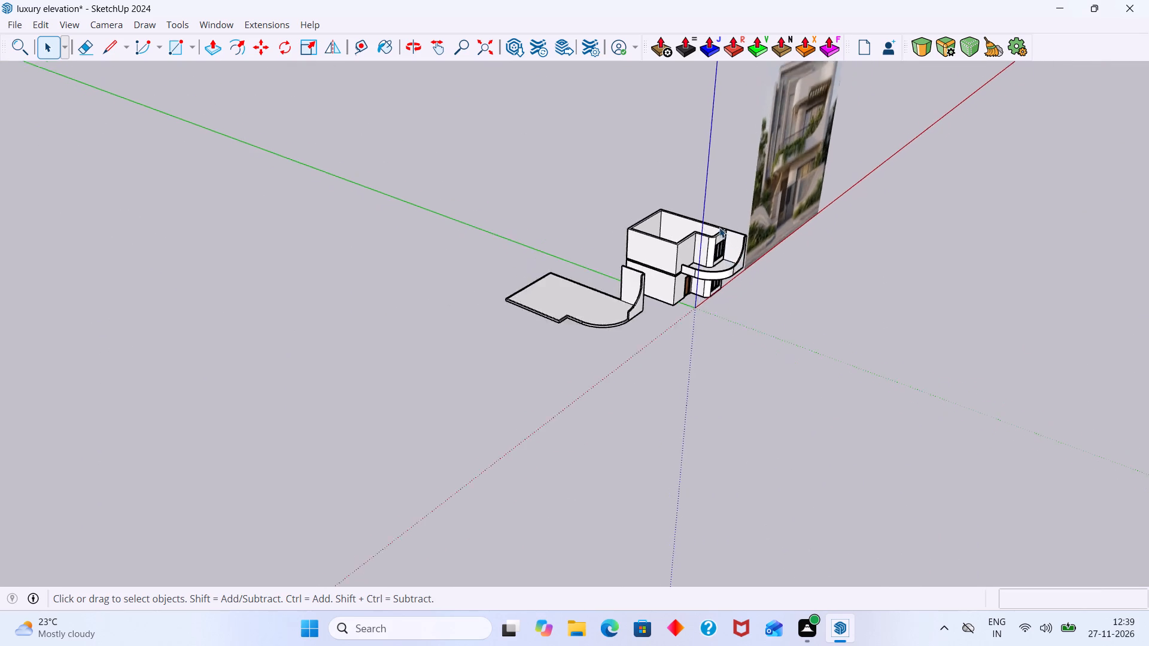
scroll(719, 227, up, 12)
scroll(427, 395, down, 15)
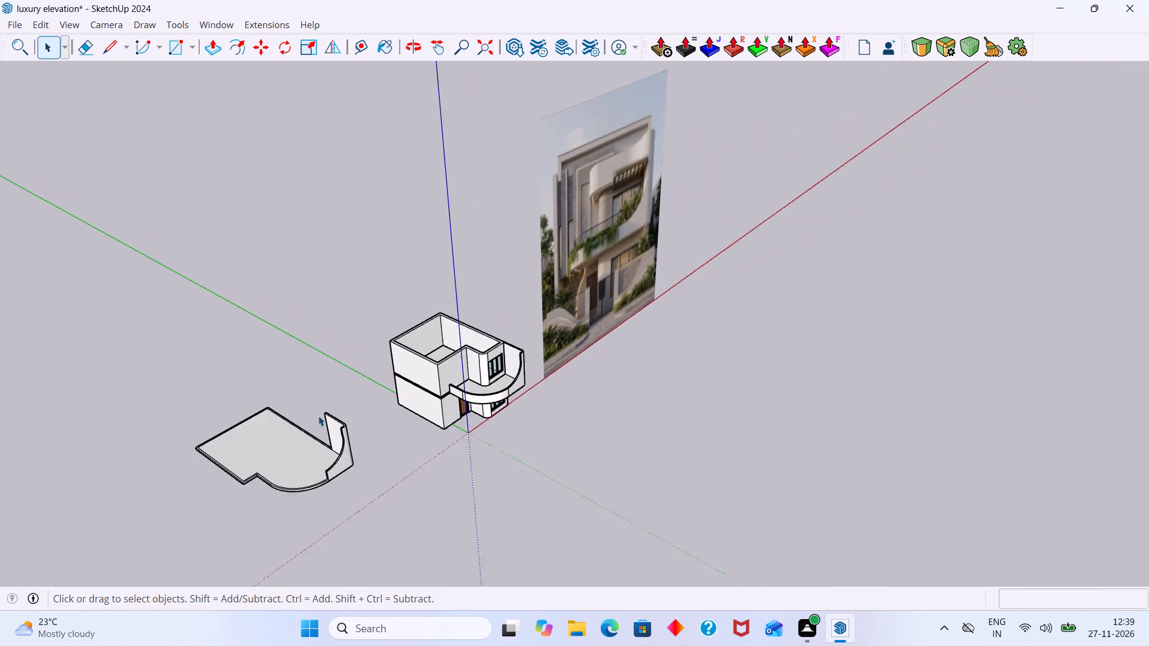
scroll(318, 416, down, 1)
scroll(259, 453, up, 2)
middle_drag(291, 469, 315, 417)
shift+middle_drag(318, 399, 320, 326)
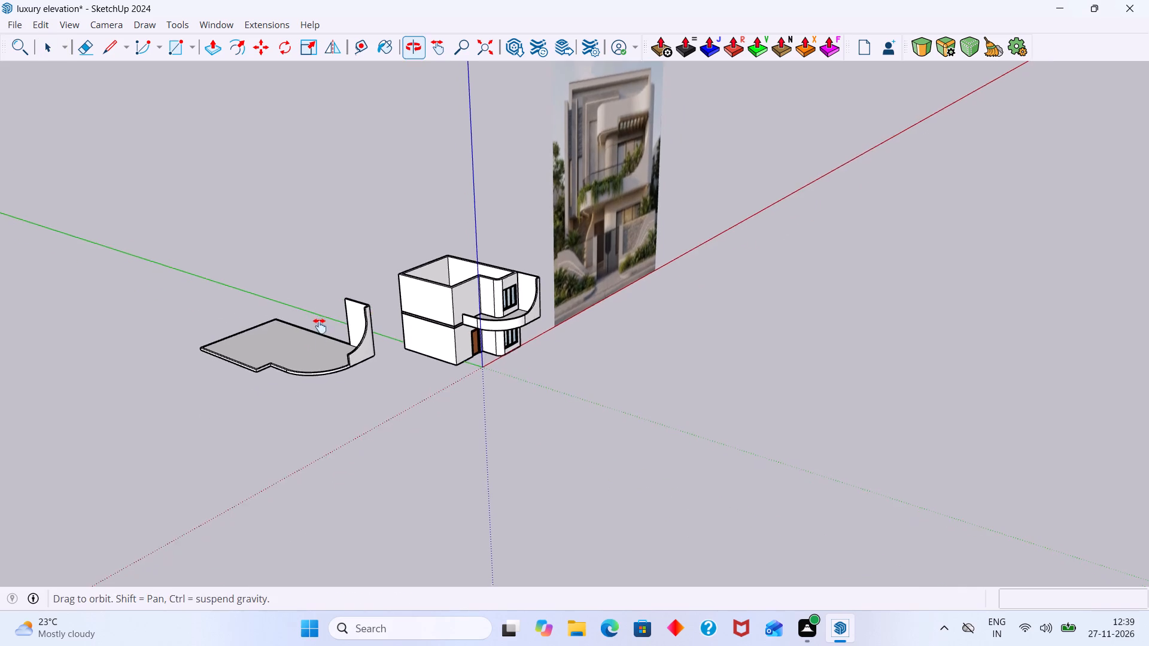
Examine the detached slab's rim from its notched corner around the curved front to the side wall.
shift+middle_drag(320, 326, 320, 325)
scroll(297, 375, up, 6)
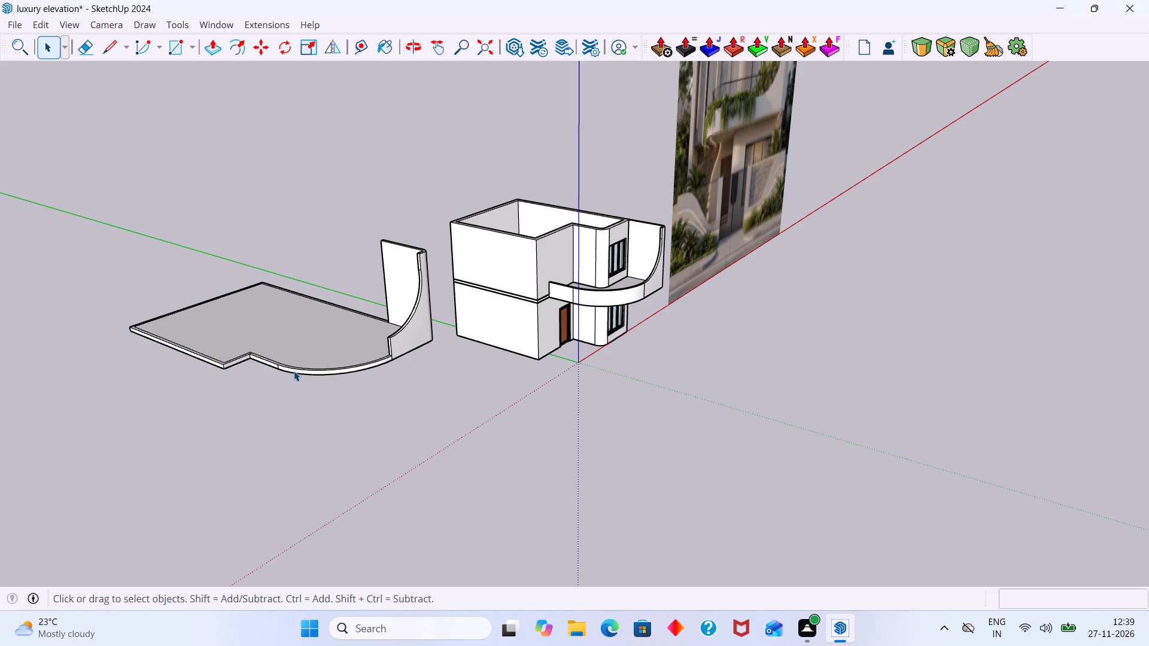
scroll(270, 367, up, 15)
scroll(271, 367, down, 4)
middle_drag(326, 391, 425, 411)
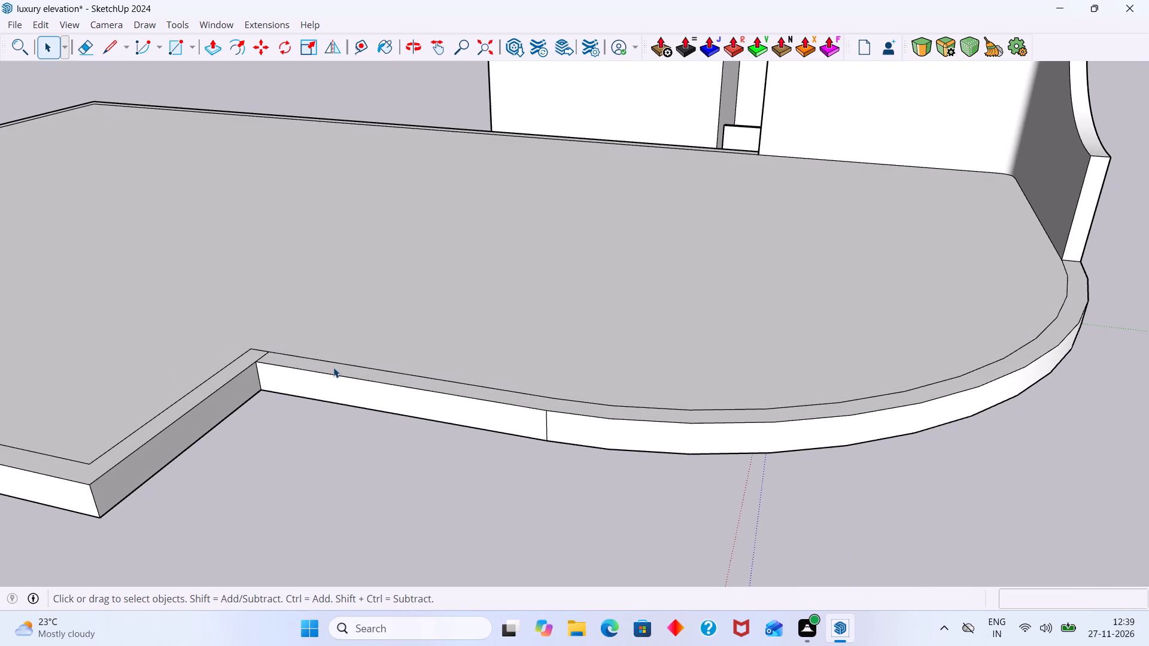
scroll(330, 366, up, 1)
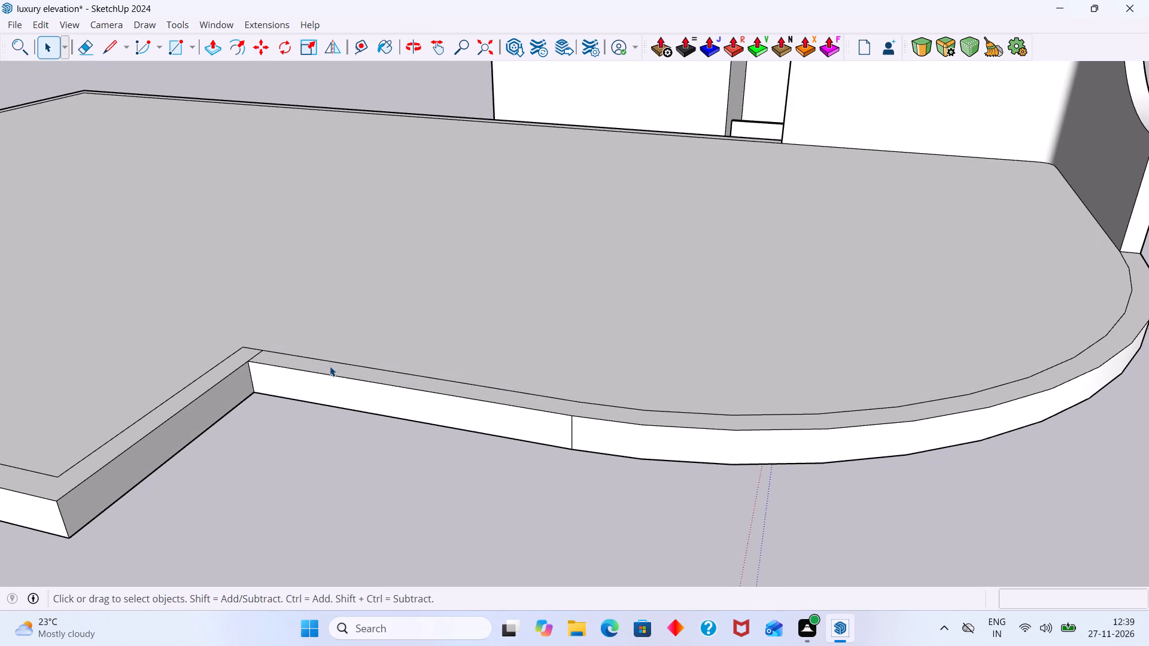
scroll(330, 366, down, 4)
shift+middle_drag(312, 356, 245, 327)
scroll(315, 350, down, 2)
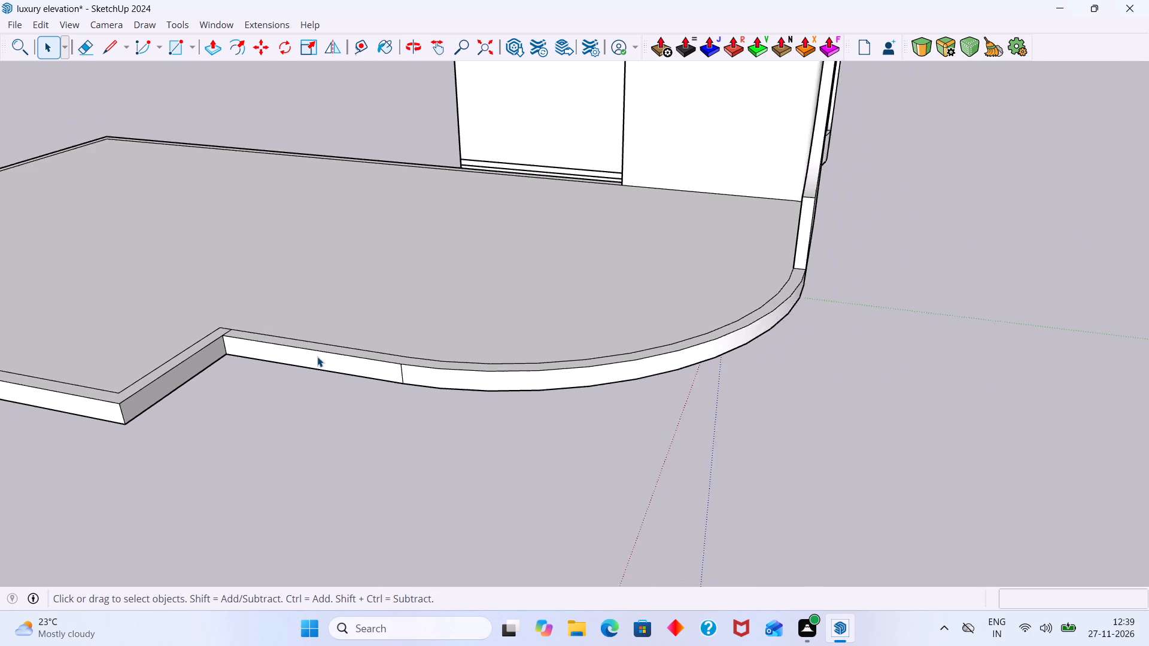
scroll(317, 356, down, 5)
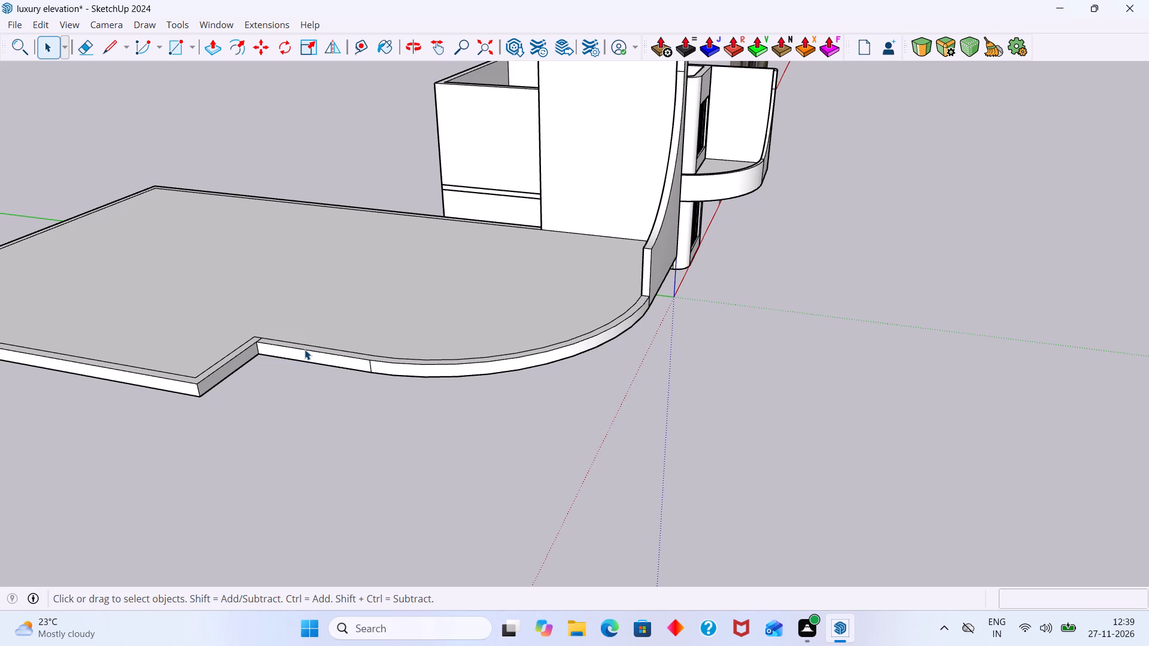
scroll(321, 339, down, 6)
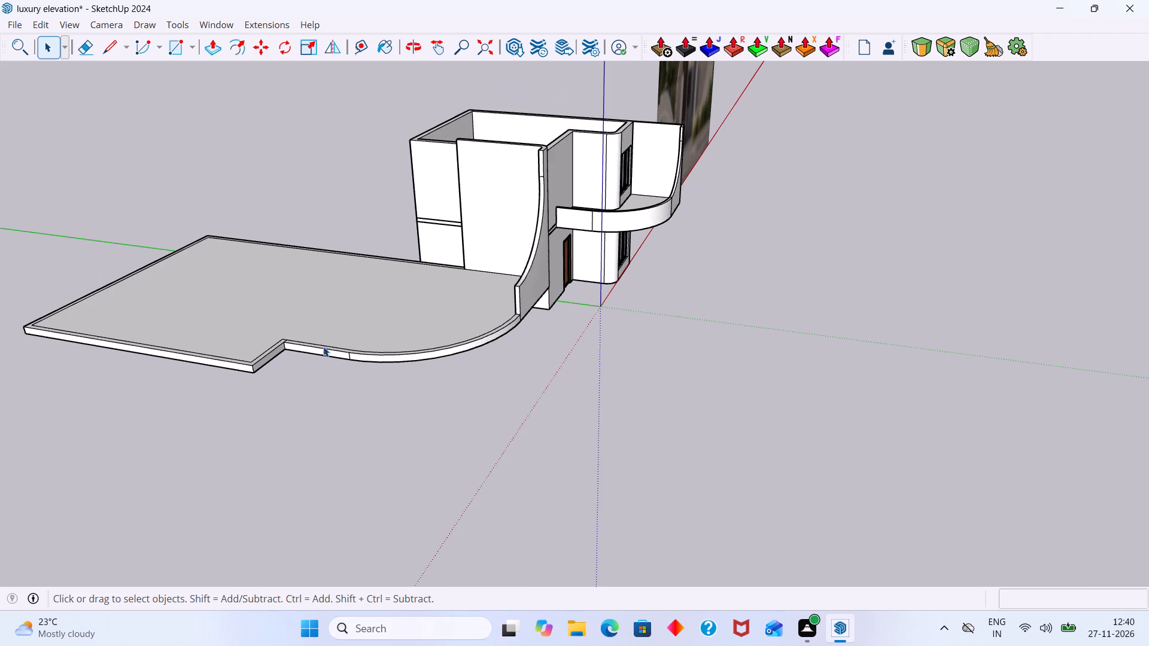
shift+middle_drag(322, 348, 190, 379)
scroll(253, 396, up, 4)
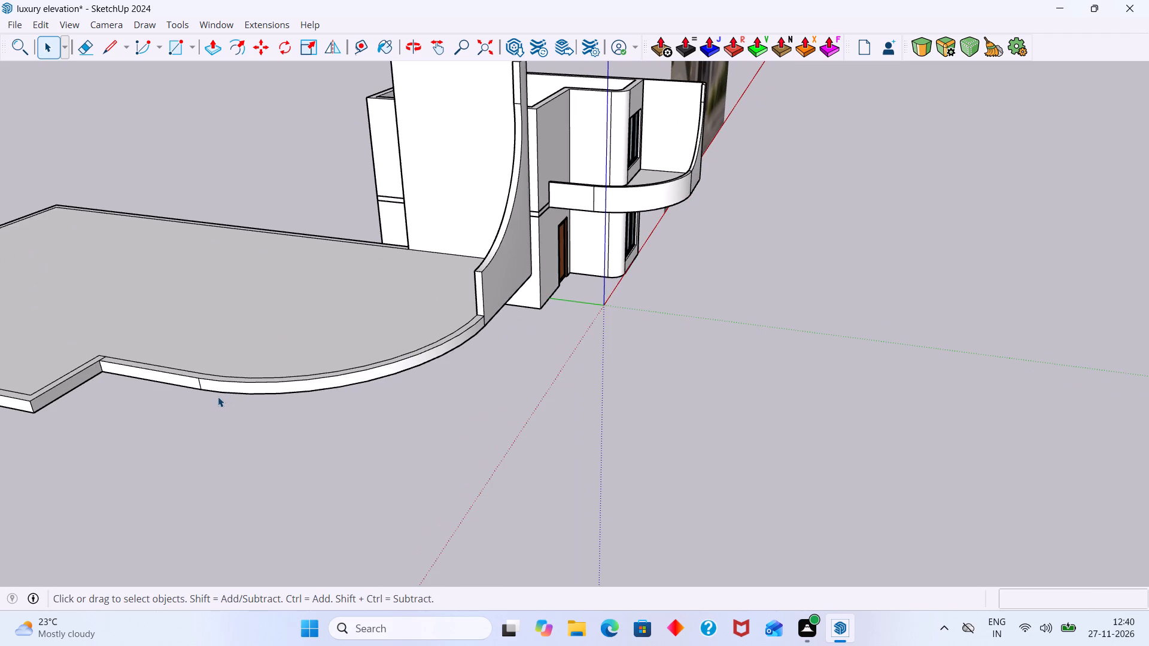
scroll(230, 394, down, 5)
middle_drag(265, 410, 354, 421)
scroll(372, 425, up, 14)
scroll(398, 460, down, 4)
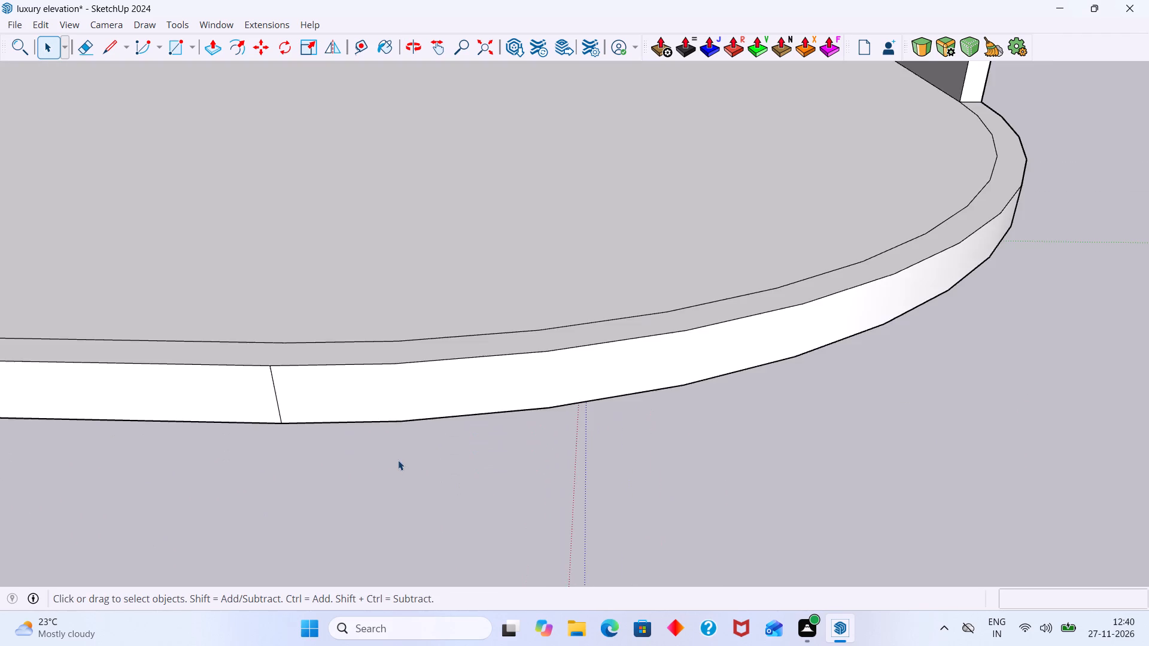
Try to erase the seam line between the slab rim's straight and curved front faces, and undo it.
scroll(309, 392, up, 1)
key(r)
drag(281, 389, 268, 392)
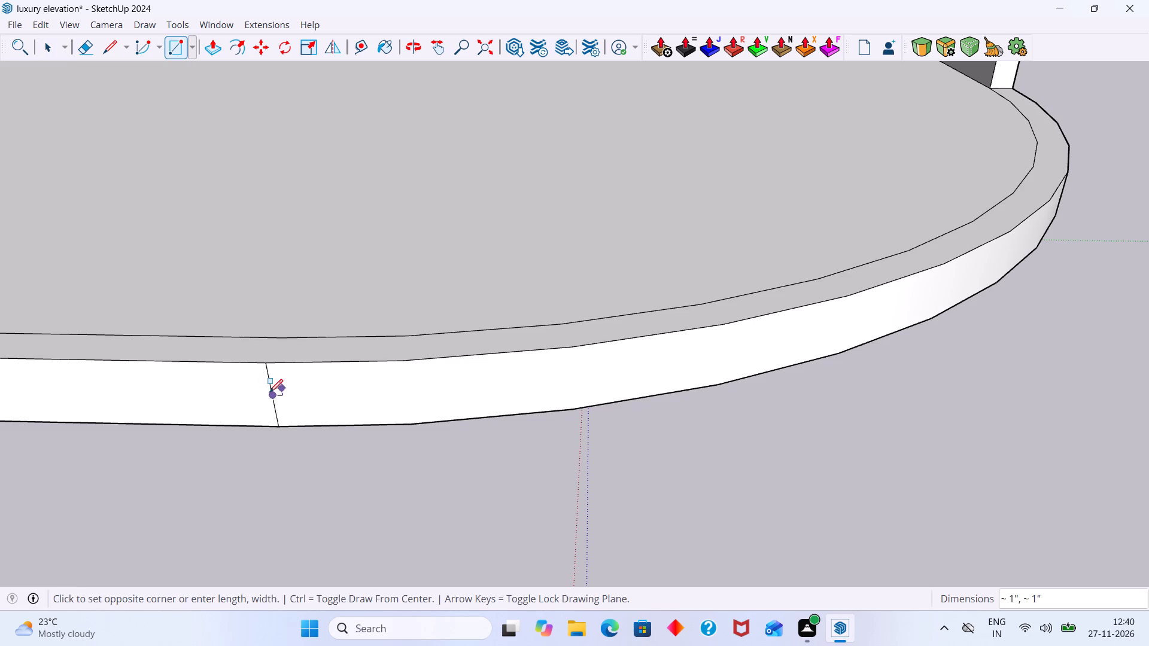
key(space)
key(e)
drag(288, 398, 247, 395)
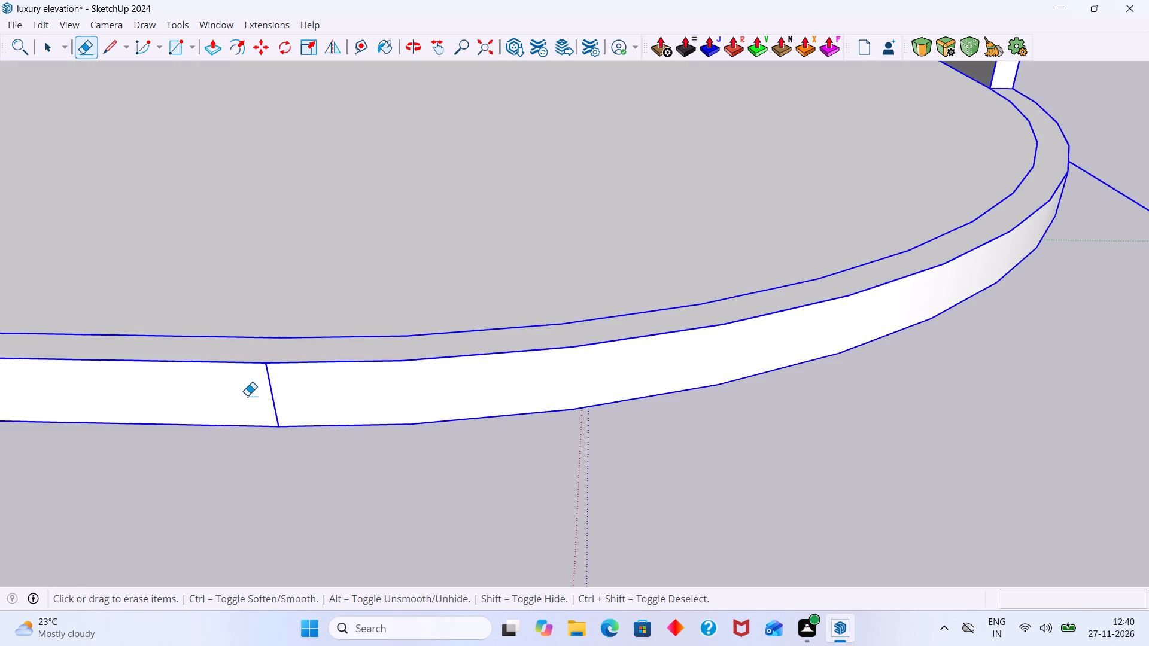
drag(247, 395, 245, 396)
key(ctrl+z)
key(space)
Compare the detached slab and its curved side wall with the house and the upper facade in the reference image.
scroll(517, 415, down, 6)
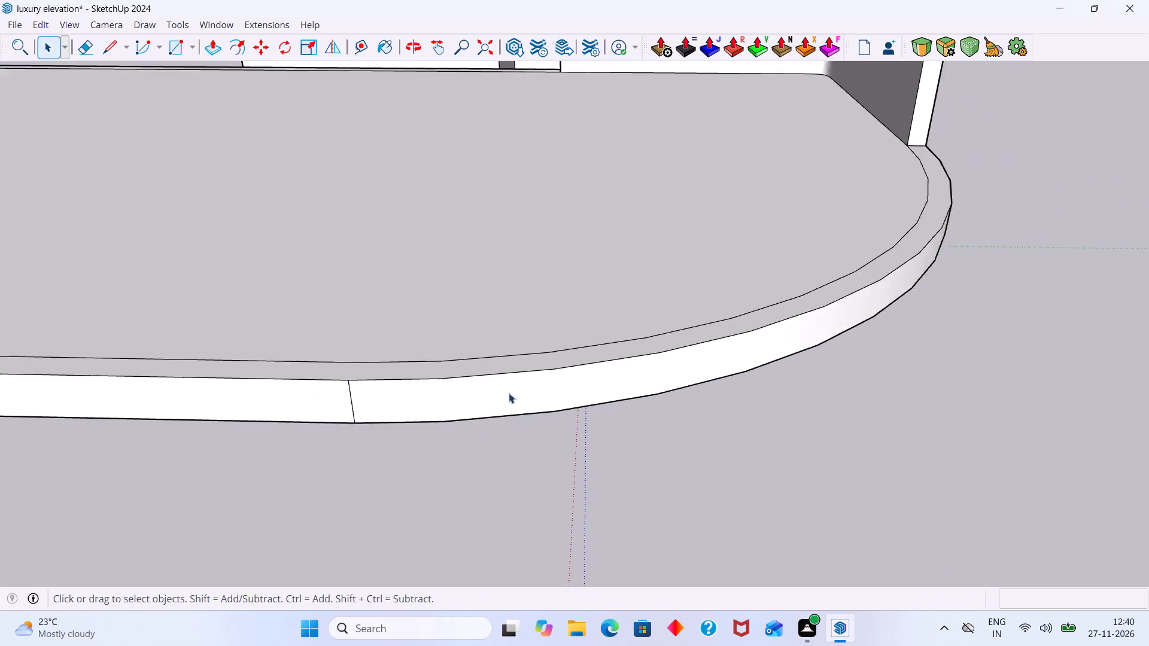
scroll(509, 393, down, 11)
middle_drag(546, 396, 476, 409)
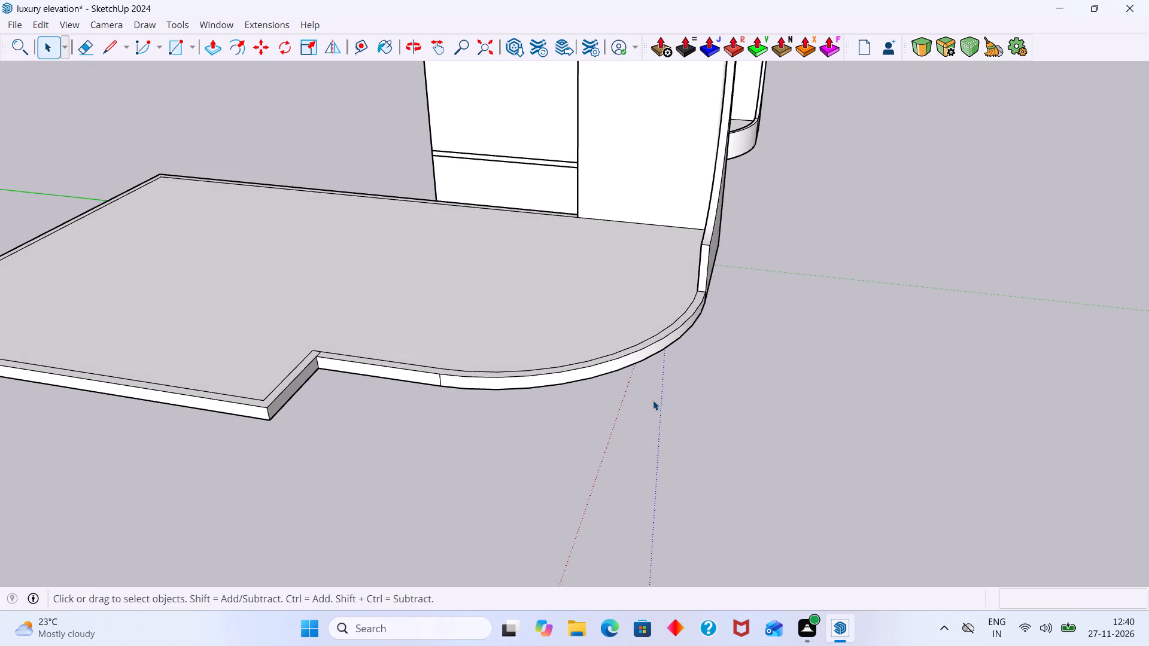
shift+middle_drag(638, 398, 580, 386)
click(816, 368)
scroll(768, 344, down, 5)
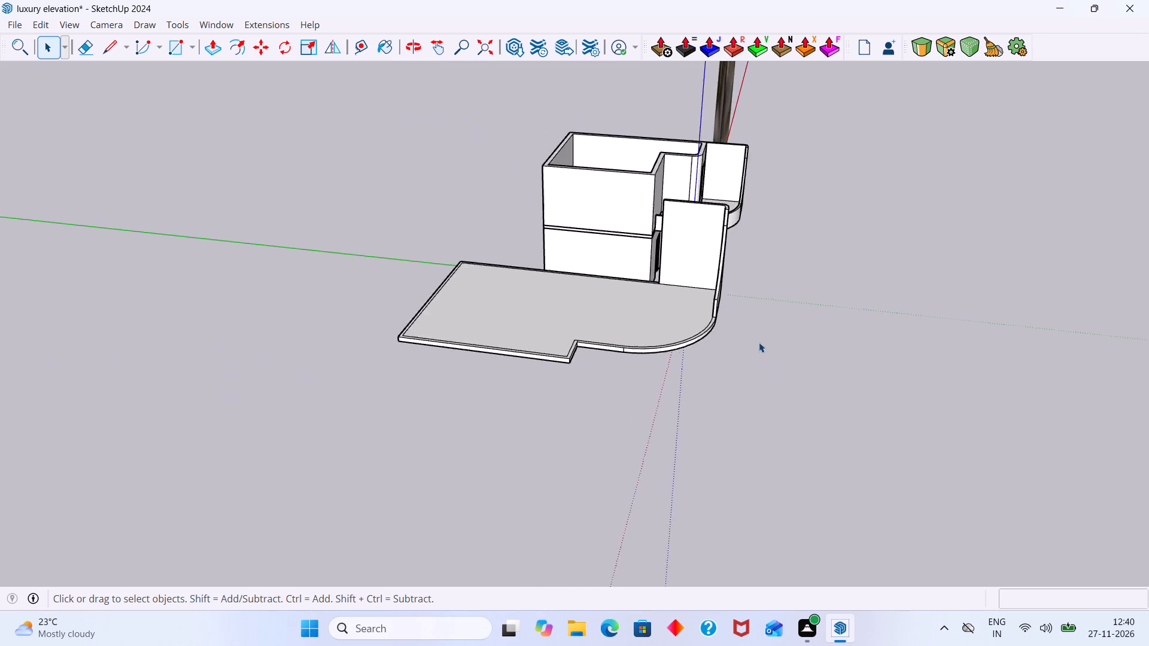
scroll(759, 342, down, 2)
middle_drag(762, 343, 609, 342)
middle_drag(619, 339, 427, 315)
scroll(613, 315, down, 6)
shift+middle_drag(693, 395, 624, 491)
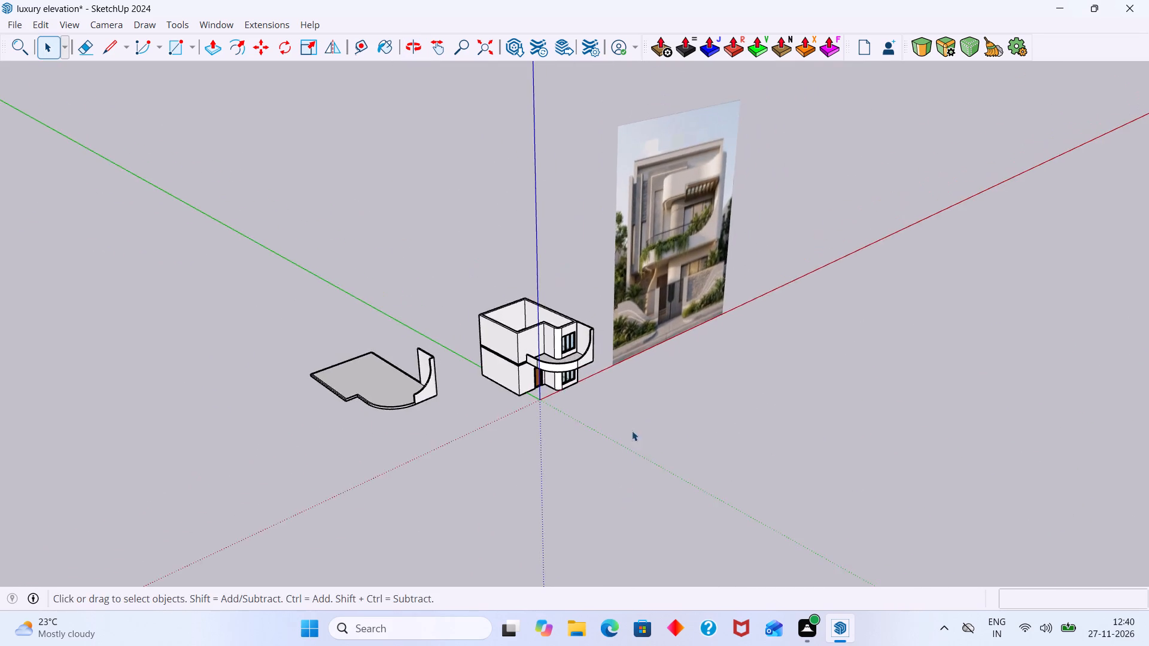
middle_drag(631, 429, 522, 349)
scroll(376, 308, up, 3)
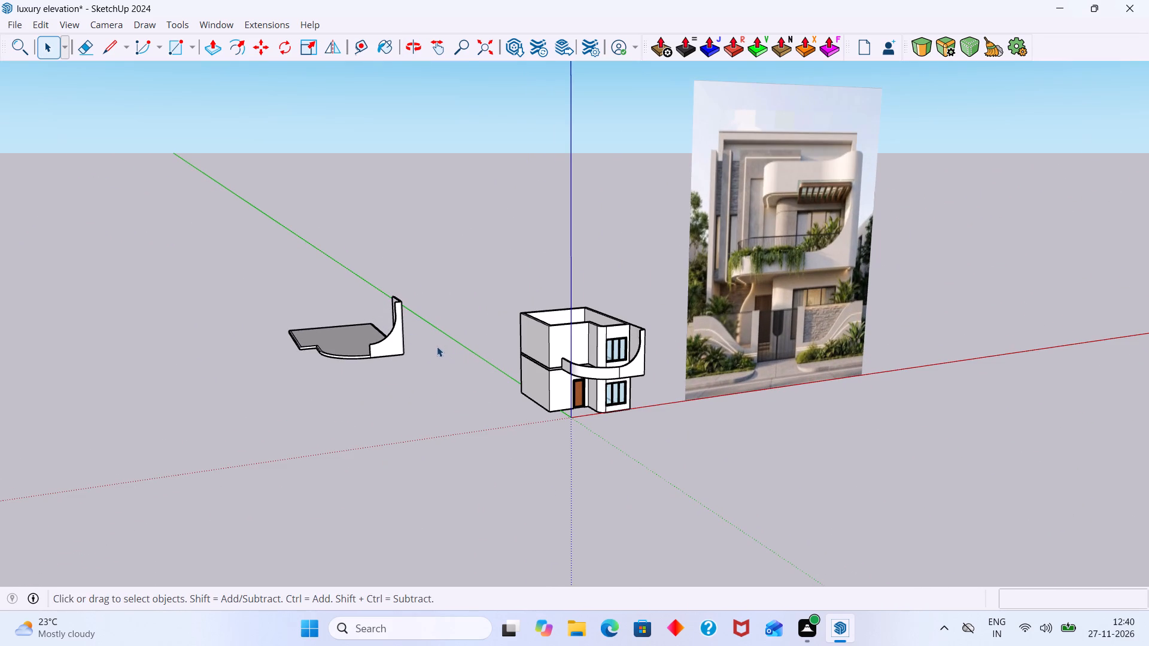
middle_drag(379, 340, 508, 364)
scroll(473, 348, up, 3)
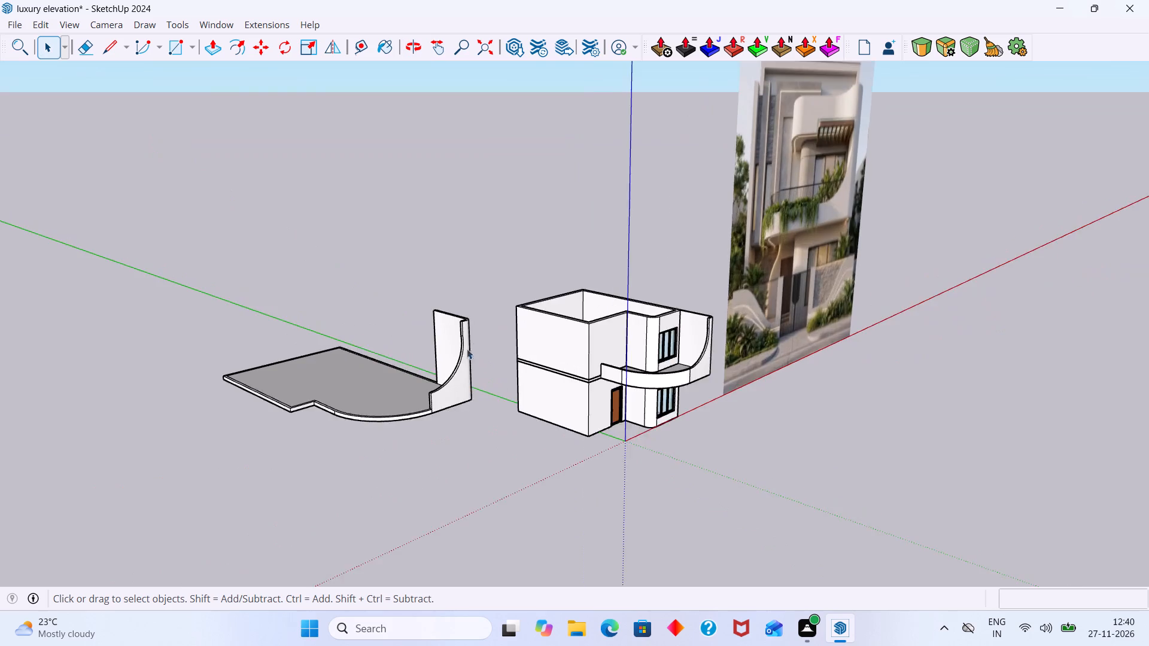
scroll(467, 349, up, 20)
scroll(463, 312, down, 6)
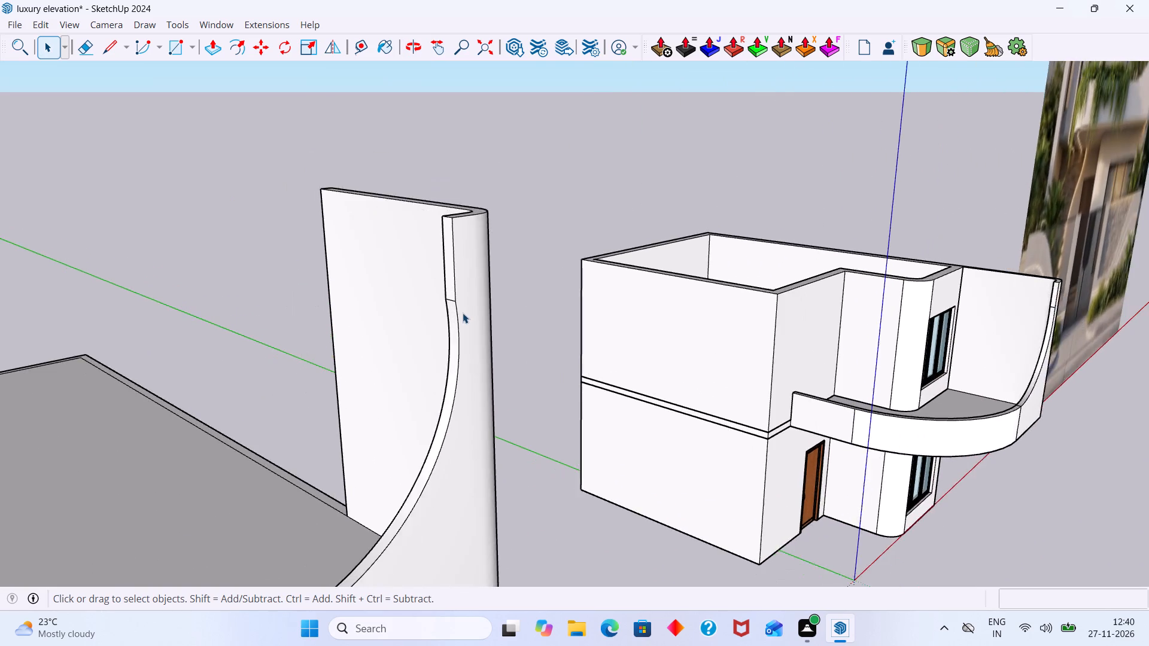
scroll(463, 313, down, 17)
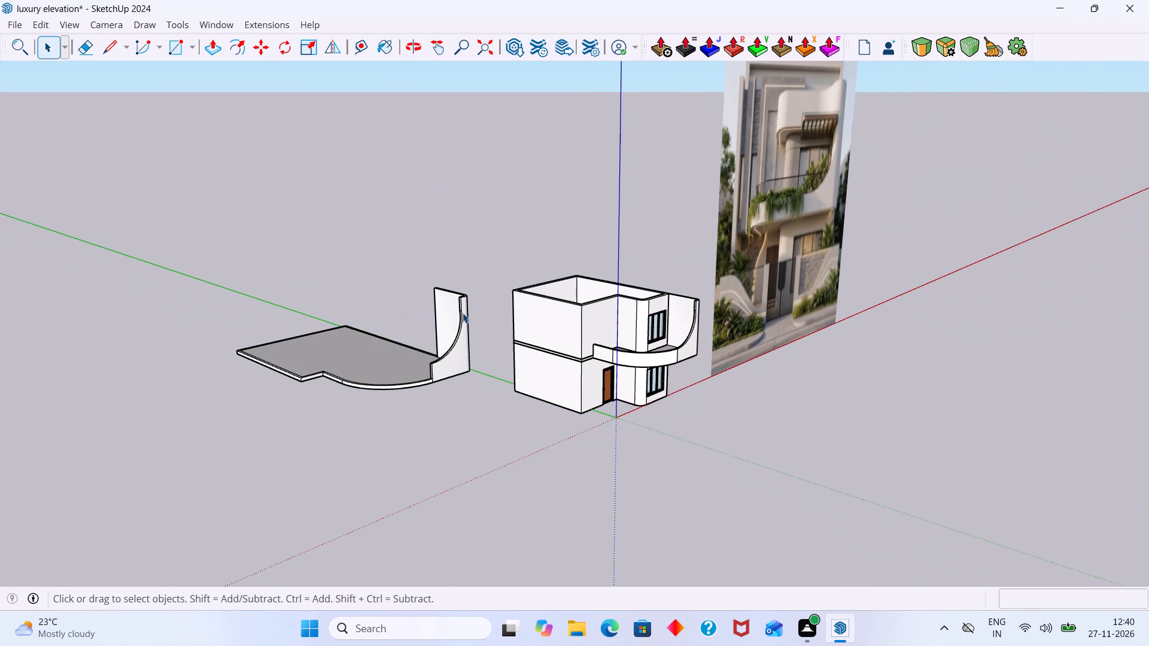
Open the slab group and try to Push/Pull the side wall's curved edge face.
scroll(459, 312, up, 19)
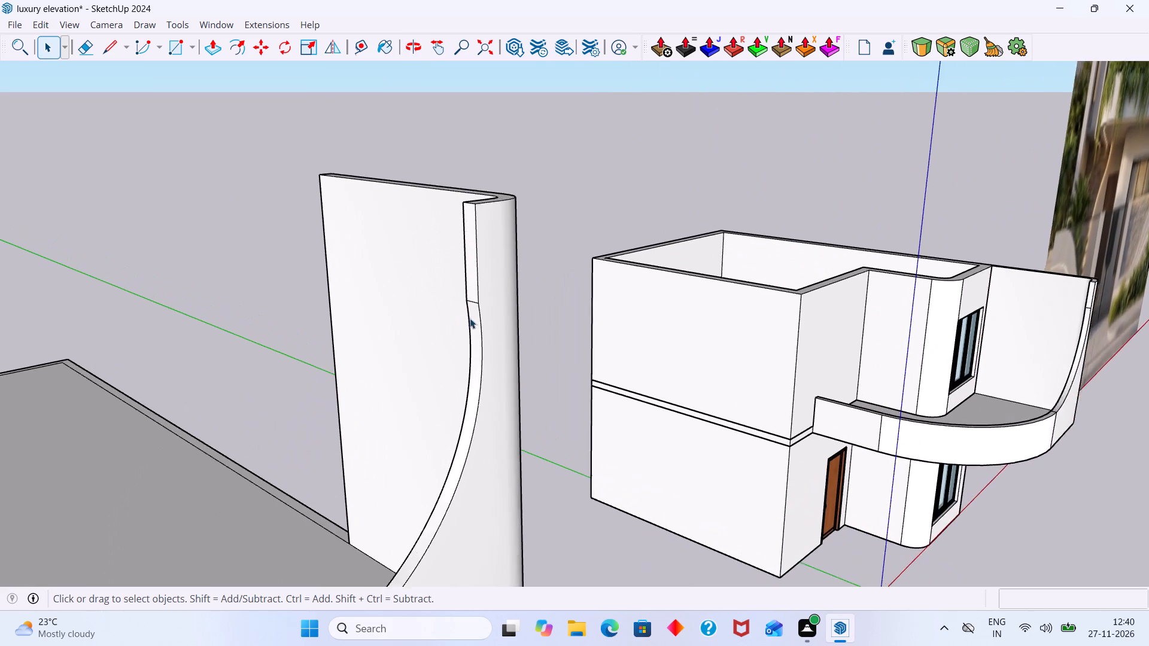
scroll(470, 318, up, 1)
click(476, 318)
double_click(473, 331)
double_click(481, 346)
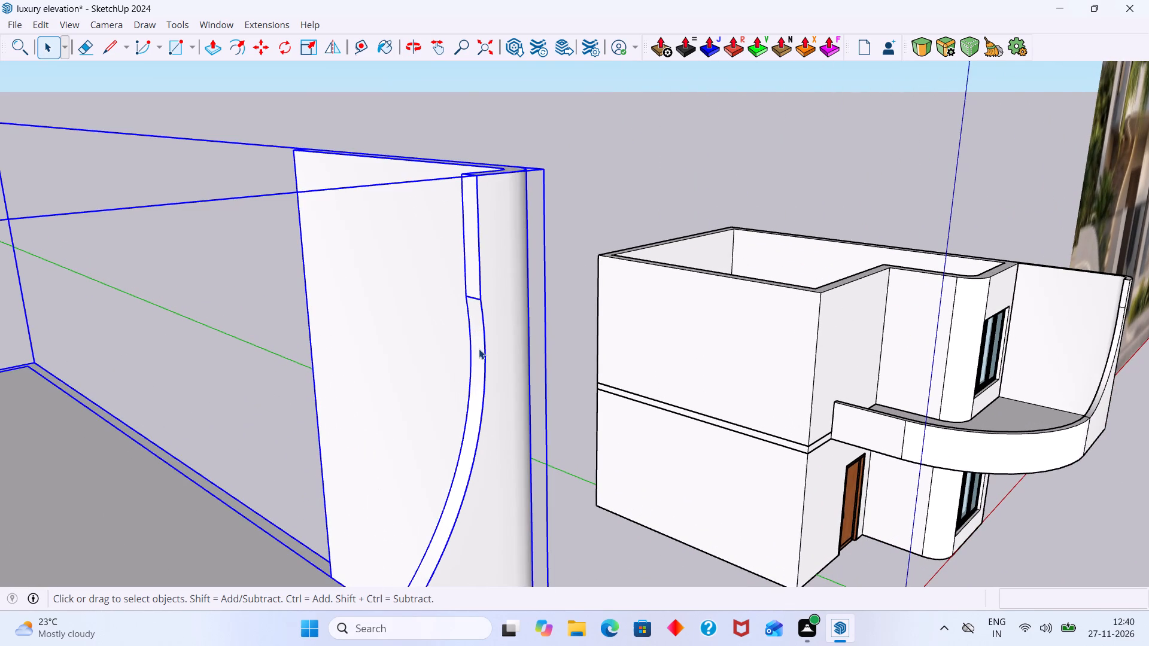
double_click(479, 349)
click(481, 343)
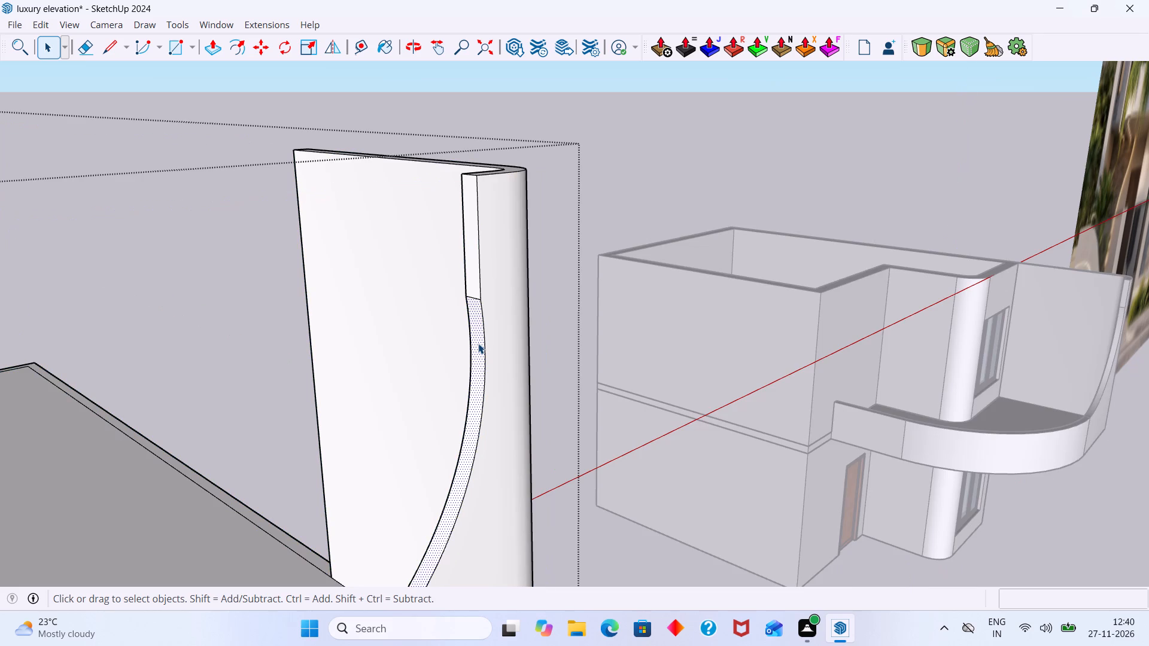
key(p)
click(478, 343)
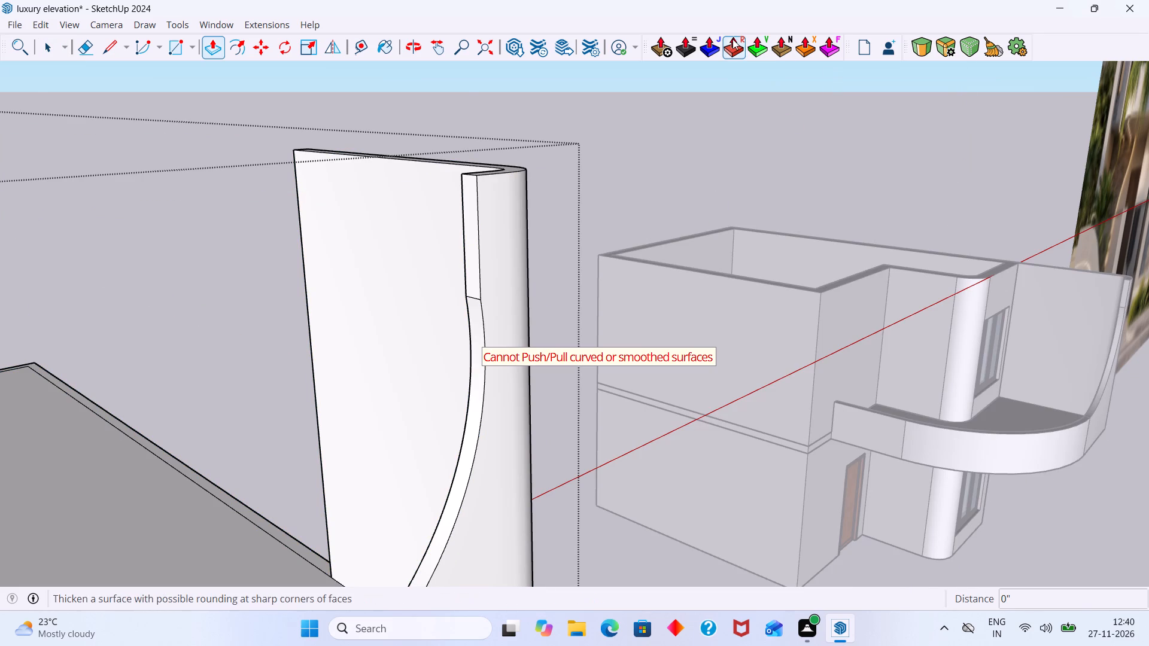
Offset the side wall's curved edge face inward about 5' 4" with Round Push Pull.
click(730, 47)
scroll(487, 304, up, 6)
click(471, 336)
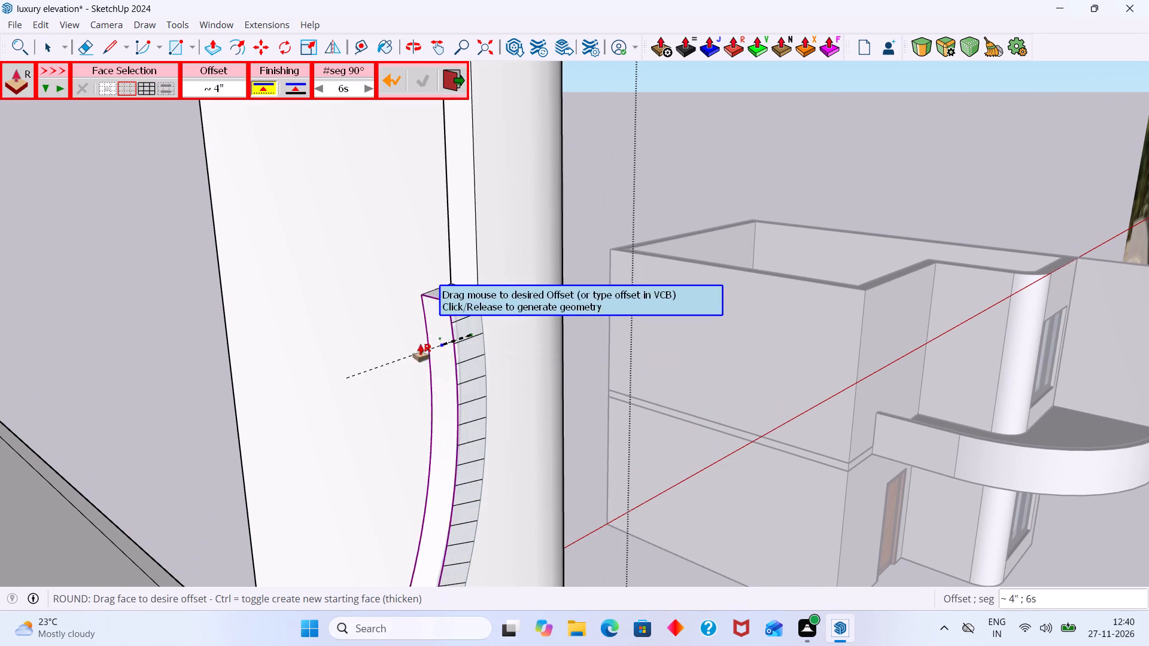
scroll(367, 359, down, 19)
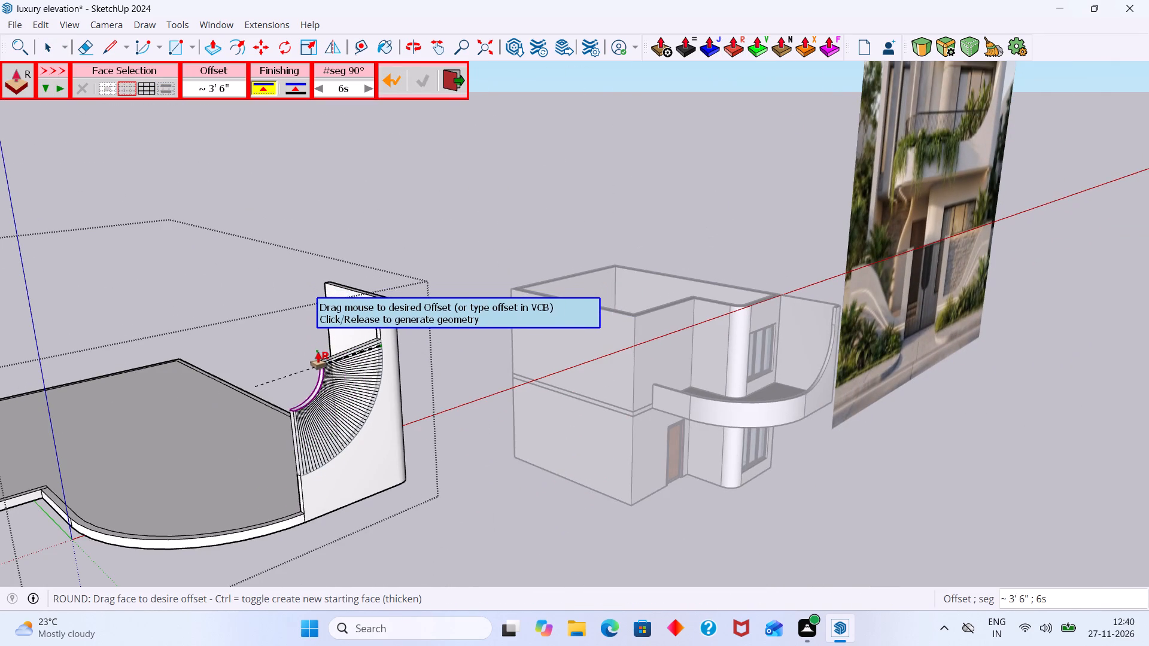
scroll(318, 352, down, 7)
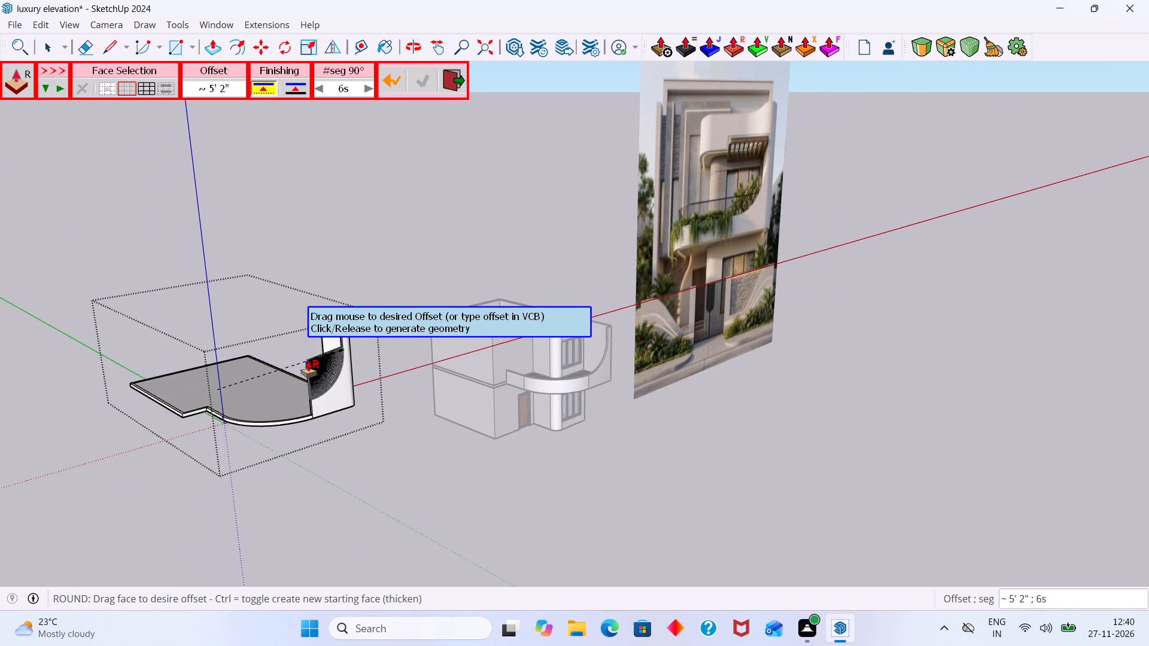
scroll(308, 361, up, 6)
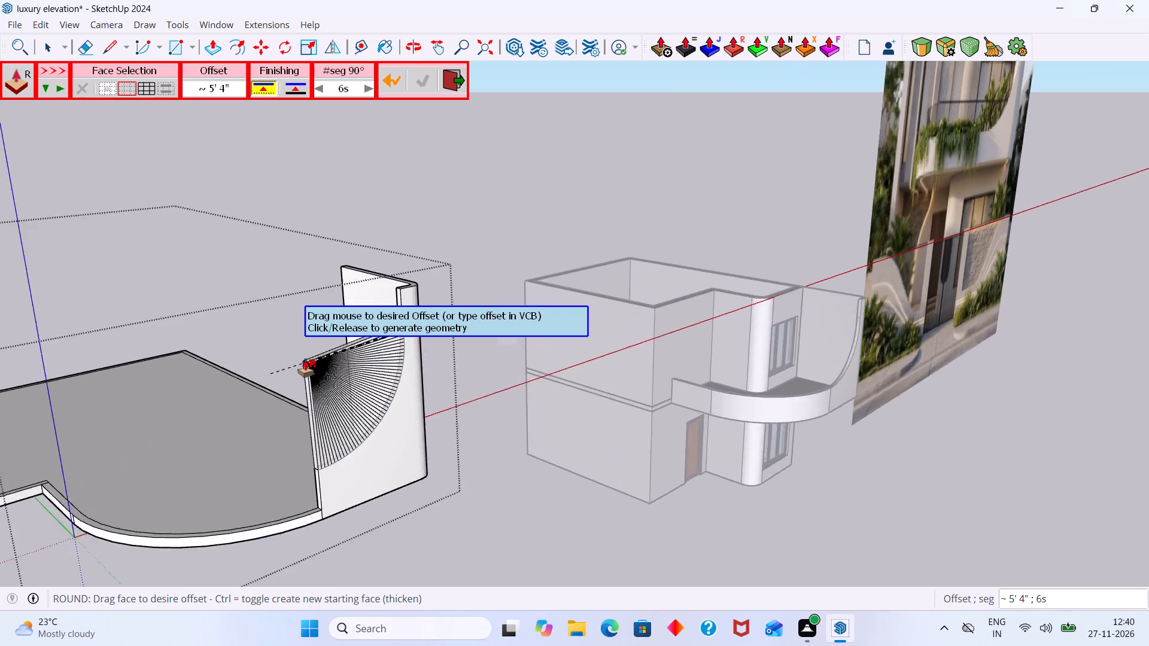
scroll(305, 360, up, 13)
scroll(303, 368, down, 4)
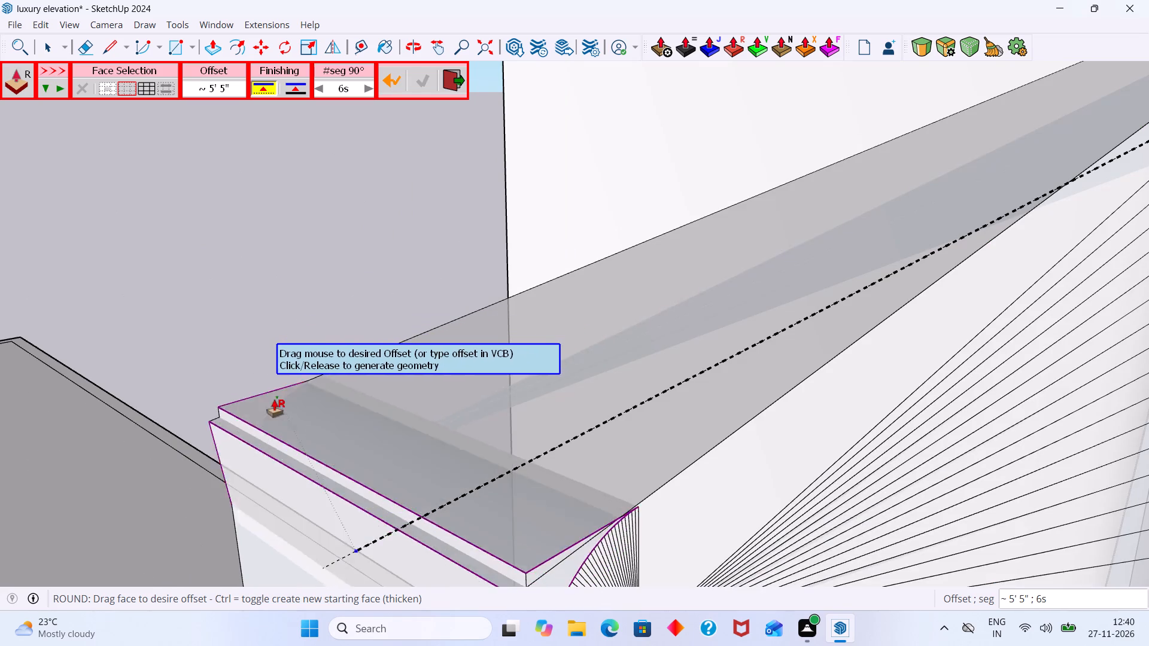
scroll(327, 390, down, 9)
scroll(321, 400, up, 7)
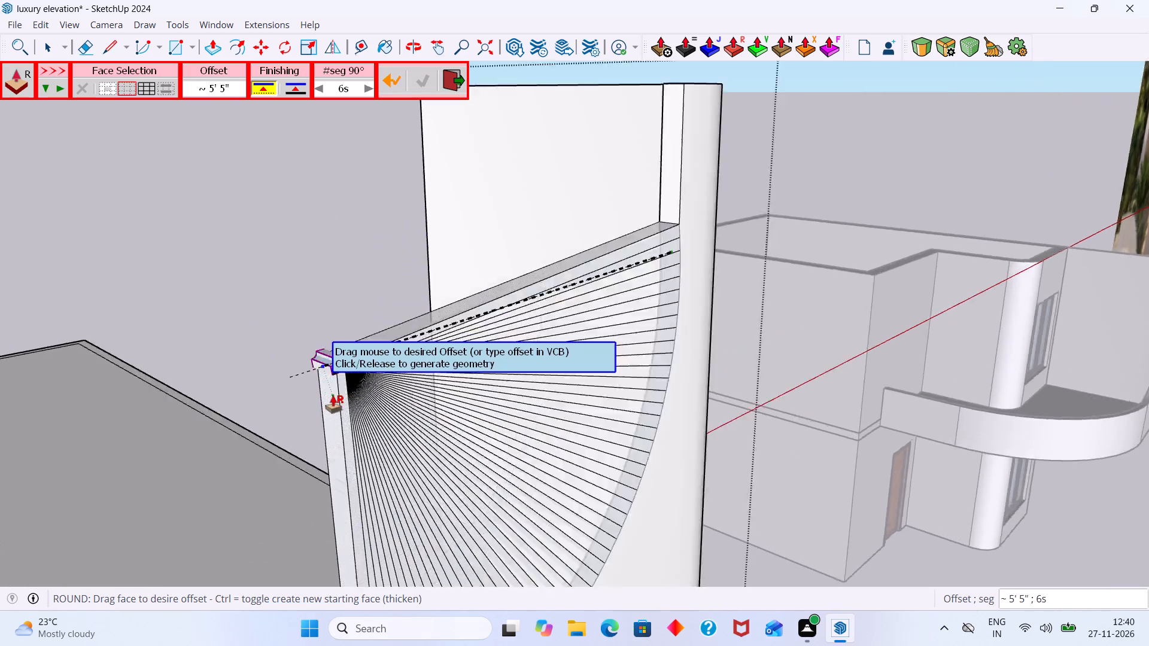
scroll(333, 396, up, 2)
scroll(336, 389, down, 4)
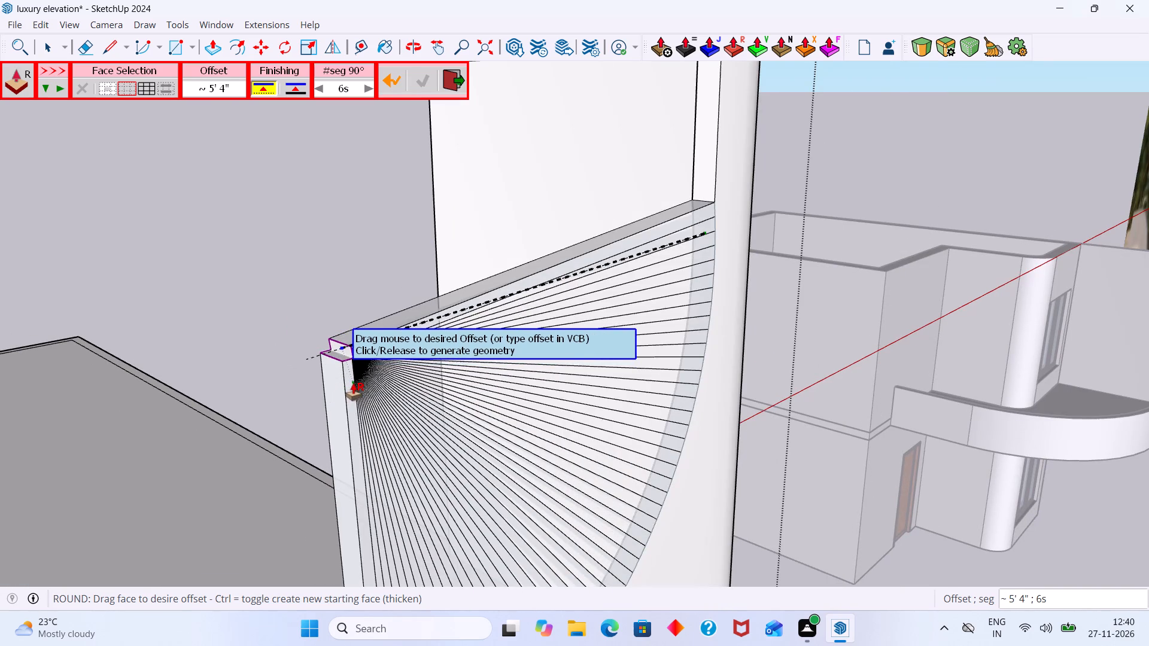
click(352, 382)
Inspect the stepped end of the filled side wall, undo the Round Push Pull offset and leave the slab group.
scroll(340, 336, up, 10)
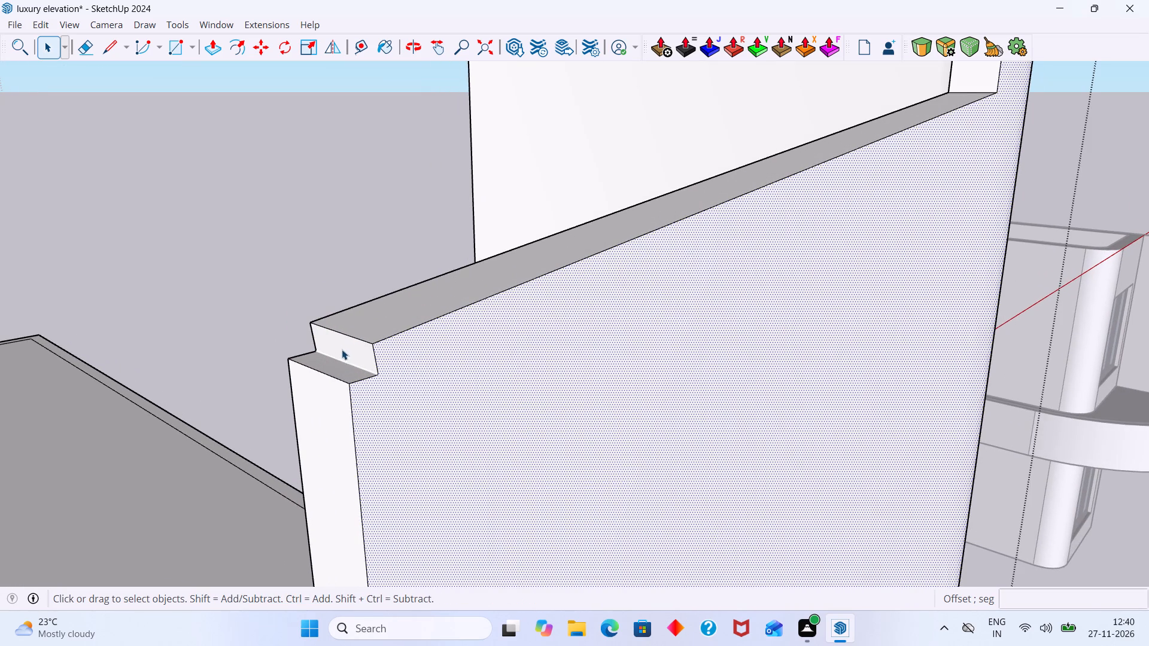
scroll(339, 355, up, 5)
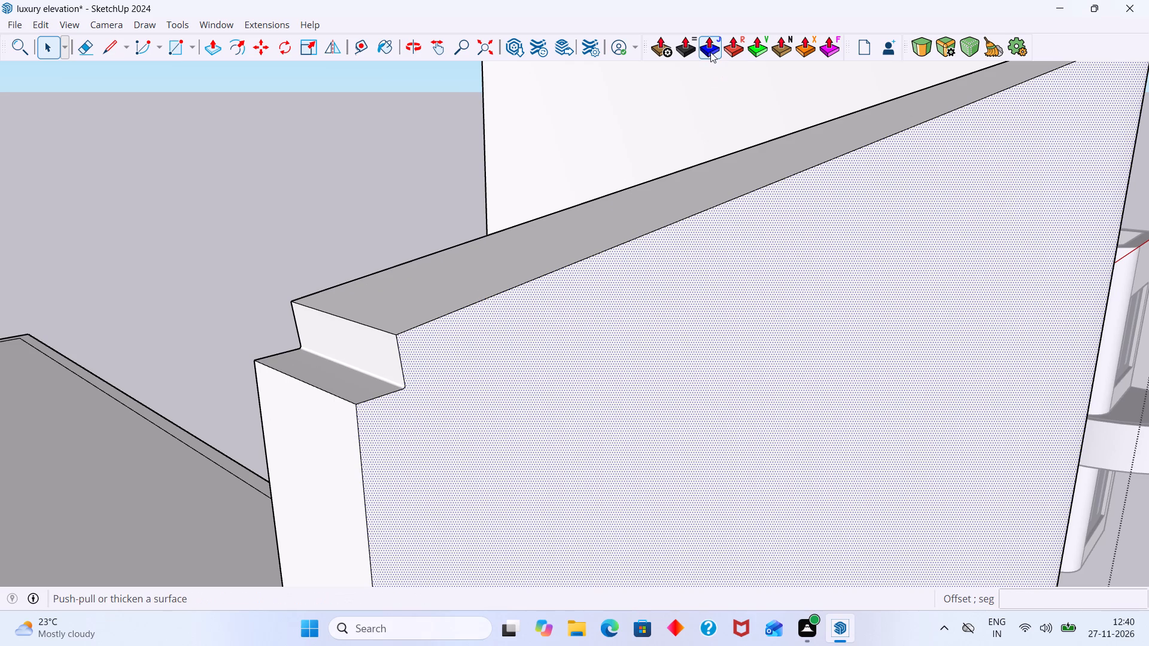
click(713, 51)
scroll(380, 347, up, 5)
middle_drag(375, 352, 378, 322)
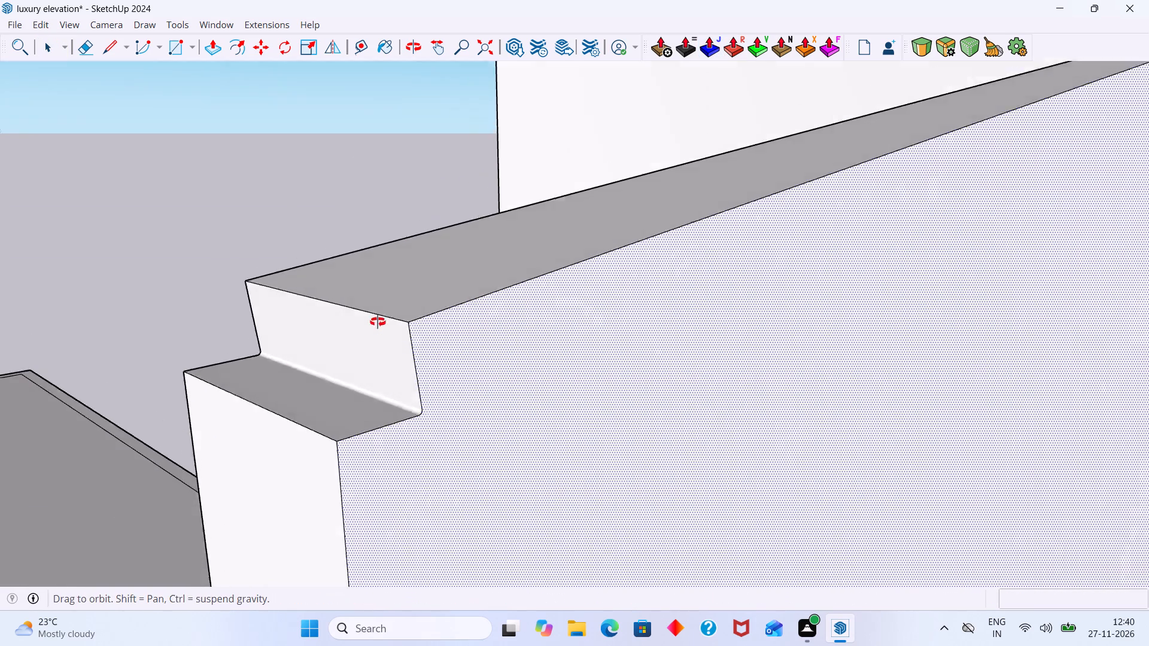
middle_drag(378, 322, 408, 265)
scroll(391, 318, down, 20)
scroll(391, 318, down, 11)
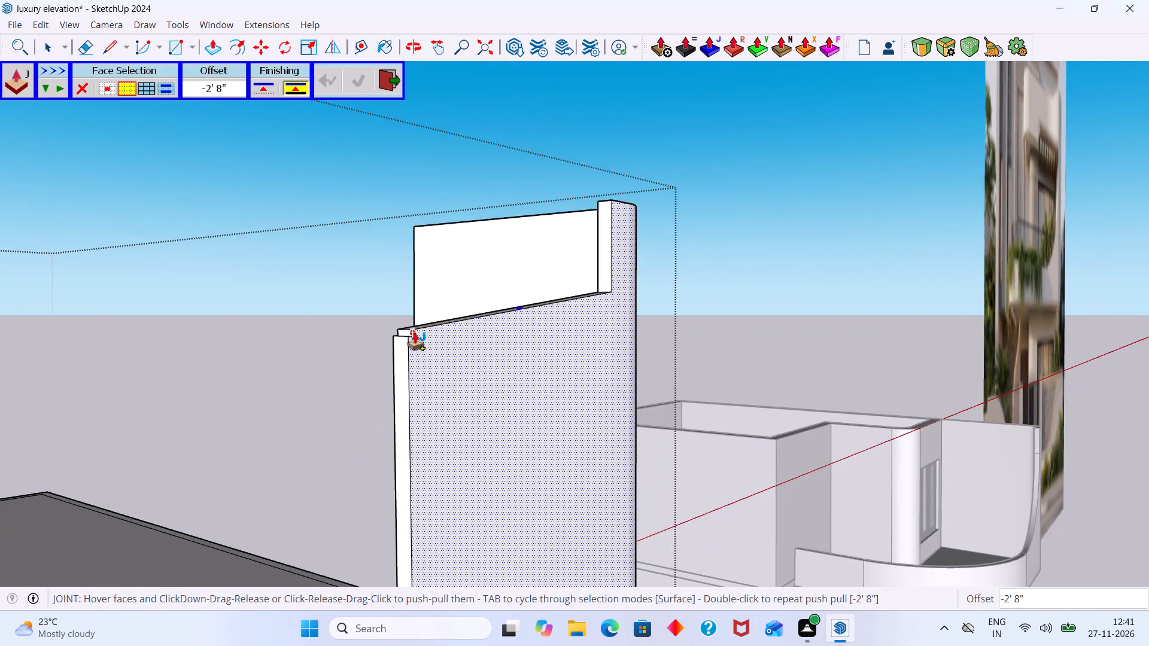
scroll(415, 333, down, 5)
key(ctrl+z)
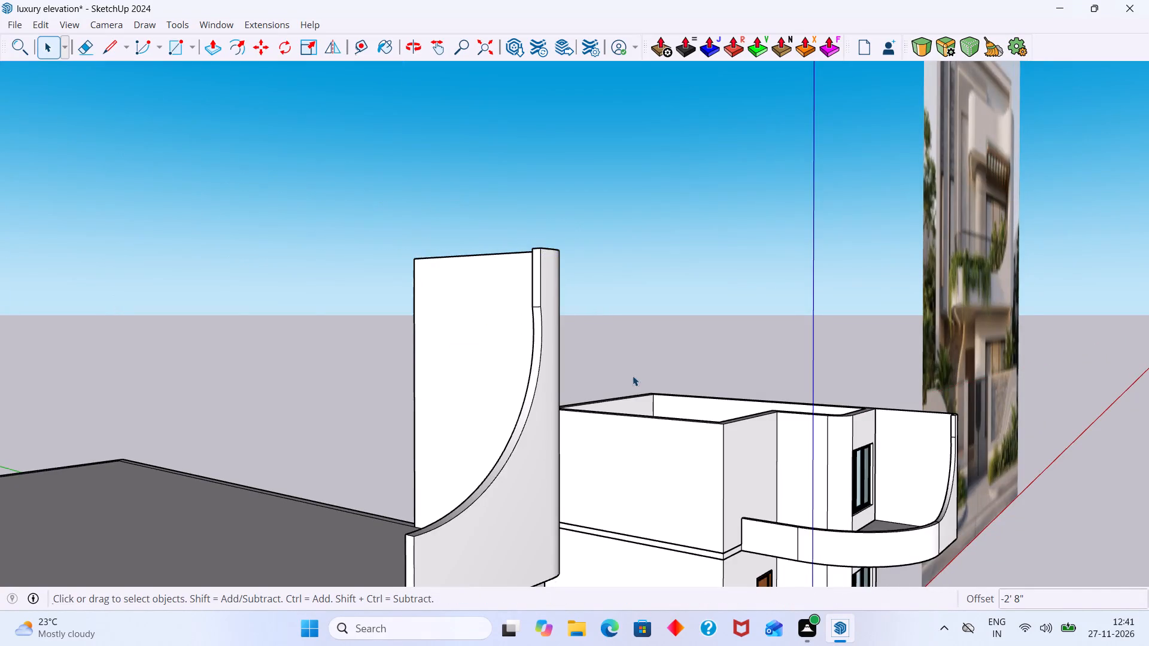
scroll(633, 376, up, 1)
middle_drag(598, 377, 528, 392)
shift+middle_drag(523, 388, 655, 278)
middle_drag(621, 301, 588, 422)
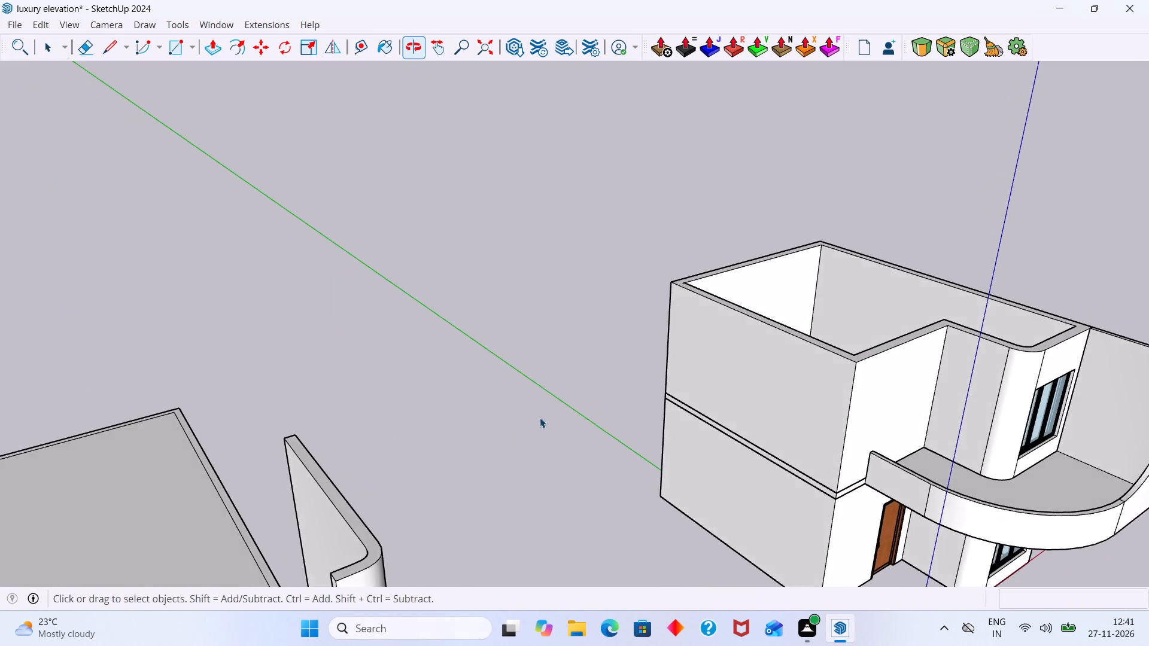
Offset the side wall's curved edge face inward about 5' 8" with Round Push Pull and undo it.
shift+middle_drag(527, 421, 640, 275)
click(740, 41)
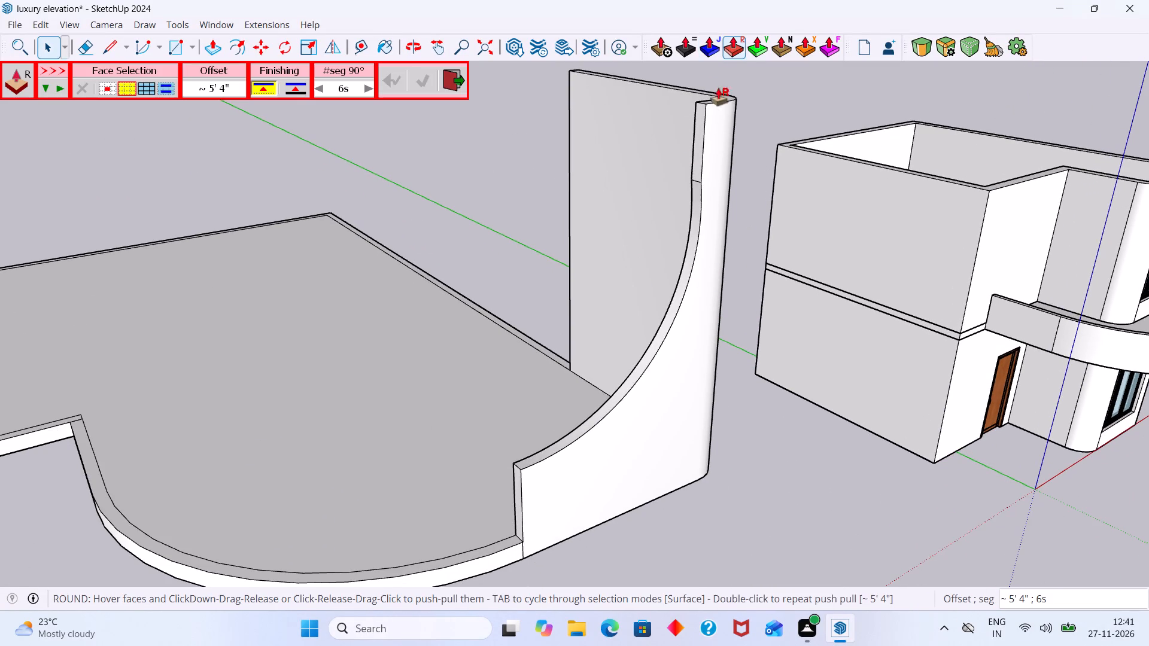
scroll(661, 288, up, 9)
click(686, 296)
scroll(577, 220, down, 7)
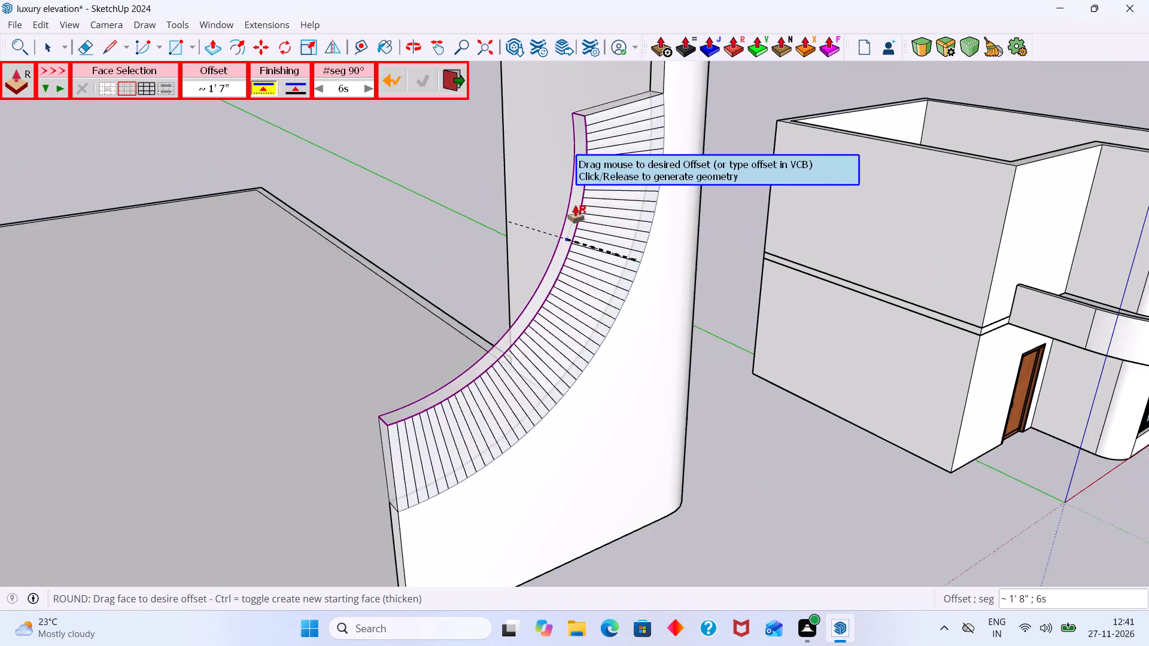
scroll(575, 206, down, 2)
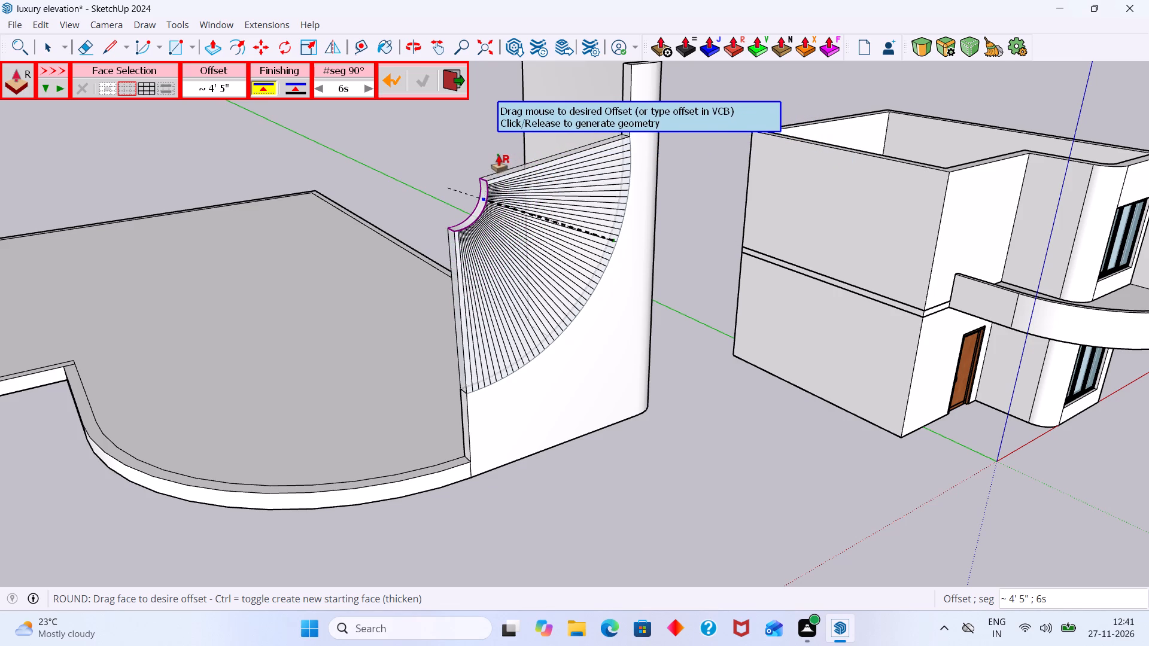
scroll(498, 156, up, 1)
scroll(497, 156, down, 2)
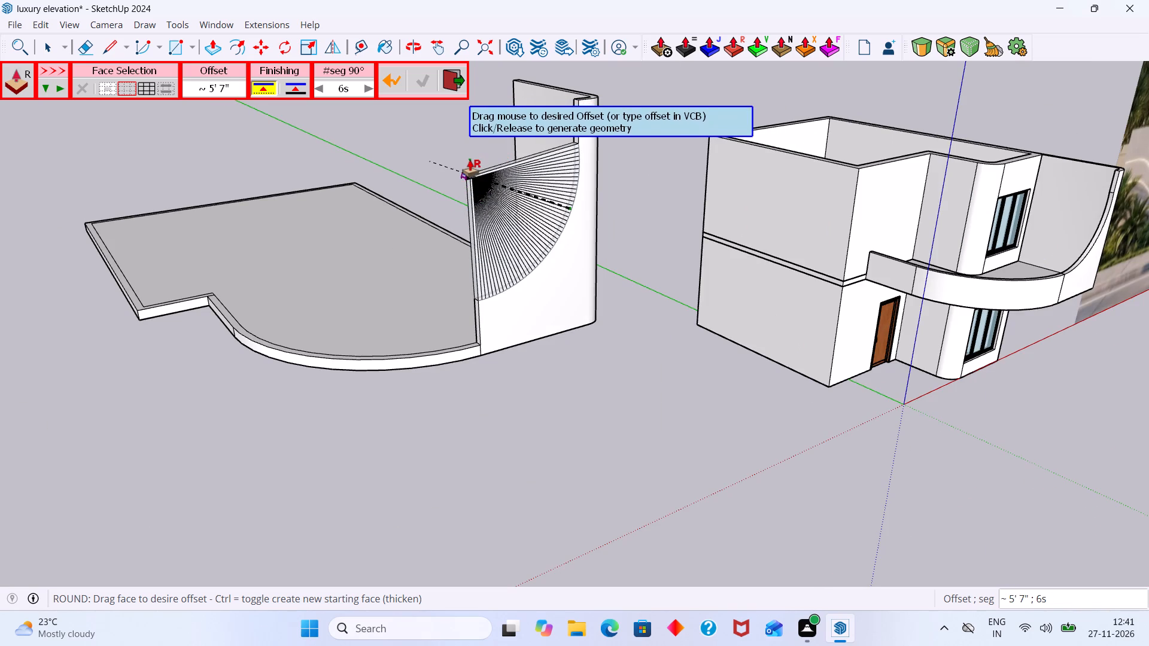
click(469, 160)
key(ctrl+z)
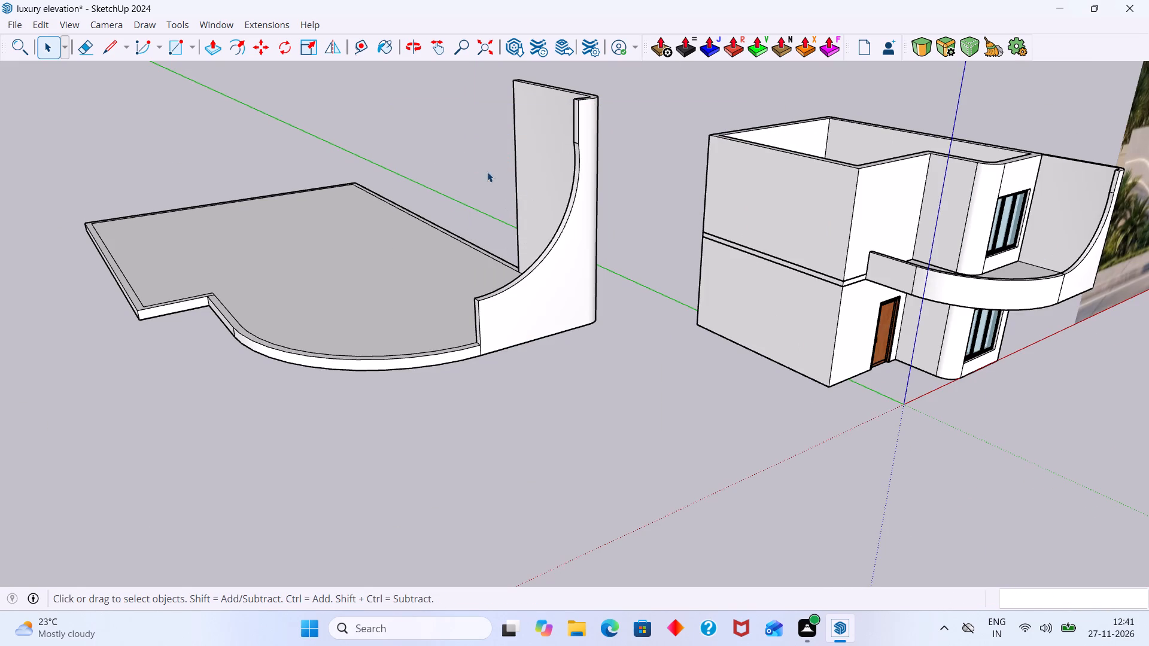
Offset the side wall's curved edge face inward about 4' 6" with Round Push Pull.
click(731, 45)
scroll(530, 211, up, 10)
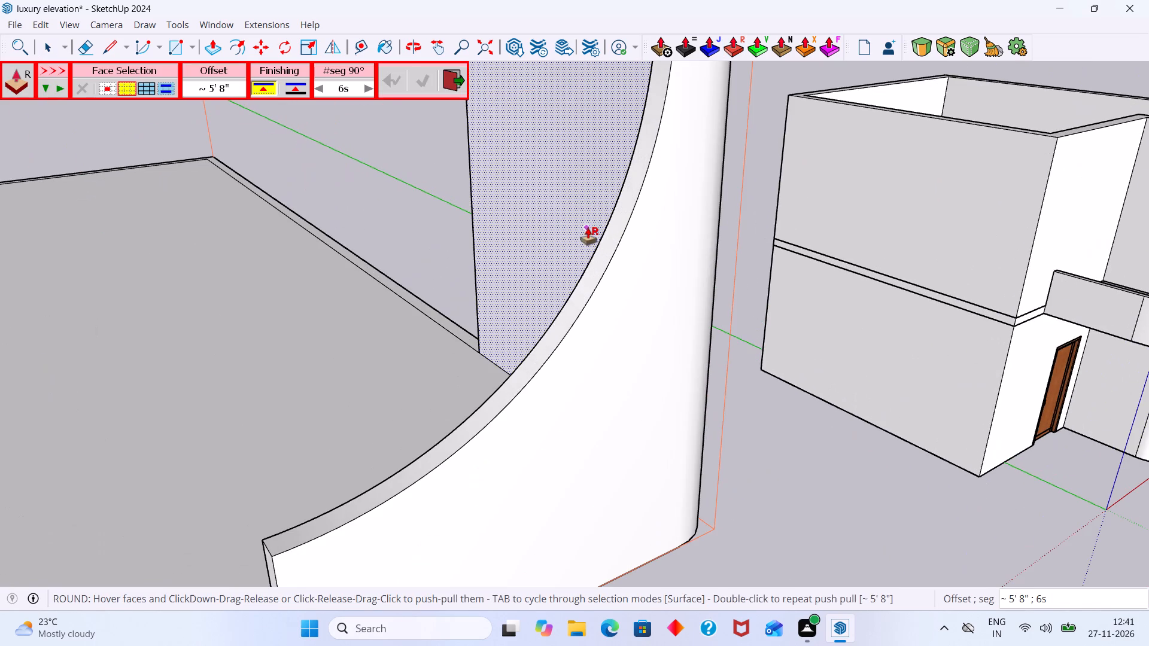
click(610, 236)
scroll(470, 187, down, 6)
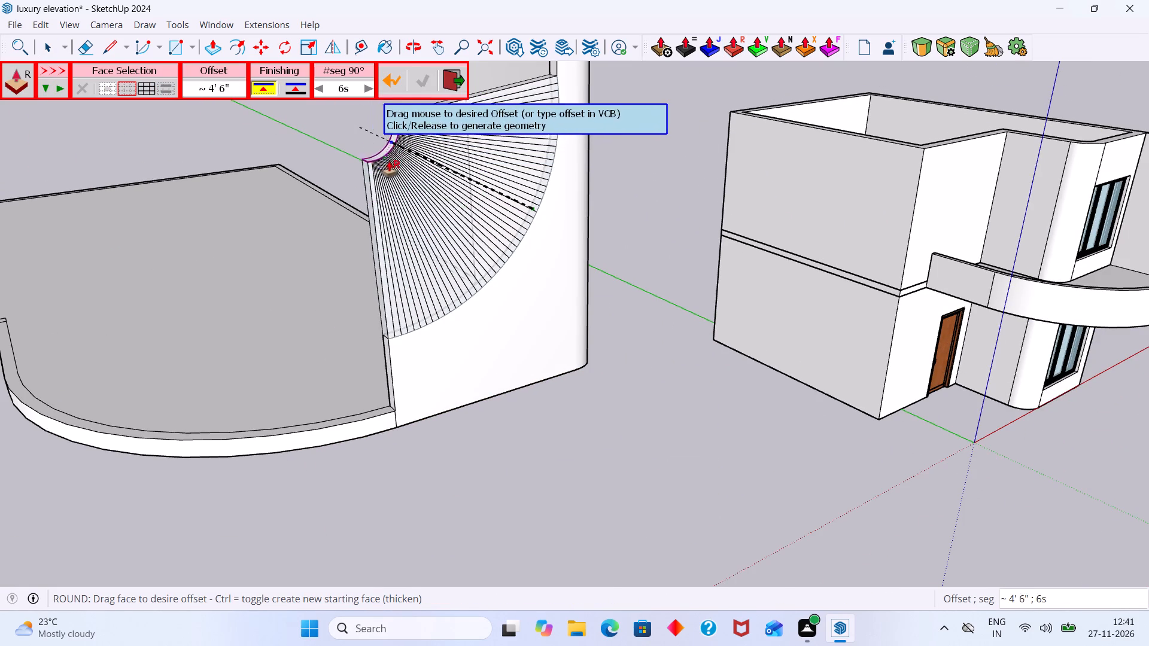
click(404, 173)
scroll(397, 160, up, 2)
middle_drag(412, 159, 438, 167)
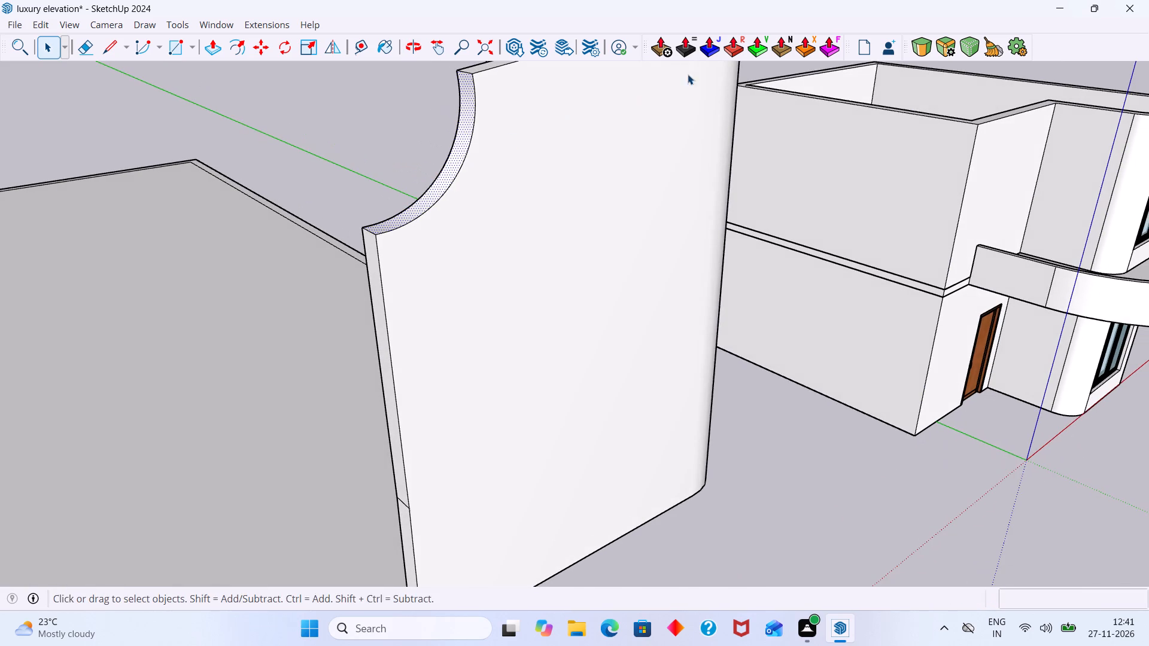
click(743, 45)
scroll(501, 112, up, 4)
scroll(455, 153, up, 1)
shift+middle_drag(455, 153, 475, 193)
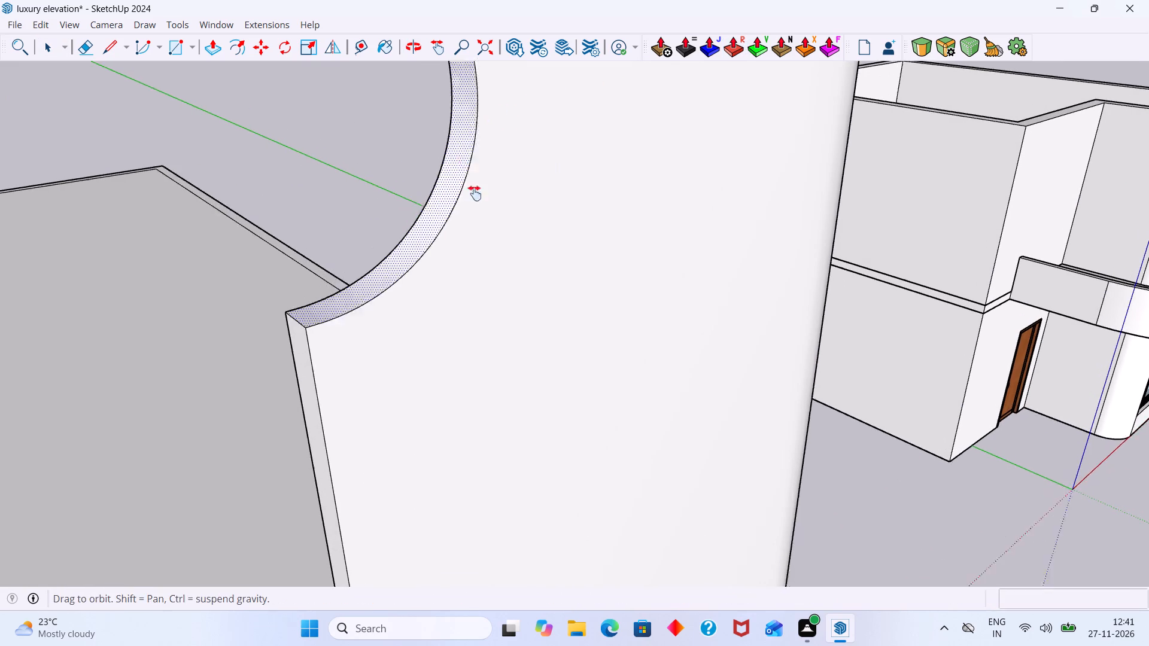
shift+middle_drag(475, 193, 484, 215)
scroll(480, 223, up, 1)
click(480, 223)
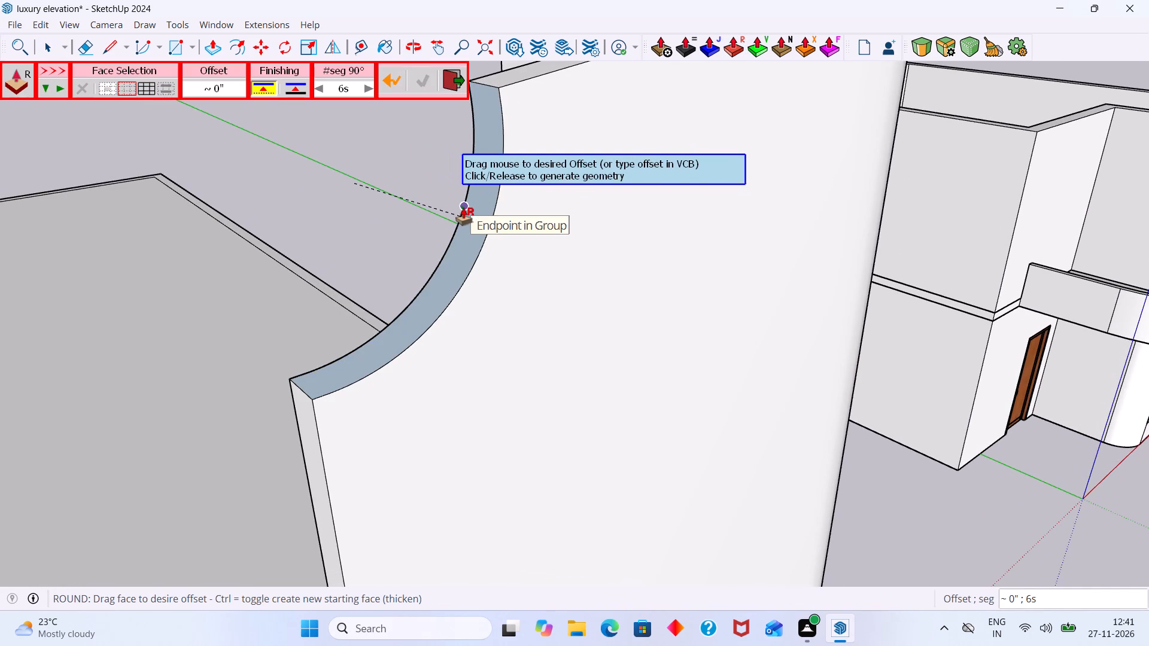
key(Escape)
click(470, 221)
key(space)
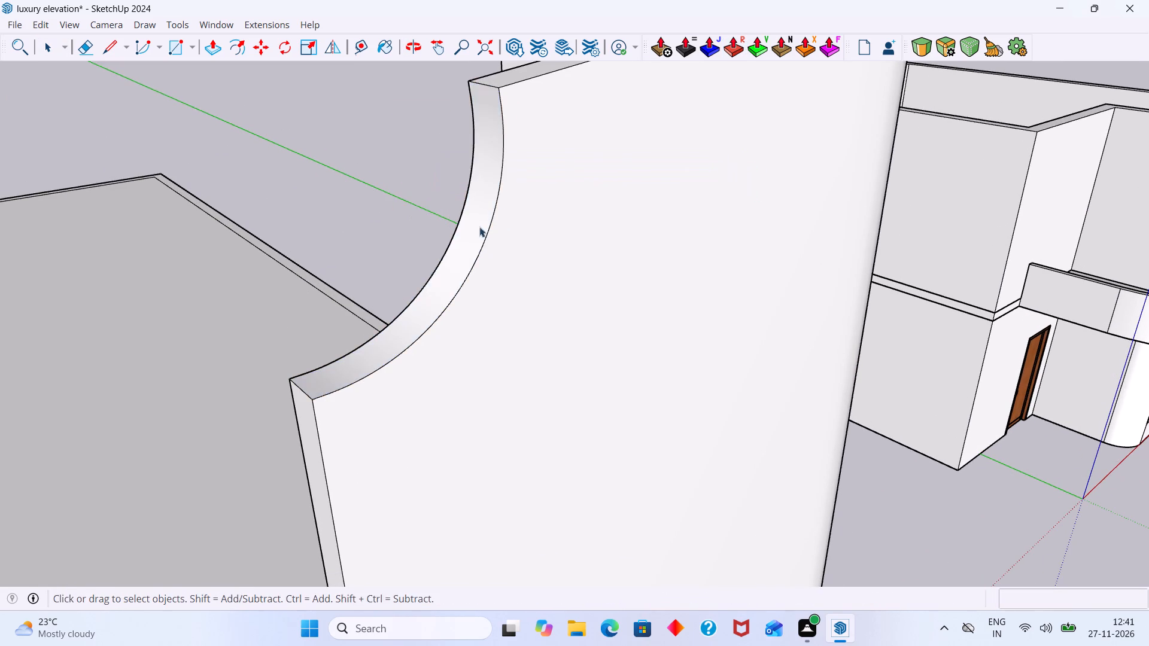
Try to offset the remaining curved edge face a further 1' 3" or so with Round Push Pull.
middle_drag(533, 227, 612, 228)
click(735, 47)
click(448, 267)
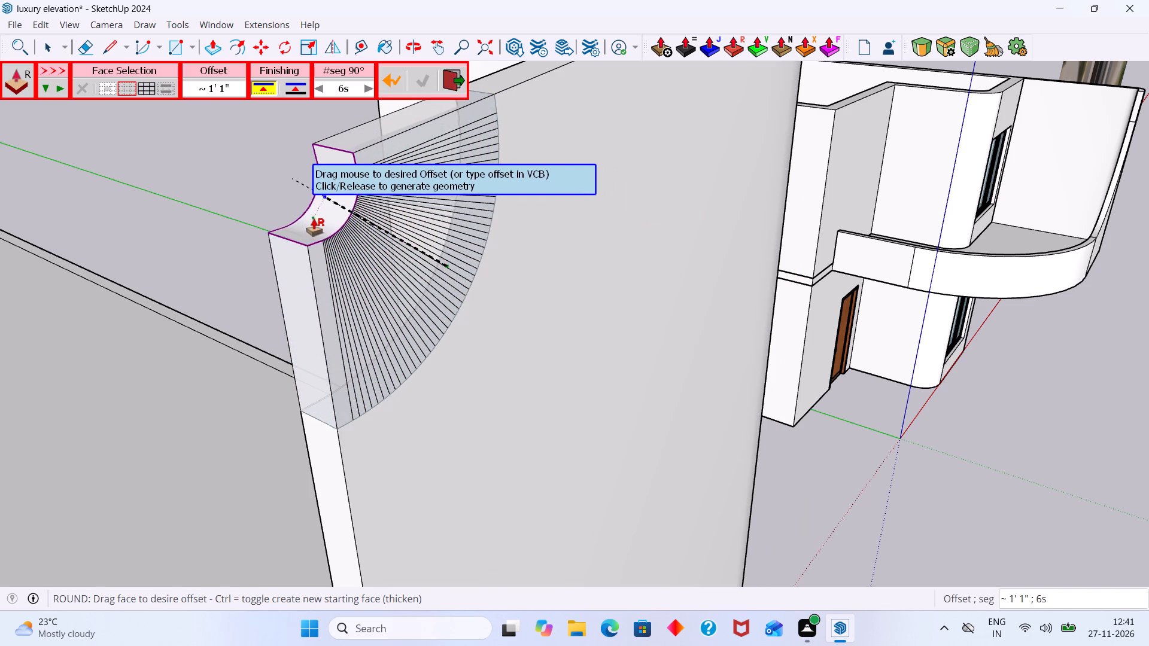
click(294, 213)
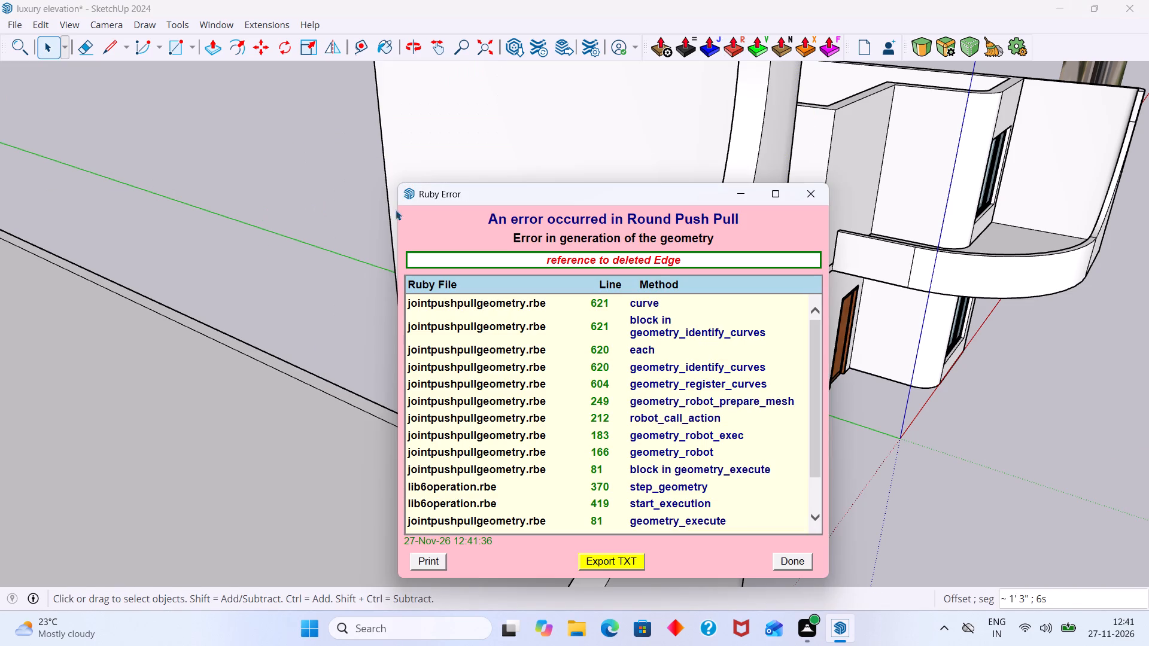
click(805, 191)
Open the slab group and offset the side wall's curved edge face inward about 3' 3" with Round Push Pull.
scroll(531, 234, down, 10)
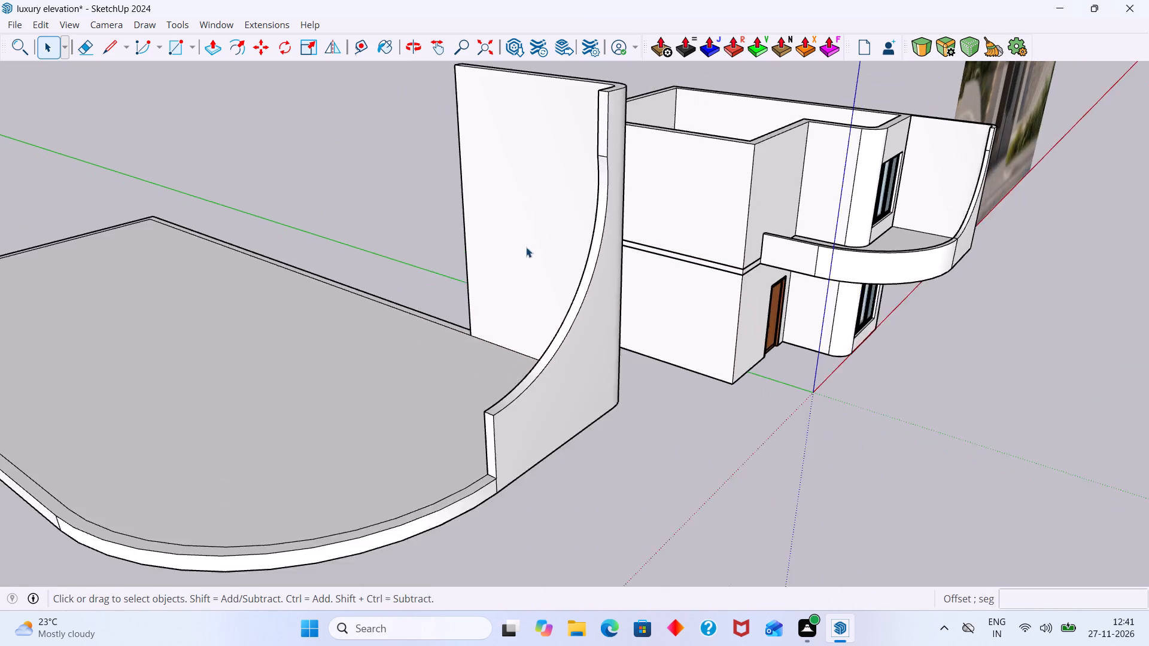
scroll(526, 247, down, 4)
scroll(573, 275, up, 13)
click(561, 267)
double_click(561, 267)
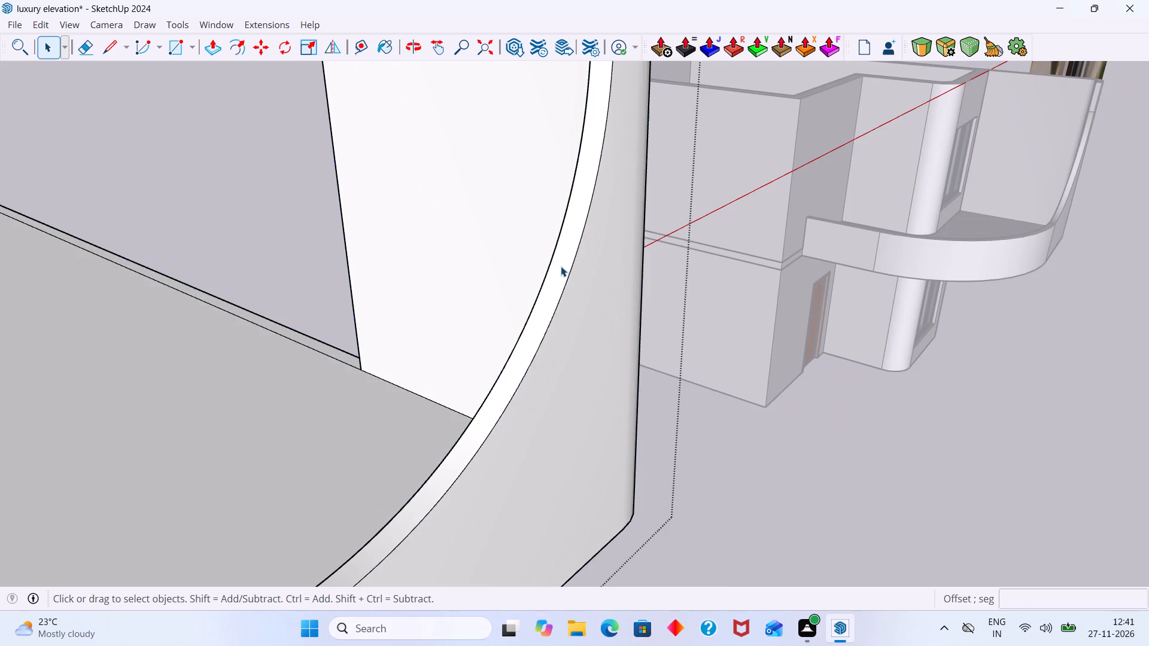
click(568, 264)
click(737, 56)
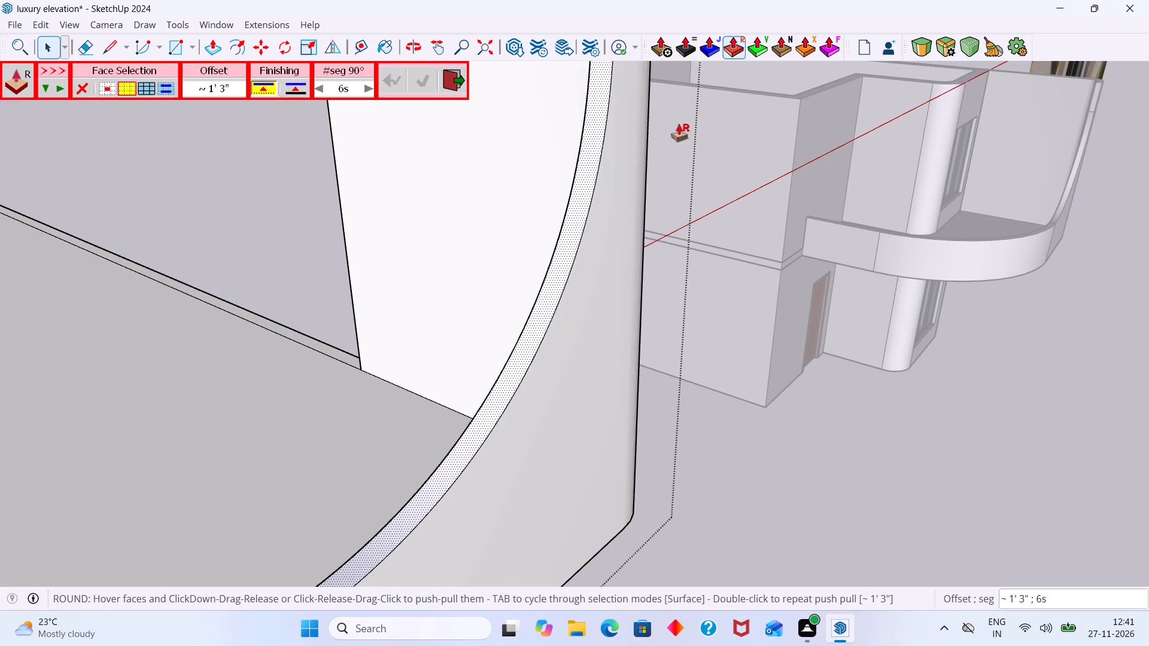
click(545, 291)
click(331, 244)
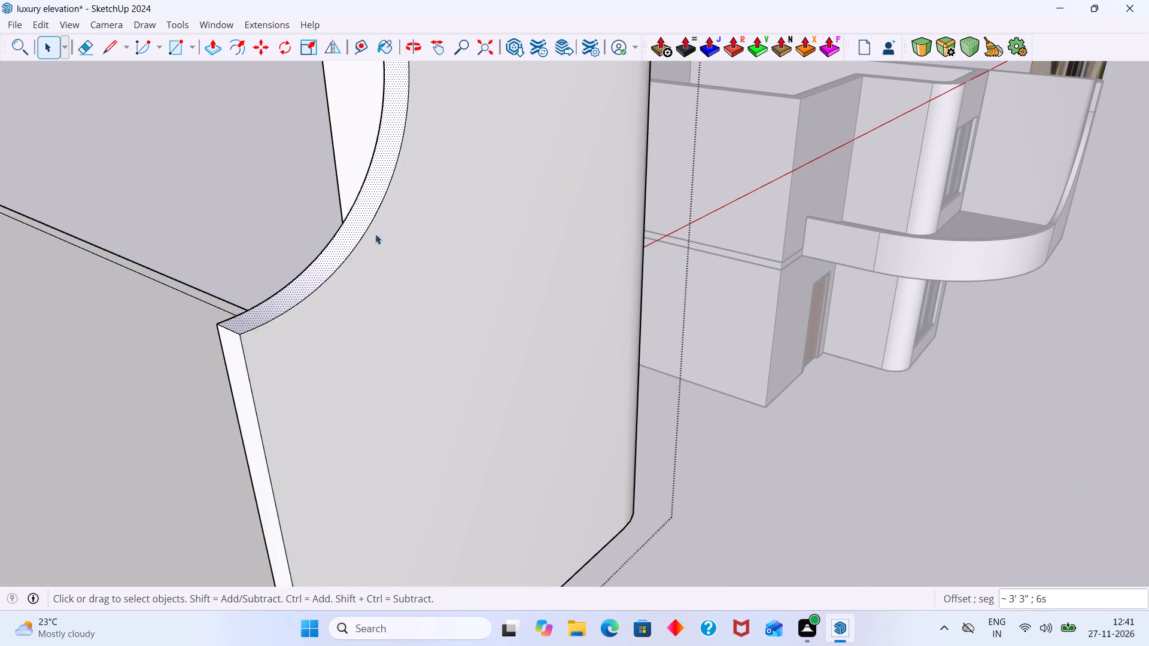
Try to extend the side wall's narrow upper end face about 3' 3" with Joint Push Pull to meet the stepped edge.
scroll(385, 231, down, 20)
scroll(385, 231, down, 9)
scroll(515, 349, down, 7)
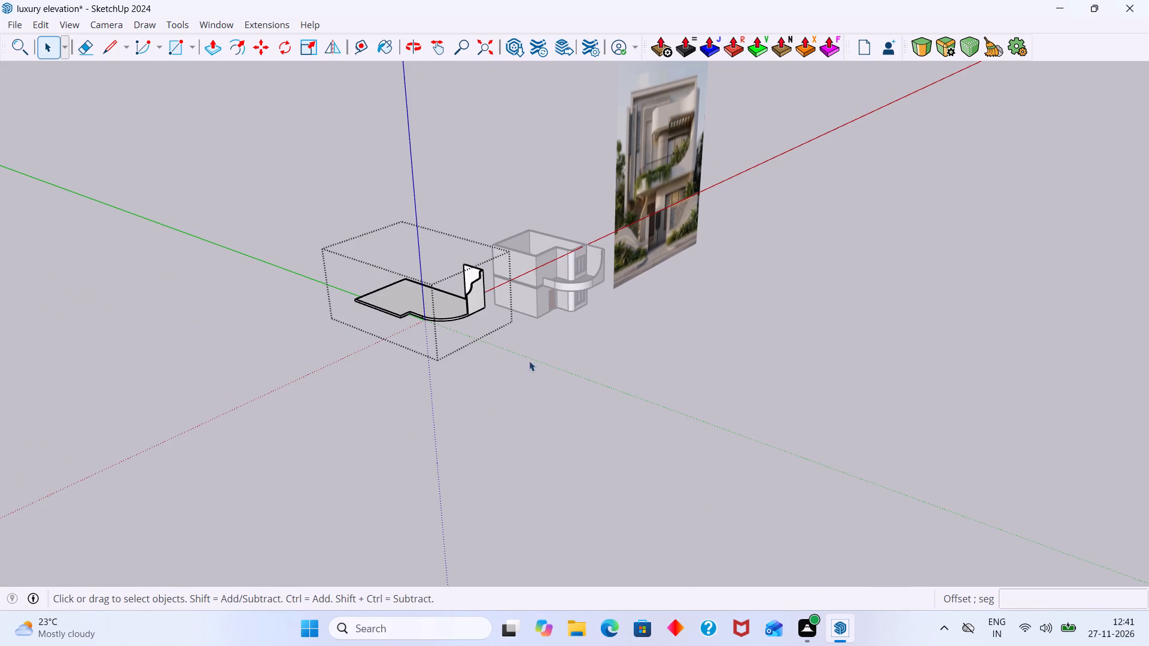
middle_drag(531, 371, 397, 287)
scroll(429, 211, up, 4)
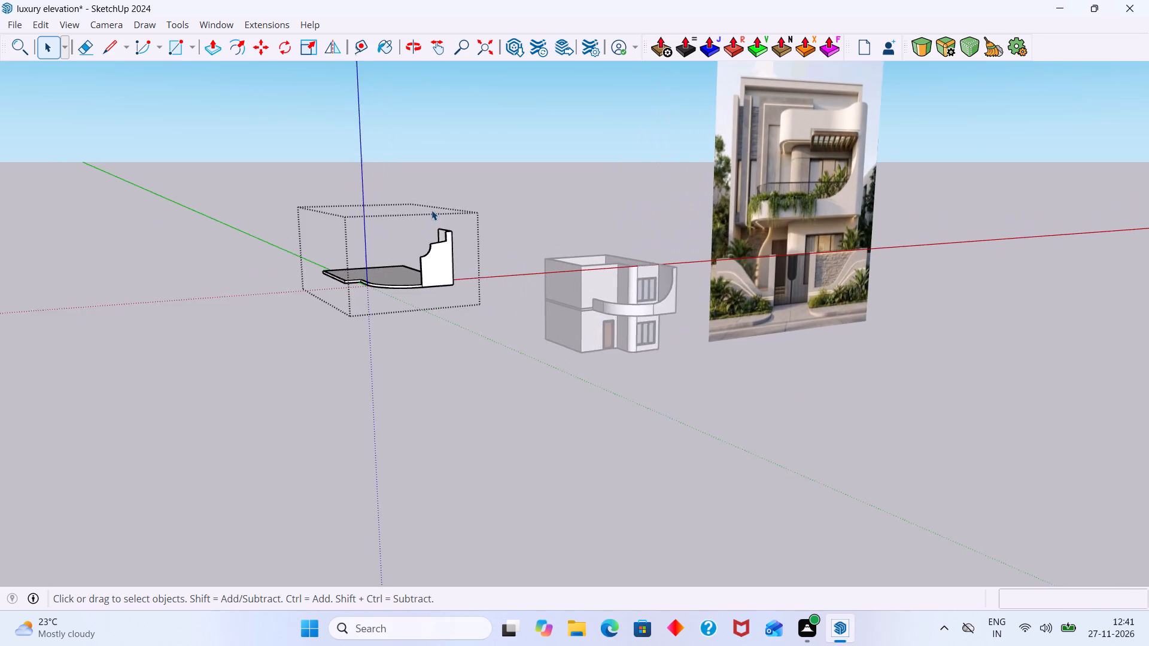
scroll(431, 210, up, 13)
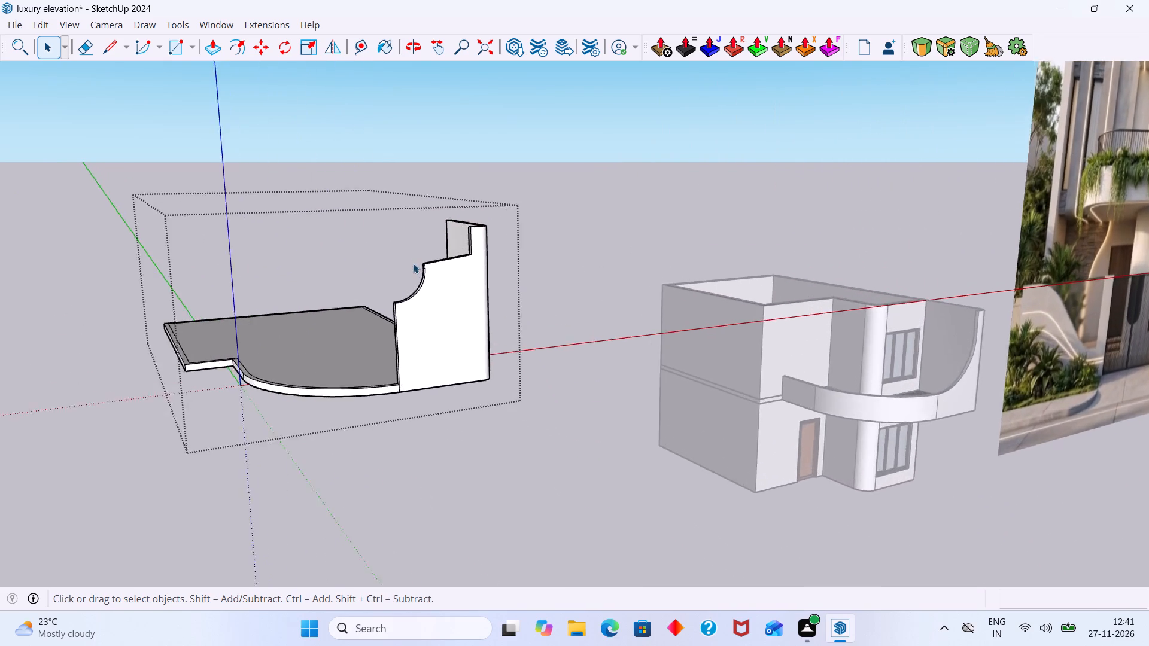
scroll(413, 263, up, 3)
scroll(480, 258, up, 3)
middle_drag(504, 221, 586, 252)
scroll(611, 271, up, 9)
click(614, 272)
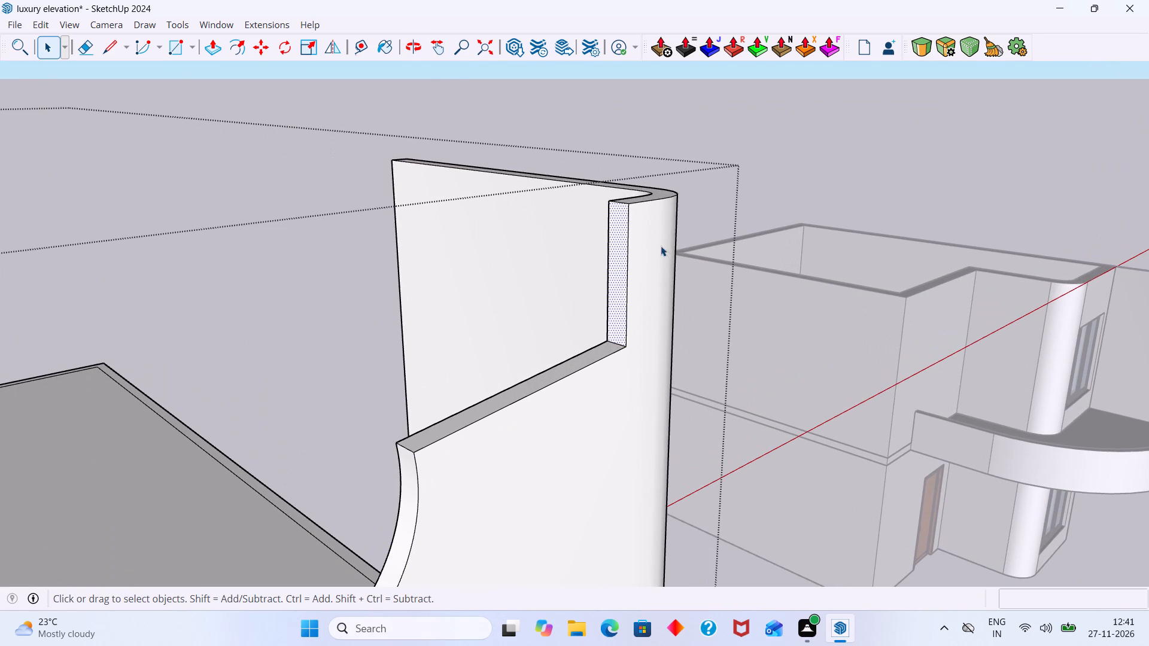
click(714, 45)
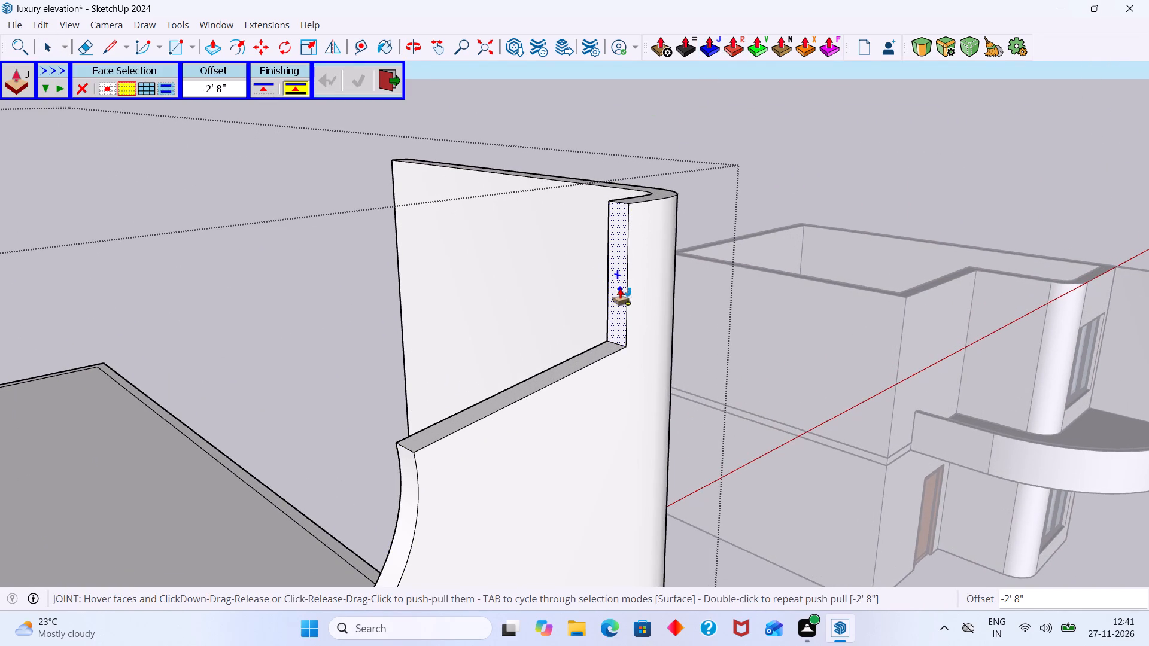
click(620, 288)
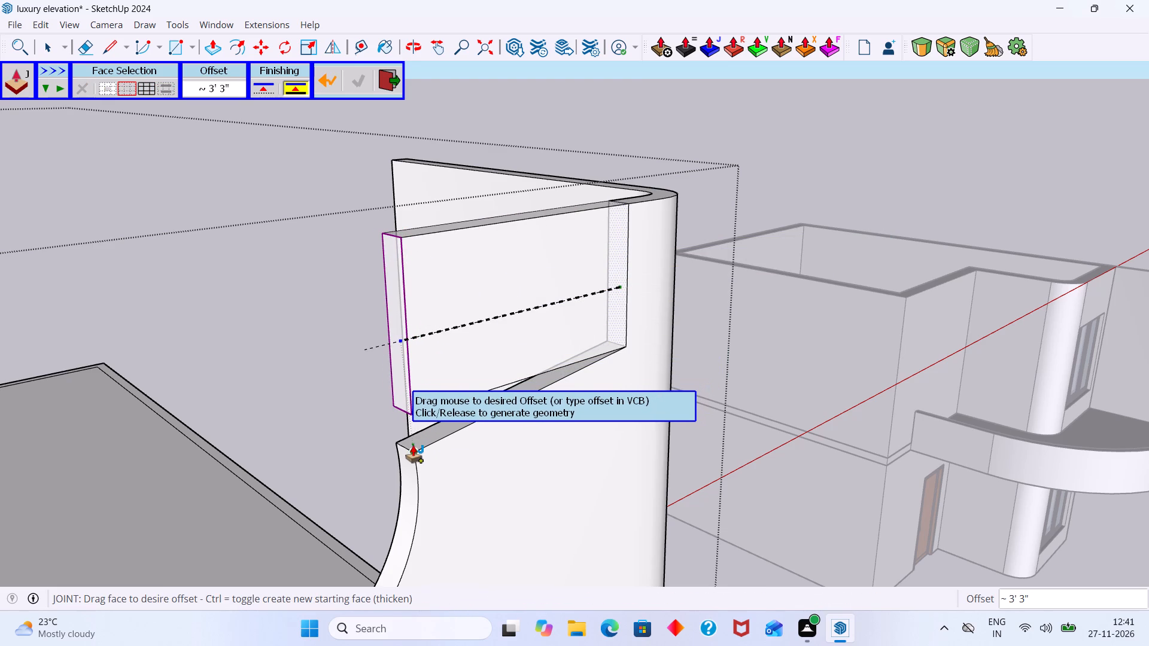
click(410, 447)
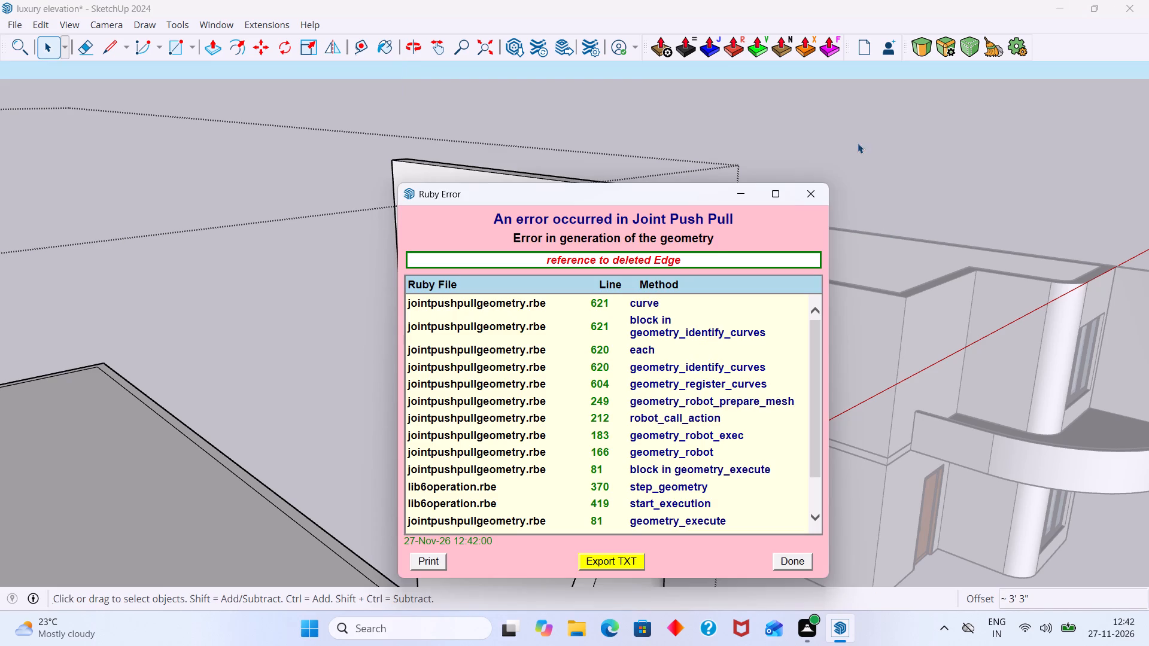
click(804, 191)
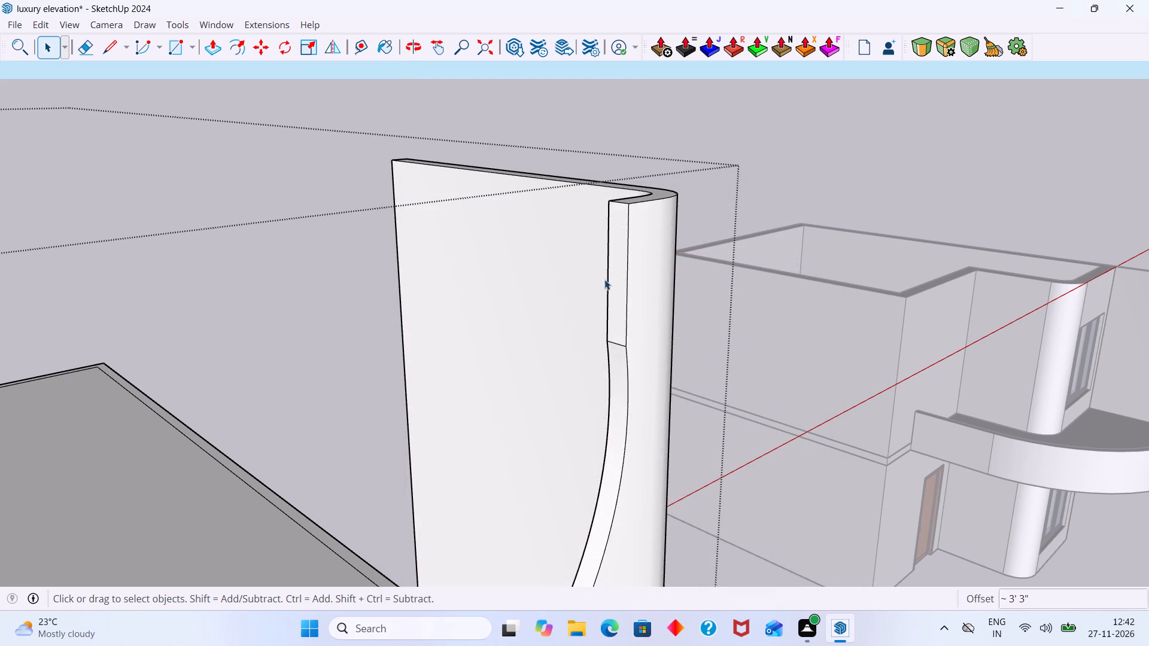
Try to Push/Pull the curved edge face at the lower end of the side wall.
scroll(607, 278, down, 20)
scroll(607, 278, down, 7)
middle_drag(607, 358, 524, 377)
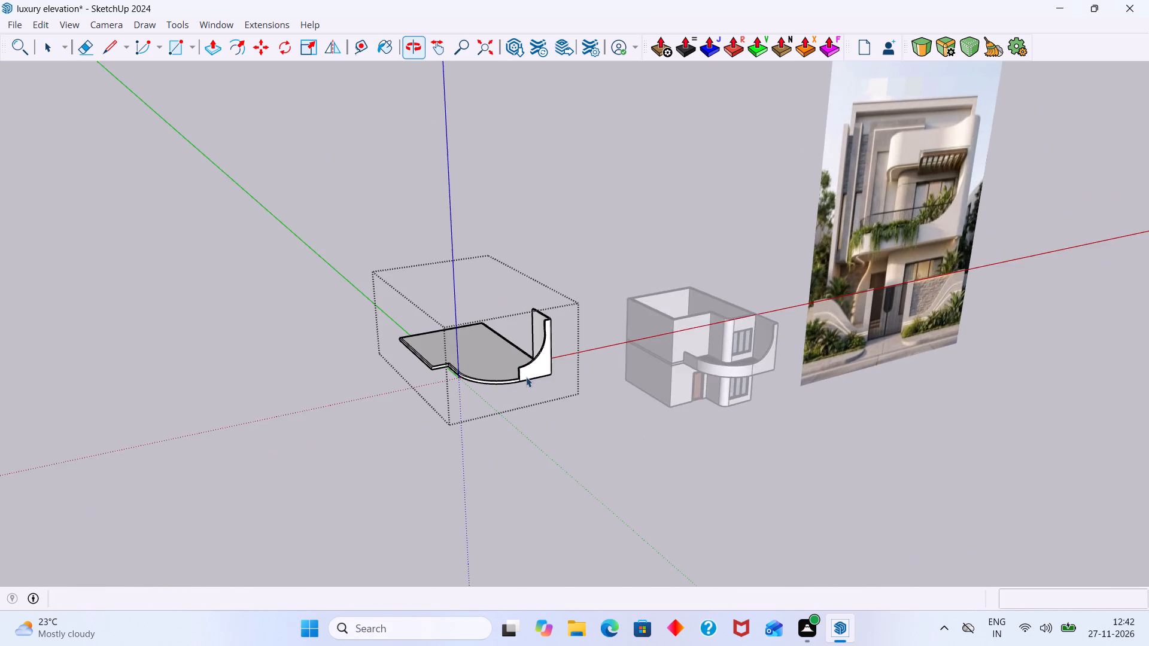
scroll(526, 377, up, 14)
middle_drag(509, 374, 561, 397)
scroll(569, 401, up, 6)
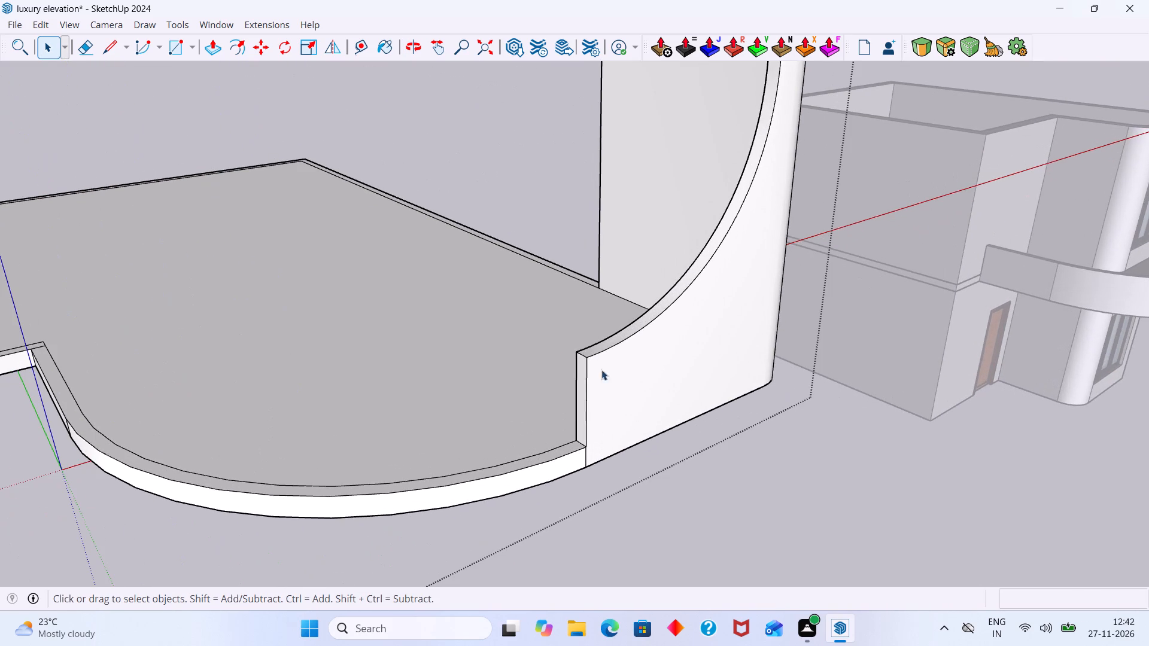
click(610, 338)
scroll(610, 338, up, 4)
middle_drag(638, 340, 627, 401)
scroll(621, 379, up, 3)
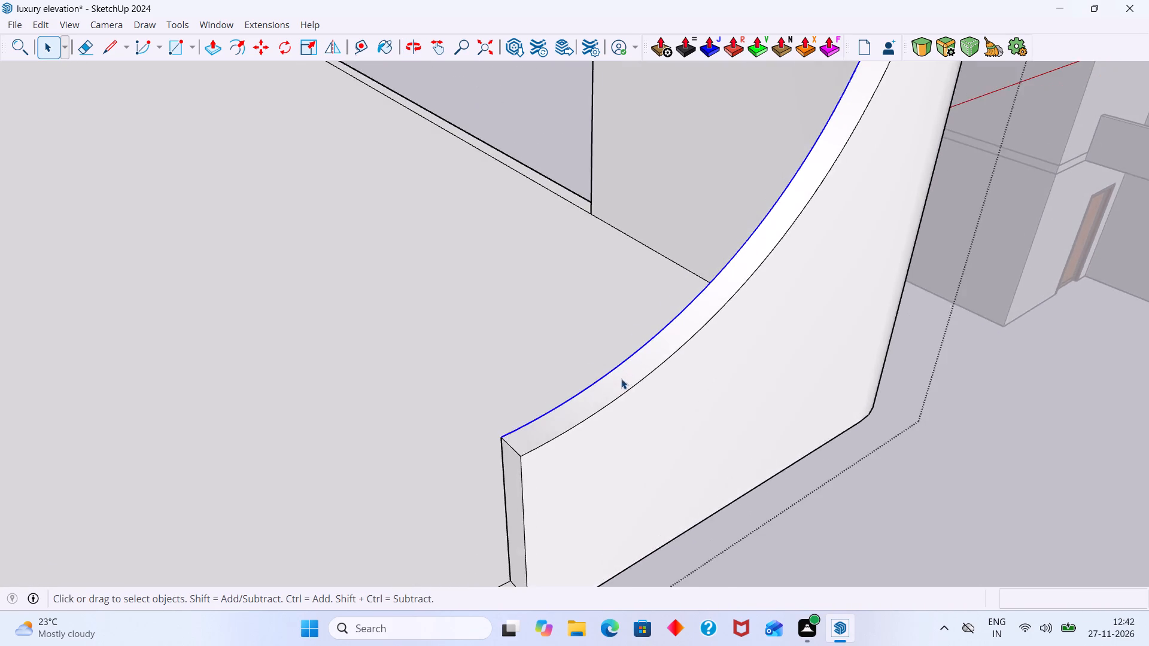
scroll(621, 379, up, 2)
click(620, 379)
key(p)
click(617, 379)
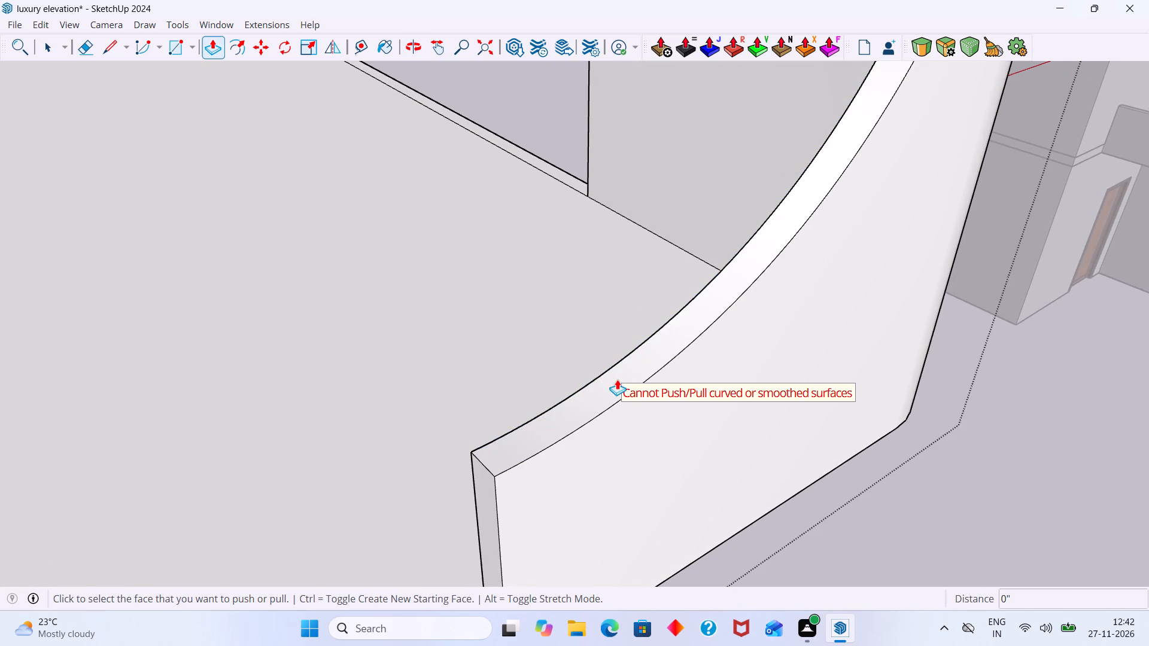
Offset the curved edge face about 1' 8" down into the side wall with Joint Push Pull.
click(714, 48)
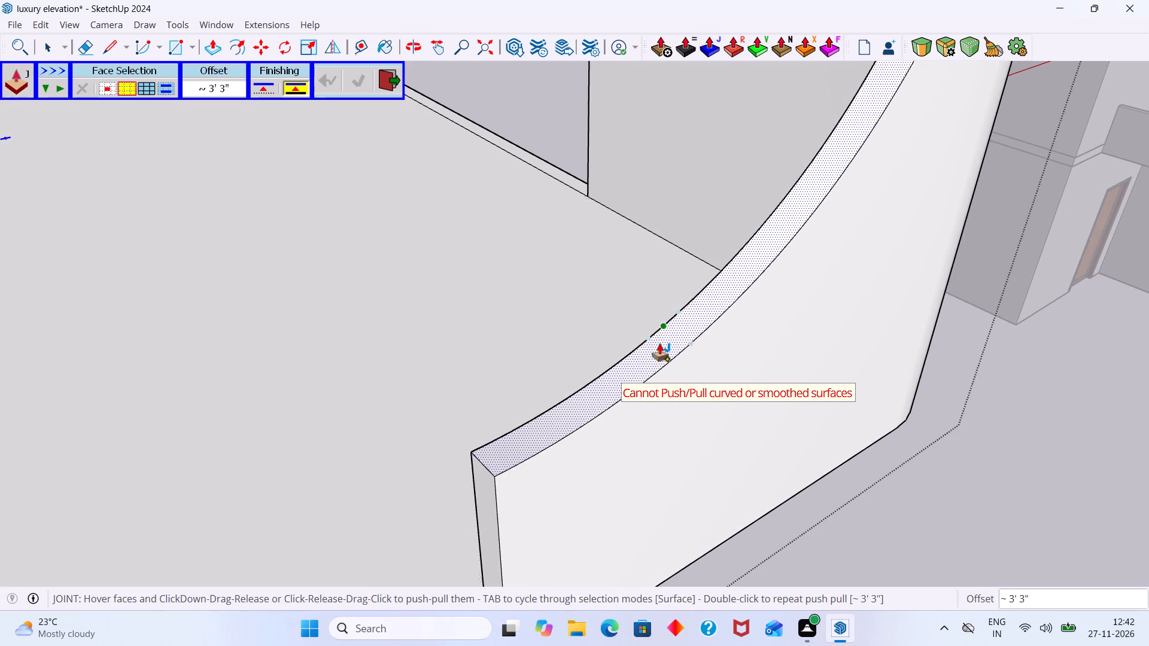
click(659, 348)
scroll(639, 500, down, 4)
shift+middle_drag(635, 500, 588, 310)
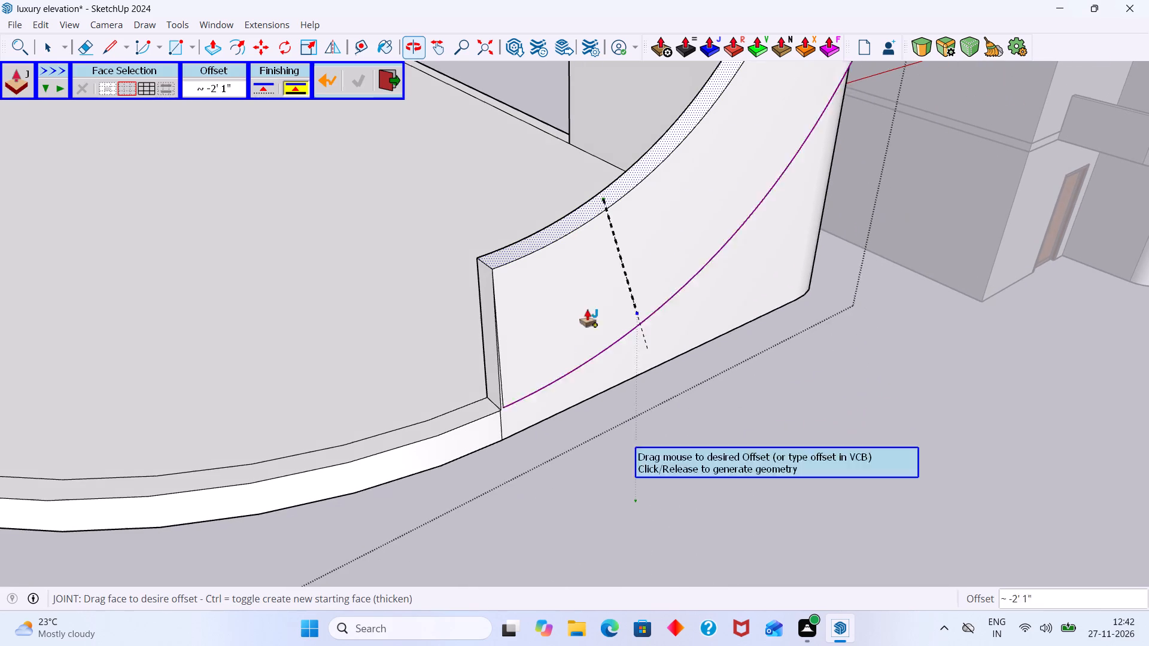
click(500, 405)
key(space)
Delete the side wall's face strip between the two curves and the faces and edges at its lower end.
click(541, 327)
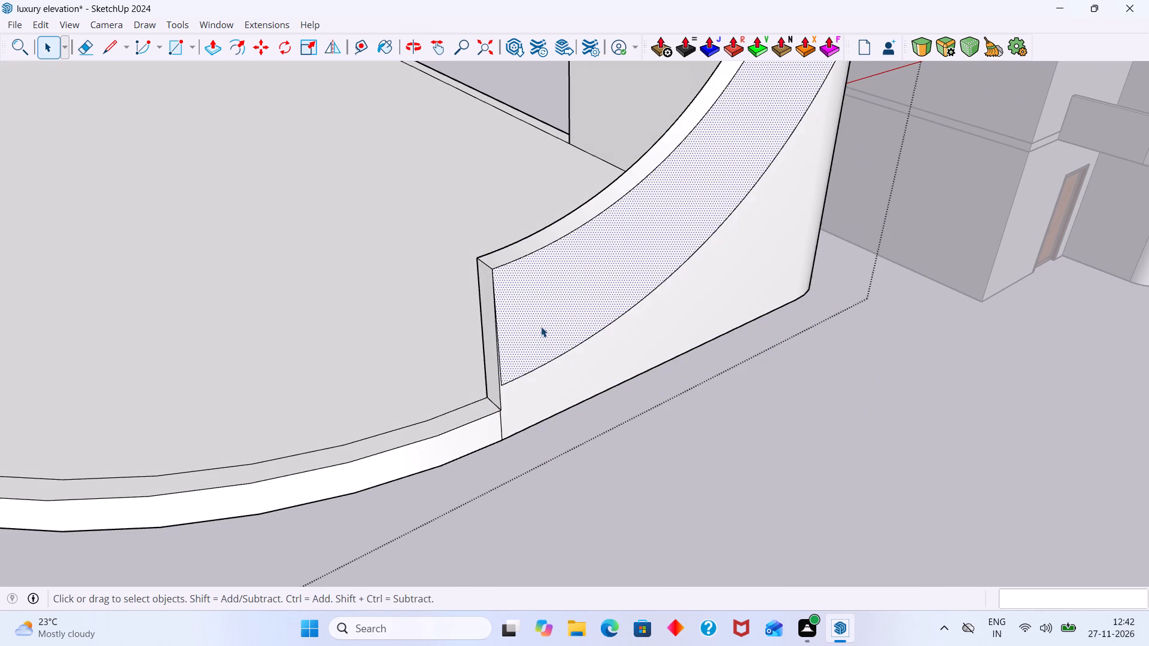
key(Delete)
click(500, 315)
key(Delete)
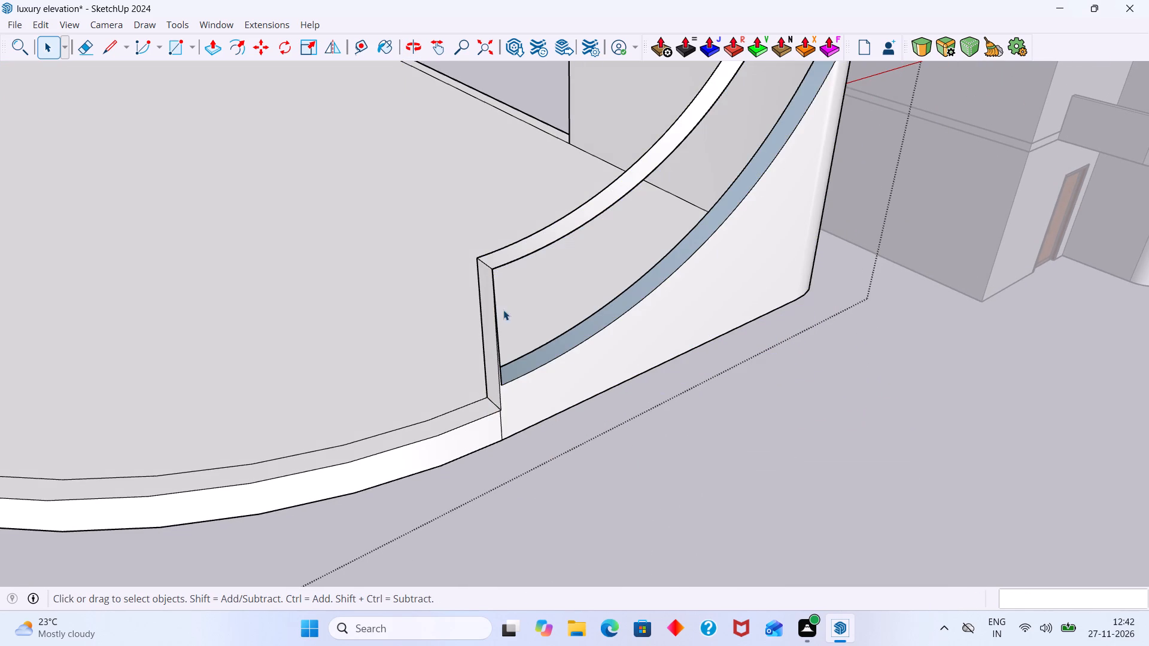
click(492, 316)
key(Delete)
drag(502, 316, 480, 319)
key(Delete)
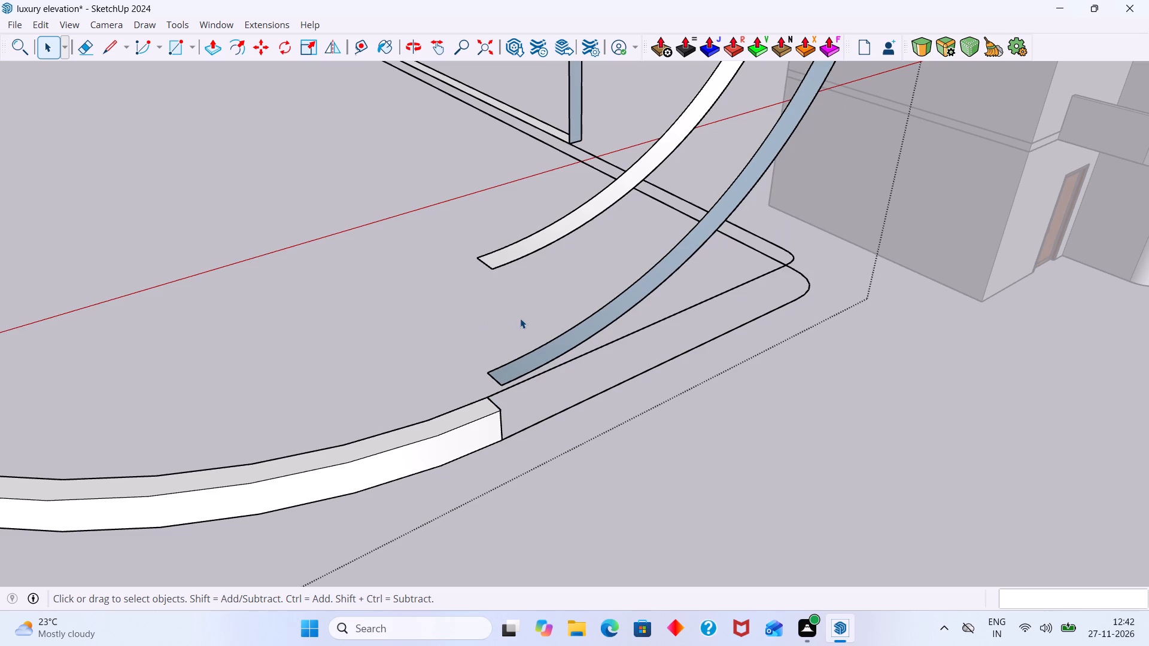
scroll(579, 304, down, 8)
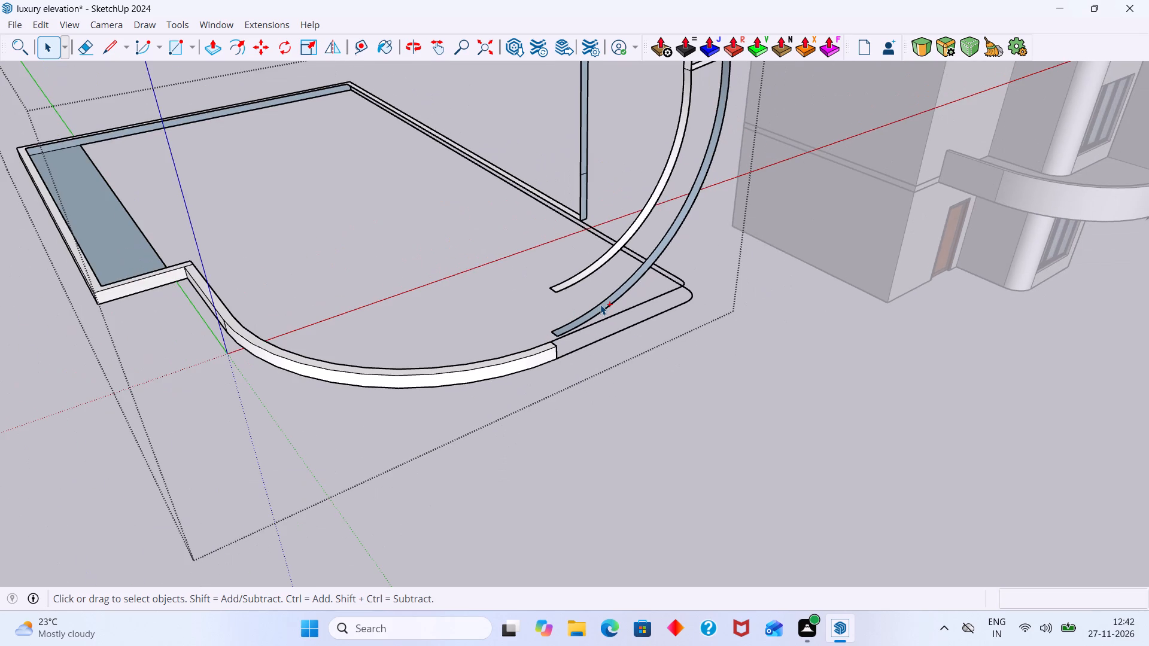
Undo the deletion at the side wall's lower end and the Joint Push Pull offset of its curved edge face.
key(ctrl+z)
key(ctrl+z)
scroll(596, 306, down, 3)
shift+middle_drag(595, 306, 568, 366)
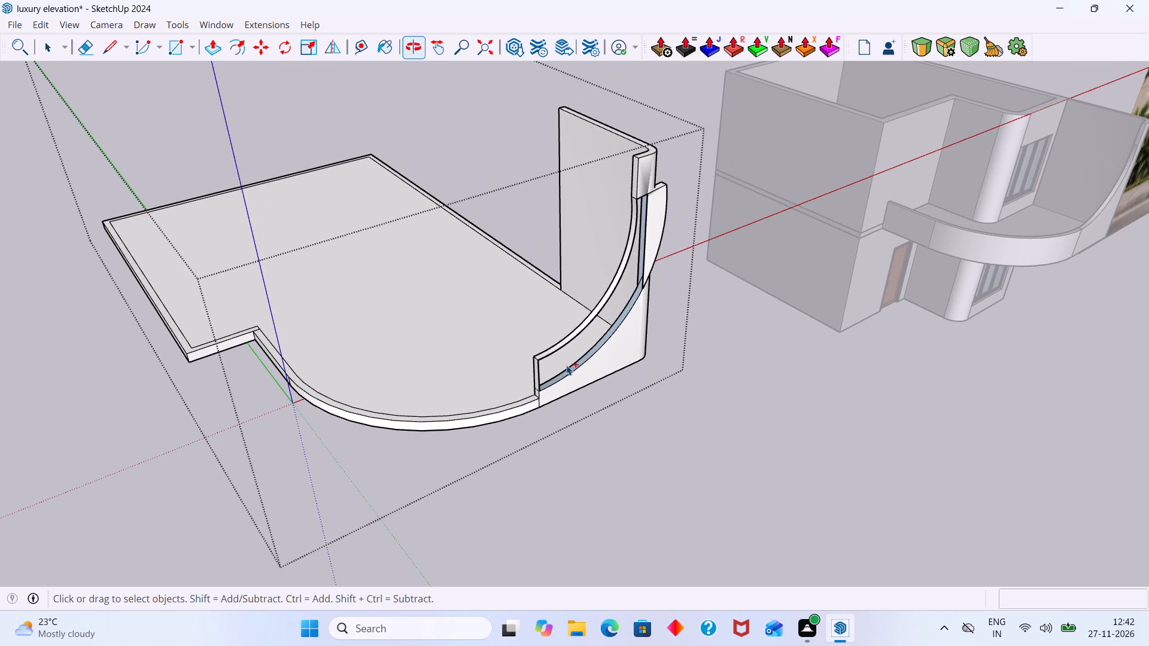
key(ctrl+z)
key(ctrl+z)
key(ctrl+z)
key(ctrl+z)
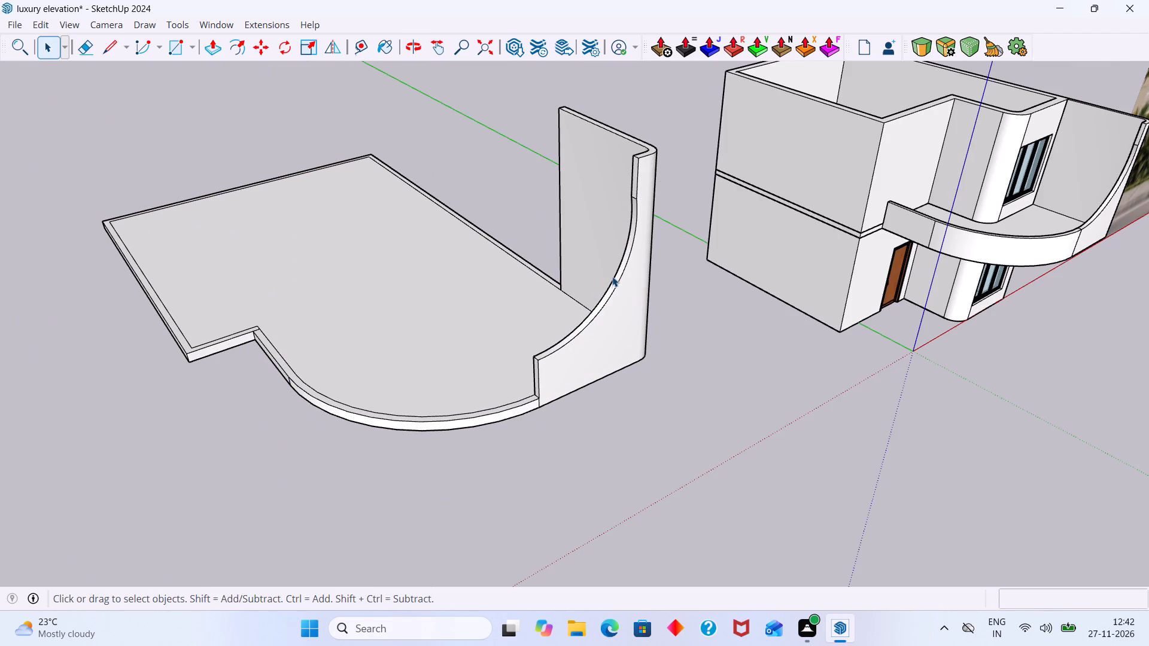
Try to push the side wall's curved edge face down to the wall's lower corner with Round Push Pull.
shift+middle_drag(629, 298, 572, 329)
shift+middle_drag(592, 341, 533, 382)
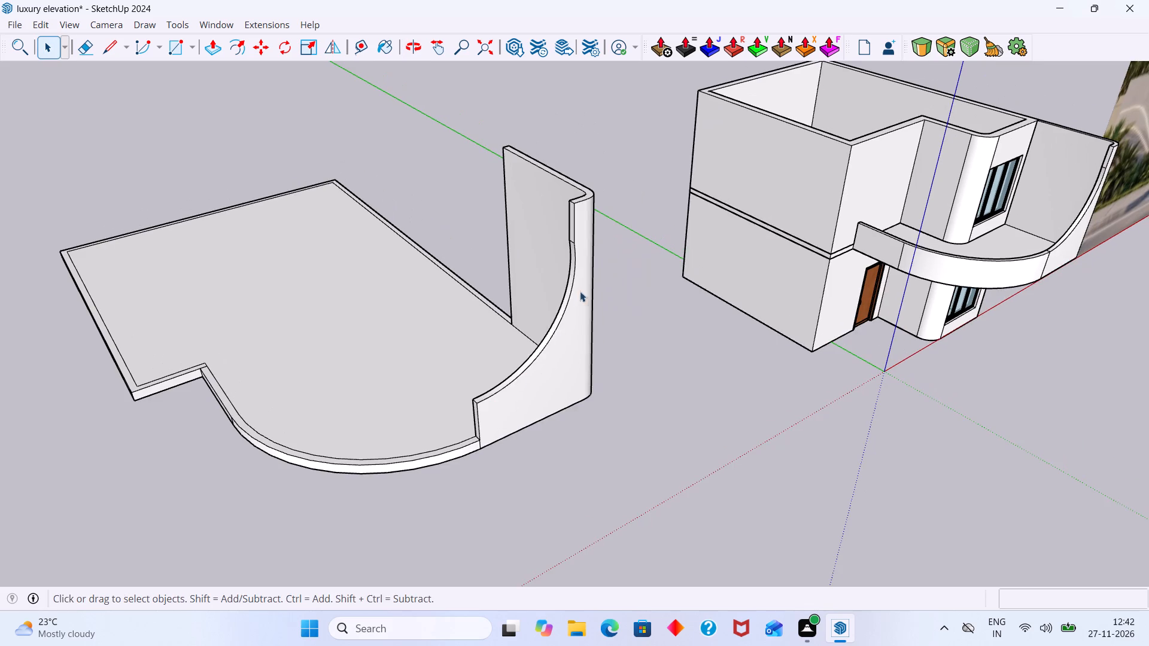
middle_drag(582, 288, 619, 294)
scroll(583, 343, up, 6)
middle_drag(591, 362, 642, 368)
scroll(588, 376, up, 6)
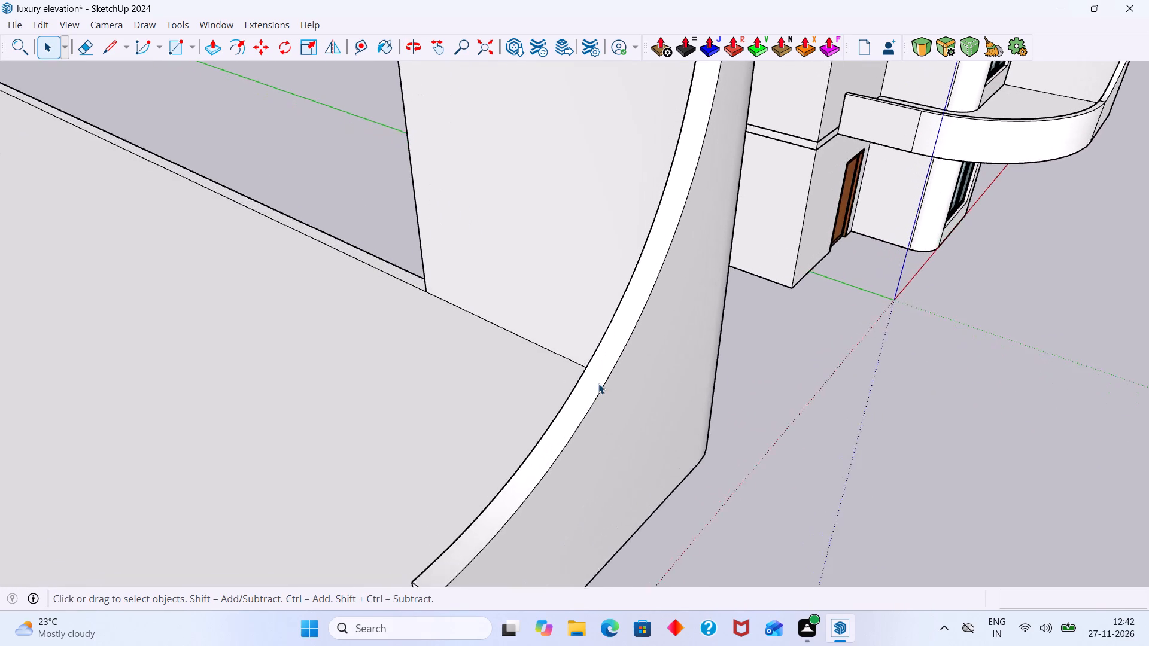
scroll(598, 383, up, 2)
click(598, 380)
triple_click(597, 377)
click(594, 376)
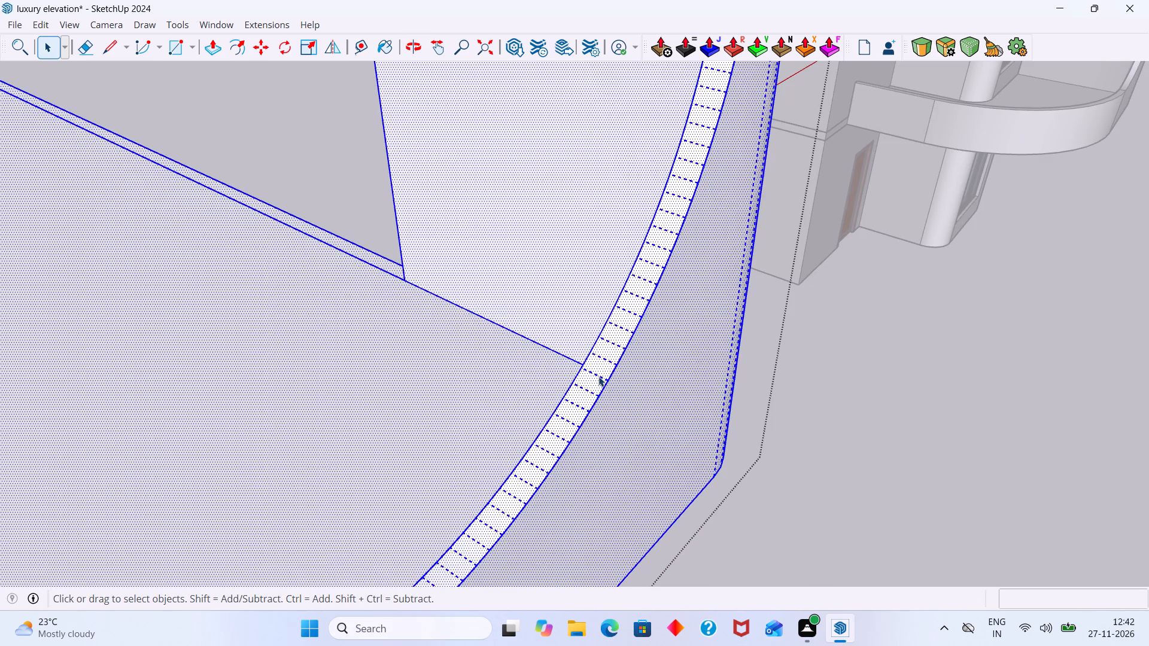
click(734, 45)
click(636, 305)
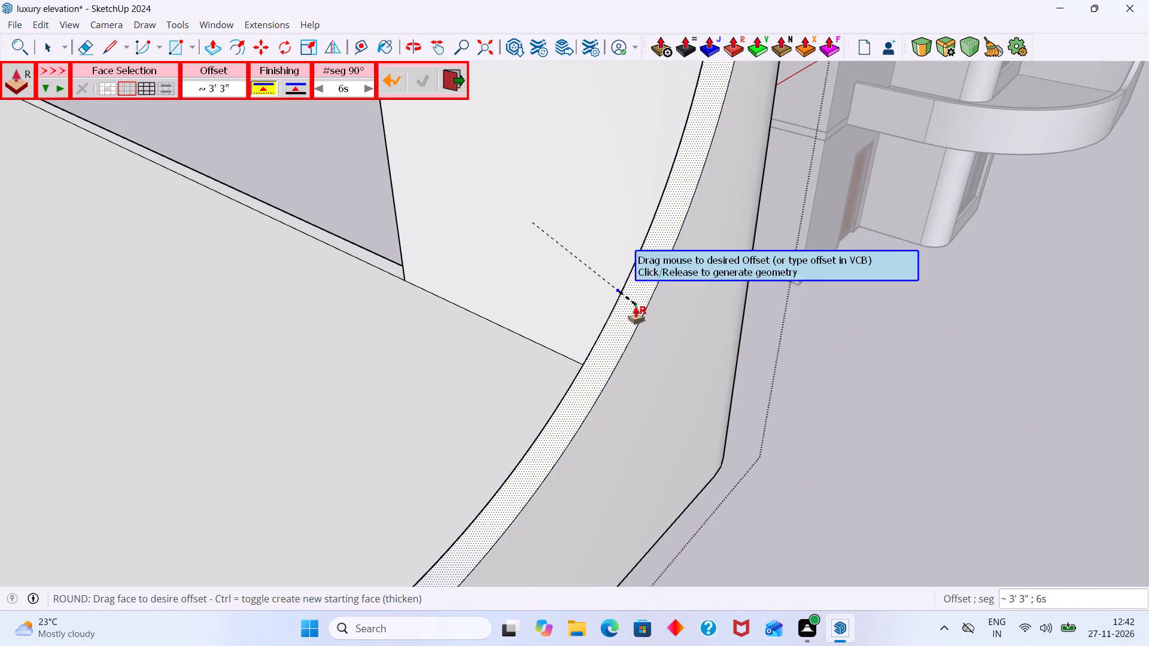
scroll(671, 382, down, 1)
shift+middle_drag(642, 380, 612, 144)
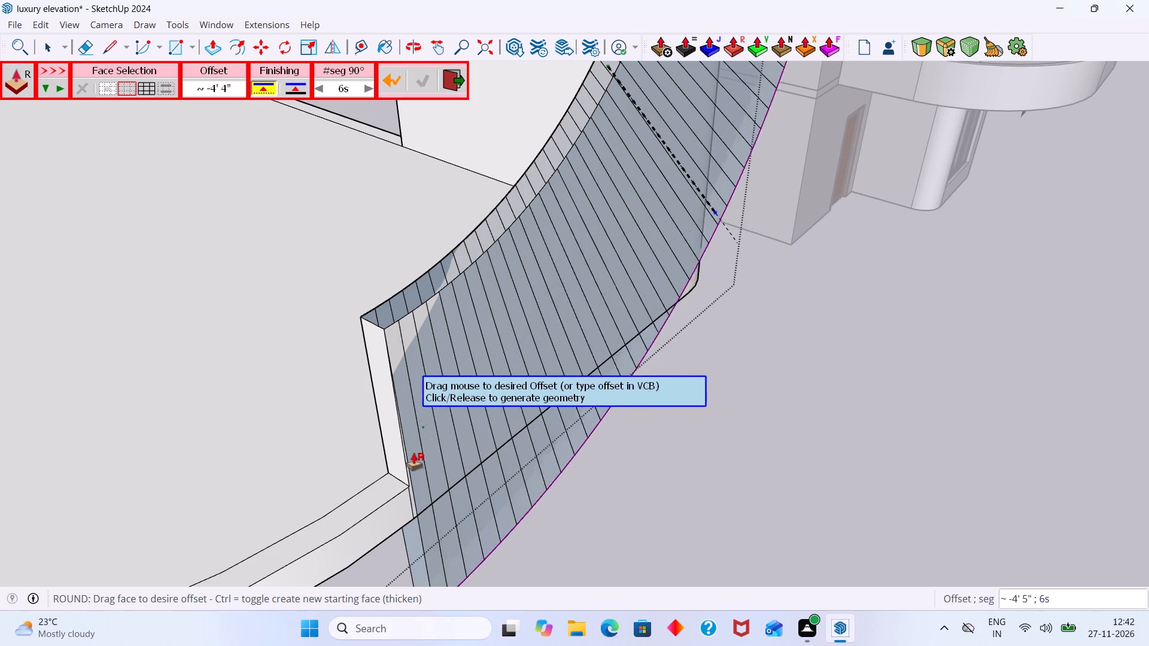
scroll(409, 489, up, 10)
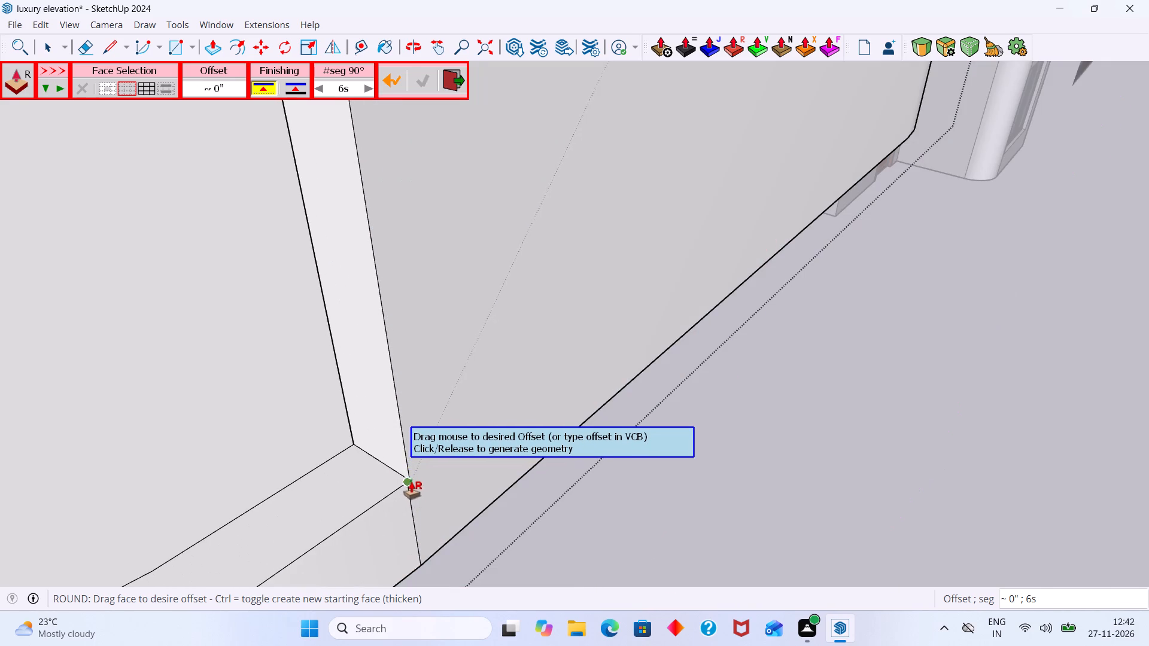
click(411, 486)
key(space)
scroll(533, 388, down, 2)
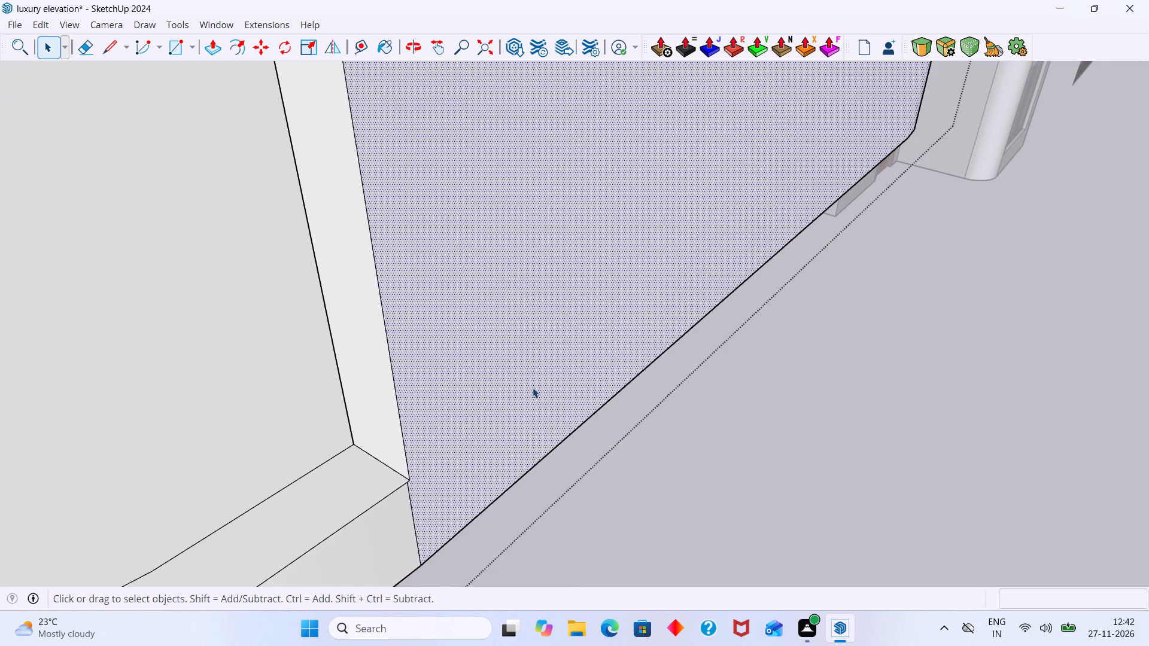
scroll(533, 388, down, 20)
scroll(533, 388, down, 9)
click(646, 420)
Compare the house model's balcony, curved side wall and upper storey with the reference image.
middle_drag(586, 385, 540, 376)
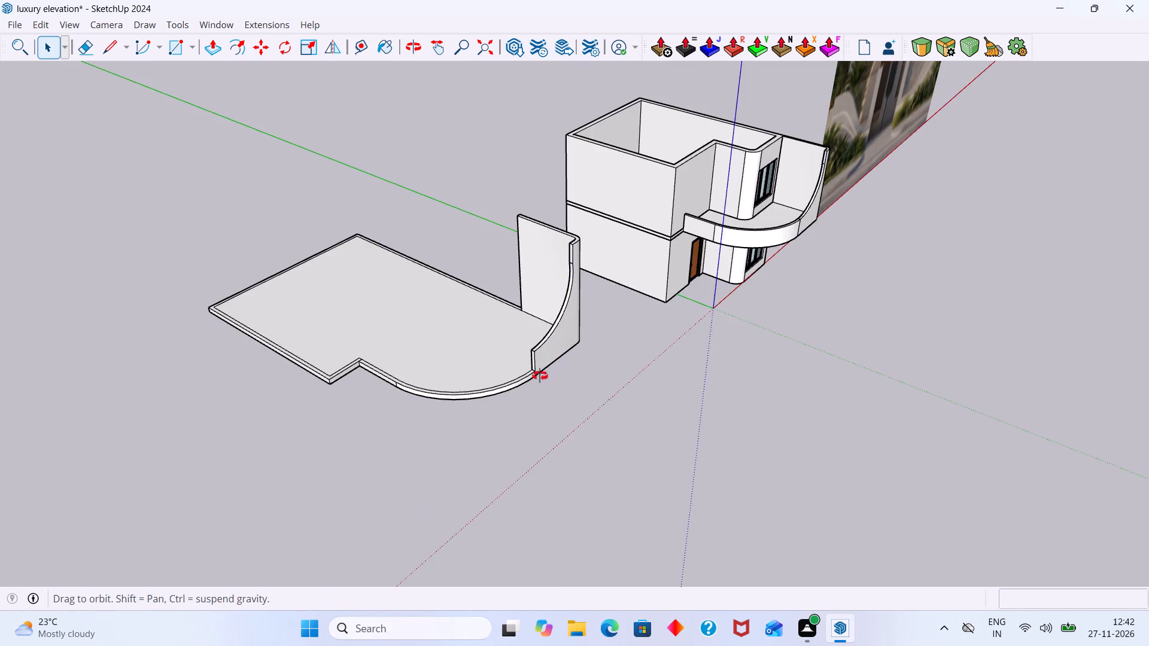
middle_drag(540, 376, 374, 377)
shift+middle_drag(470, 339, 456, 446)
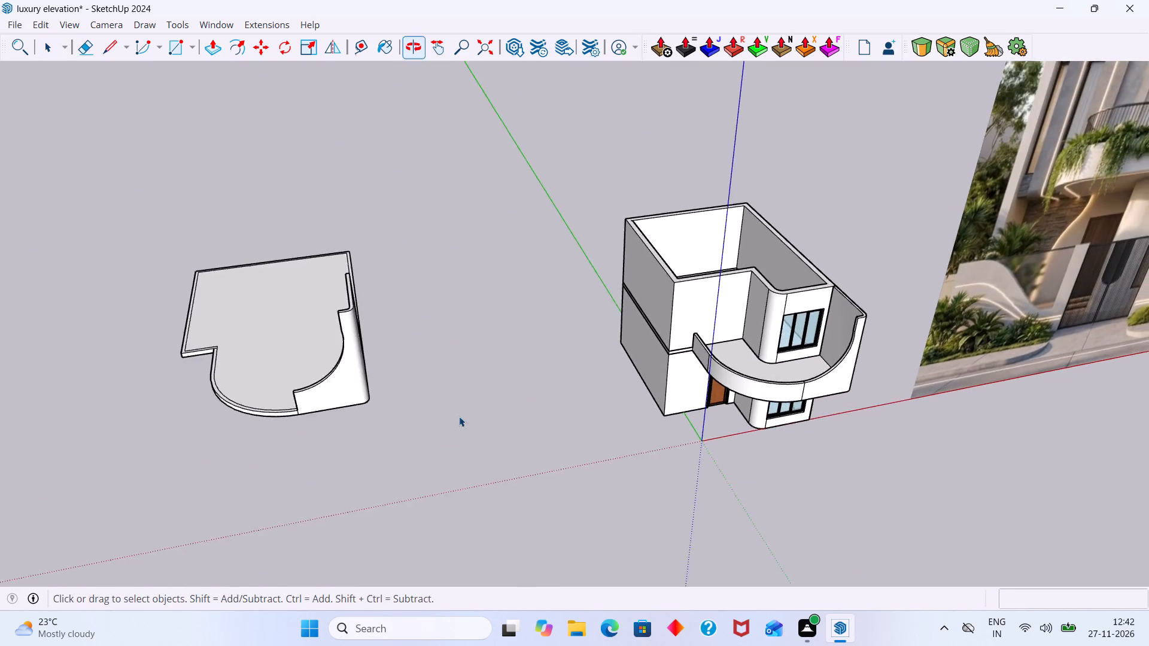
scroll(459, 416, down, 13)
middle_drag(470, 403, 476, 328)
scroll(746, 347, up, 3)
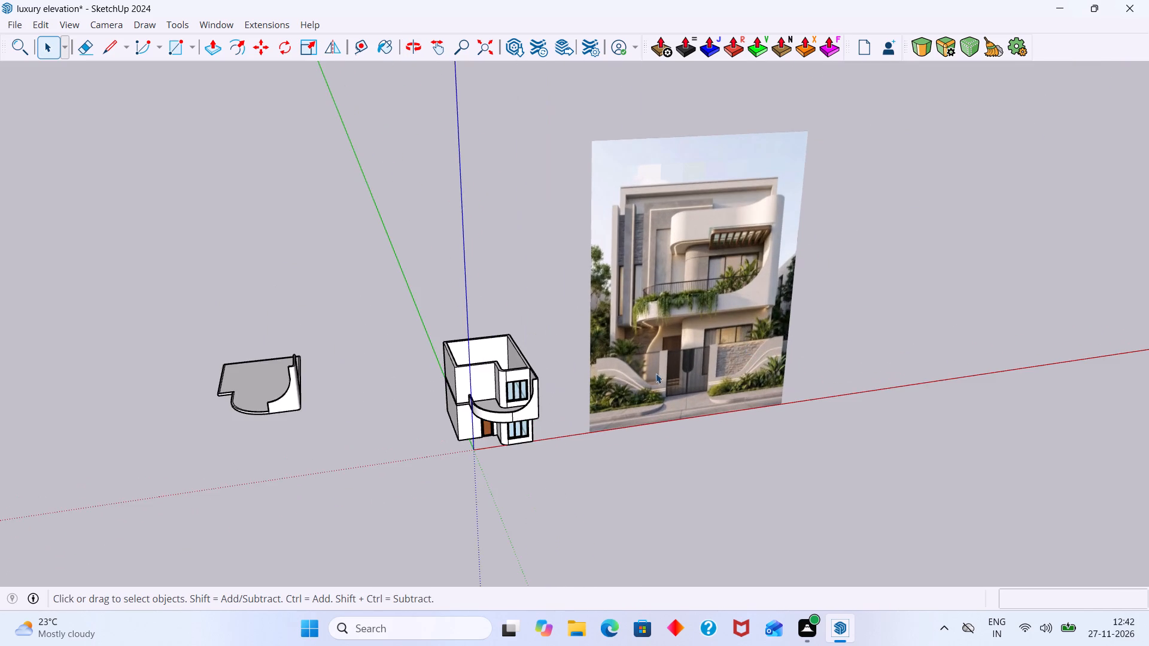
scroll(554, 401, up, 5)
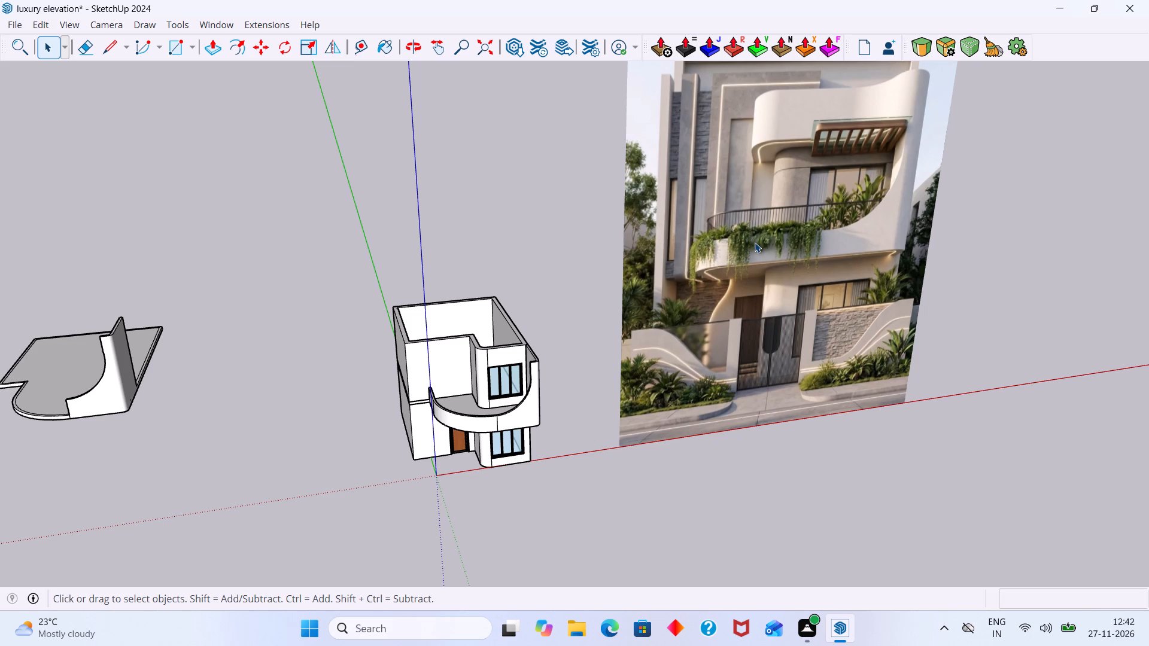
scroll(636, 333, up, 12)
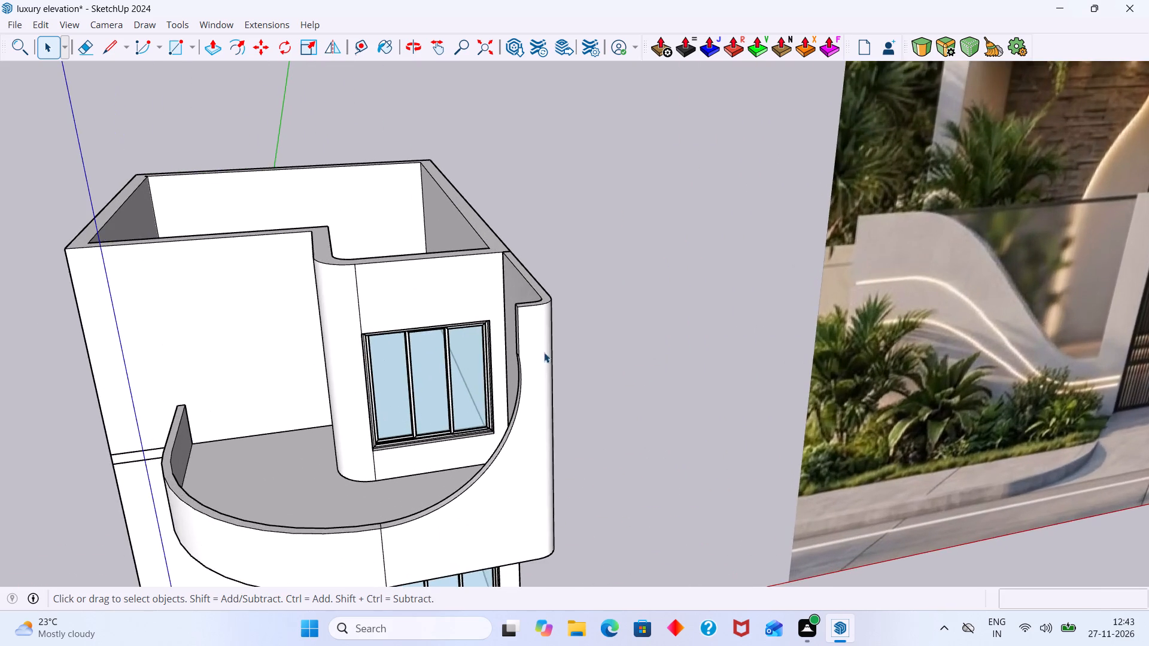
scroll(510, 345, up, 5)
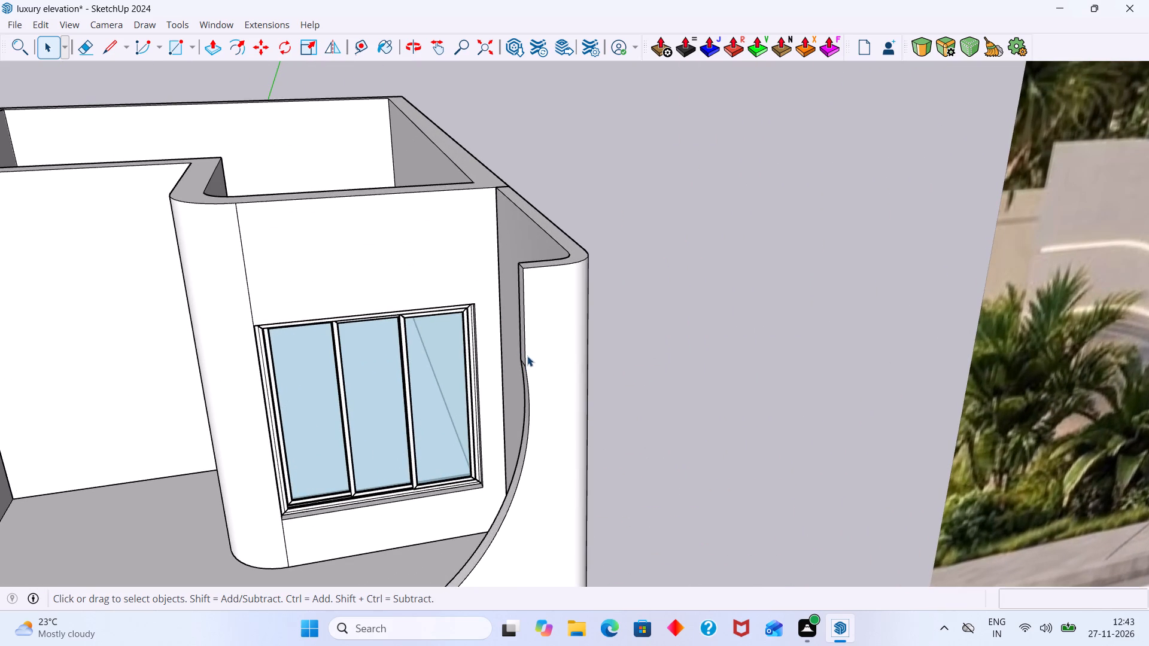
scroll(530, 378, down, 3)
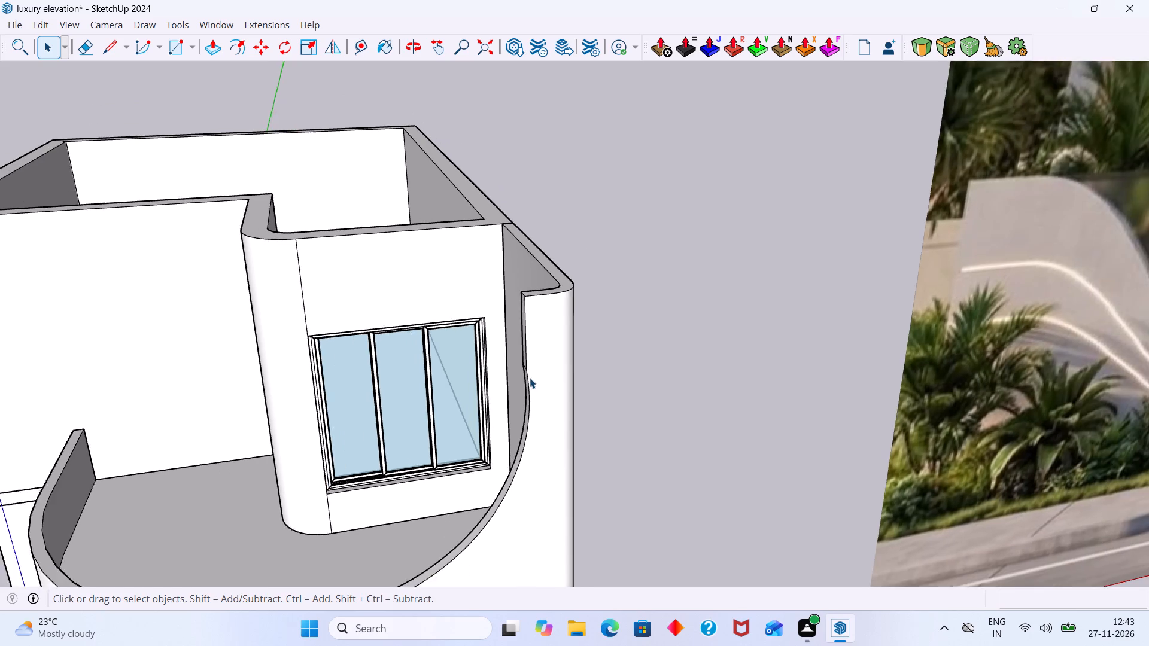
scroll(530, 378, down, 13)
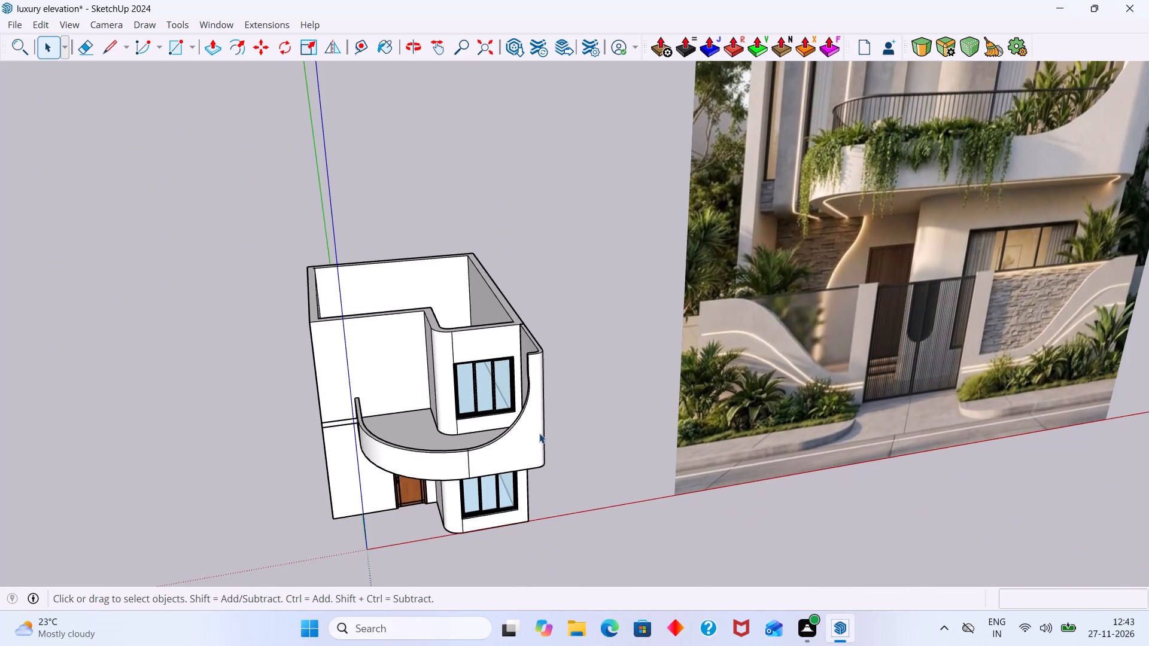
middle_drag(536, 432, 491, 392)
scroll(491, 392, down, 3)
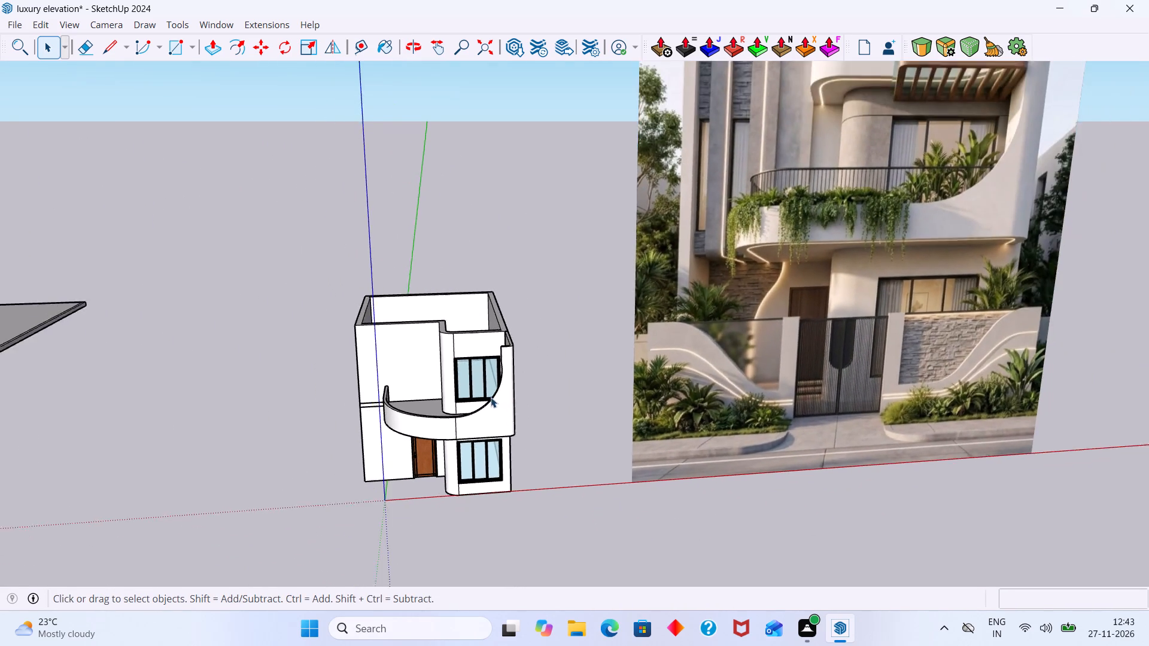
scroll(491, 397, down, 4)
middle_drag(493, 422, 543, 427)
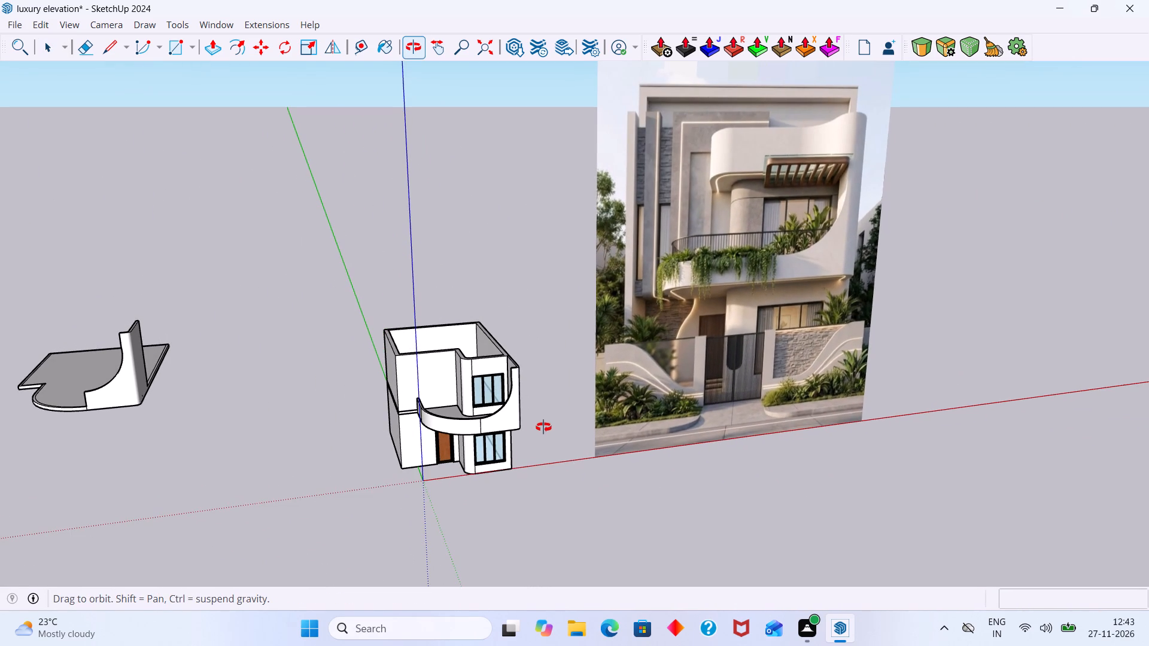
middle_drag(543, 427, 544, 427)
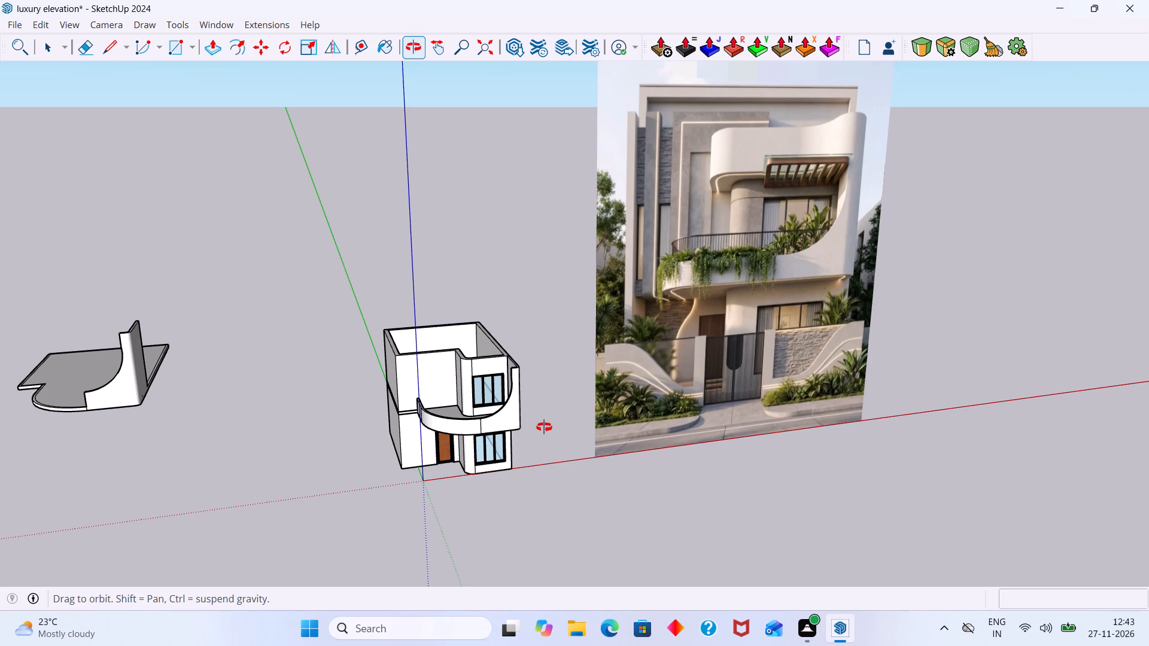
middle_drag(544, 427, 603, 458)
shift+middle_drag(555, 450, 692, 435)
Draw a rectangle over the upper-storey wall tops, from the rear outer corner to the opposite front corner beside the balcony's side wall.
scroll(594, 327, up, 2)
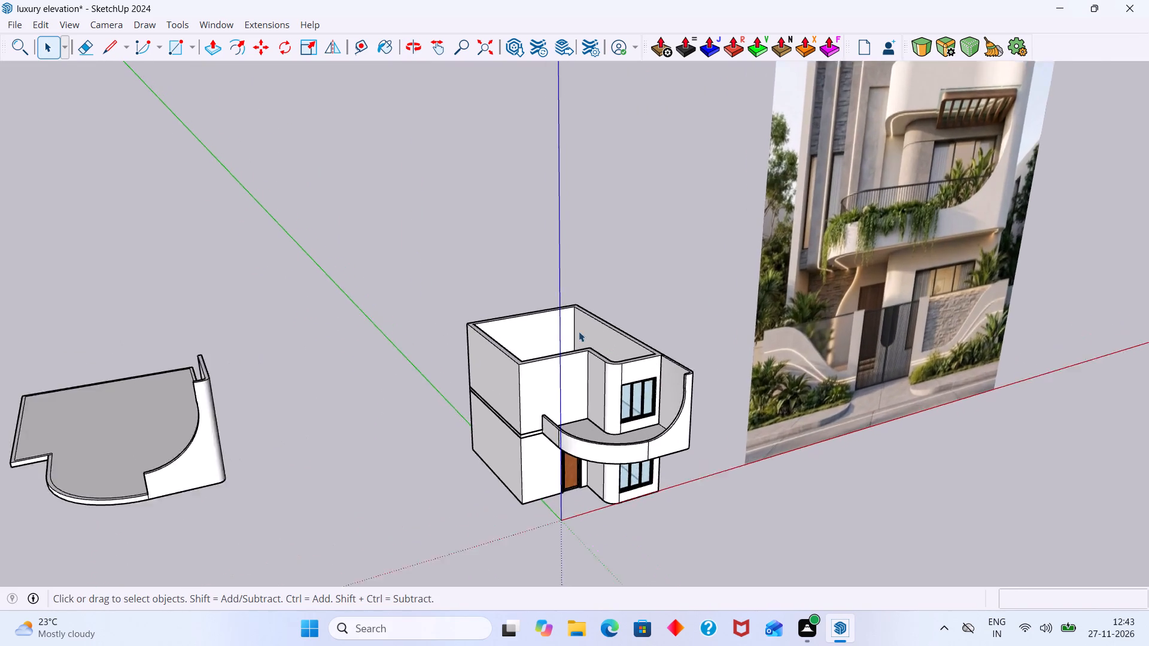
scroll(579, 331, up, 5)
shift+middle_drag(463, 370, 403, 380)
scroll(417, 376, down, 4)
middle_drag(461, 385, 410, 398)
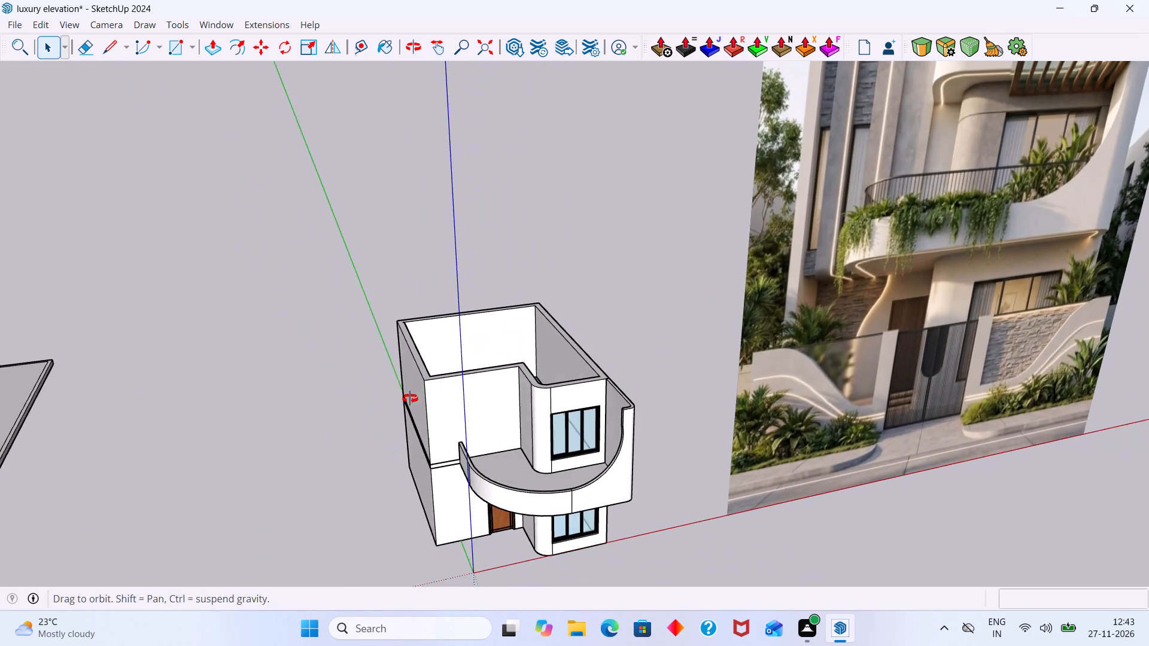
middle_drag(410, 398, 409, 398)
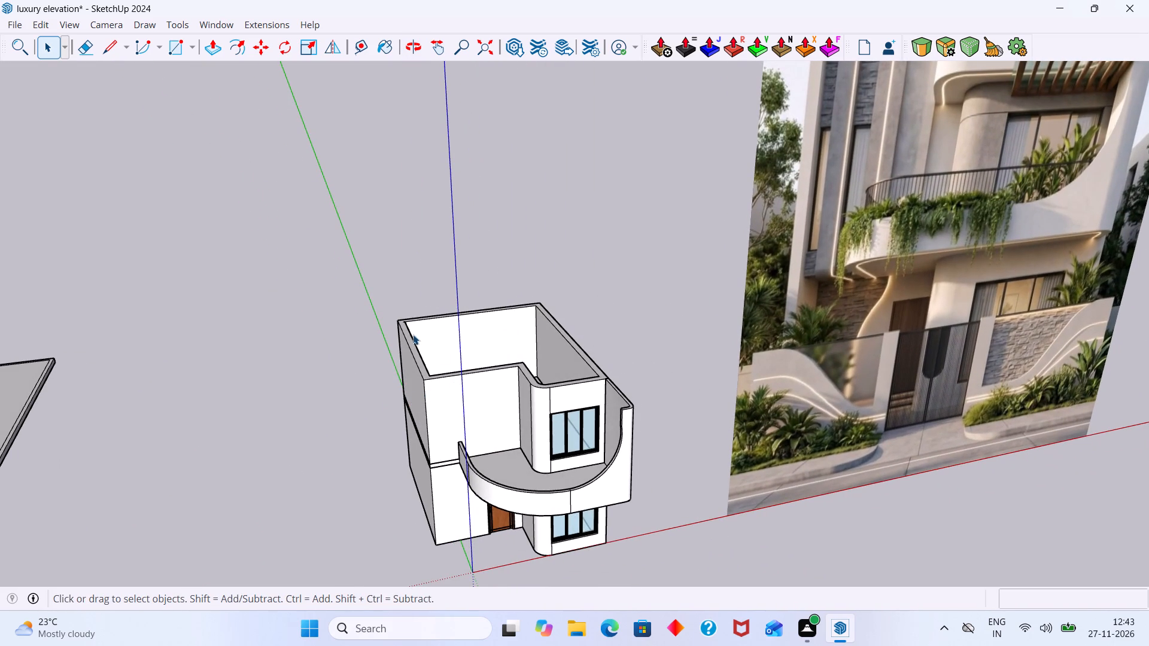
scroll(411, 331, up, 5)
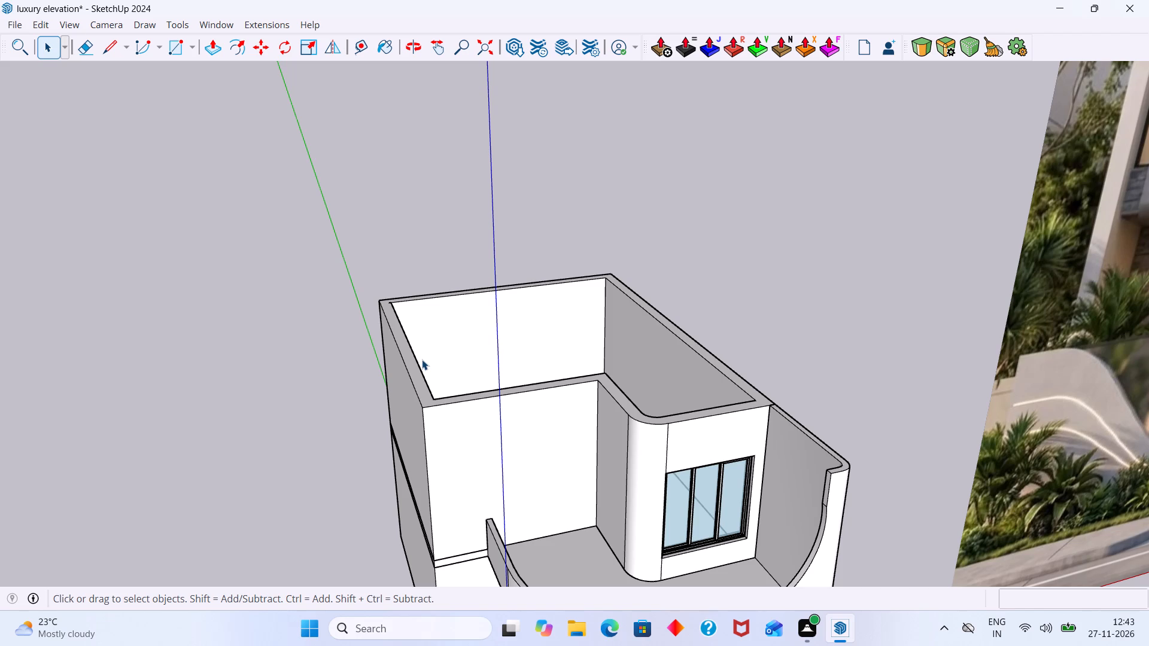
key(r)
click(377, 300)
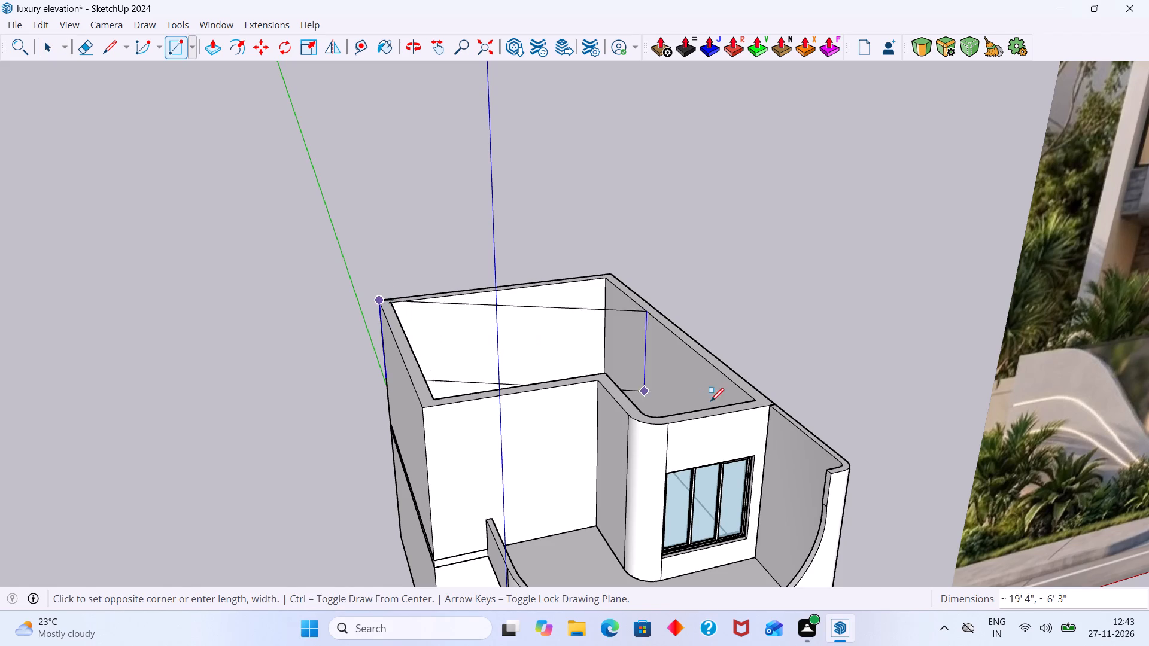
scroll(776, 406, up, 6)
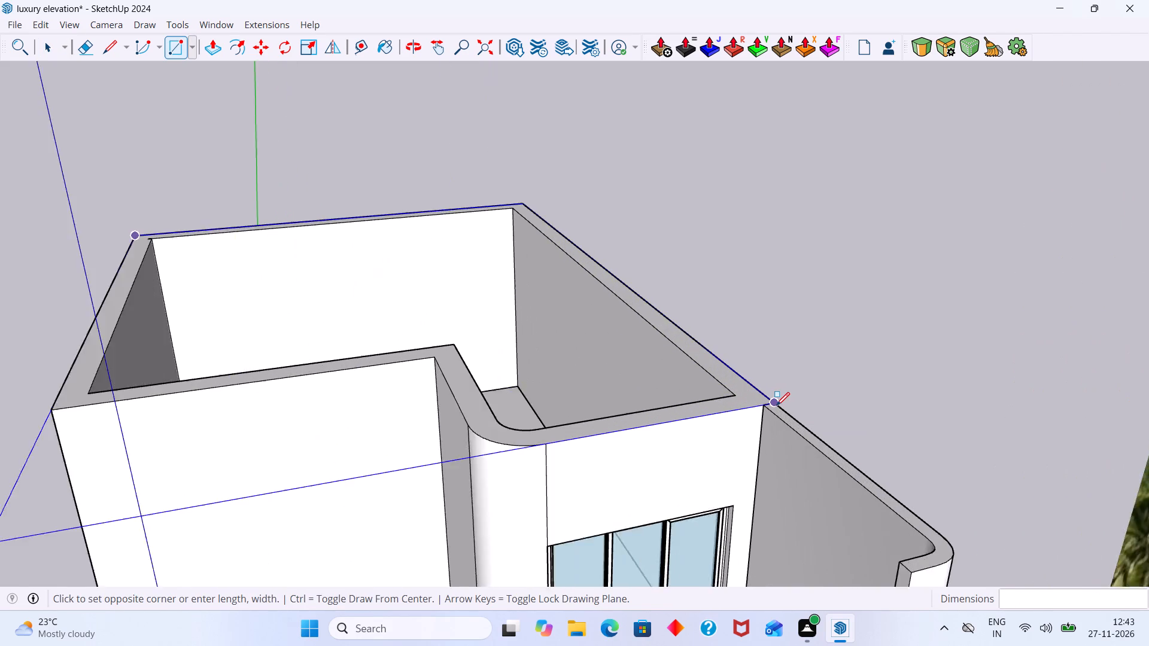
scroll(776, 406, up, 3)
click(777, 402)
key(space)
Select the new rectangular roof face and examine how it covers the stepped, rounded wall outline.
scroll(734, 398, down, 20)
scroll(734, 398, down, 2)
shift+middle_drag(597, 398, 469, 434)
scroll(466, 434, up, 3)
middle_drag(452, 430, 405, 511)
scroll(474, 468, up, 9)
middle_drag(556, 431, 605, 431)
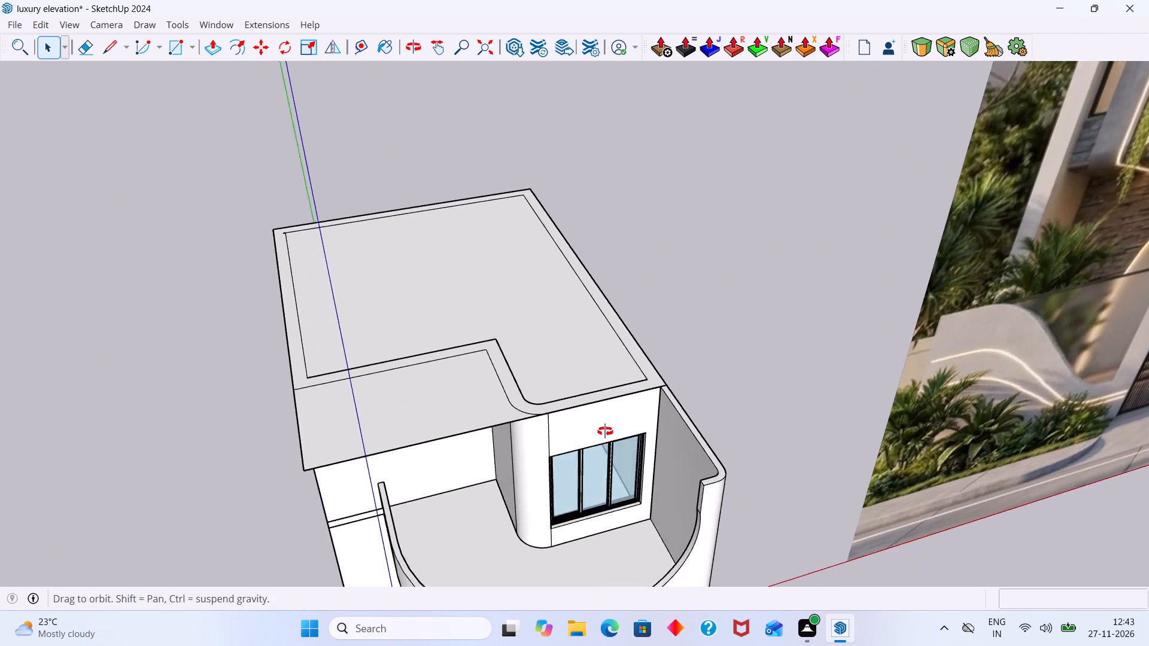
middle_drag(605, 431, 612, 431)
scroll(469, 406, up, 4)
click(457, 374)
double_click(457, 374)
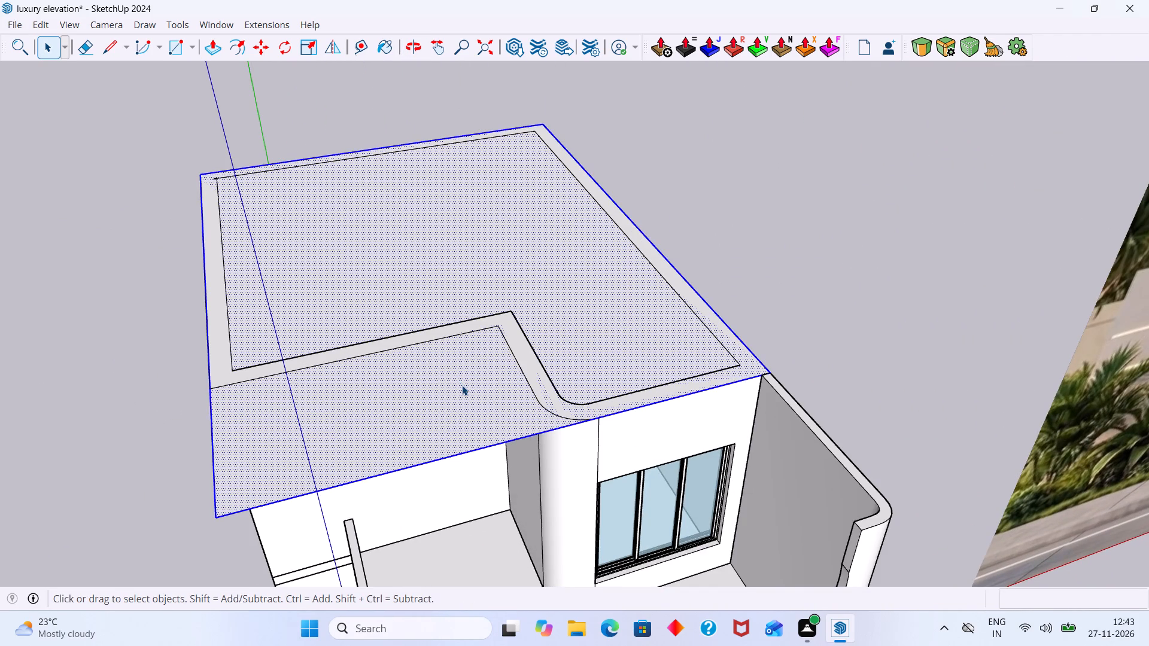
click(462, 385)
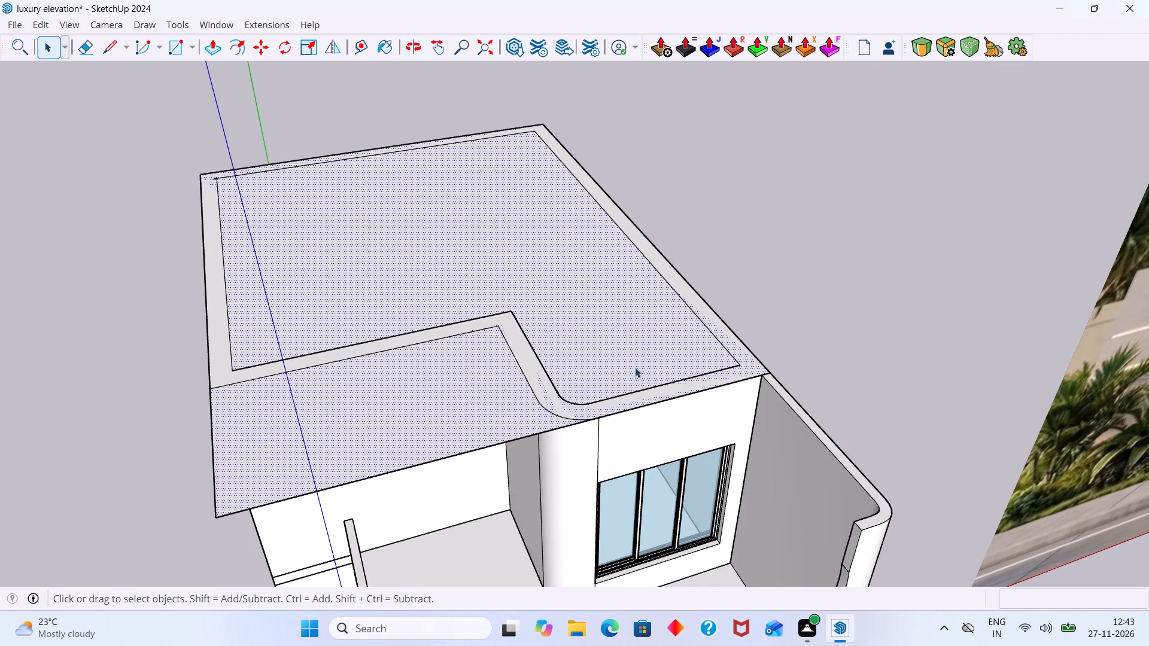
click(616, 357)
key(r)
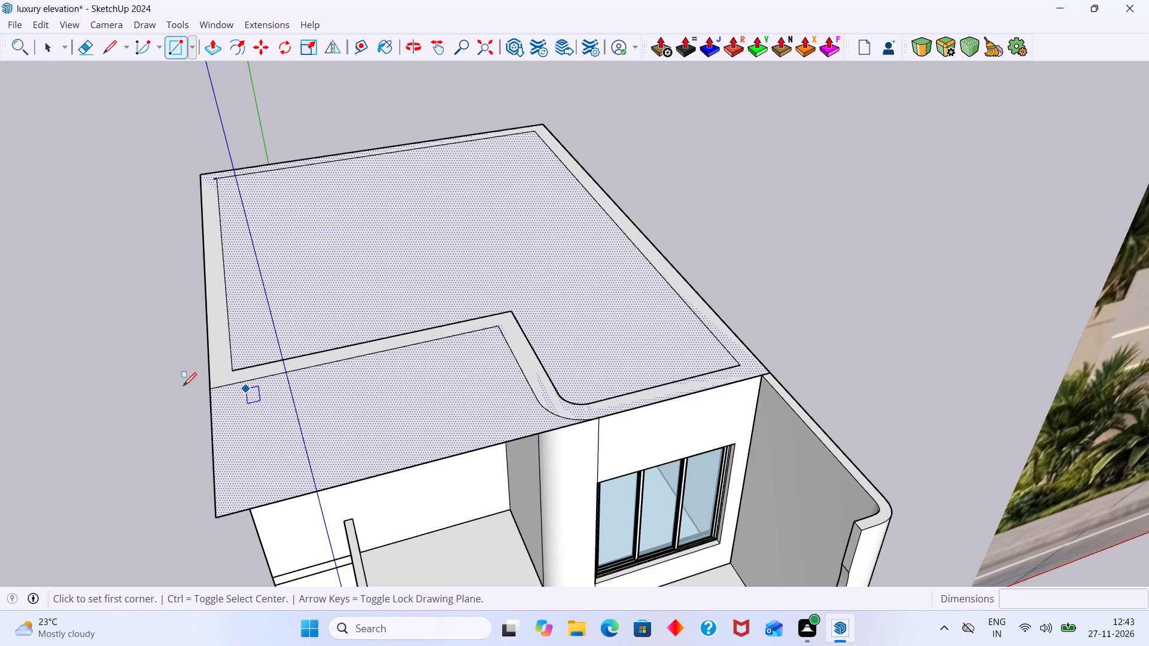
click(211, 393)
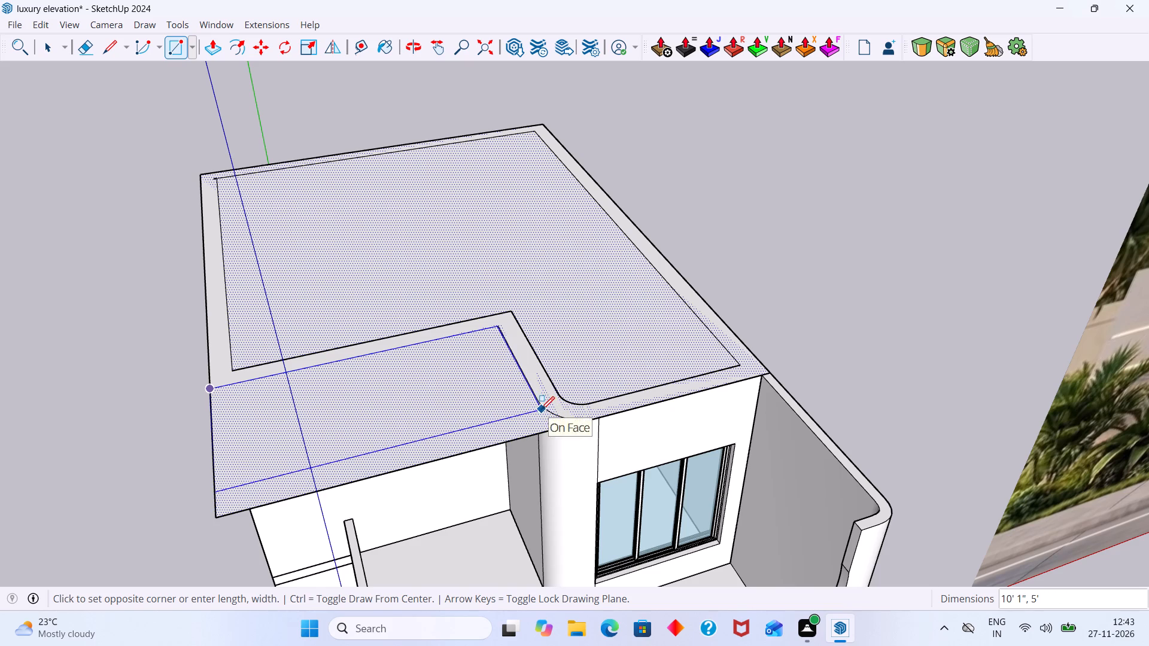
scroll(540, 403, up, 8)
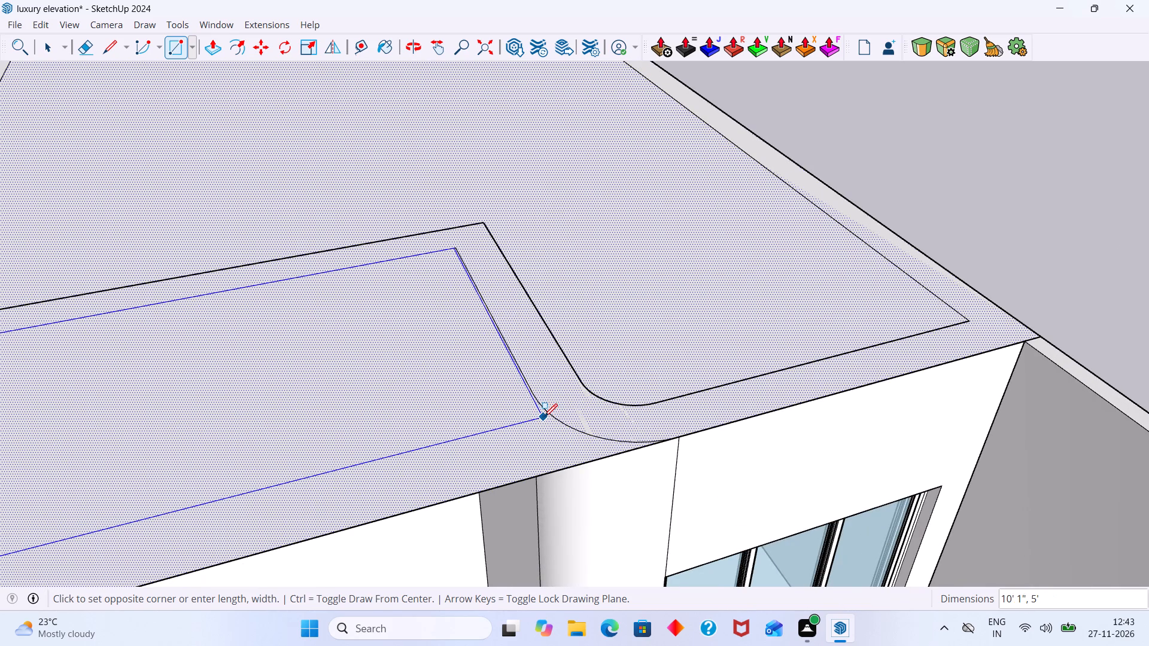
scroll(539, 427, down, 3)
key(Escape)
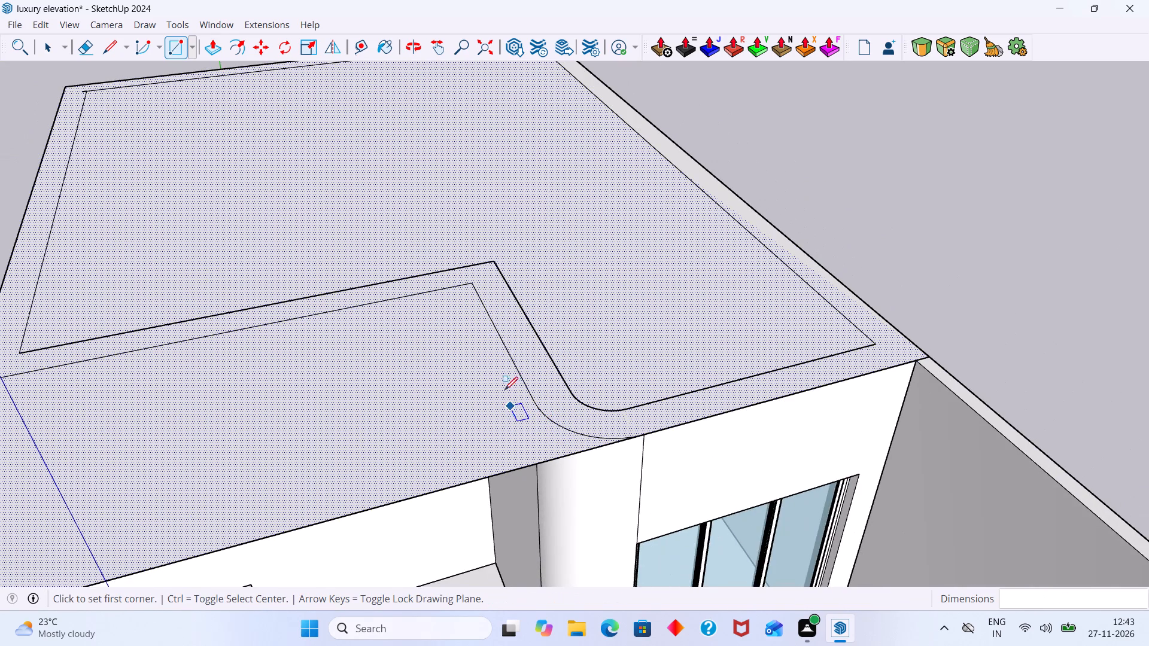
Outline the roof portion over the balcony recess with lines from the wall's inner corner to the rounded corner, roof front edge, outer corner and back.
scroll(482, 311, down, 2)
key(space)
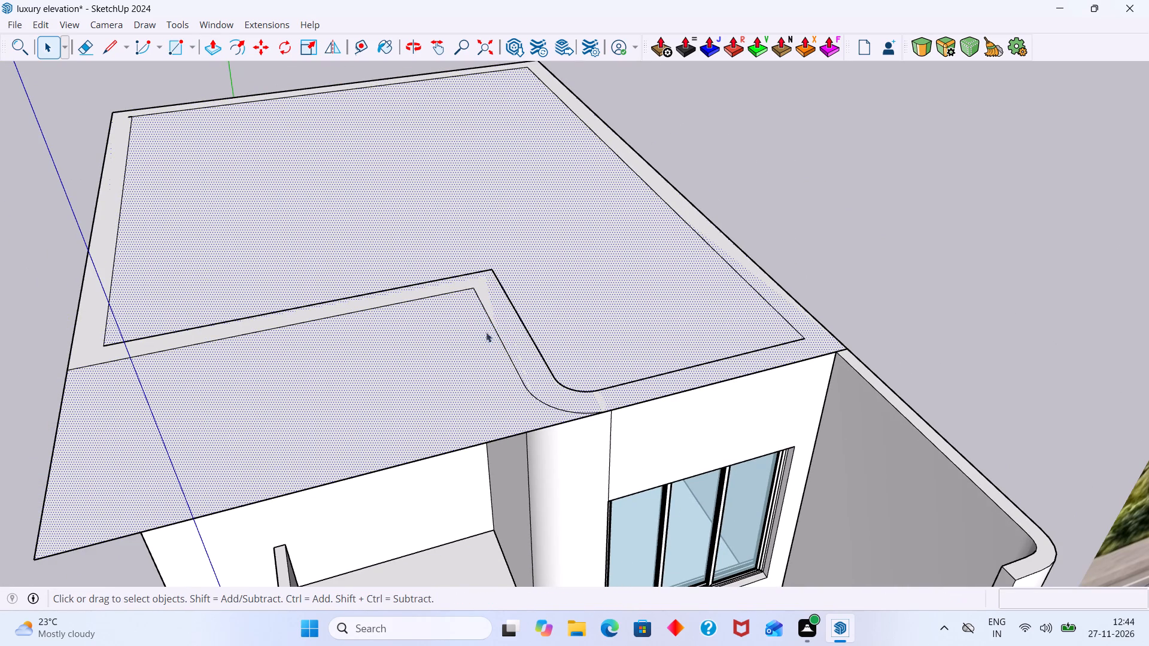
key(l)
click(477, 290)
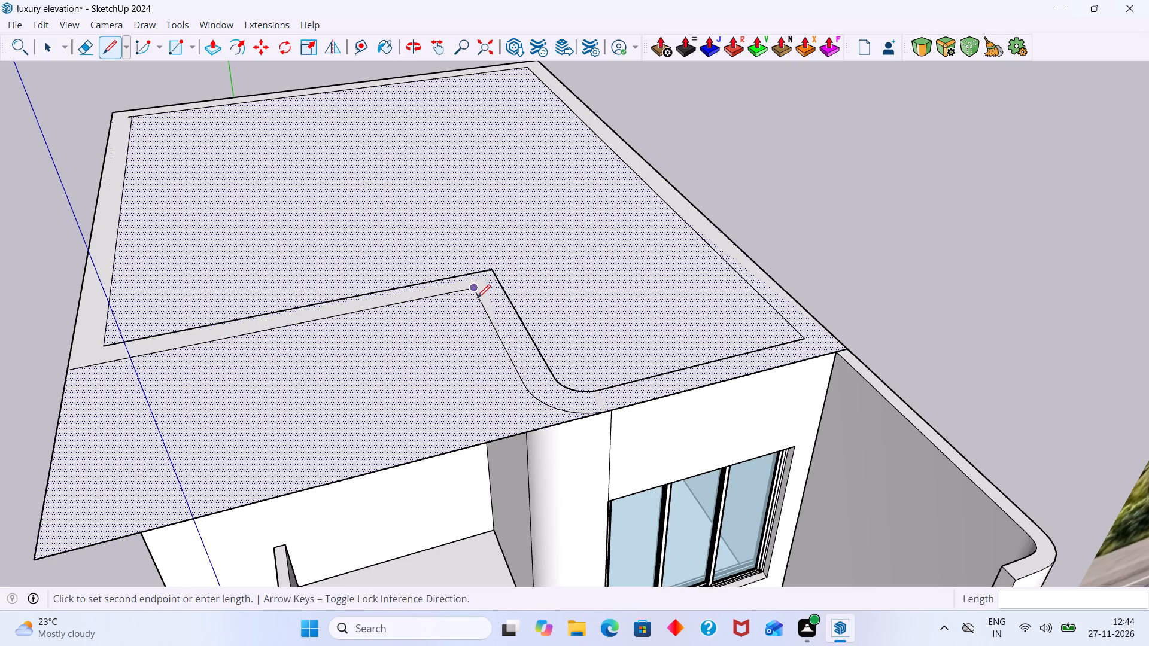
click(532, 395)
click(515, 435)
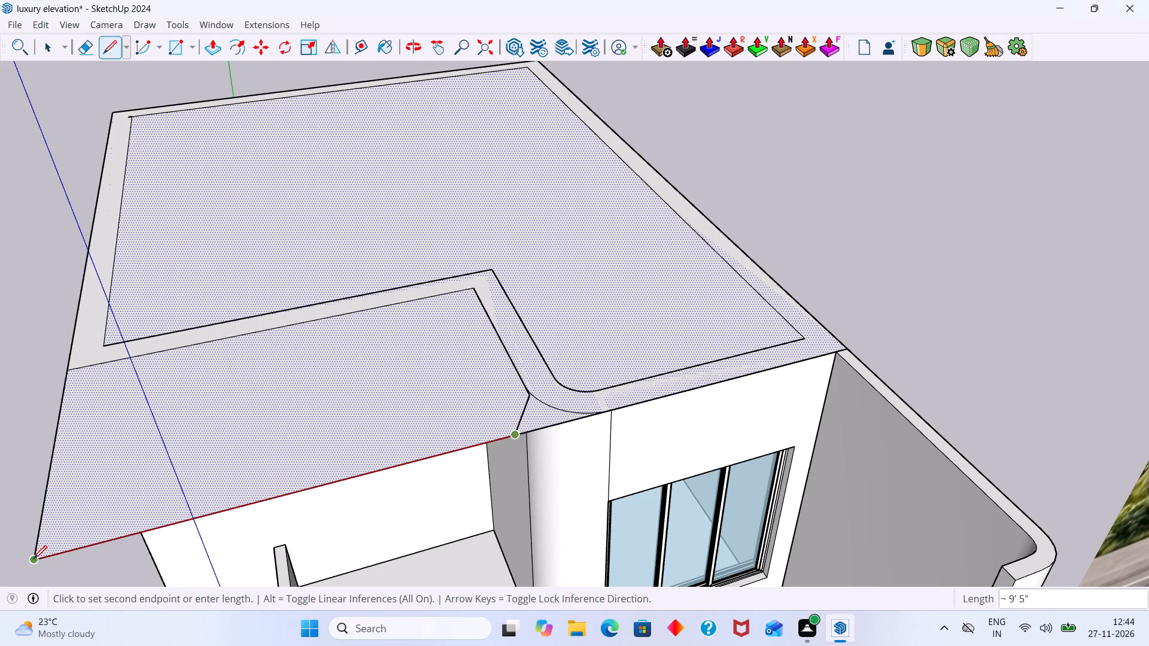
click(34, 559)
click(67, 367)
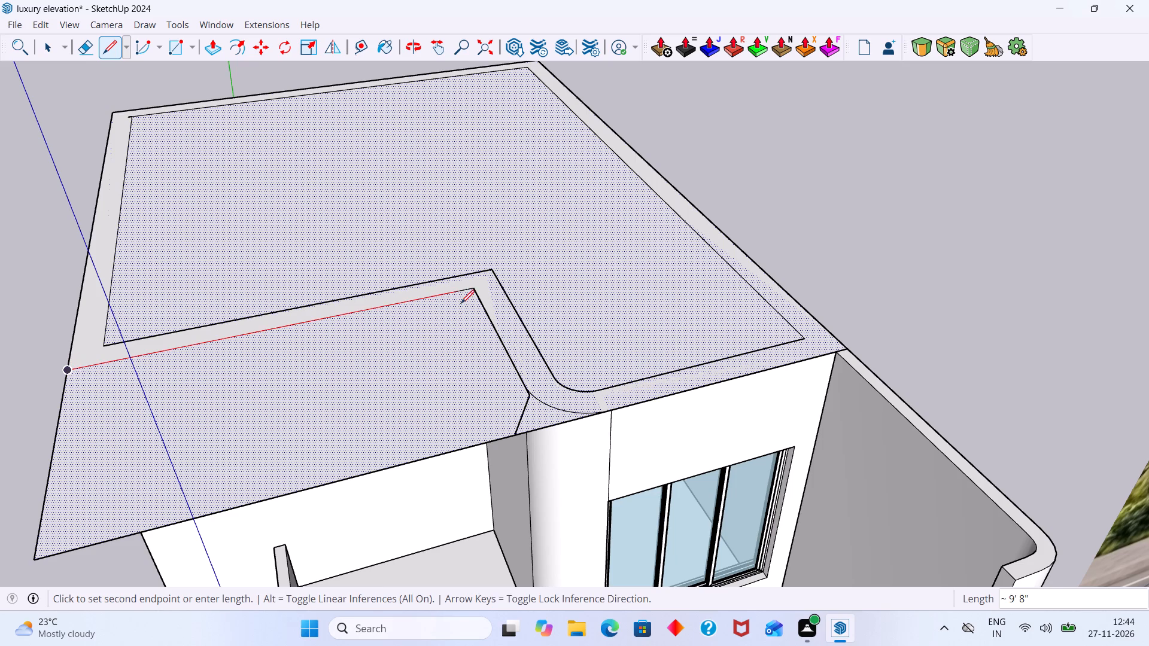
click(471, 294)
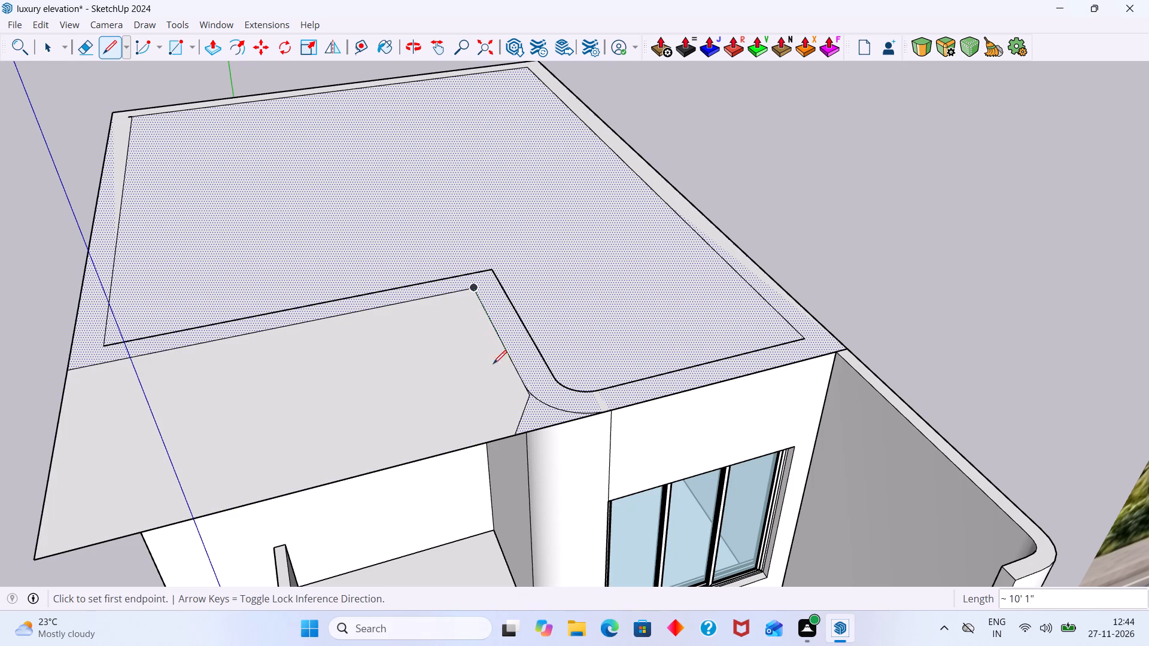
Delete the outlined roof face portion that overhangs the balcony recess.
key(space)
click(448, 378)
key(Delete)
scroll(455, 391, down, 2)
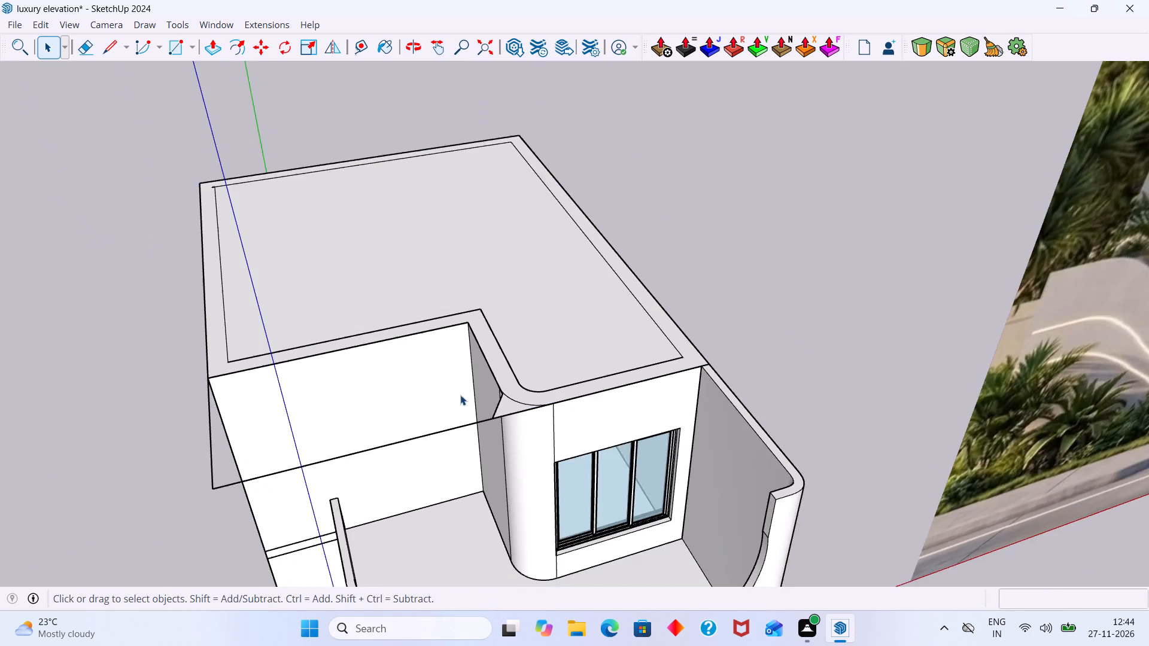
Examine the leftover triangular roof piece at the rounded wall corner and the face it belongs to.
scroll(460, 395, down, 4)
middle_drag(493, 403, 496, 397)
scroll(508, 399, up, 7)
click(508, 402)
scroll(505, 402, up, 2)
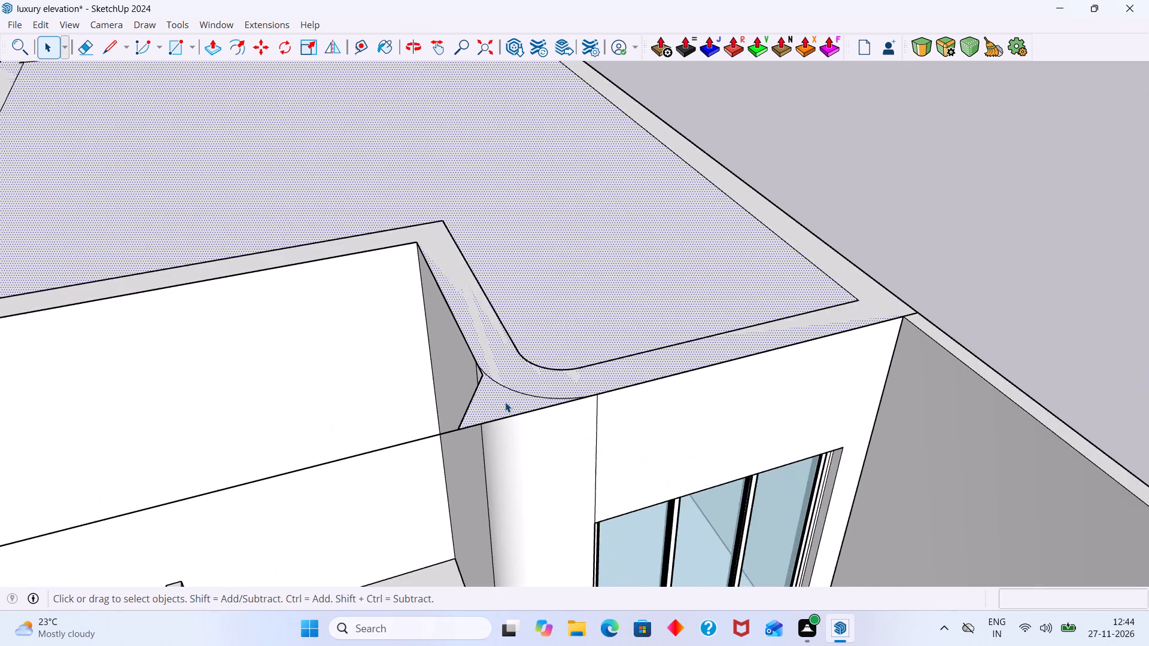
scroll(505, 402, up, 3)
double_click(505, 402)
scroll(477, 406, up, 4)
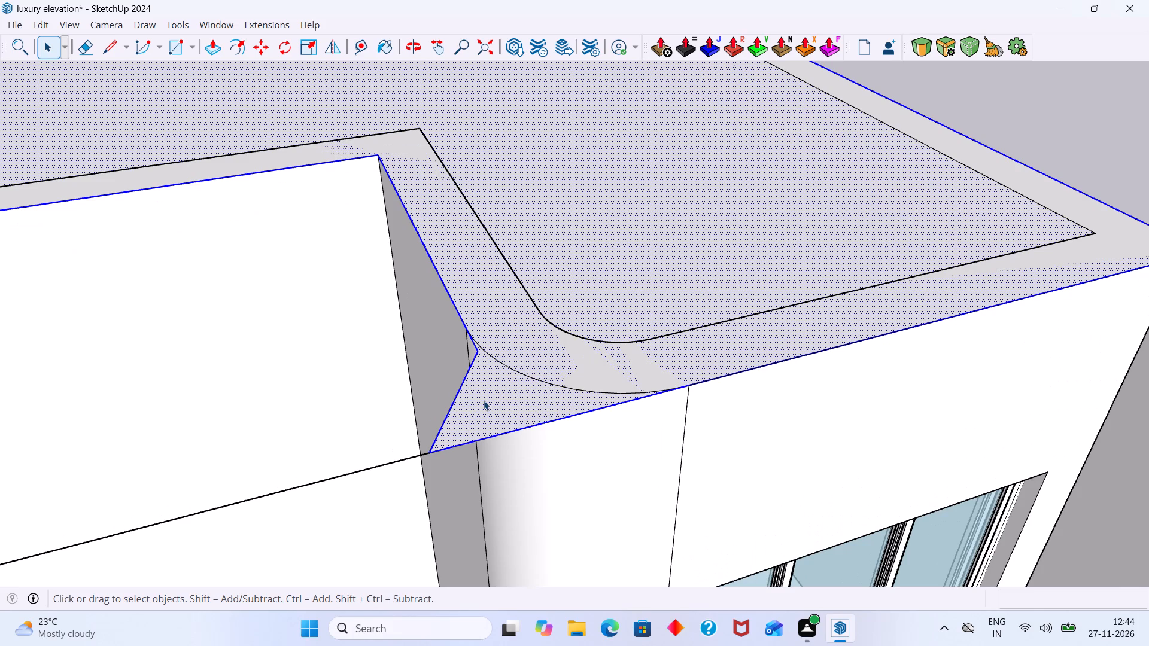
click(484, 398)
scroll(572, 380, up, 1)
scroll(572, 380, down, 4)
scroll(496, 410, down, 7)
click(873, 191)
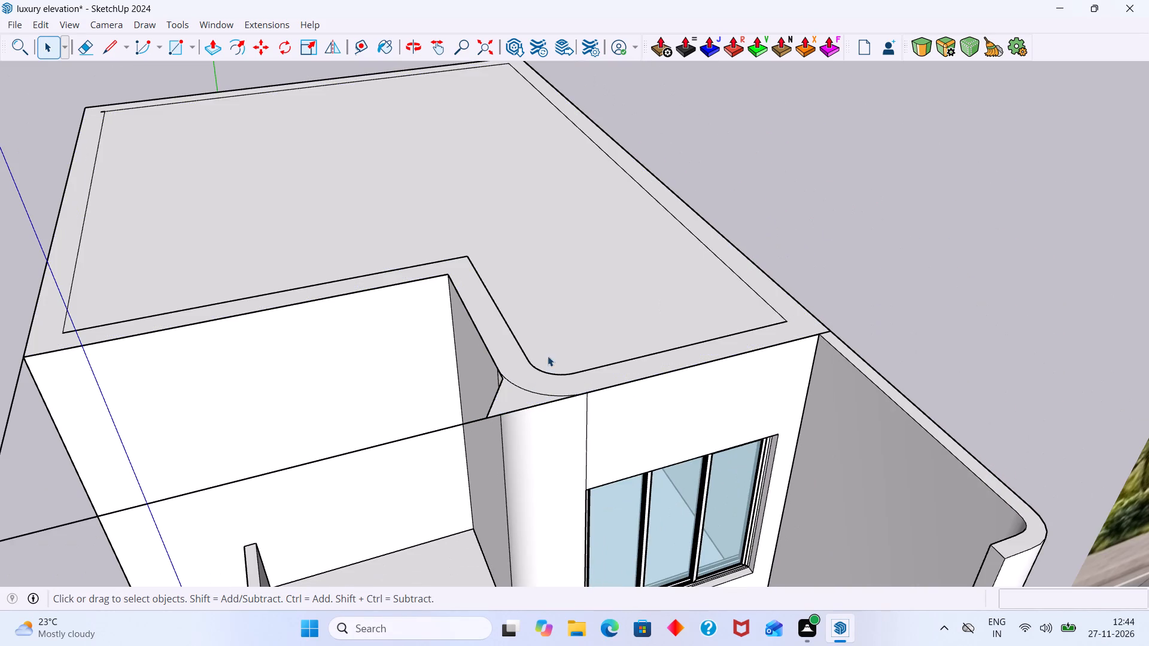
Erase the loose front and side edges left around the removed roof portion.
middle_drag(494, 407, 430, 426)
scroll(366, 435, down, 7)
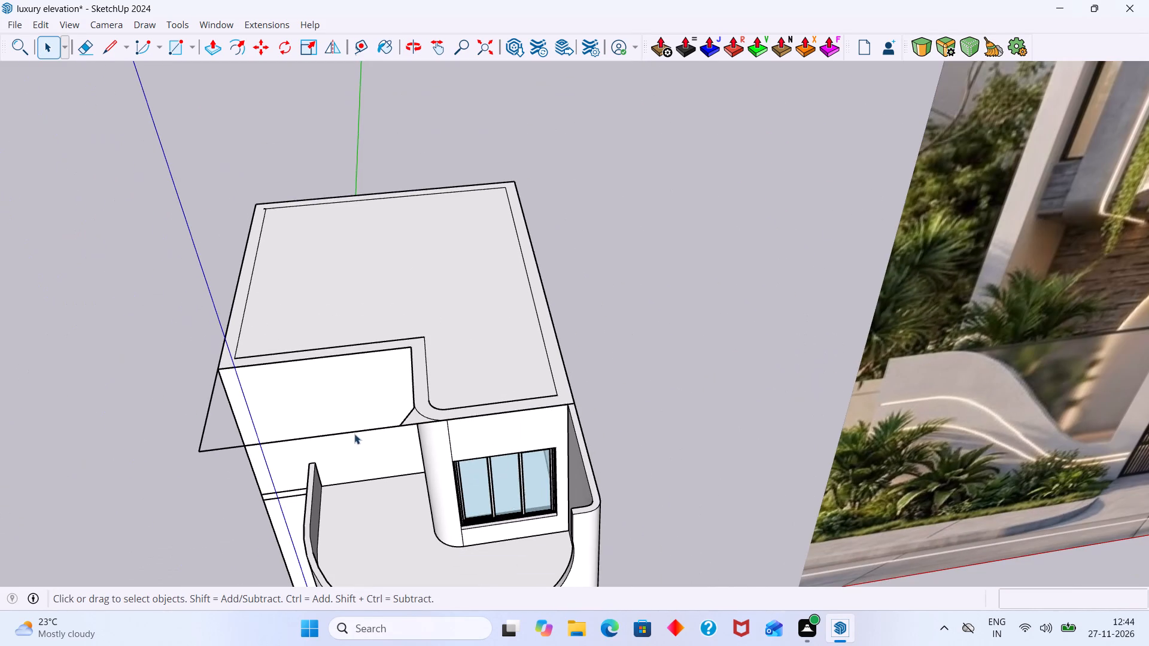
key(e)
drag(324, 436, 324, 429)
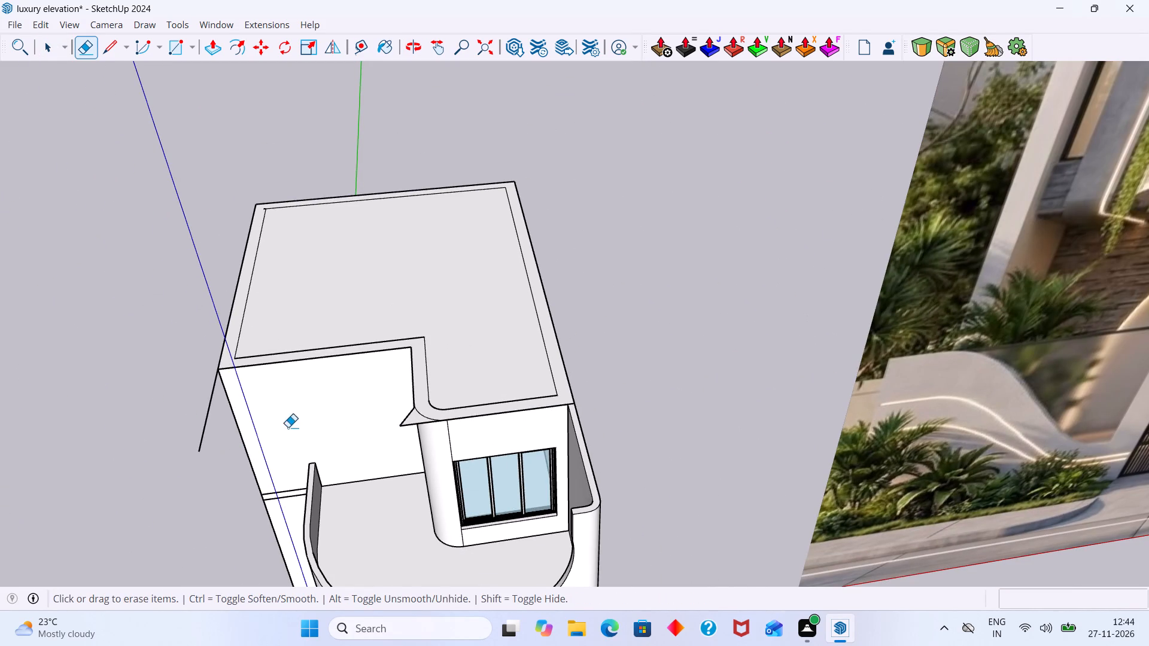
click(208, 412)
scroll(214, 400, down, 6)
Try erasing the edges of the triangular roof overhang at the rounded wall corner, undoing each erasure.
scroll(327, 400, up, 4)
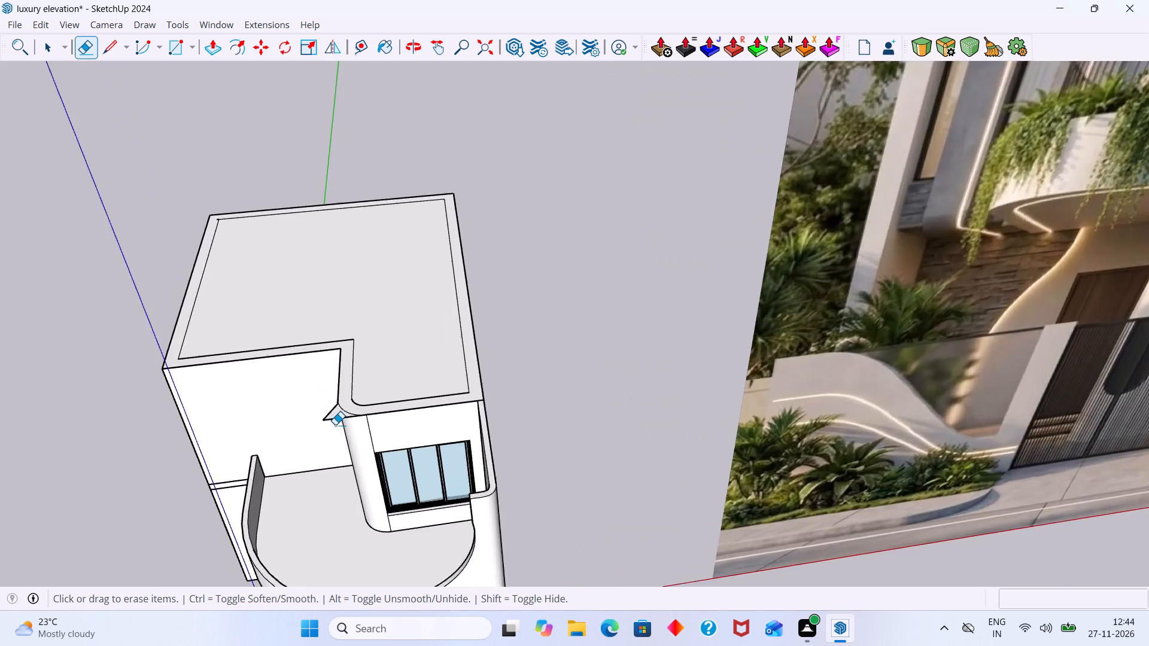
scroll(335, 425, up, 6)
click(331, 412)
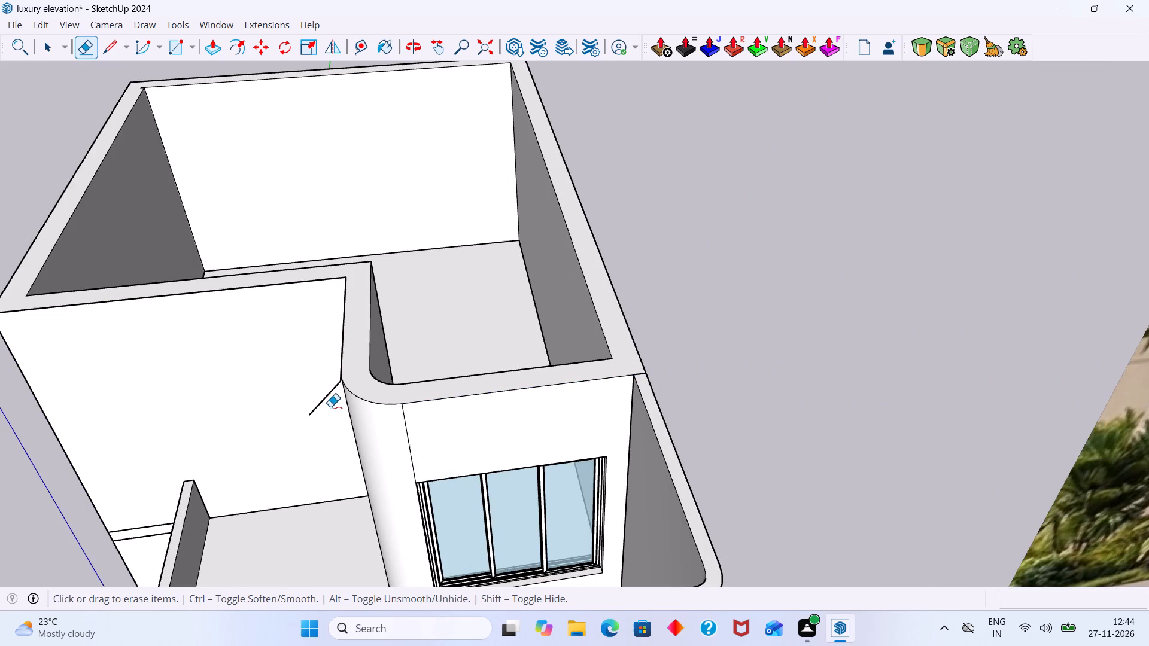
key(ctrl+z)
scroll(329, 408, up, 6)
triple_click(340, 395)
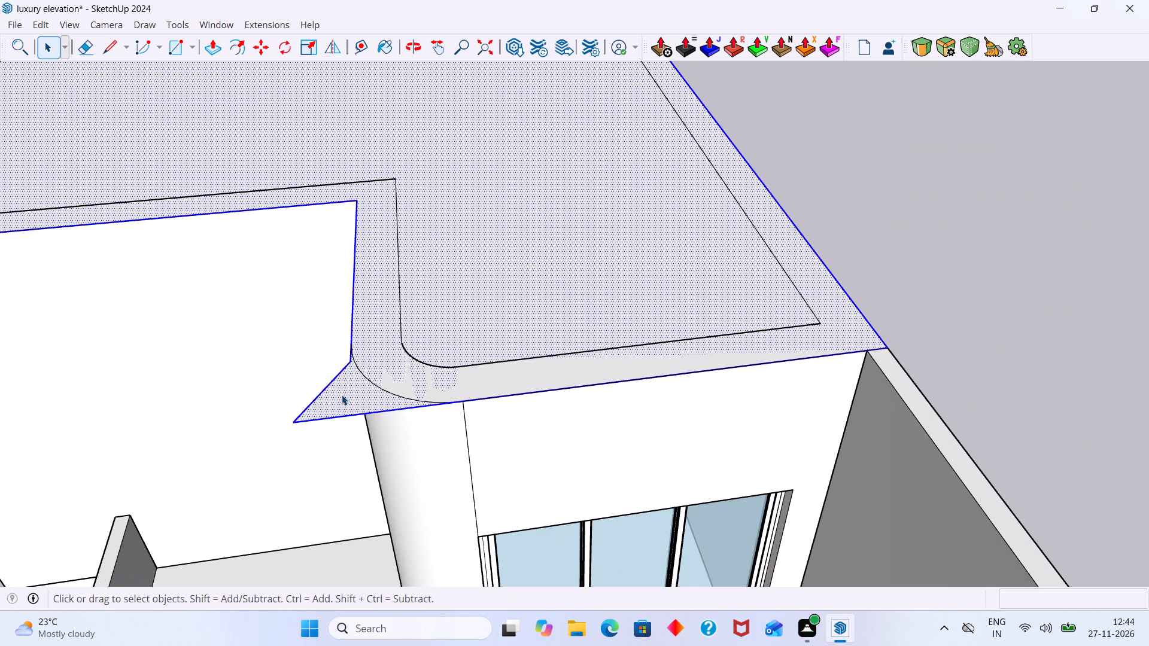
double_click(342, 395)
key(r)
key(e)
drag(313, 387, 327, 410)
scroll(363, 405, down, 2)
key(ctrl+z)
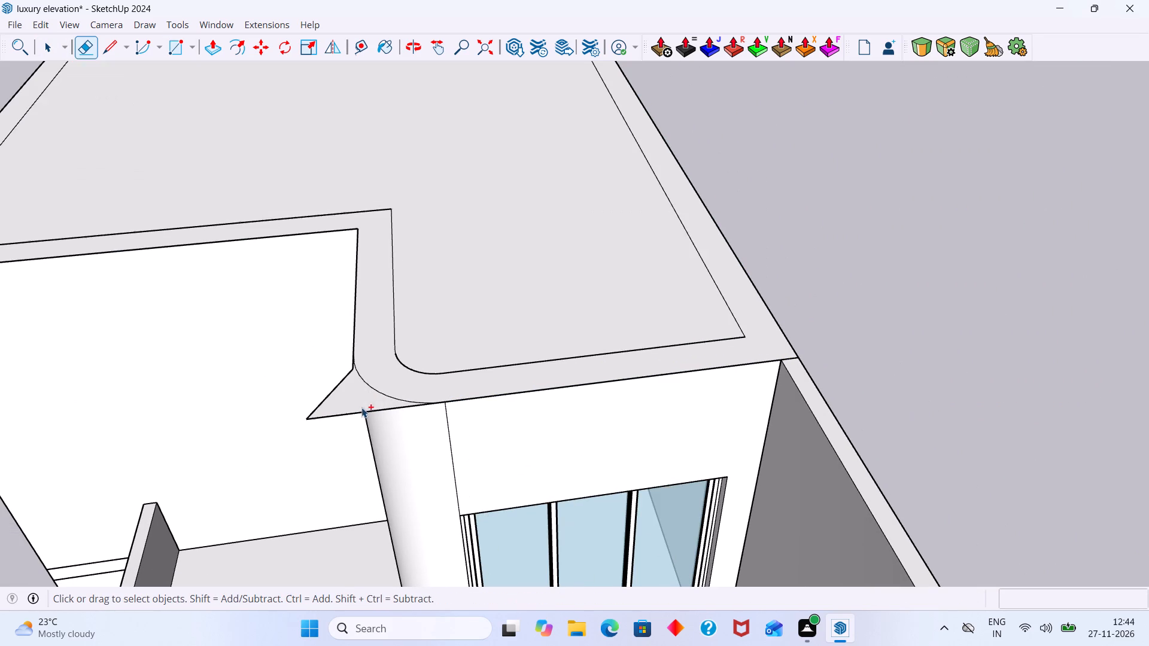
Examine the roof's front edge where it passes the rounded wall corner.
scroll(361, 408, down, 12)
middle_drag(366, 413, 535, 365)
scroll(482, 414, up, 2)
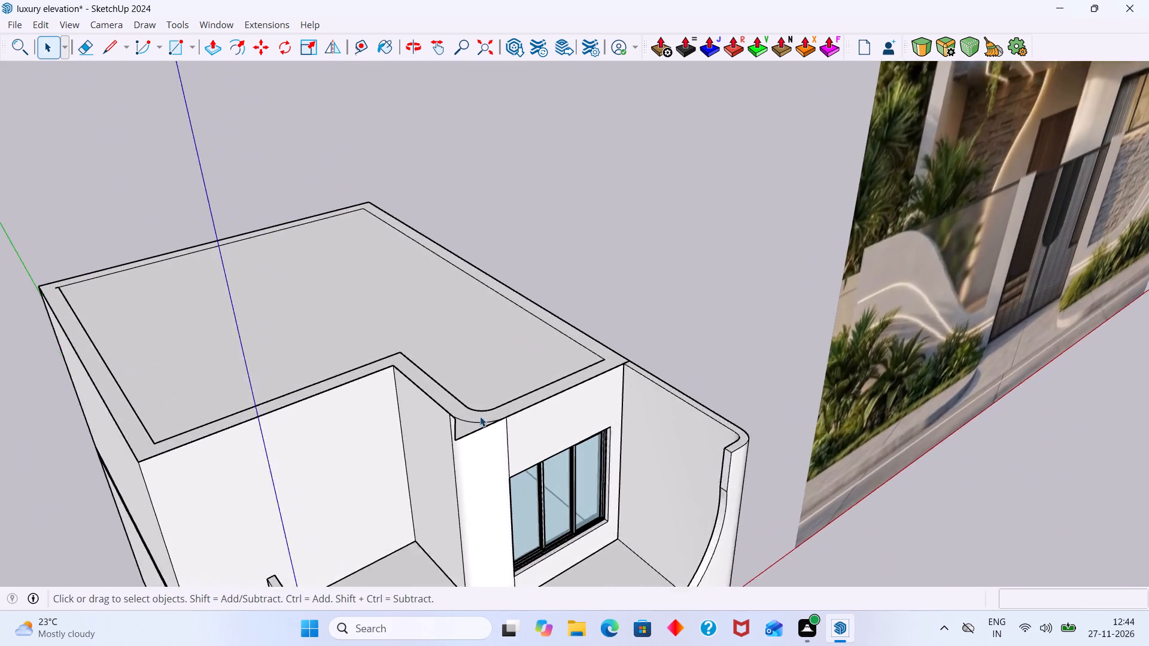
scroll(480, 416, up, 10)
click(496, 418)
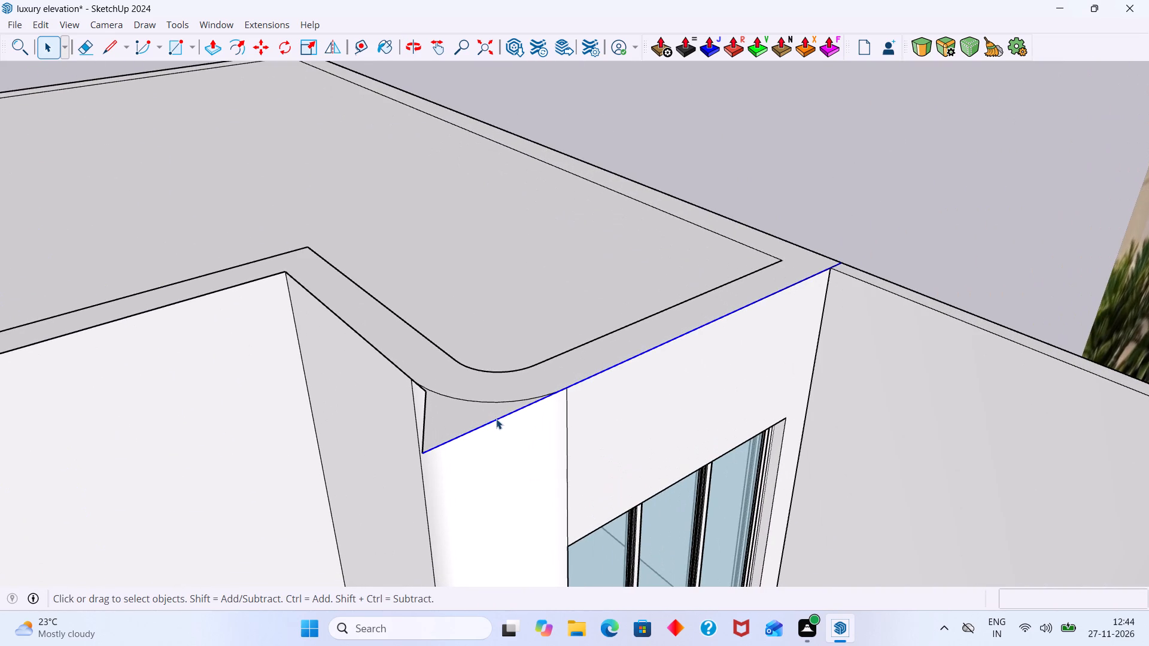
double_click(496, 419)
click(512, 419)
click(823, 193)
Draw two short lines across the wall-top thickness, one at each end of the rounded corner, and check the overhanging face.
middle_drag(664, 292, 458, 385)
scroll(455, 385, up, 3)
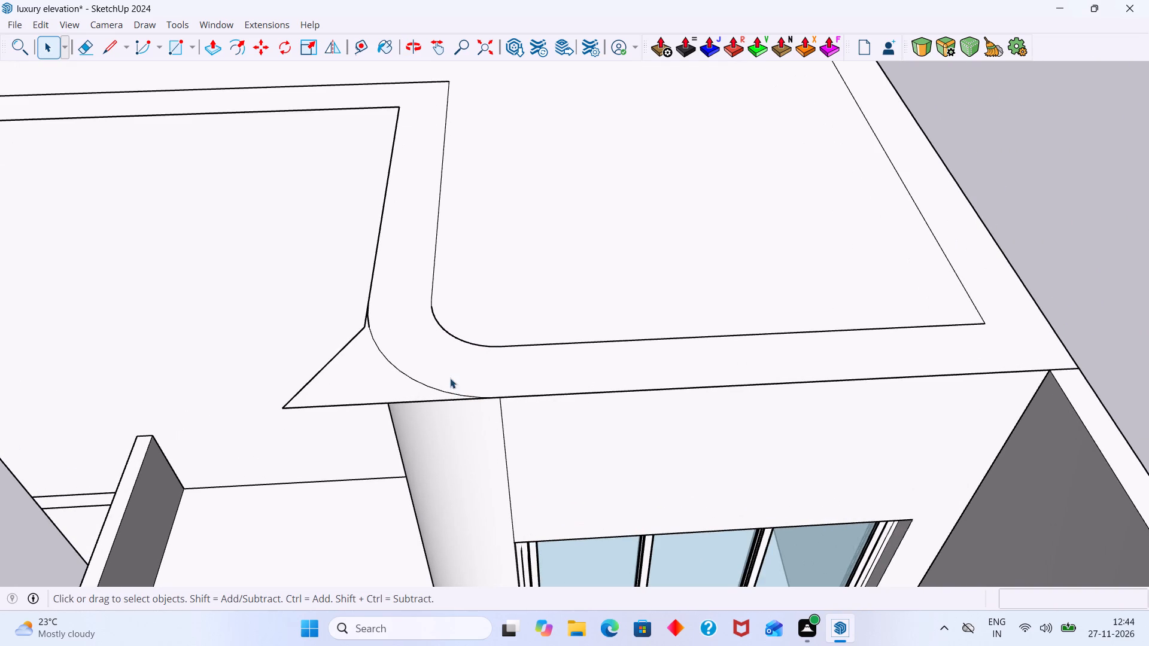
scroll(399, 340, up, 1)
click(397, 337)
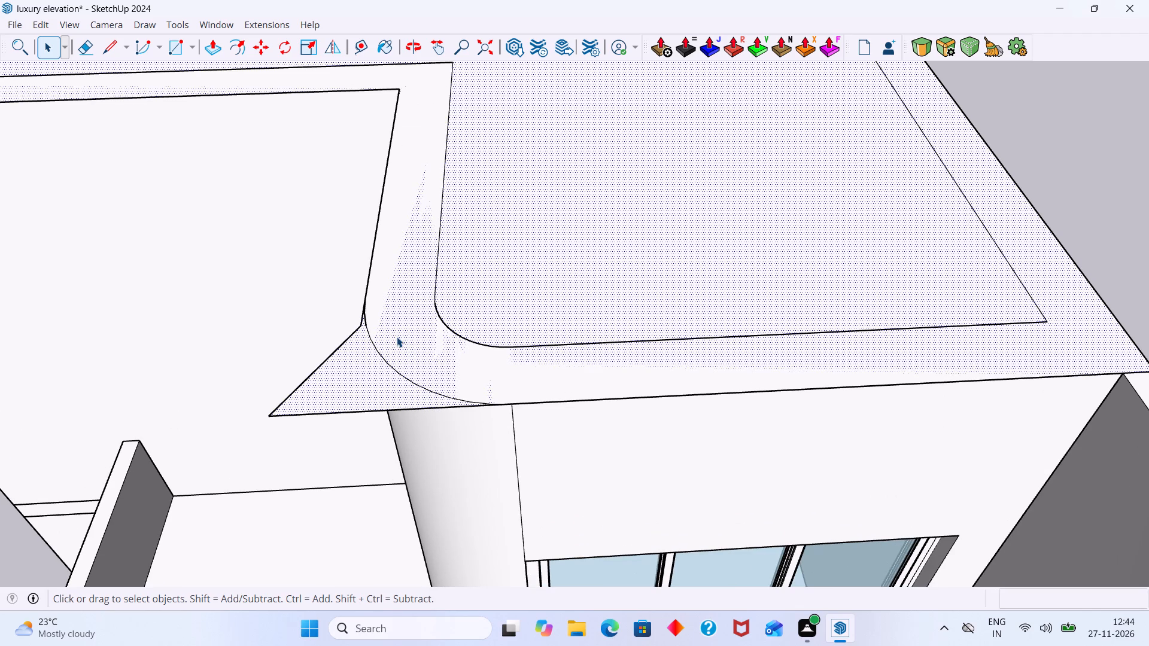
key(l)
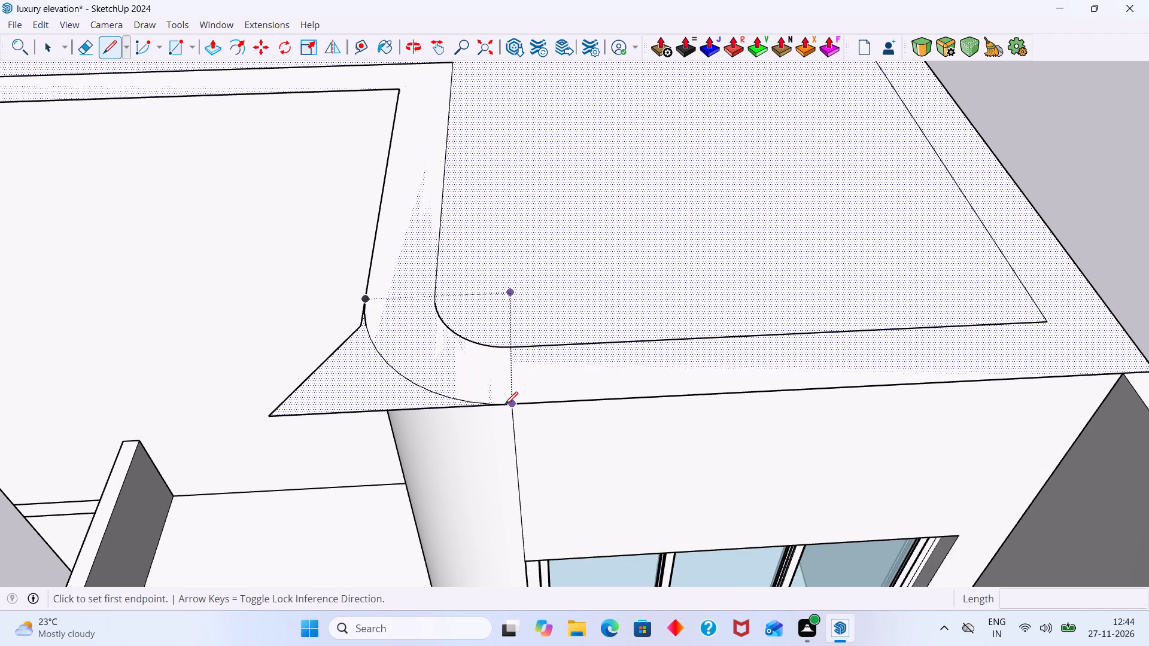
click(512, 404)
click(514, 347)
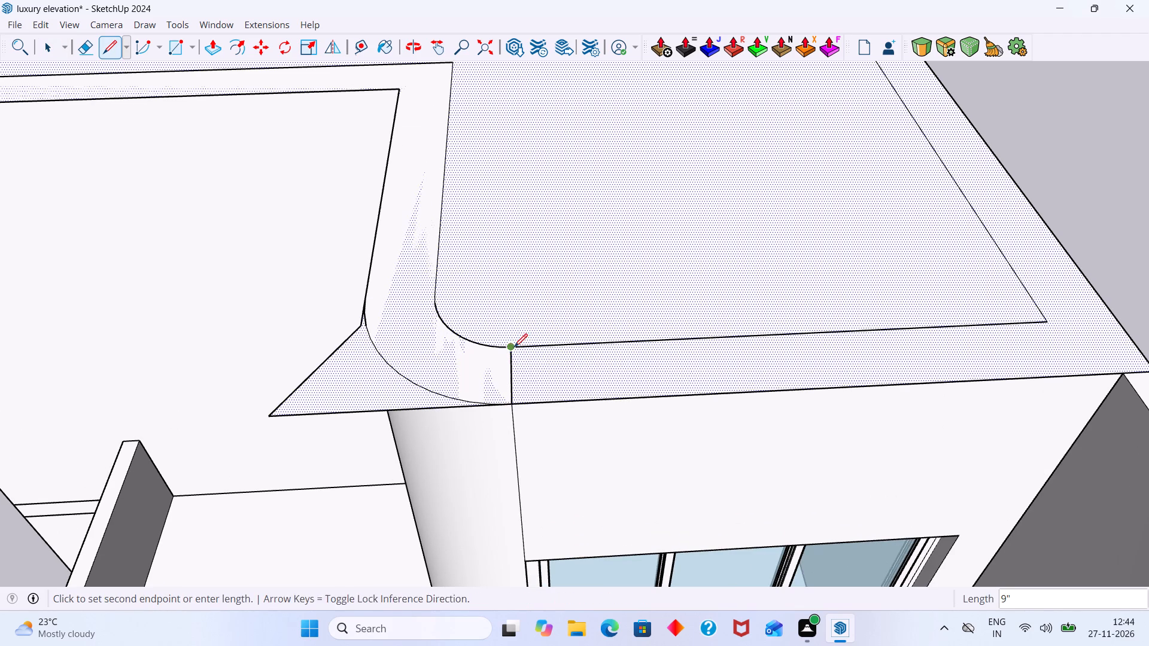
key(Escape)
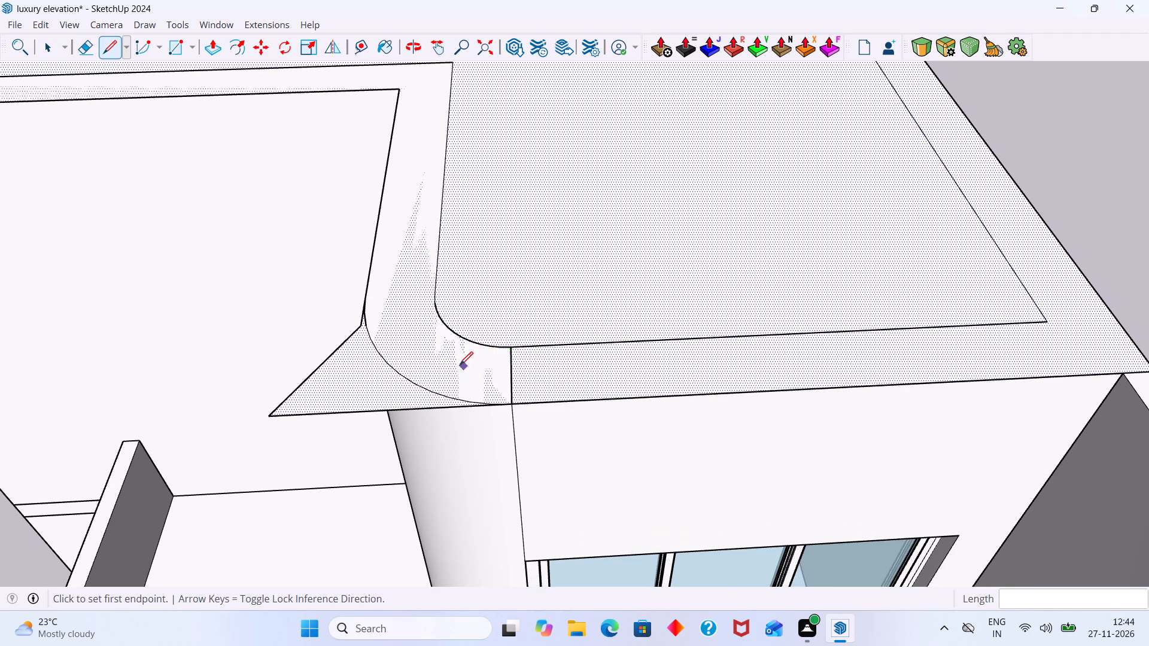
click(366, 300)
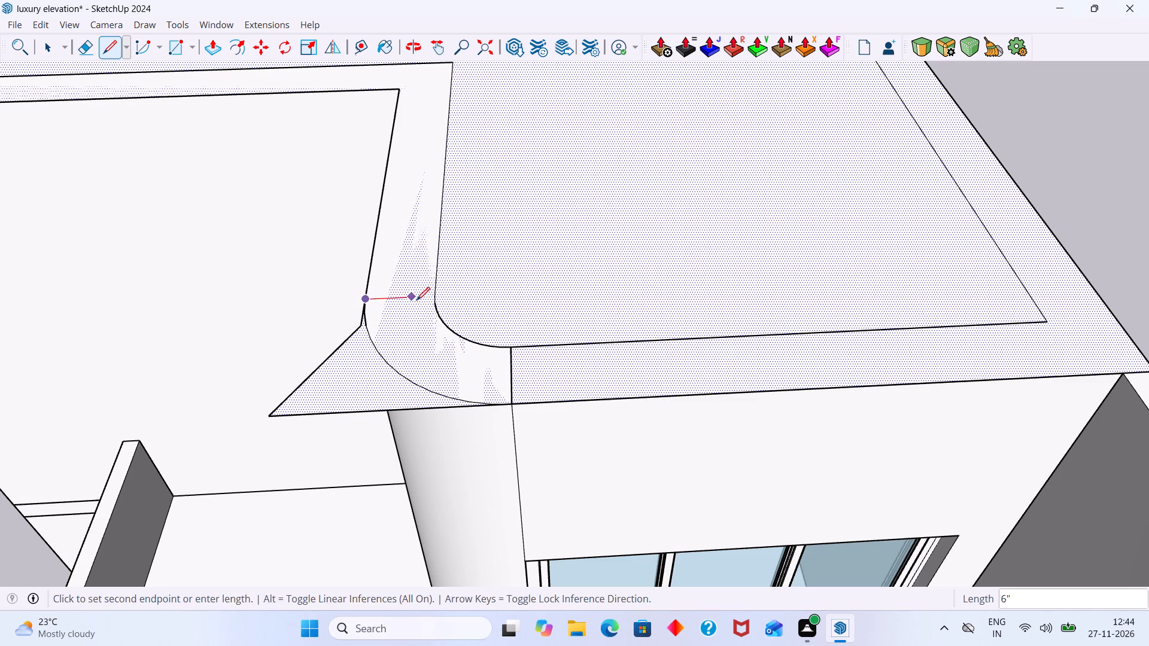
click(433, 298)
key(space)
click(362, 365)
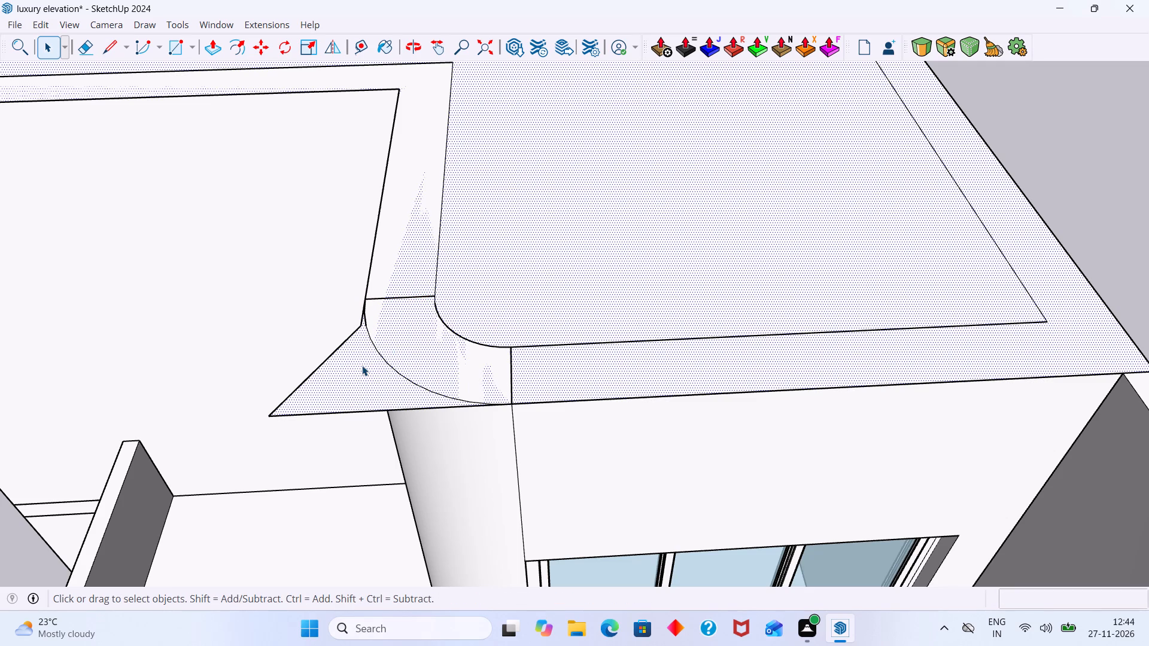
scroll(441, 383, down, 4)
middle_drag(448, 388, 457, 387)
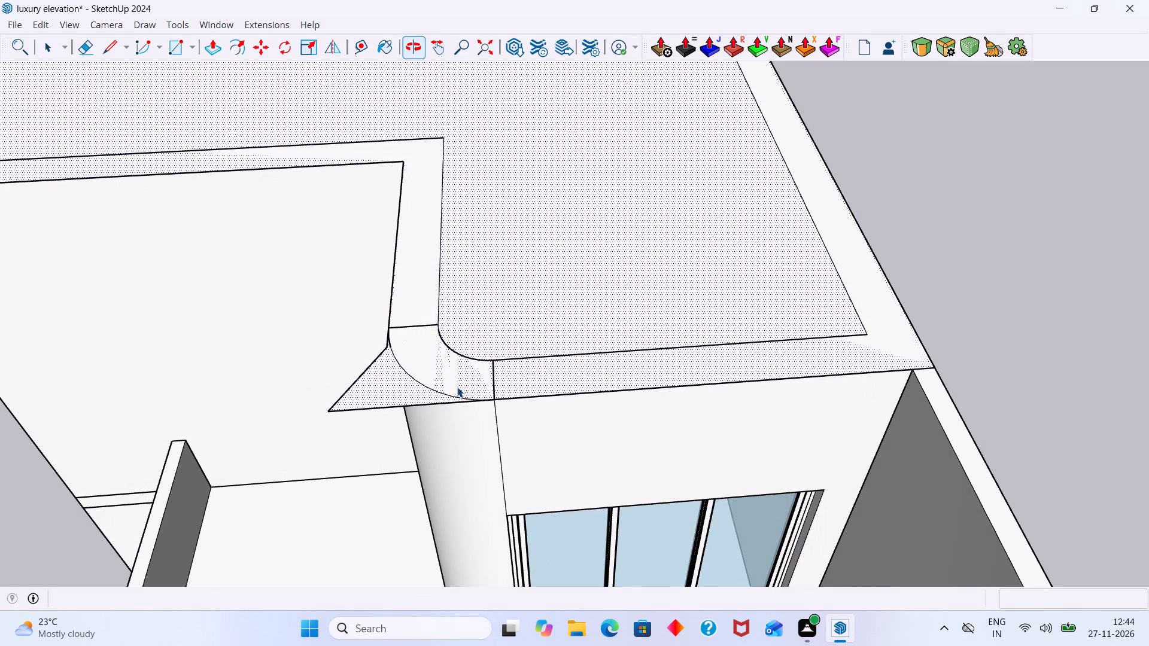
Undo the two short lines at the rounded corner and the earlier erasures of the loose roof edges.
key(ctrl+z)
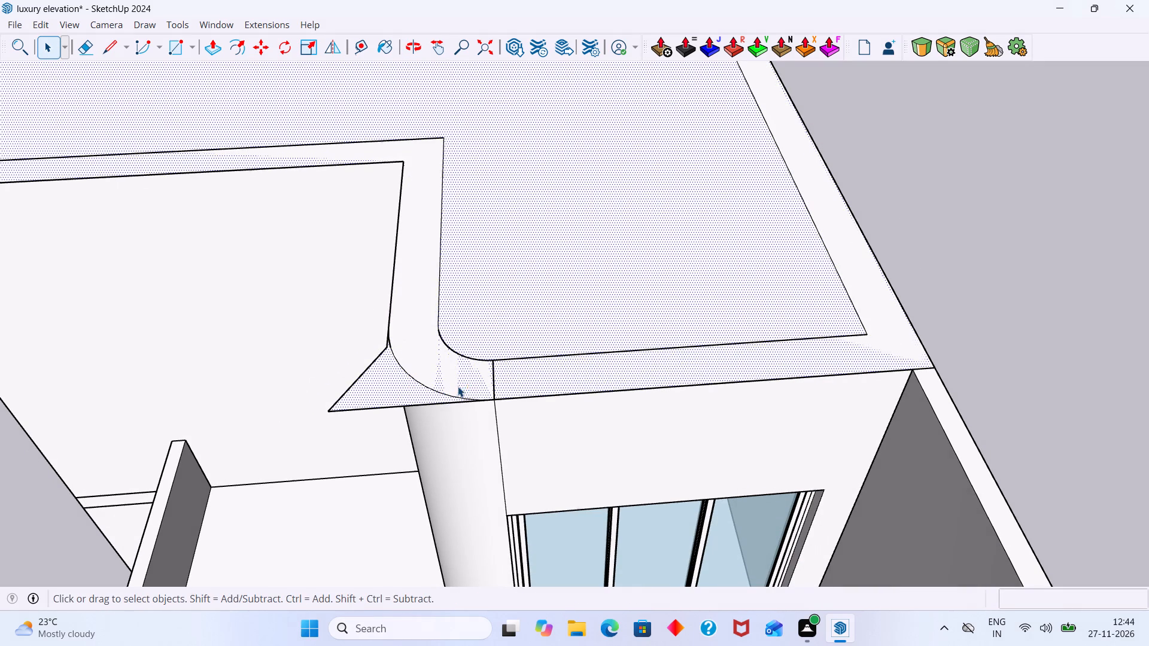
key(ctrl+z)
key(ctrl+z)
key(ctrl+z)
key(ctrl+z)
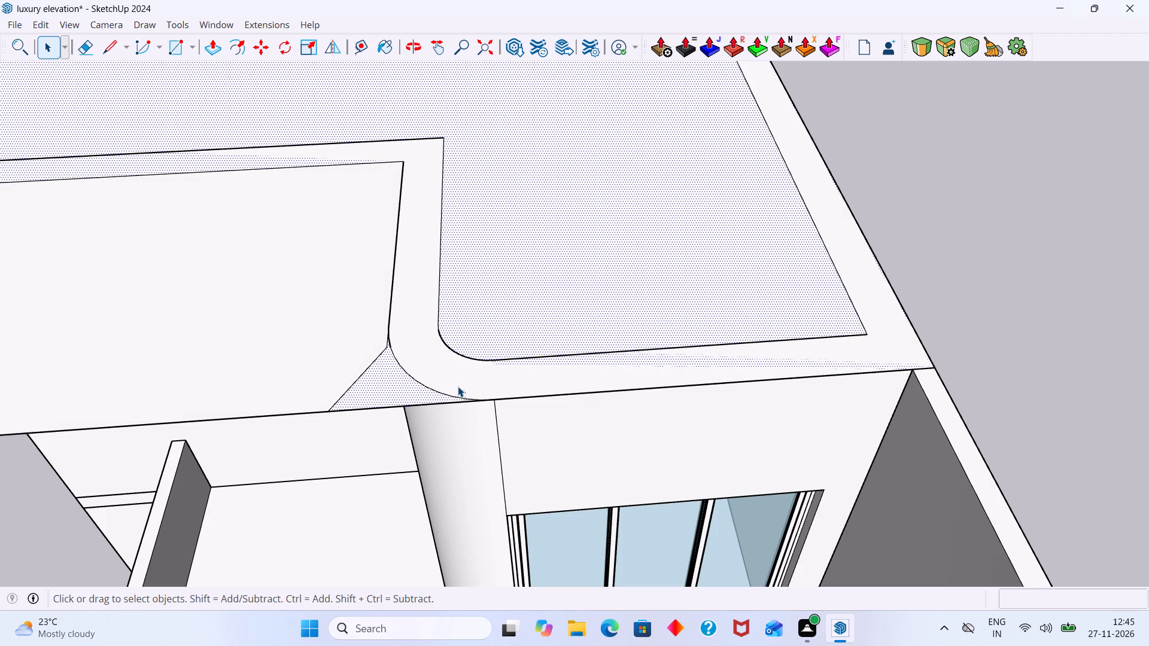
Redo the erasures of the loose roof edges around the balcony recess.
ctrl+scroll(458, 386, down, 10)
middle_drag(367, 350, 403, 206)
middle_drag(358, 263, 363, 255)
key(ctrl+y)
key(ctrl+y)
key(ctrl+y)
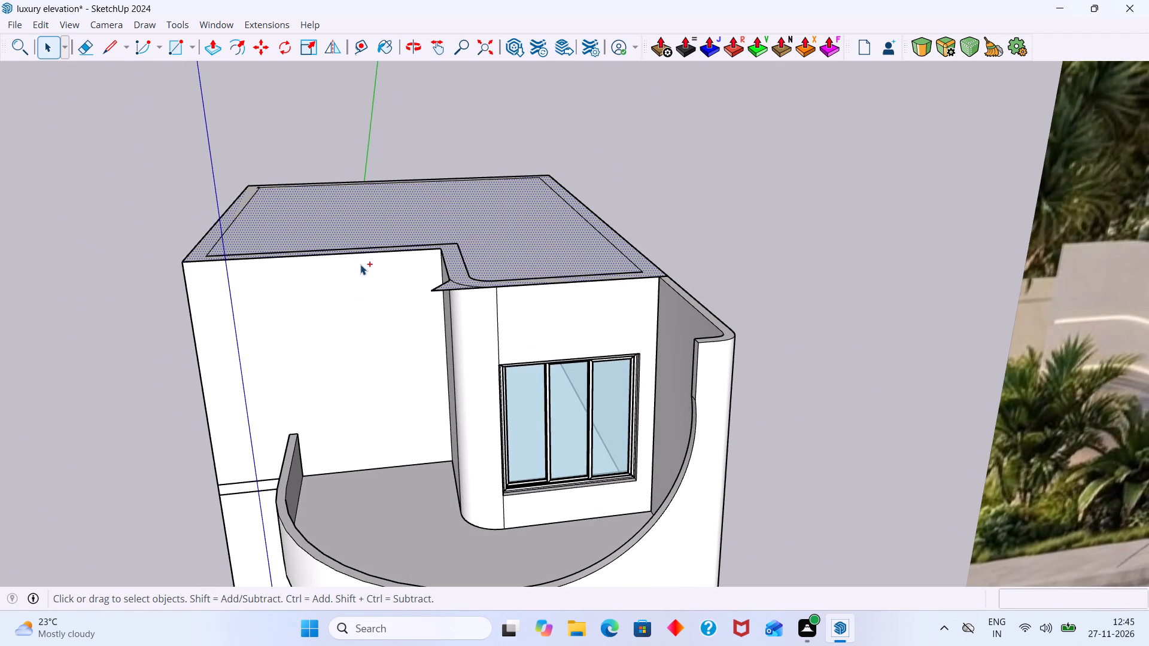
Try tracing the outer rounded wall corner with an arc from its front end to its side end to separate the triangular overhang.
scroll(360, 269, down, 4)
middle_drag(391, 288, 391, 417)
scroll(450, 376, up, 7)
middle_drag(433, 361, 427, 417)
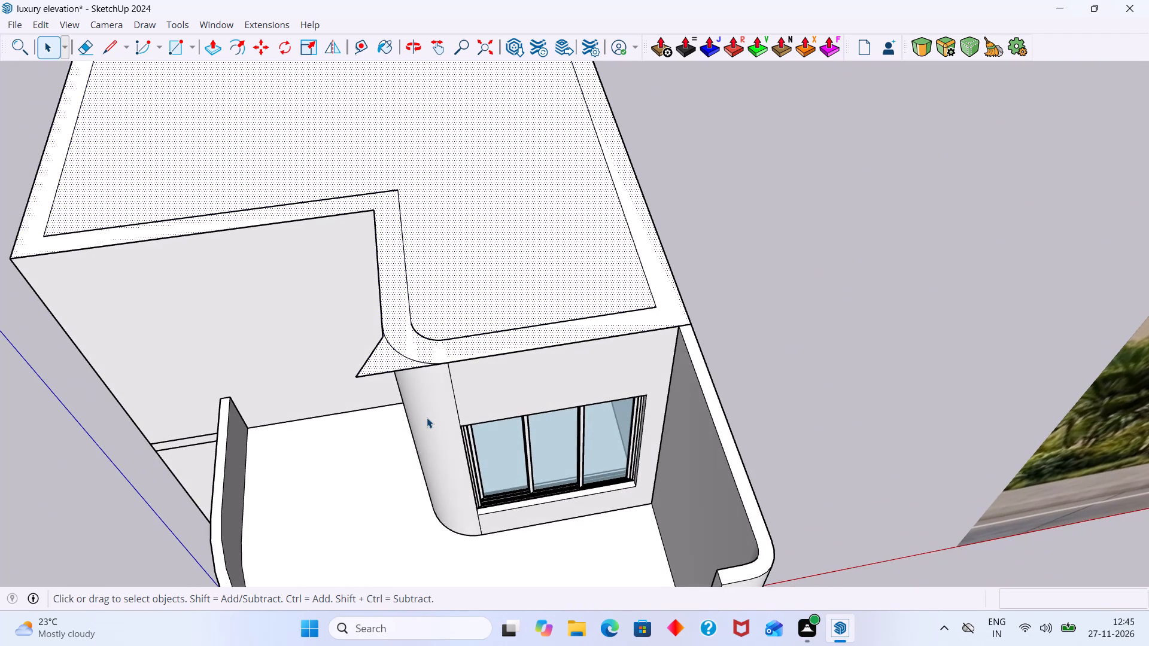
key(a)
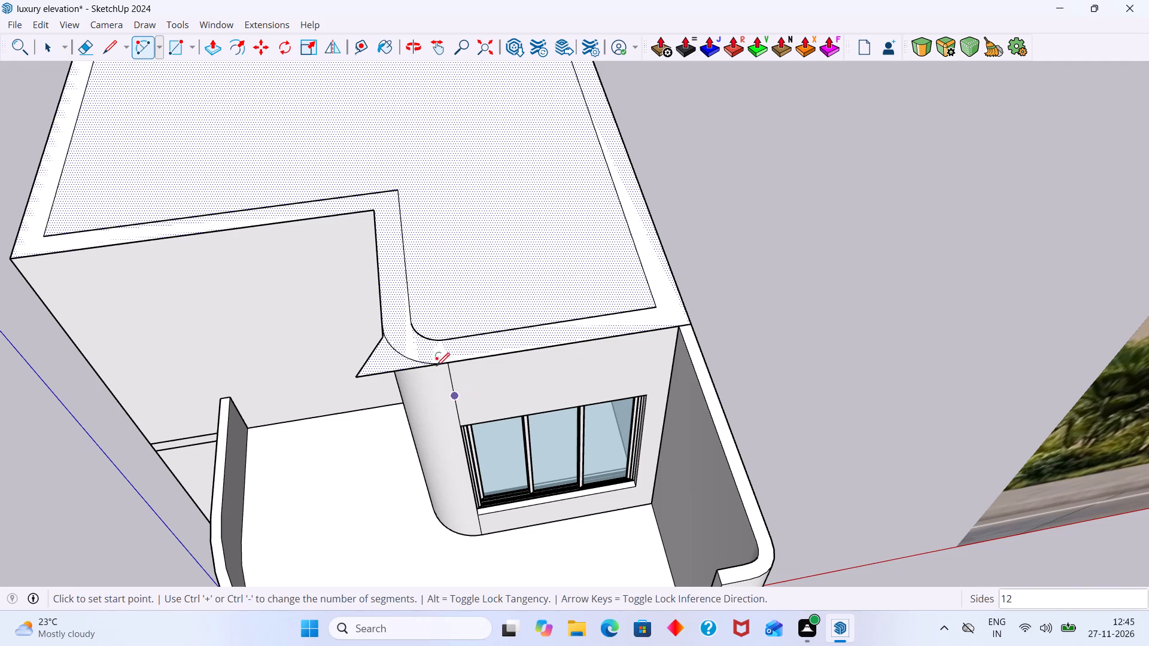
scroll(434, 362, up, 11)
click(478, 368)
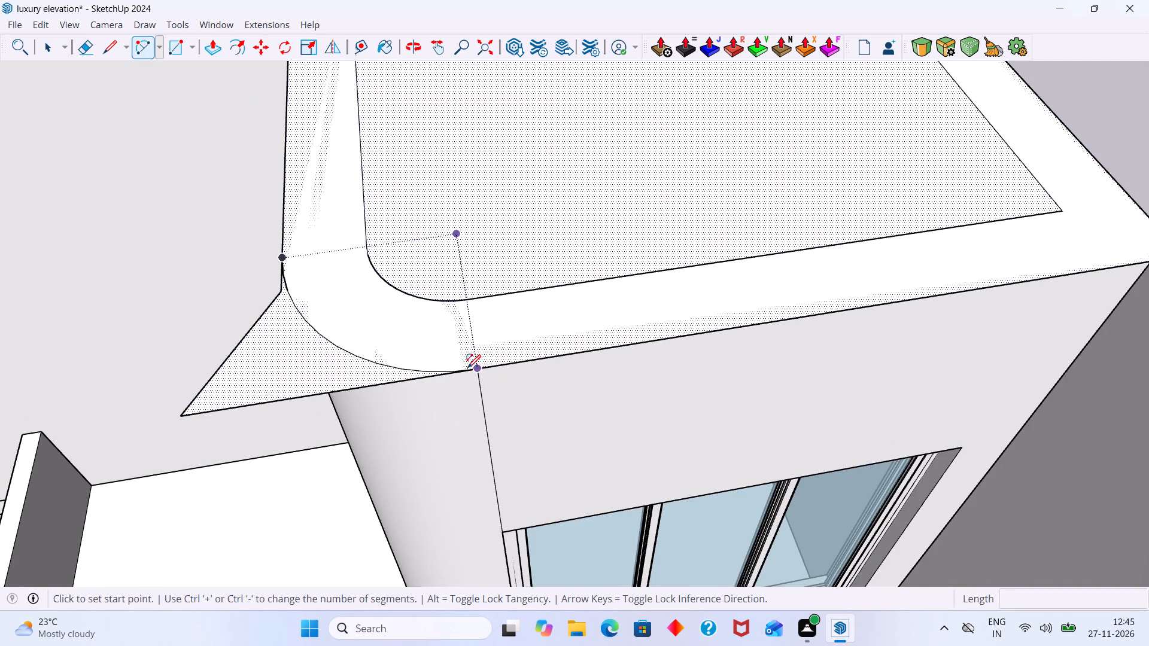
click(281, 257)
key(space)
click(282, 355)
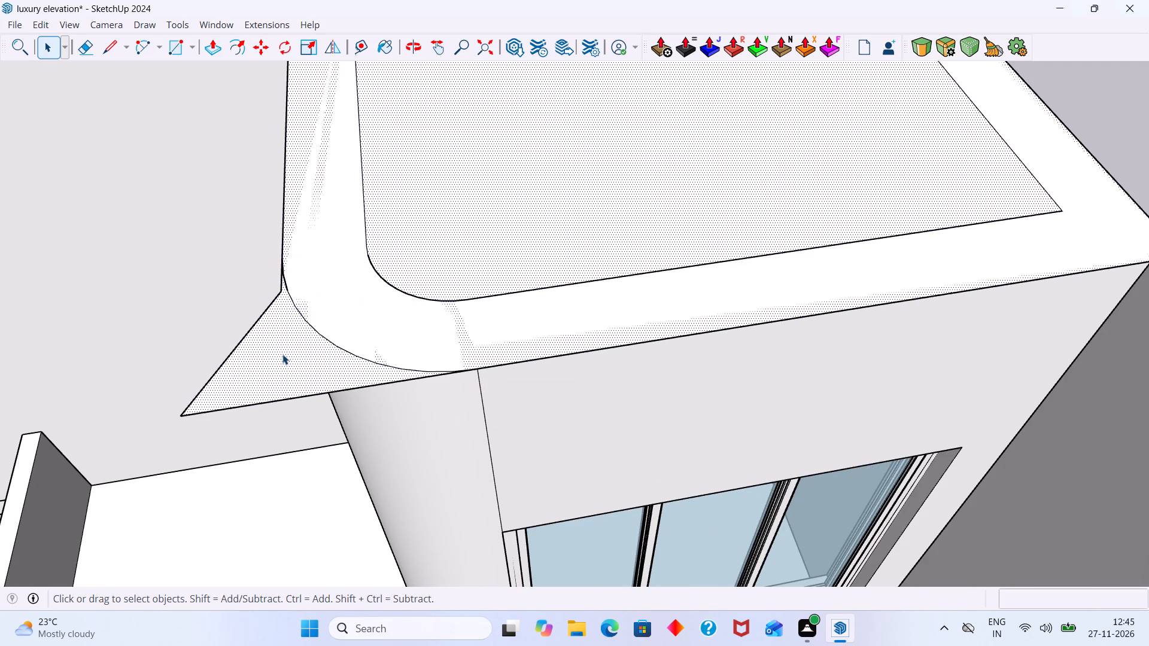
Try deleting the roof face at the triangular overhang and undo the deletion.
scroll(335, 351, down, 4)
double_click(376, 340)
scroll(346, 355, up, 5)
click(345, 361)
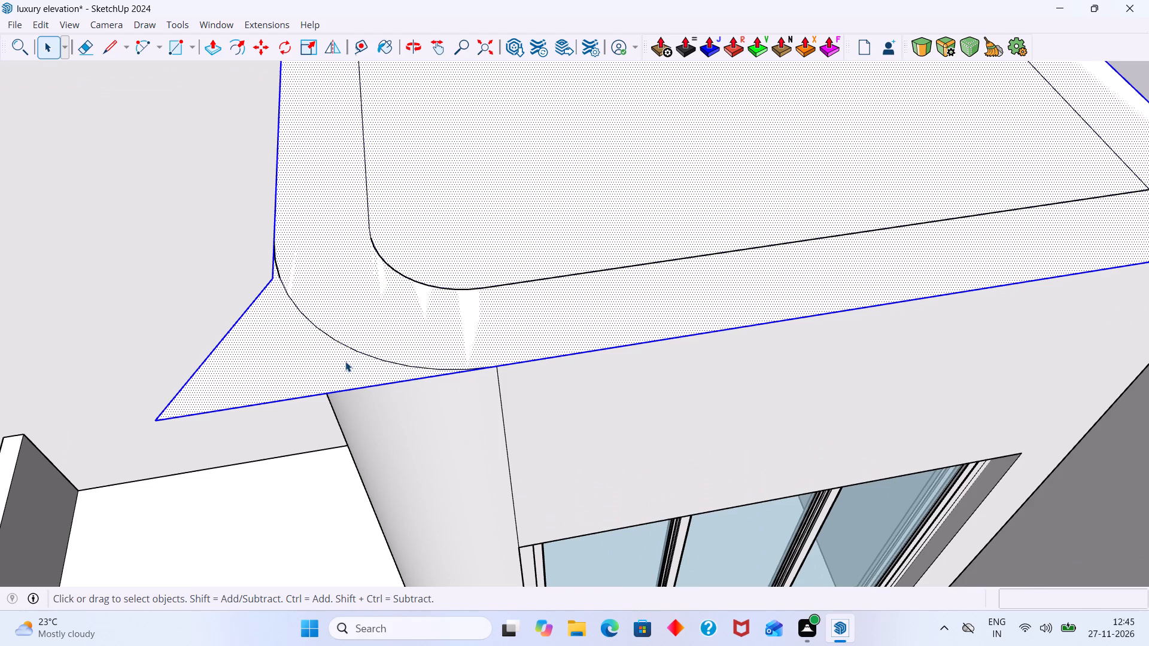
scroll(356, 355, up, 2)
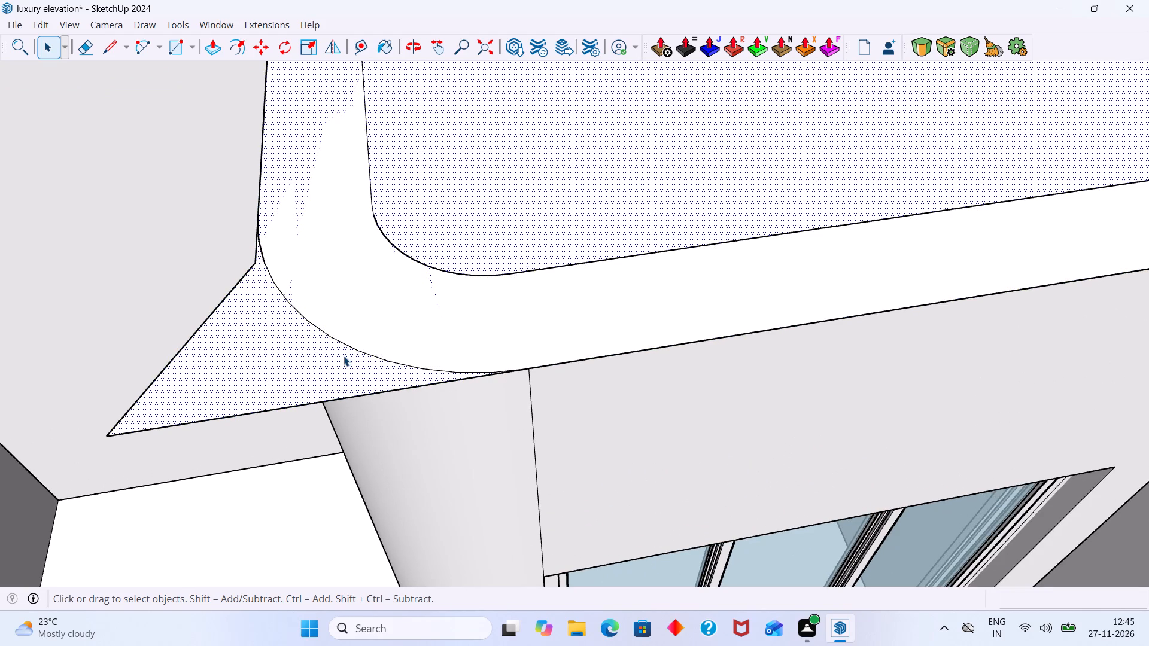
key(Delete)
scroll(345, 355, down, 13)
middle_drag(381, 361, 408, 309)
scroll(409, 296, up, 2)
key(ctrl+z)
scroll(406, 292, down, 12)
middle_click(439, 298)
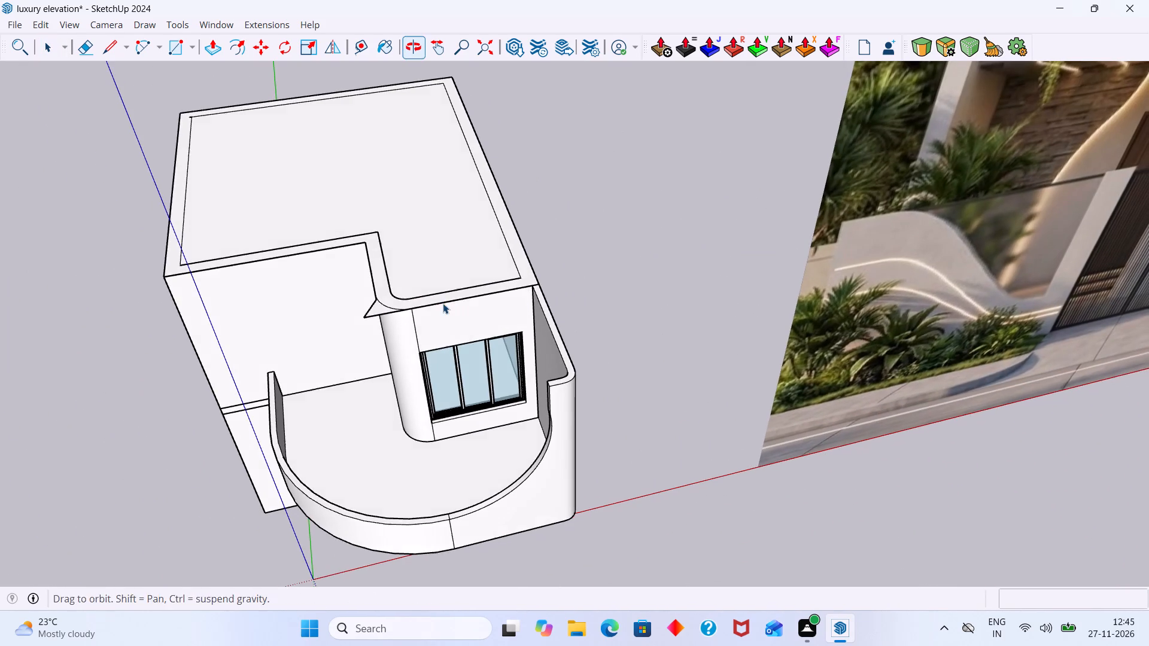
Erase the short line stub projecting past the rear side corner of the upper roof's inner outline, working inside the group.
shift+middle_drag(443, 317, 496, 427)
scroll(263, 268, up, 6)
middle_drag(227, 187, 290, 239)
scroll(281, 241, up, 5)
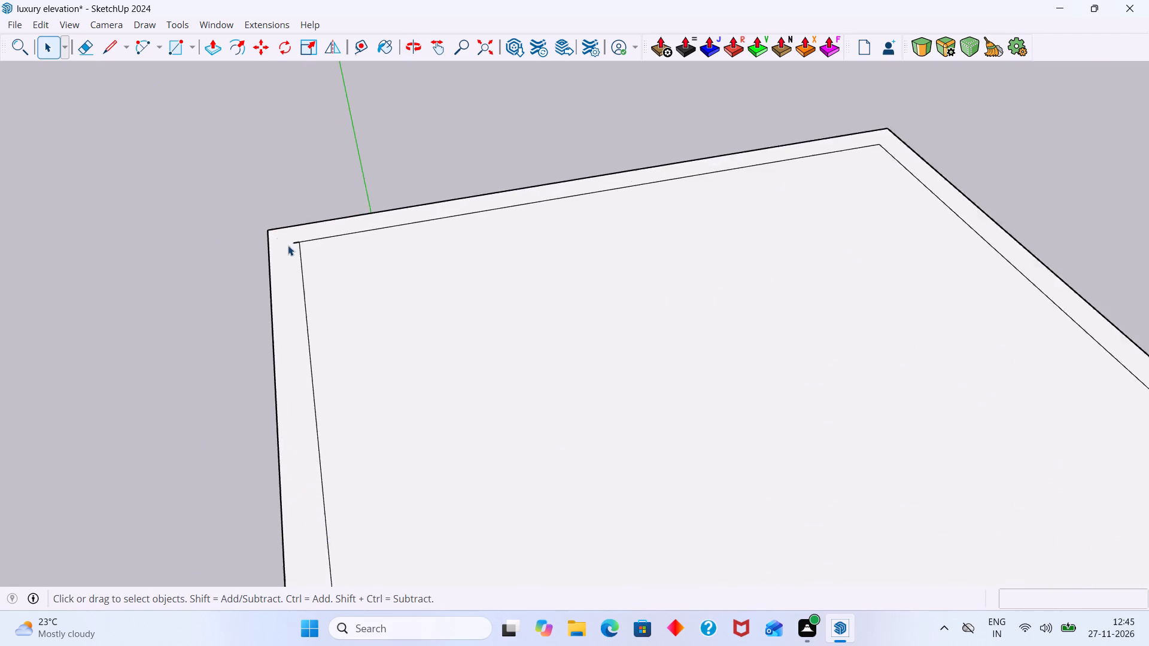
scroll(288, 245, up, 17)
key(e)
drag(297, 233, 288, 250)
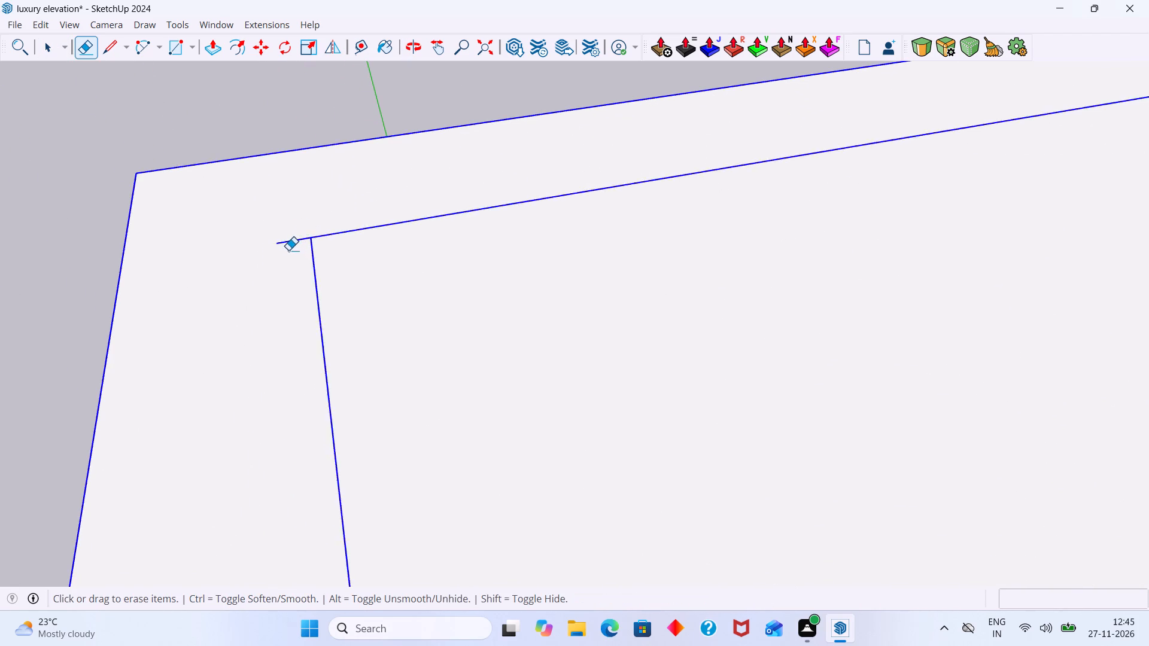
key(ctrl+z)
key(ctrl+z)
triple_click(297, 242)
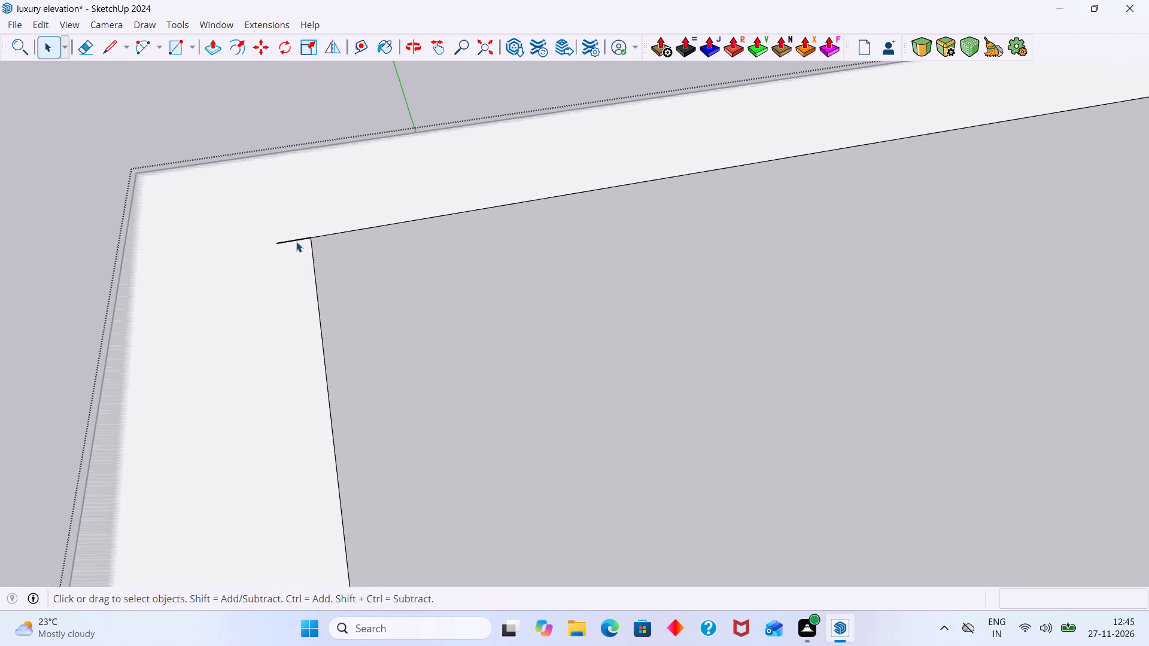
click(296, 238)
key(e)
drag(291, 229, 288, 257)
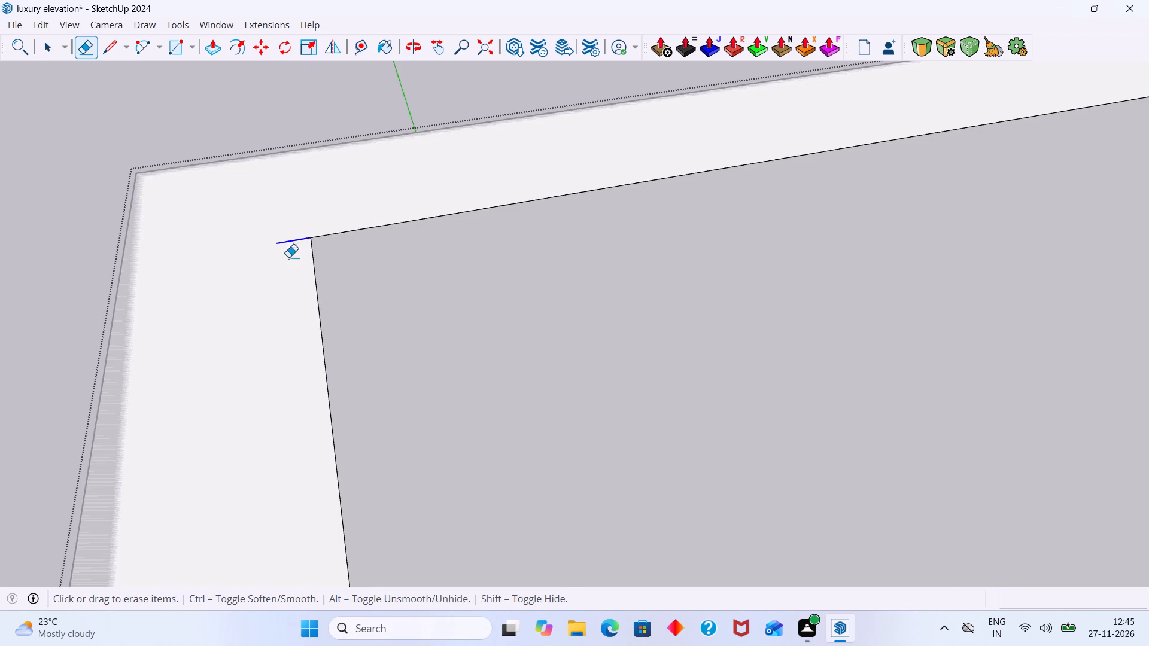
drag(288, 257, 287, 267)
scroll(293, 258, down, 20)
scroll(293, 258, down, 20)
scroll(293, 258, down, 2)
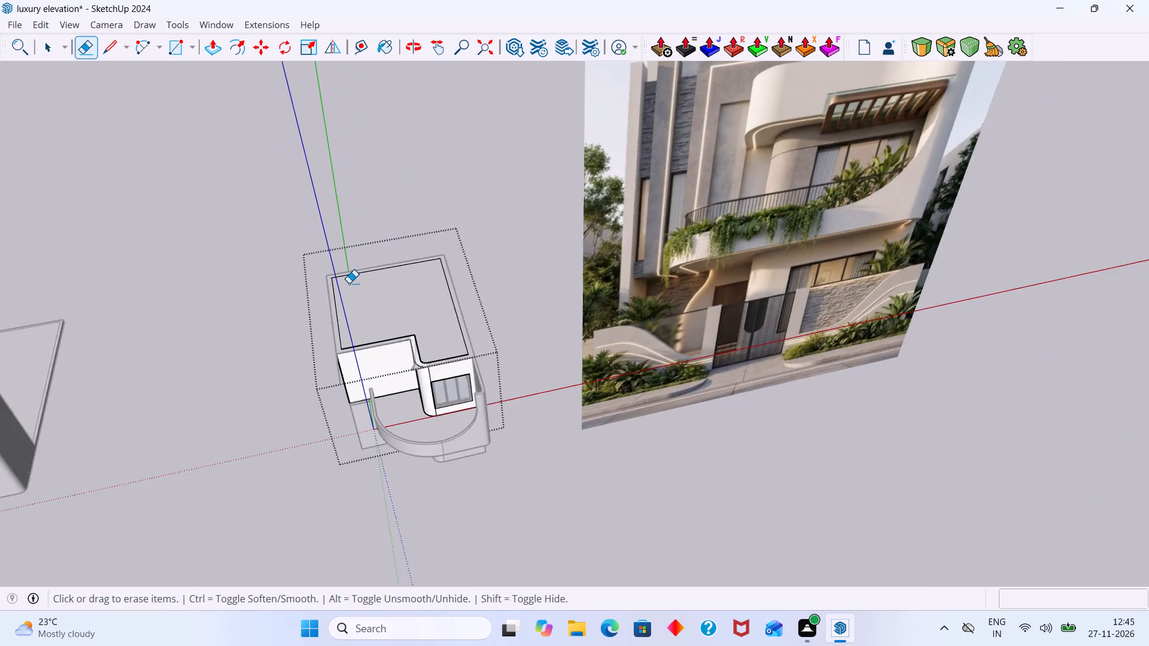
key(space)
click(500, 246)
Examine the triangular roof overhang at the rounded wall corner from below and above, selecting its face to check its extent.
scroll(276, 337, up, 7)
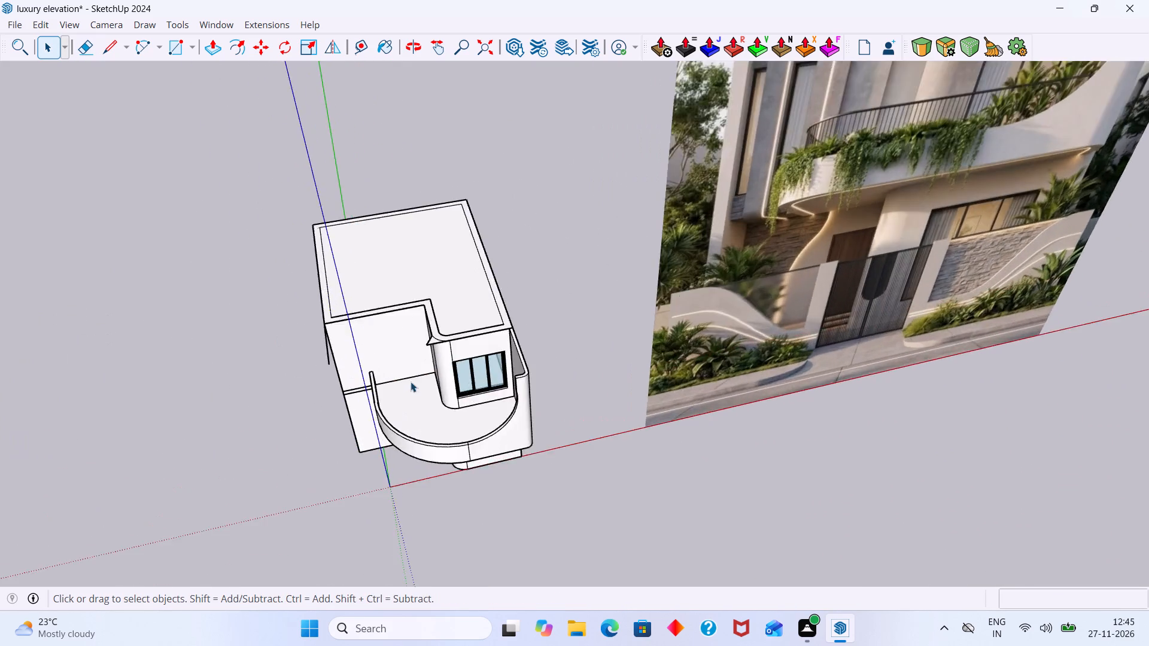
scroll(411, 382, up, 20)
scroll(411, 382, up, 1)
middle_drag(388, 298, 381, 153)
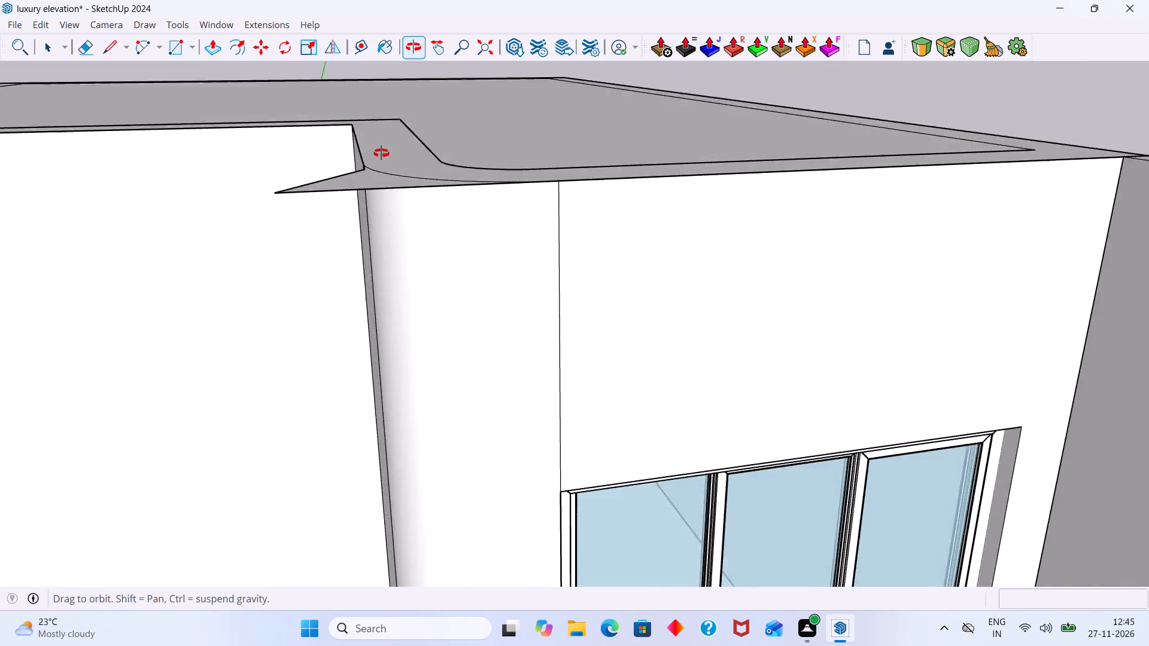
middle_drag(381, 153, 456, 36)
scroll(349, 111, up, 8)
click(415, 129)
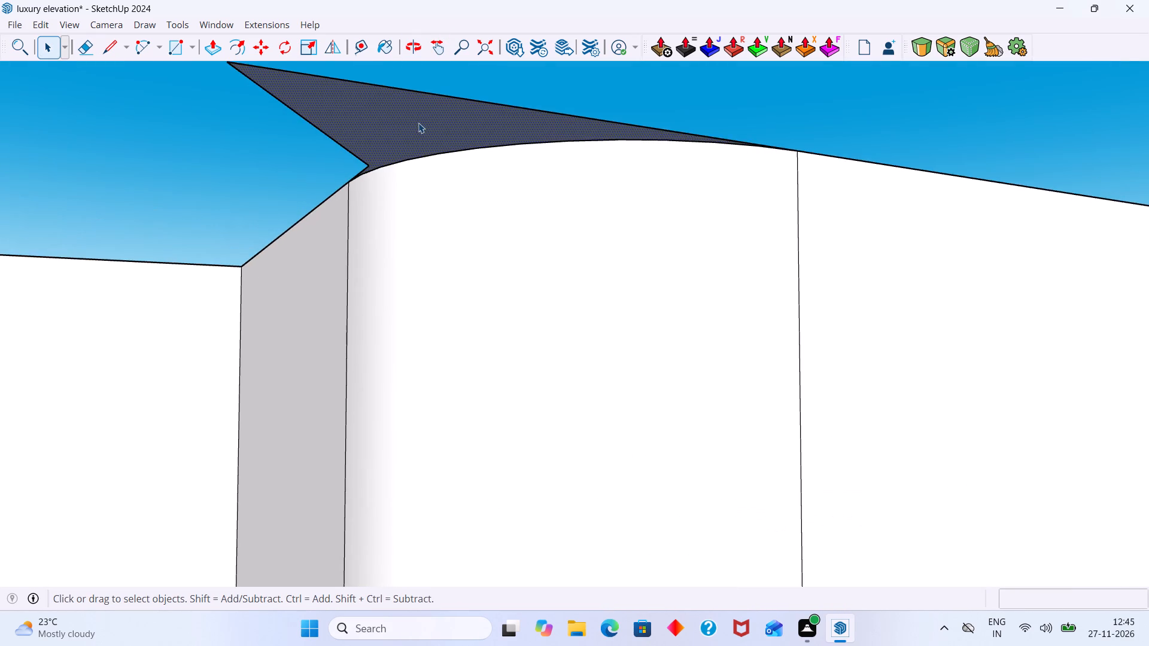
scroll(422, 120, up, 1)
middle_drag(422, 120, 405, 298)
scroll(407, 297, down, 13)
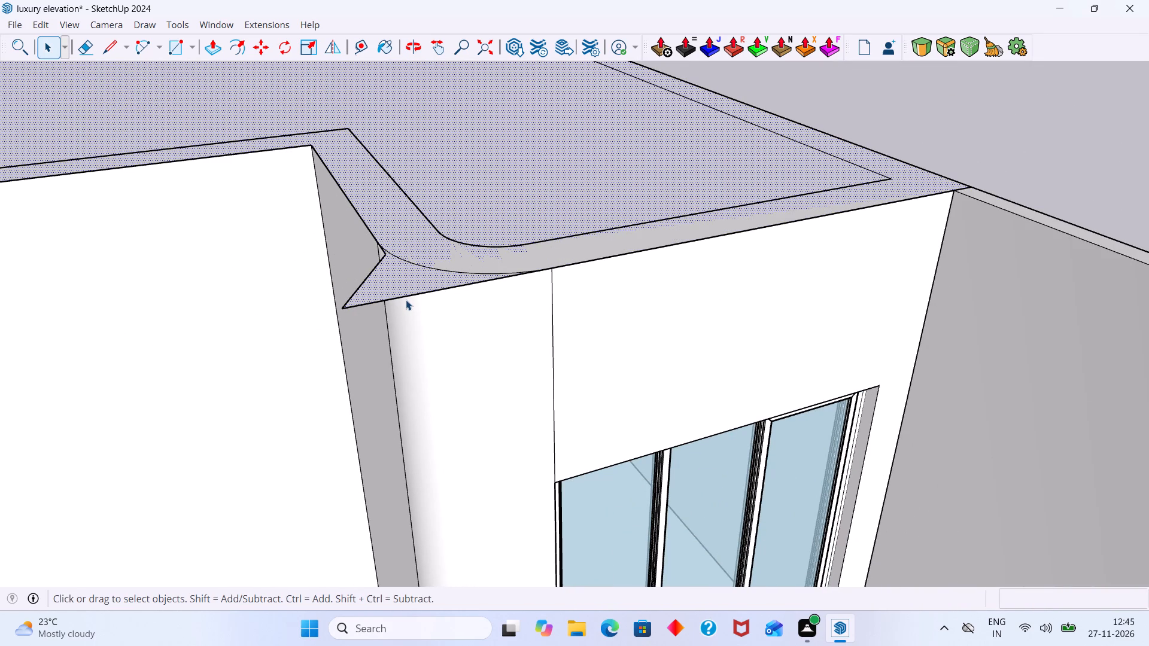
Undo the stub erasure and the earlier roof edge edits back to the full roof face covering the balcony recess.
key(ctrl+z)
key(ctrl+z)
key(ctrl+z)
key(ctrl+z)
key(ctrl+z)
key(ctrl+z)
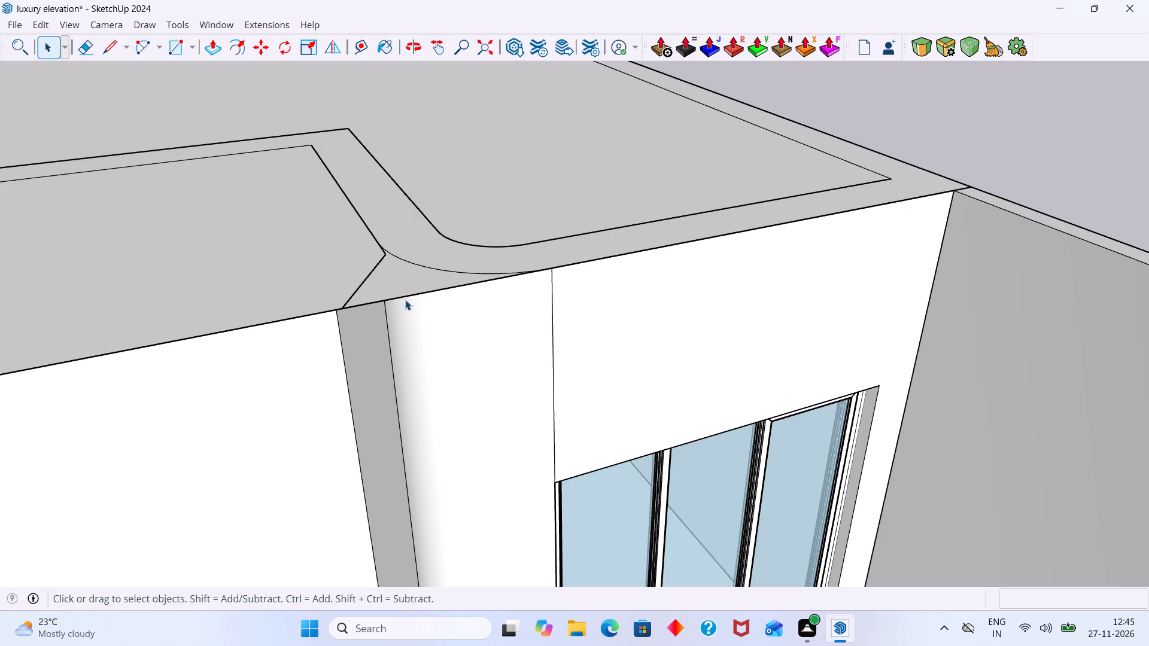
key(ctrl+z)
key(ctrl+z)
scroll(405, 300, down, 15)
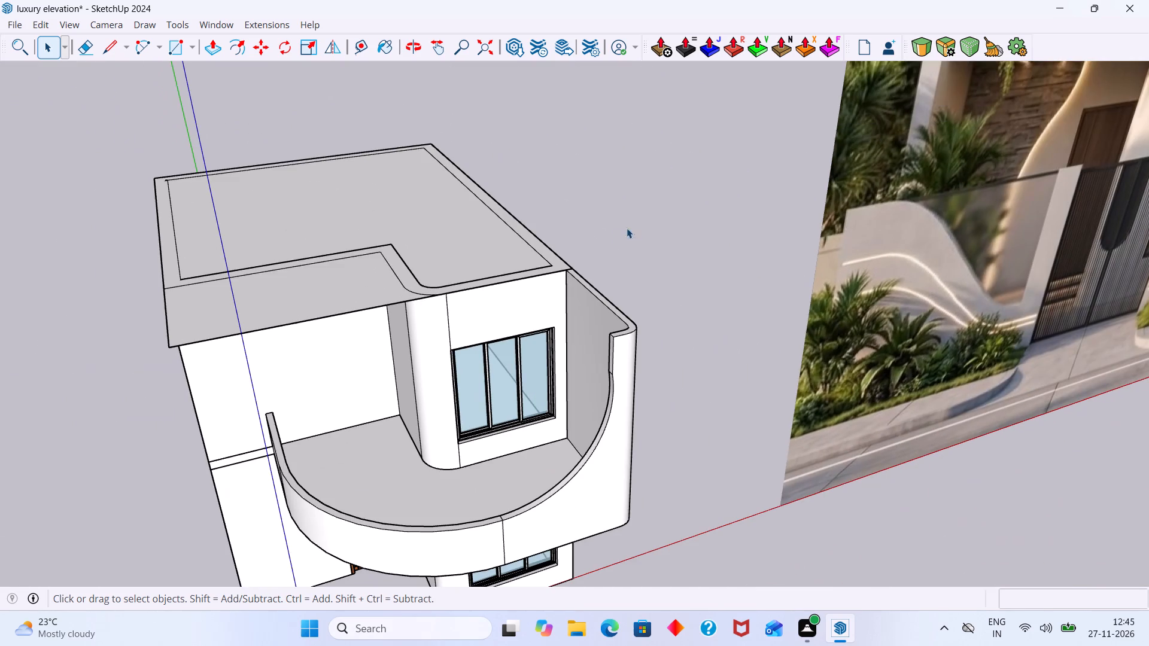
click(643, 212)
Examine the roof face around the rounded wall corner and balcony recess, selecting it to check how far it extends.
scroll(388, 292, up, 6)
middle_drag(423, 298, 334, 310)
scroll(386, 285, up, 5)
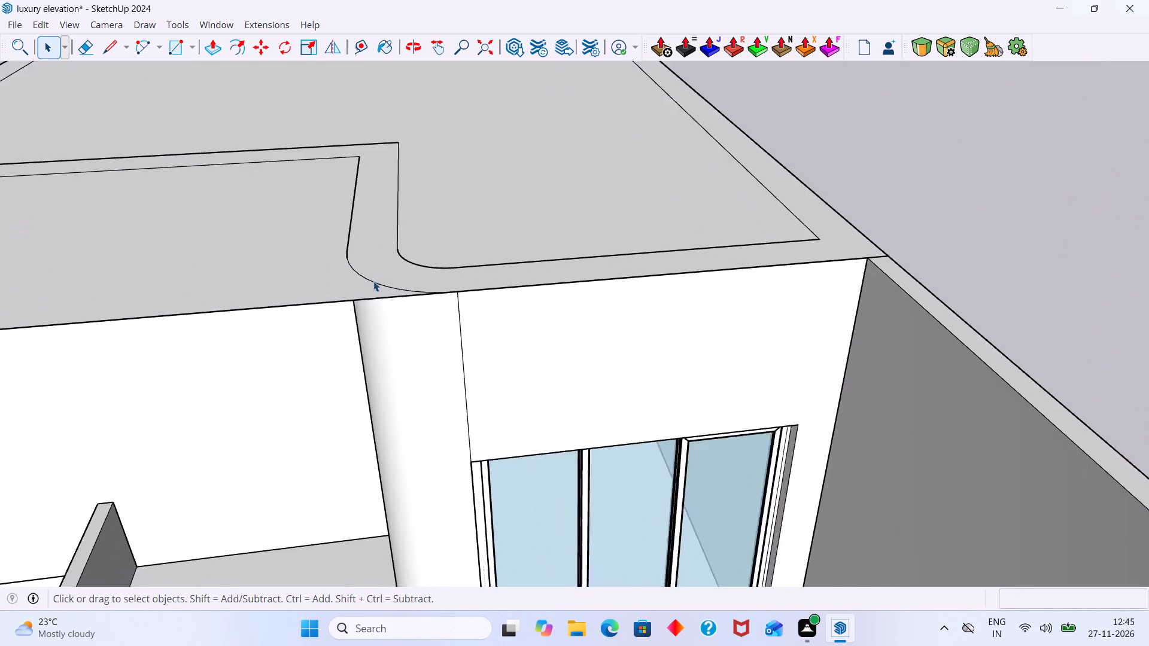
scroll(373, 281, up, 6)
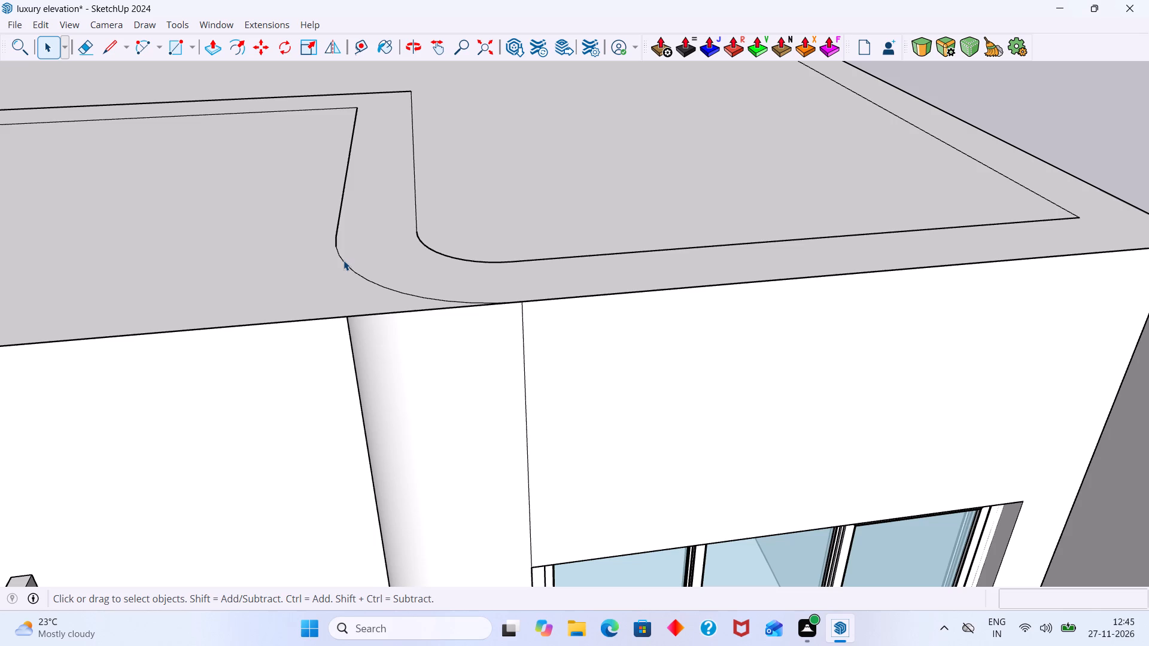
scroll(351, 270, down, 6)
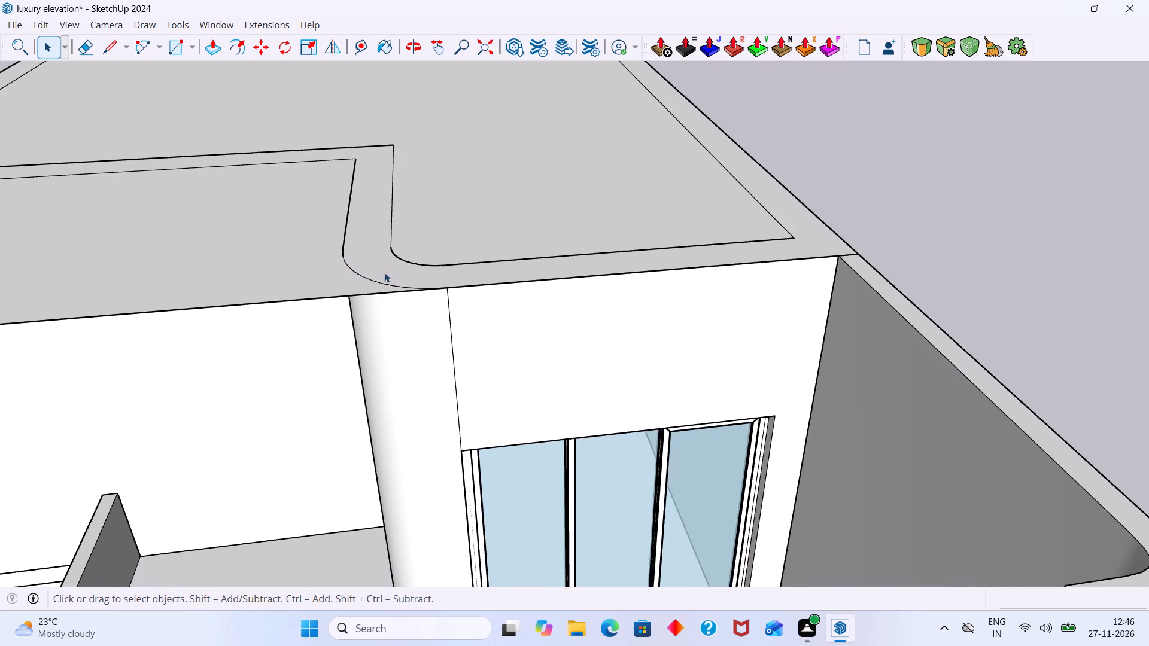
middle_drag(399, 282, 488, 312)
scroll(412, 315, down, 4)
click(312, 315)
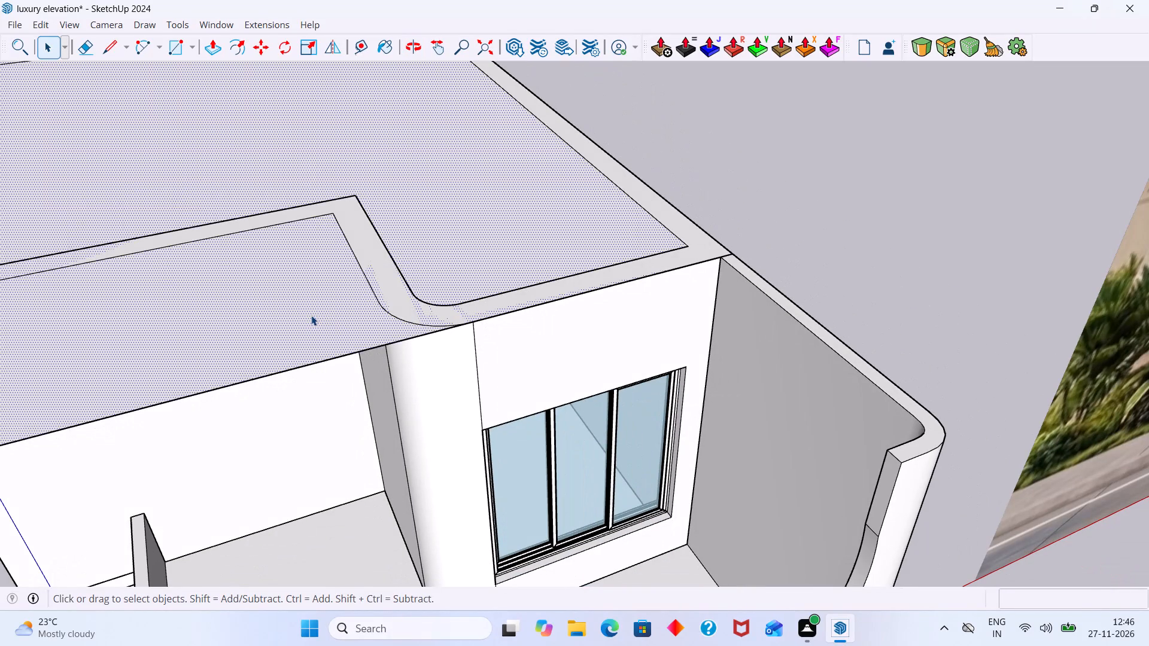
double_click(311, 315)
scroll(349, 313, down, 7)
click(639, 221)
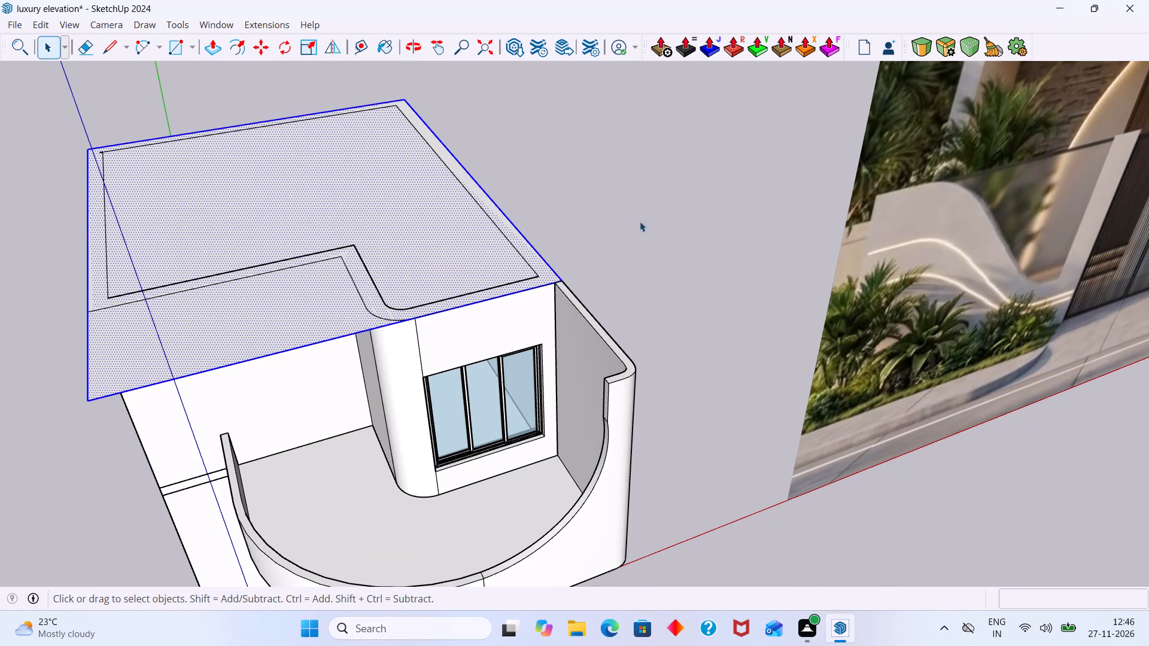
scroll(355, 292, down, 10)
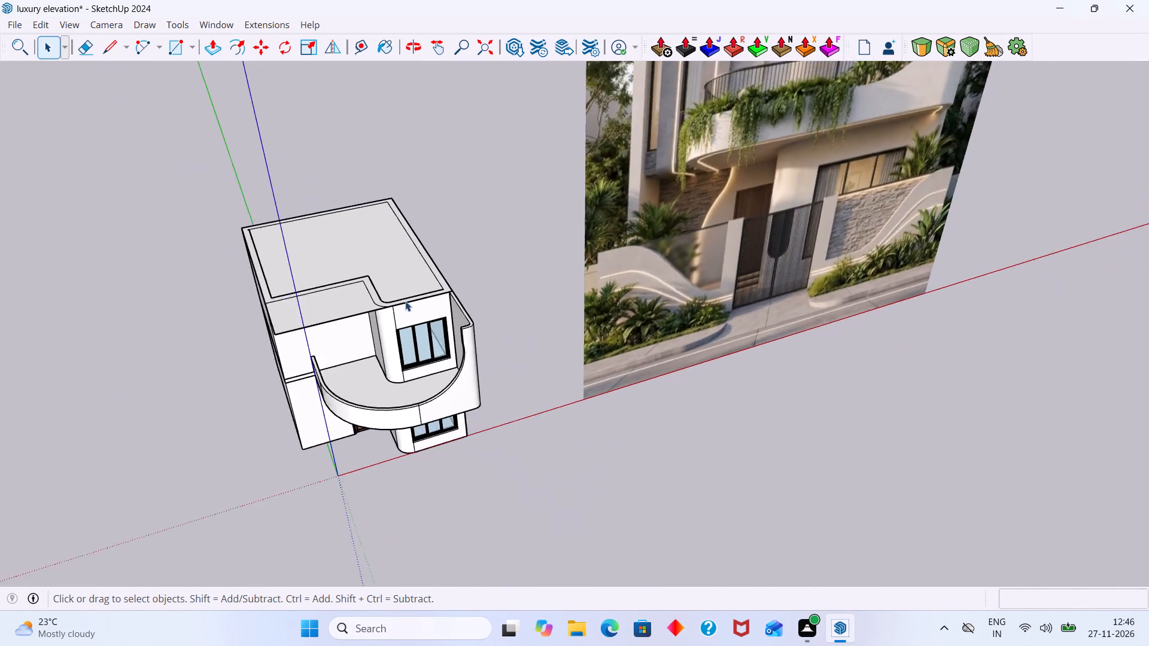
scroll(405, 301, down, 8)
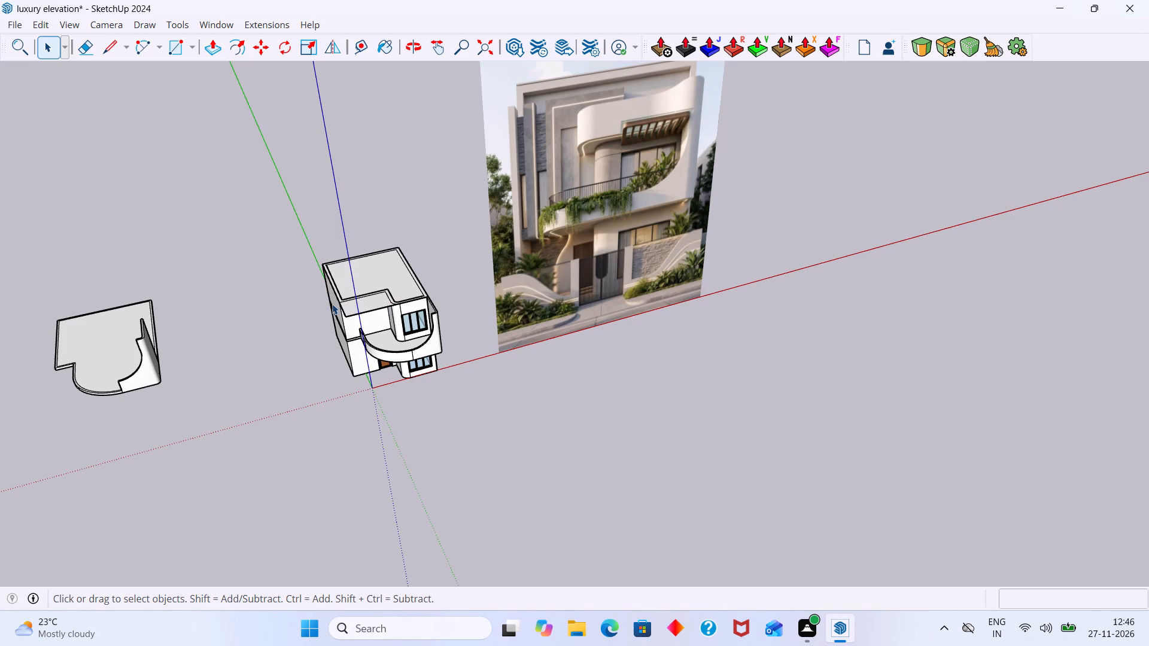
scroll(349, 304, up, 15)
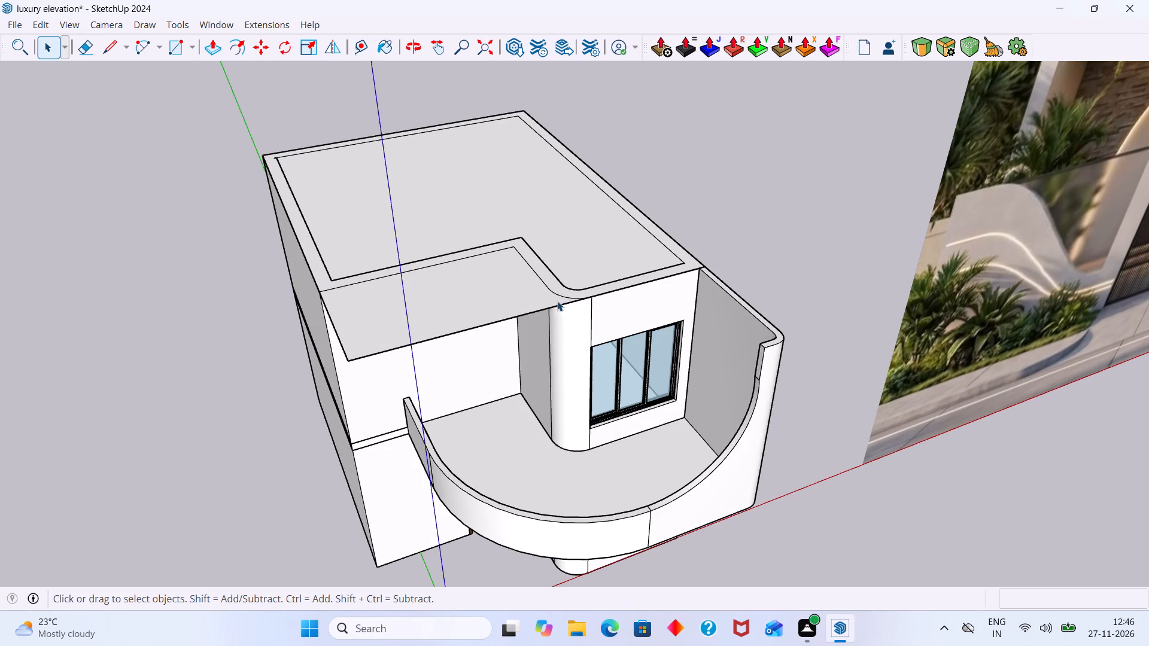
Draw a rectangle on the roof from the recess end of the rounded corner to the wall line at the opposite side edge.
key(r)
scroll(579, 310, up, 8)
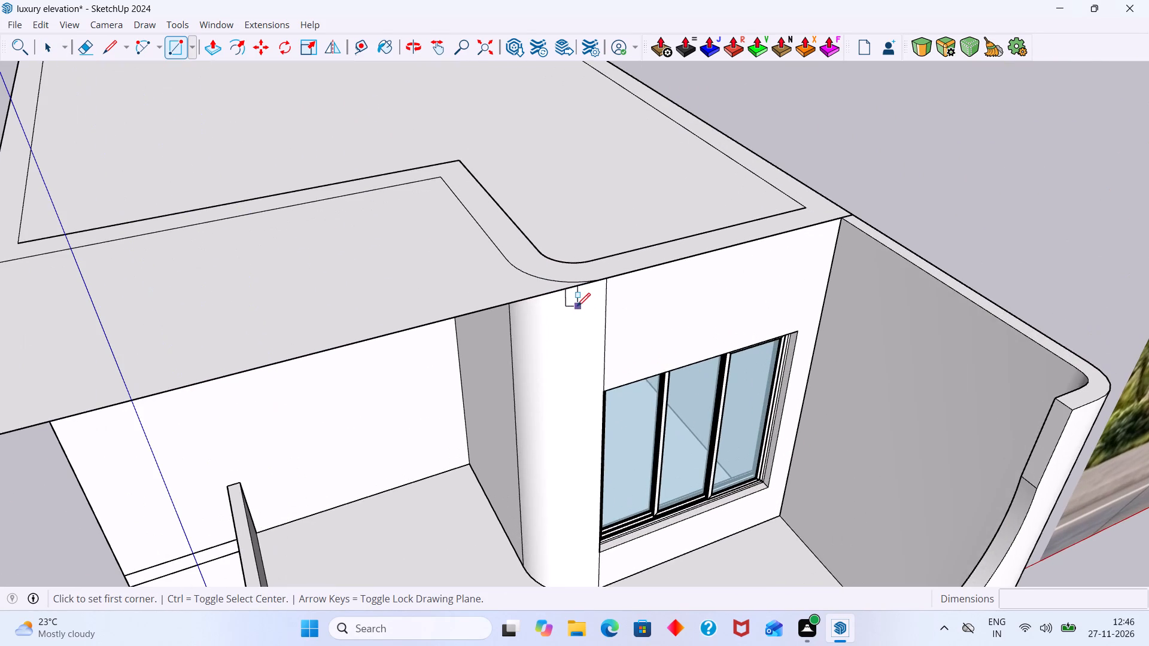
scroll(531, 308, up, 4)
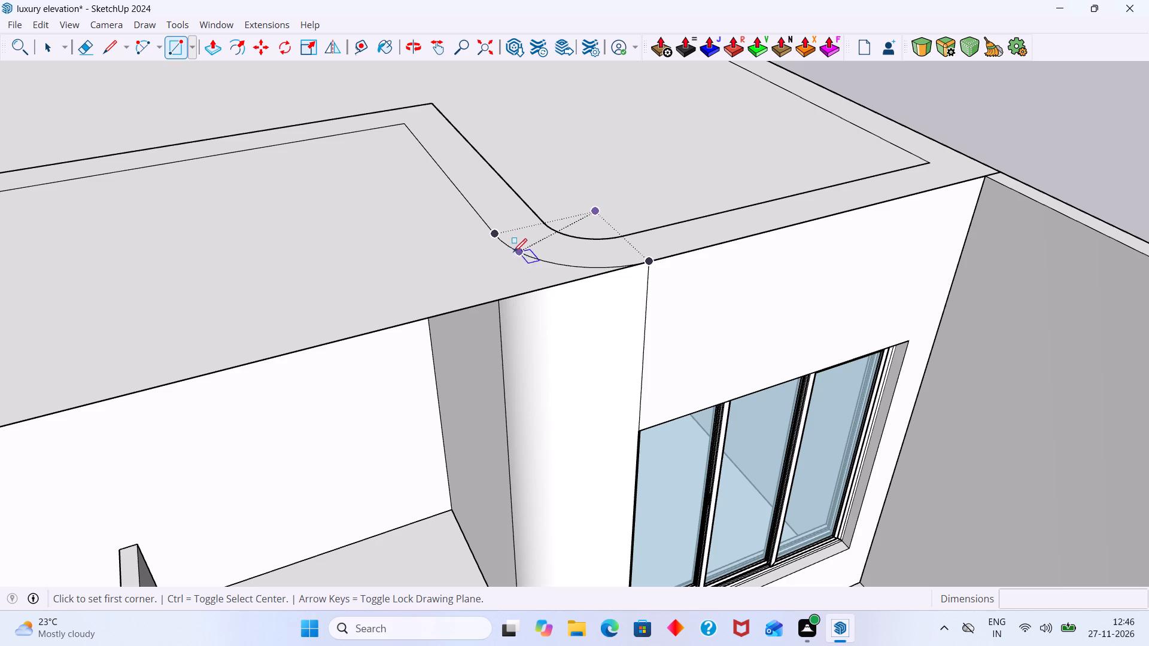
click(512, 249)
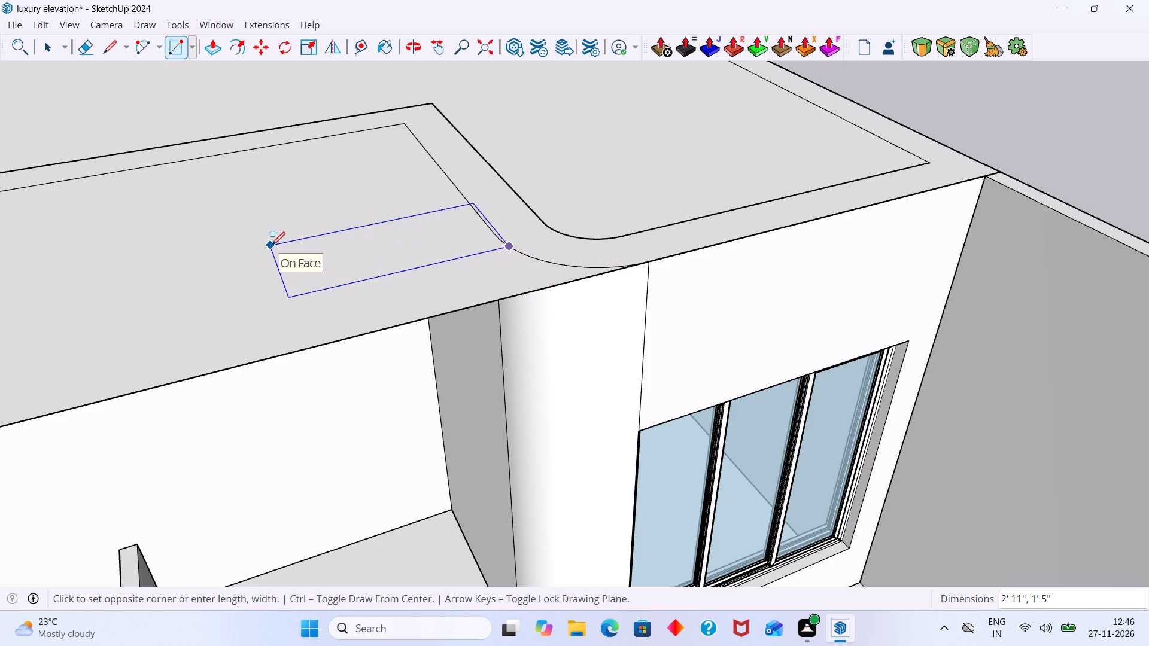
key(Escape)
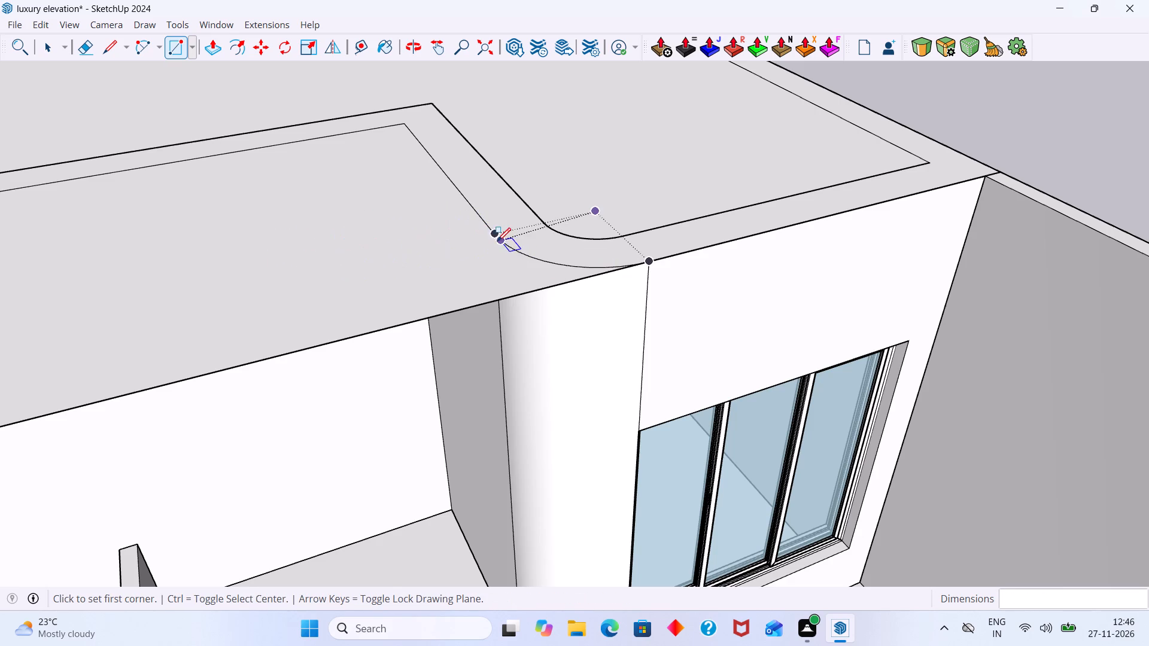
click(495, 235)
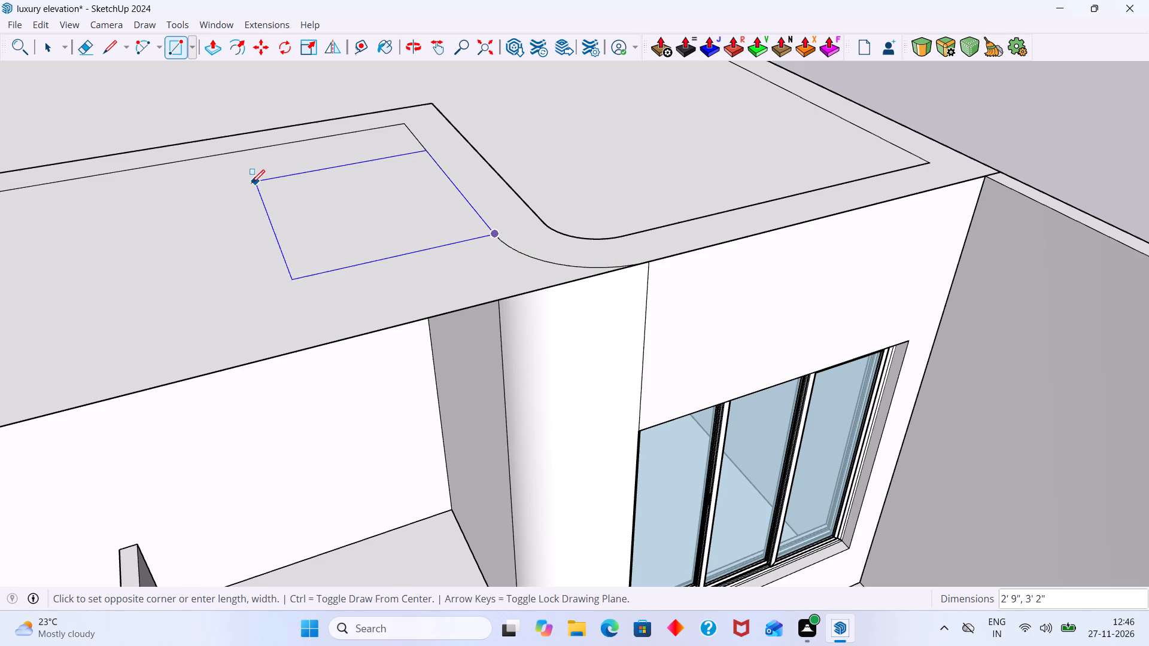
scroll(251, 183, down, 6)
shift+middle_drag(262, 194, 487, 215)
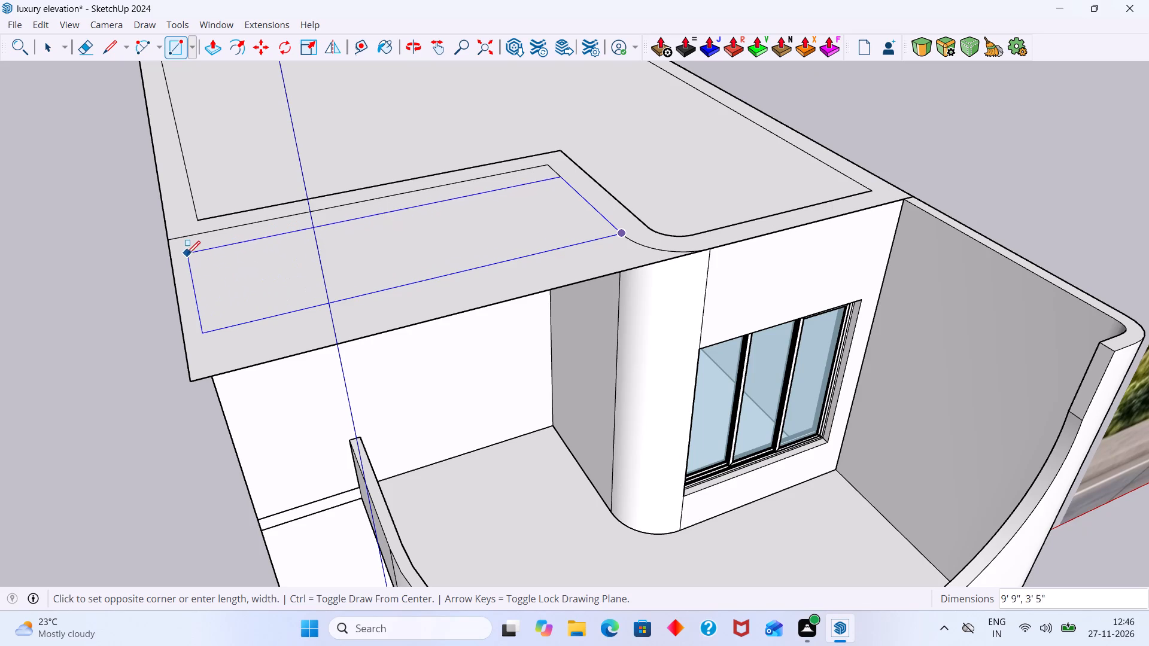
click(172, 239)
key(space)
Delete the rectangular roof face over the balcony recess.
click(288, 276)
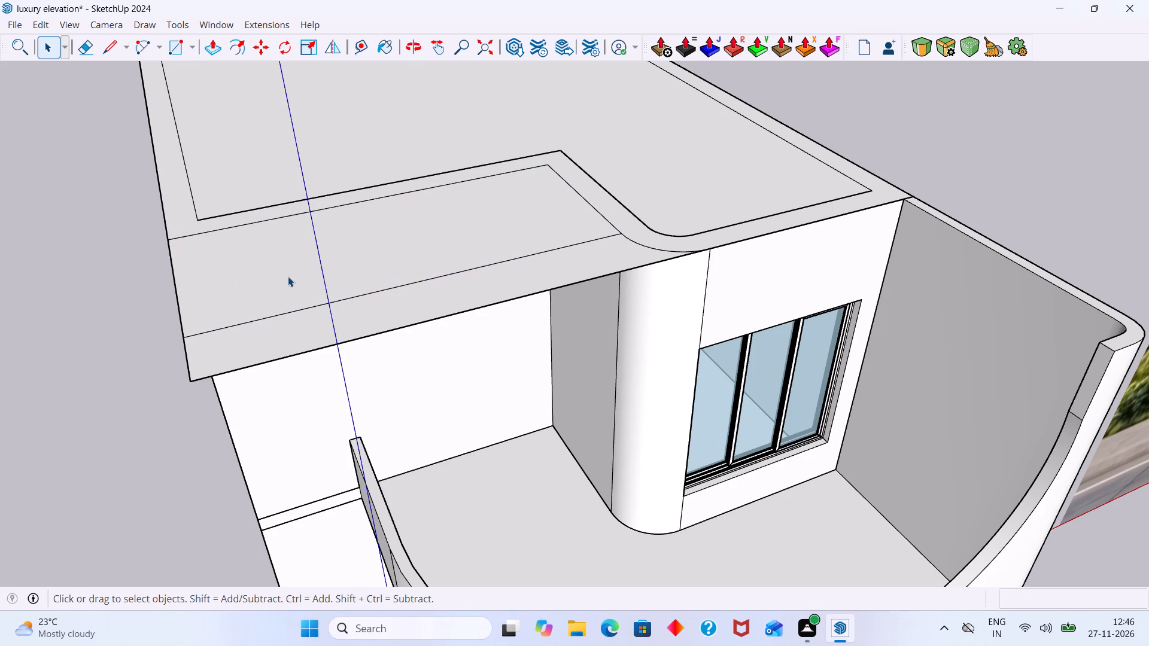
key(Delete)
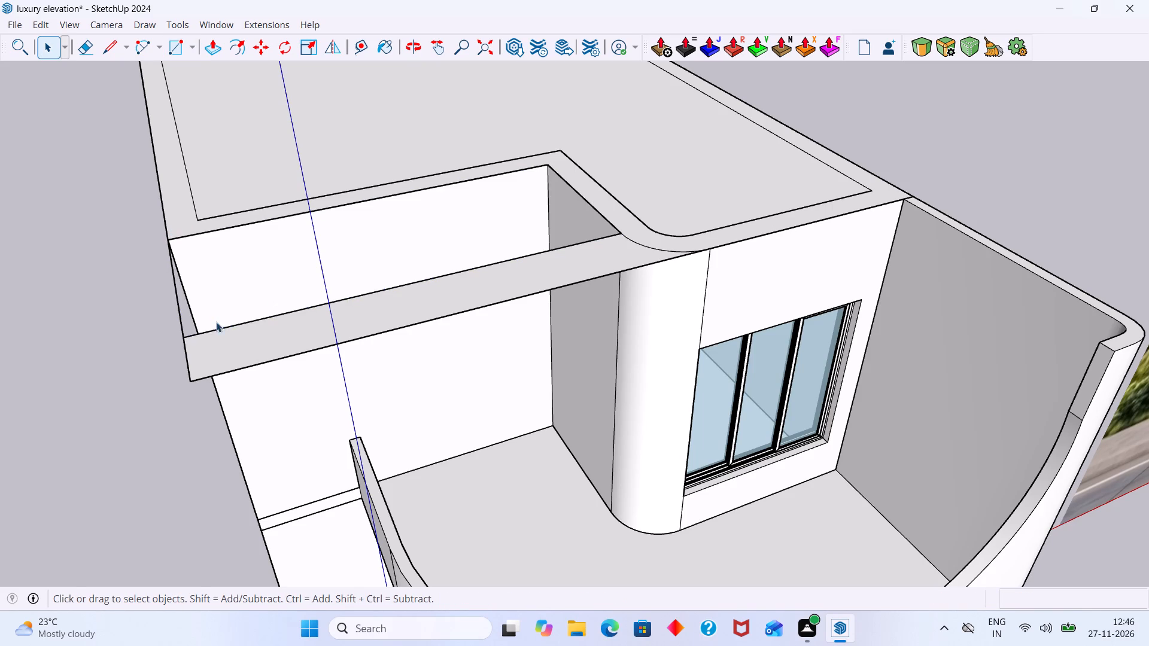
Trace the rounded wall corner from its front end to its recess end with an arc about 2' 3" long and 6" bulge.
middle_drag(215, 322, 353, 335)
scroll(519, 386, up, 1)
middle_drag(516, 383, 615, 410)
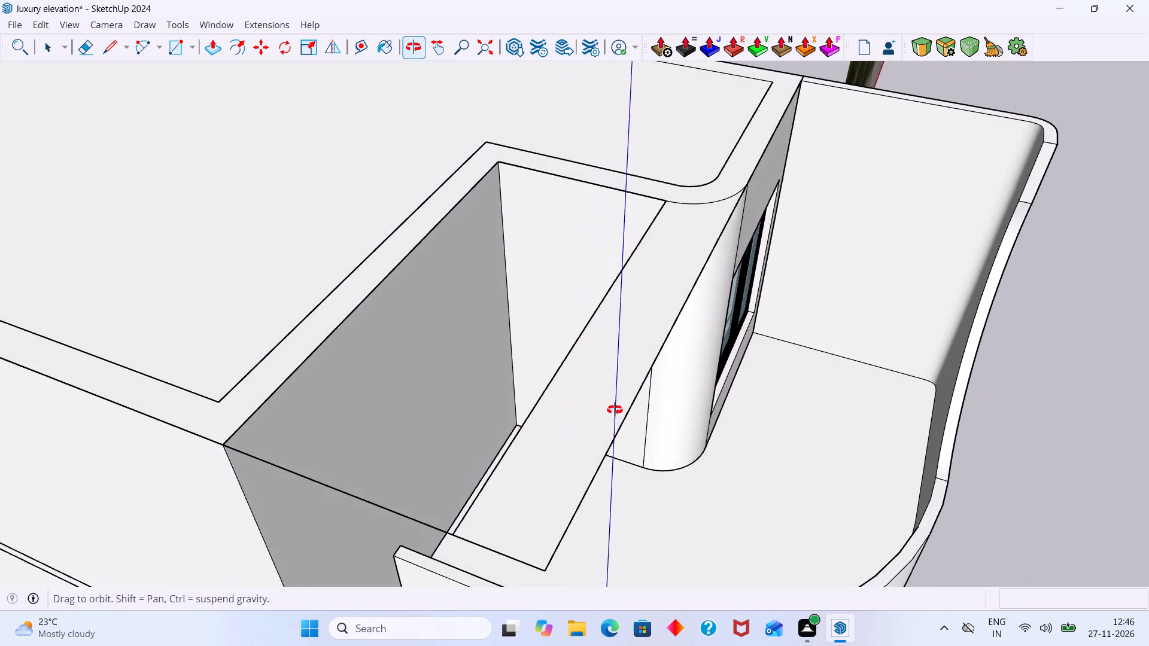
middle_drag(615, 410, 425, 424)
click(515, 352)
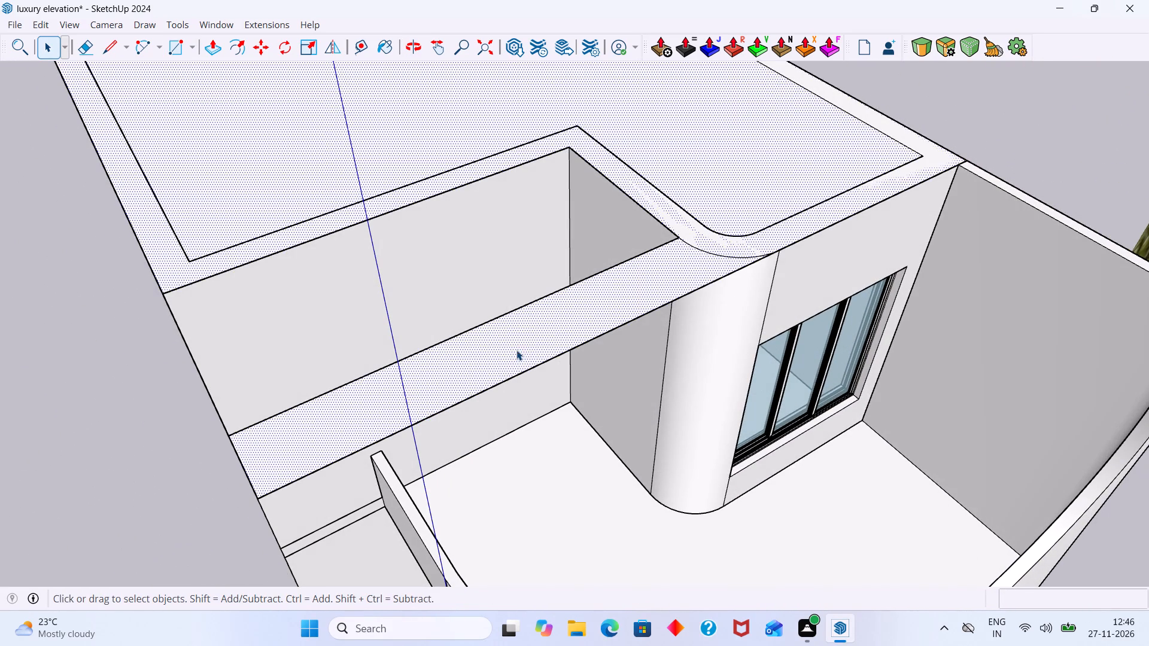
click(521, 349)
click(1001, 132)
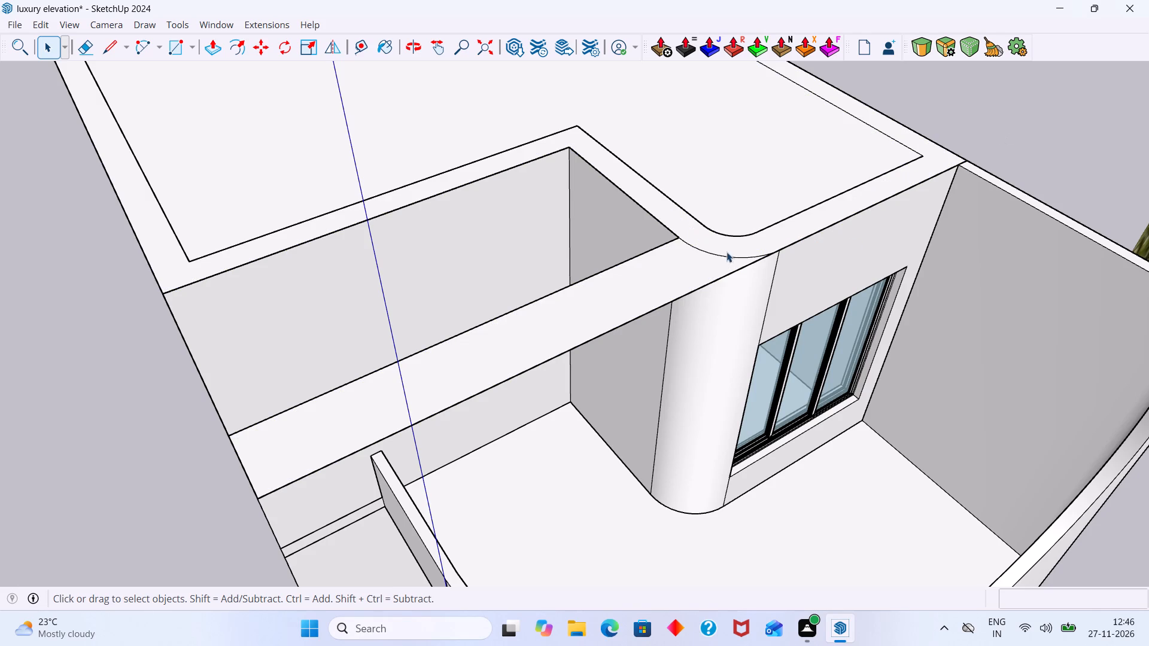
click(698, 270)
key(a)
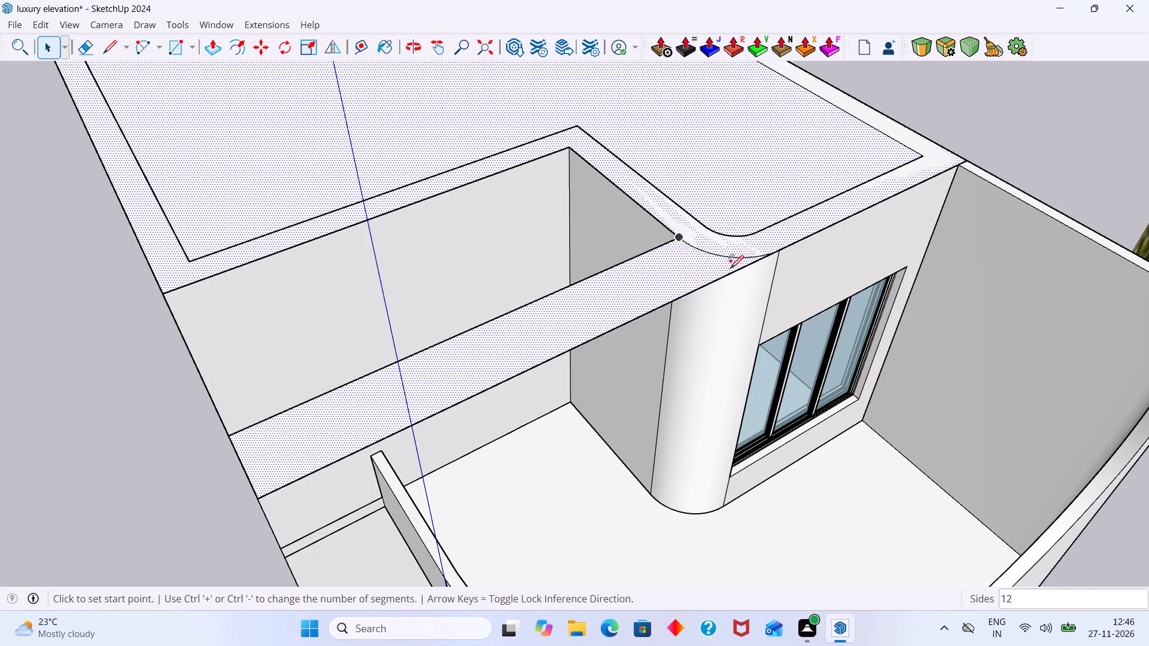
scroll(771, 255, up, 9)
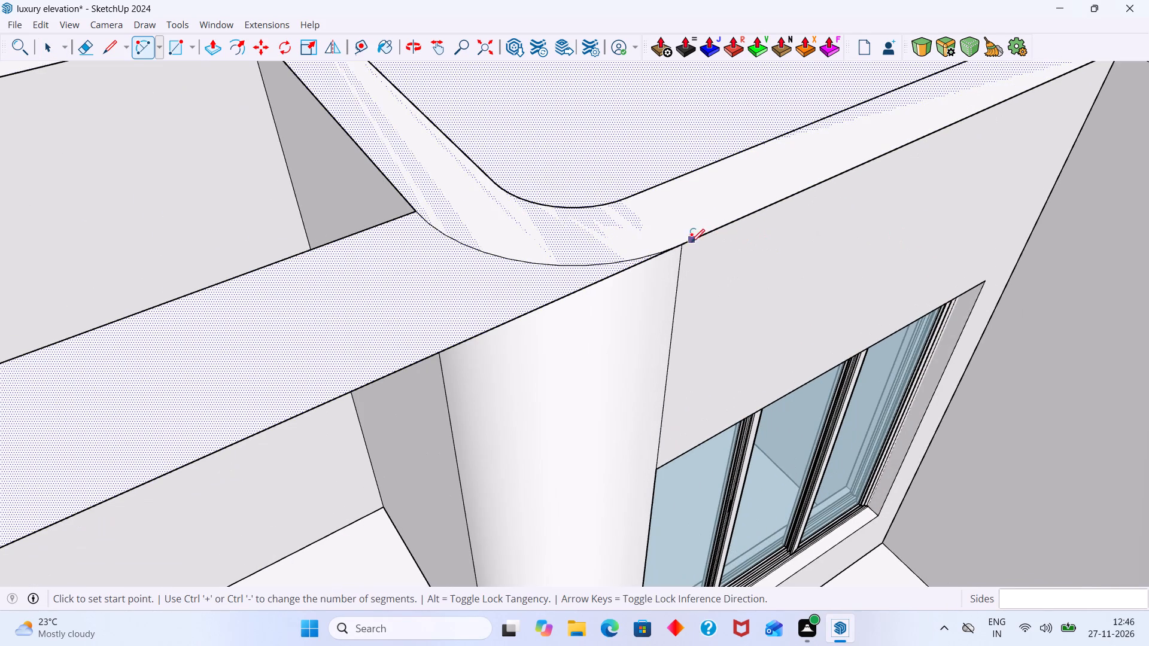
drag(682, 245, 672, 248)
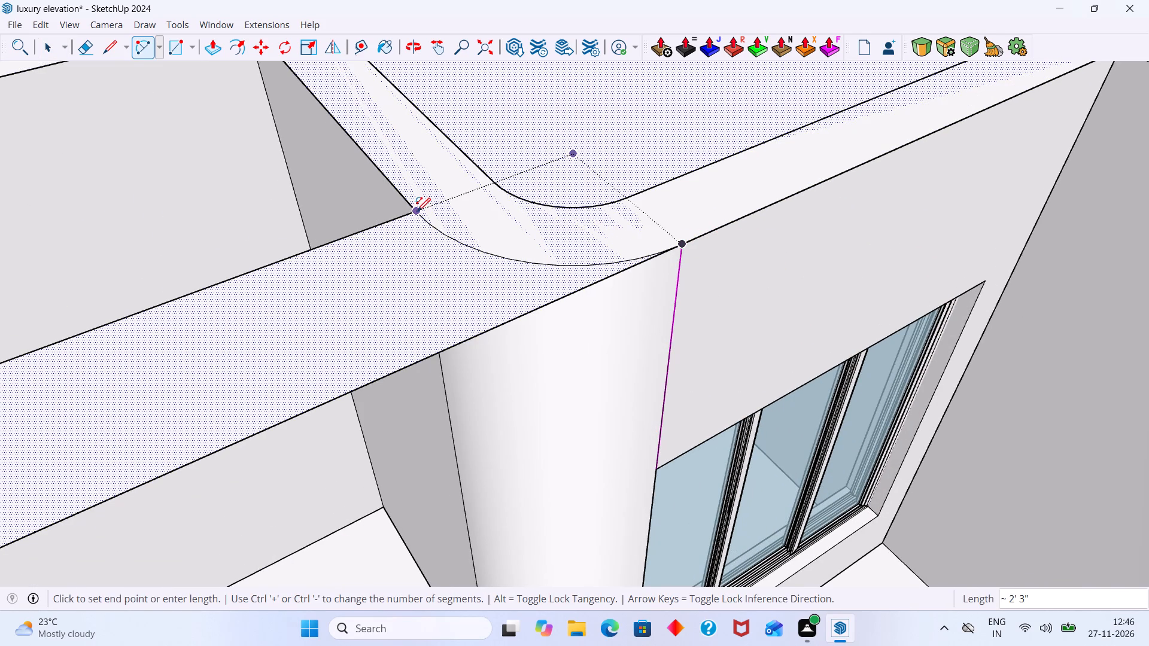
click(417, 211)
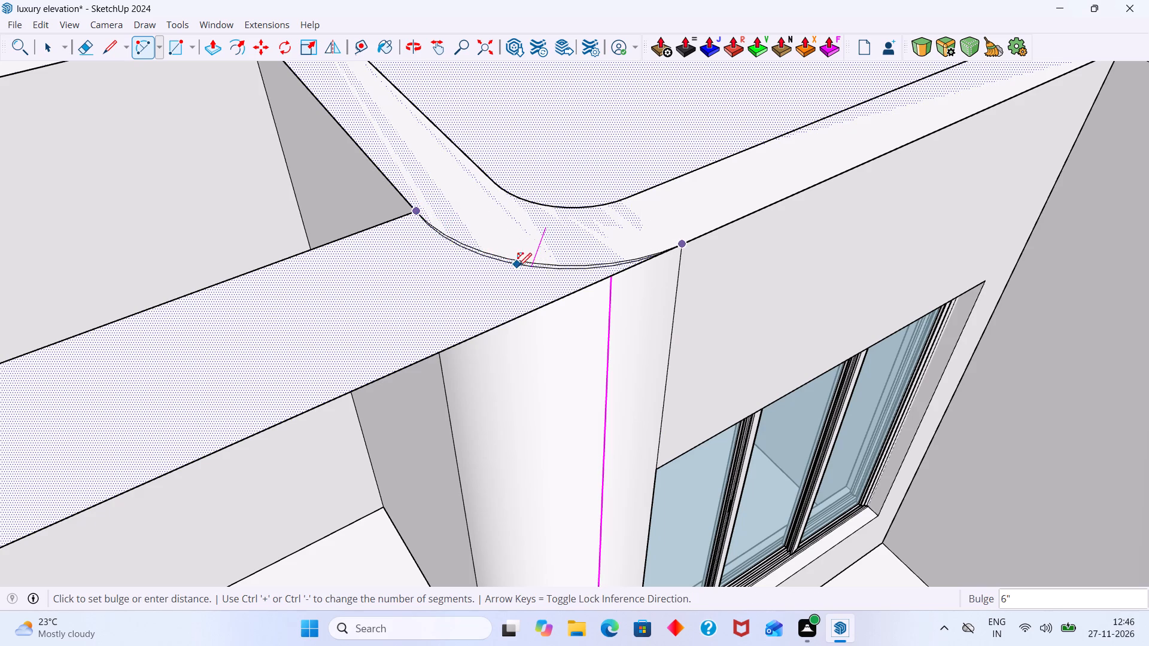
scroll(528, 267, up, 4)
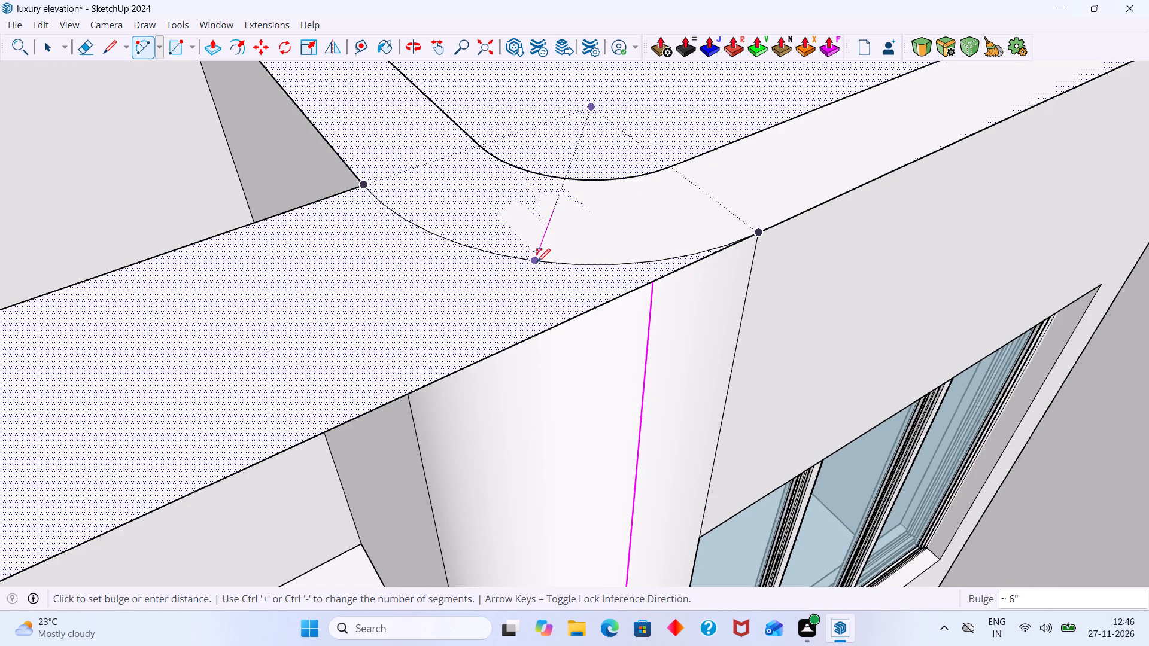
click(537, 262)
key(space)
Select the leftover roof strip in front of the balcony recess, bounded by the rounded wall corner.
click(525, 288)
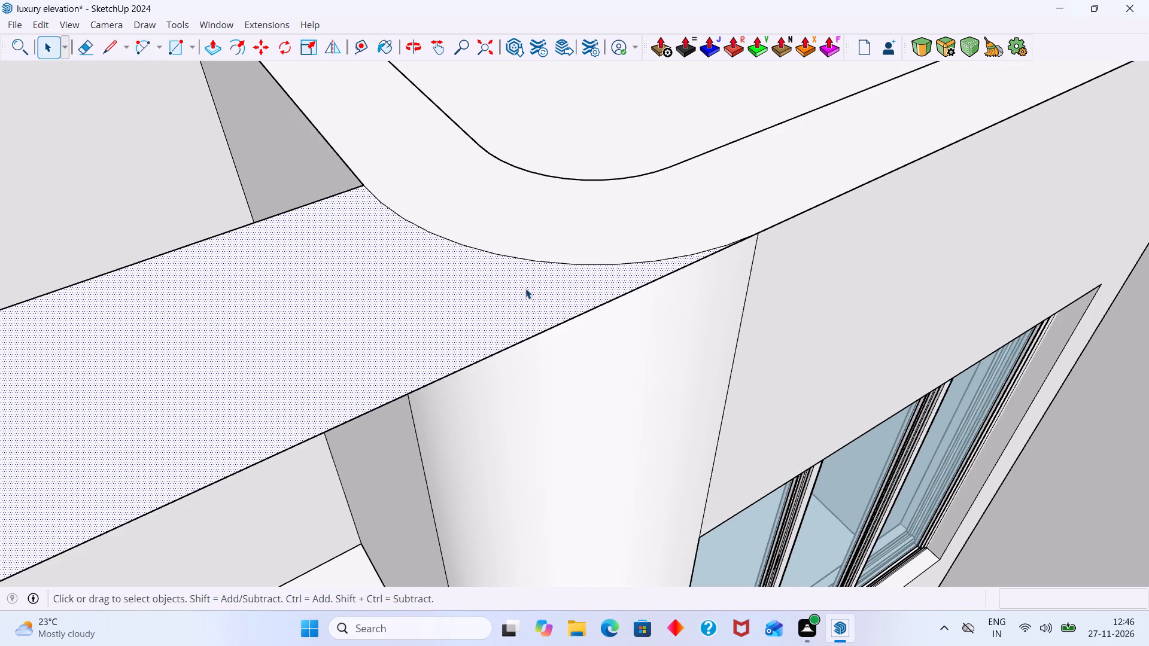
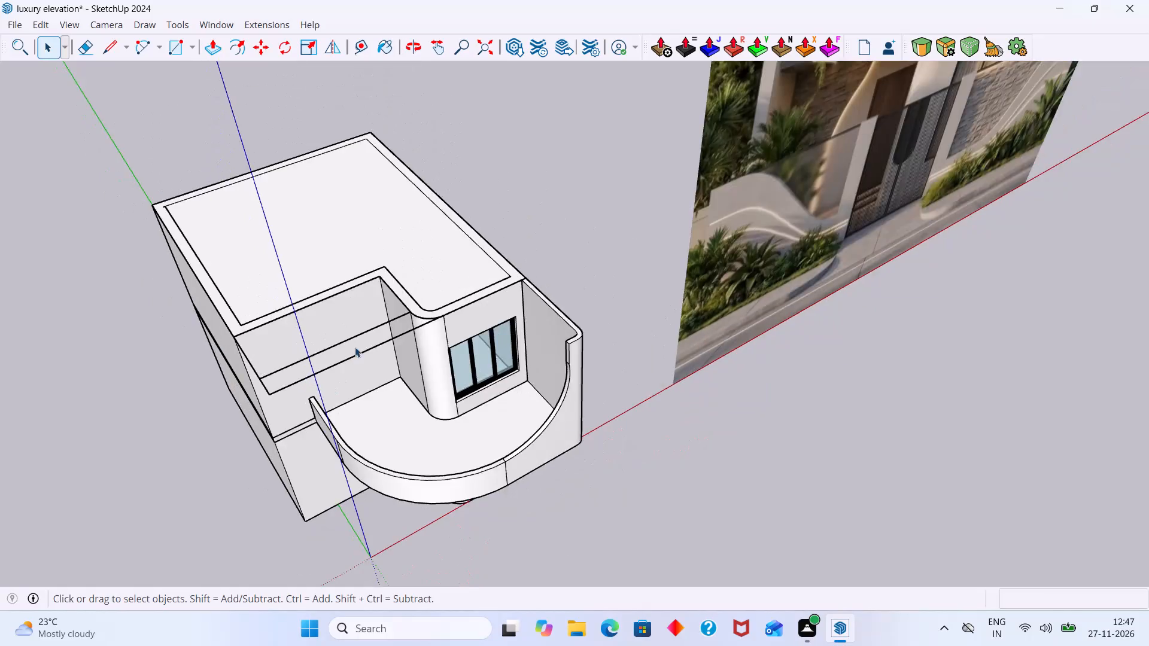
Erase the leftover roof outline edges hanging in front of the balcony recess, including the short edge at the open side.
middle_drag(393, 353, 368, 266)
scroll(497, 459, up, 3)
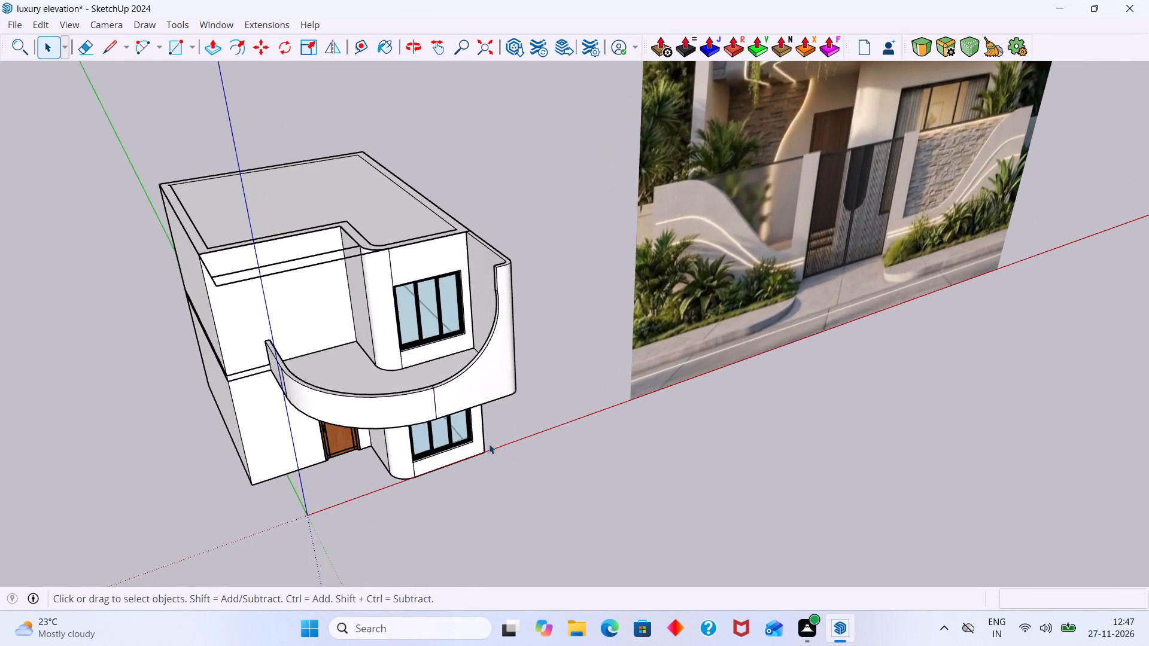
scroll(489, 444, up, 2)
scroll(437, 432, down, 6)
middle_drag(403, 427, 559, 441)
scroll(379, 480, up, 3)
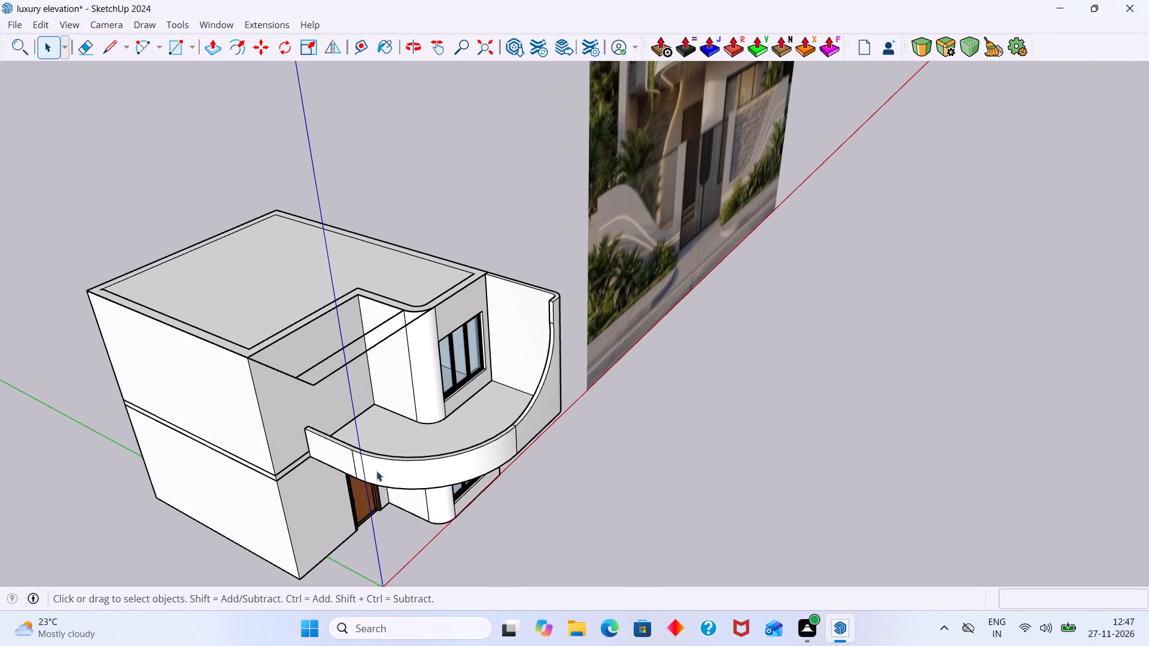
shift+middle_drag(361, 429, 351, 343)
scroll(348, 372, up, 5)
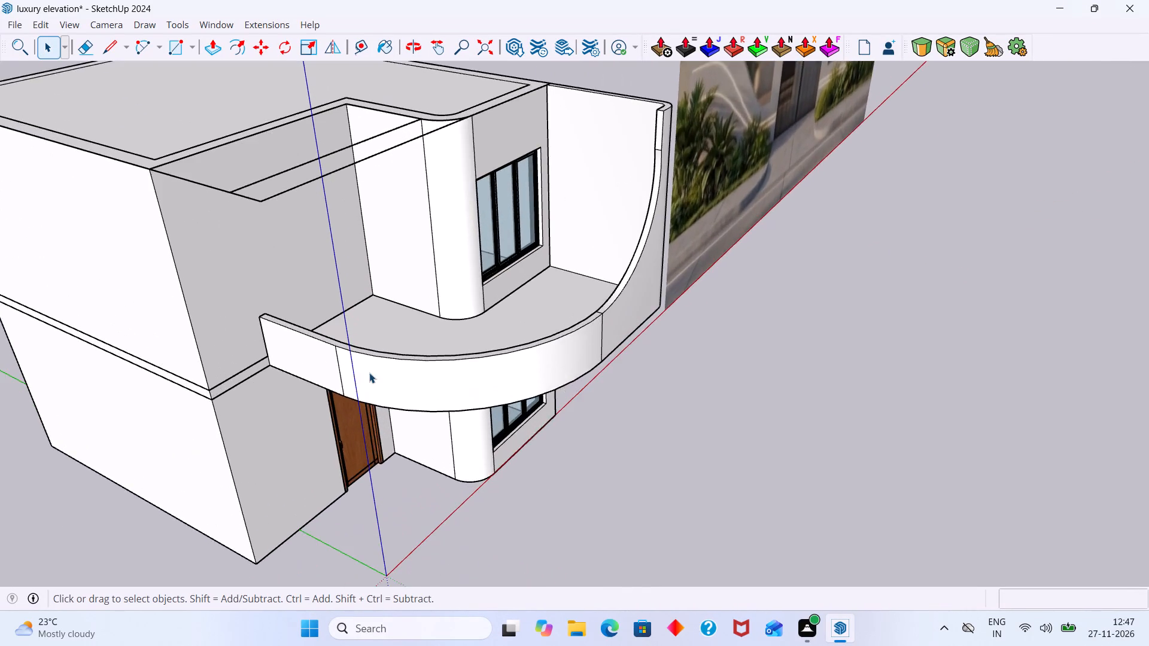
middle_drag(349, 371, 288, 370)
scroll(345, 319, down, 1)
middle_drag(415, 325, 387, 355)
middle_drag(426, 327, 388, 420)
shift+scroll(387, 427, down, 1)
scroll(374, 234, up, 3)
click(381, 229)
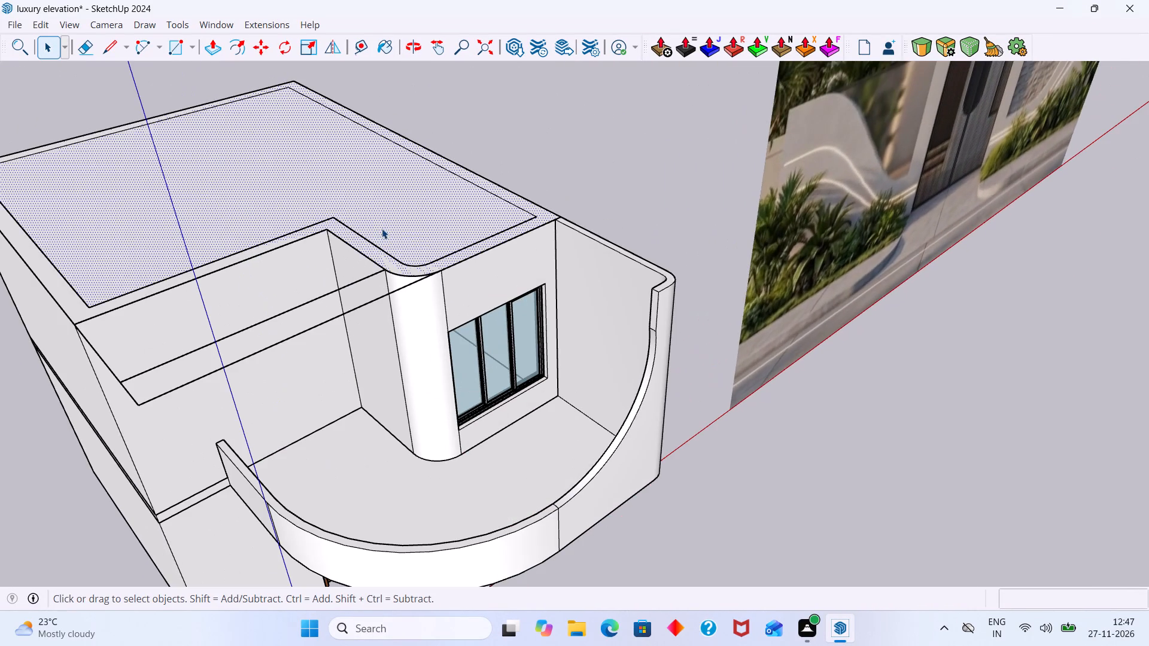
middle_drag(460, 252, 351, 285)
middle_drag(364, 285, 346, 404)
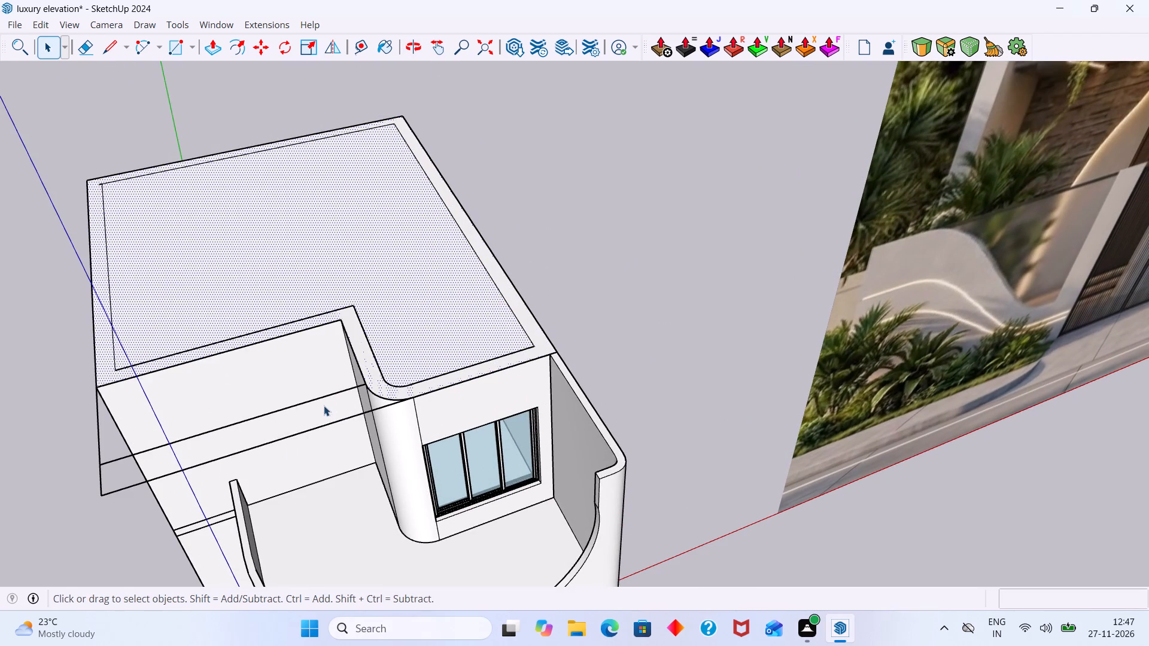
key(e)
drag(315, 392, 327, 424)
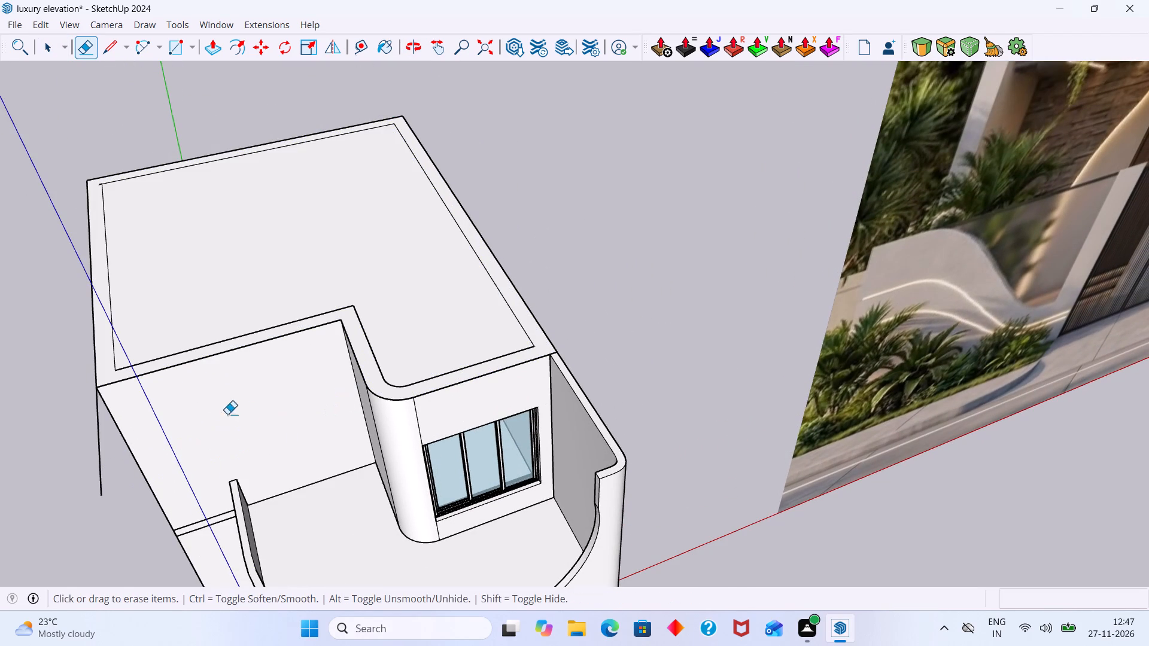
click(99, 435)
key(space)
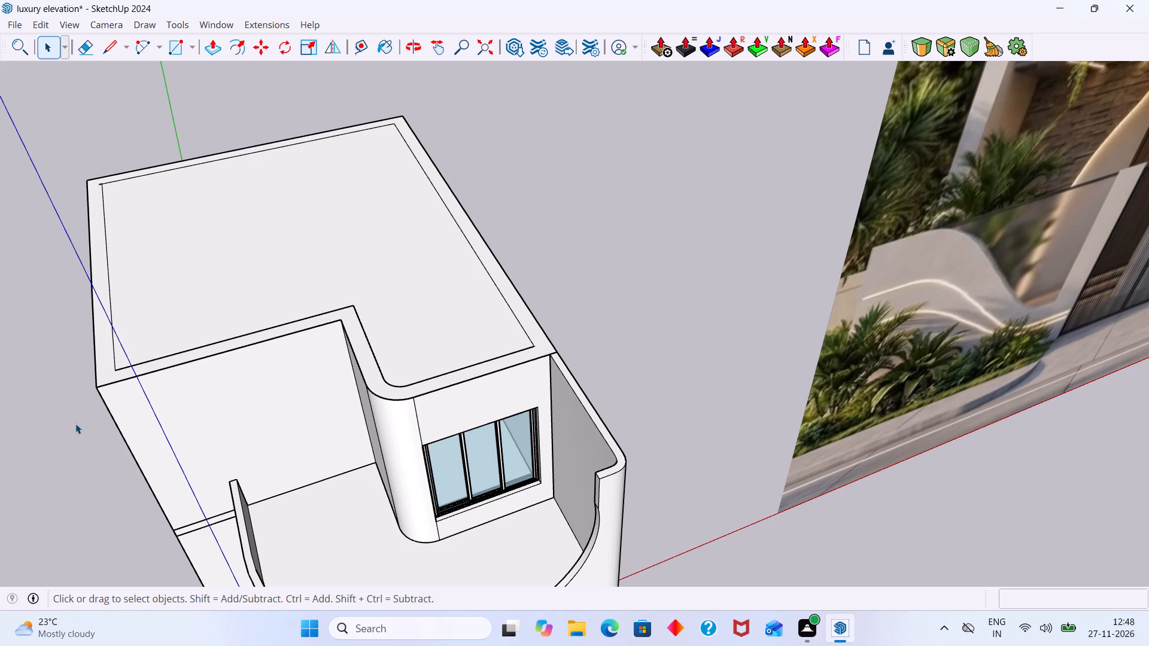
Compare the two-storey model with the reference image from several angles, examining the roof and balcony area.
scroll(587, 444, down, 12)
middle_drag(536, 448, 536, 431)
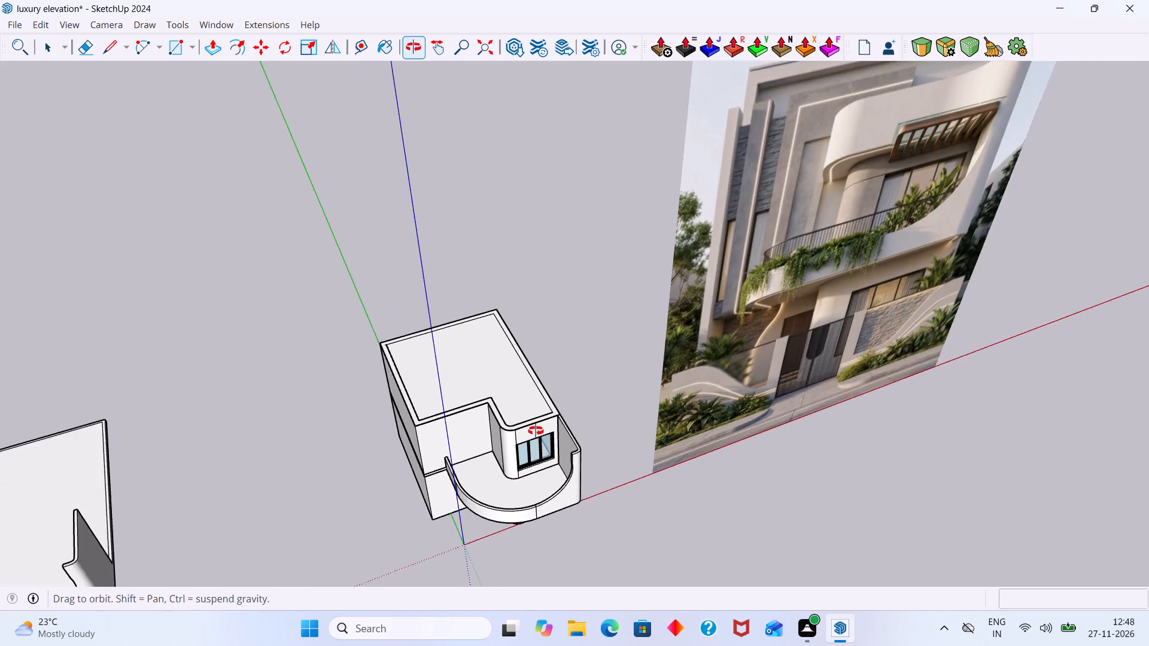
middle_drag(536, 431, 552, 352)
scroll(543, 359, down, 2)
middle_drag(516, 391, 568, 315)
scroll(533, 389, up, 7)
middle_drag(539, 395, 540, 395)
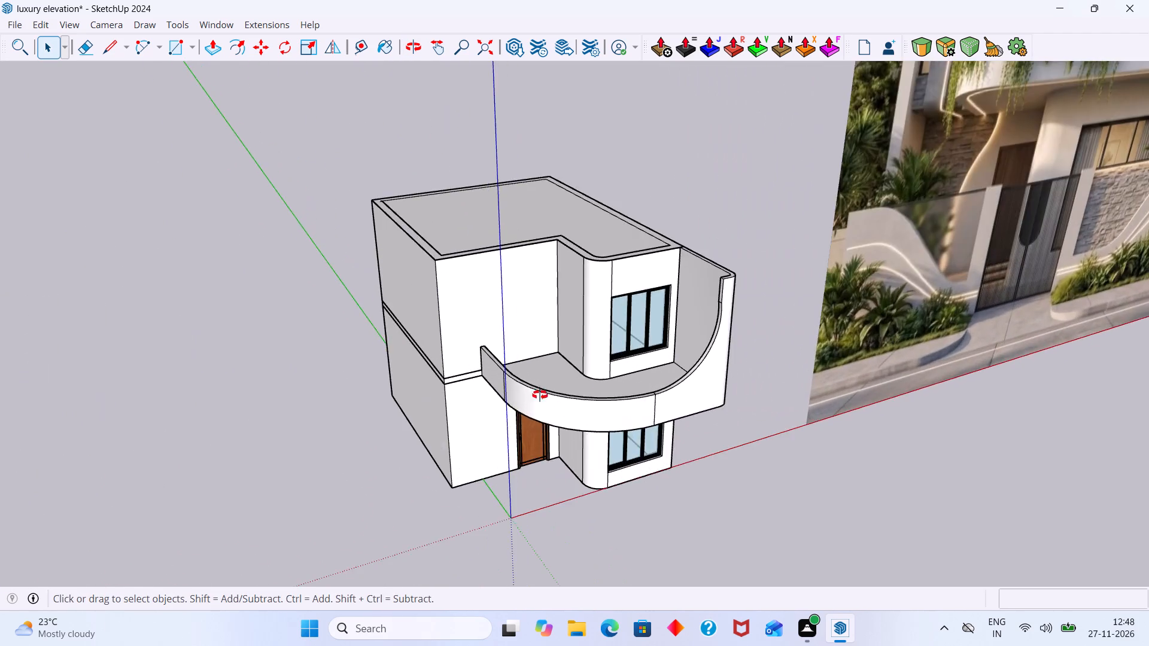
middle_drag(540, 395, 699, 391)
scroll(688, 388, down, 10)
middle_drag(680, 394, 555, 392)
scroll(554, 392, down, 7)
middle_drag(552, 403, 412, 396)
scroll(740, 331, up, 4)
scroll(665, 348, down, 3)
middle_drag(544, 383, 443, 330)
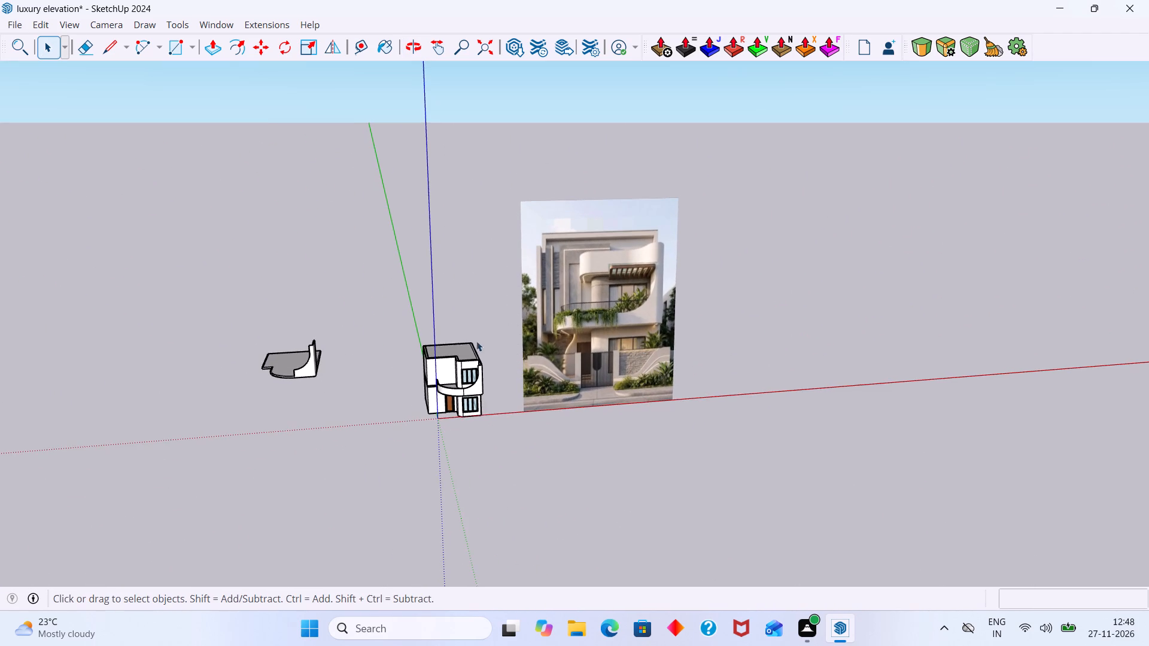
scroll(576, 269, up, 8)
scroll(551, 302, down, 4)
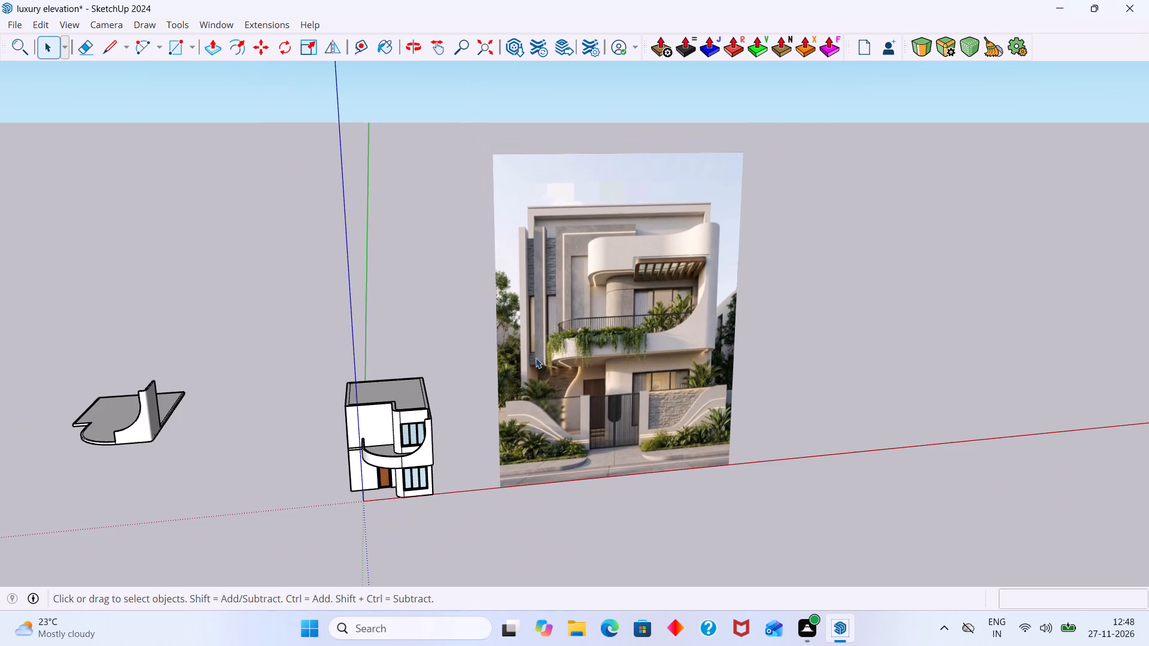
middle_drag(410, 451, 453, 407)
shift+middle_drag(444, 437, 474, 413)
middle_drag(466, 423, 429, 450)
scroll(460, 404, up, 3)
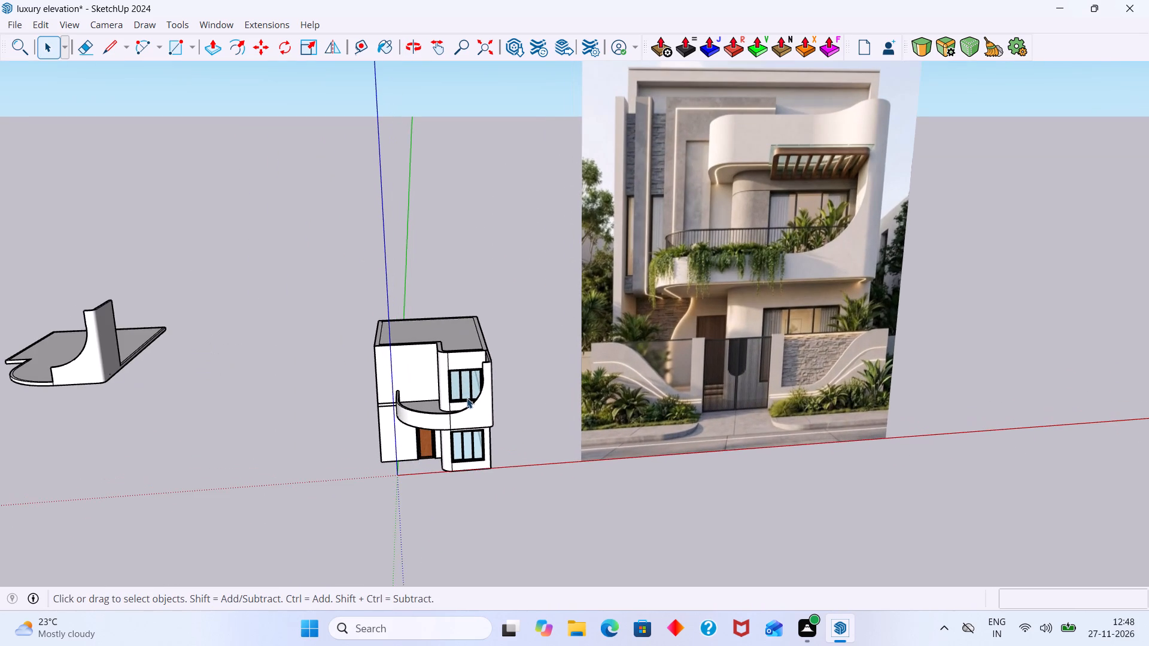
scroll(501, 376, down, 3)
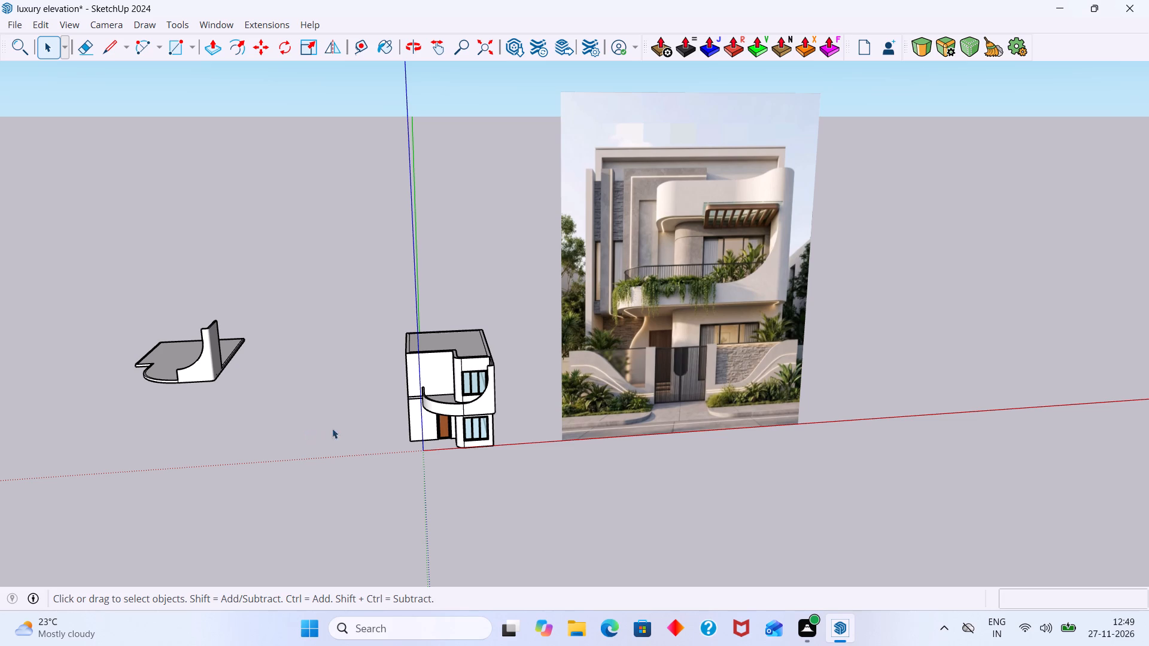
scroll(405, 373, up, 4)
middle_drag(528, 408, 598, 440)
scroll(583, 436, up, 3)
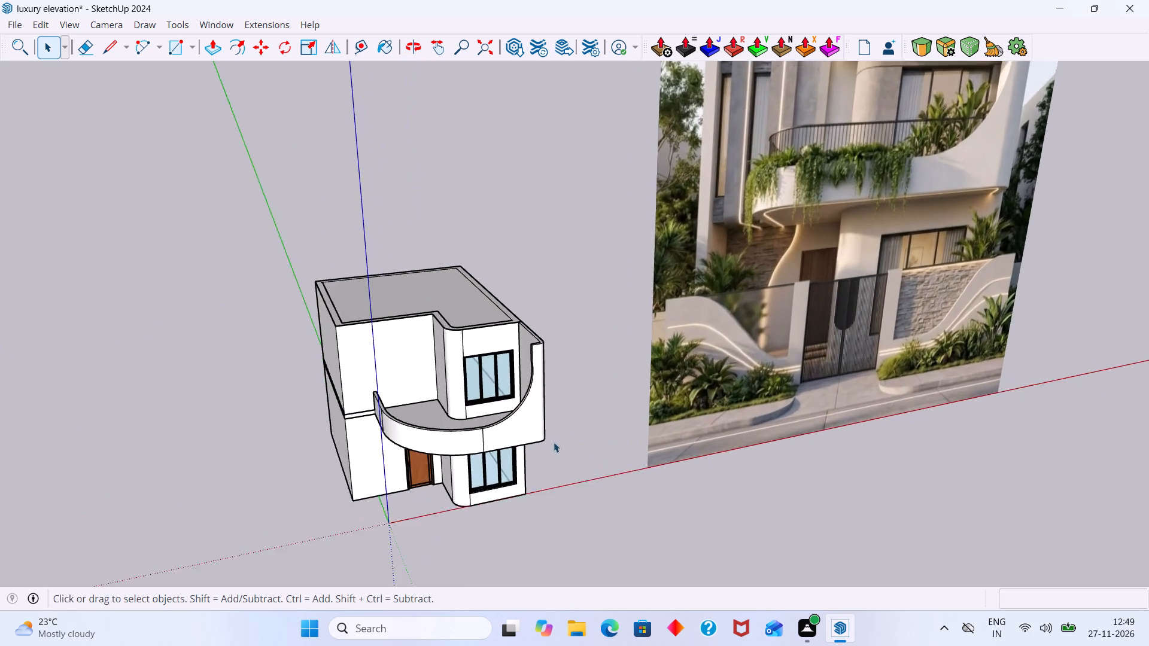
scroll(554, 442, up, 2)
middle_drag(539, 444, 569, 452)
scroll(569, 452, up, 1)
scroll(570, 447, down, 10)
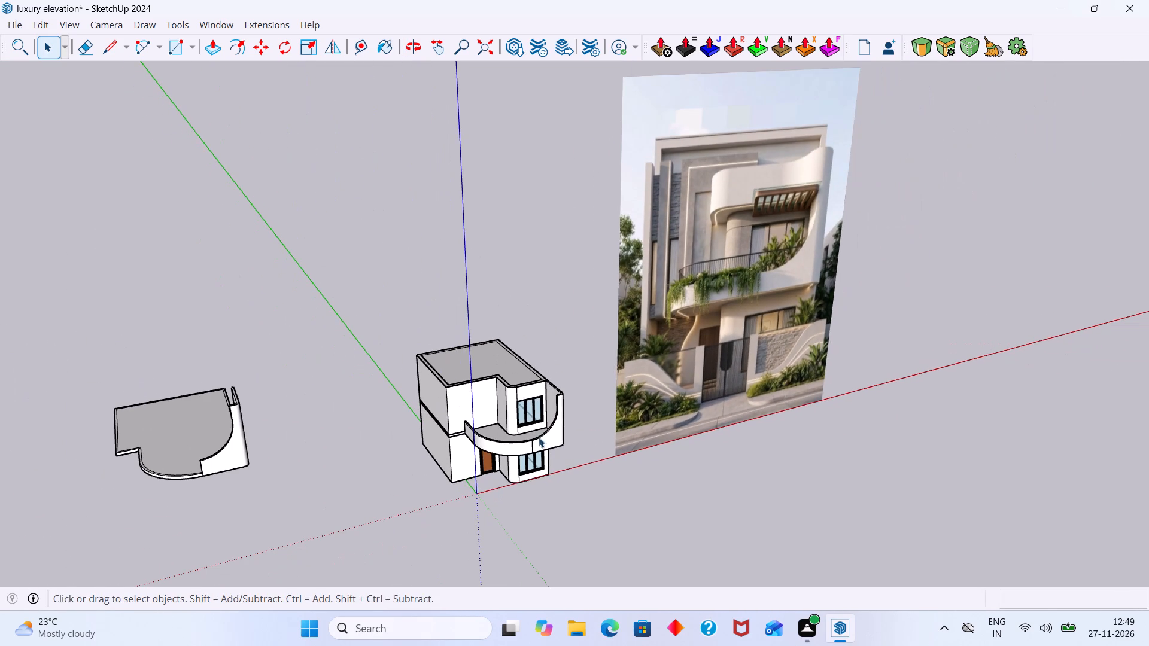
scroll(559, 391, up, 3)
scroll(544, 383, down, 2)
middle_drag(532, 388, 484, 404)
scroll(490, 368, up, 7)
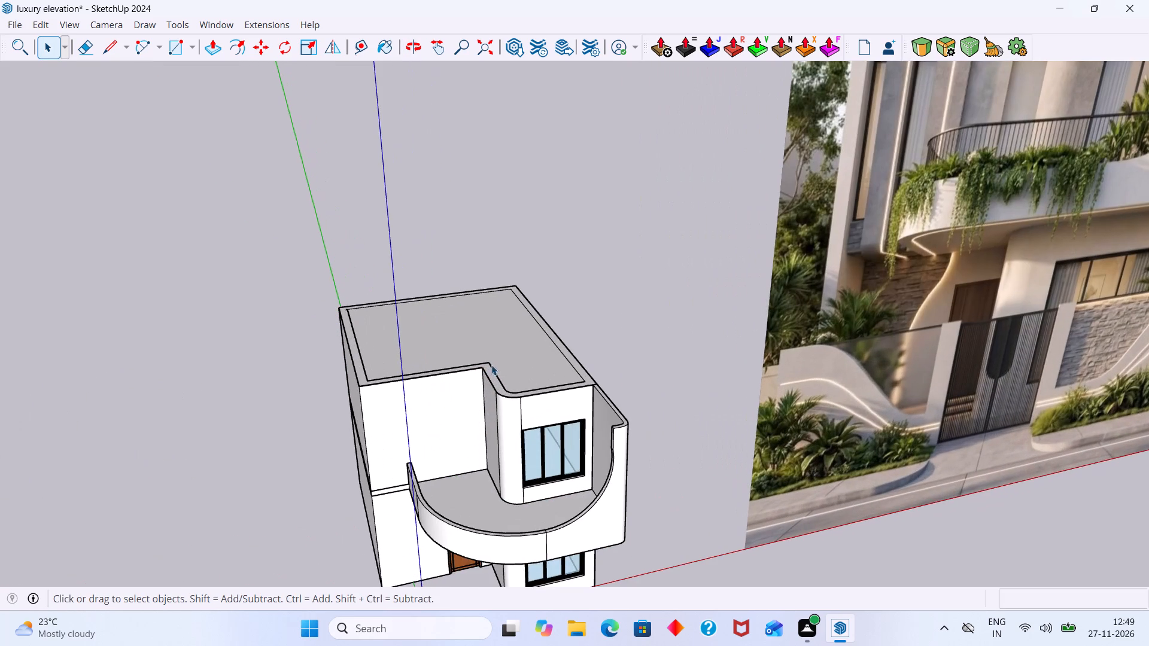
scroll(503, 368, down, 5)
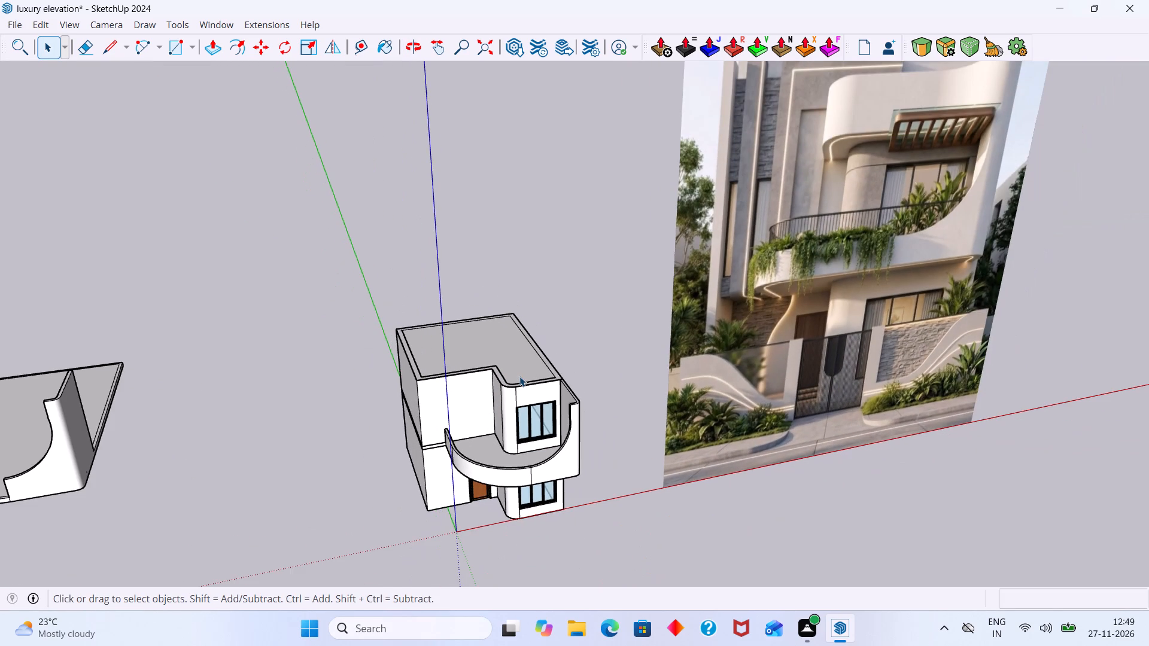
scroll(497, 389, up, 5)
middle_drag(522, 381, 597, 373)
scroll(561, 369, up, 6)
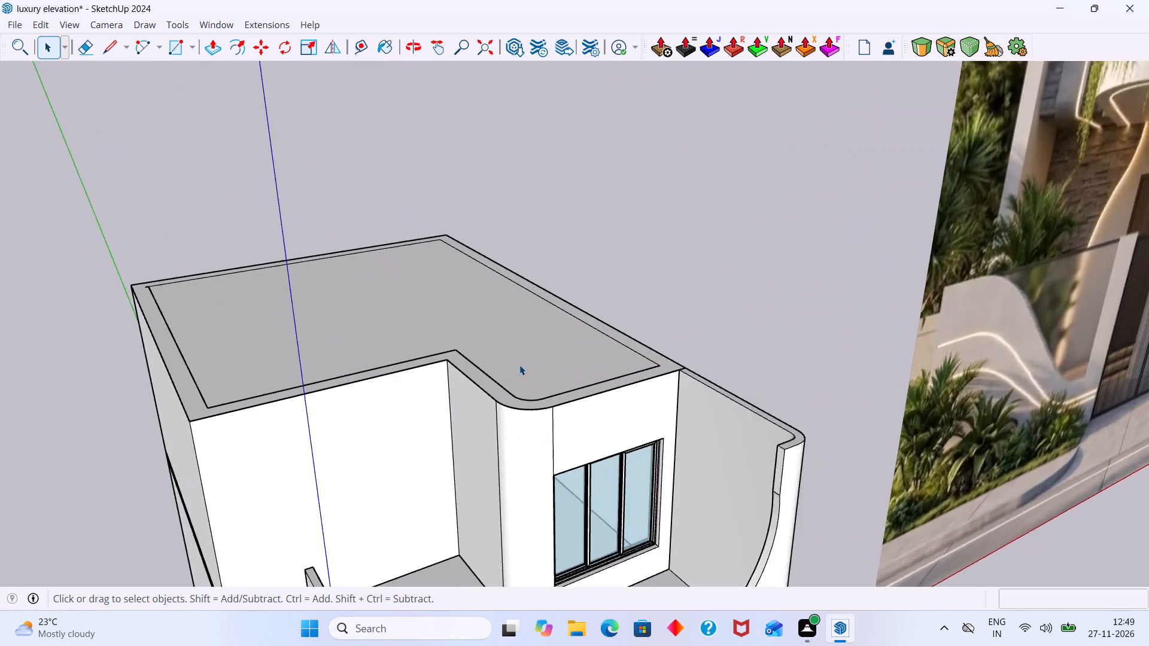
scroll(519, 365, up, 3)
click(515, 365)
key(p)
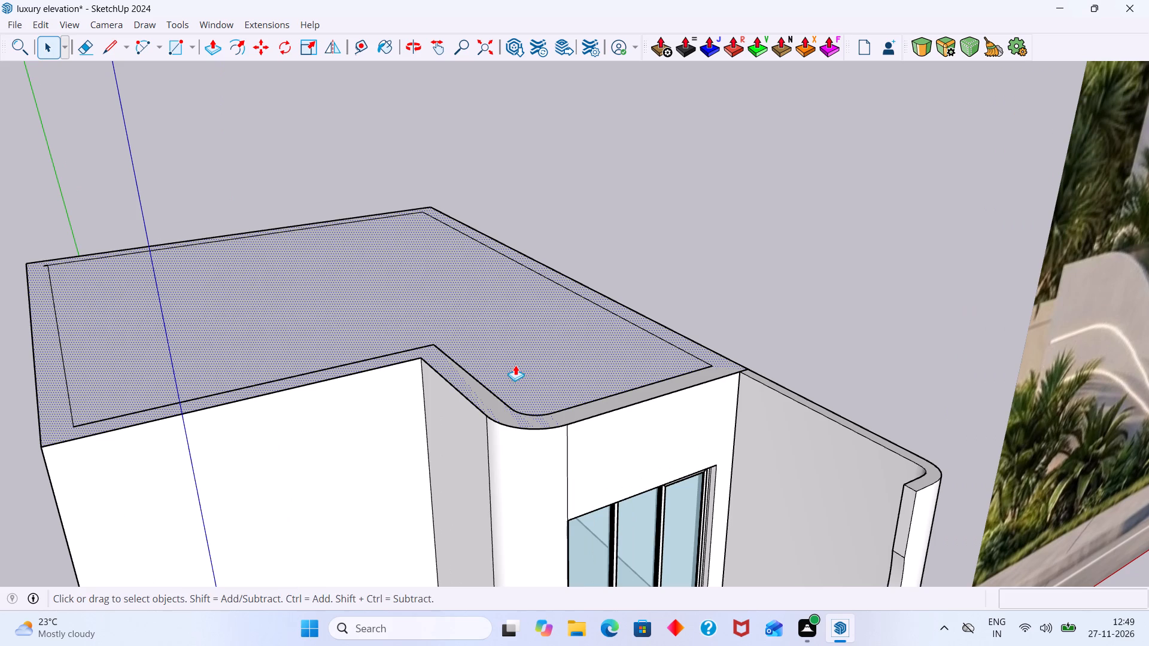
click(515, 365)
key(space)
Make the stepped roof face and its boundary edges into a group.
double_click(517, 349)
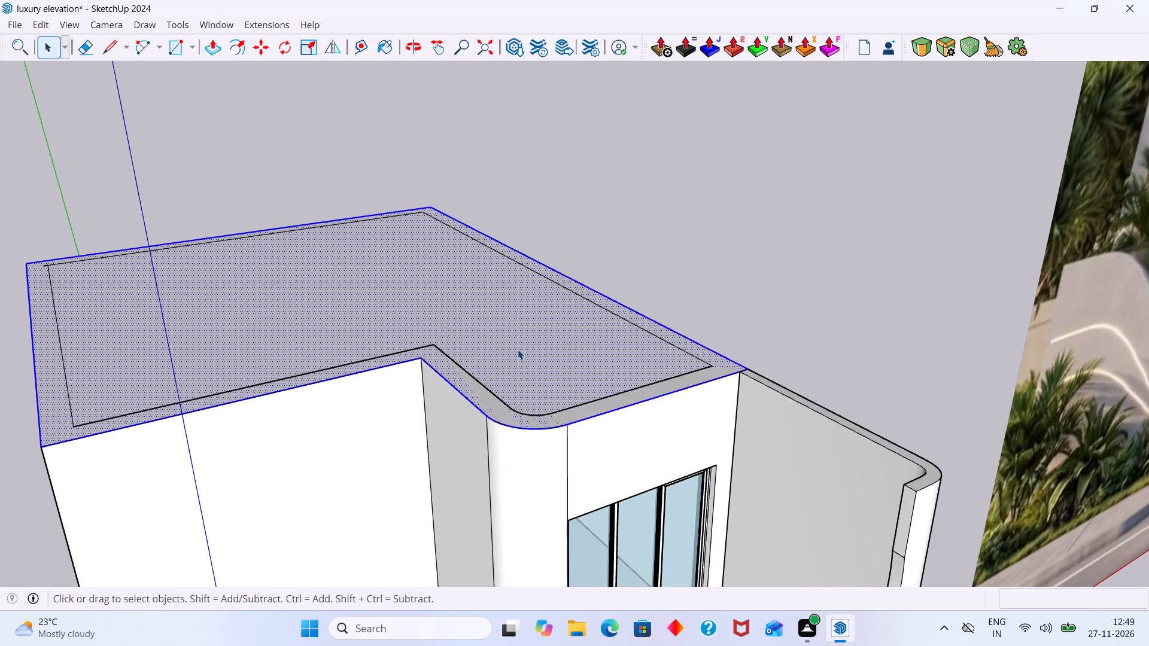
right_click(518, 353)
click(574, 148)
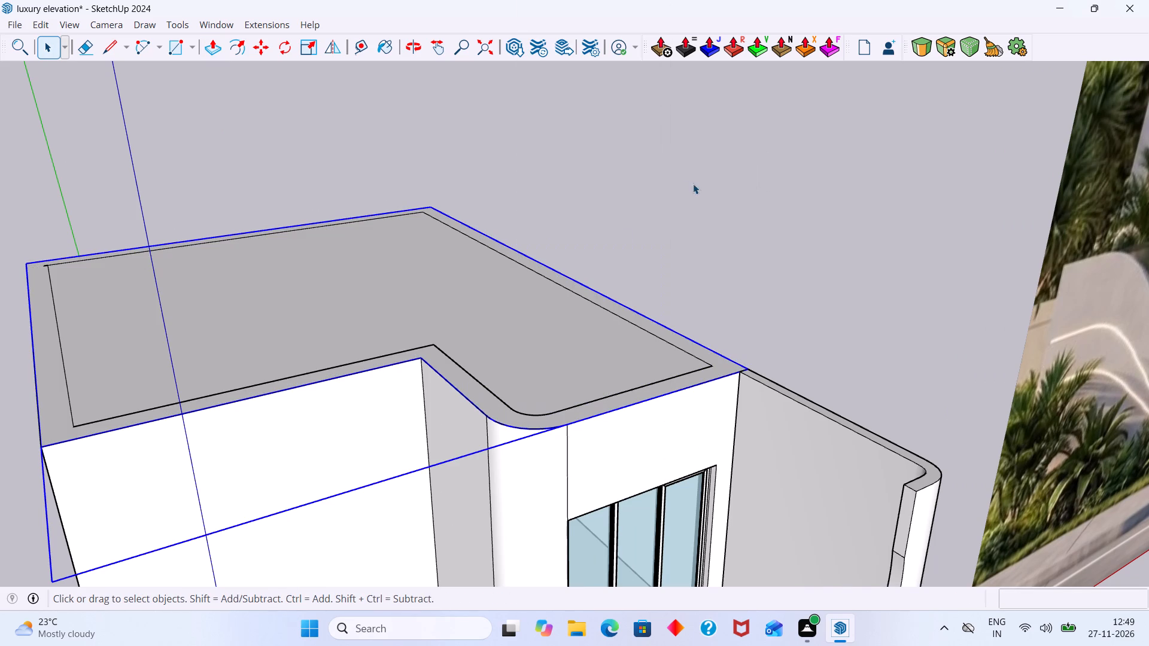
Inside the roof group, extrude the roof face upward by 6" into a slab and leave the group.
double_click(517, 316)
double_click(524, 331)
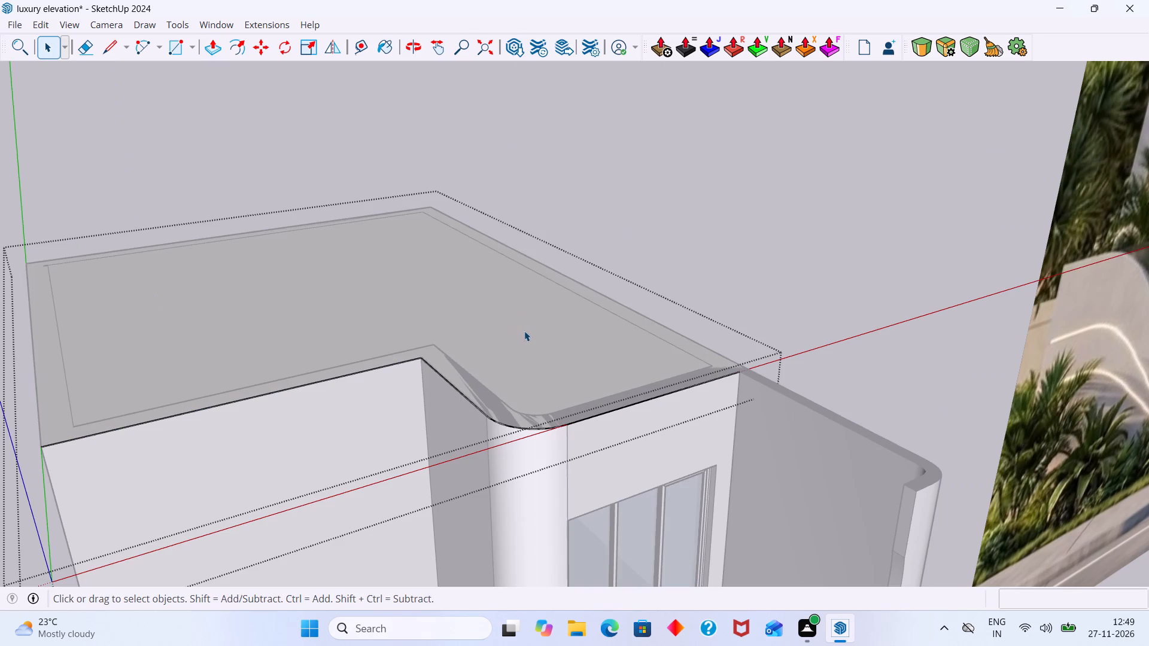
key(p)
click(524, 334)
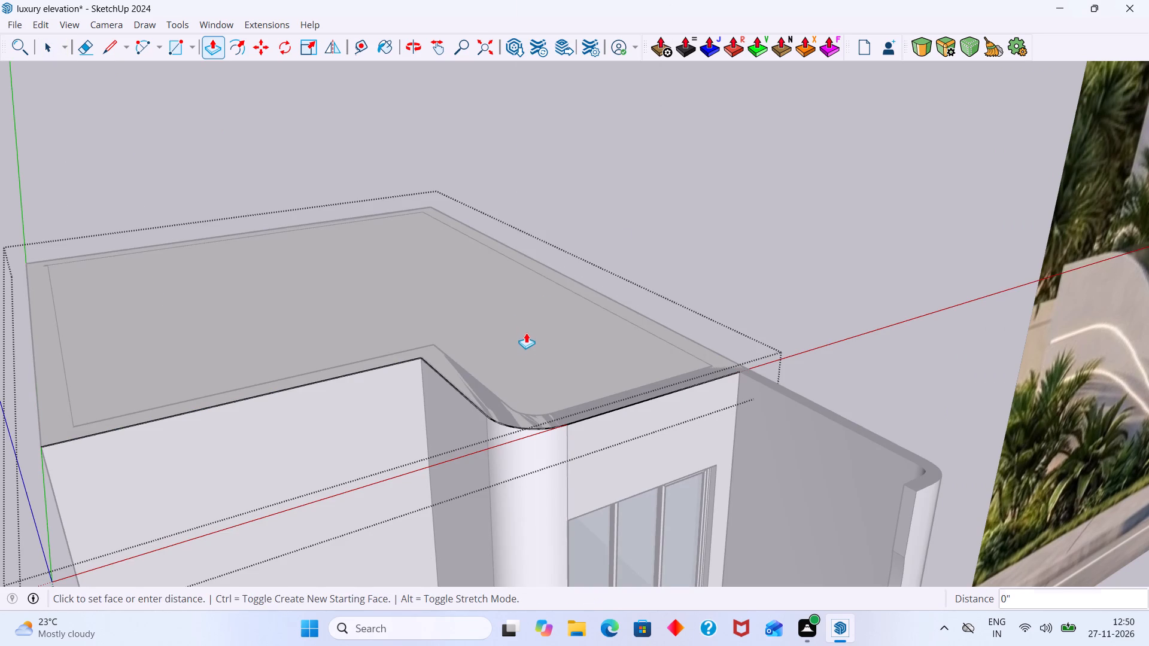
text(6")
key(Return)
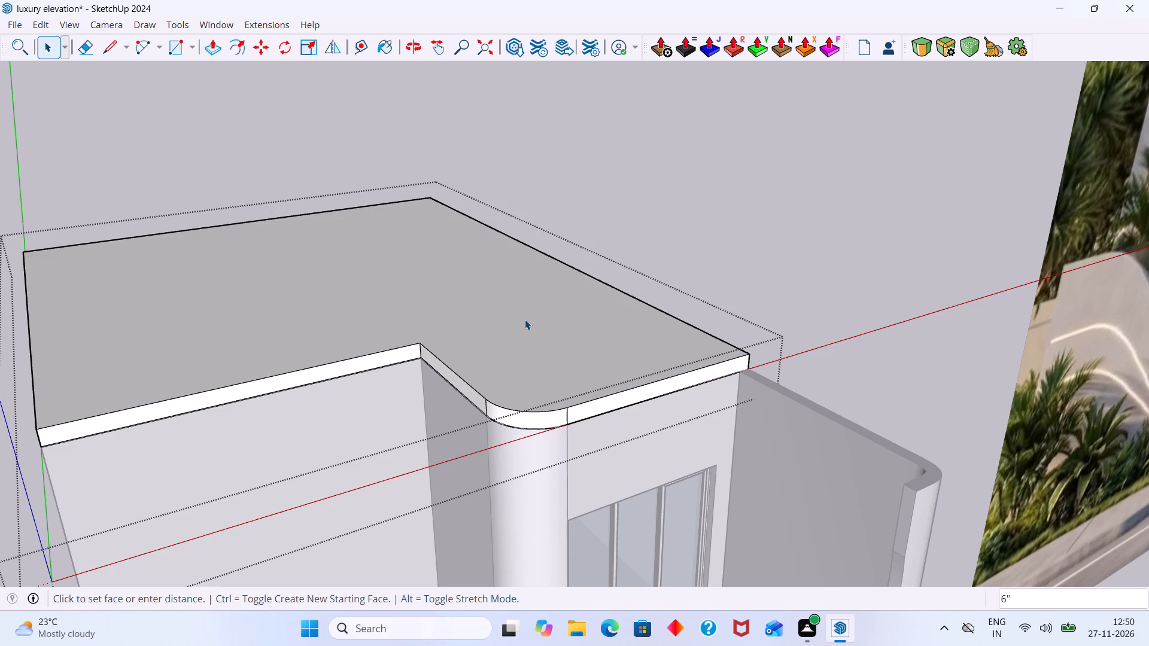
key(space)
click(761, 206)
Inside the roof group, extend the slab's straight, curved and front edge faces on the balcony side outward about 3' 11" with Round Push Pull.
scroll(565, 309, down, 4)
middle_drag(484, 379, 666, 316)
scroll(622, 327, up, 5)
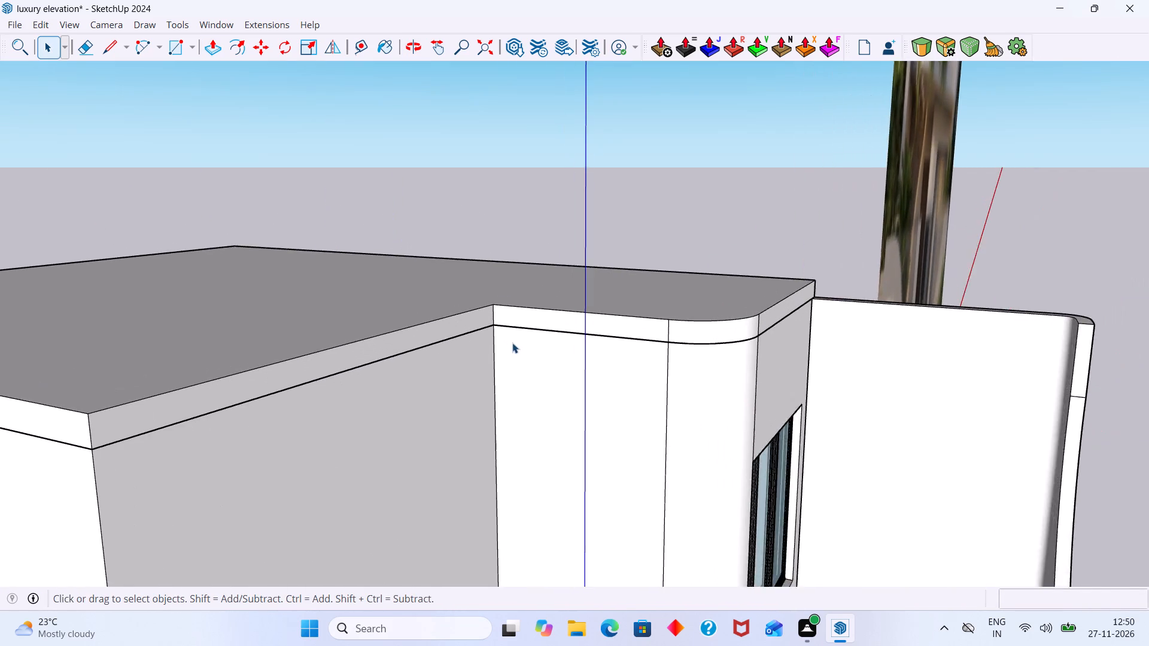
scroll(512, 343, up, 2)
click(531, 315)
double_click(532, 315)
click(540, 317)
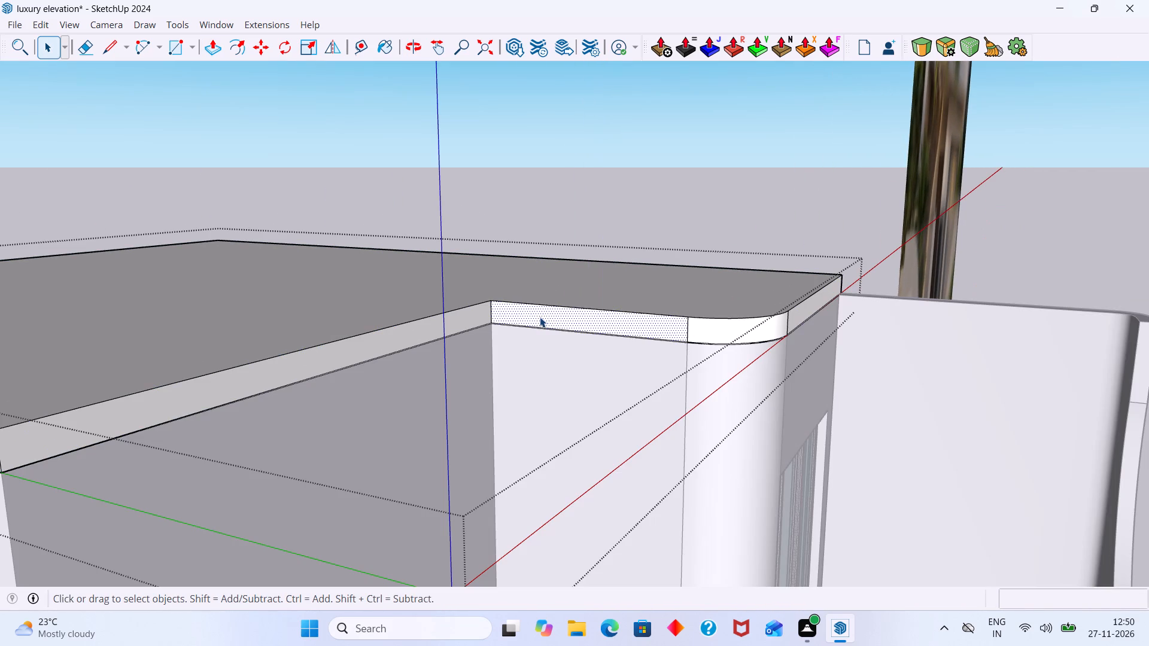
shift+middle_drag(643, 340, 464, 370)
shift+scroll(560, 352, up, 2)
shift+click(561, 355)
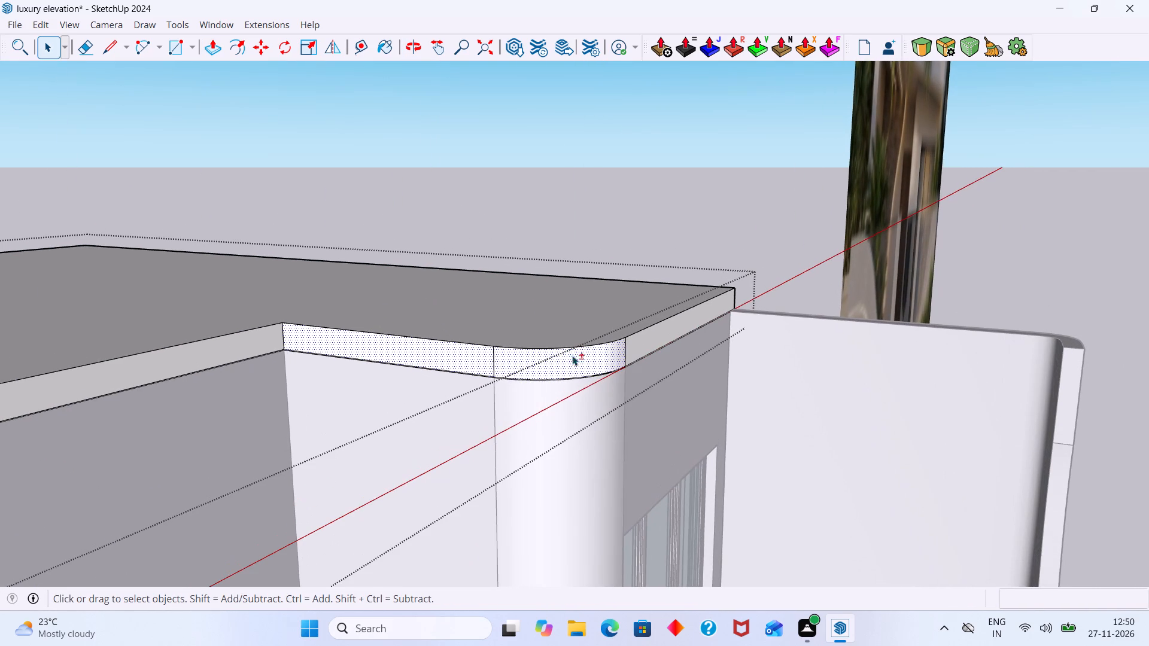
shift+click(658, 339)
scroll(654, 337, down, 18)
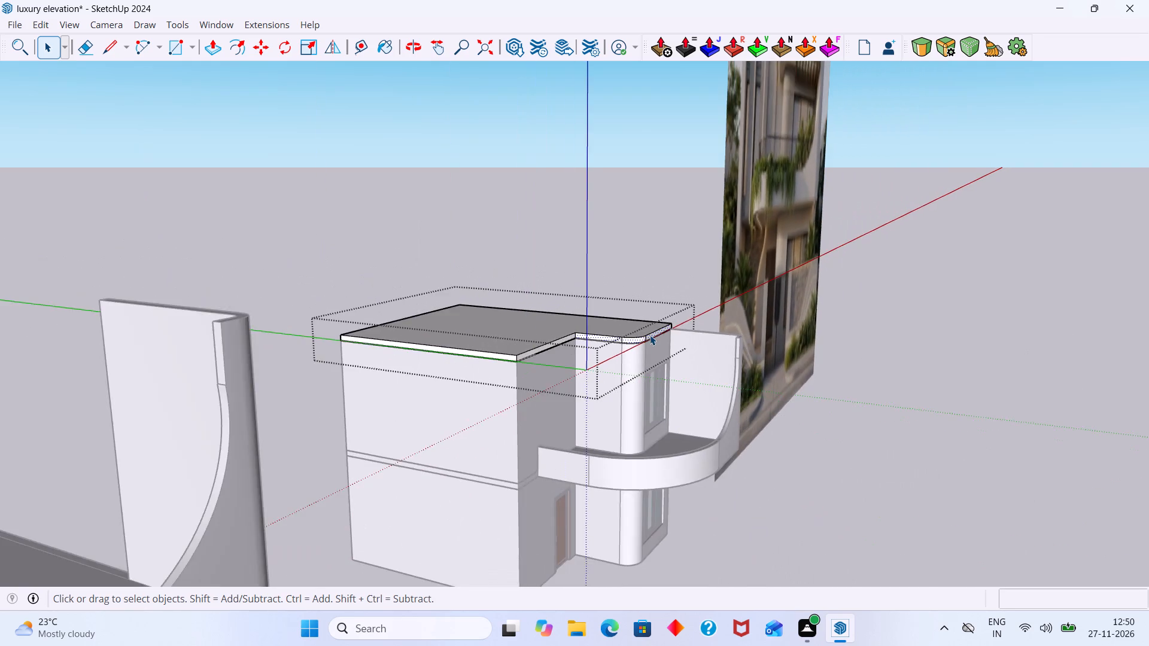
middle_drag(650, 335, 575, 354)
scroll(578, 352, down, 10)
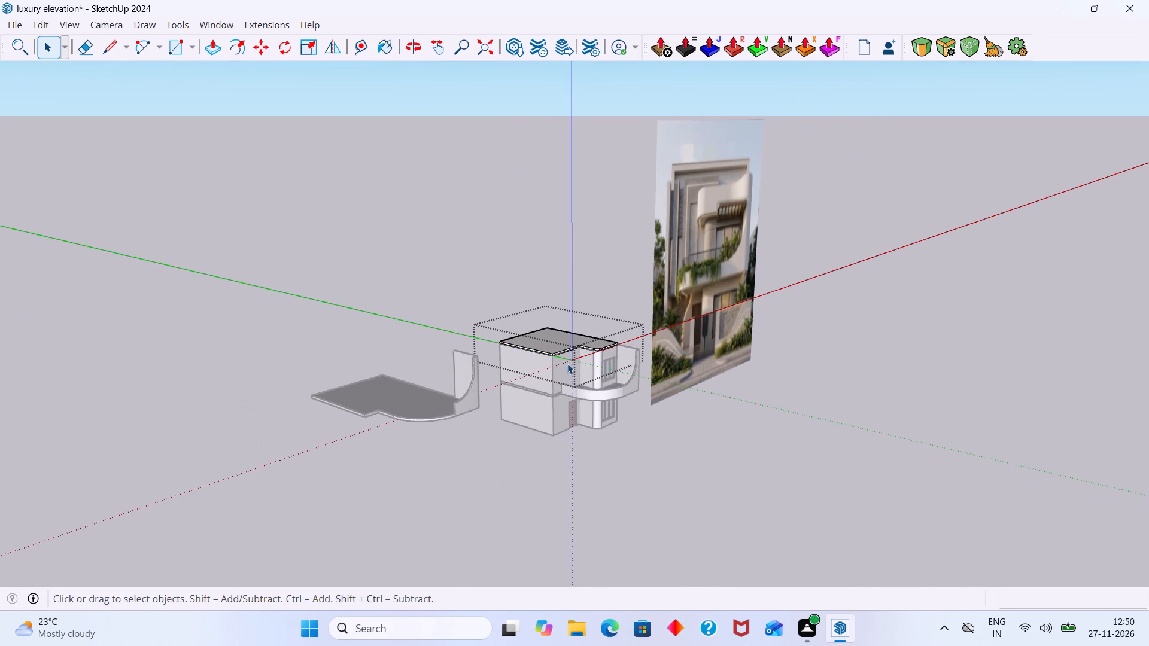
scroll(597, 356, up, 13)
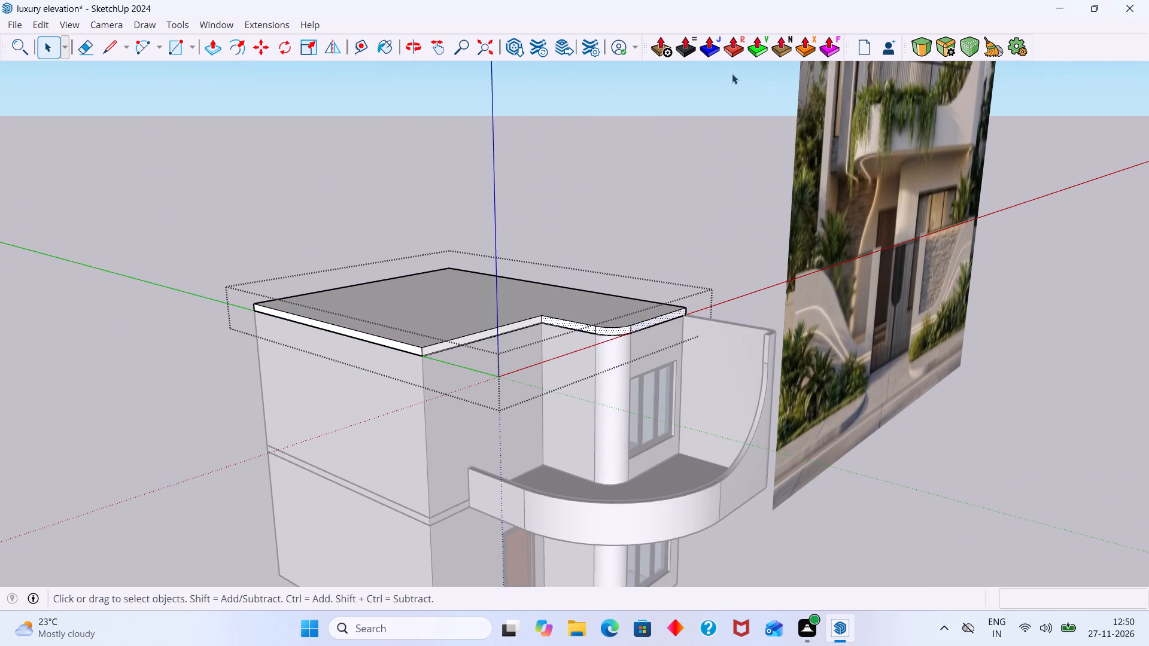
click(738, 48)
scroll(583, 282, up, 10)
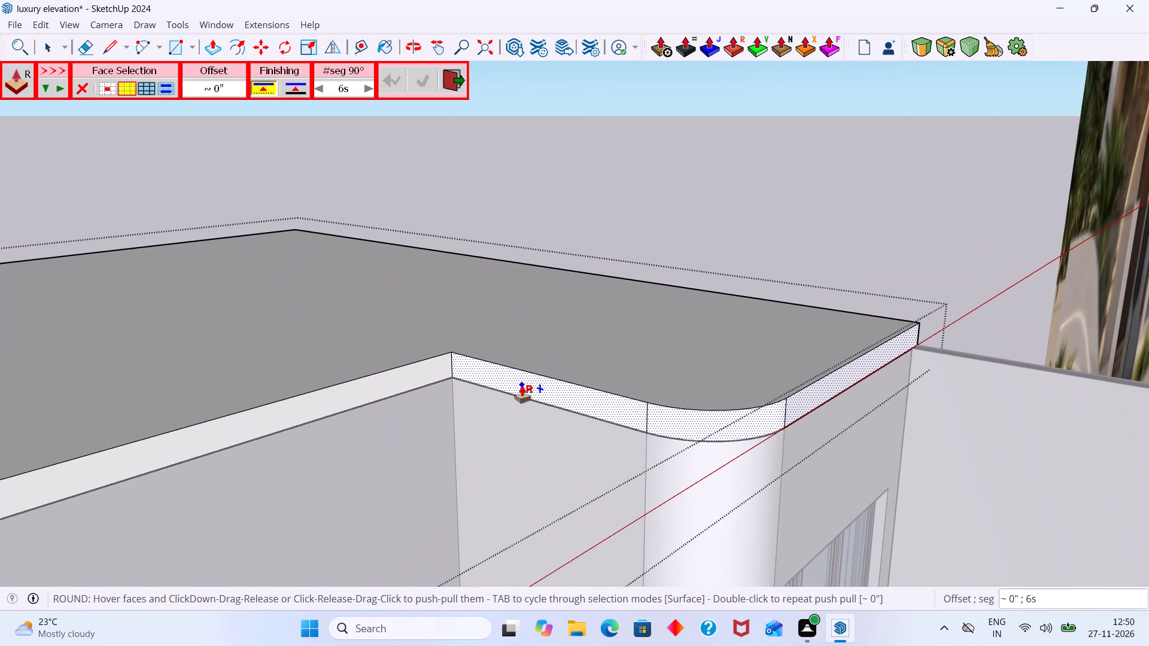
click(522, 386)
scroll(478, 412, down, 16)
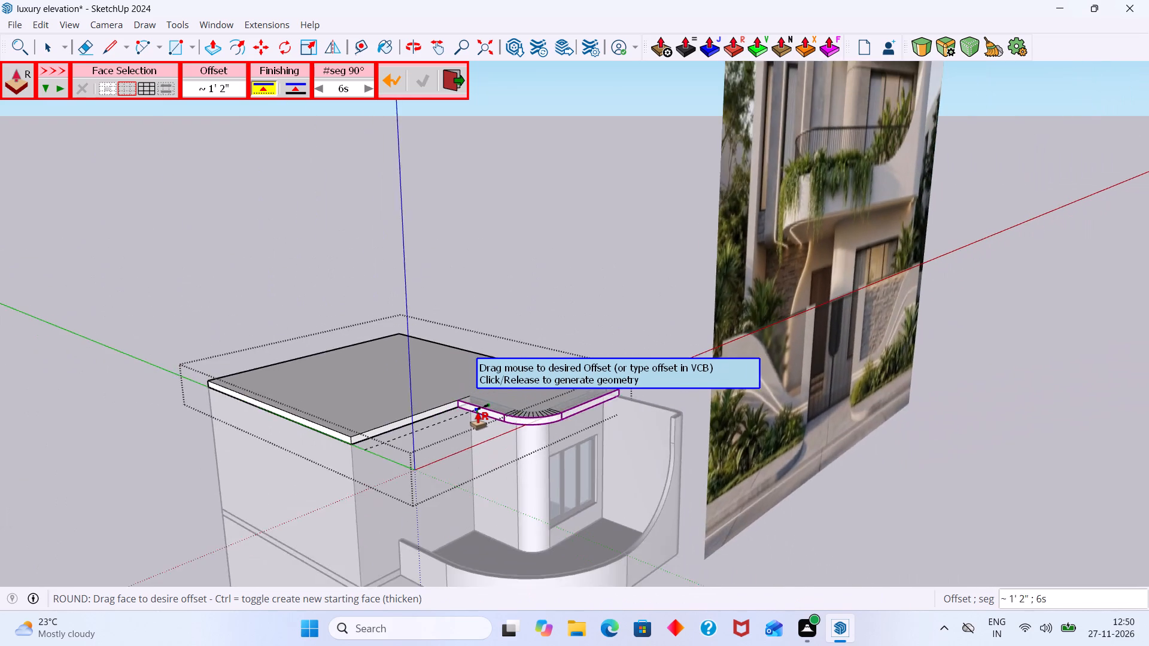
scroll(478, 413, down, 2)
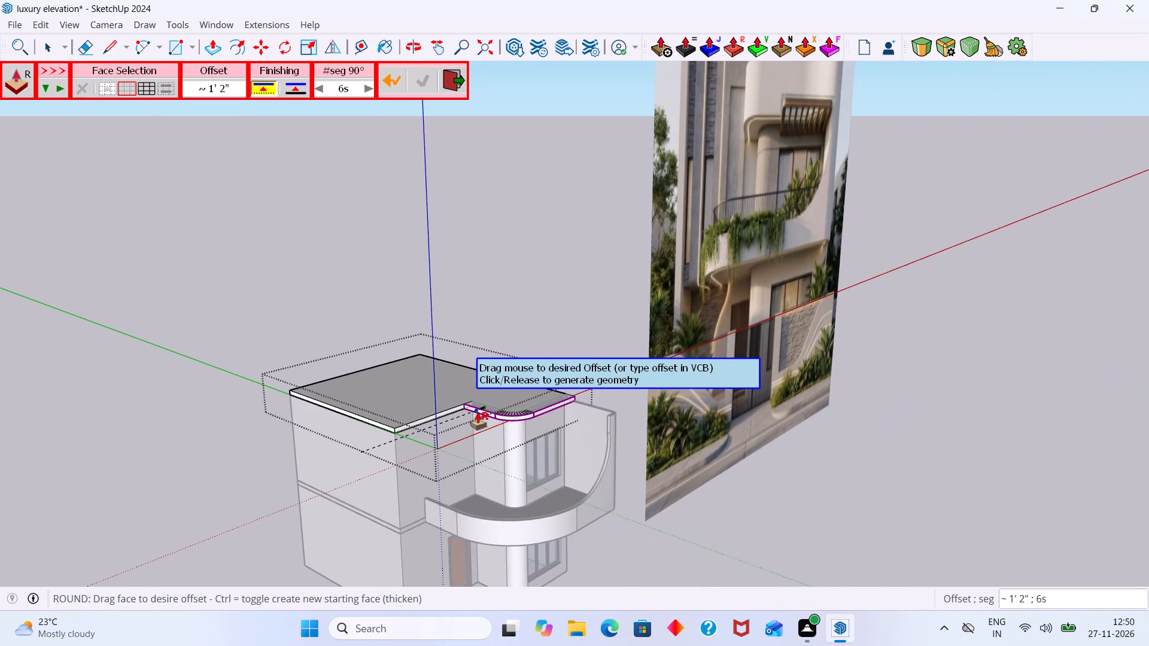
scroll(478, 413, down, 4)
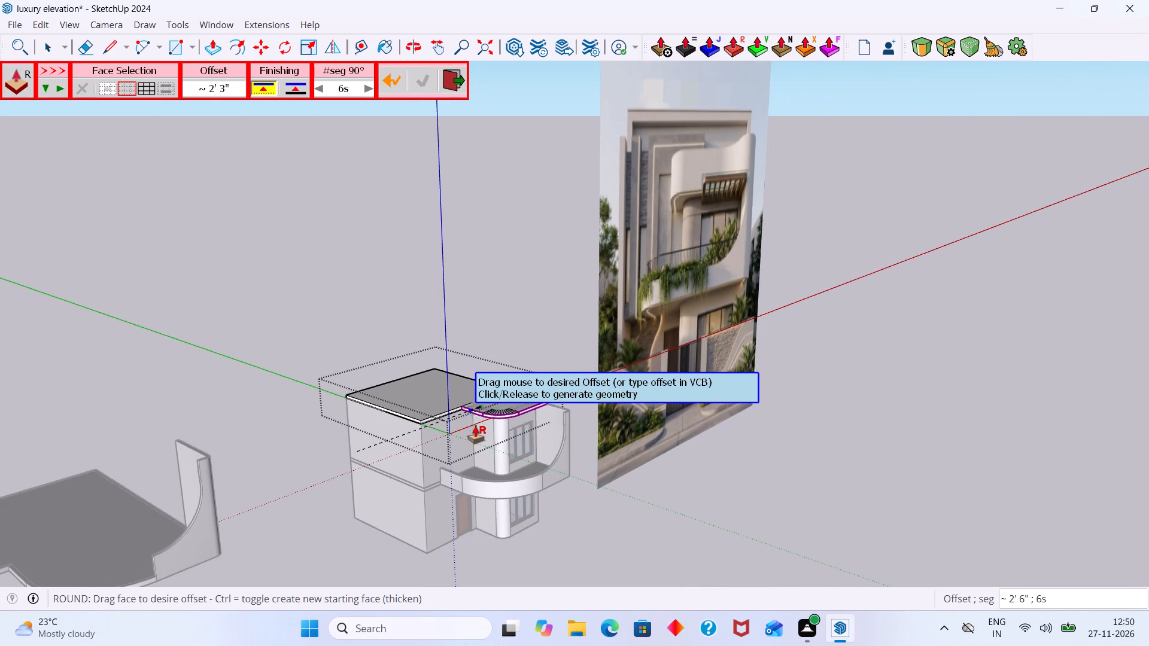
middle_drag(475, 427, 418, 487)
scroll(470, 427, up, 3)
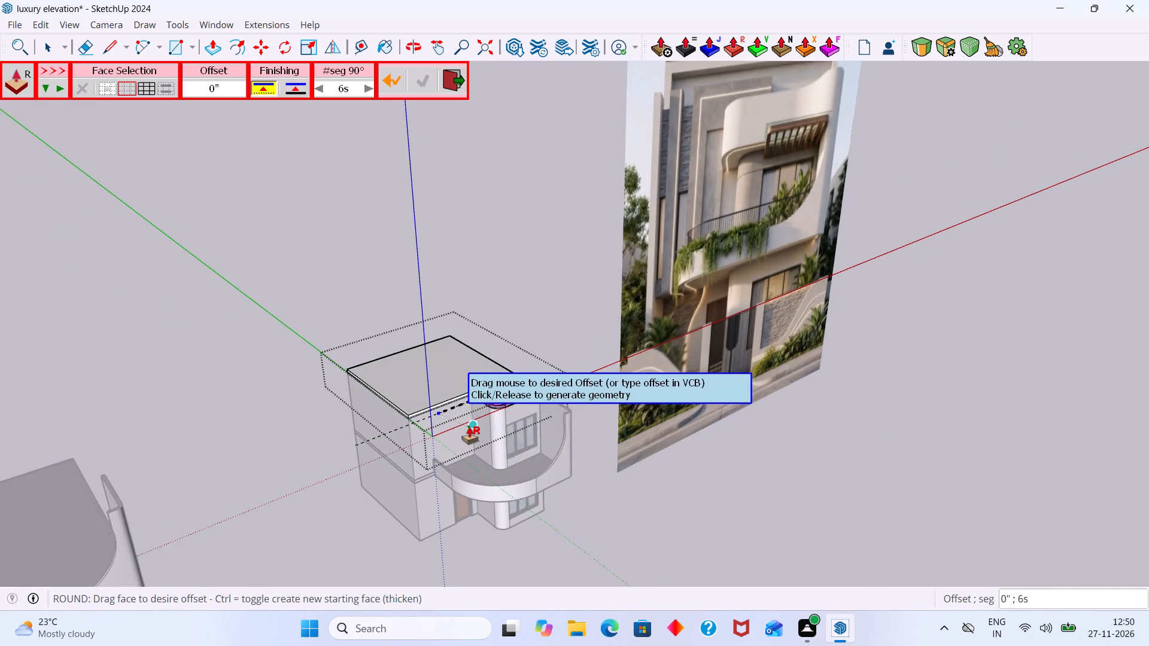
scroll(469, 427, up, 3)
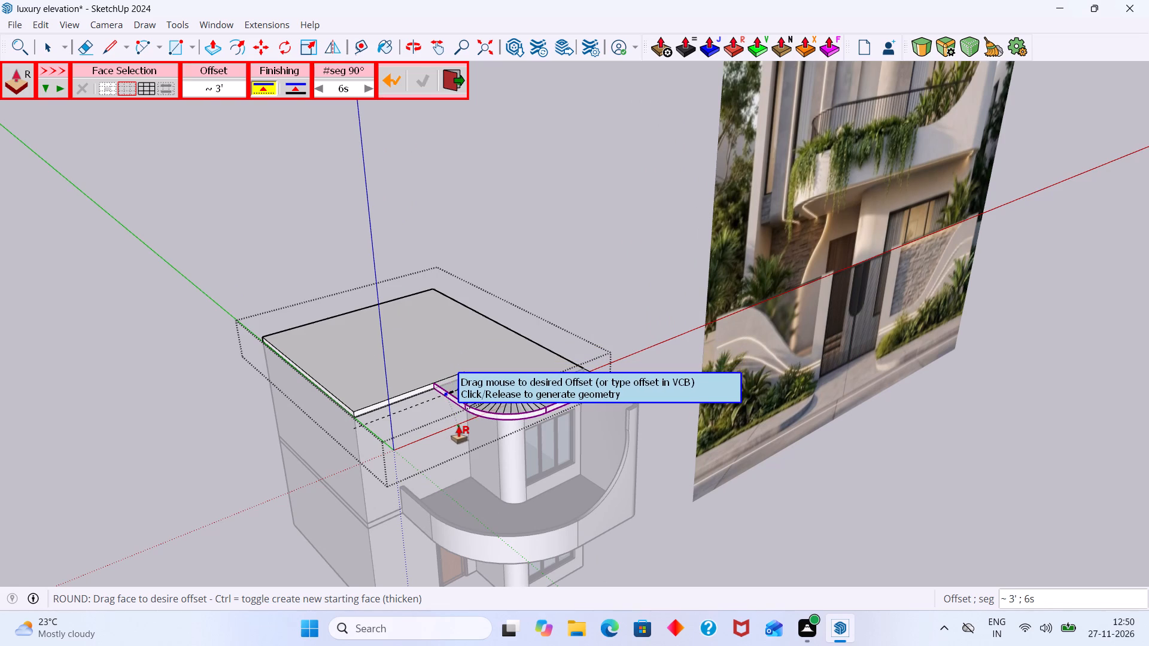
click(450, 436)
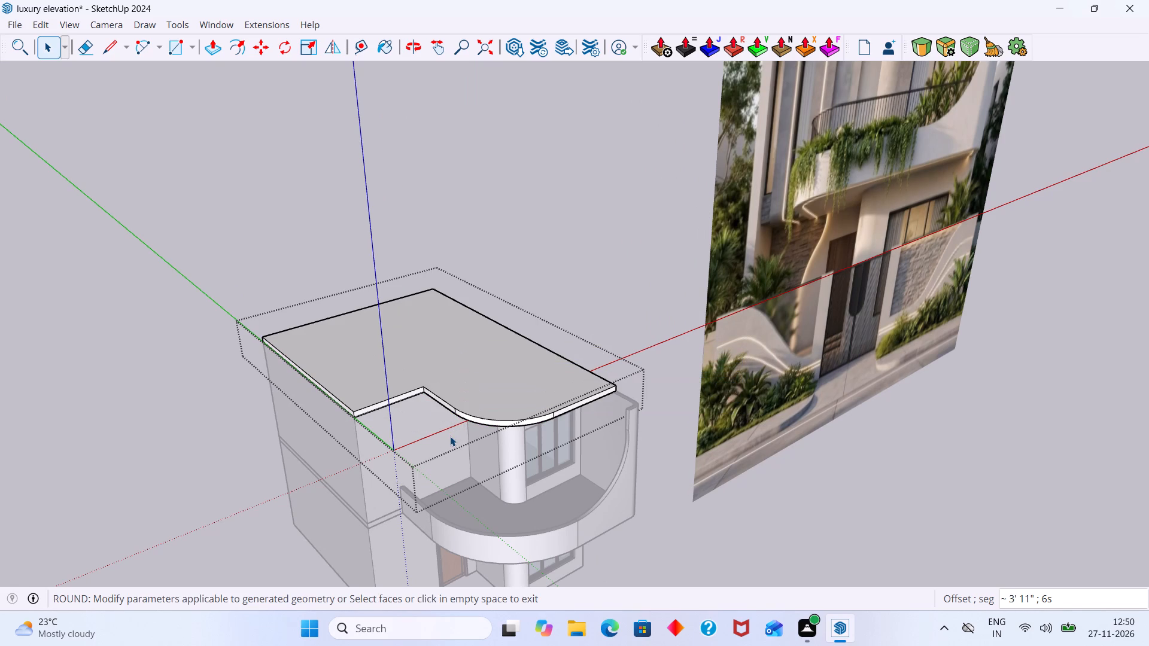
key(space)
click(692, 263)
Compare the house model with the reference image from several angles, examining the roof overhang above the balcony.
scroll(543, 368, up, 3)
middle_drag(546, 396, 485, 245)
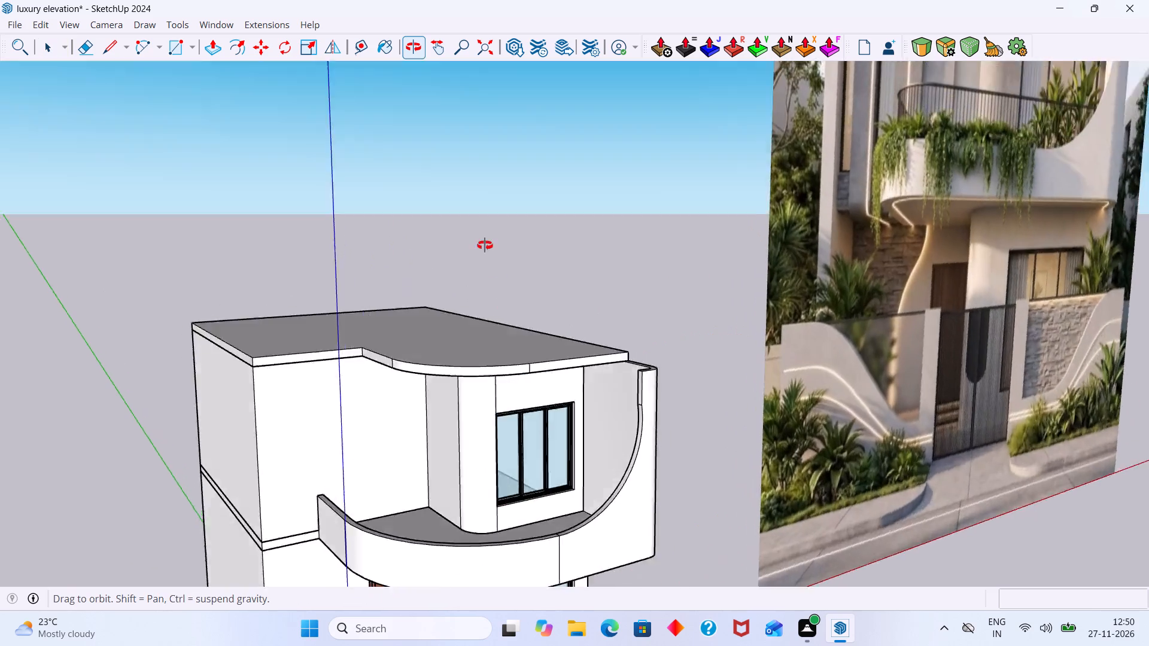
middle_drag(485, 245, 478, 153)
scroll(487, 194, down, 9)
middle_drag(507, 251, 496, 333)
scroll(507, 321, down, 9)
scroll(778, 164, up, 3)
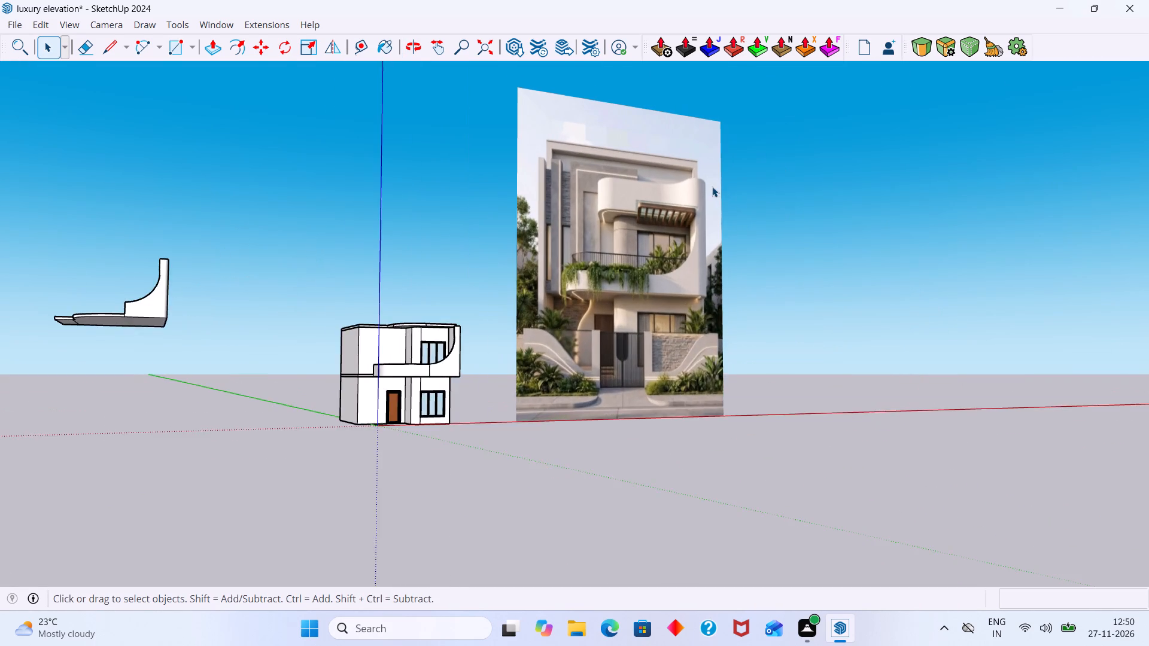
scroll(712, 187, up, 2)
middle_drag(396, 386, 377, 467)
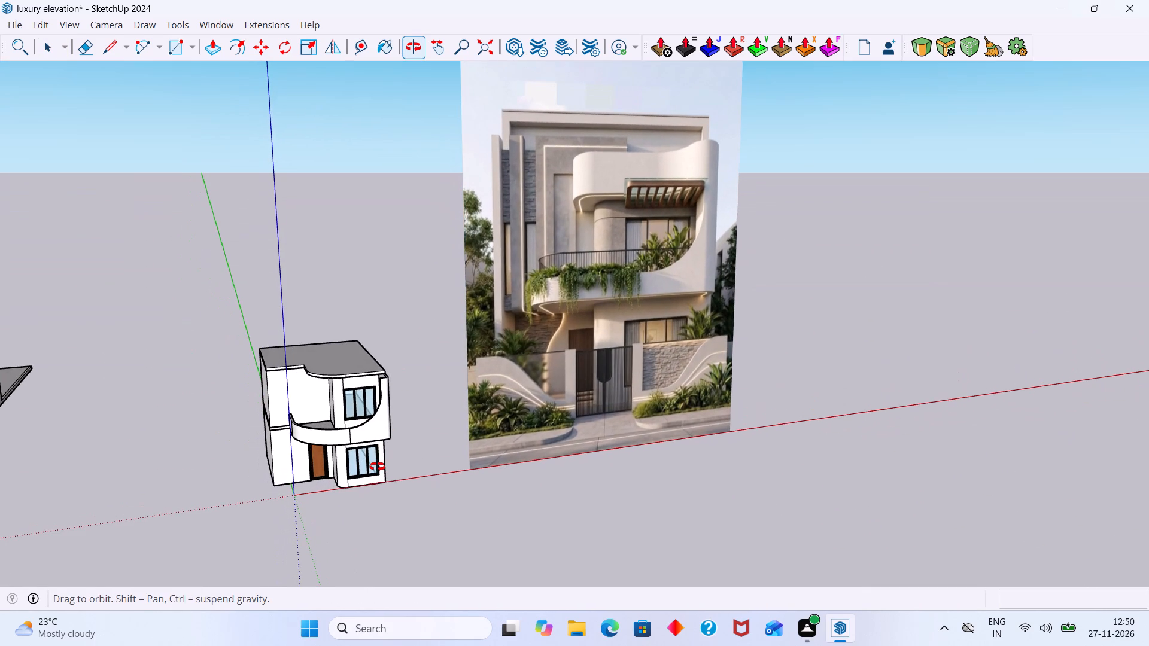
middle_drag(377, 467, 372, 464)
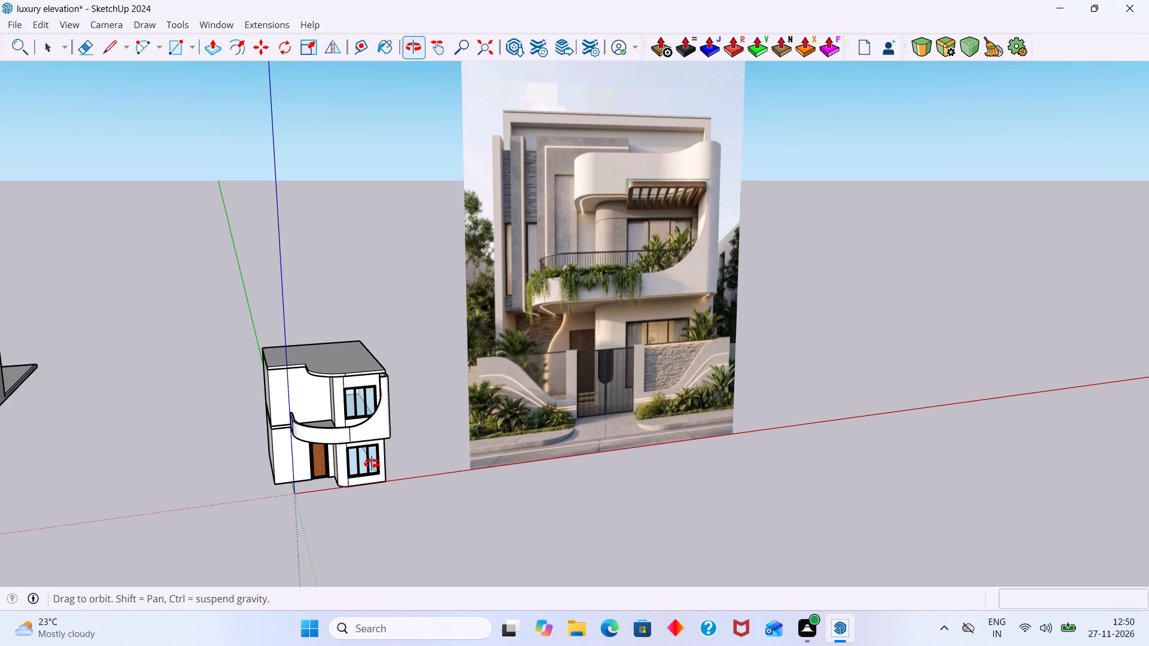
middle_drag(372, 464, 371, 464)
shift+middle_drag(378, 461, 369, 513)
scroll(346, 437, up, 2)
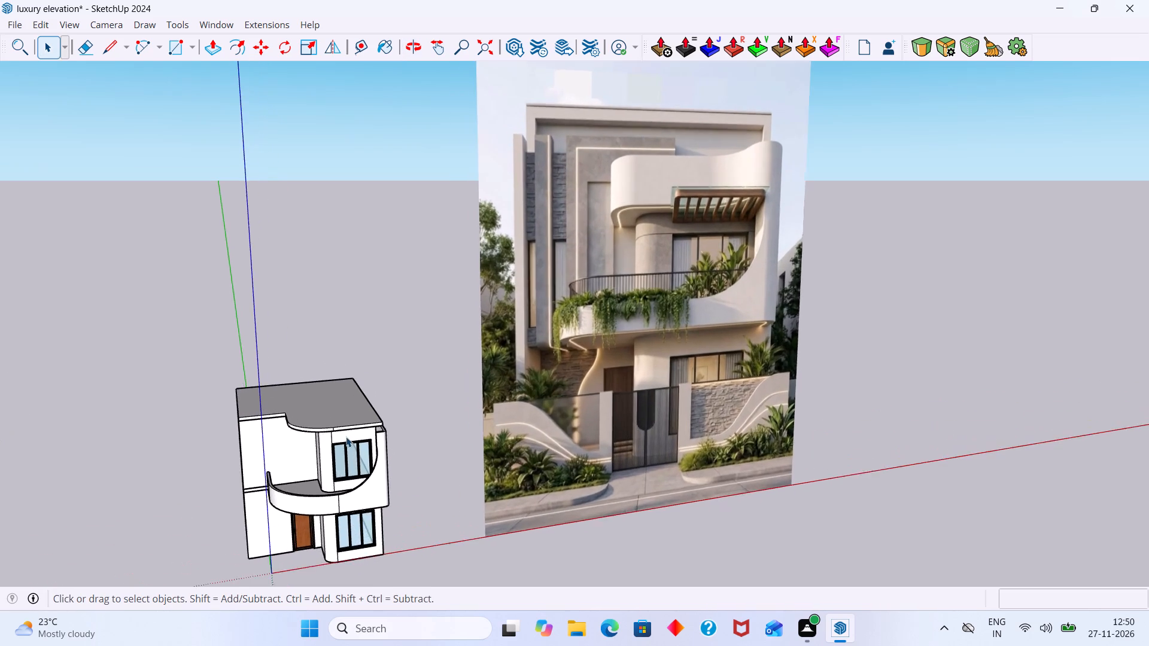
scroll(346, 437, up, 3)
middle_drag(316, 423, 377, 450)
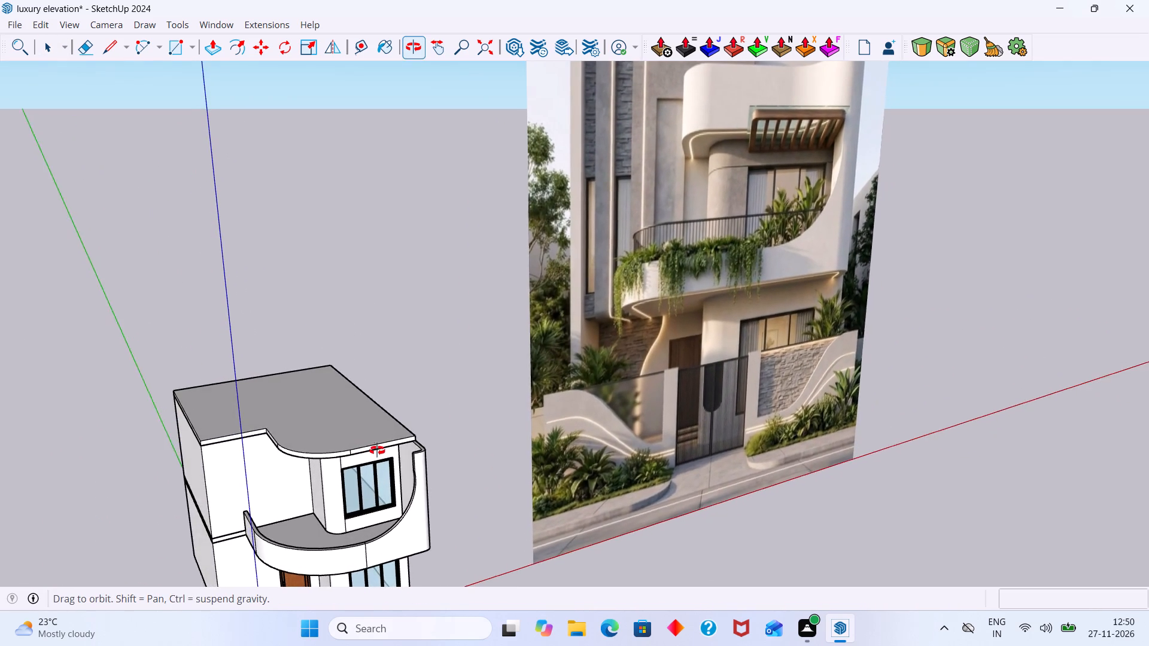
middle_drag(377, 450, 382, 450)
Open the balcony group for editing and select the top face of its tall curved side wall beside the roof slab.
middle_drag(432, 455, 269, 480)
scroll(342, 419, up, 16)
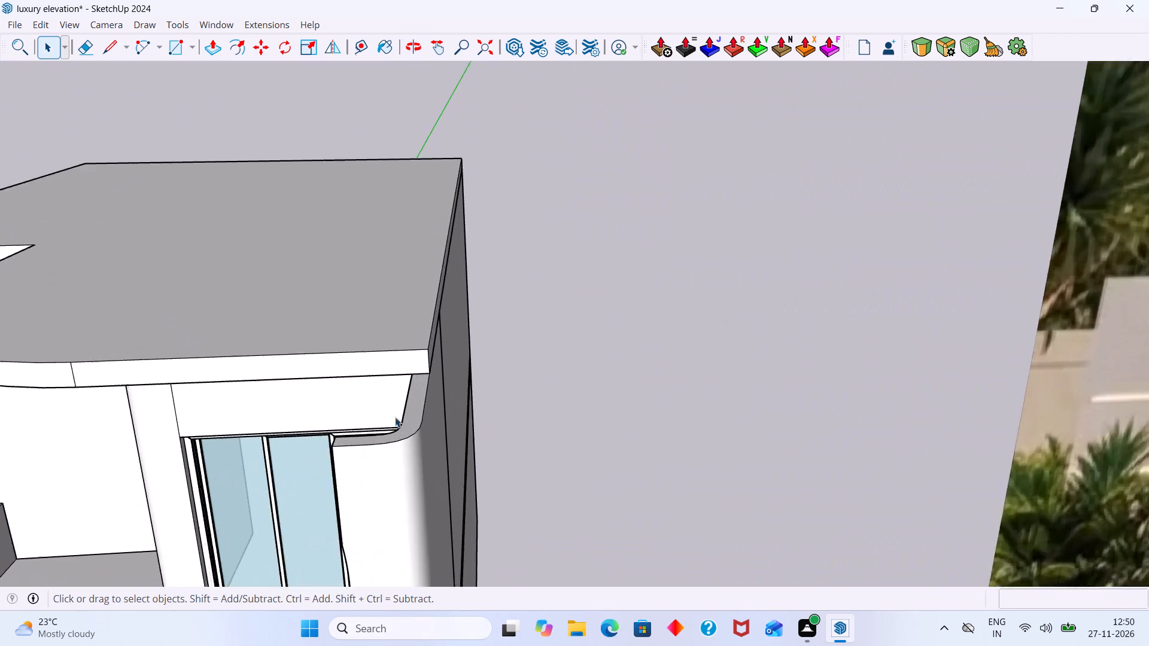
scroll(395, 417, up, 5)
middle_drag(418, 396, 284, 413)
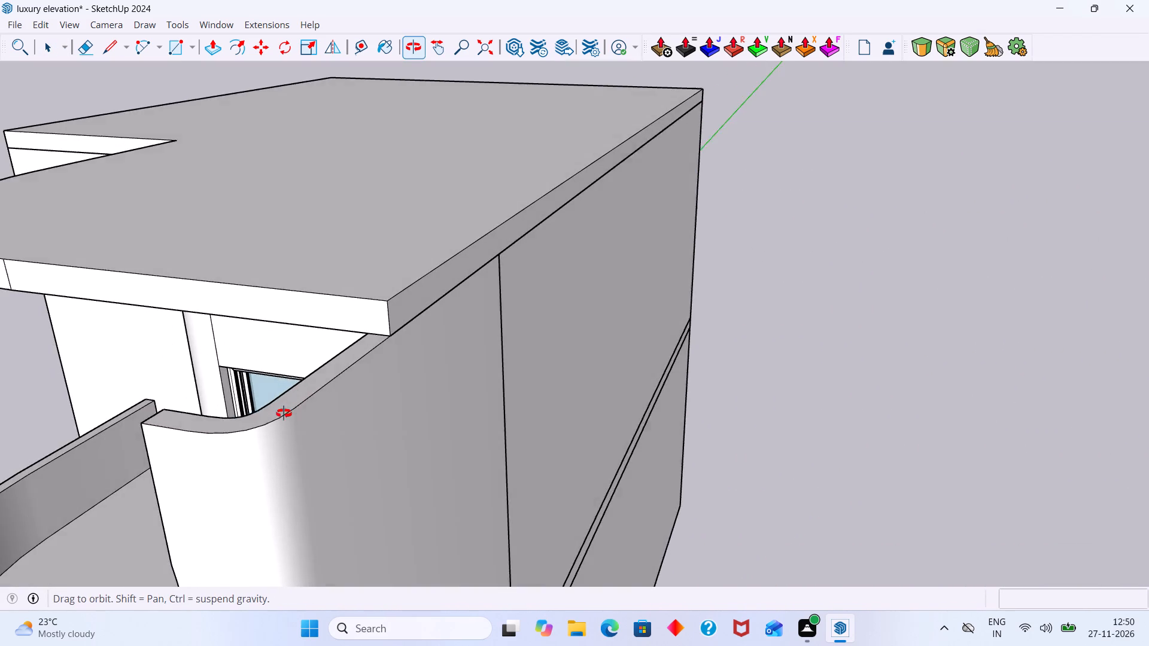
middle_drag(284, 413, 284, 410)
scroll(360, 339, up, 5)
middle_drag(394, 335, 415, 332)
scroll(378, 348, up, 4)
click(378, 348)
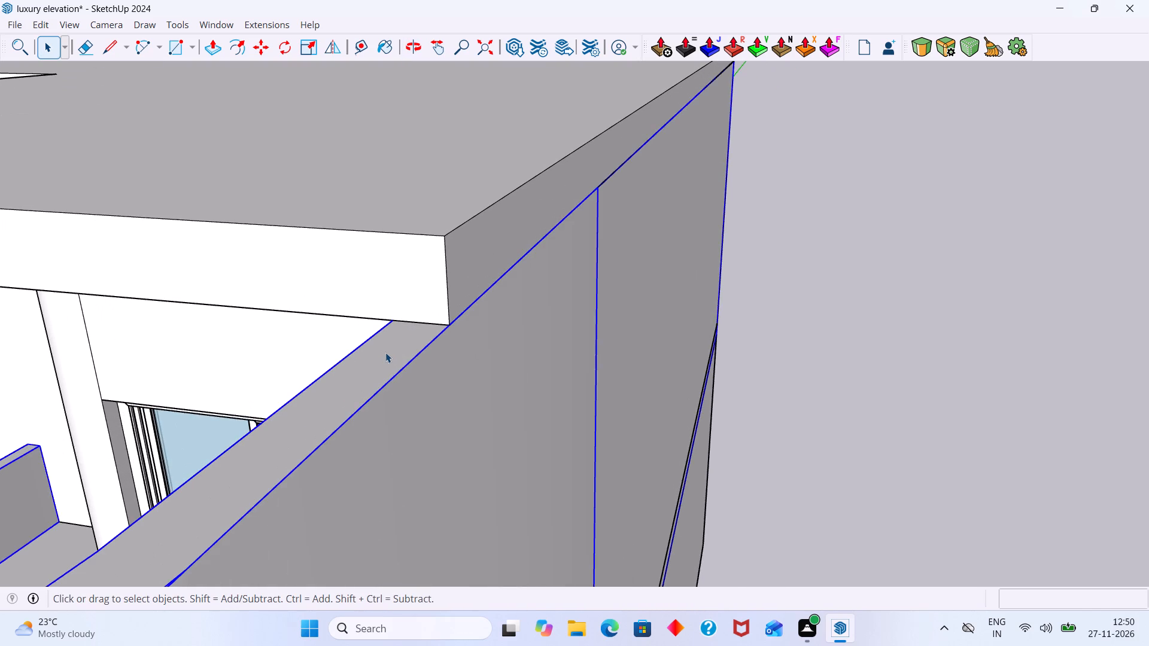
triple_click(385, 352)
click(390, 354)
click(391, 351)
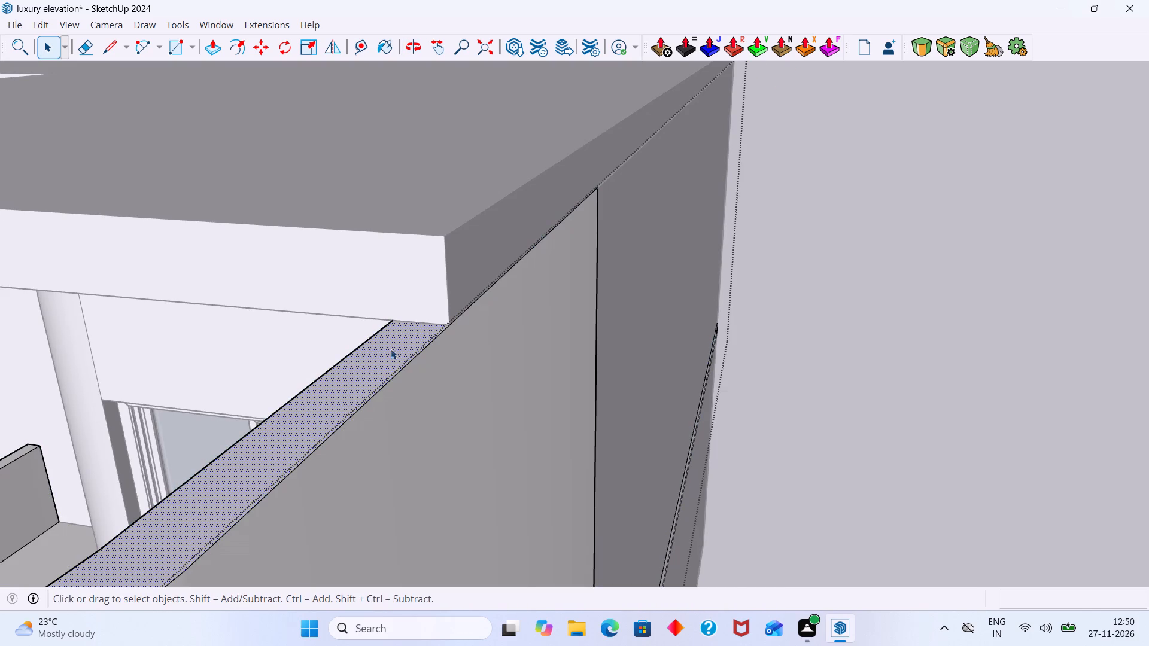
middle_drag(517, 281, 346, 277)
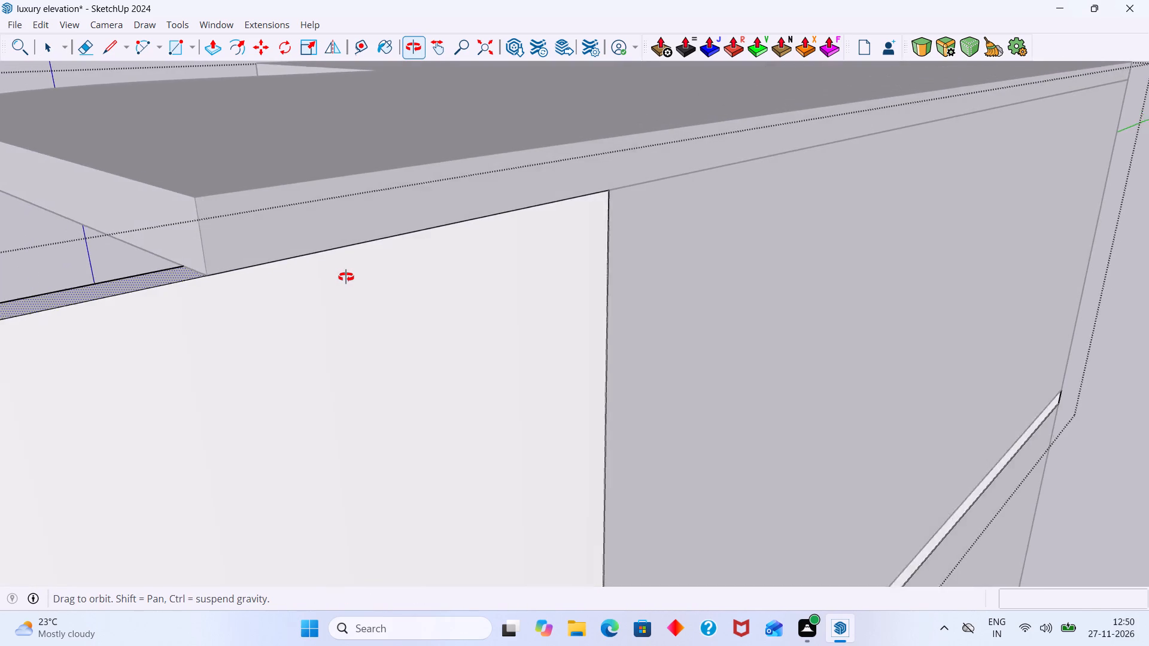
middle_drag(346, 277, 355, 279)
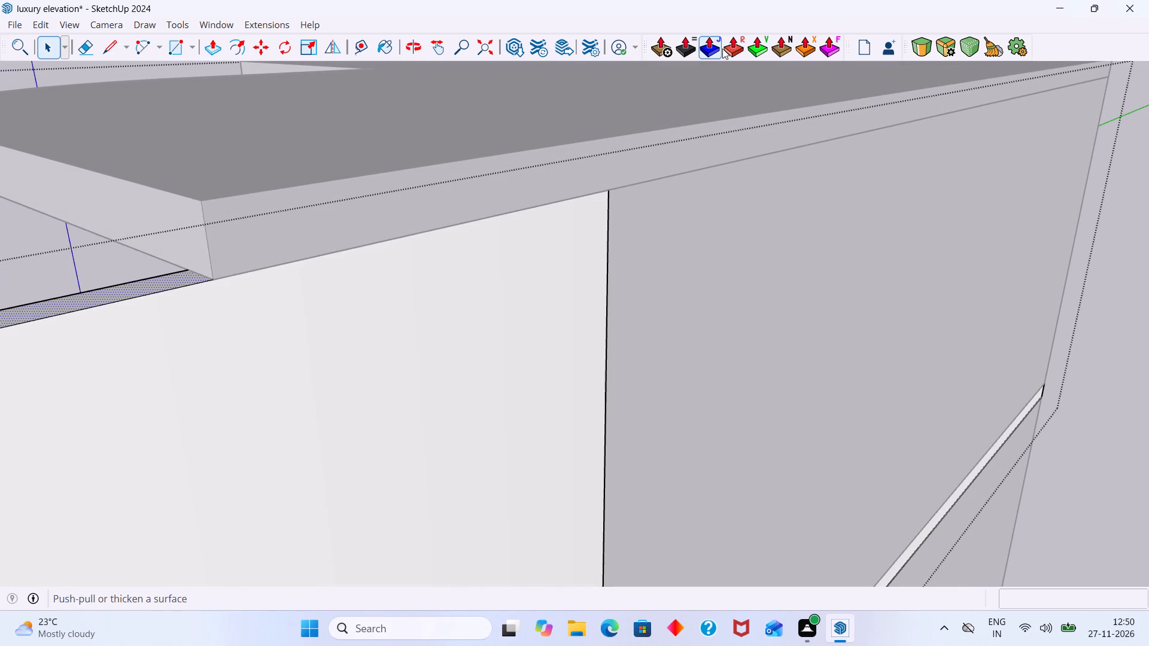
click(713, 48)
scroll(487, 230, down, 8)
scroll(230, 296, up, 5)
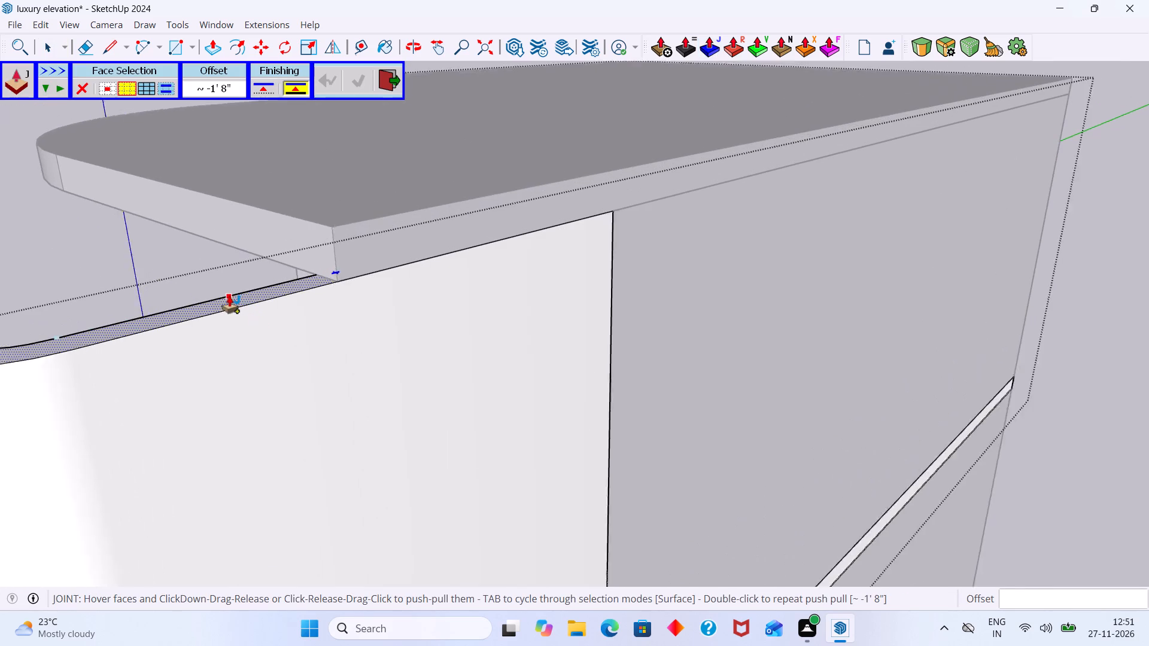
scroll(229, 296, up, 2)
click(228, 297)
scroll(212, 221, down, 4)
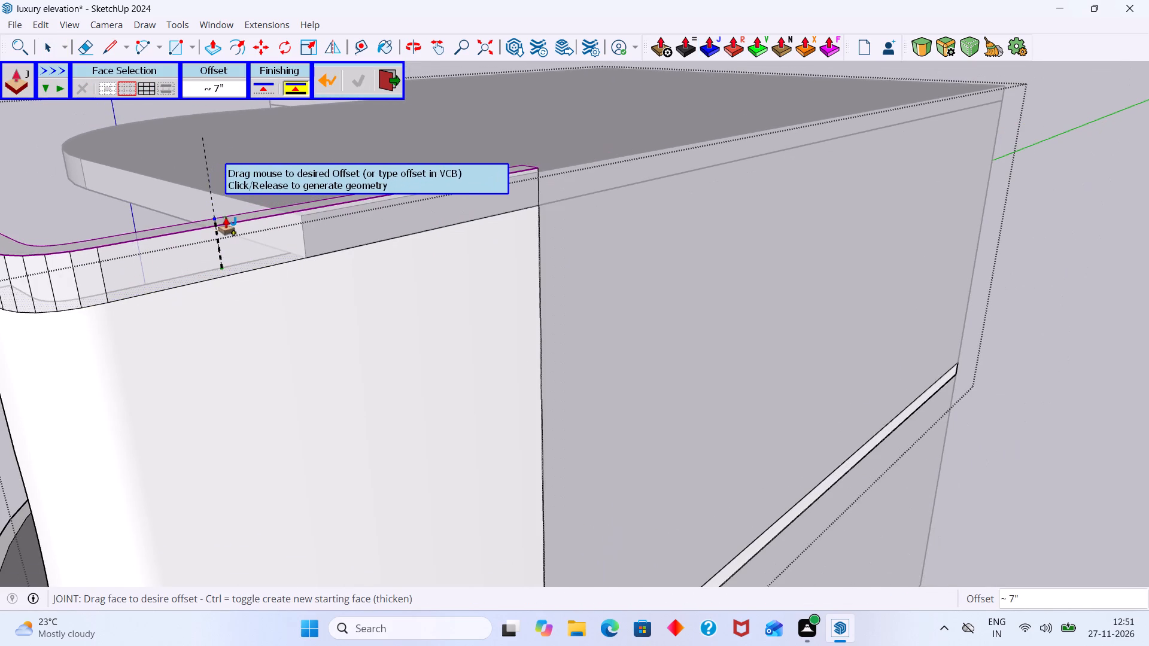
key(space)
Draw an edge across the side wall's top face along the roof slab's corner to separate the exposed front part.
scroll(291, 255, down, 11)
middle_drag(385, 312, 455, 382)
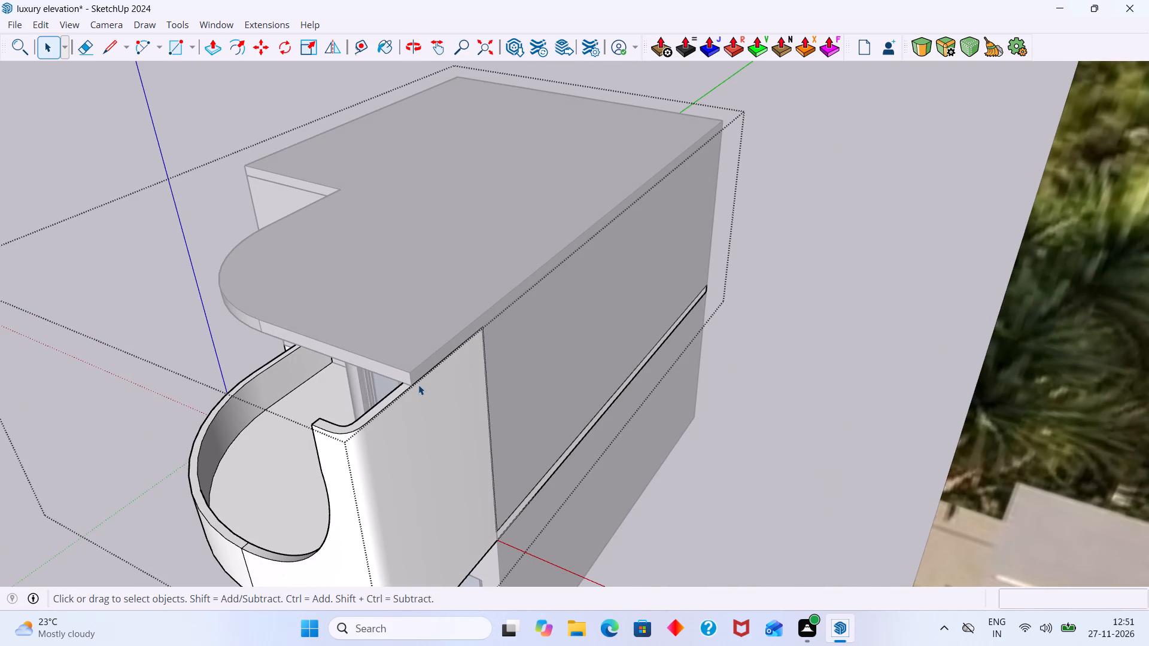
key(l)
scroll(400, 393, up, 12)
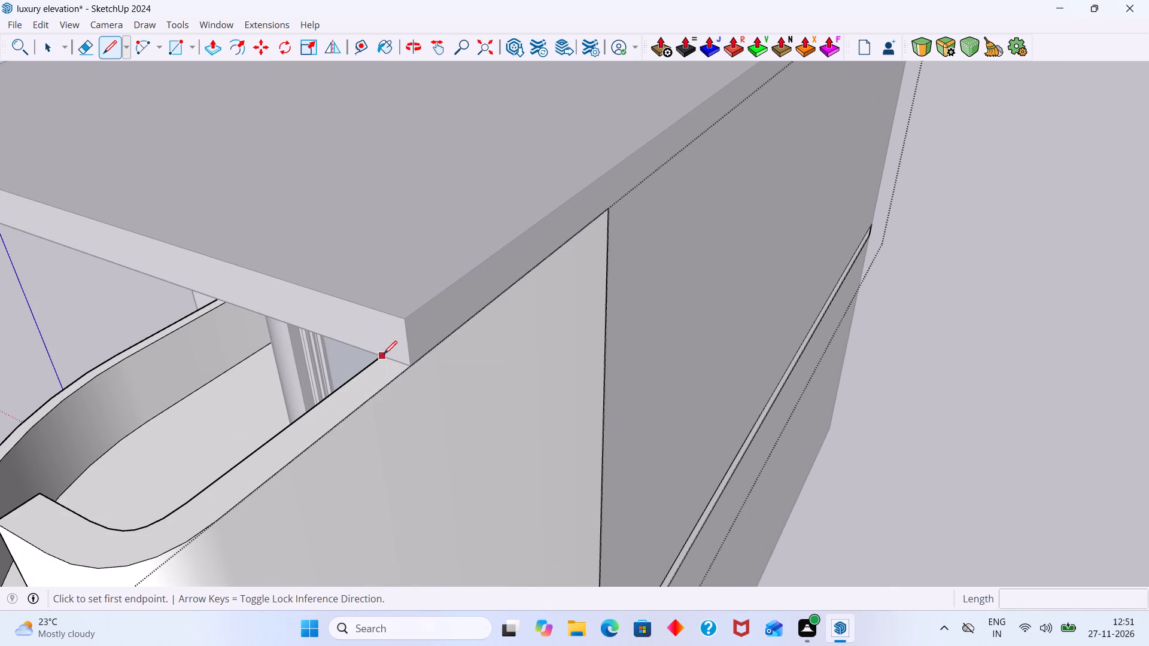
click(384, 359)
click(414, 371)
key(space)
Raise the exposed front part of the curved side wall's top face above the roof slab with Joint Push Pull.
click(358, 384)
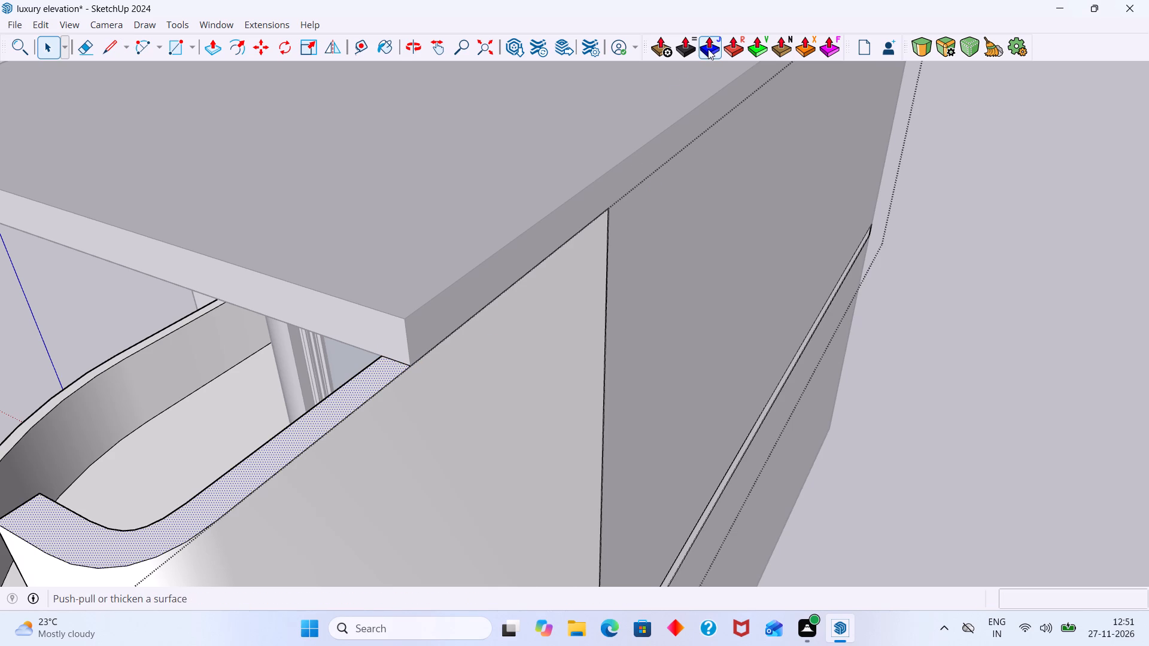
click(708, 49)
click(348, 406)
scroll(305, 293, down, 4)
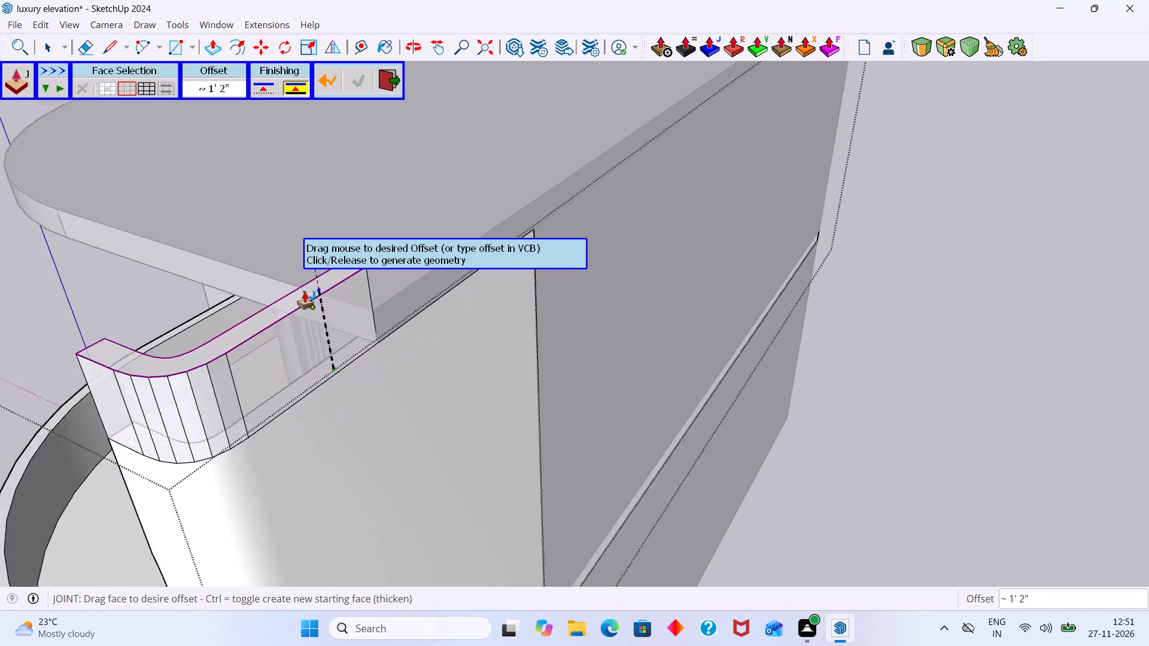
scroll(305, 292, down, 11)
shift+middle_drag(348, 293, 494, 421)
scroll(494, 421, up, 1)
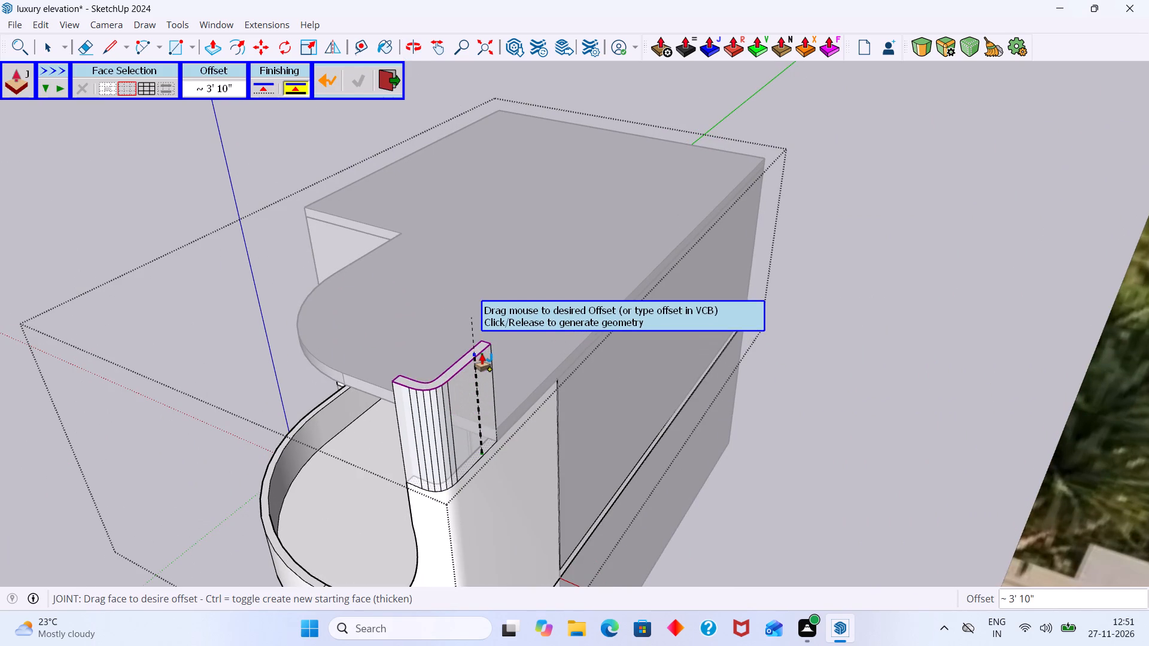
scroll(482, 366, up, 2)
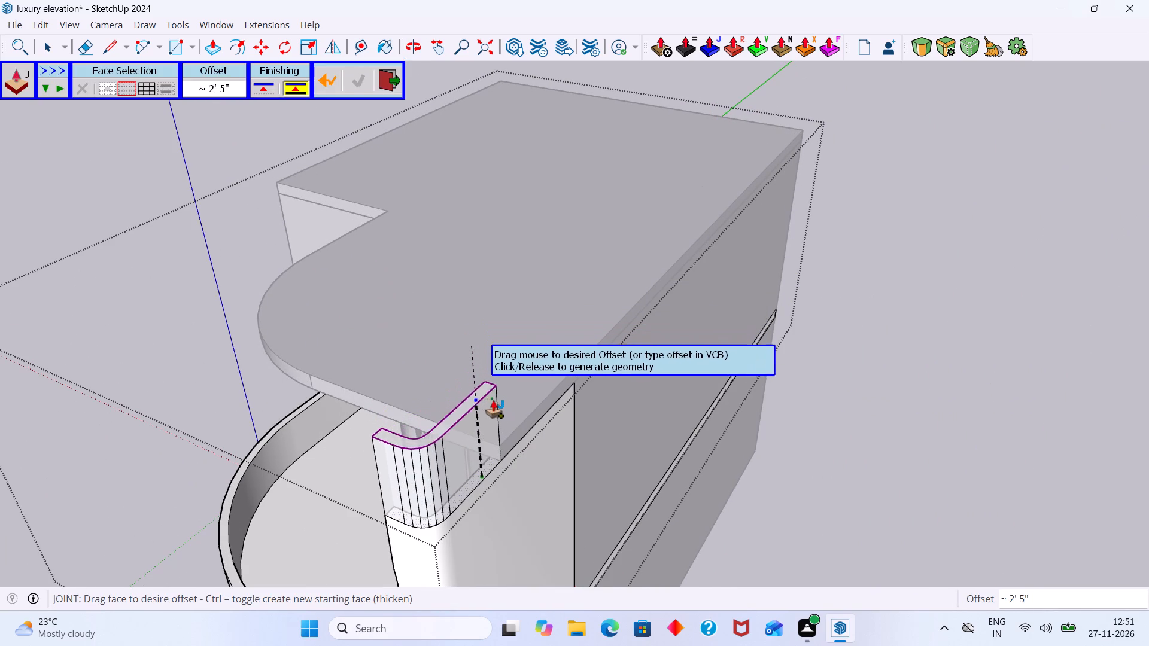
click(500, 414)
key(space)
click(877, 333)
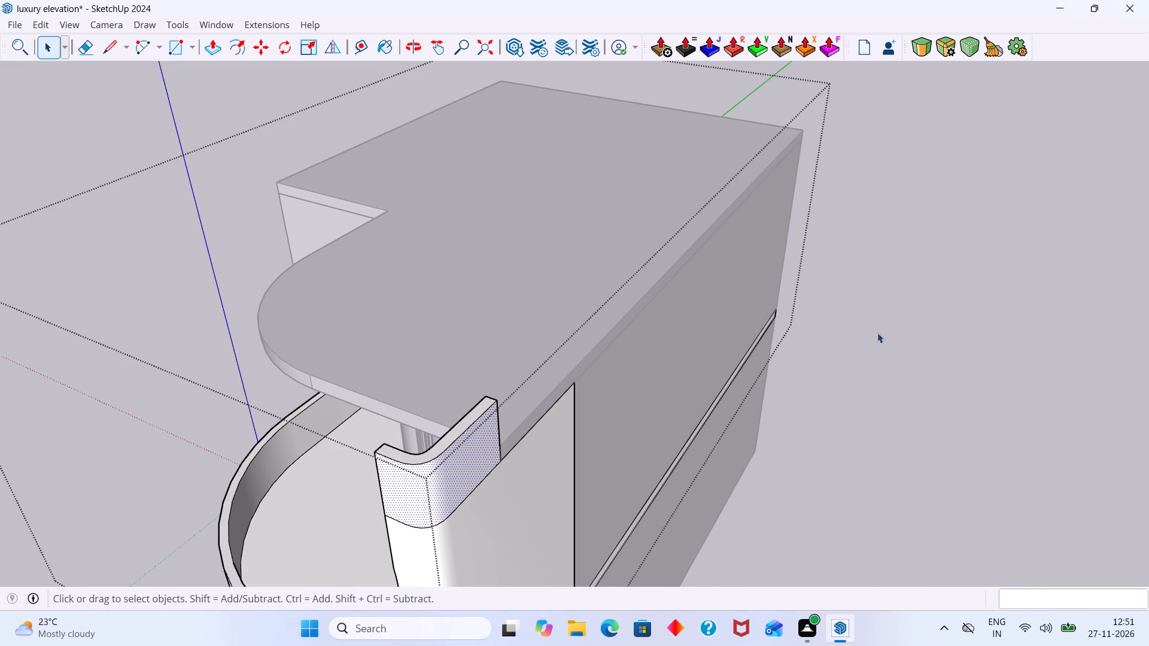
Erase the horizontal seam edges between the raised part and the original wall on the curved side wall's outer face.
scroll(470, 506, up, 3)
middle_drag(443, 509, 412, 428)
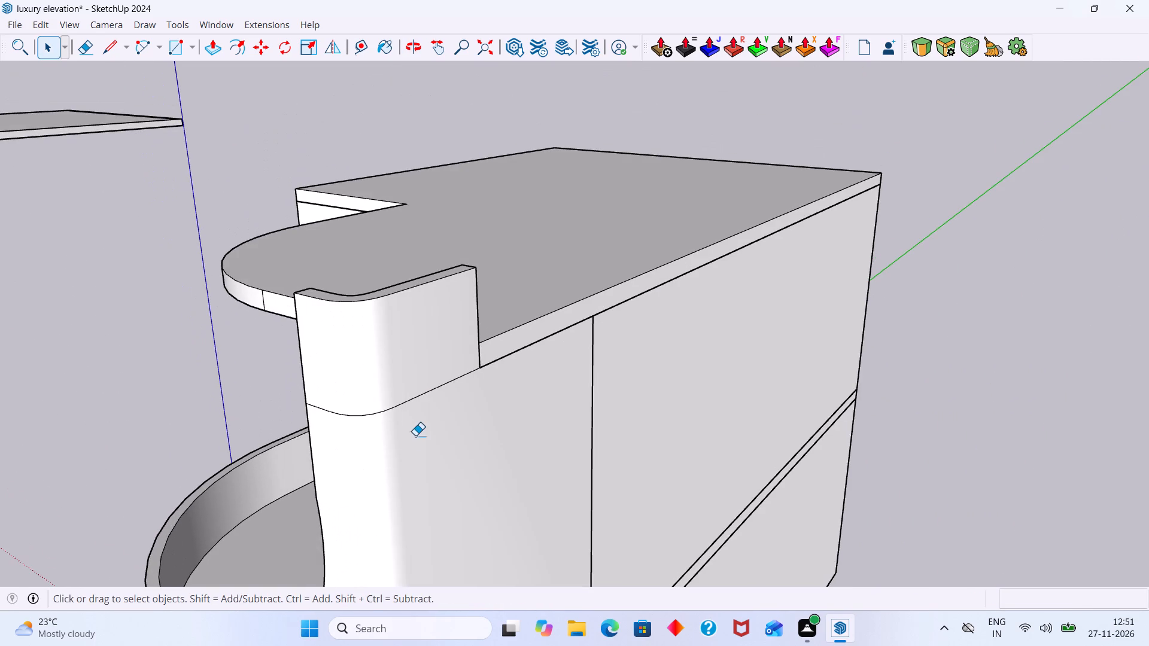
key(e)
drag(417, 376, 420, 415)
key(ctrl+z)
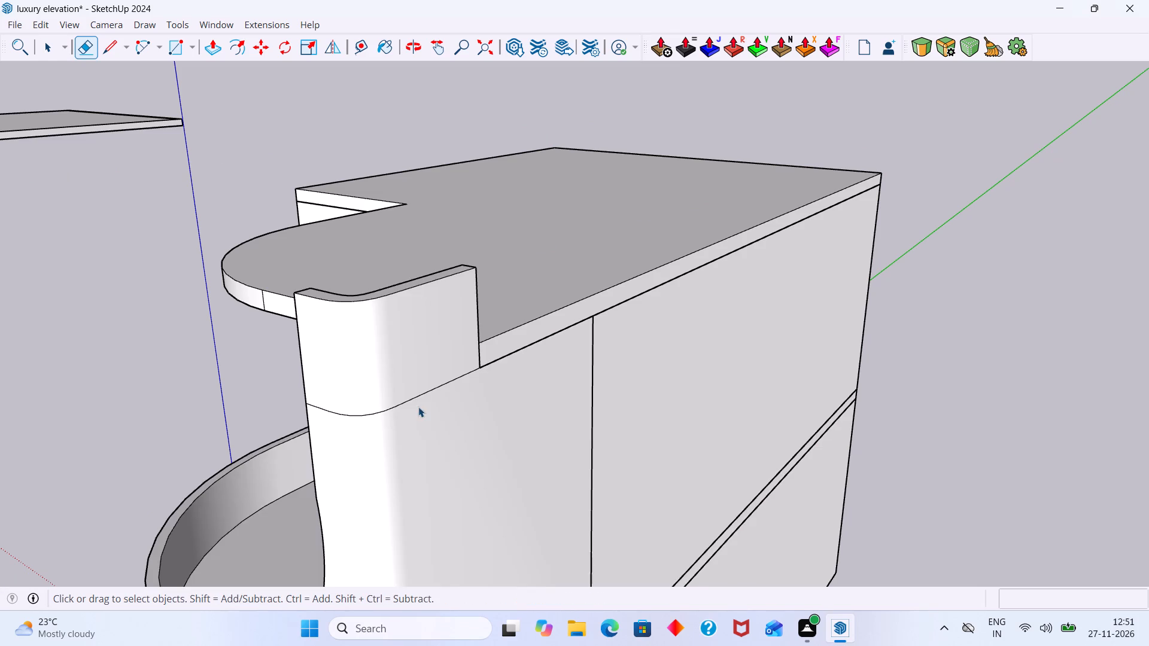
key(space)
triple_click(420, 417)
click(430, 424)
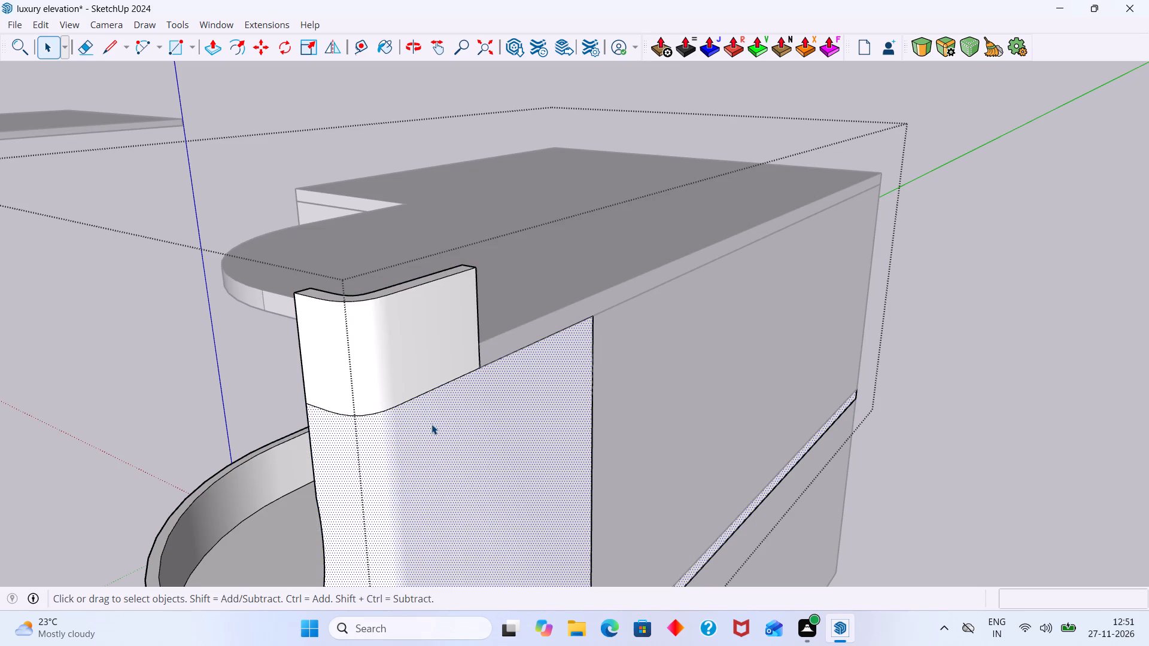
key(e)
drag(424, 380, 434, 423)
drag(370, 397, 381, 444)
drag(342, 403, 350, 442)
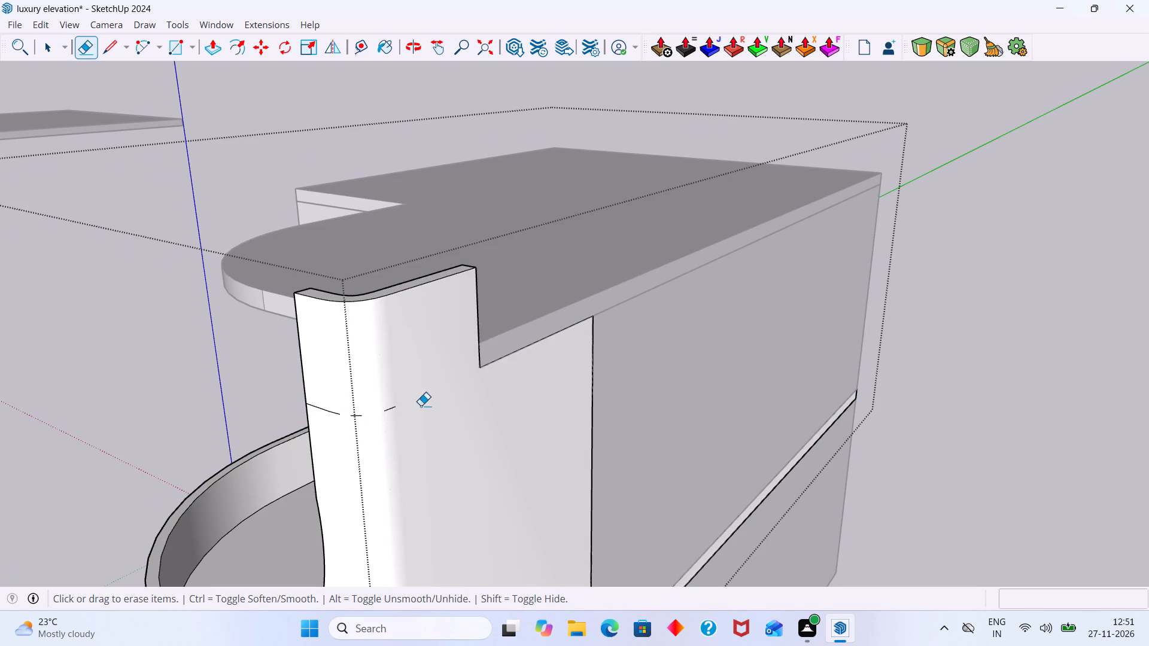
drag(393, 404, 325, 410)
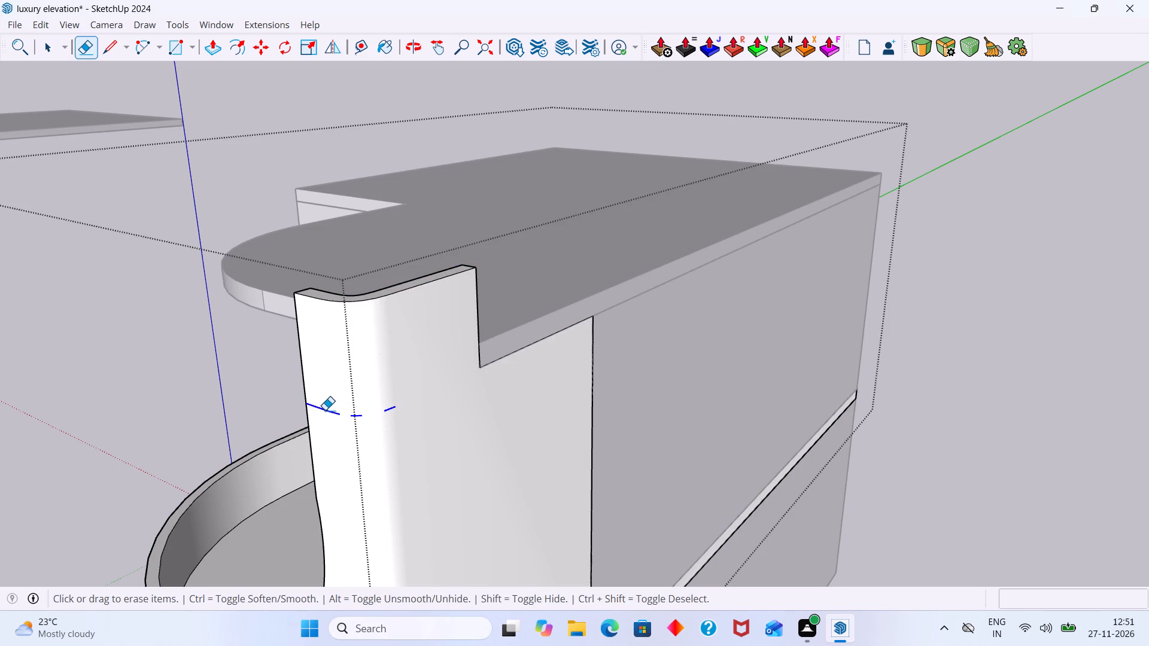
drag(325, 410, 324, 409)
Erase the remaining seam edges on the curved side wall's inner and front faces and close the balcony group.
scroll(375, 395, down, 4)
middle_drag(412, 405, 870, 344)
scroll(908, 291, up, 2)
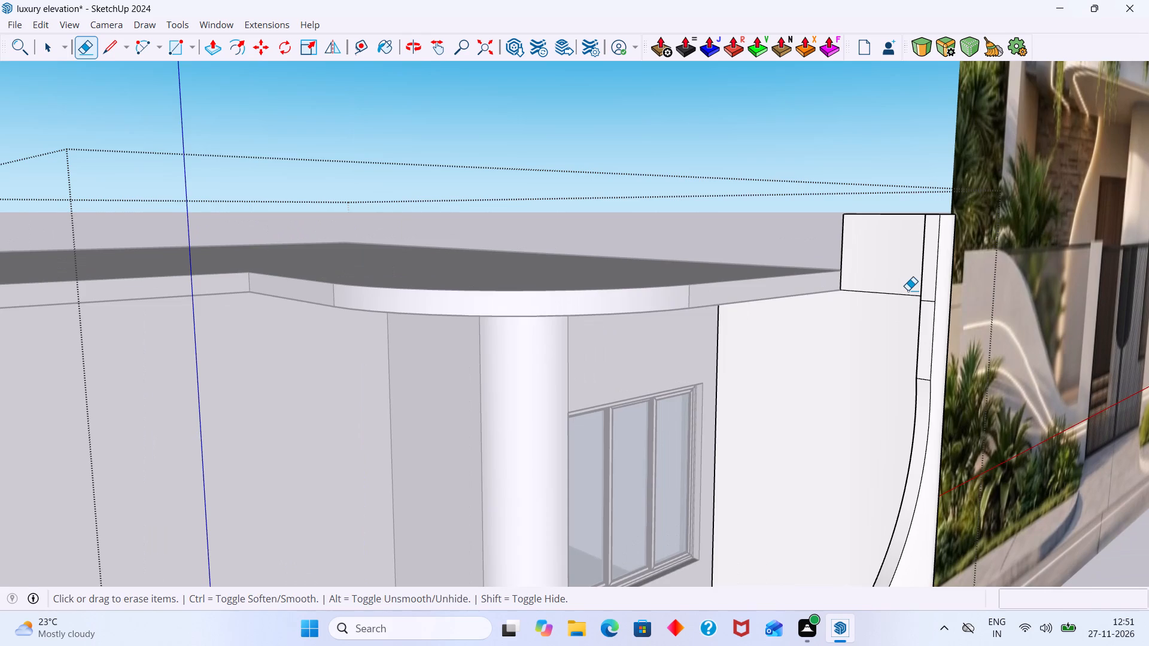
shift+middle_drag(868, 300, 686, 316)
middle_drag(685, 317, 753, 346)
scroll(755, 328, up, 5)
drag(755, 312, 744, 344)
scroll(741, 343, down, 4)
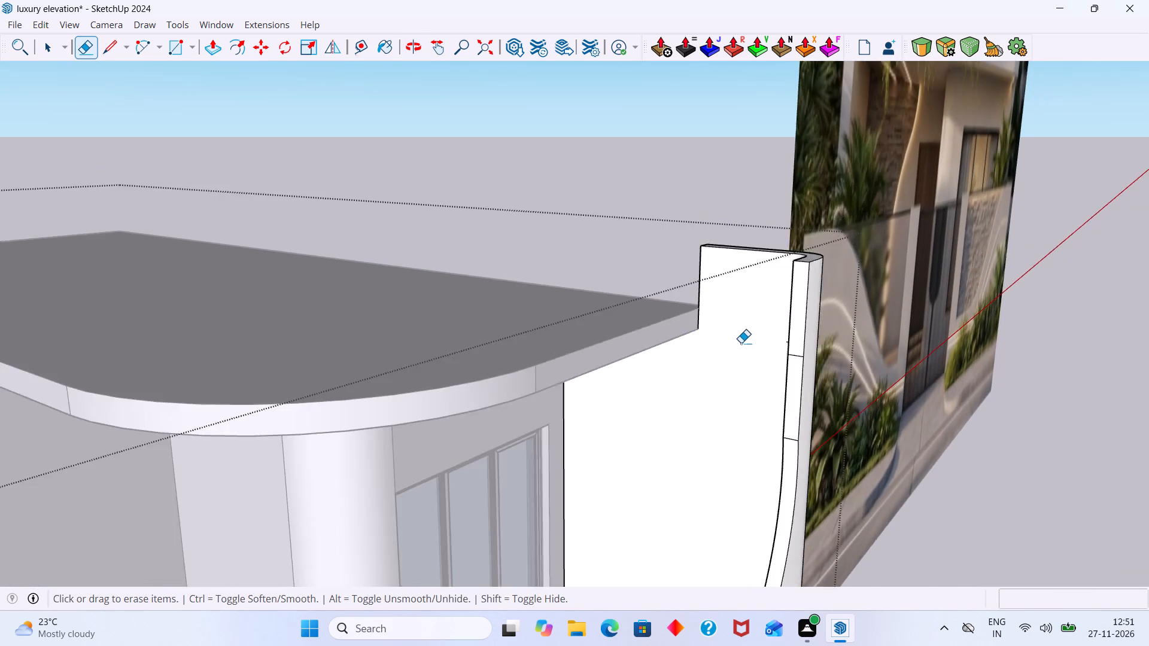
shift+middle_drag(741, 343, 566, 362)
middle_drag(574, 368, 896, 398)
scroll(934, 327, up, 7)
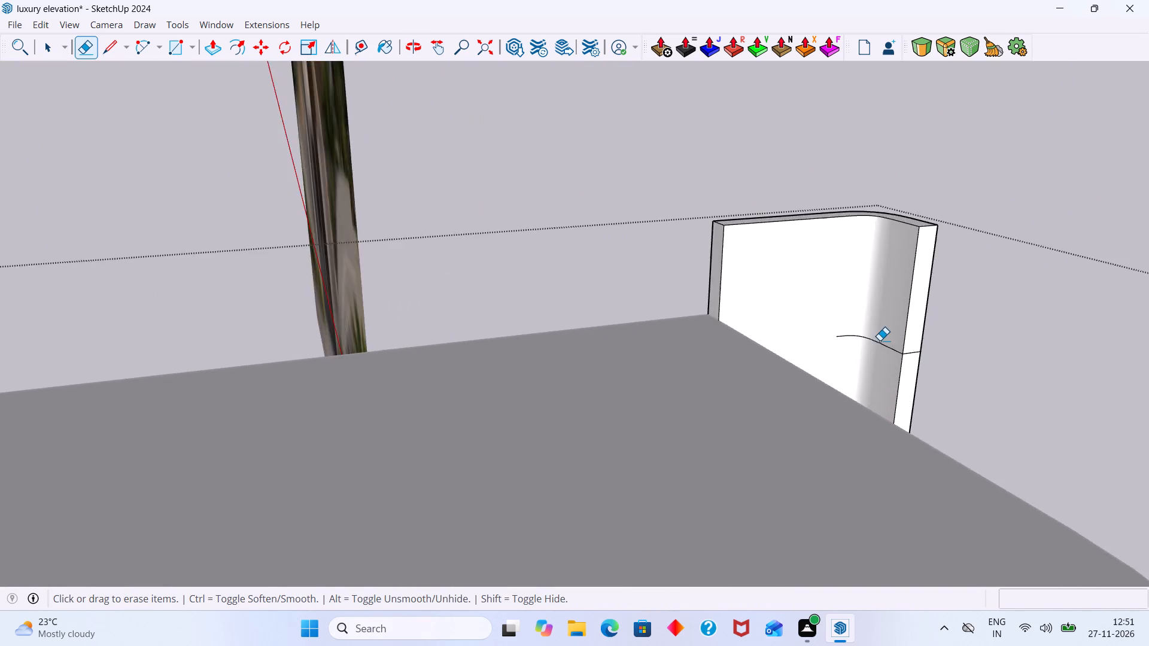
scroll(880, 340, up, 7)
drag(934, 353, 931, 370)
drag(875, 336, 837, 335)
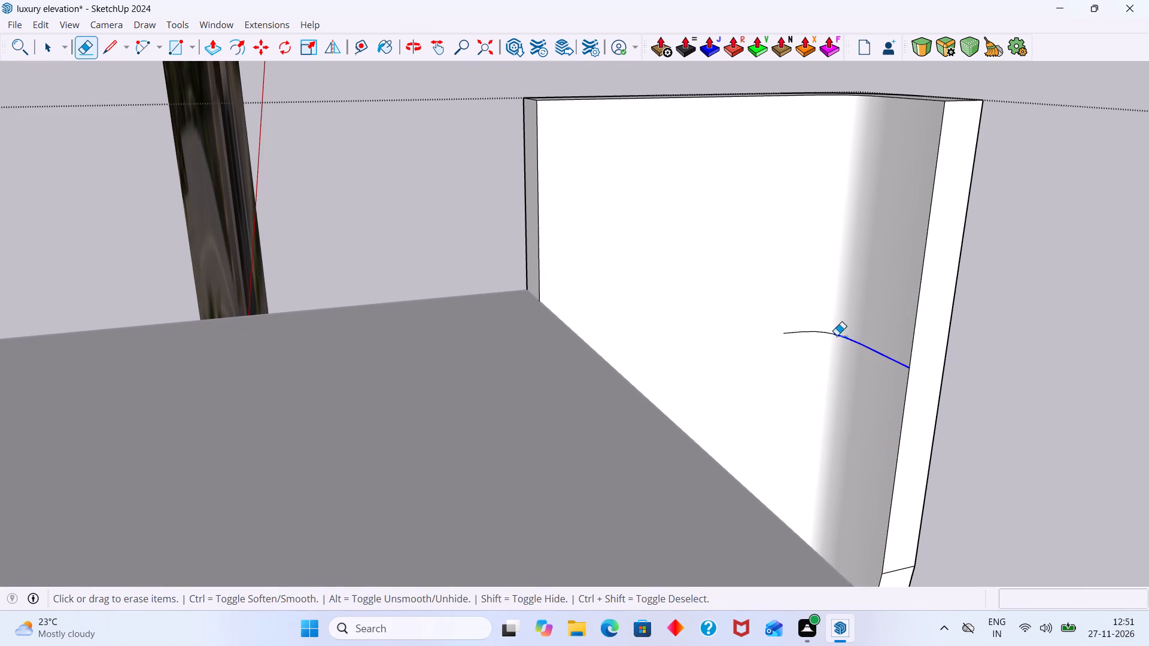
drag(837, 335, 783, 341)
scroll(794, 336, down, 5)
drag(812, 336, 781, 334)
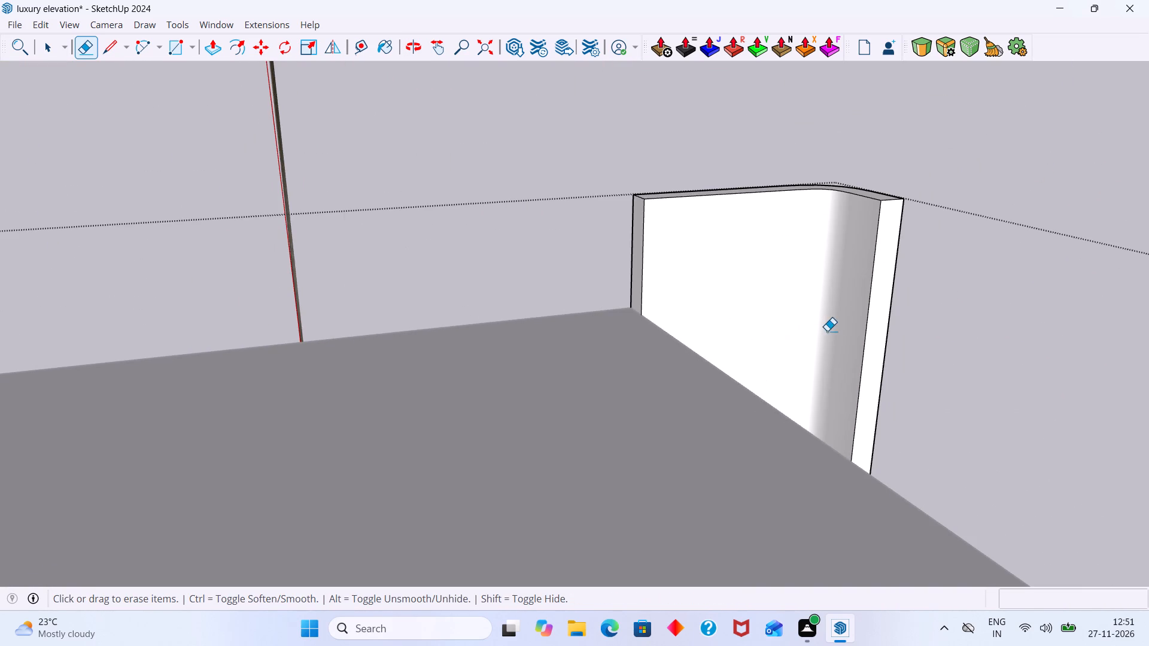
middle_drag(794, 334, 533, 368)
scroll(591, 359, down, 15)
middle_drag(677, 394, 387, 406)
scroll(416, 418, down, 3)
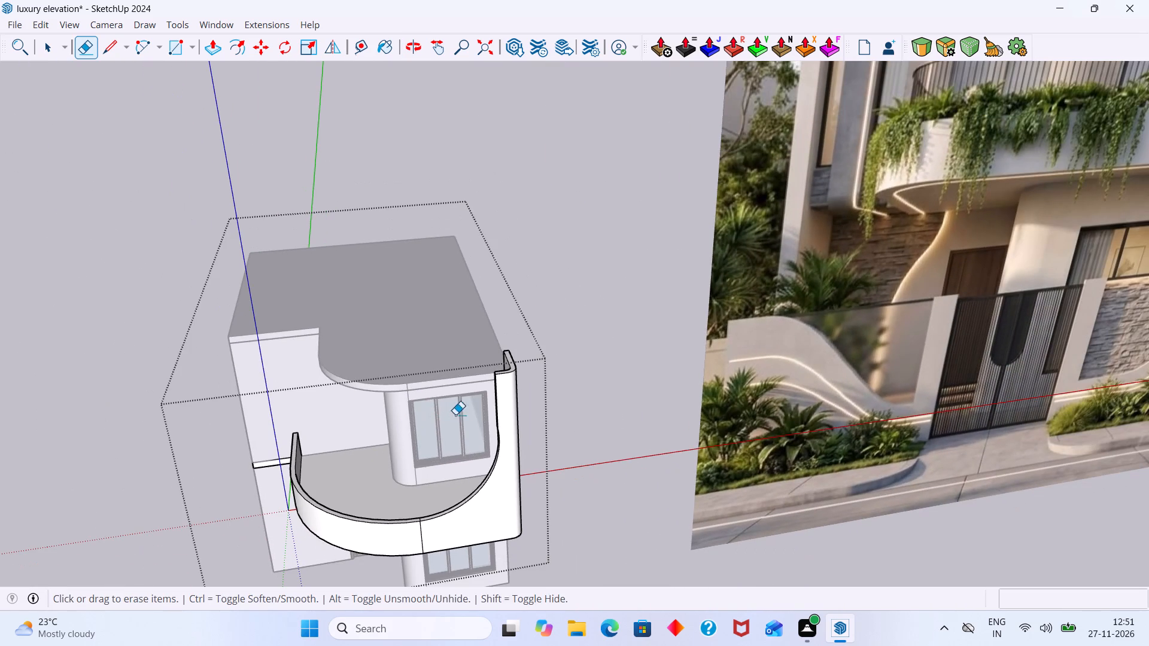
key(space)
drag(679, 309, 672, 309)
Compare the house model's roof overhang and raised side wall with the reference image from several angles.
scroll(504, 398, down, 2)
shift+middle_drag(487, 397, 312, 365)
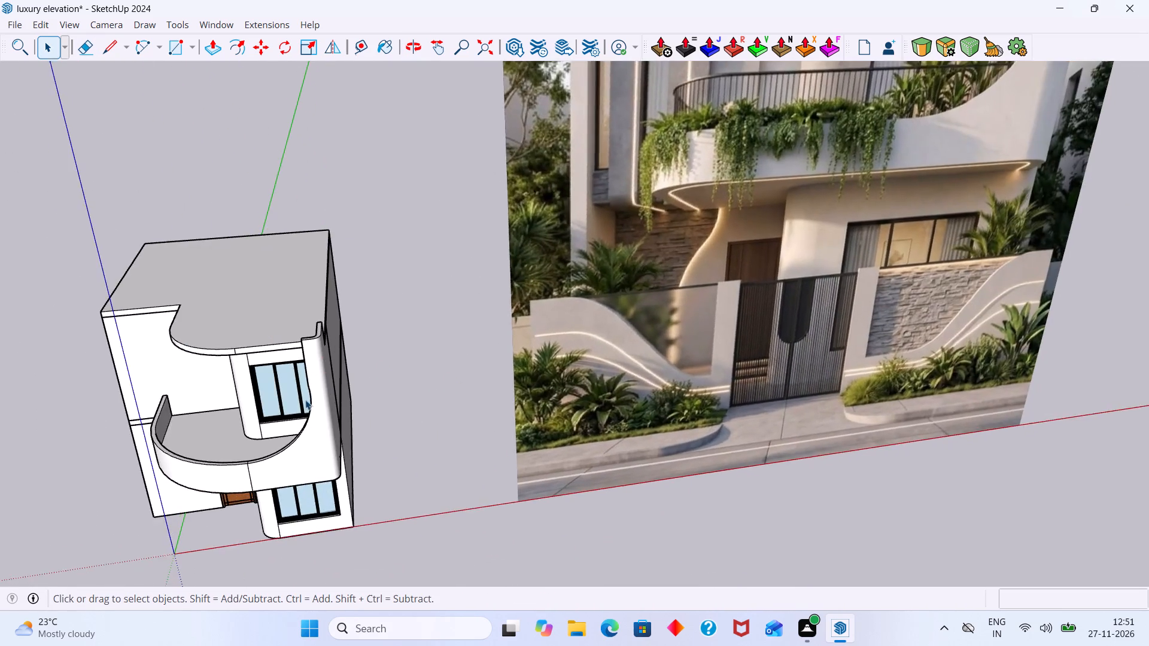
scroll(305, 400, up, 3)
scroll(282, 395, down, 10)
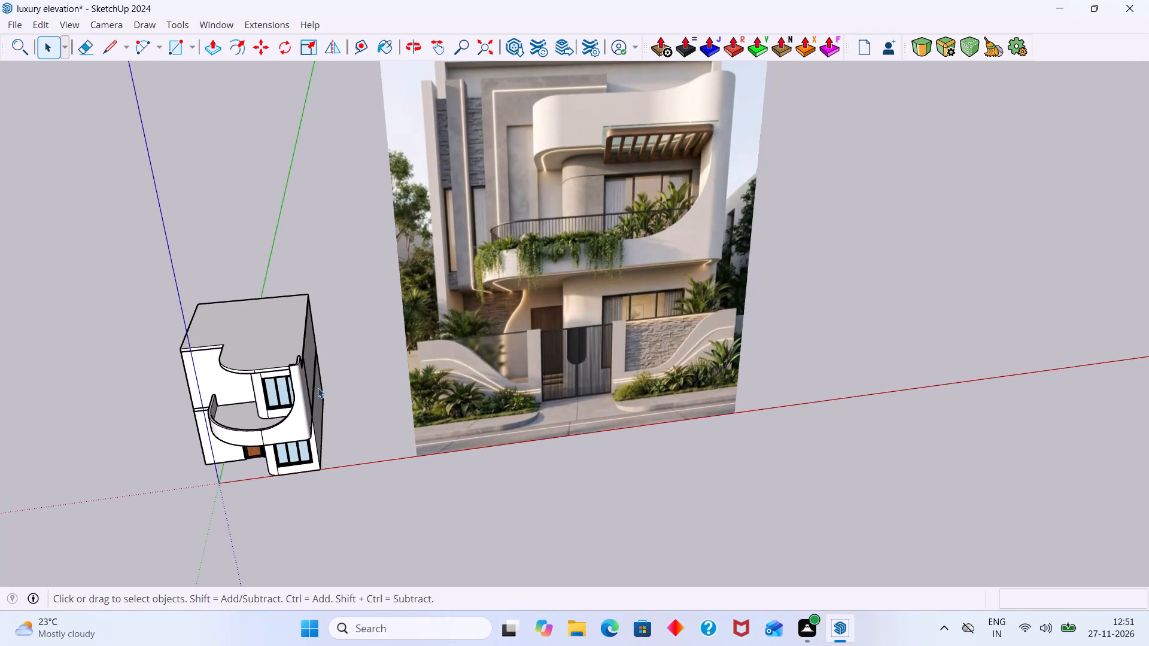
shift+middle_drag(342, 367, 361, 406)
middle_drag(342, 401, 326, 364)
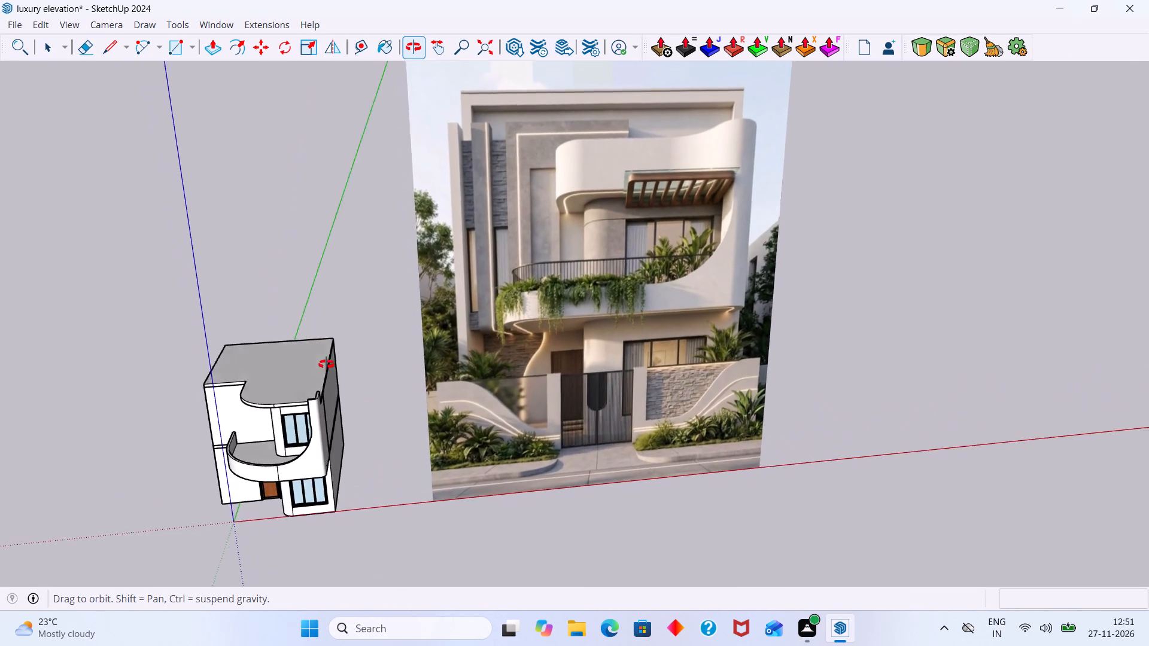
middle_drag(326, 364, 343, 331)
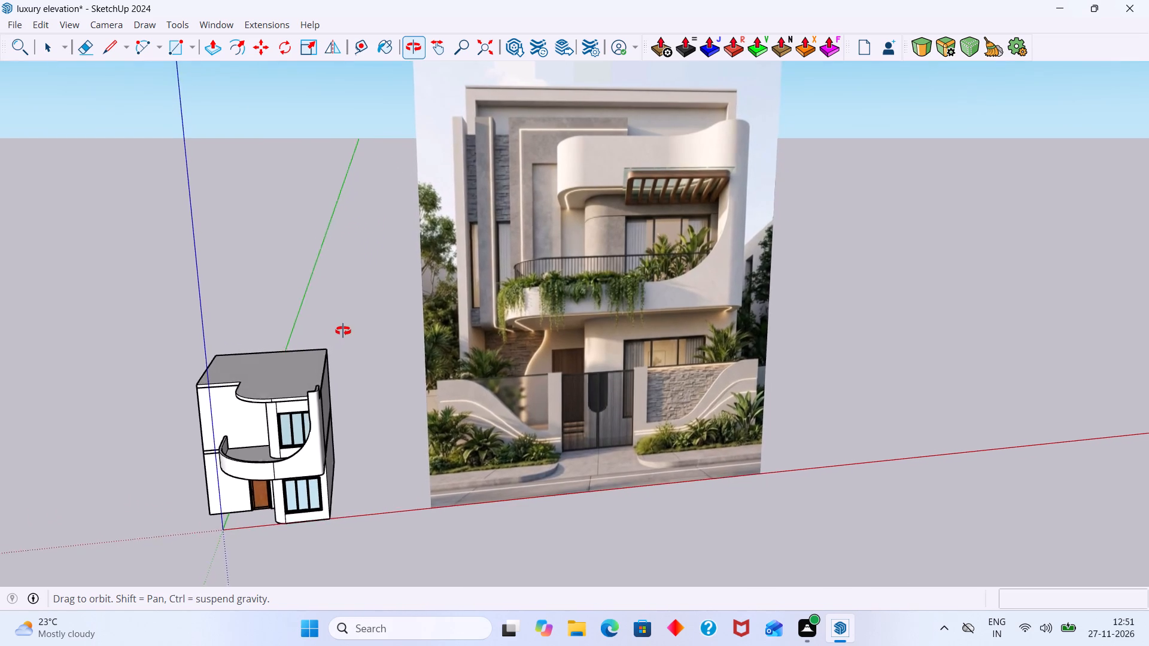
middle_drag(343, 331, 357, 364)
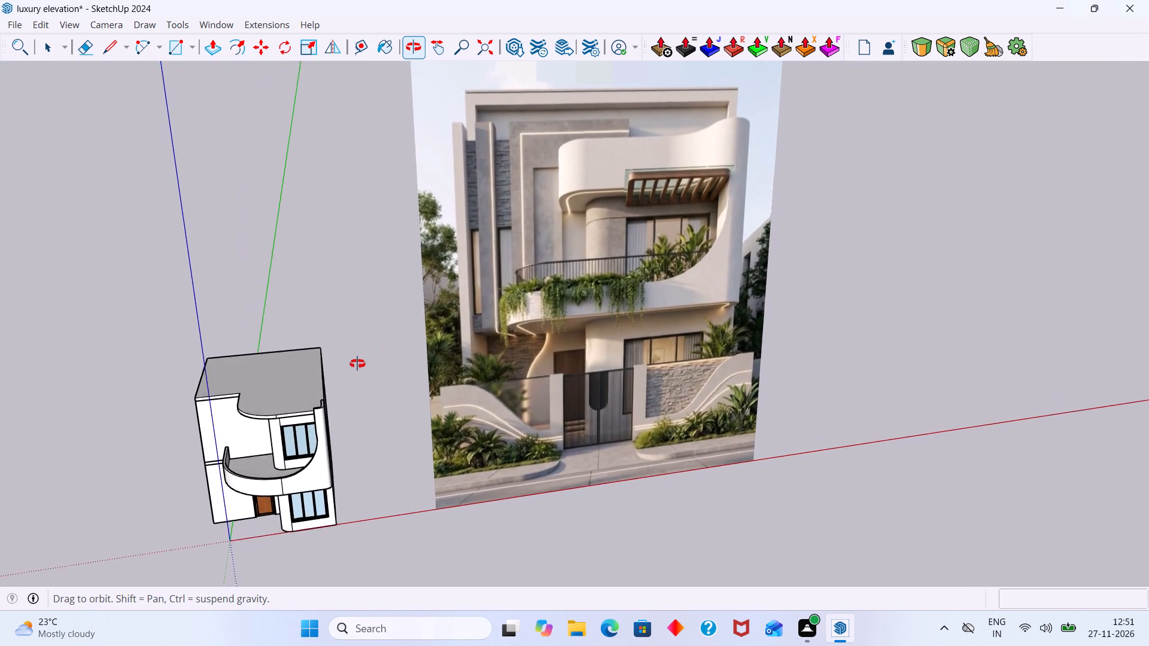
middle_drag(357, 364, 390, 410)
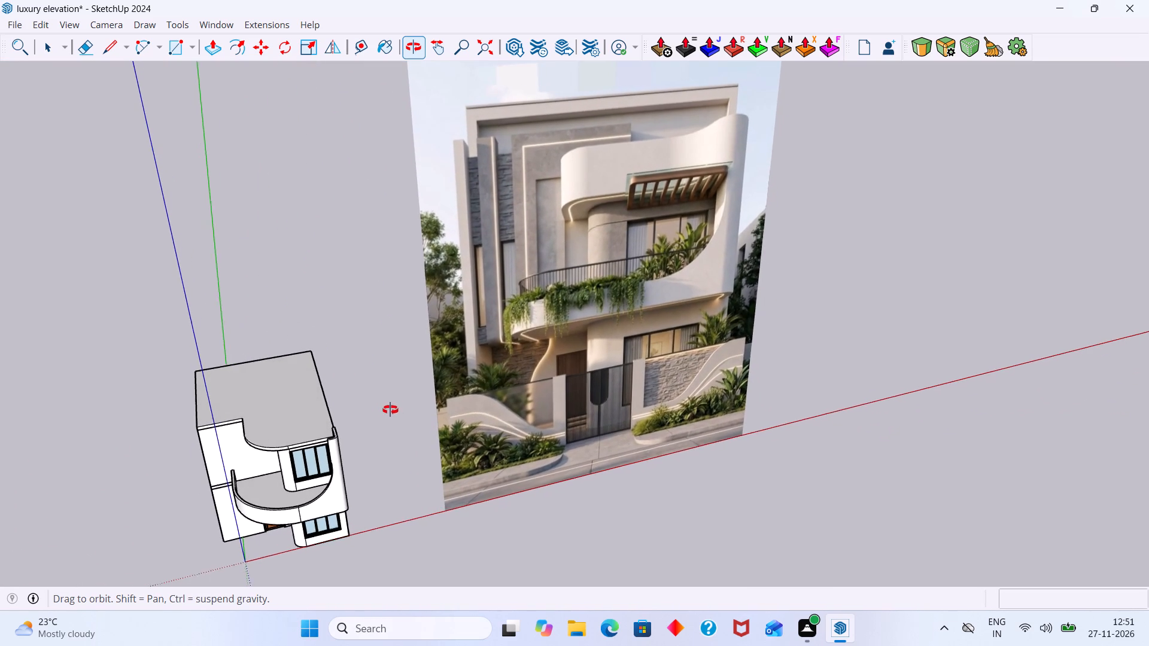
middle_drag(390, 410, 319, 415)
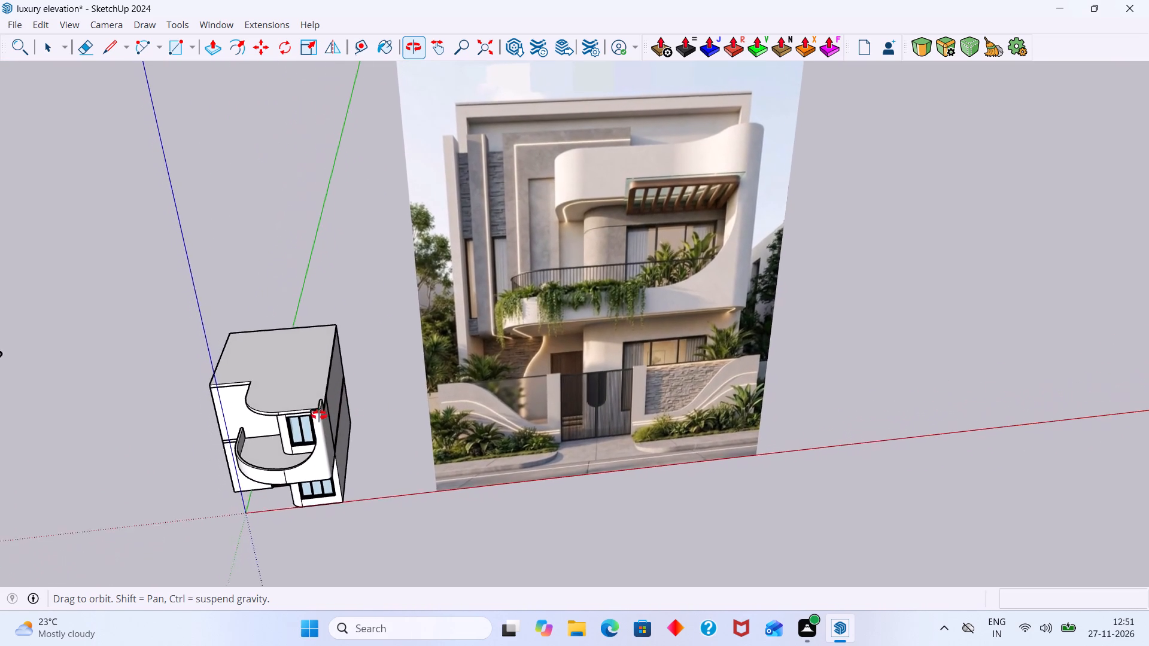
middle_drag(319, 415, 304, 416)
scroll(302, 416, down, 1)
scroll(220, 443, up, 9)
middle_drag(290, 423, 629, 386)
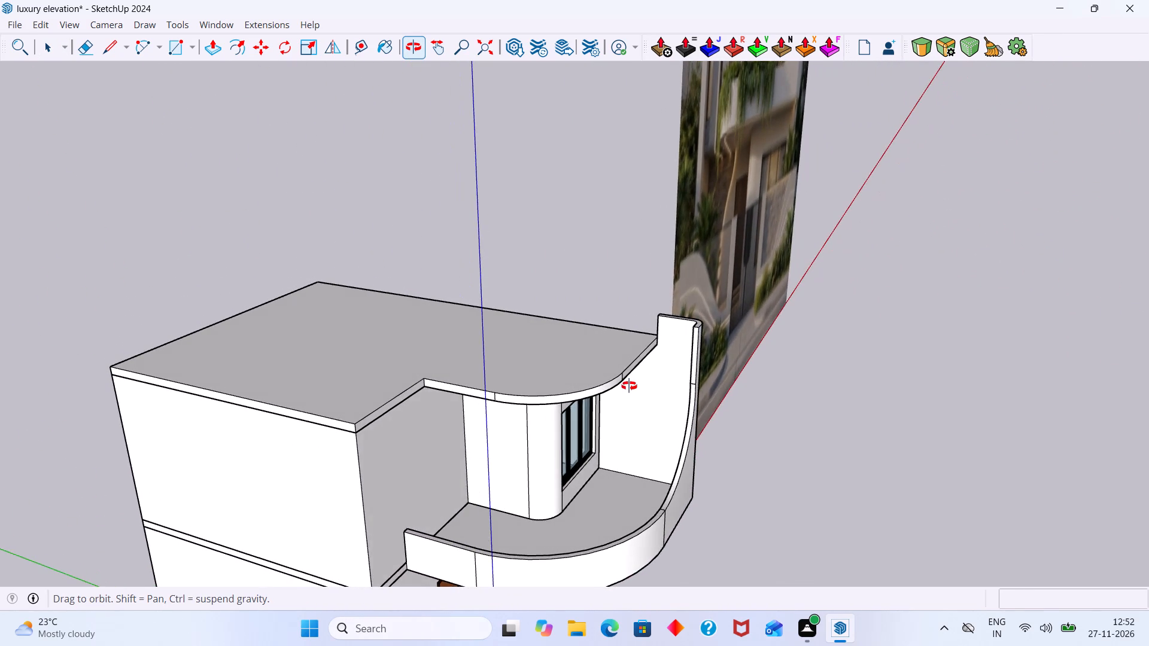
middle_drag(629, 386, 549, 368)
scroll(500, 368, up, 2)
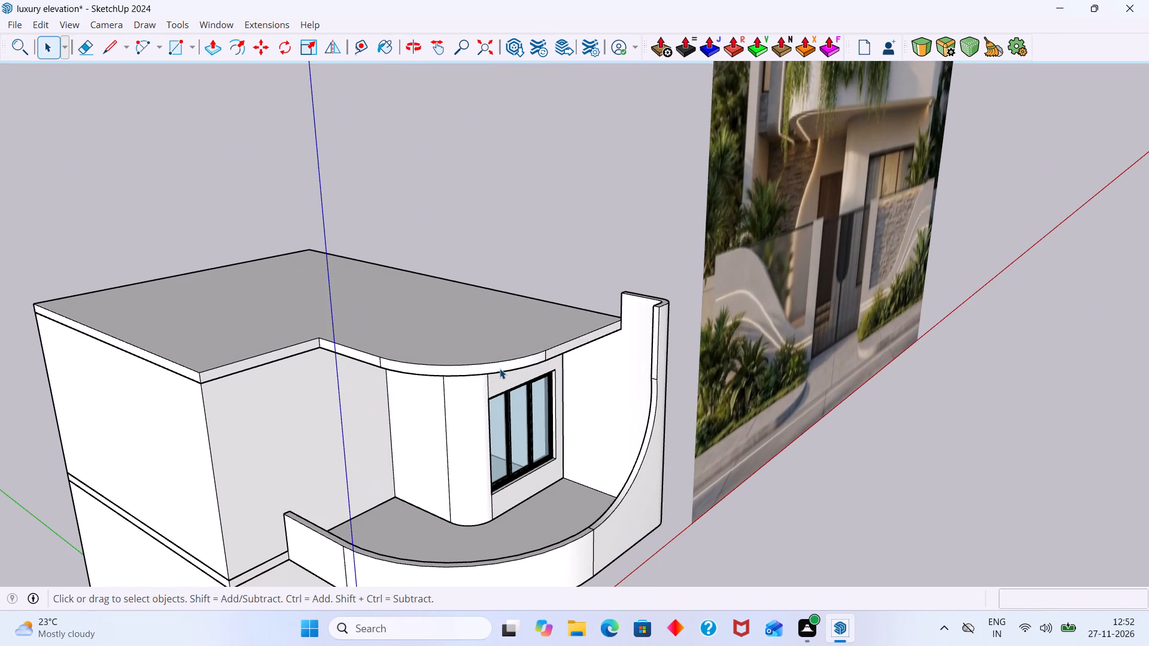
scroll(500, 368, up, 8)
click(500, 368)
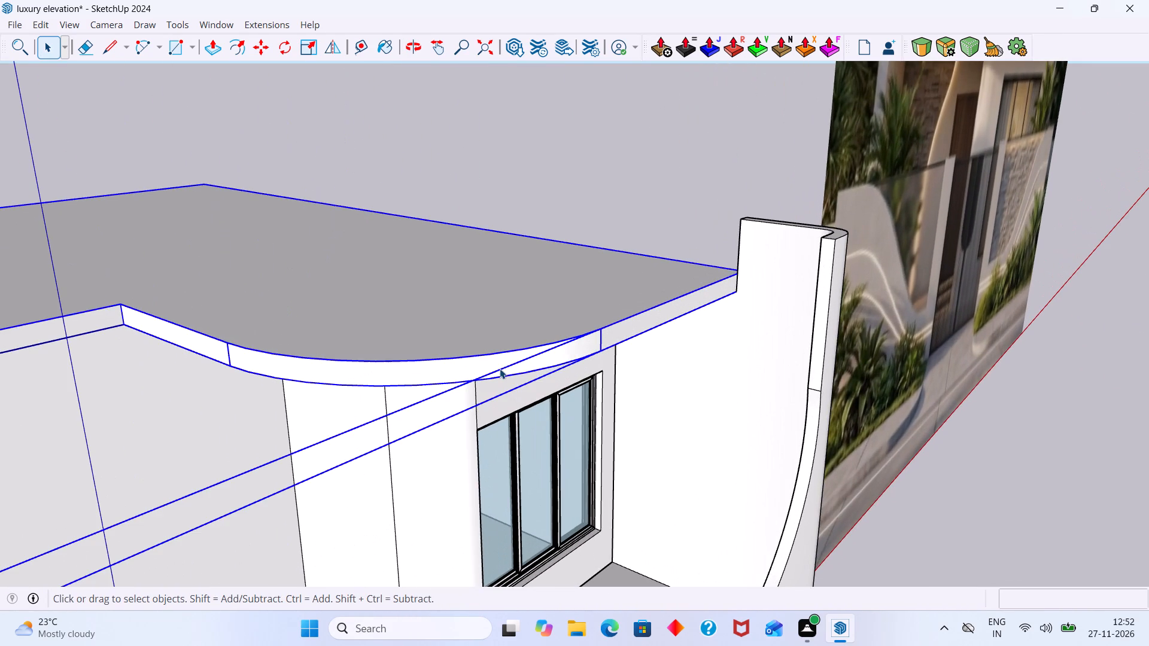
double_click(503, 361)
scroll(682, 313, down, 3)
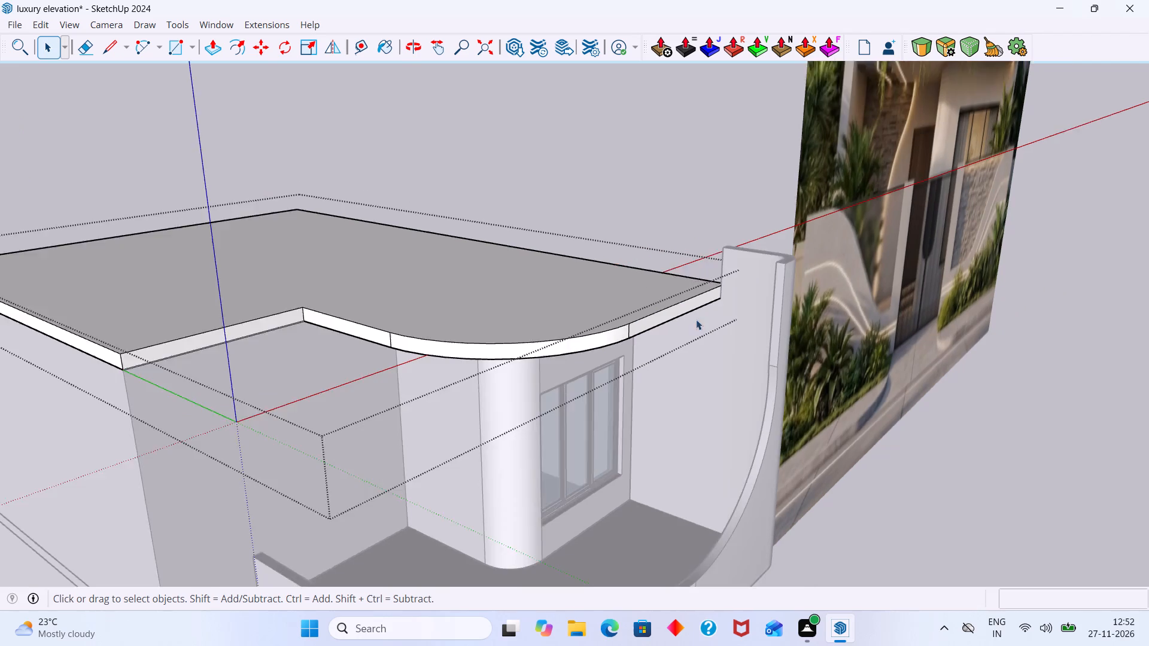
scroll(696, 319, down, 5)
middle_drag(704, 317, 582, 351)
Undo the seam erasures and the raising of the curved side wall's front part.
key(ctrl+z)
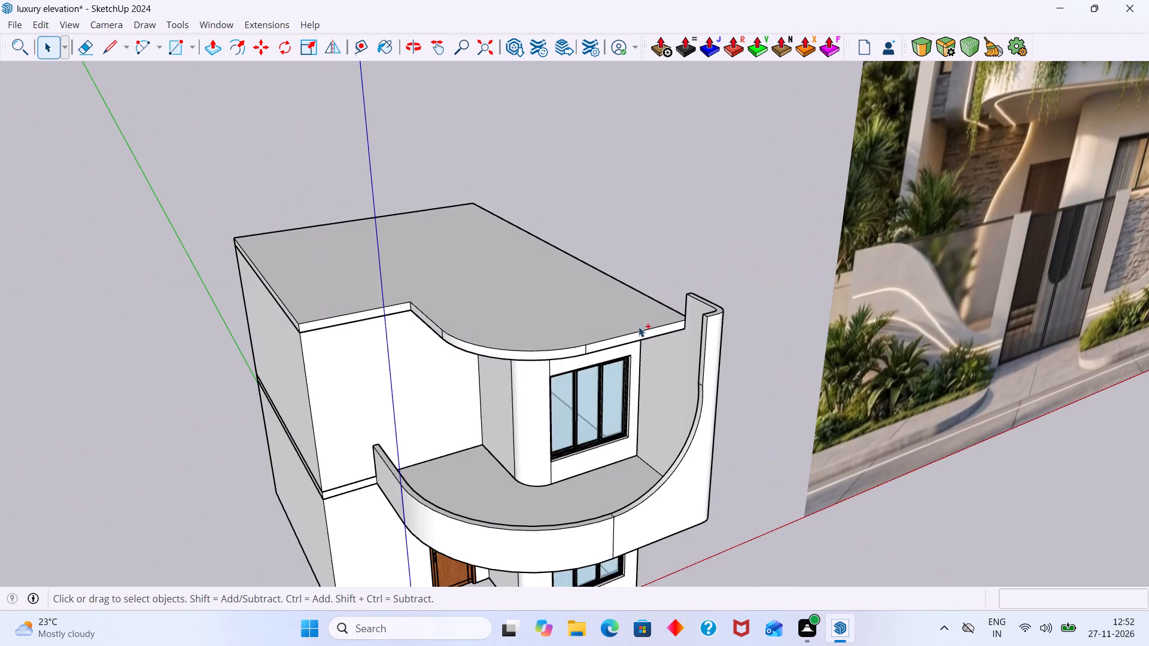
key(ctrl+z)
key(ctrl+z)
key(ctrl+z)
key(ctrl+z)
key(ctrl+z)
key(ctrl+z)
key(ctrl+z)
key(ctrl+z)
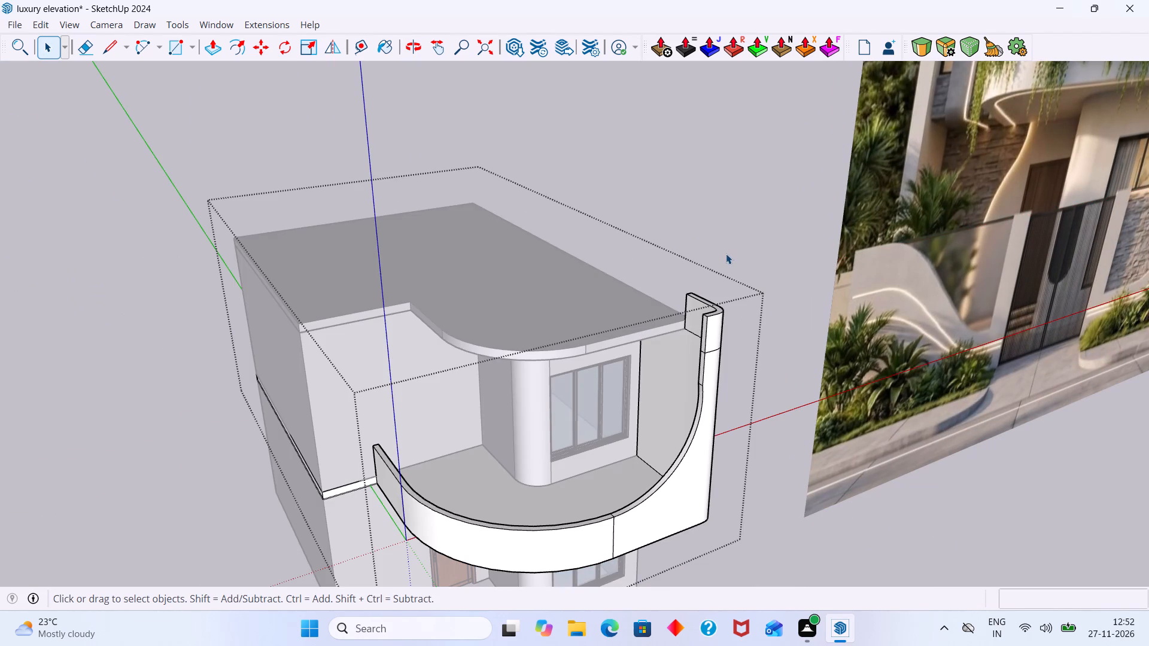
key(ctrl+z)
key(ctrl+z)
key(ctrl+z)
key(ctrl+z)
key(ctrl+z)
click(724, 260)
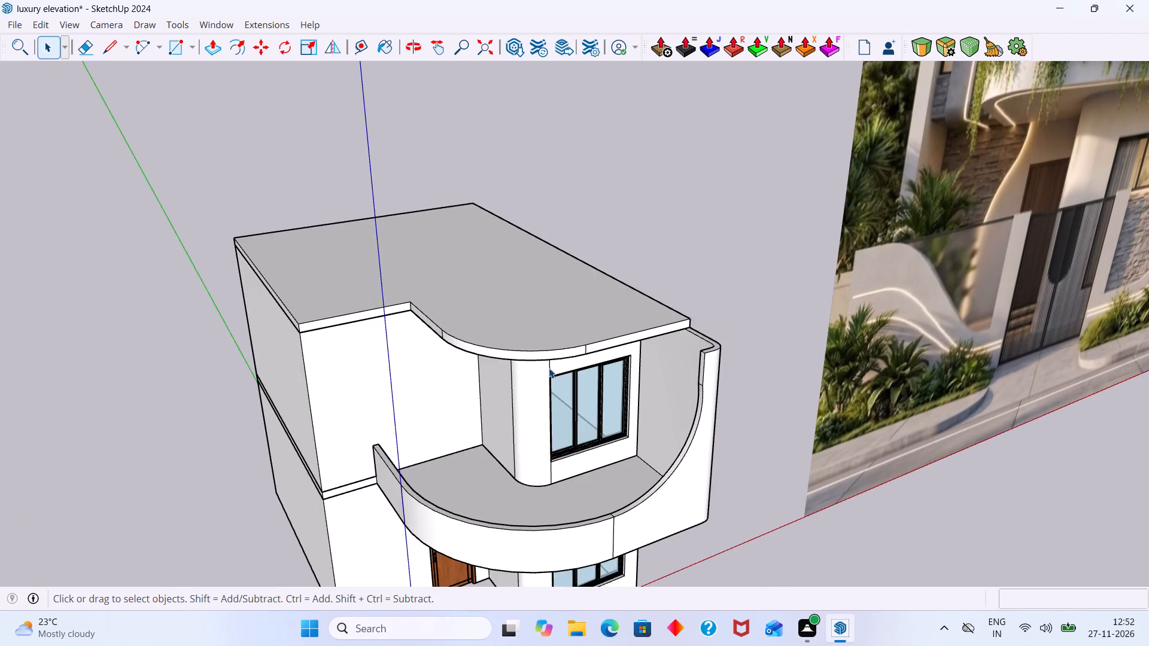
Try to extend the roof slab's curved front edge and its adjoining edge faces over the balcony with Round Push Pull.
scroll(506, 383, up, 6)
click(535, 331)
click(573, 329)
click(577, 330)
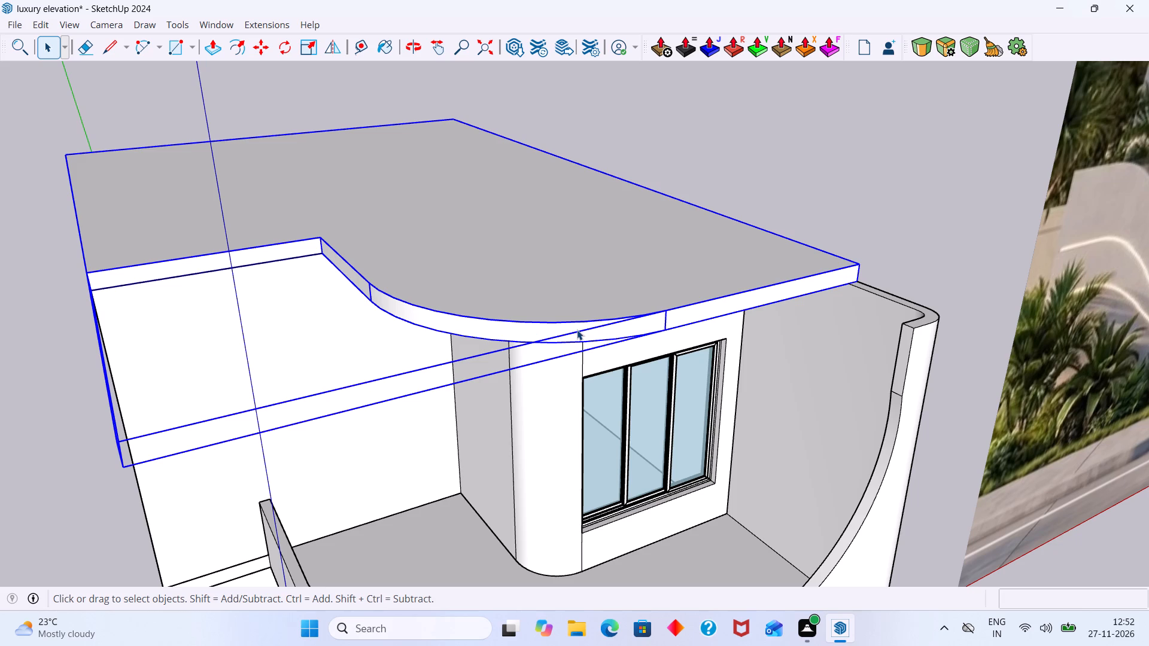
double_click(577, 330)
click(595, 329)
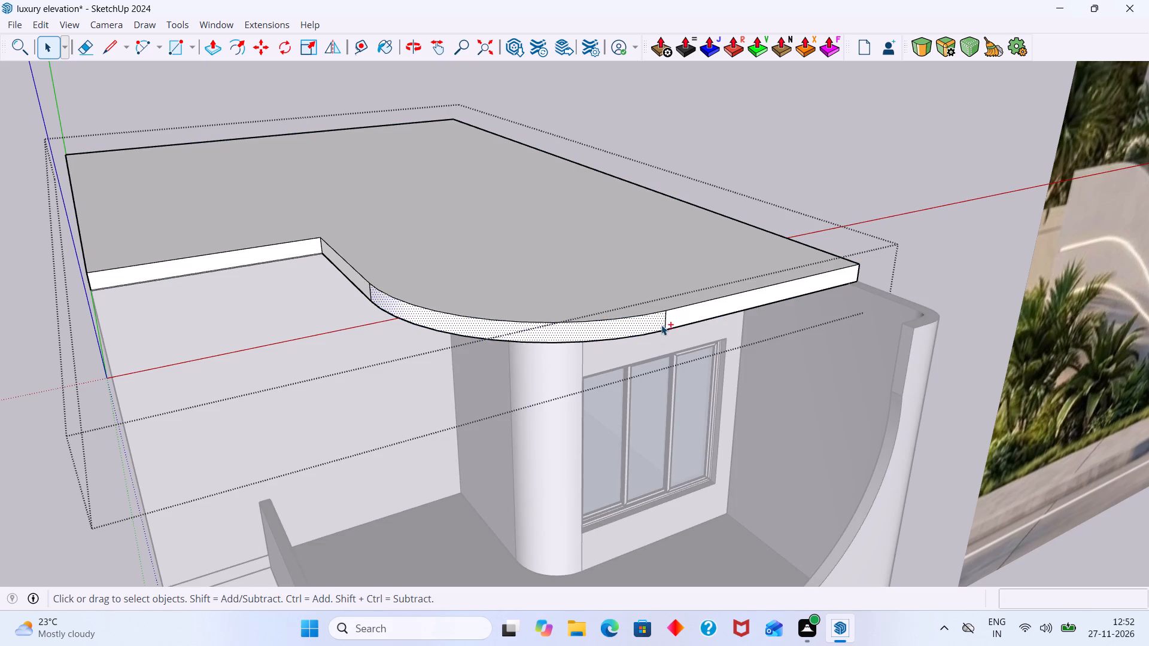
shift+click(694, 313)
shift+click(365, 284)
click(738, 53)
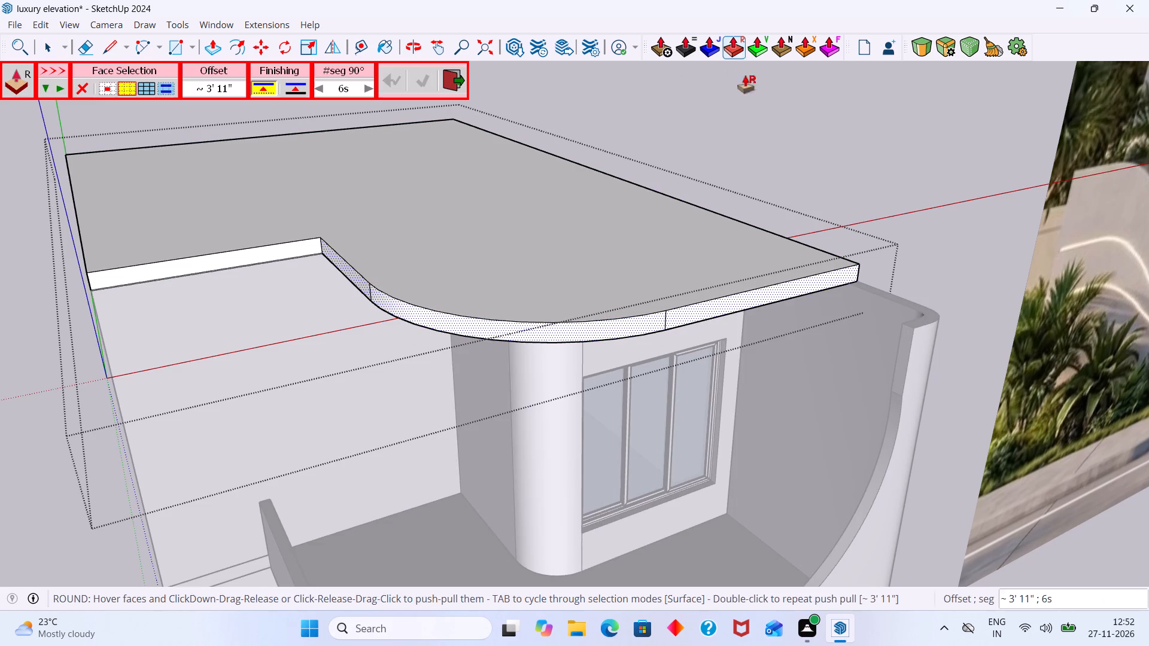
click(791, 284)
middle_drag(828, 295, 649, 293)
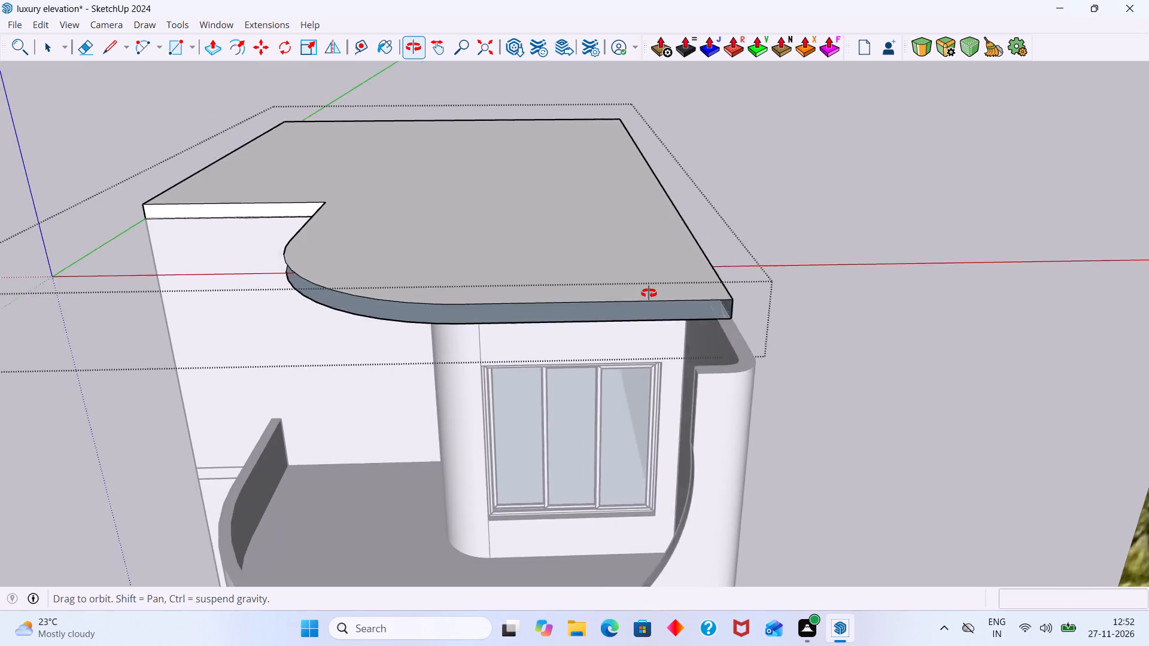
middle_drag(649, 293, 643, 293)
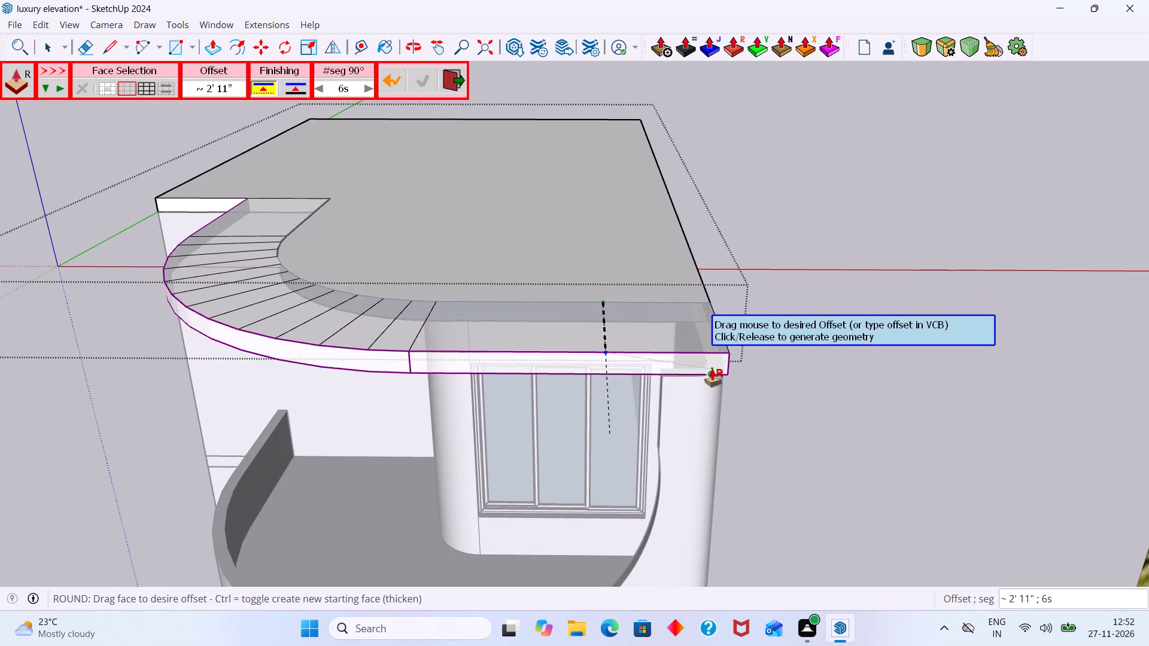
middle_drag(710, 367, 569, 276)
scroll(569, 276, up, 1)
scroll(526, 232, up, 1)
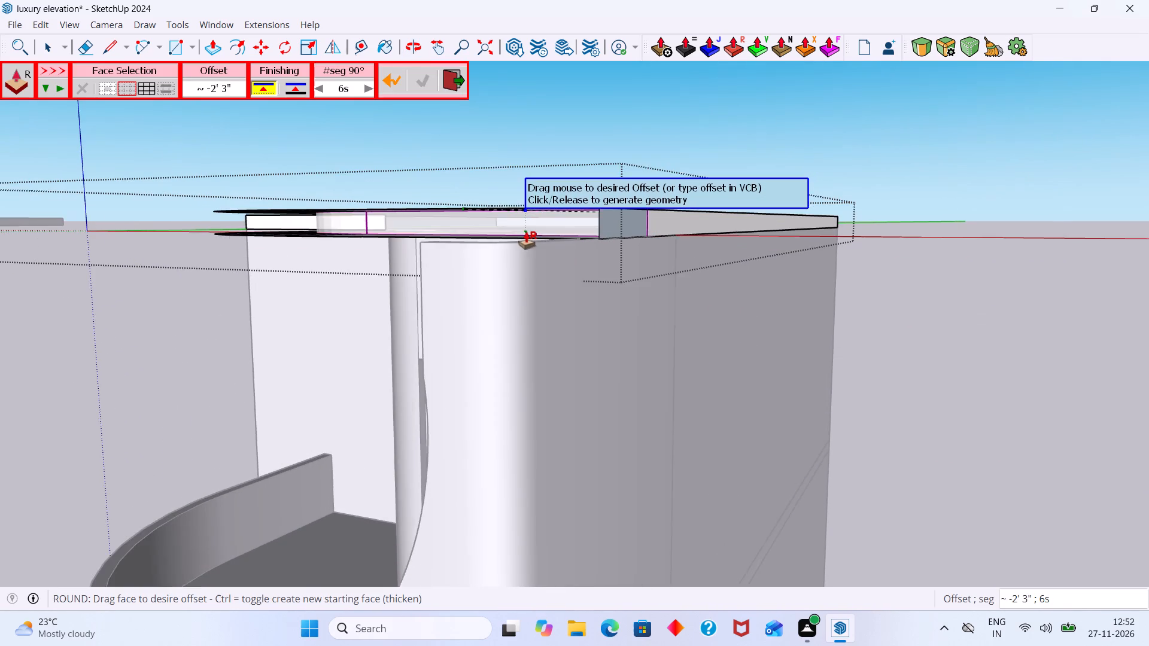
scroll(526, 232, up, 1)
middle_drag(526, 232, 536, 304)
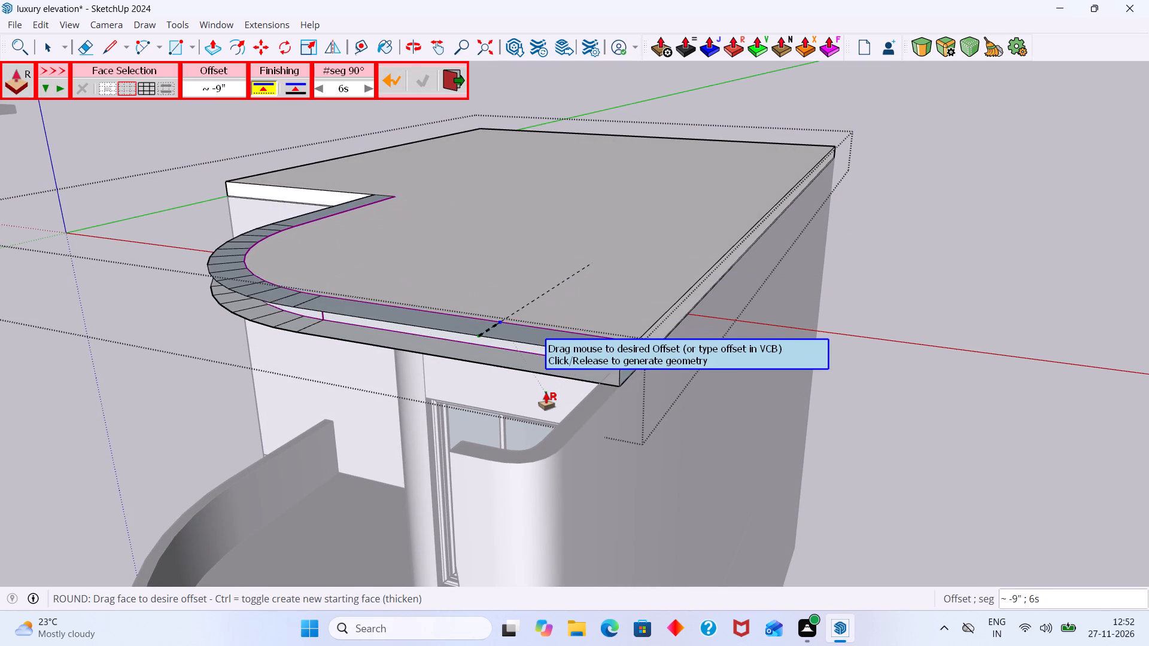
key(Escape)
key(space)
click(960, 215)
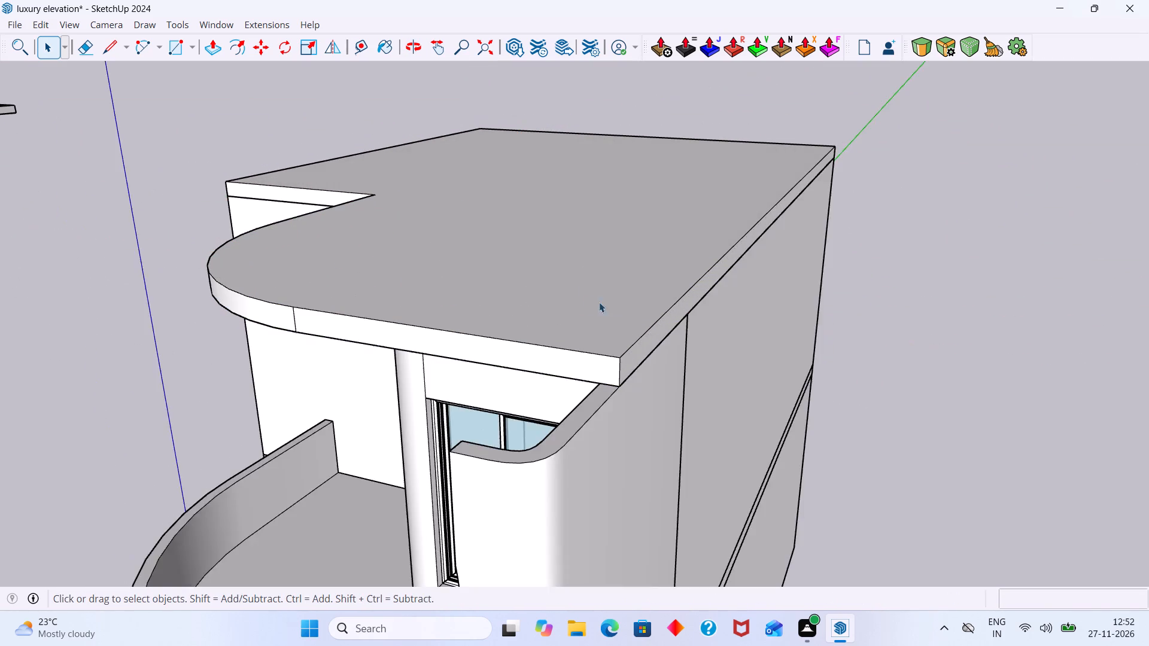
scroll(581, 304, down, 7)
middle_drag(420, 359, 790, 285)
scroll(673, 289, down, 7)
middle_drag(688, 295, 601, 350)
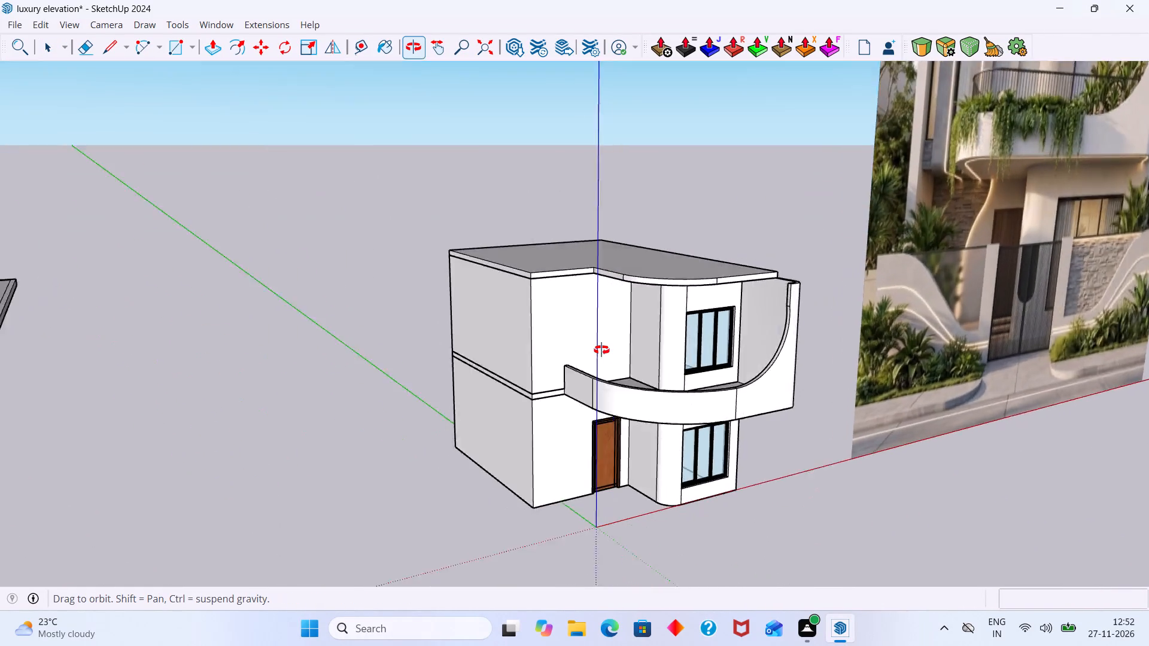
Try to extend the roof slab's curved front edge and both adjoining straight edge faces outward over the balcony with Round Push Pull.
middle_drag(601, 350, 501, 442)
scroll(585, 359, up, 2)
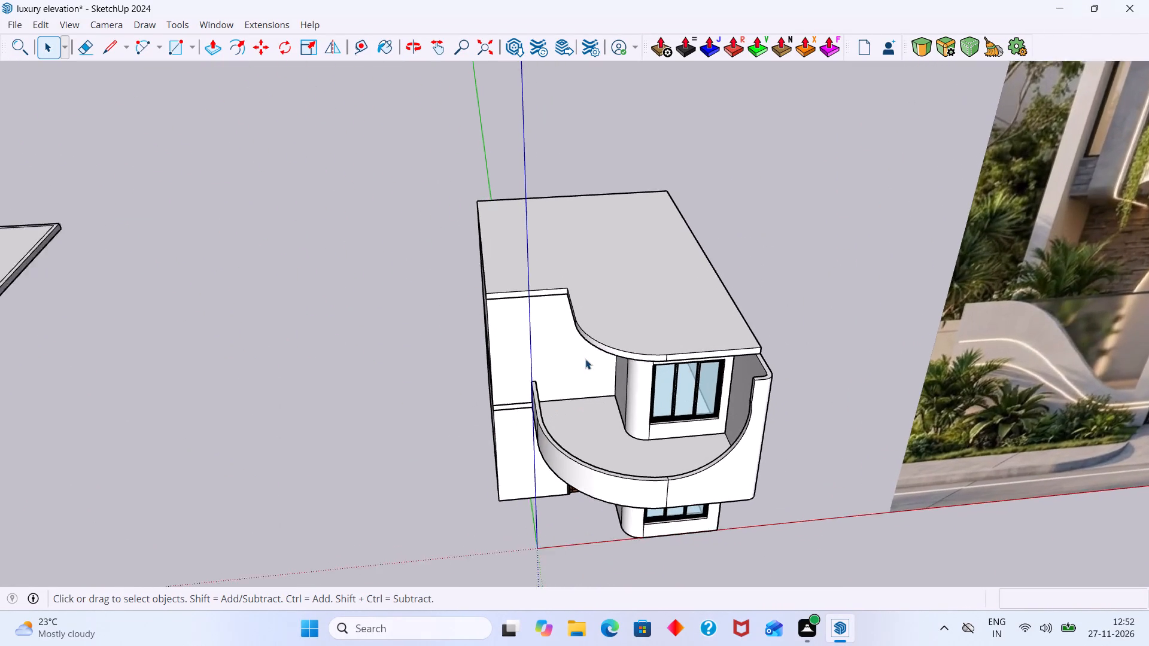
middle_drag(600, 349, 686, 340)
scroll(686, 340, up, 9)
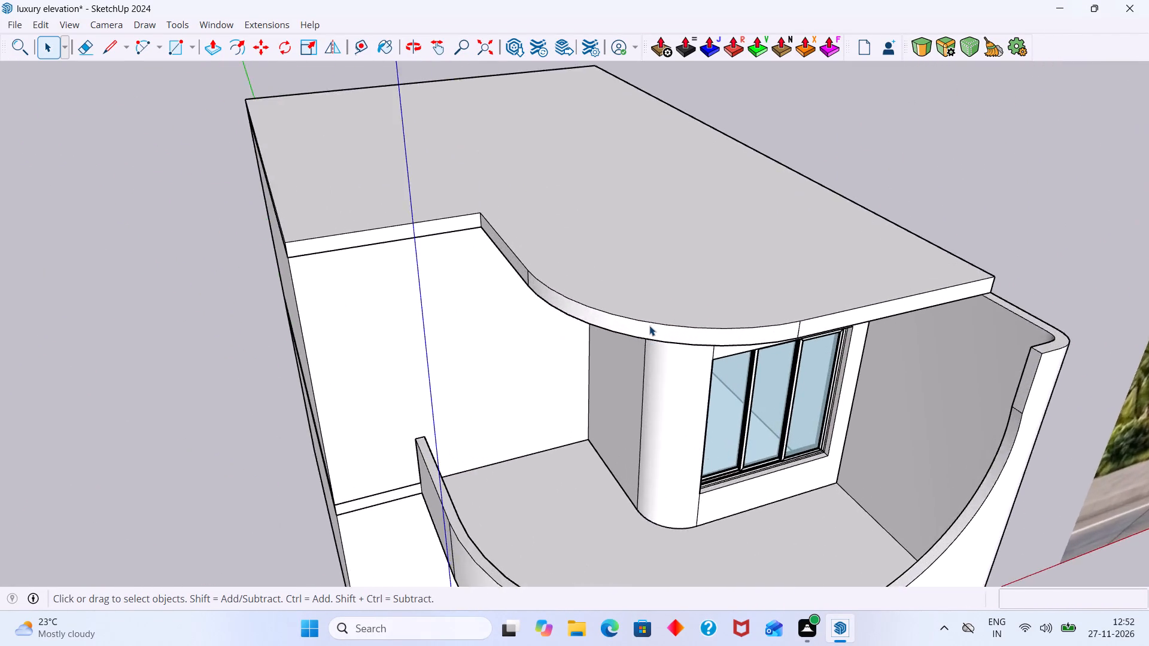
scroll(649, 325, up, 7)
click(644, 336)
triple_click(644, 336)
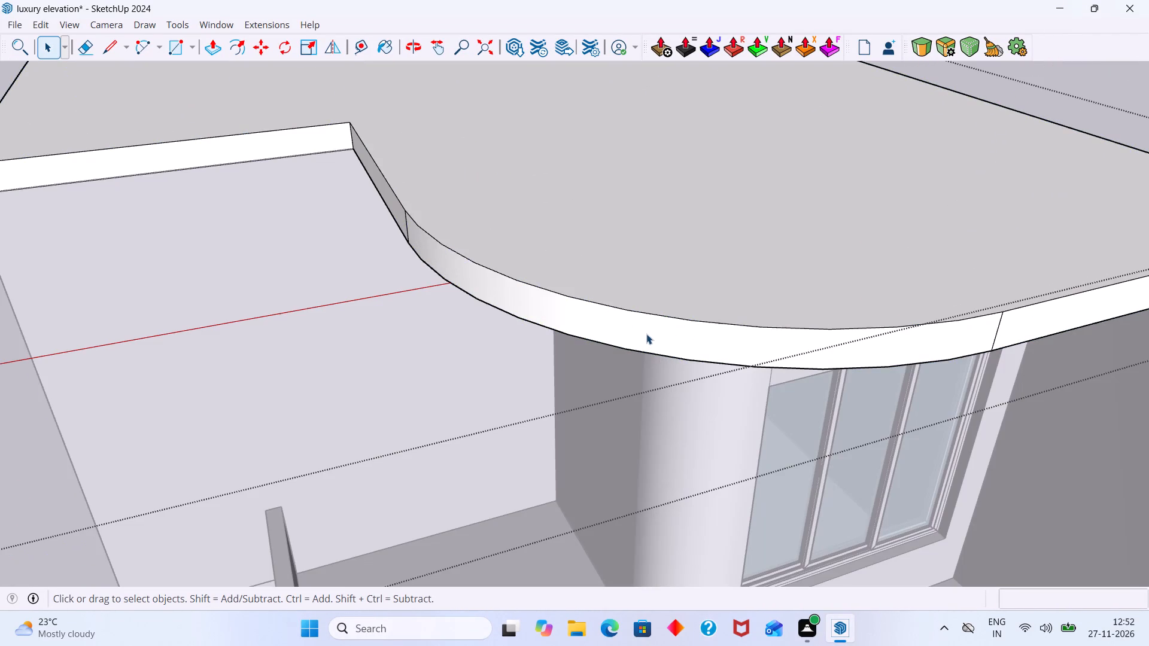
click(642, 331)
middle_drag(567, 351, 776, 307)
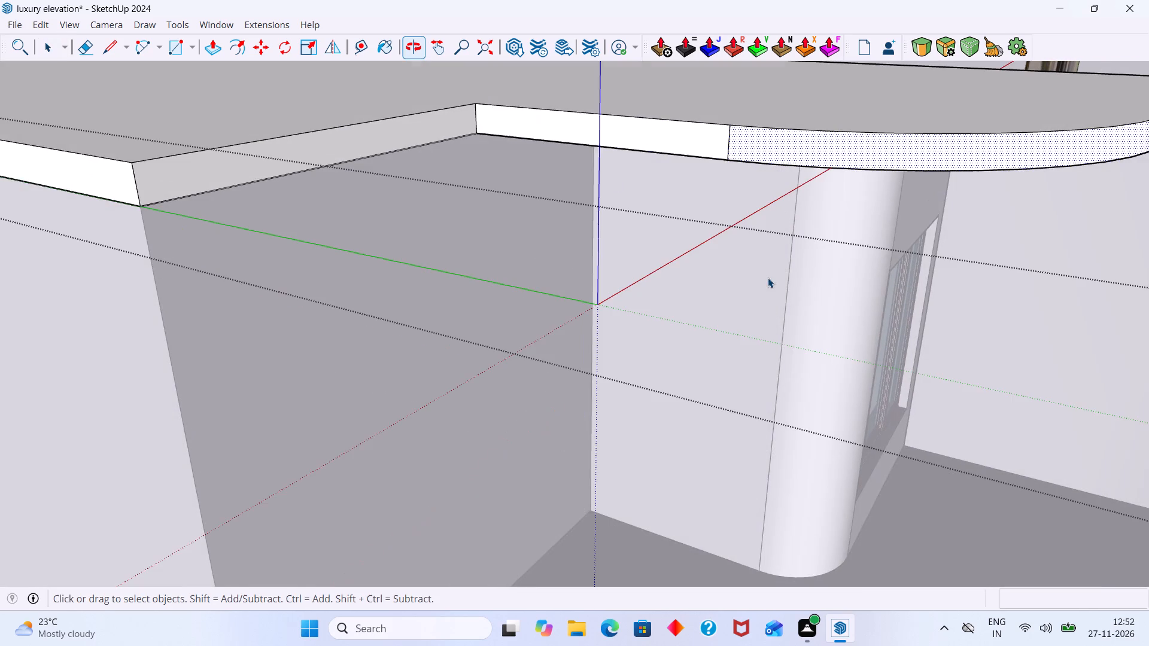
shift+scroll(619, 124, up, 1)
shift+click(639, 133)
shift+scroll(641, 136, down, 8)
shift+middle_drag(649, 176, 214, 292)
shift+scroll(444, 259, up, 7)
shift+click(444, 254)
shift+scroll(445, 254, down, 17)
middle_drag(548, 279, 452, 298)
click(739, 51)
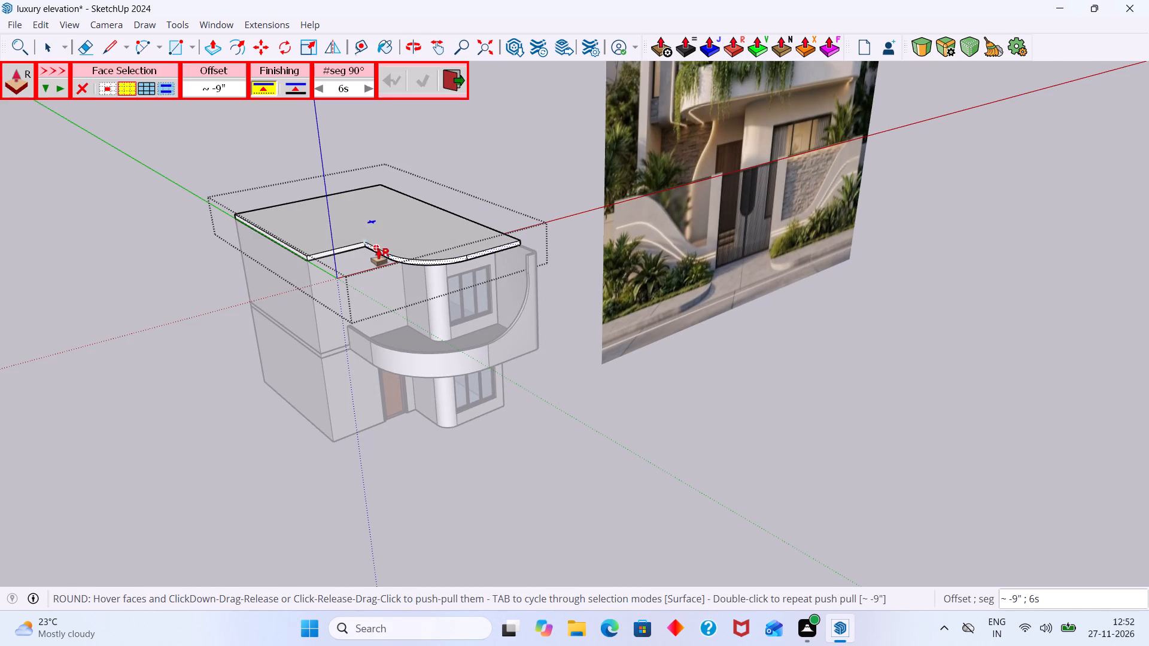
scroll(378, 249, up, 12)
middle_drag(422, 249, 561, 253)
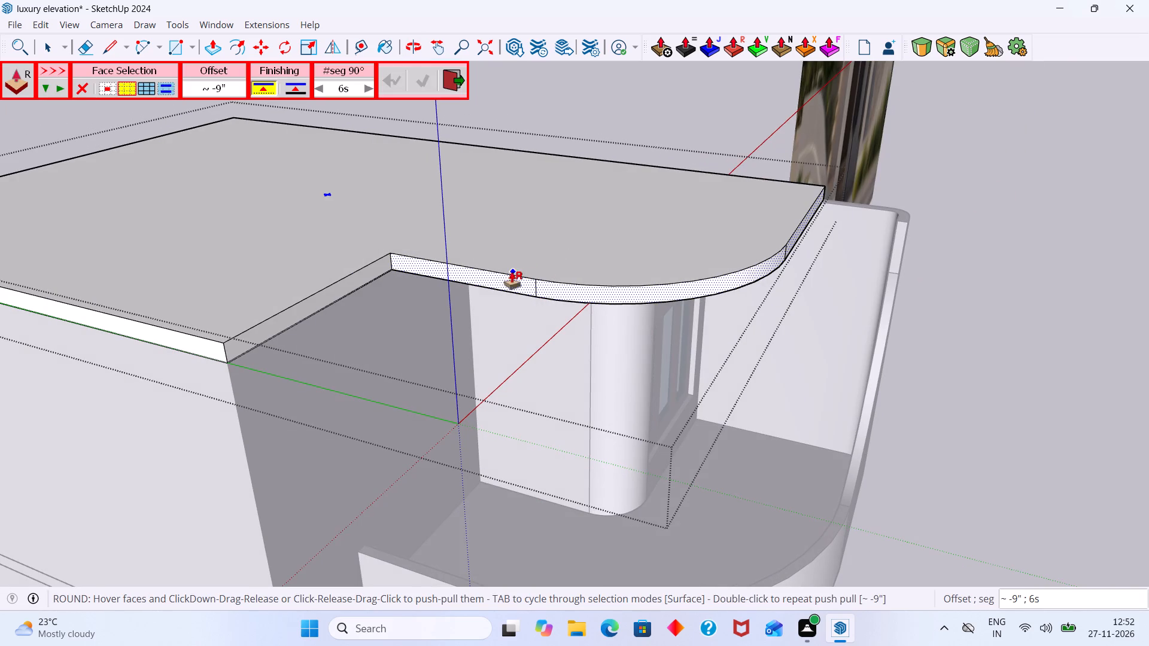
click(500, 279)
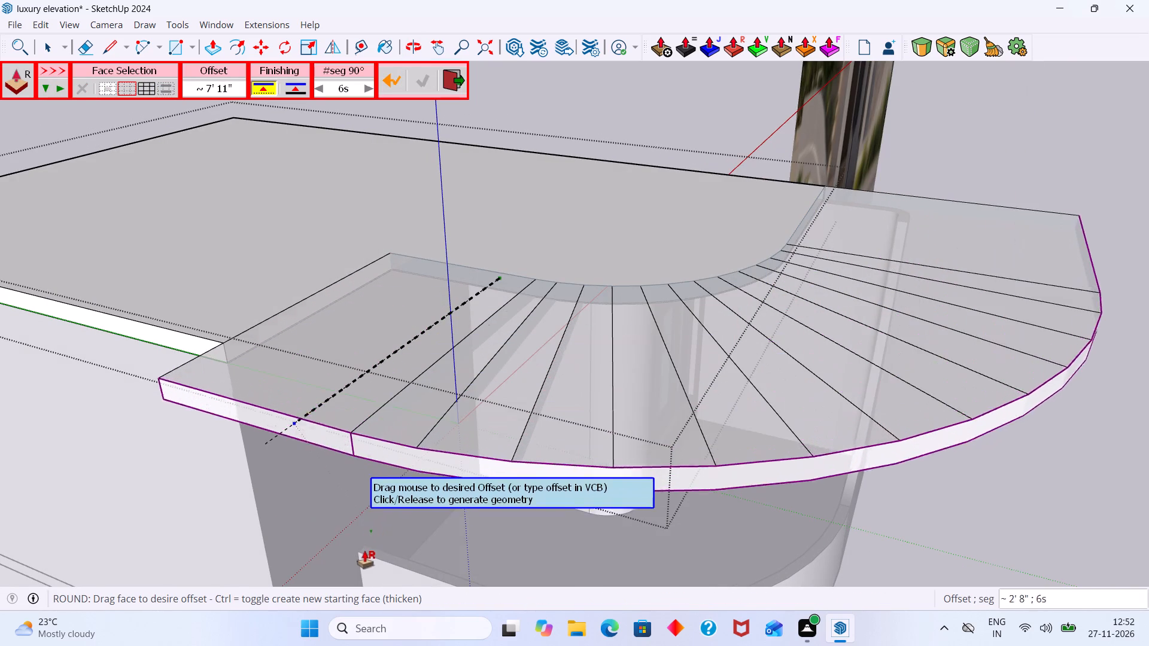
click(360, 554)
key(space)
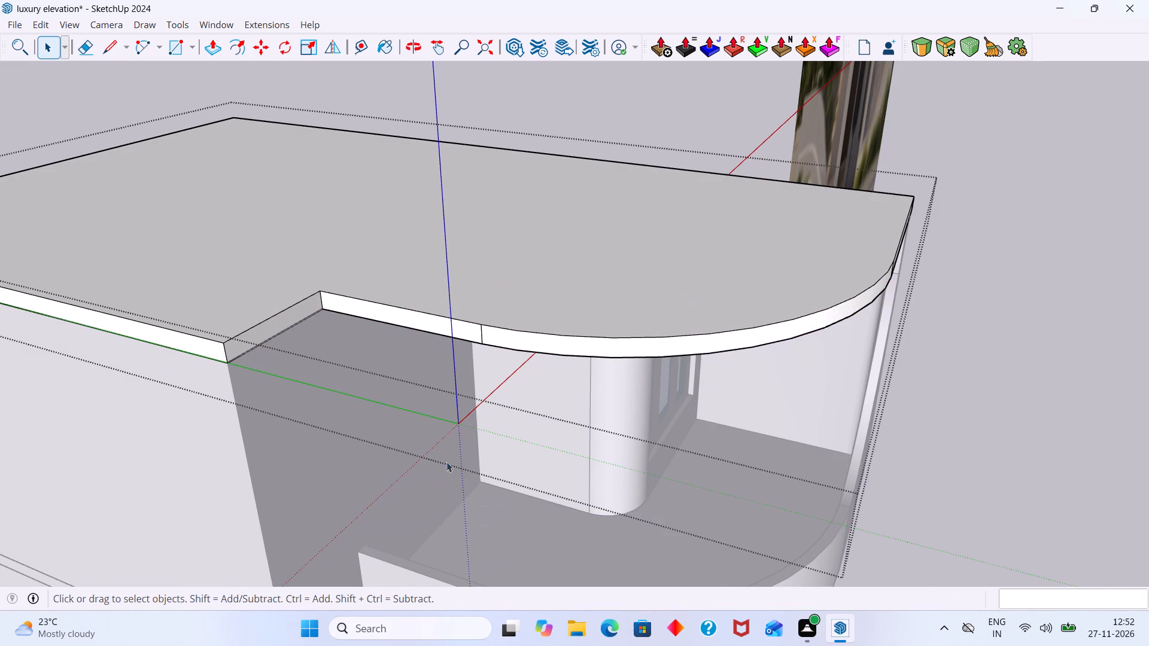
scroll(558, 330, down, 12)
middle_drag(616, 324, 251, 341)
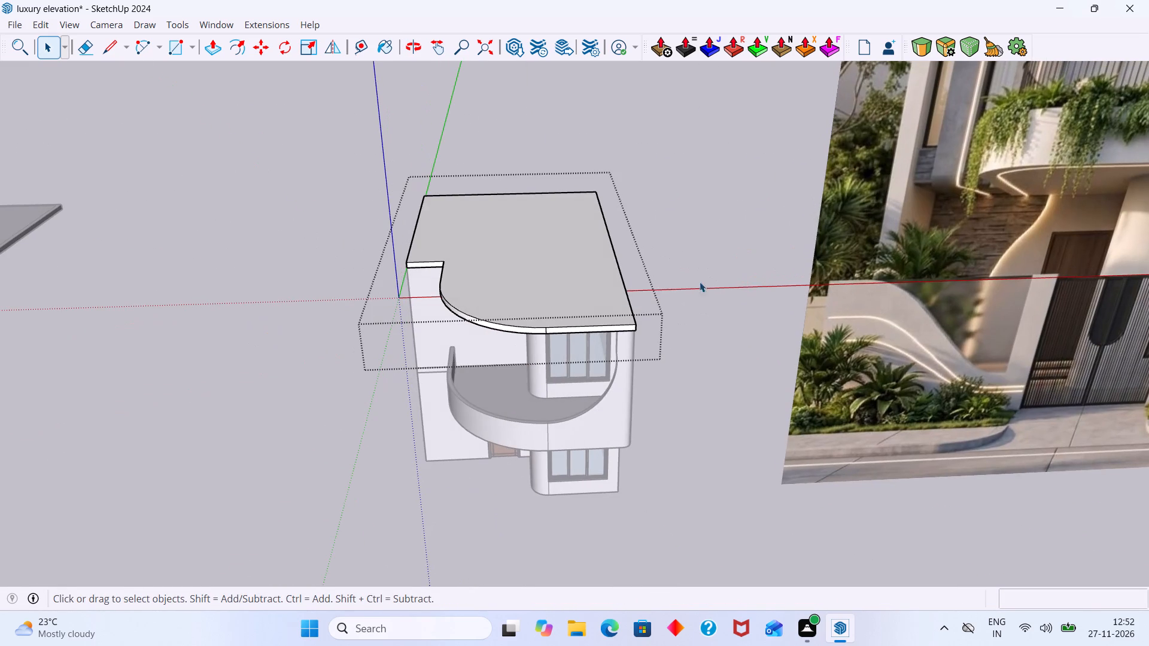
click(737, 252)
Examine from several angles how the extended roof slab meets the curved side wall above the balcony.
middle_drag(621, 380, 655, 253)
scroll(655, 239, up, 15)
middle_drag(615, 287, 636, 257)
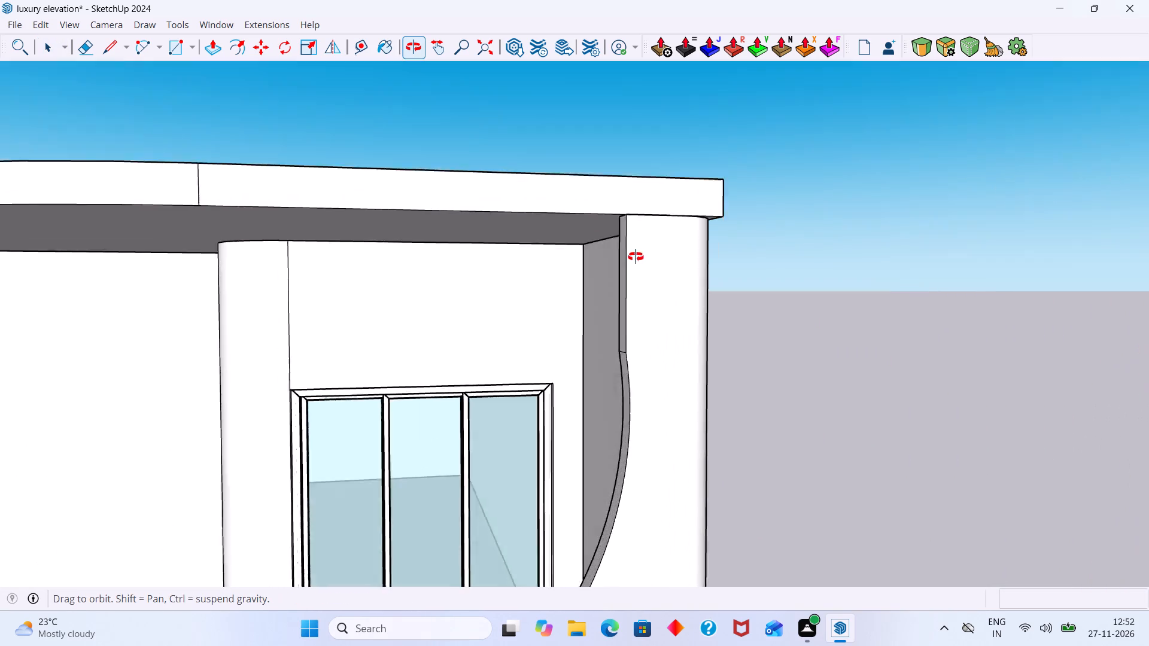
middle_drag(636, 257, 405, 266)
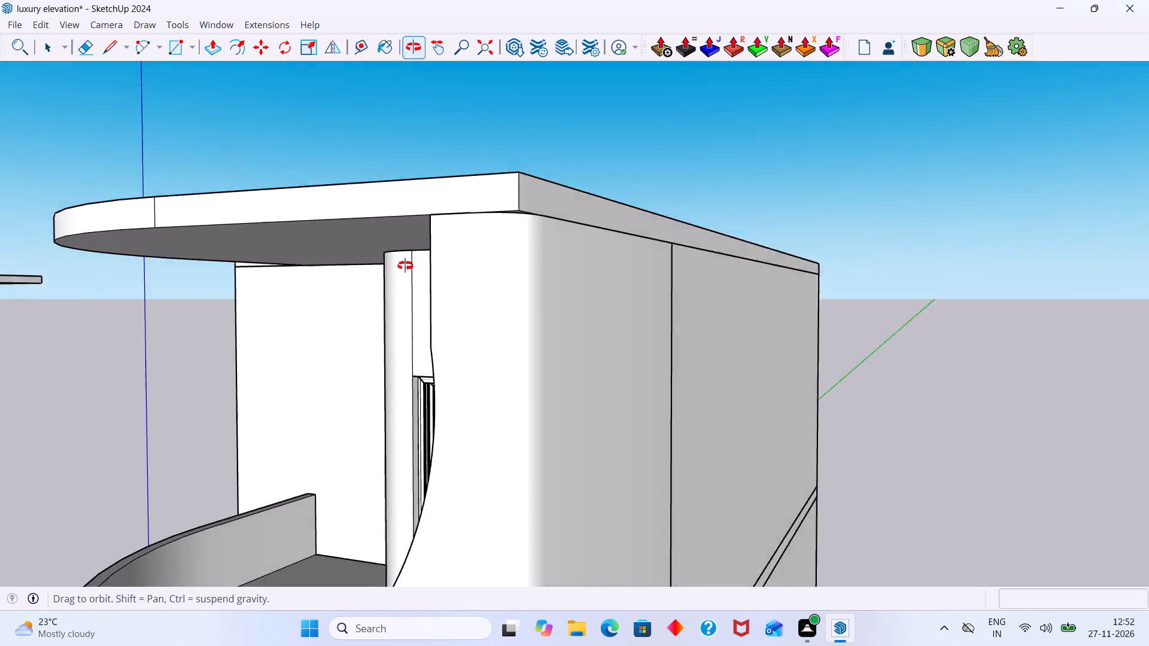
middle_drag(405, 266, 387, 273)
scroll(450, 261, down, 10)
middle_drag(482, 256, 521, 282)
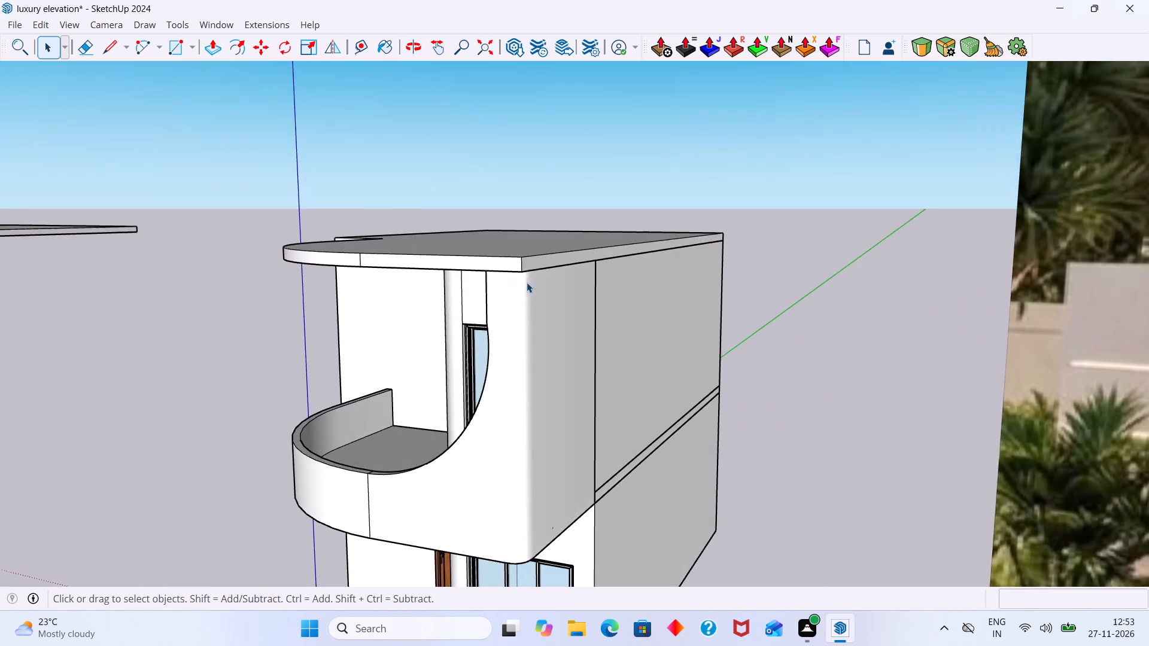
scroll(530, 279, down, 8)
scroll(528, 270, up, 8)
middle_drag(529, 271, 567, 276)
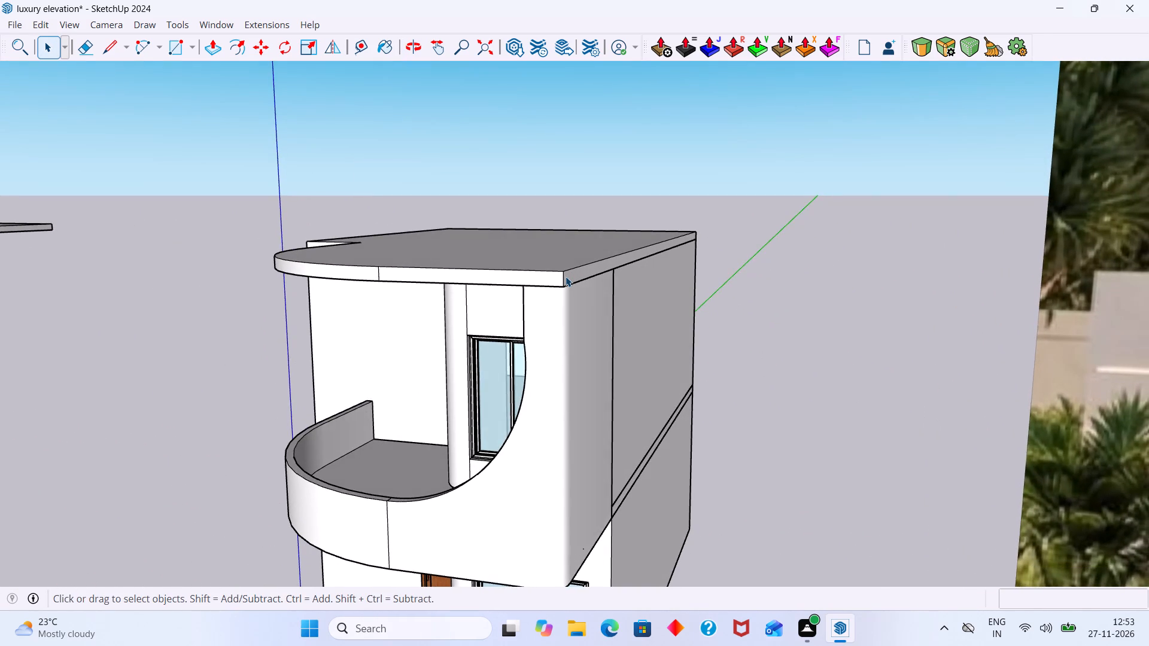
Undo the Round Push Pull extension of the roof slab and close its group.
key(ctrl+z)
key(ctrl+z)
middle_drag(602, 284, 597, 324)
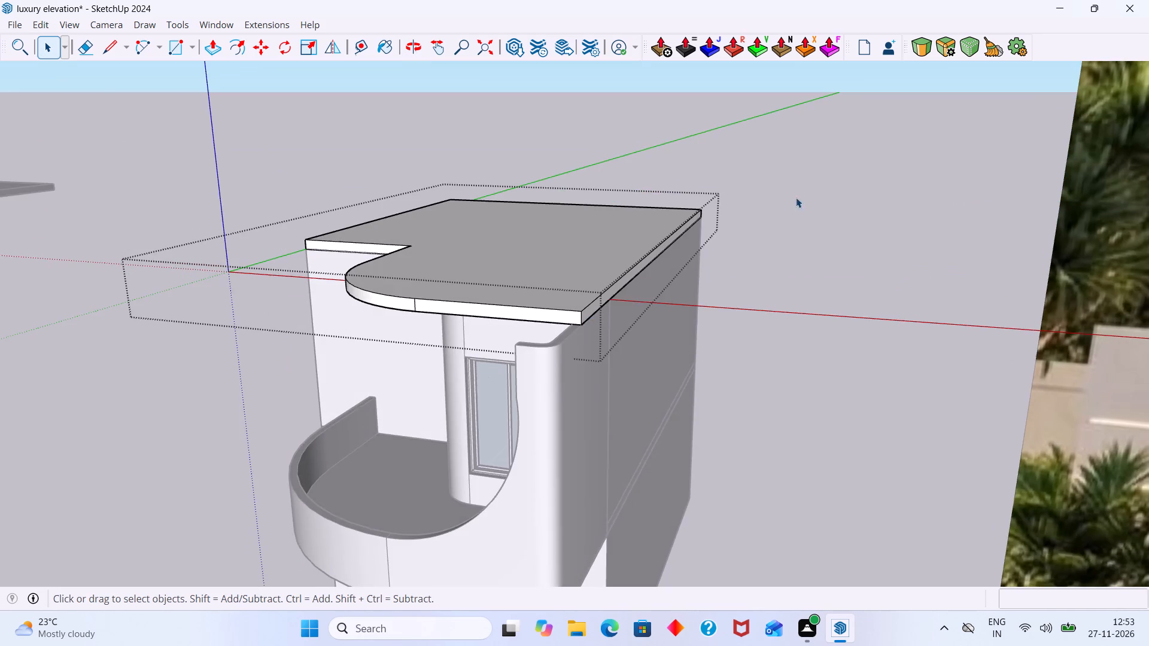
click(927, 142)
Examine the gap between the roof slab and the curved side wall's top against the reference image.
scroll(505, 341, up, 4)
middle_drag(548, 364, 600, 372)
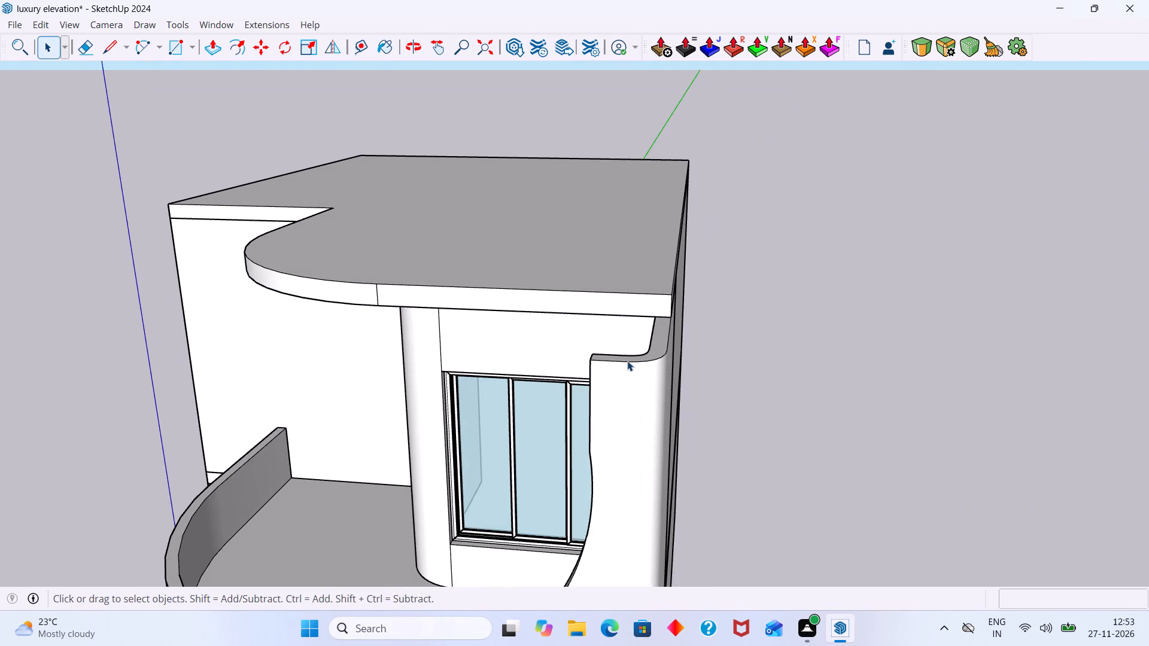
scroll(642, 337, up, 2)
middle_drag(651, 375, 572, 431)
scroll(571, 429, down, 15)
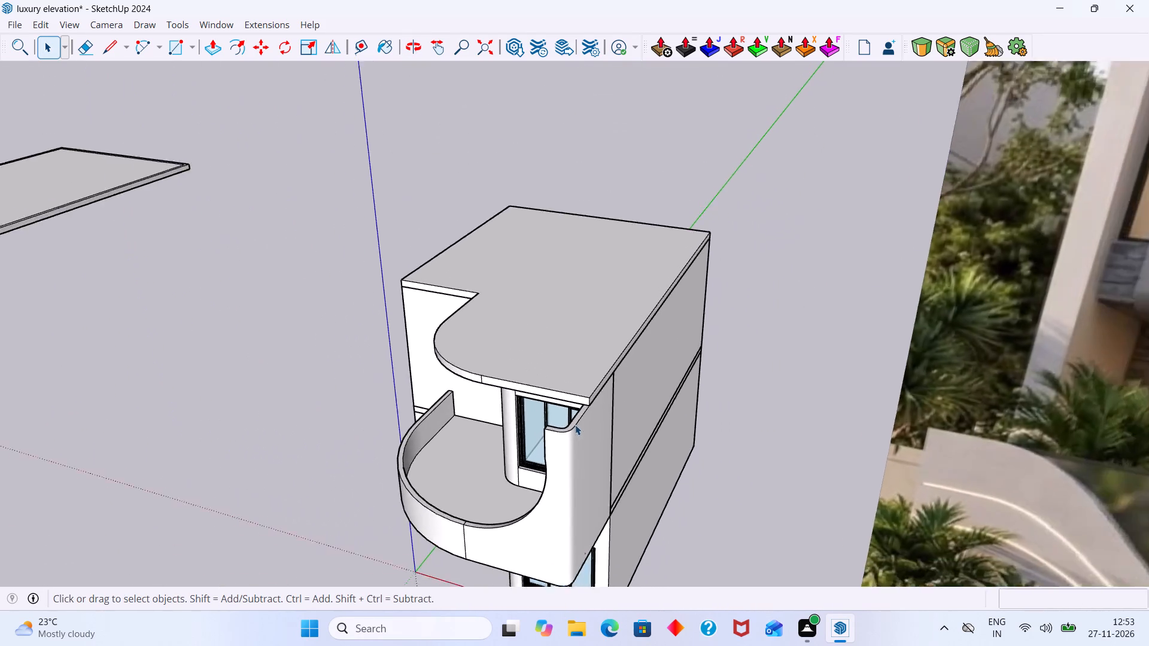
scroll(575, 425, down, 17)
scroll(835, 365, up, 3)
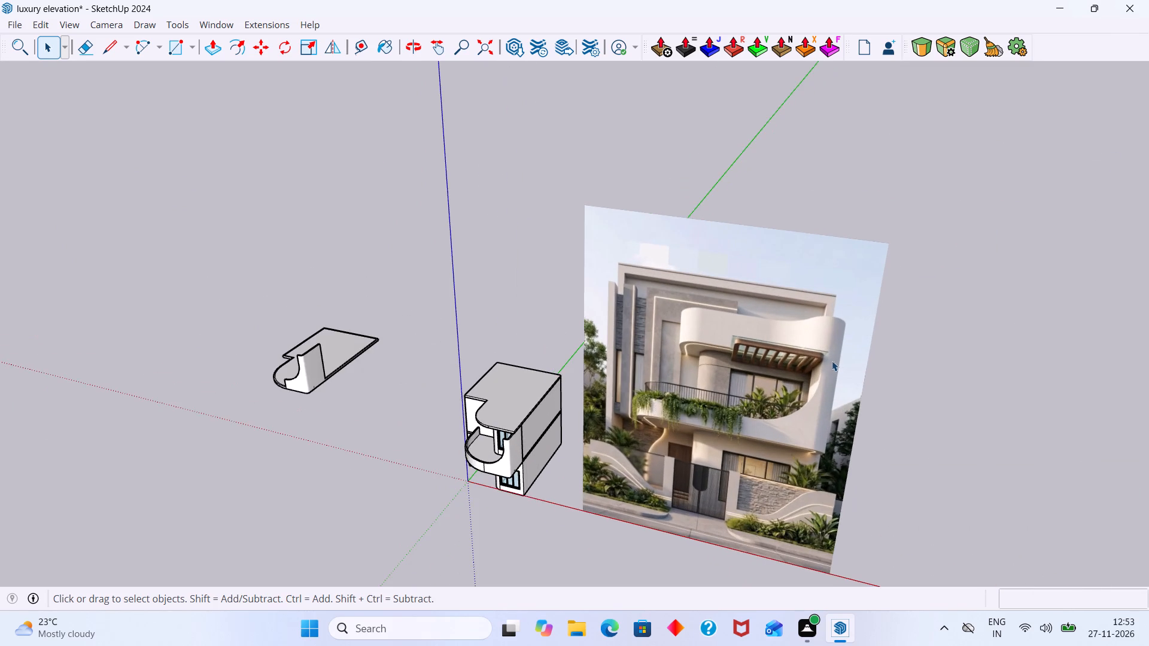
scroll(826, 362, up, 2)
scroll(463, 457, up, 9)
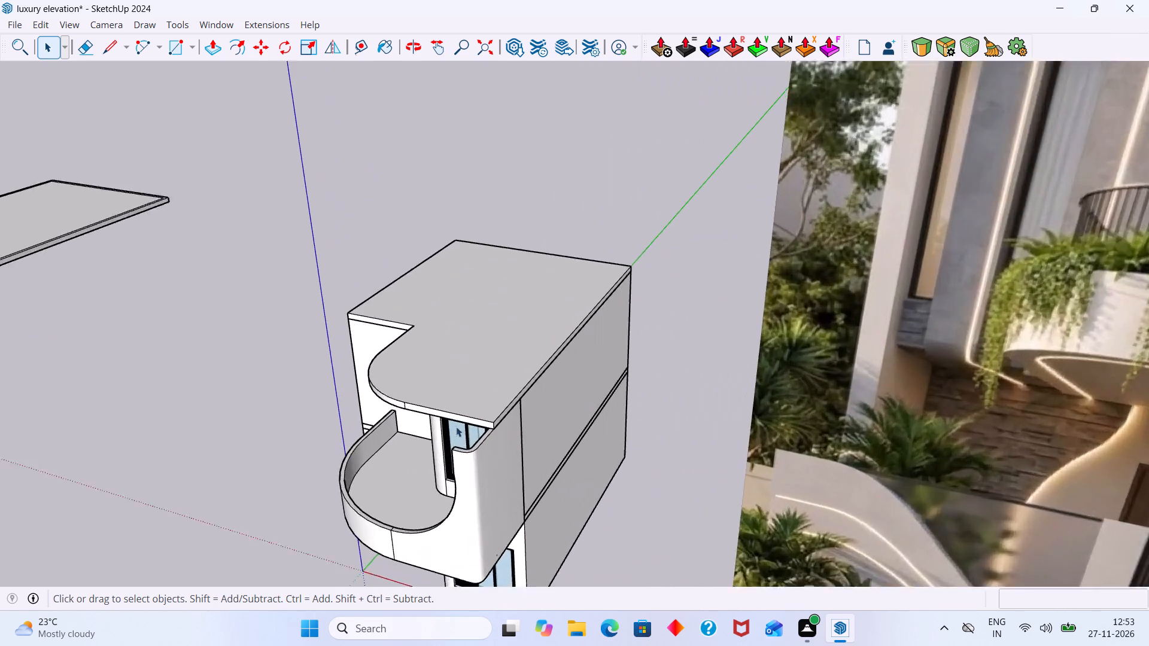
Open the balcony group and split the curved side wall's top face with a line along the roof slab's front edge.
scroll(456, 426, up, 18)
click(509, 447)
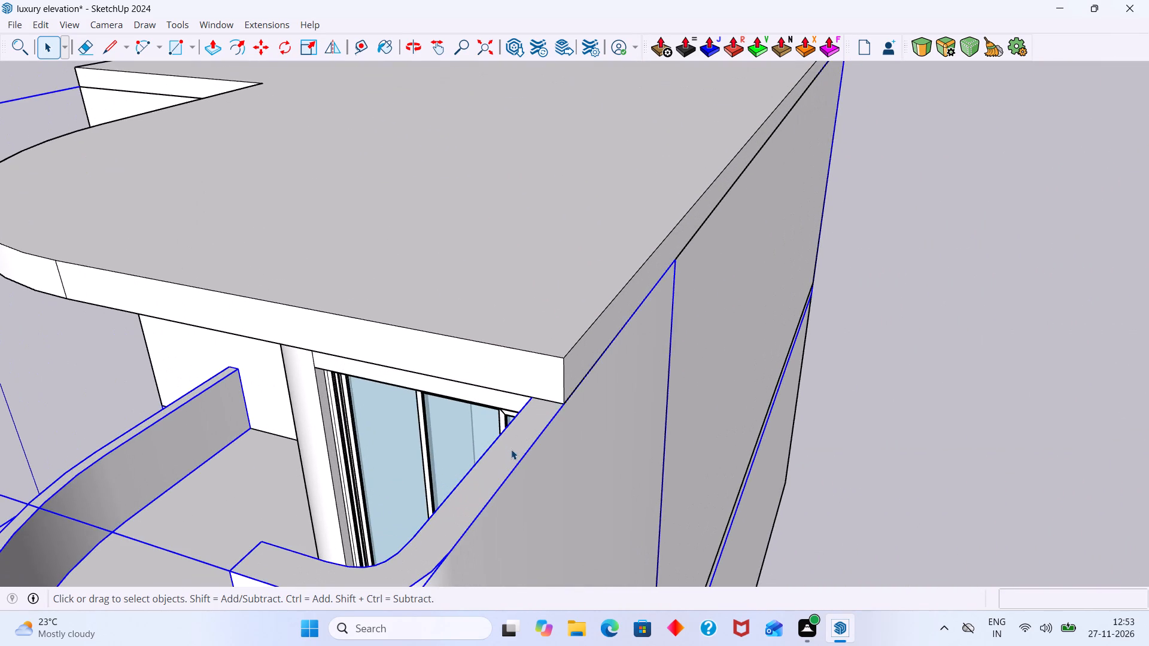
double_click(511, 449)
click(508, 454)
key(p)
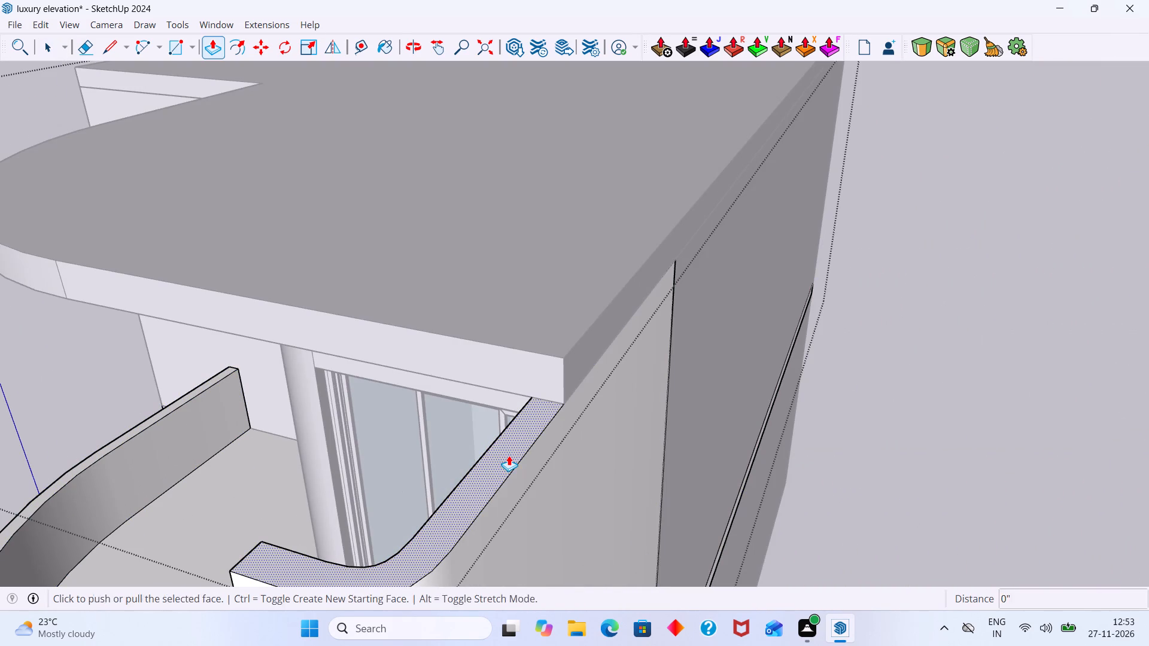
click(509, 455)
key(space)
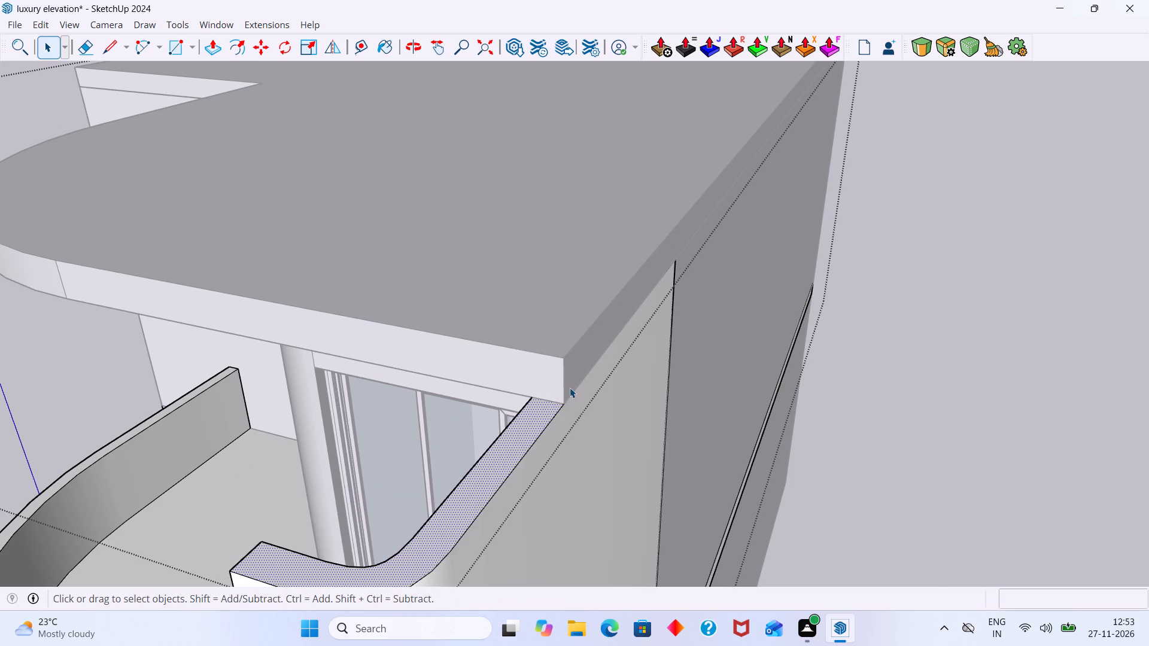
key(l)
click(532, 397)
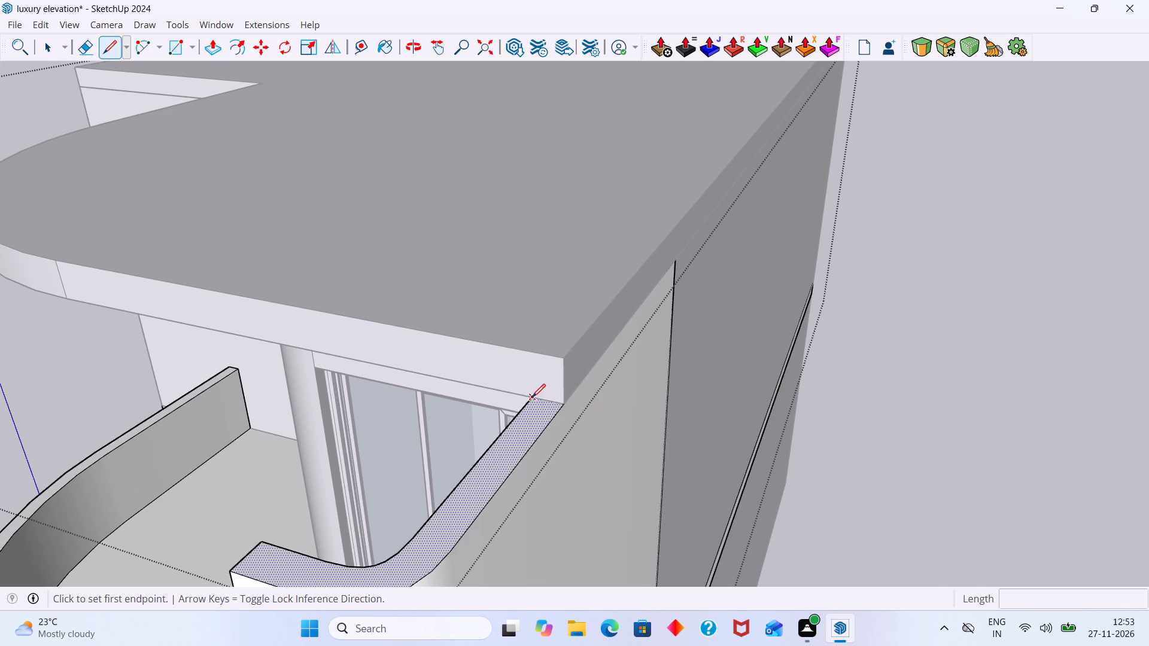
click(562, 403)
key(space)
Raise the front part of the curved side wall's top 6" to the roof slab's top level and close the group.
click(525, 428)
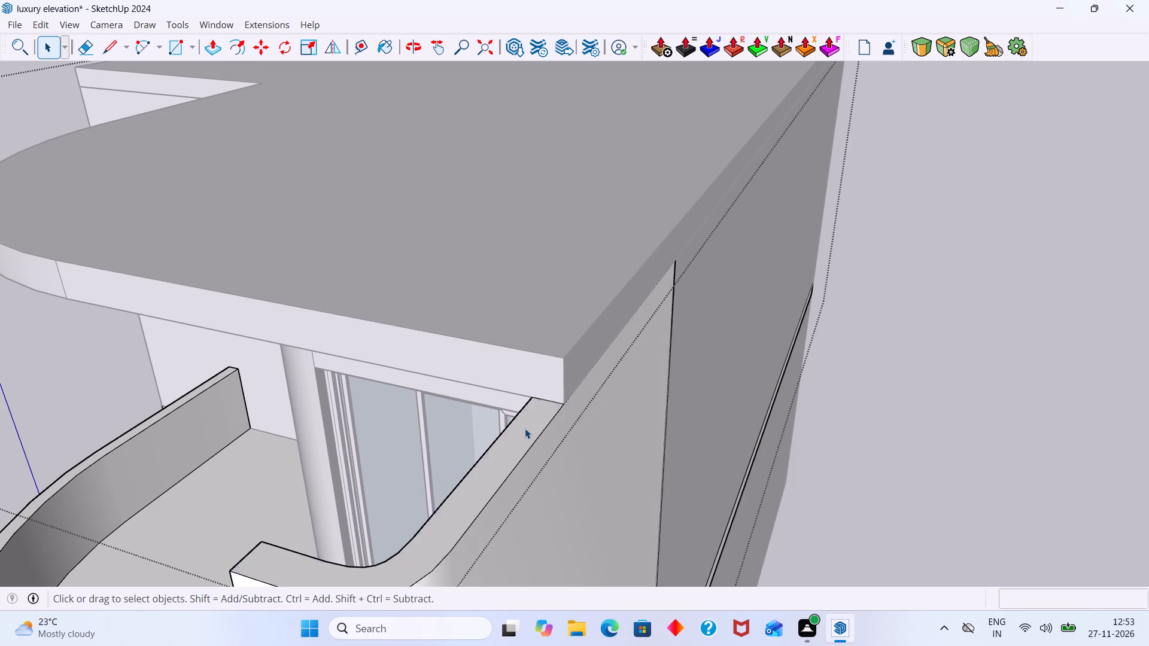
key(p)
click(525, 428)
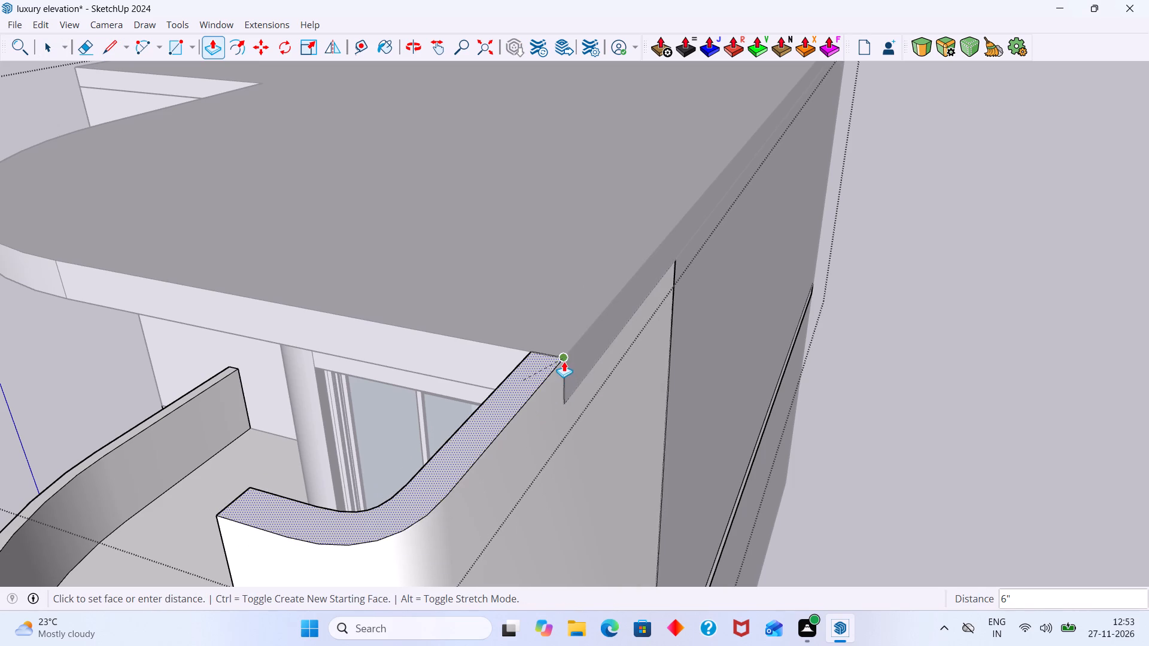
click(564, 361)
key(space)
scroll(530, 415, down, 18)
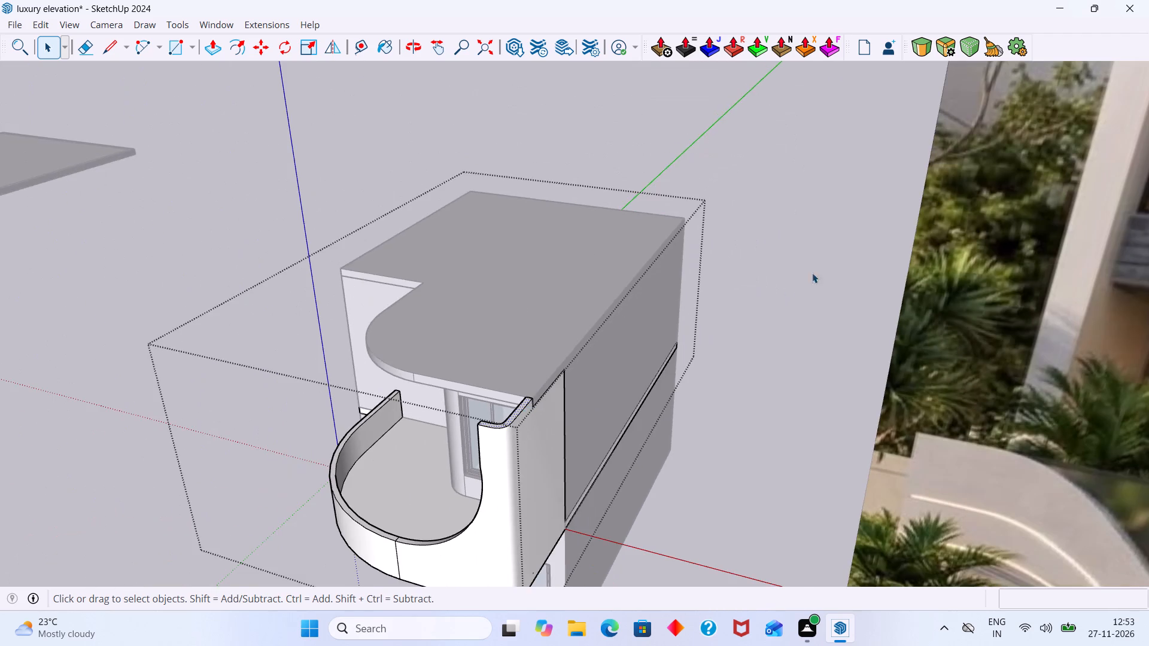
click(829, 262)
Compare the house model's raised side wall and roof front with the reference image.
scroll(591, 369, down, 9)
middle_drag(510, 428, 598, 400)
shift+middle_drag(595, 390, 448, 407)
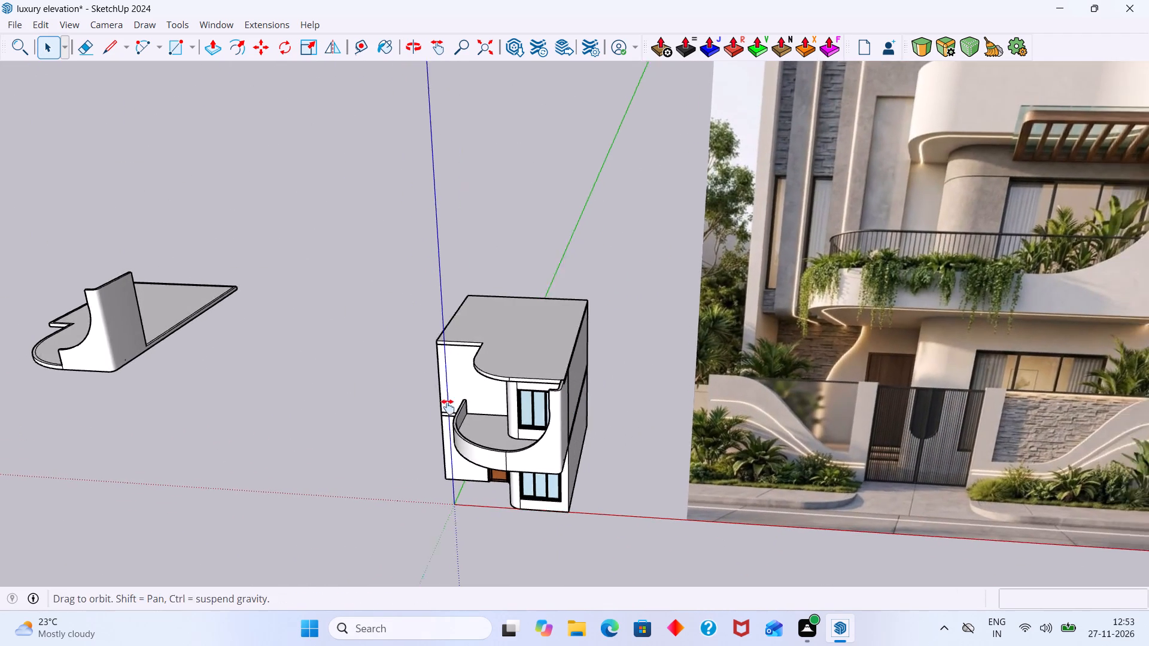
shift+middle_drag(448, 407, 350, 419)
scroll(346, 420, down, 5)
middle_drag(382, 437, 487, 401)
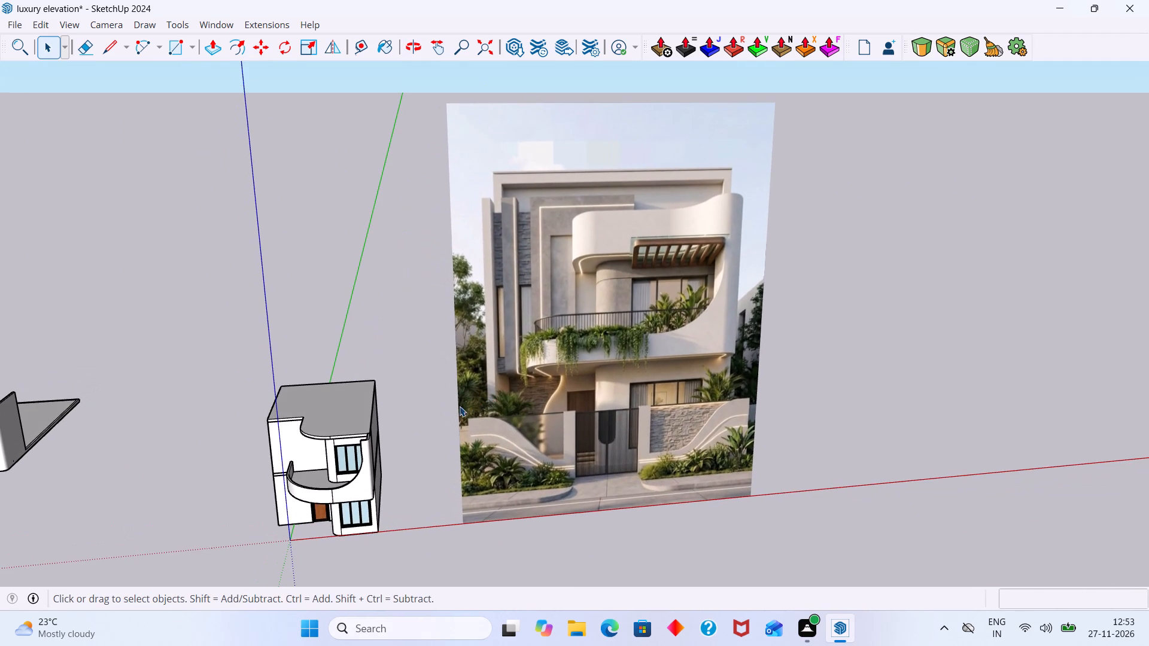
shift+middle_drag(353, 446, 431, 435)
middle_drag(430, 435, 492, 435)
Pull the roof slab's straight front edge face beside the curved side wall outward 2" and close the roof group.
scroll(428, 450, up, 16)
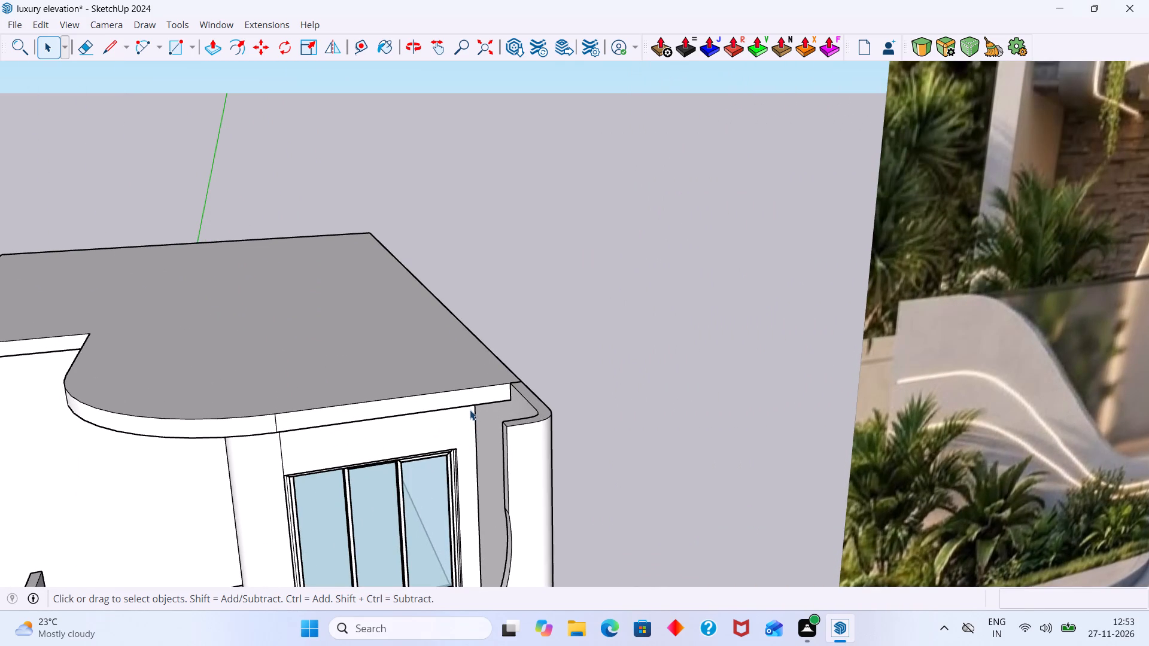
scroll(469, 403, up, 16)
click(522, 386)
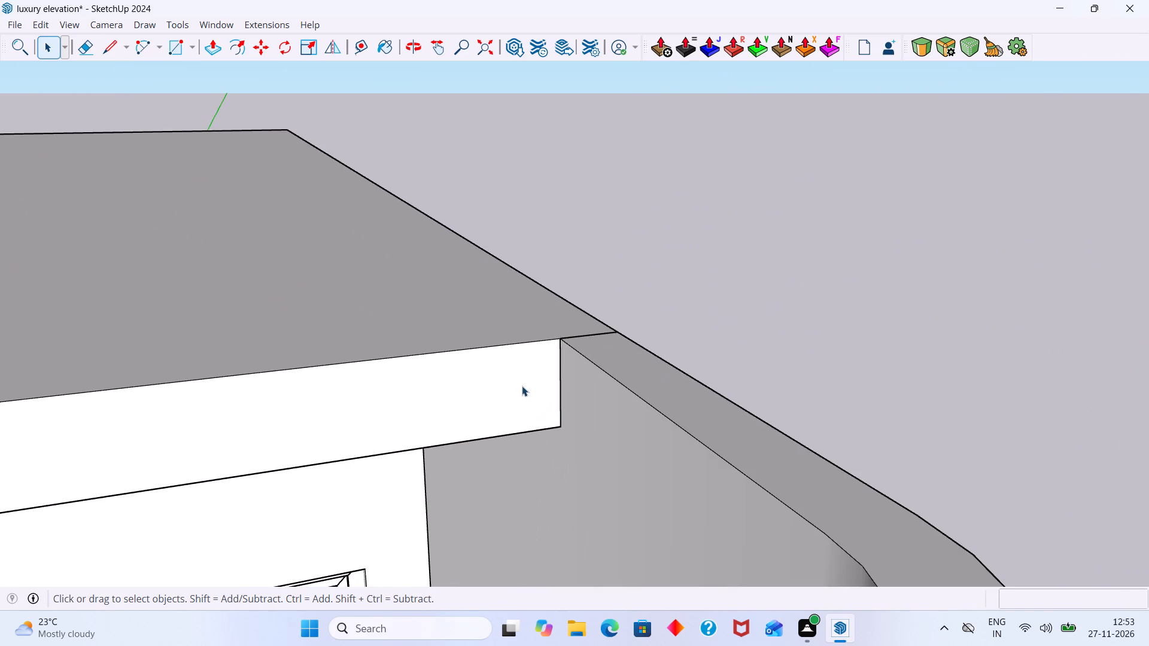
double_click(534, 385)
click(534, 396)
scroll(537, 394, down, 9)
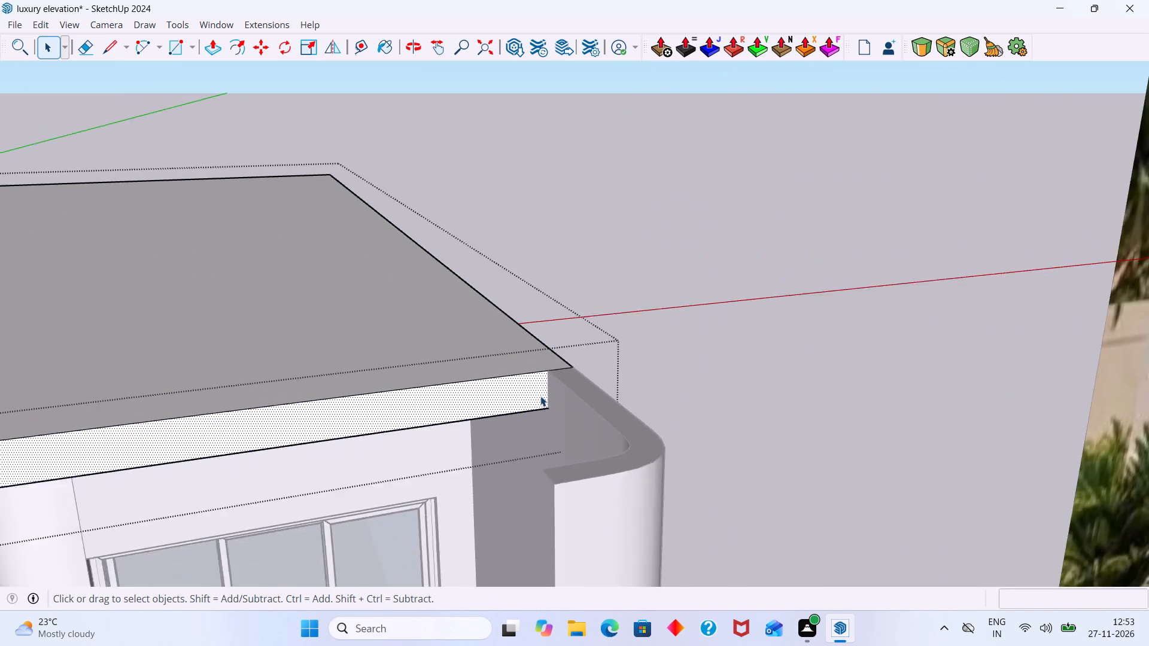
scroll(540, 396, down, 15)
middle_drag(394, 432, 469, 432)
scroll(459, 431, up, 6)
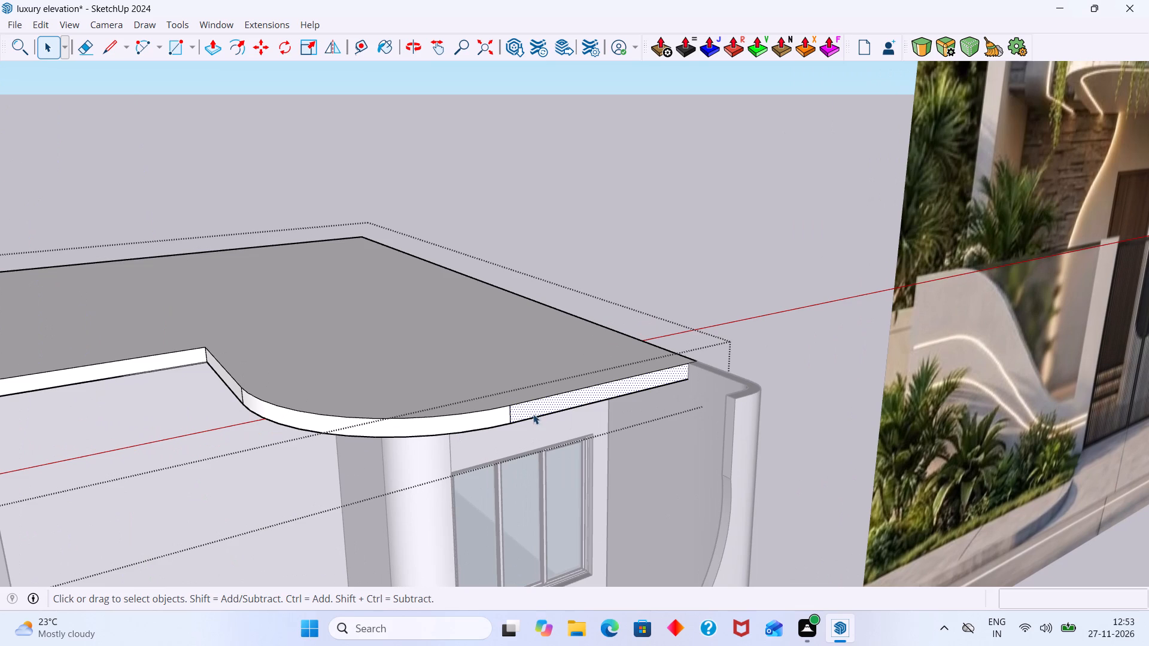
key(p)
click(652, 388)
middle_drag(706, 394, 600, 443)
scroll(611, 461, up, 5)
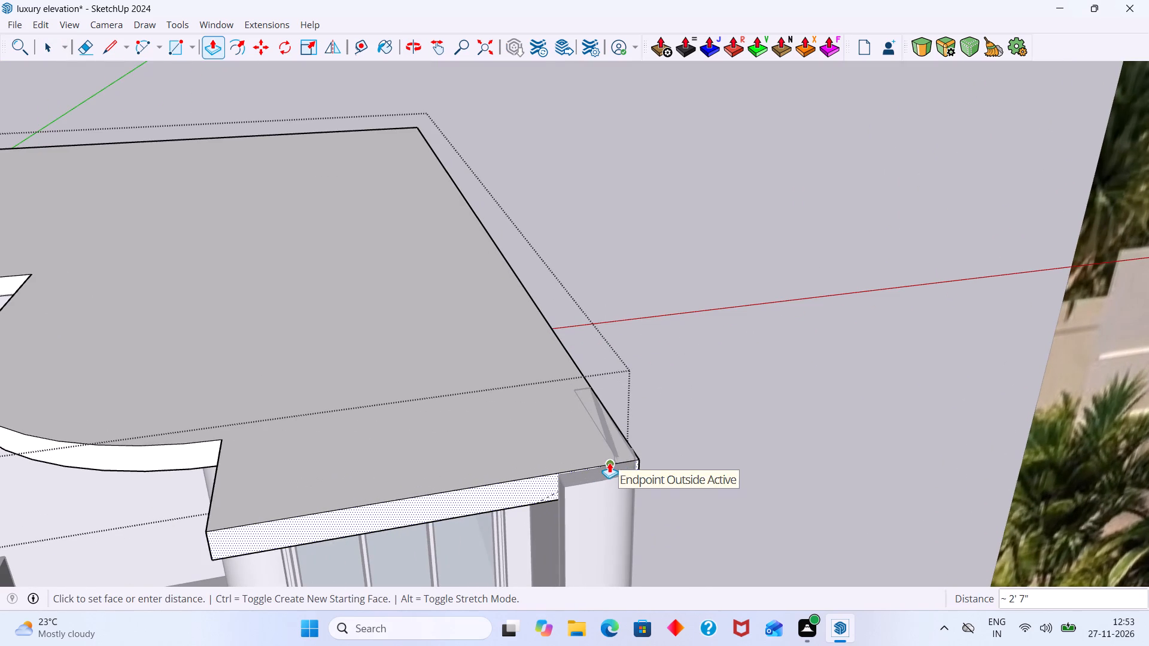
middle_drag(545, 431, 372, 415)
click(440, 390)
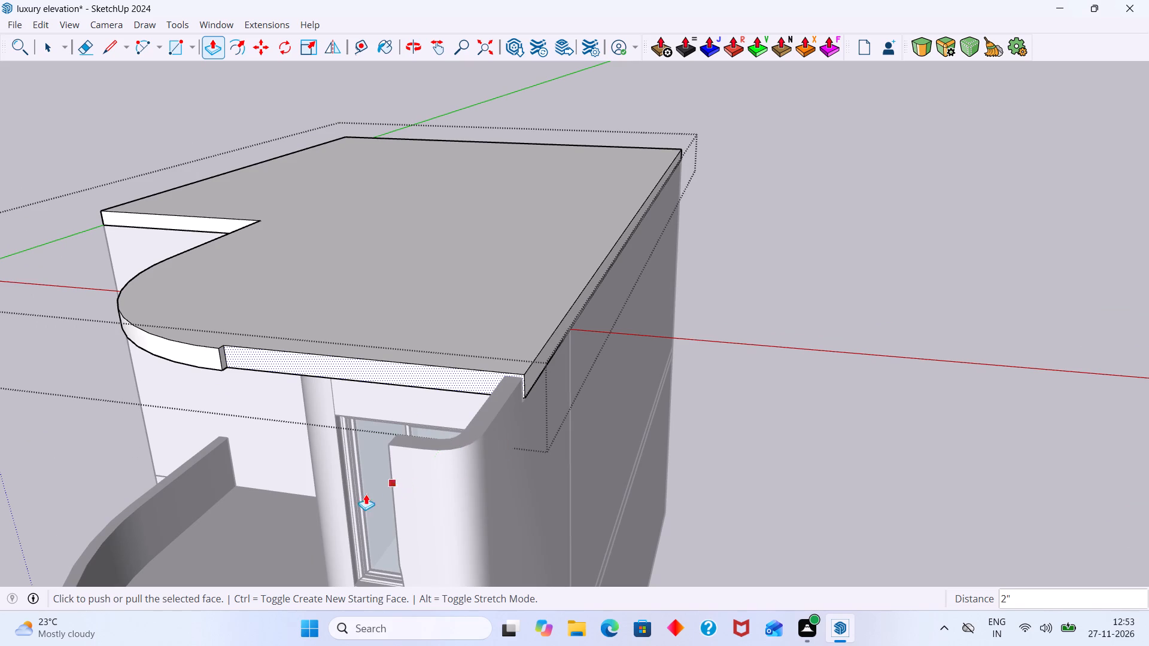
key(Escape)
scroll(532, 402, up, 10)
middle_drag(539, 388, 456, 386)
key(space)
click(974, 211)
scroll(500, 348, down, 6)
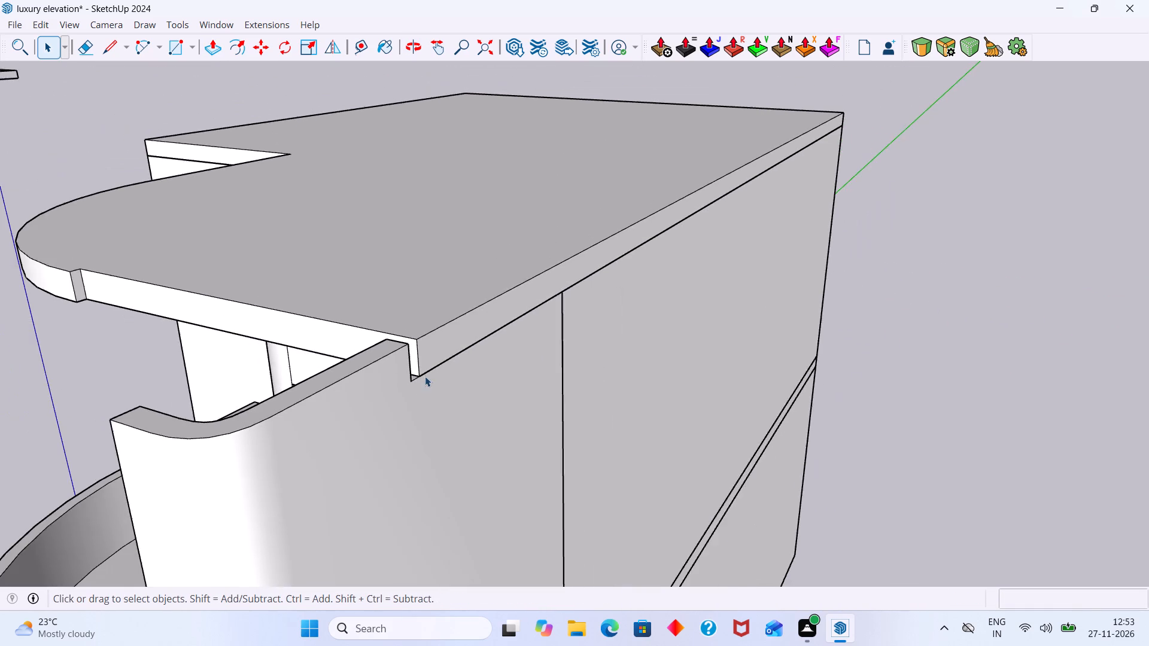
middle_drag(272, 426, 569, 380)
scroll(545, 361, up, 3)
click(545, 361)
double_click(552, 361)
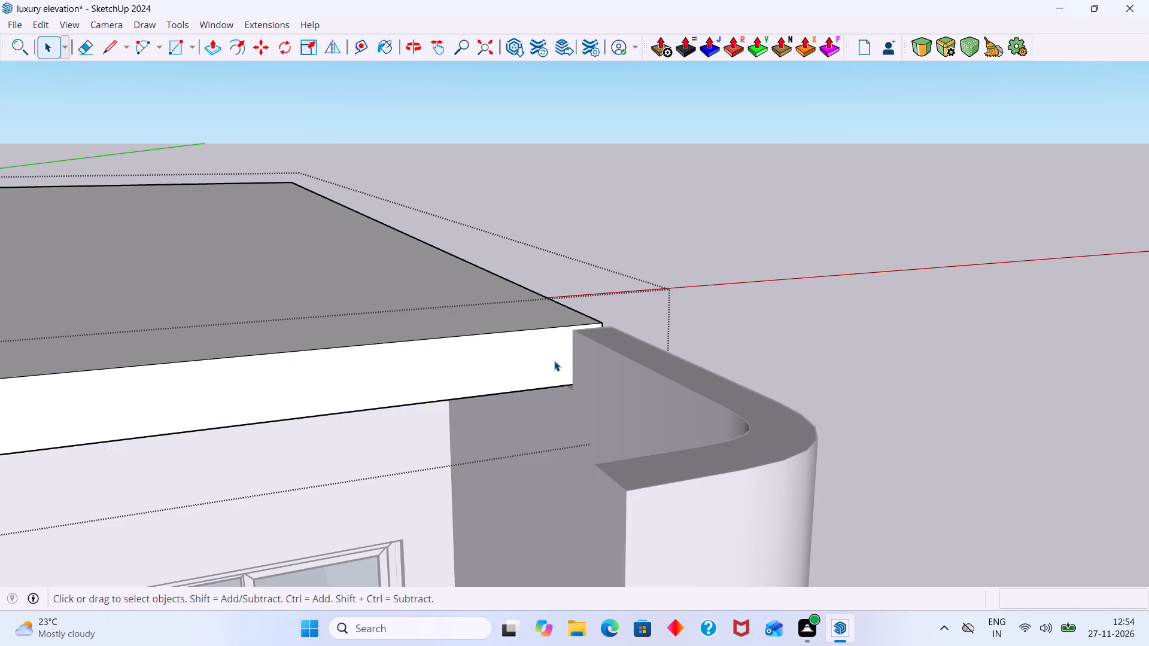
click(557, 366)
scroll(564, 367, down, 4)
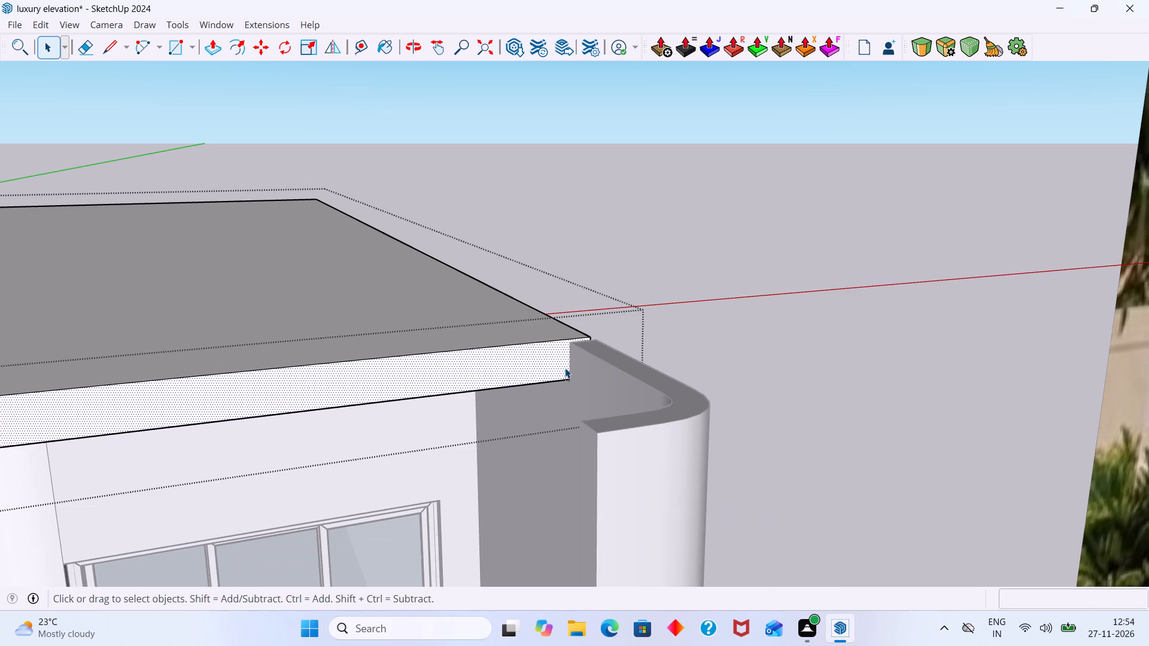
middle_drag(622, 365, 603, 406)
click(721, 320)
Open the balcony group and extend the raised side wall's notch end face 2" to the roof slab's corner with Joint Push Pull.
middle_drag(632, 367, 532, 407)
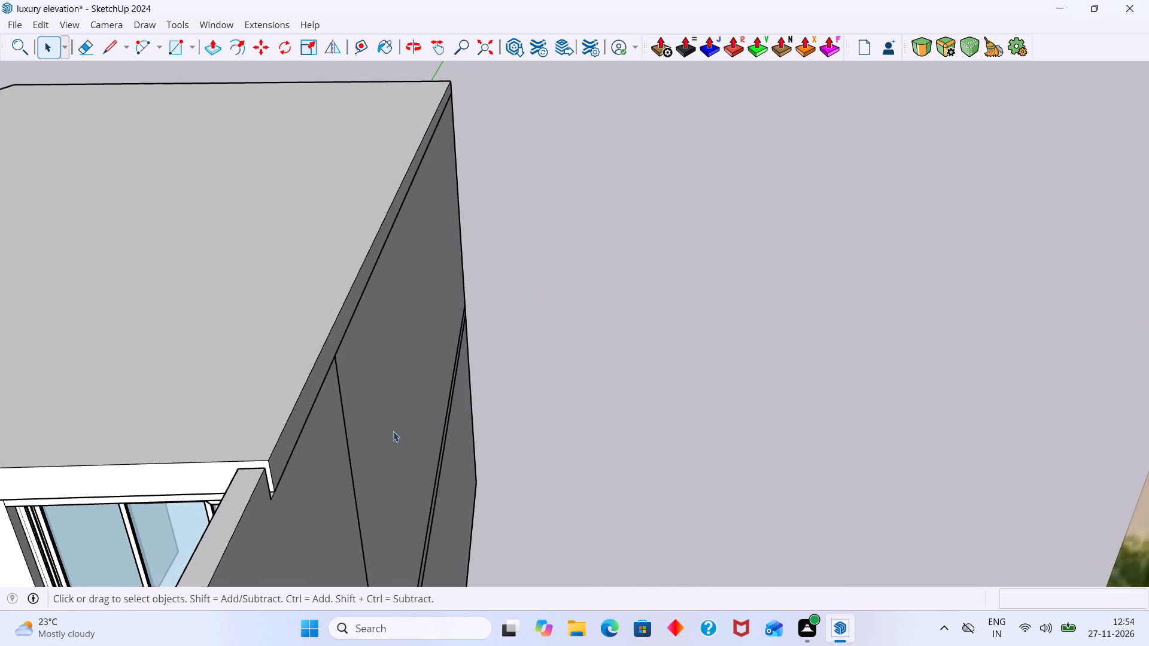
scroll(250, 465, up, 5)
middle_drag(271, 474, 147, 465)
scroll(240, 420, up, 3)
middle_drag(216, 420, 169, 427)
scroll(174, 423, down, 2)
shift+middle_drag(285, 408, 506, 416)
middle_drag(506, 413, 199, 470)
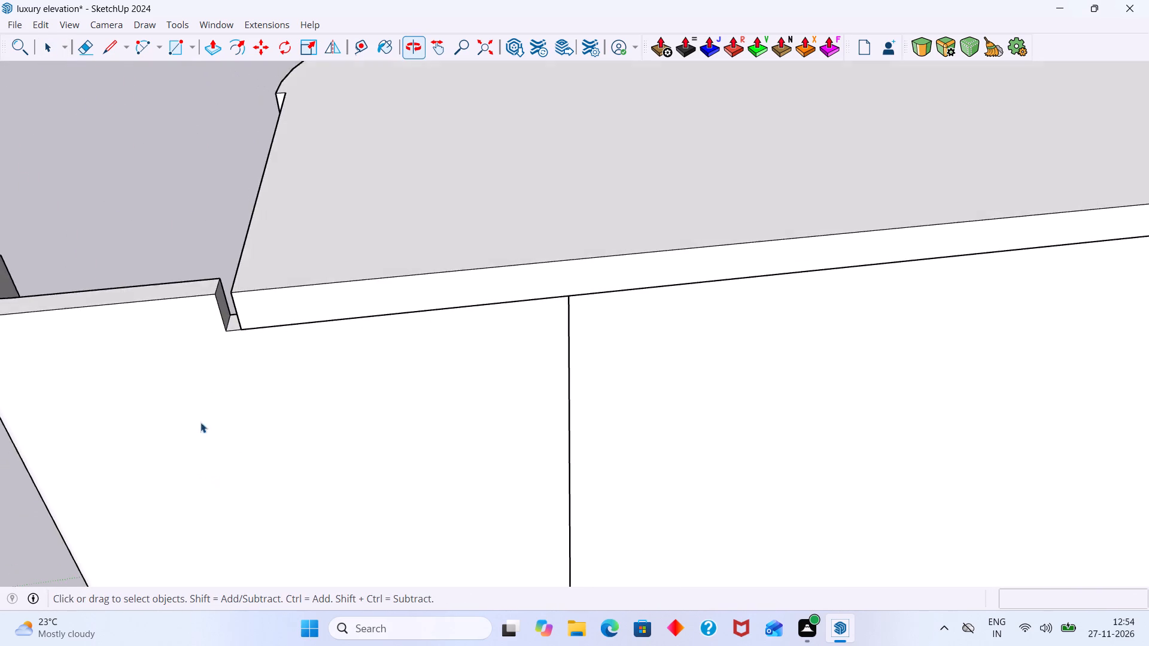
scroll(221, 343, up, 8)
scroll(217, 283, down, 5)
click(174, 260)
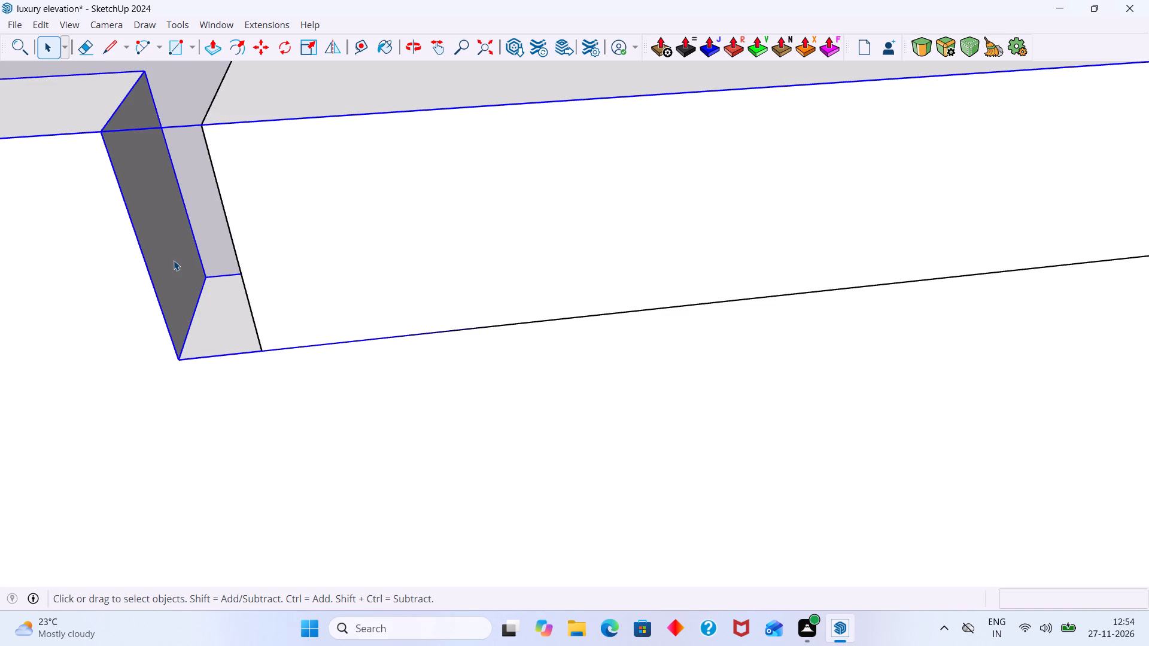
triple_click(174, 260)
click(192, 256)
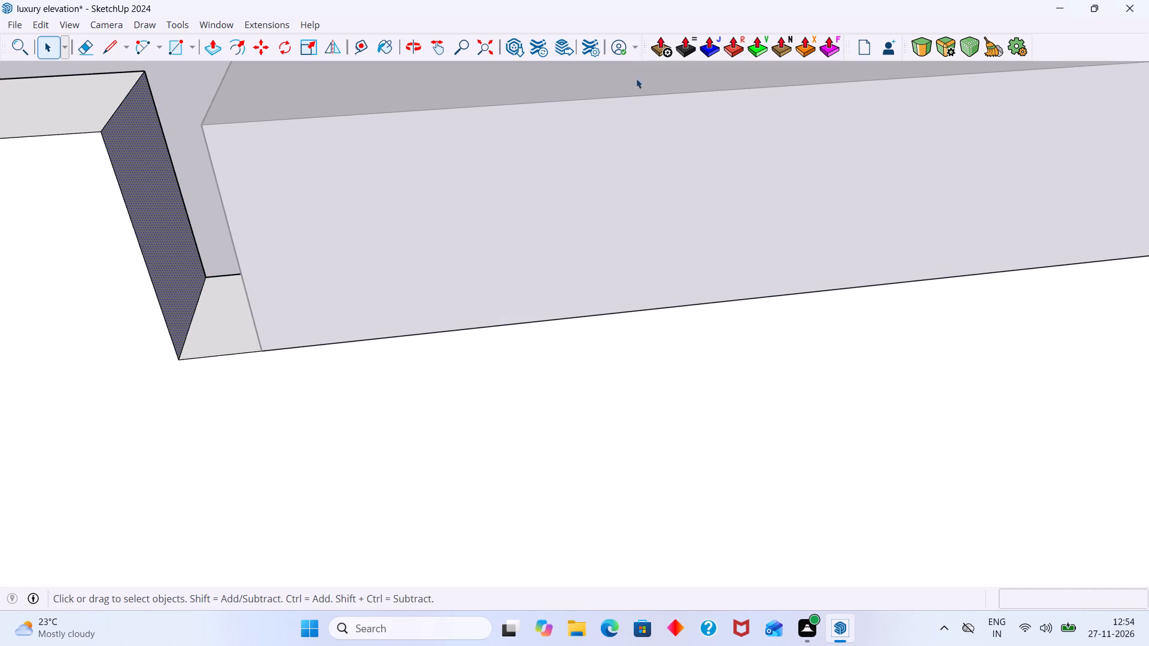
click(711, 38)
click(153, 234)
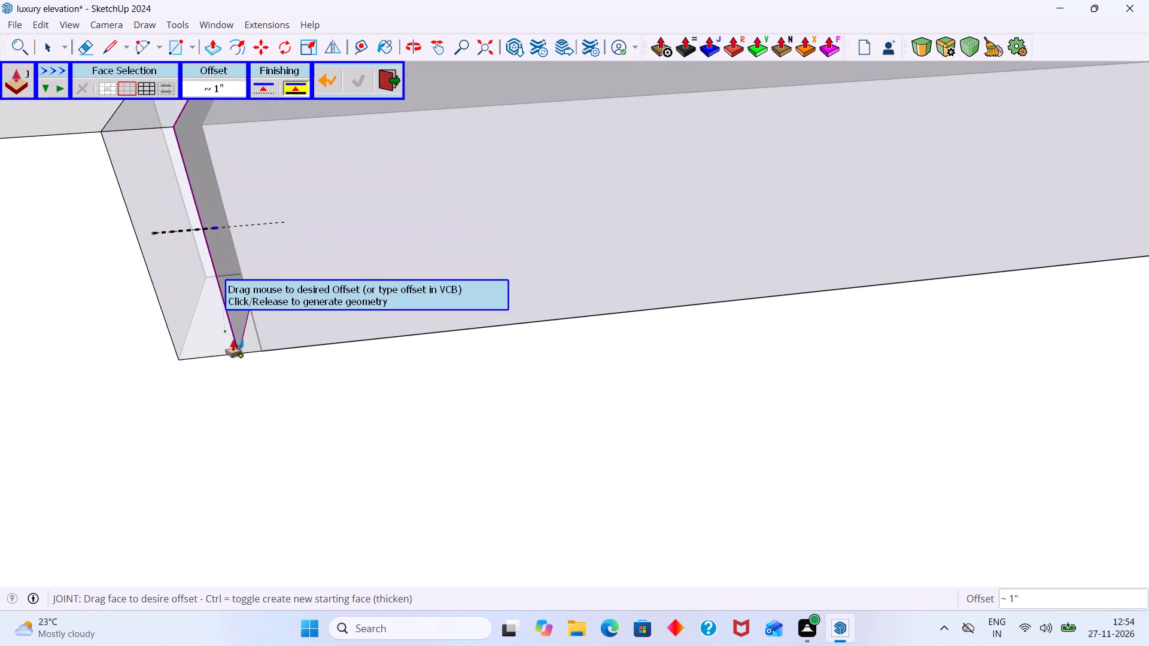
click(261, 350)
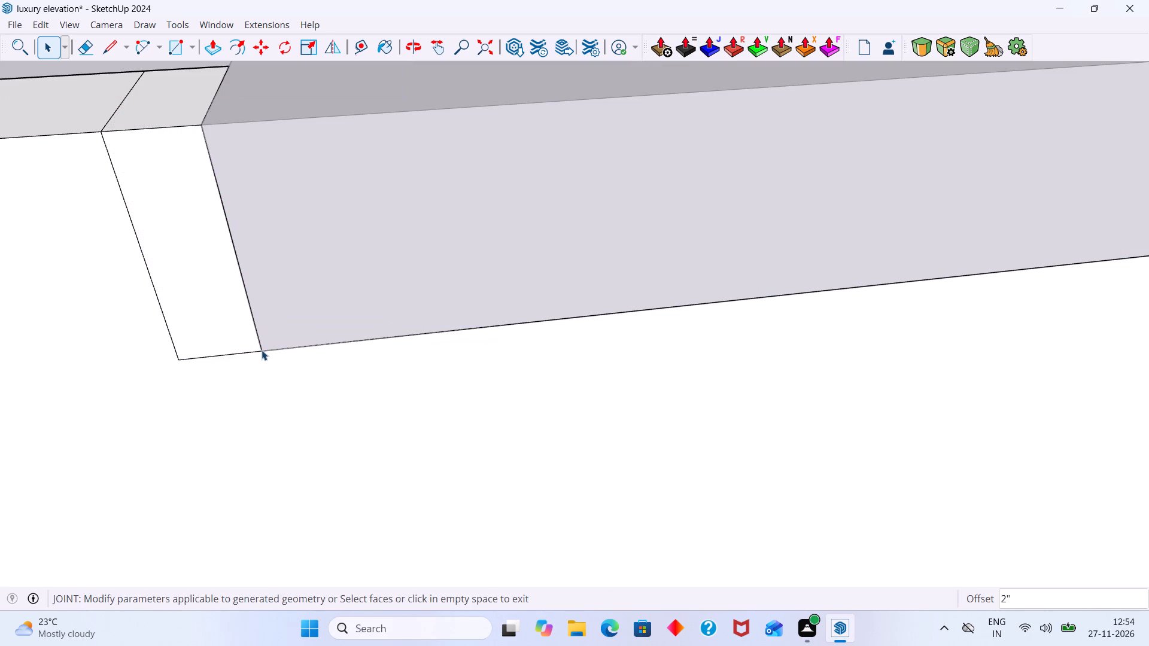
key(space)
Erase the leftover seam edges around the side wall's 2" extension on its outer, top and inner faces, and close the group.
scroll(244, 333, down, 10)
middle_drag(256, 340, 352, 314)
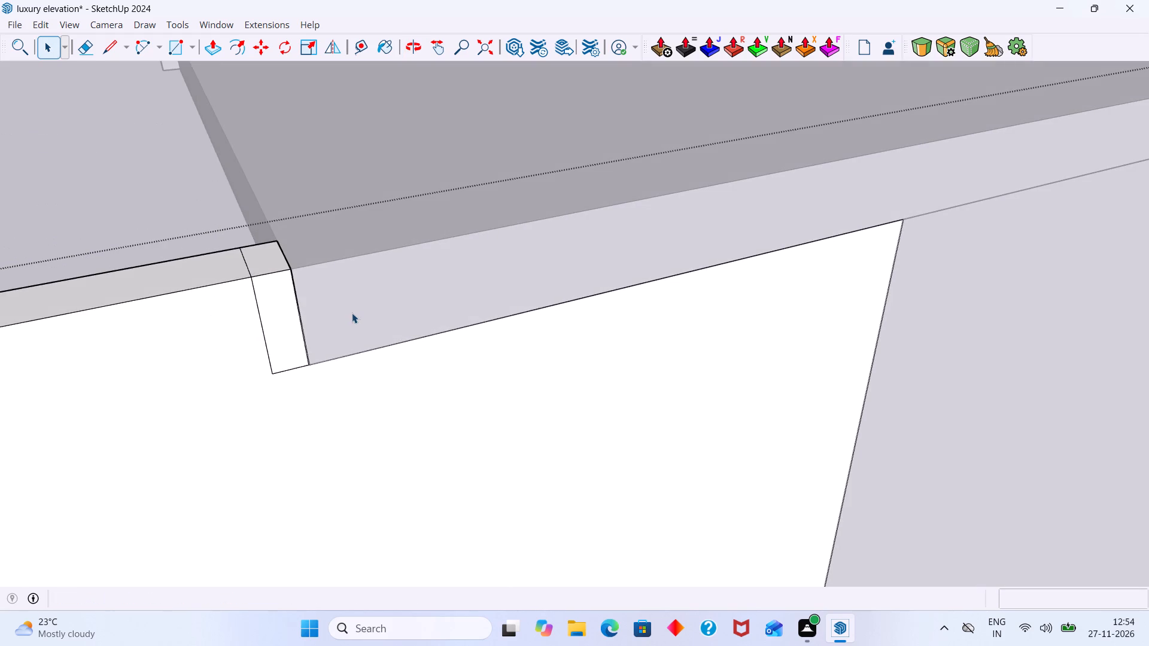
key(e)
click(269, 330)
drag(270, 330, 266, 346)
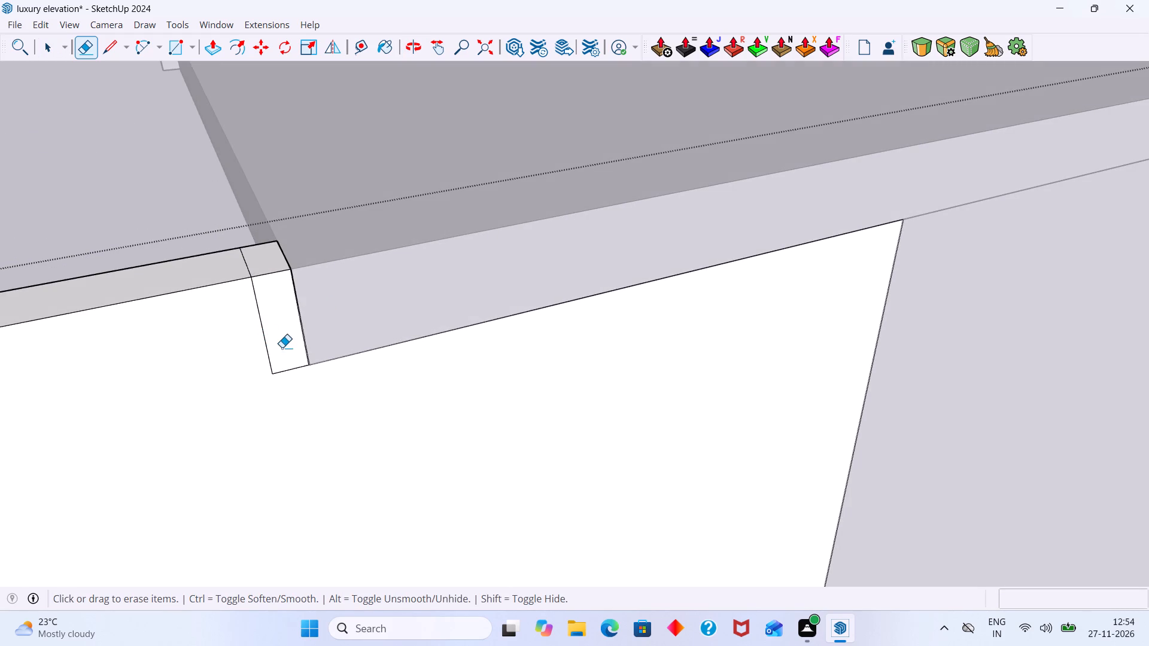
drag(273, 351, 270, 369)
drag(294, 358, 299, 372)
drag(252, 255, 205, 276)
scroll(245, 266, down, 14)
middle_drag(325, 340, 697, 327)
middle_drag(719, 327, 841, 307)
scroll(887, 241, up, 4)
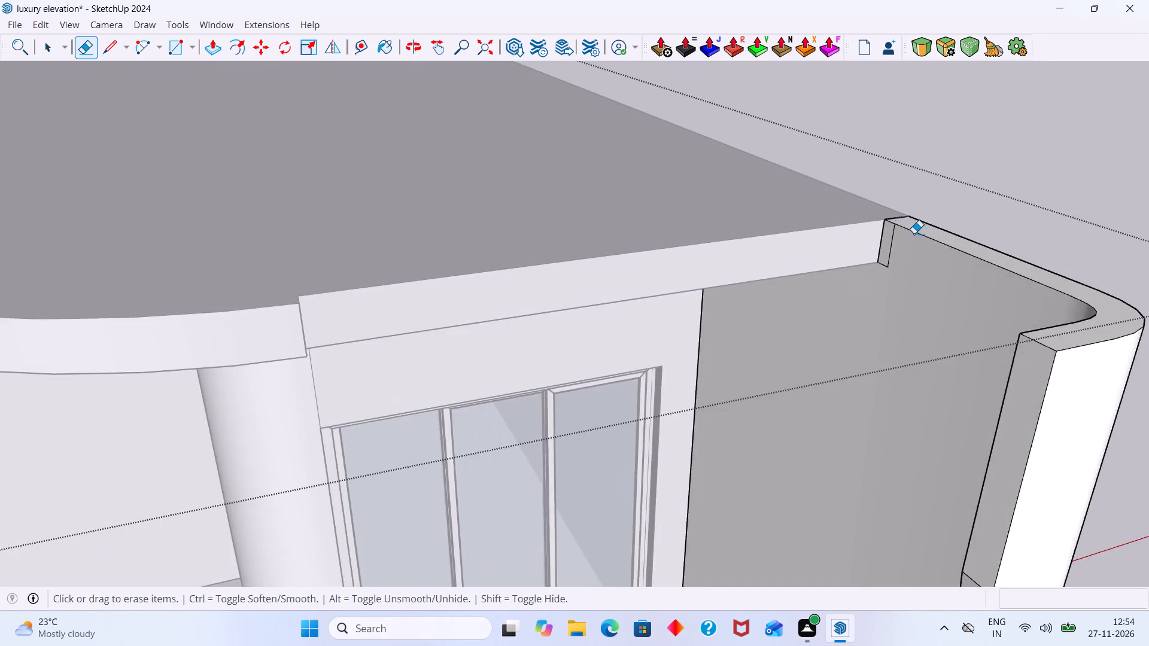
scroll(914, 233, up, 10)
drag(877, 255, 846, 298)
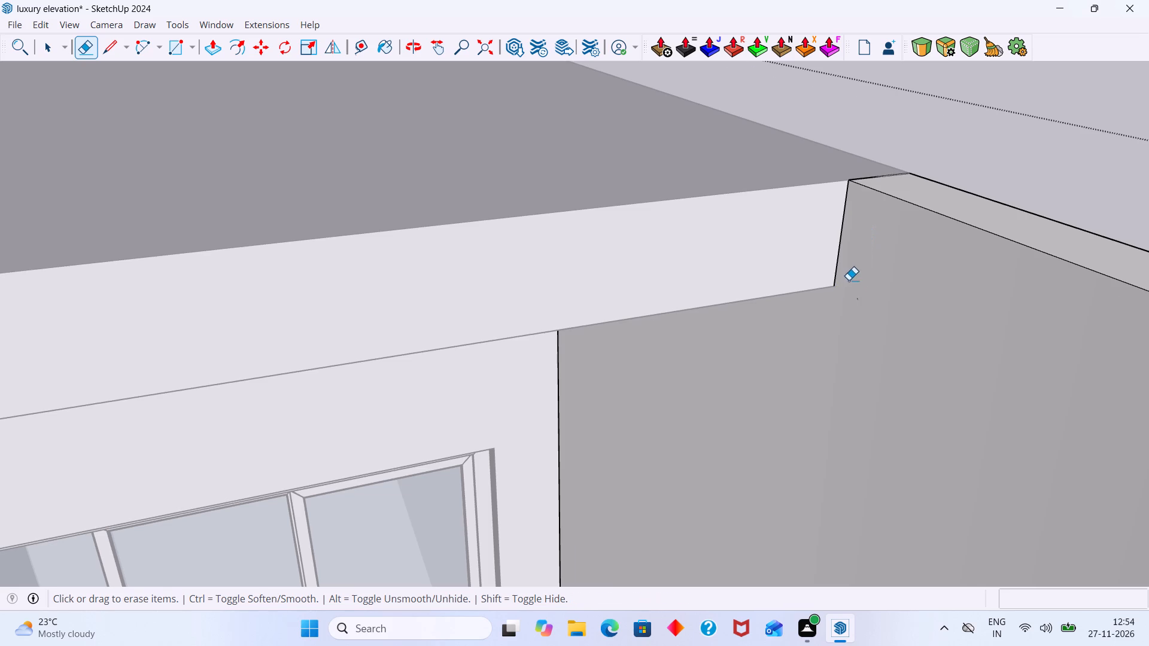
scroll(849, 280, down, 16)
key(space)
click(1090, 148)
Open the roof group and select the slab's straight front edge face beside the curved side wall.
scroll(926, 215, down, 3)
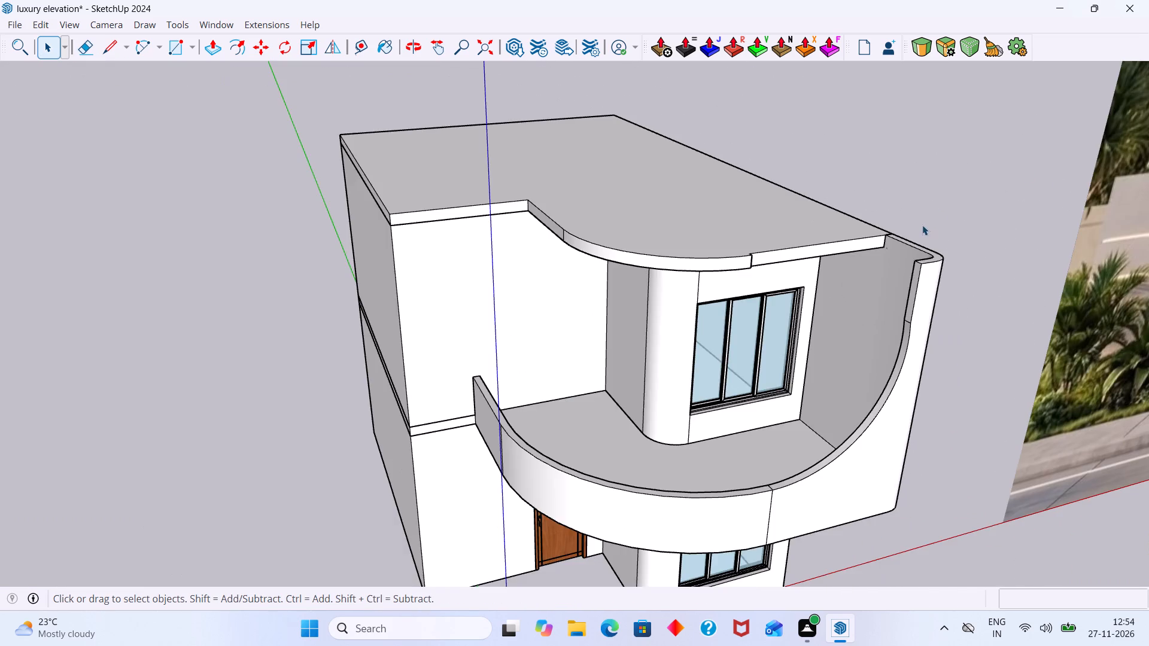
shift+middle_drag(842, 230, 580, 273)
scroll(552, 300, up, 4)
middle_drag(603, 305, 540, 304)
scroll(569, 296, up, 9)
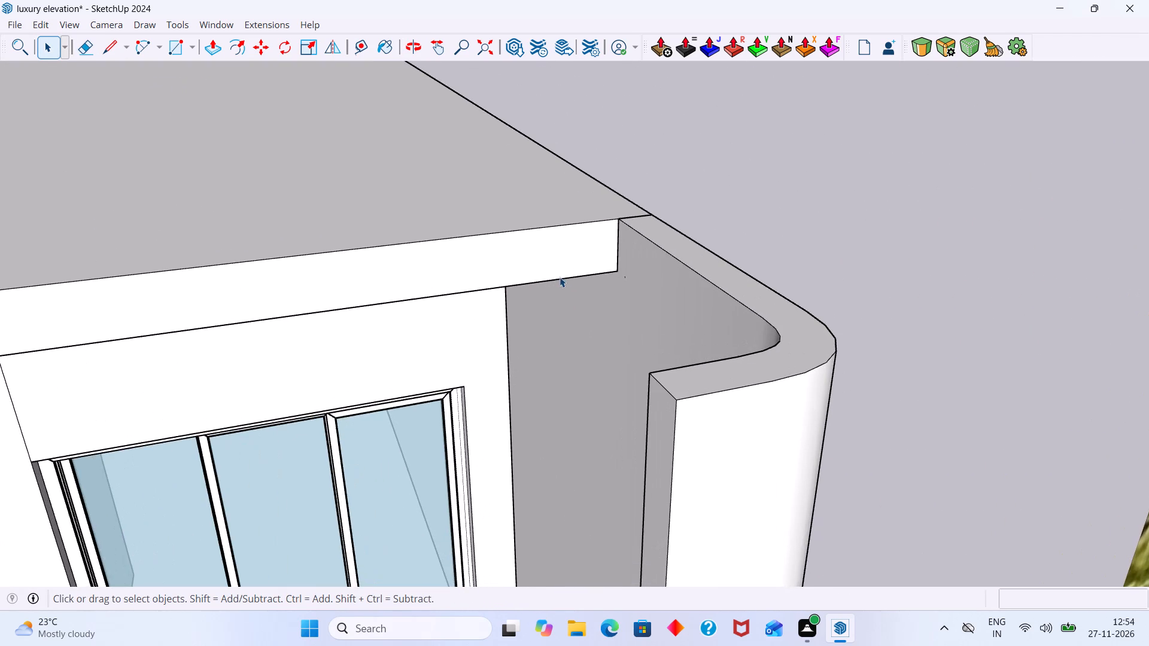
click(555, 271)
double_click(560, 266)
click(588, 257)
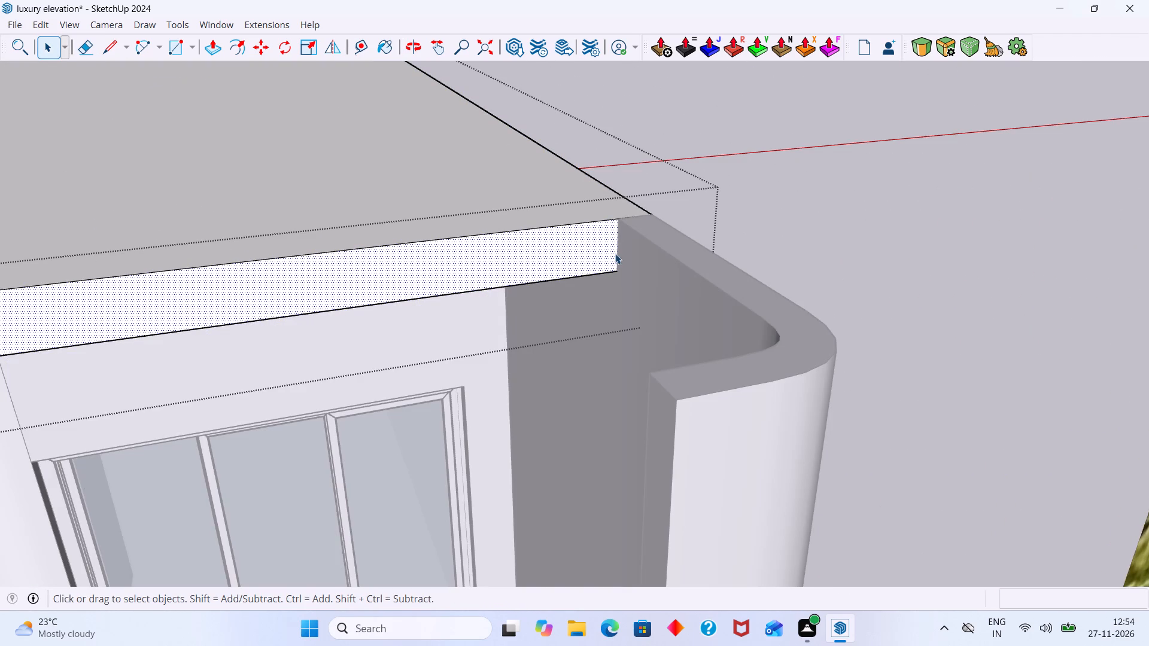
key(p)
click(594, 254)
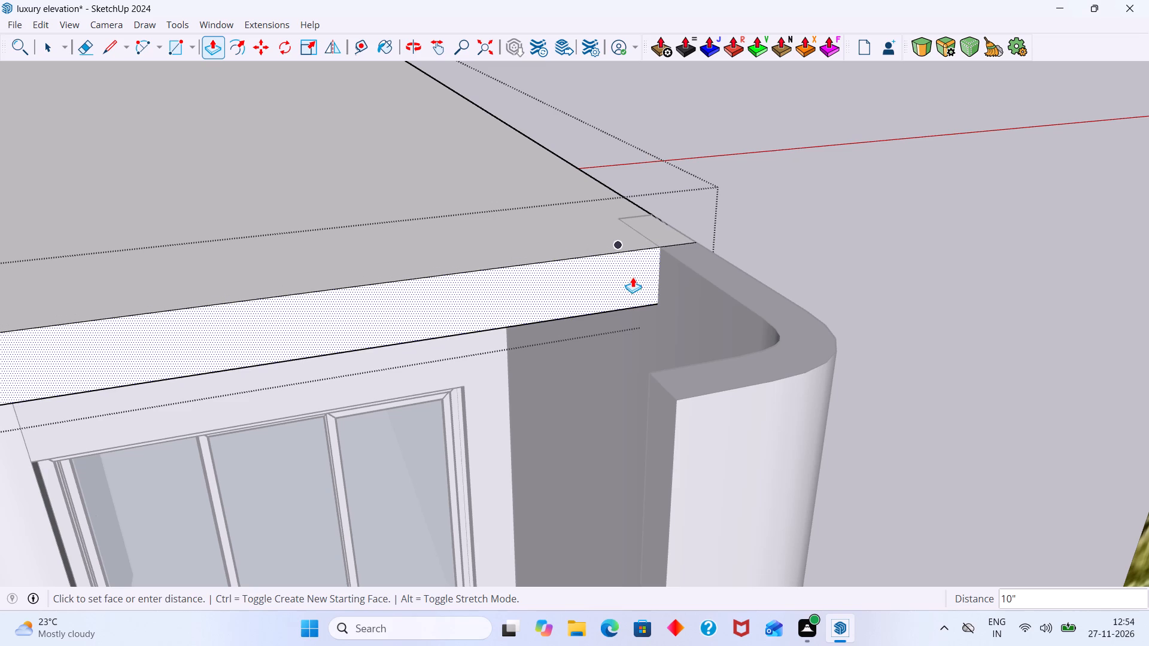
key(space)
Draw a 6" vertical line along the end of the roof slab's straight front face, against the side wall.
key(l)
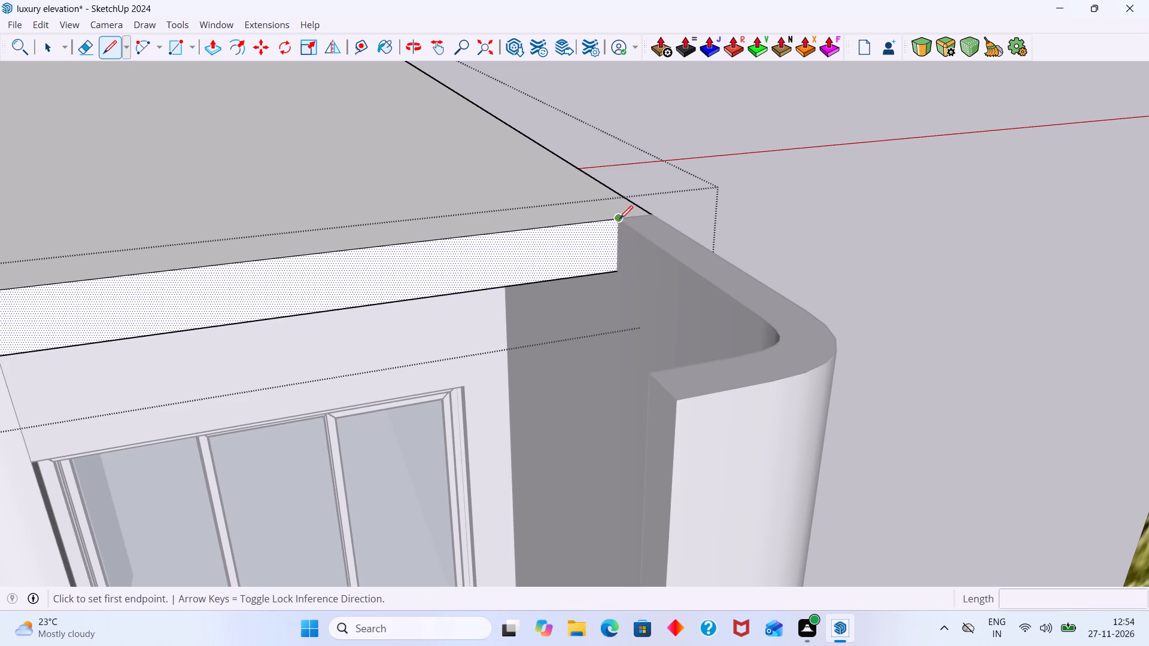
click(619, 218)
click(617, 270)
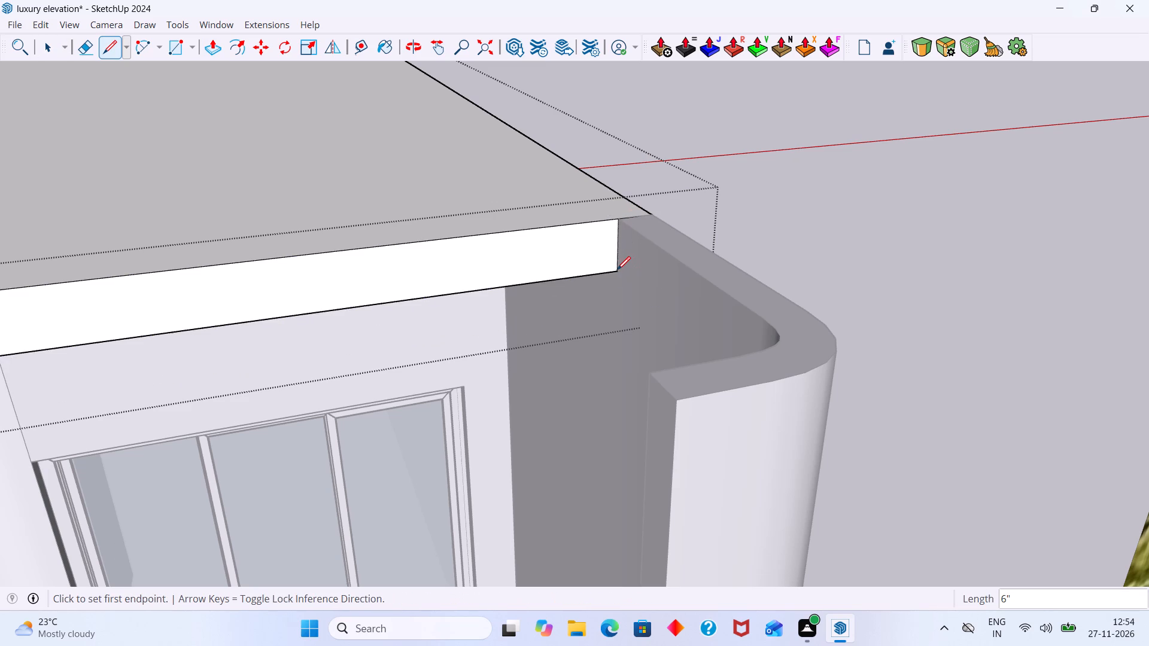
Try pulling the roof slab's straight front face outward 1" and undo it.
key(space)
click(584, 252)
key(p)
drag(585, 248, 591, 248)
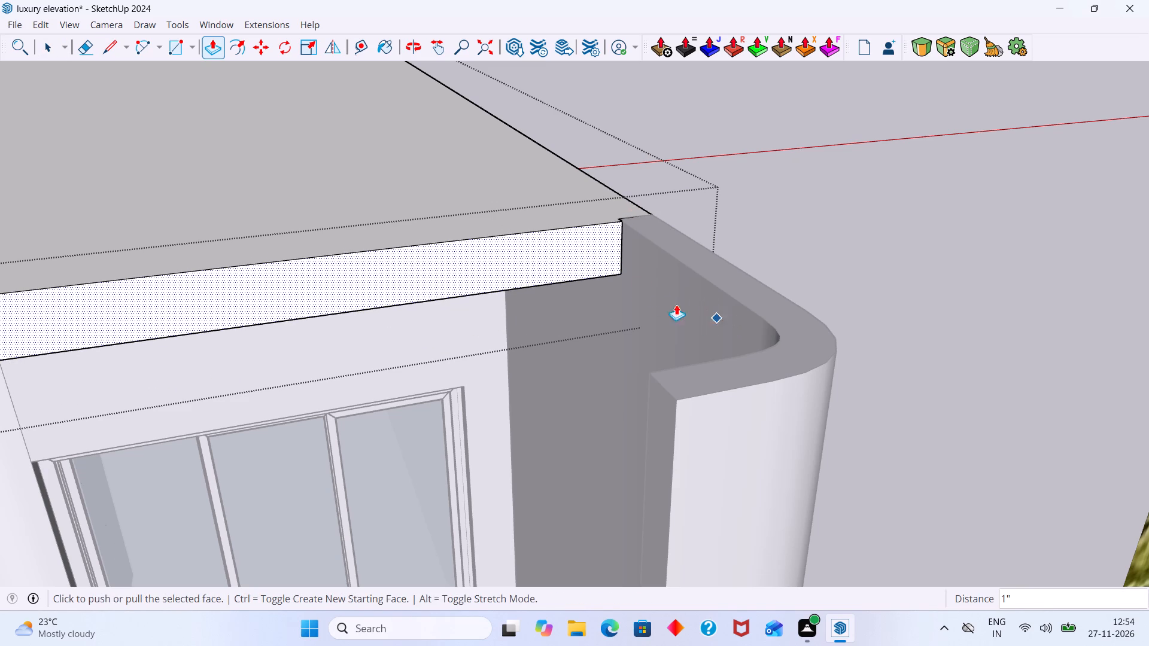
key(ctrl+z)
Pull the roof slab's straight front face outward about 2' 10" to the inner corner of the curved side wall's front end and close the group.
click(581, 258)
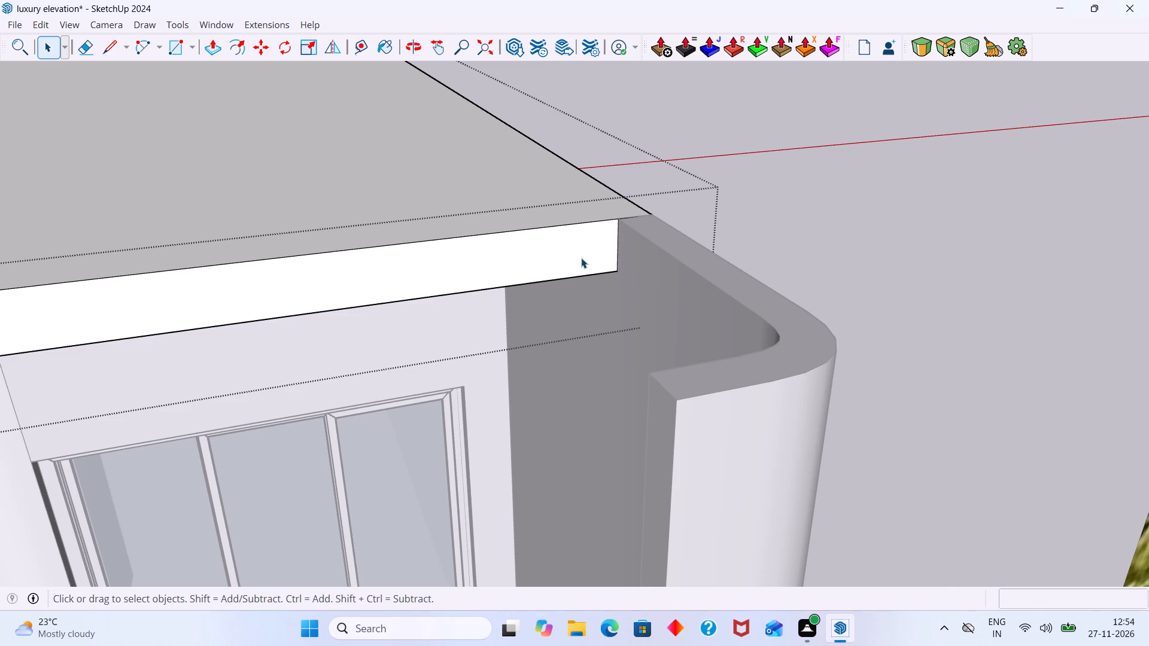
key(p)
click(581, 257)
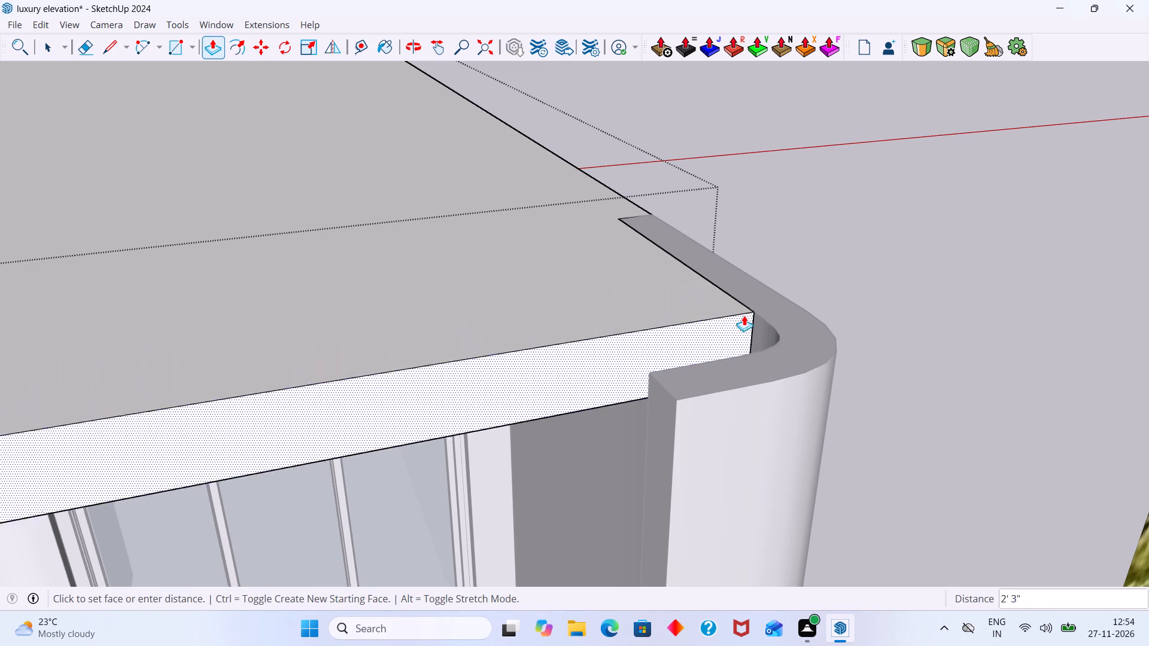
middle_drag(756, 340, 535, 403)
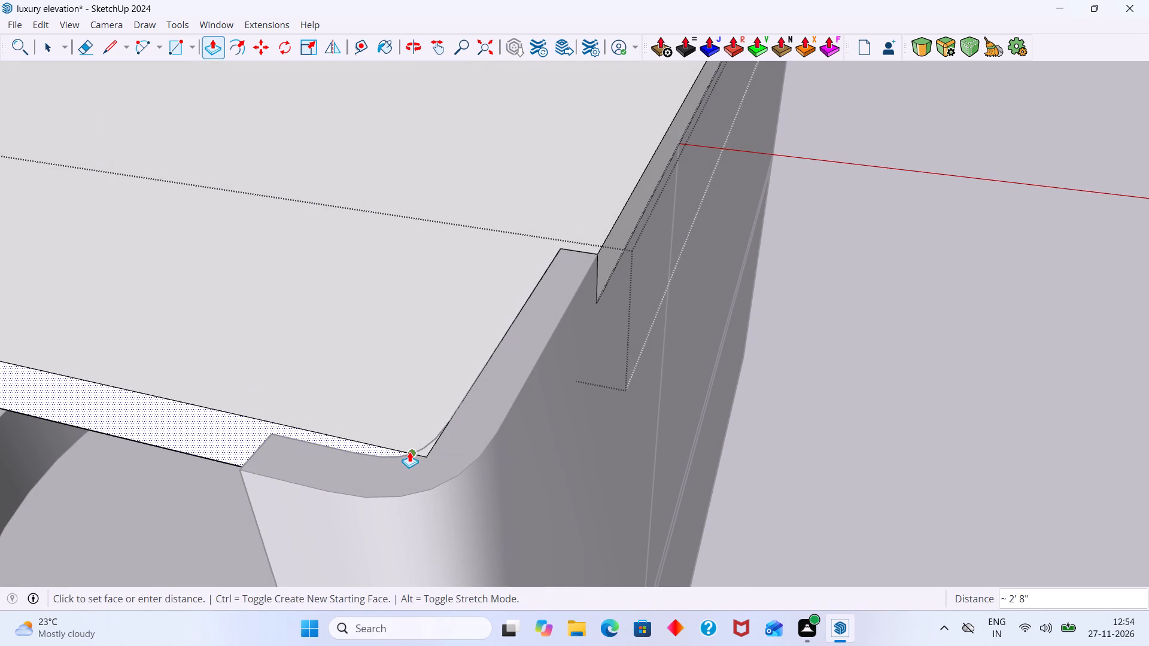
click(269, 433)
key(space)
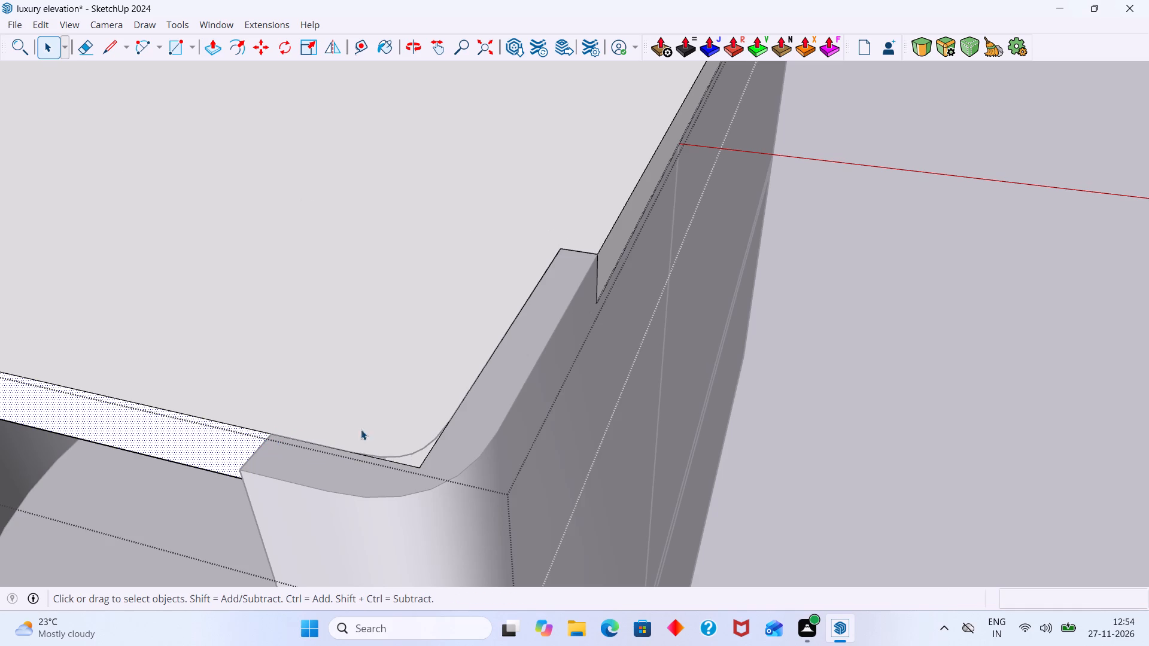
click(1005, 376)
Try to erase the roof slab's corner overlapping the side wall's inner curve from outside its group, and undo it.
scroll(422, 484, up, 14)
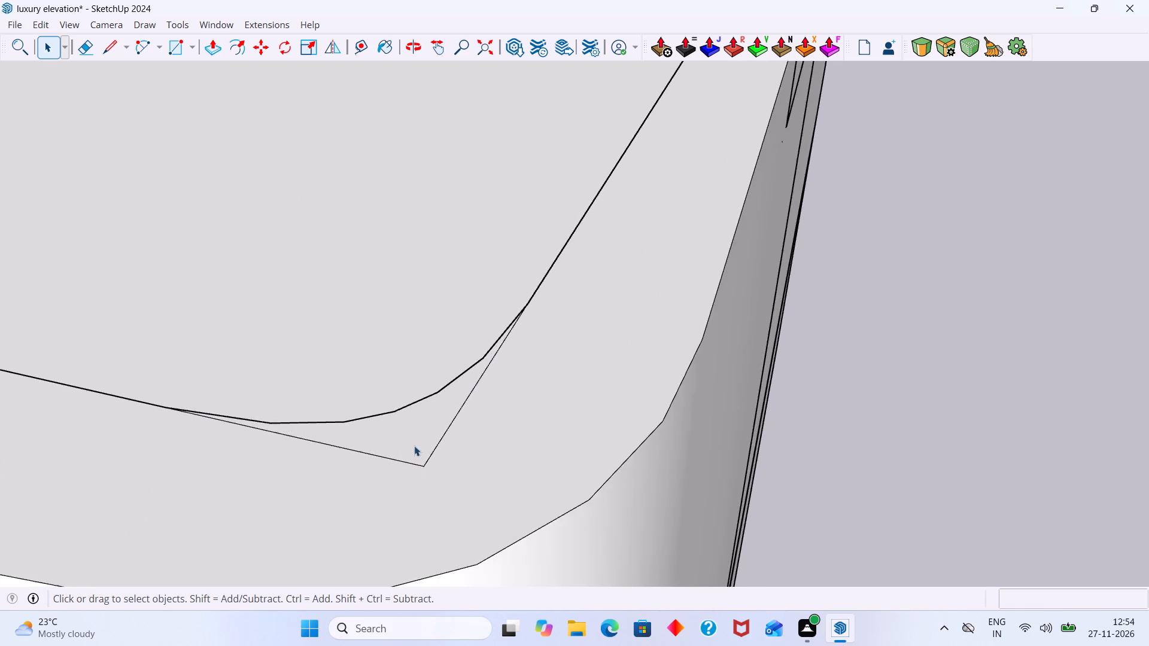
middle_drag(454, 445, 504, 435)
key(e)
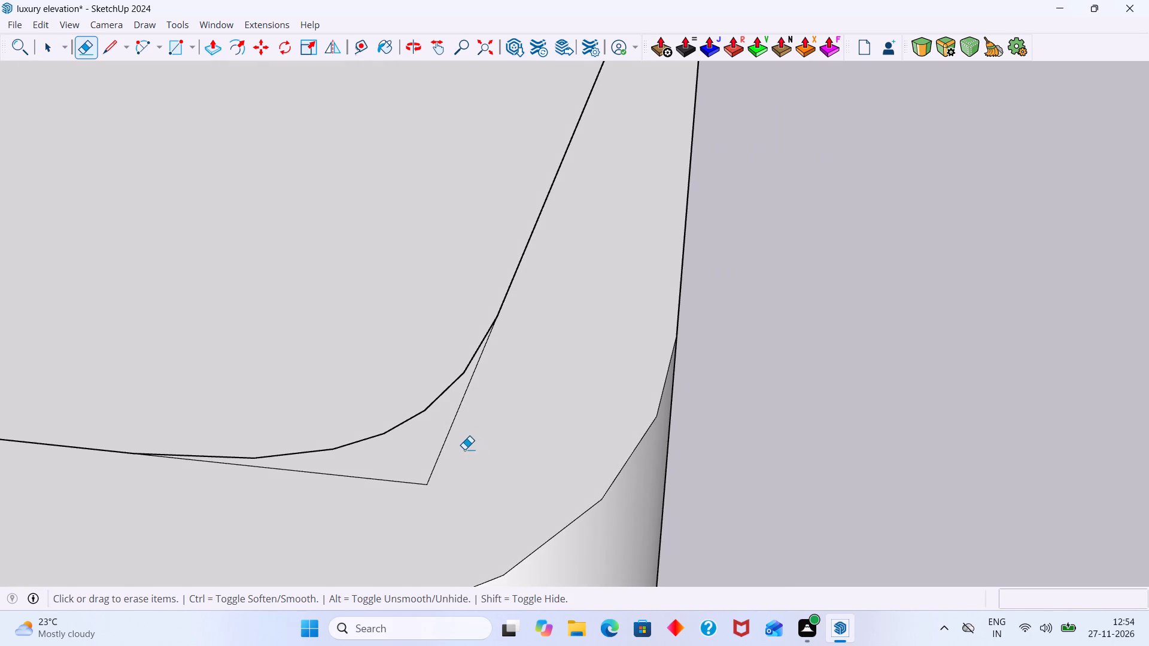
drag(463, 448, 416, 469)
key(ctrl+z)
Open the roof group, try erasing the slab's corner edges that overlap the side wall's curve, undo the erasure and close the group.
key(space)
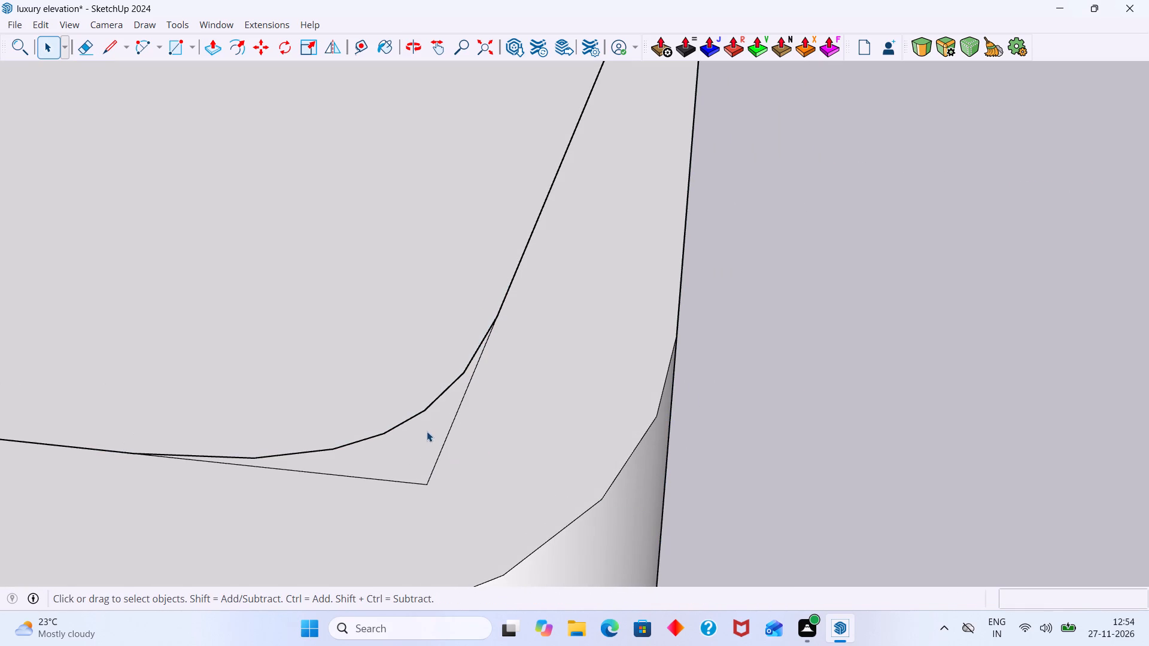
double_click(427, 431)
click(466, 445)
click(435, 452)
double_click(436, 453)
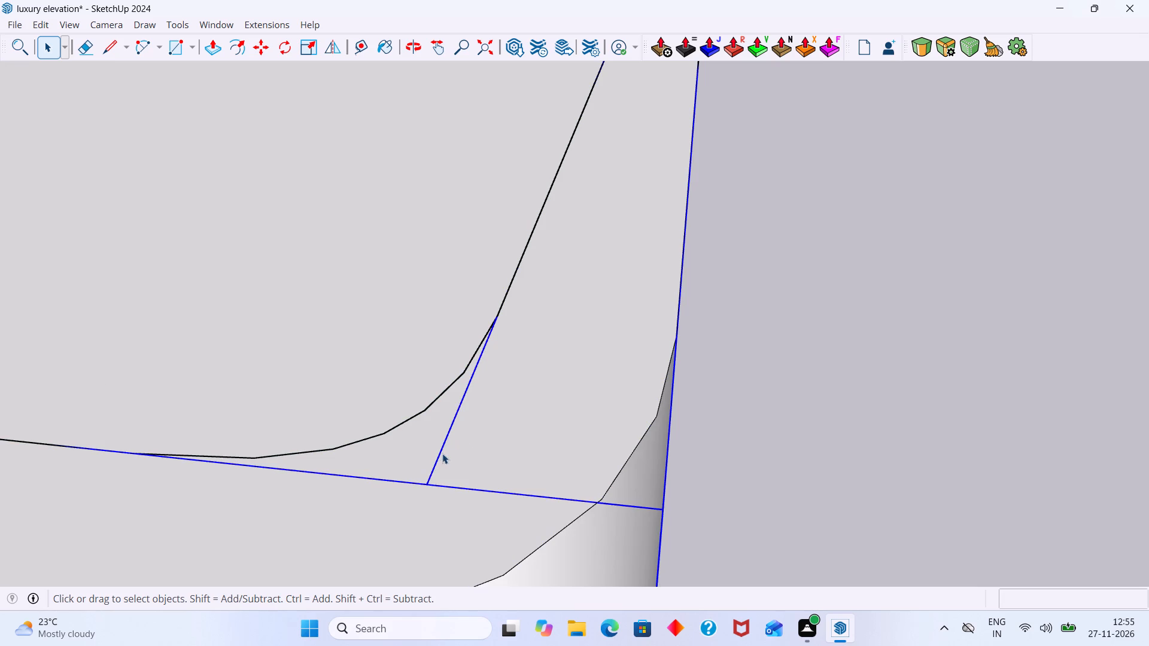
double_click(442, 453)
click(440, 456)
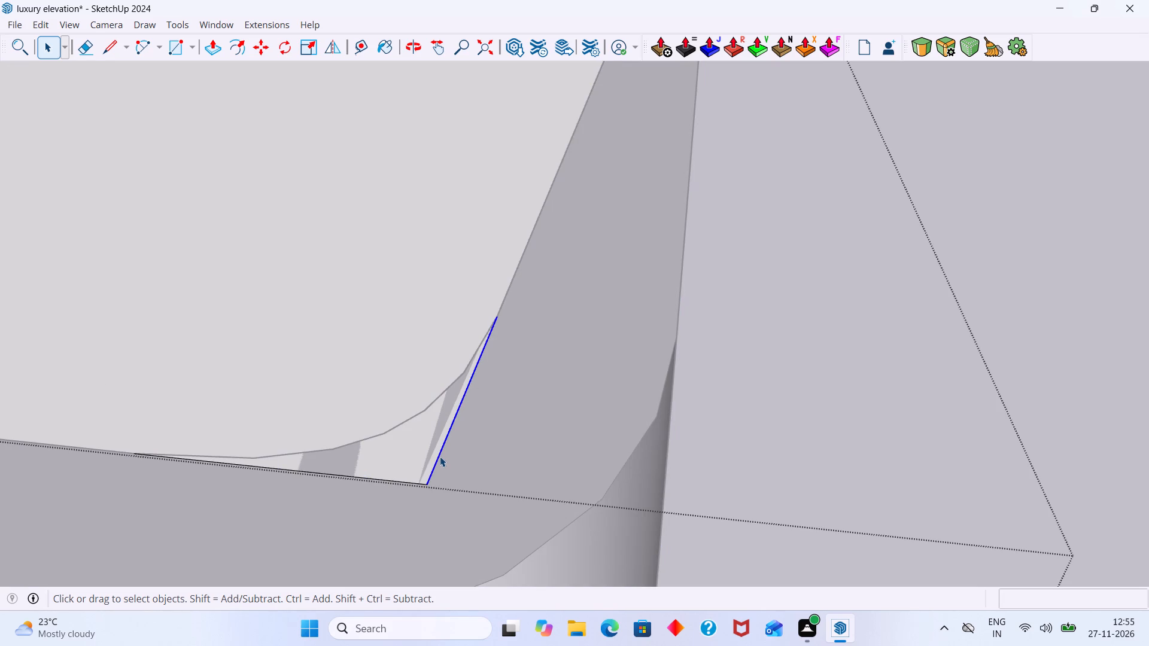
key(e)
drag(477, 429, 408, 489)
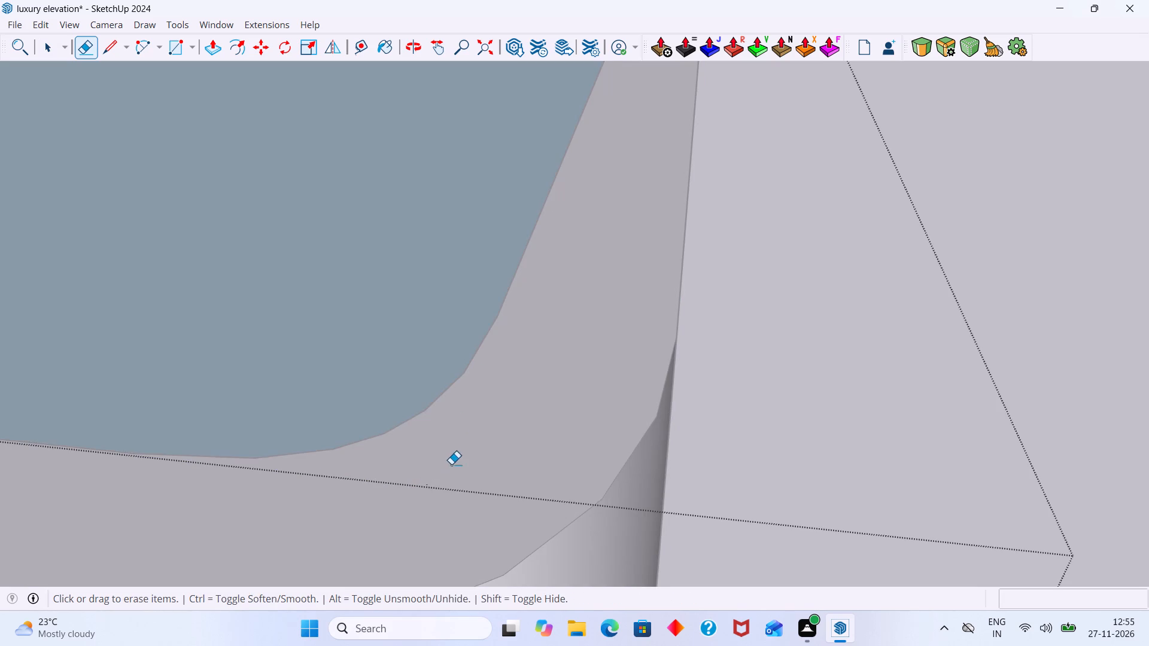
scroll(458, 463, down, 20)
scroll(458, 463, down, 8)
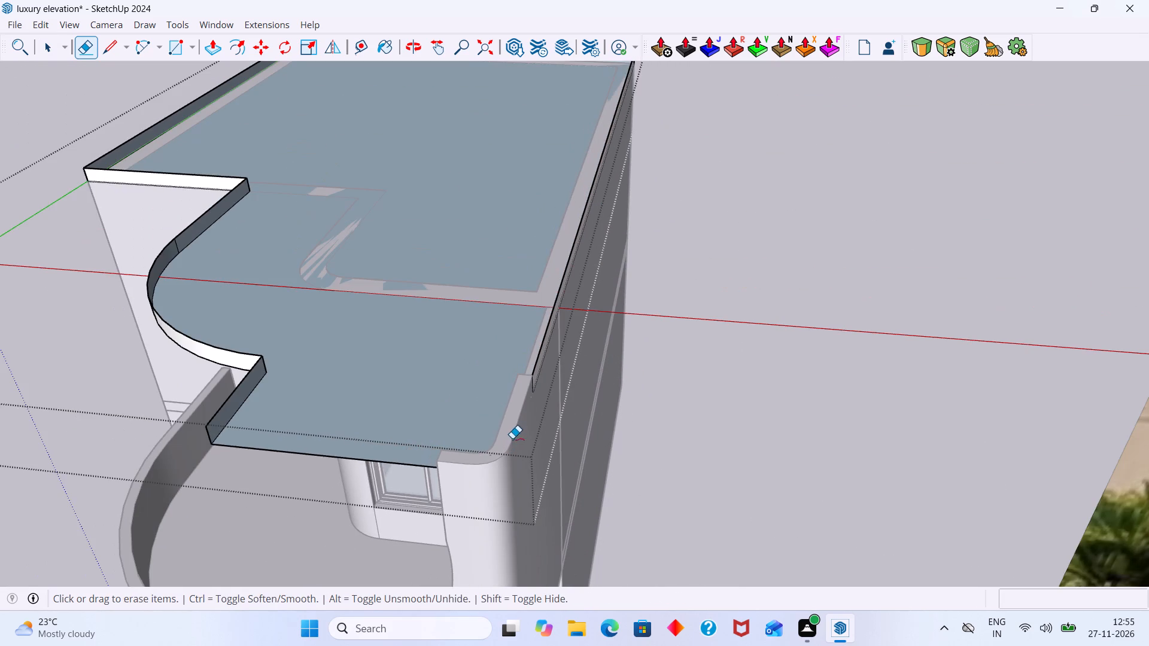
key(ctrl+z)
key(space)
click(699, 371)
Examine how the roof slab's extended front corner fits inside the curved side wall from several angles.
scroll(488, 461, up, 5)
middle_drag(476, 476, 492, 402)
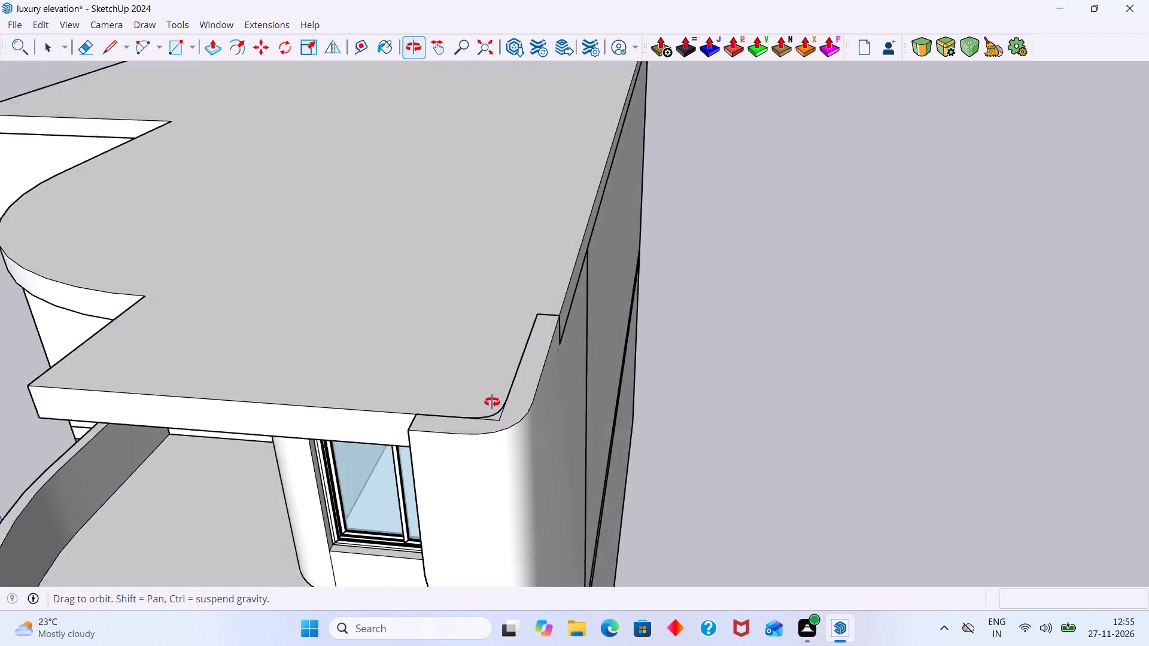
middle_drag(492, 402, 497, 328)
scroll(500, 328, up, 7)
scroll(503, 320, down, 20)
scroll(503, 320, down, 3)
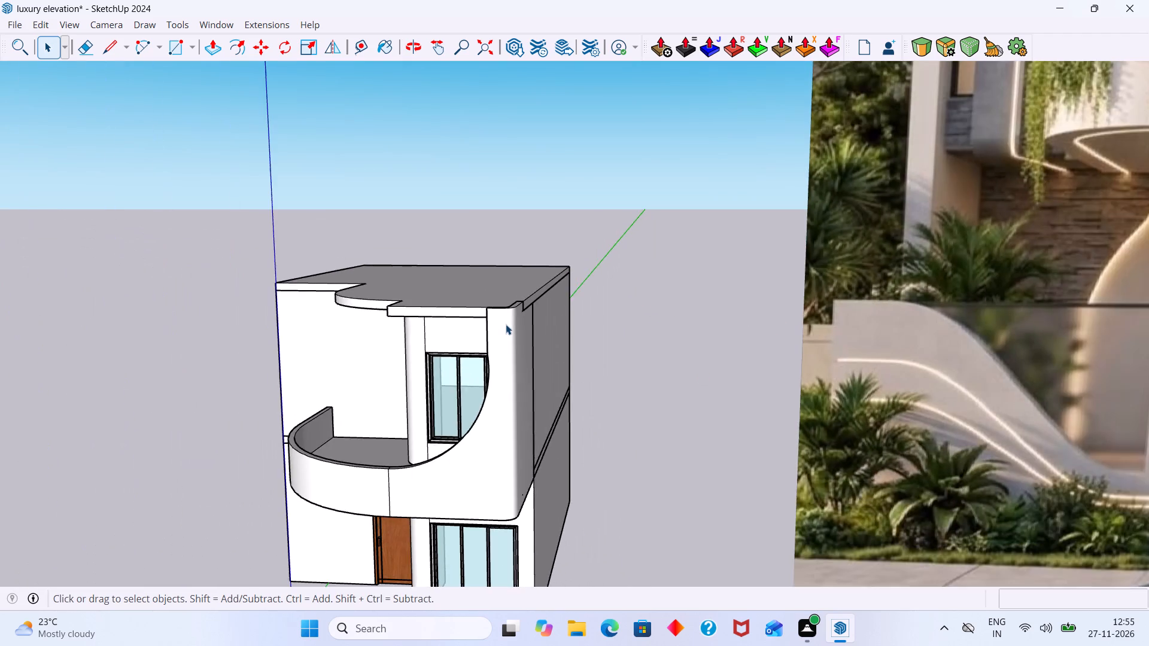
middle_drag(495, 341, 614, 388)
scroll(641, 348, up, 10)
middle_drag(562, 393, 594, 394)
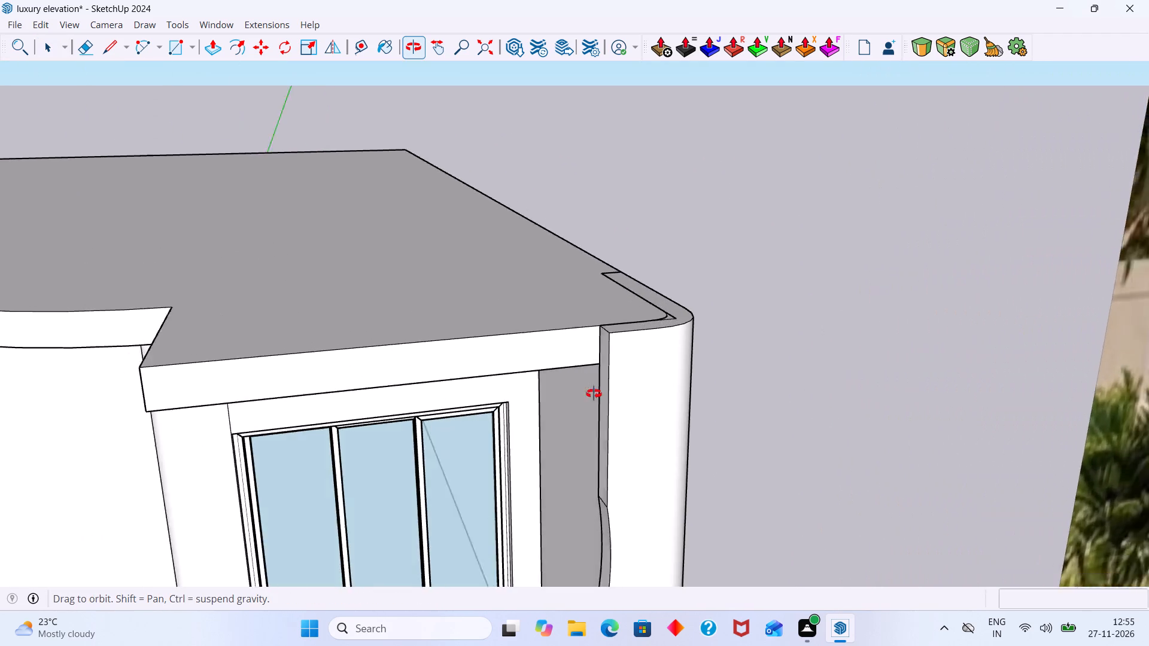
middle_drag(594, 394, 708, 409)
scroll(680, 407, up, 1)
scroll(680, 407, down, 7)
scroll(768, 373, up, 2)
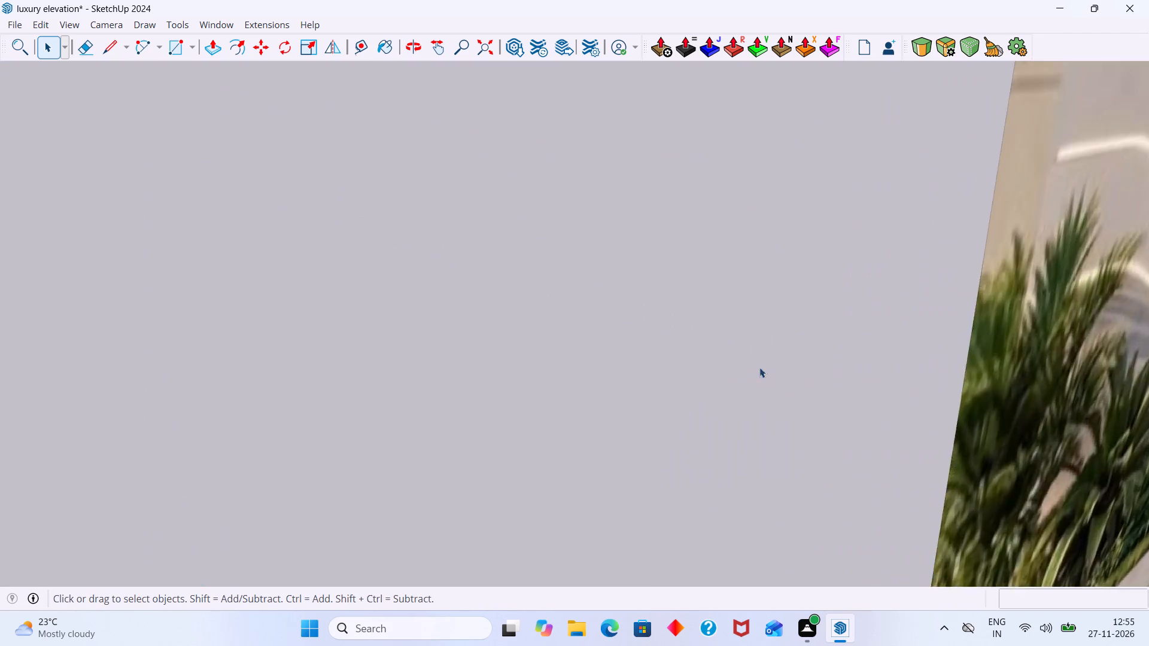
Open the roof group and check the slab's corner edges that overlap the curved side wall.
scroll(759, 367, up, 5)
scroll(731, 368, down, 8)
middle_drag(725, 370, 707, 412)
scroll(674, 412, up, 3)
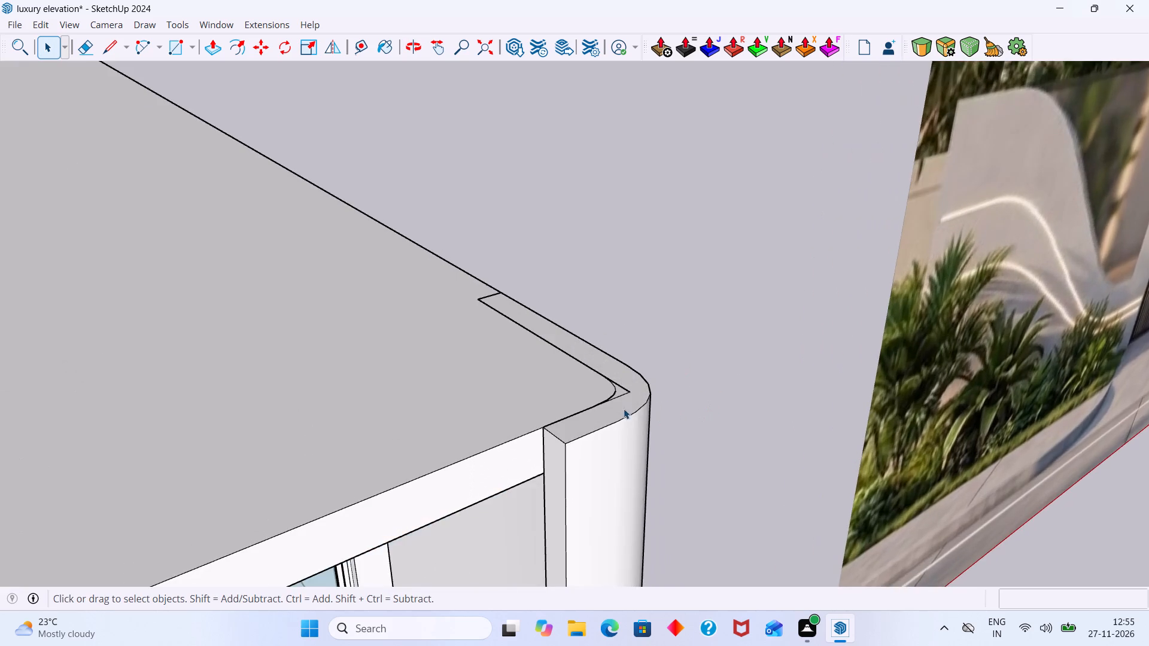
scroll(622, 398, up, 10)
triple_click(615, 394)
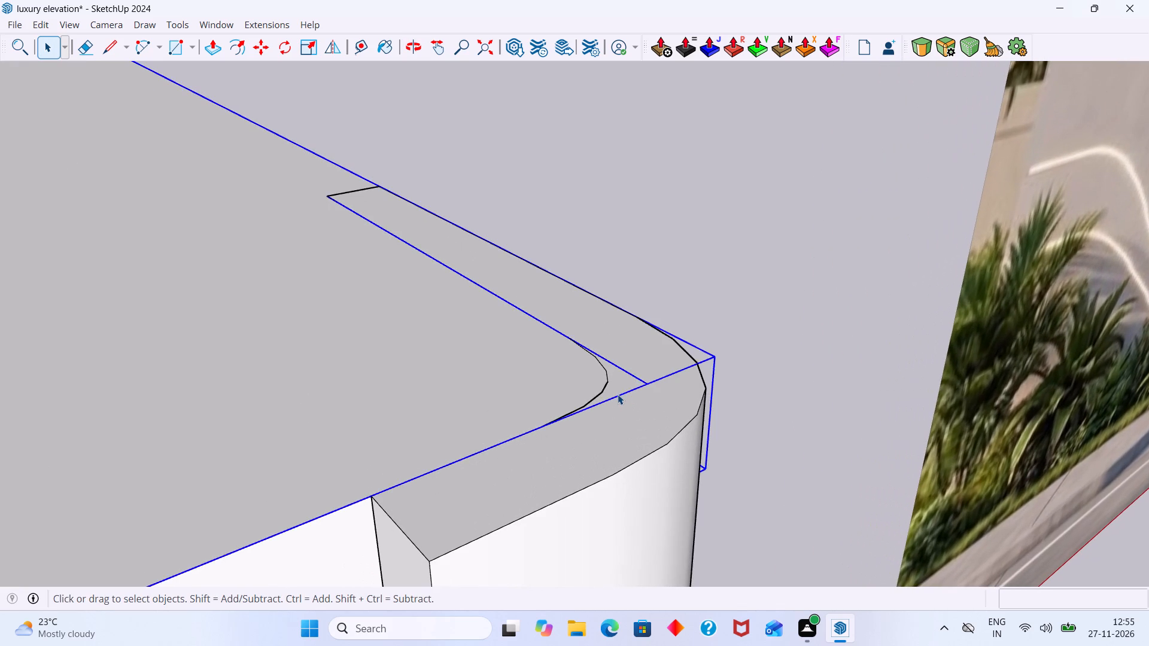
click(618, 394)
click(623, 395)
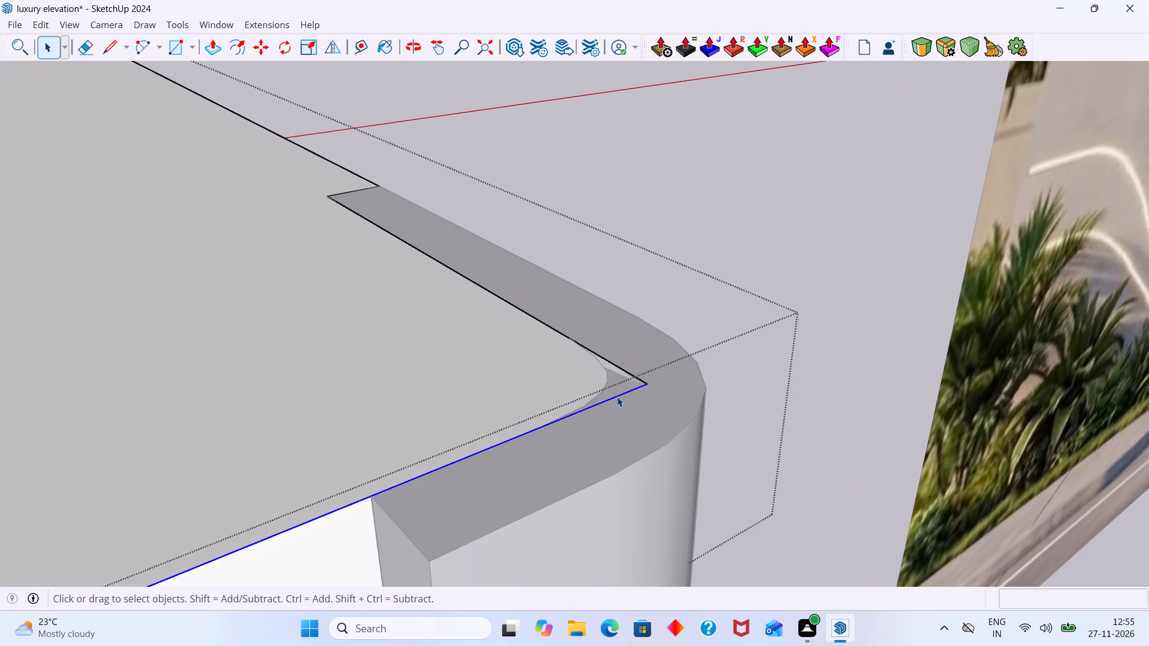
click(617, 397)
scroll(631, 391, down, 7)
scroll(630, 388, up, 7)
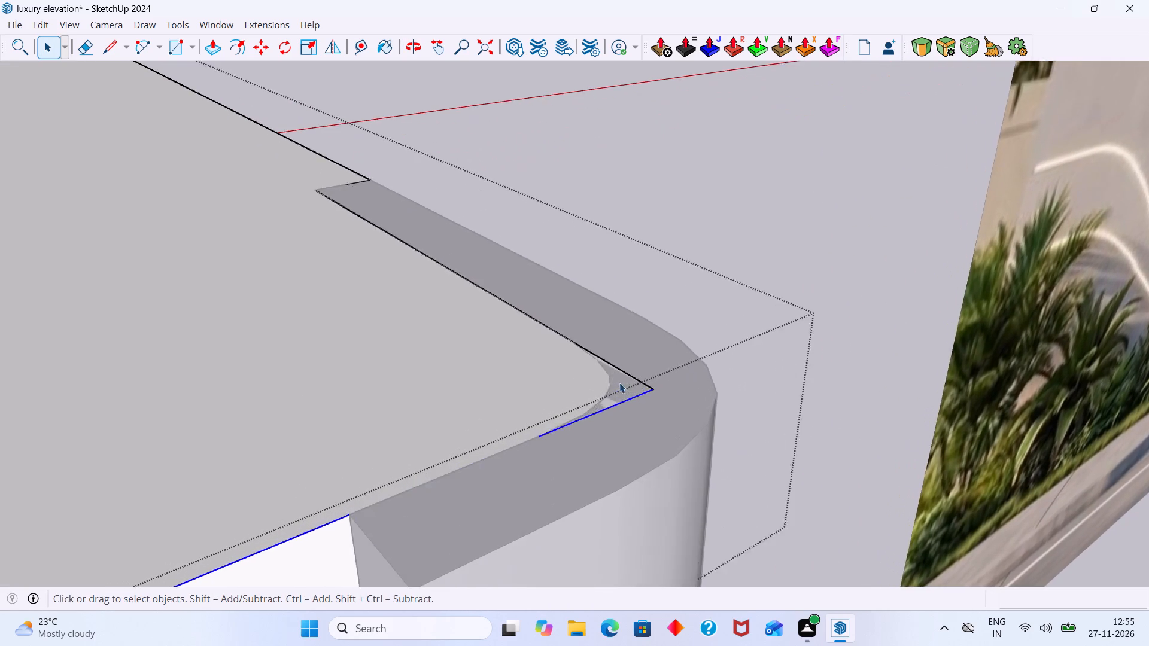
scroll(619, 383, up, 3)
click(634, 374)
scroll(652, 374, down, 7)
click(765, 257)
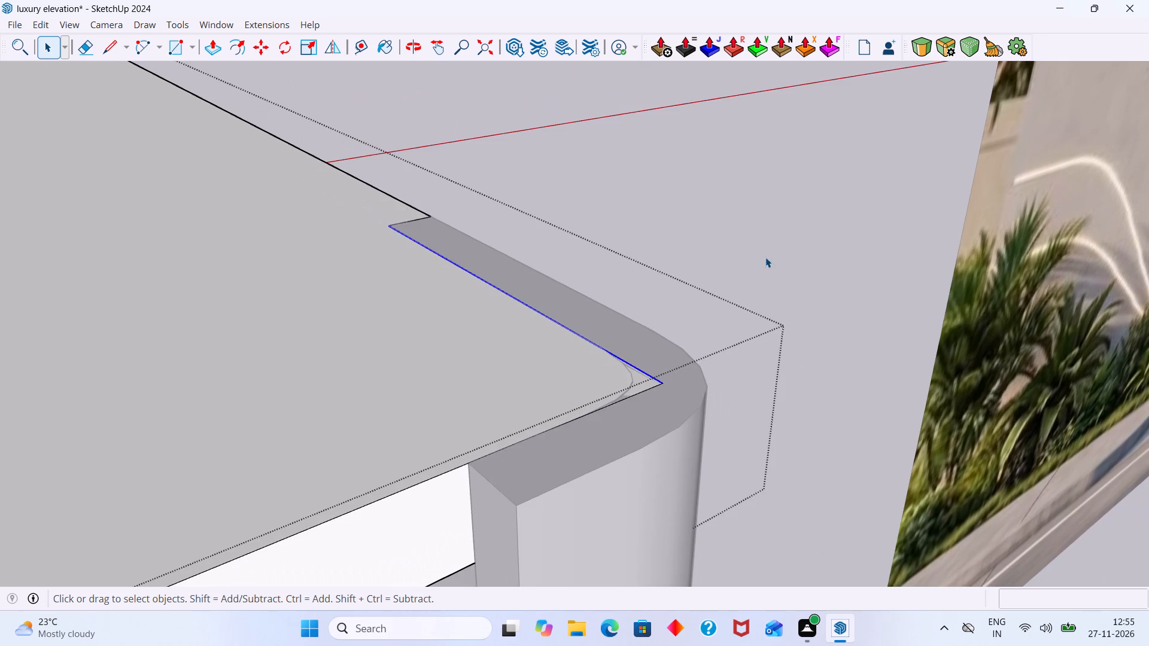
scroll(702, 320, down, 8)
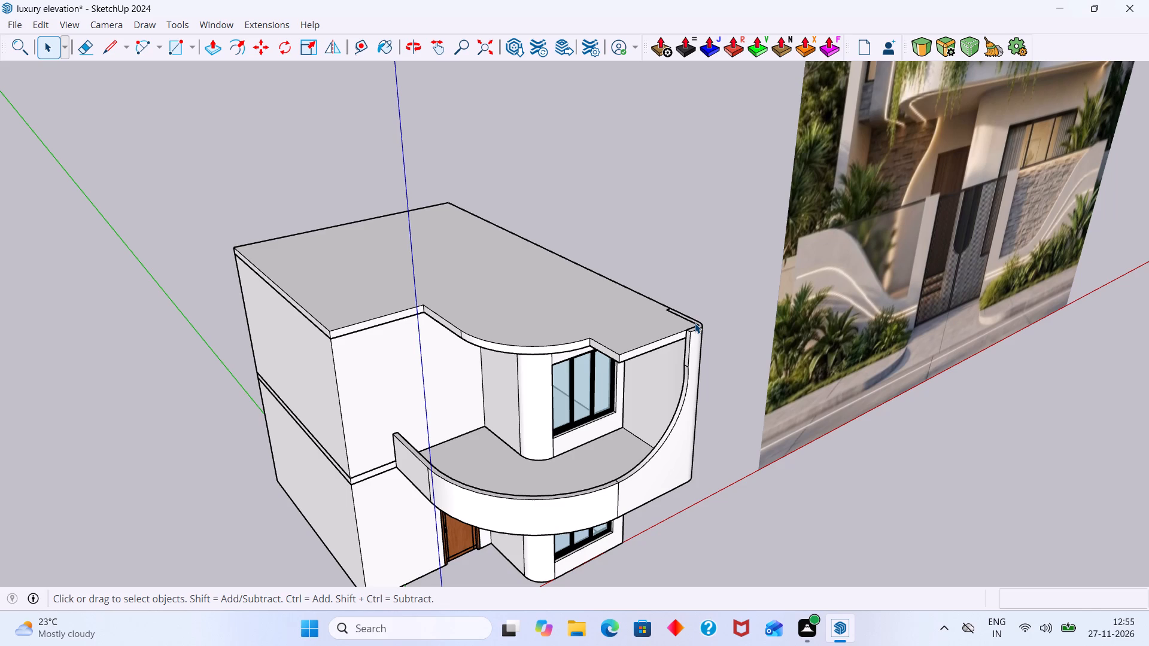
Examine the roof slab and curved side wall from several angles against the reference image.
scroll(669, 319, down, 3)
shift+middle_drag(680, 358, 566, 290)
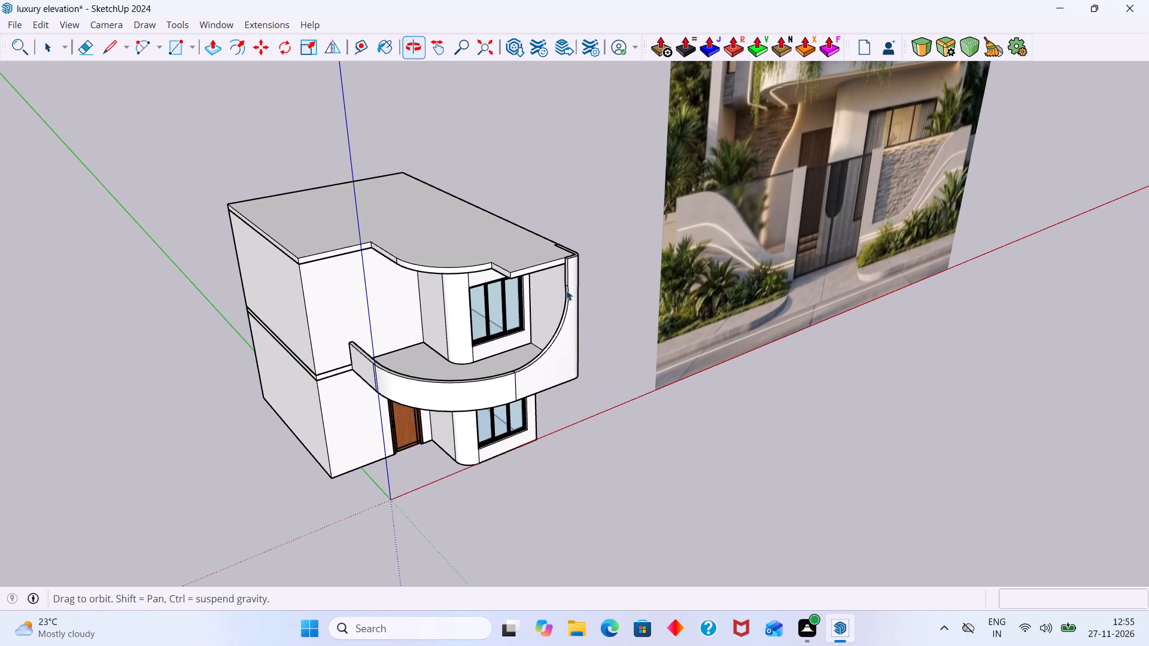
scroll(615, 249, down, 2)
middle_drag(524, 277, 412, 224)
scroll(500, 231, up, 4)
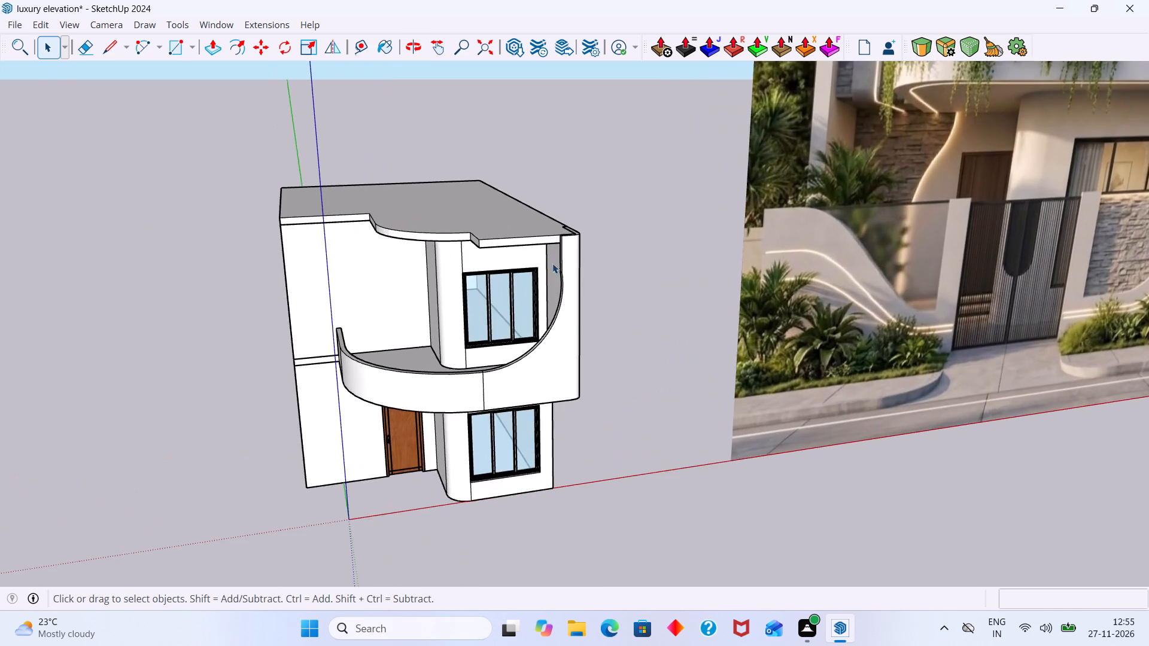
middle_drag(558, 267, 595, 313)
scroll(601, 307, down, 15)
middle_drag(593, 312, 546, 365)
scroll(560, 340, up, 4)
middle_drag(548, 356, 548, 361)
scroll(548, 361, up, 1)
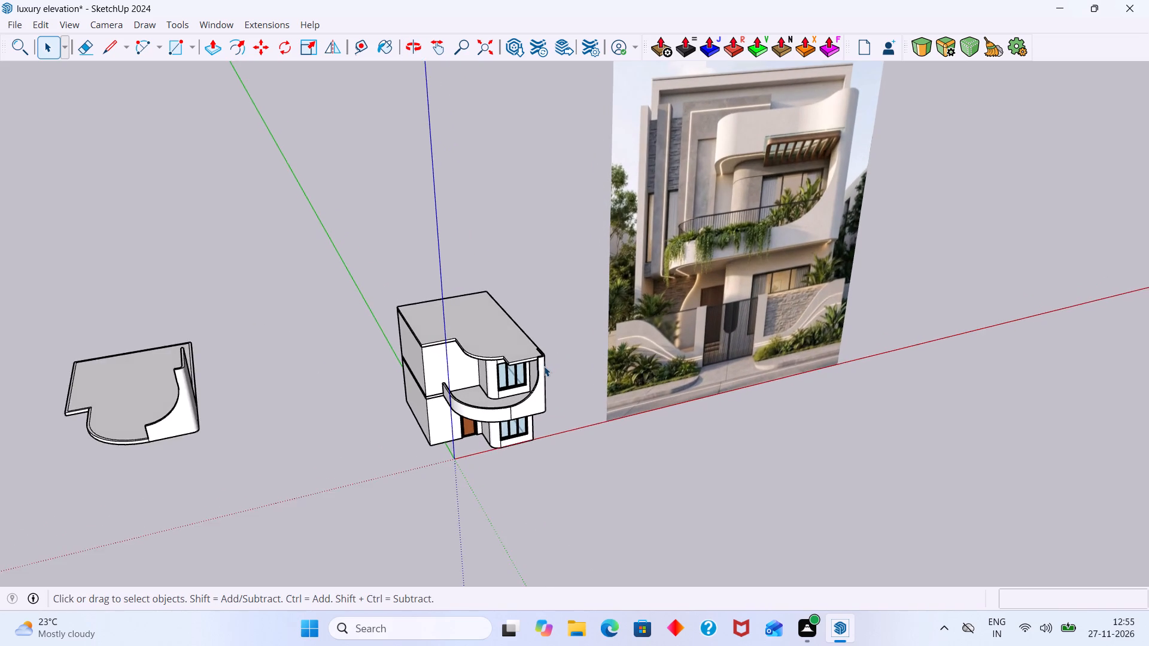
scroll(544, 366, up, 2)
scroll(544, 366, down, 2)
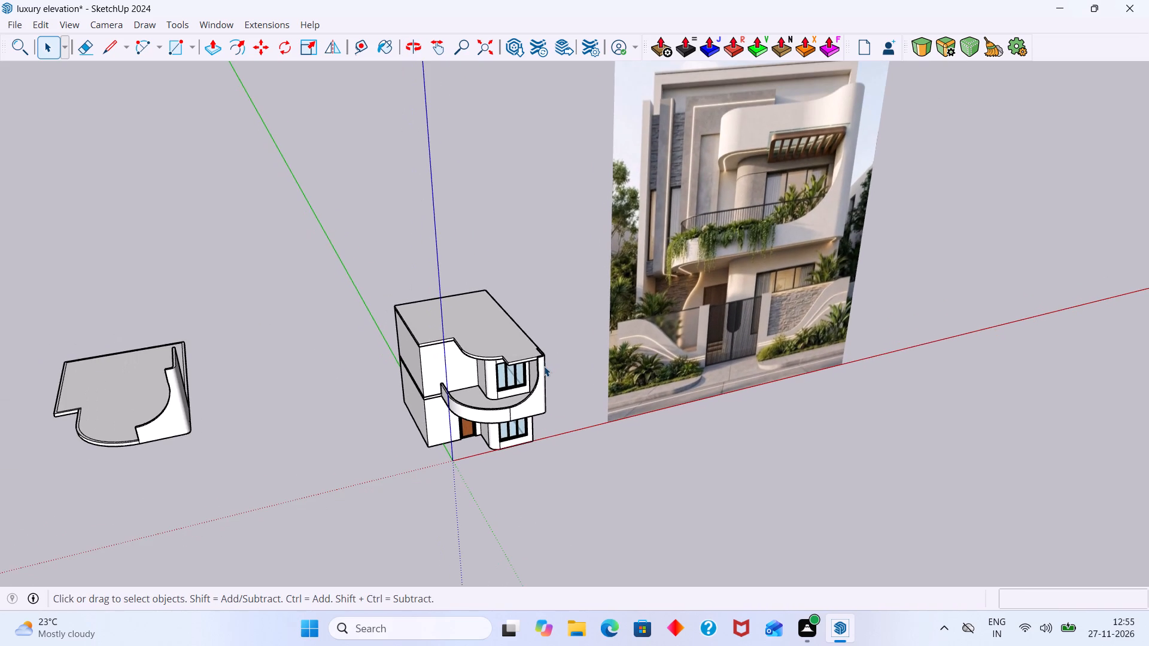
scroll(528, 370, up, 1)
scroll(528, 371, down, 1)
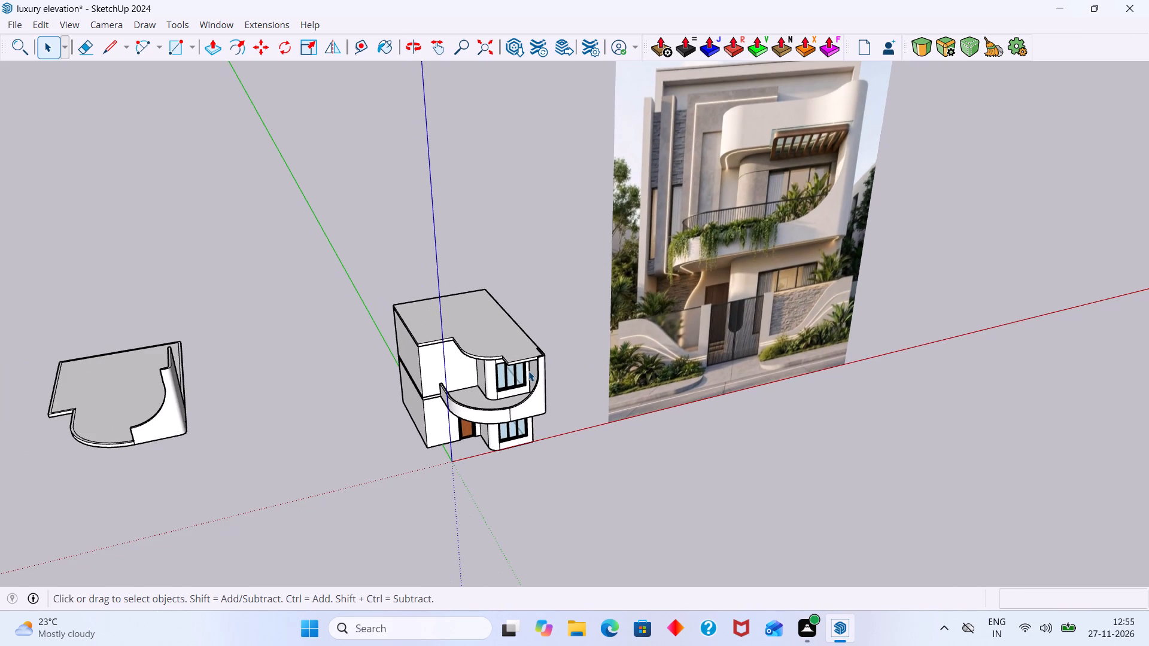
middle_drag(528, 367, 573, 269)
scroll(479, 331, up, 8)
middle_drag(617, 338, 604, 372)
scroll(622, 366, up, 6)
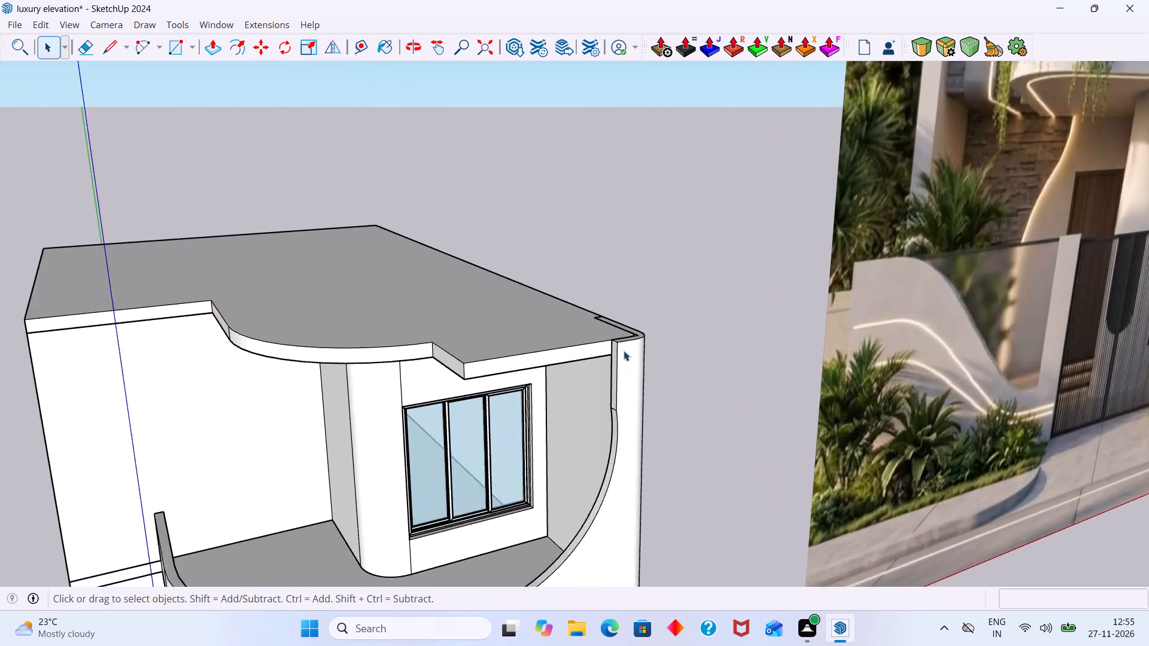
scroll(624, 351, up, 9)
scroll(615, 341, down, 13)
scroll(437, 345, up, 6)
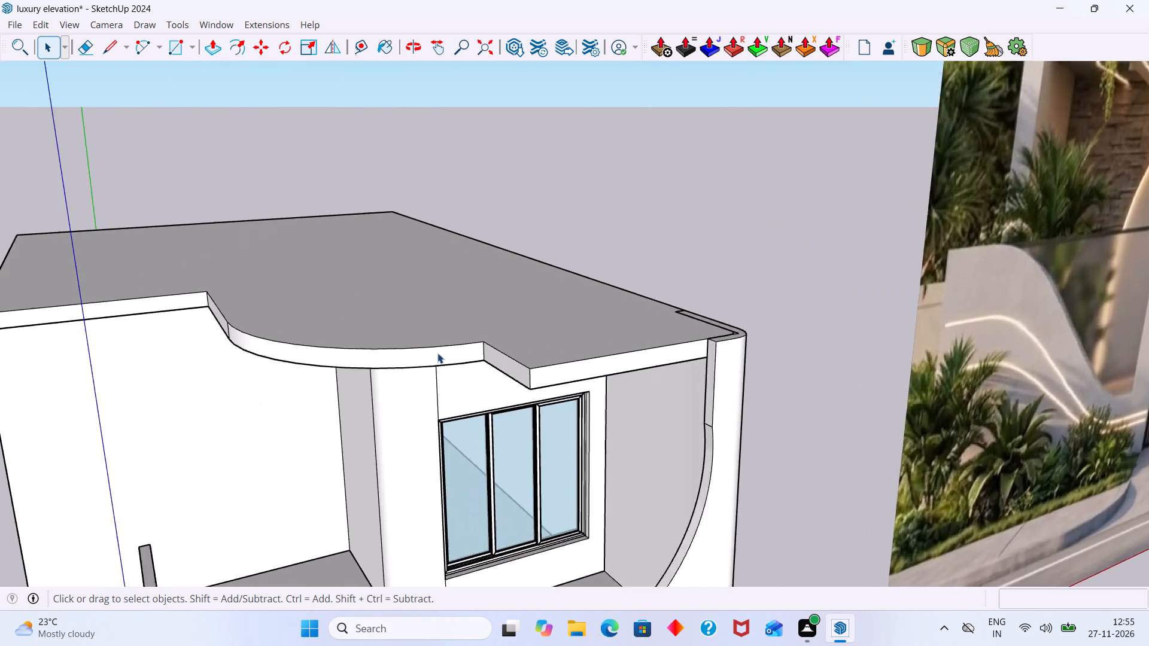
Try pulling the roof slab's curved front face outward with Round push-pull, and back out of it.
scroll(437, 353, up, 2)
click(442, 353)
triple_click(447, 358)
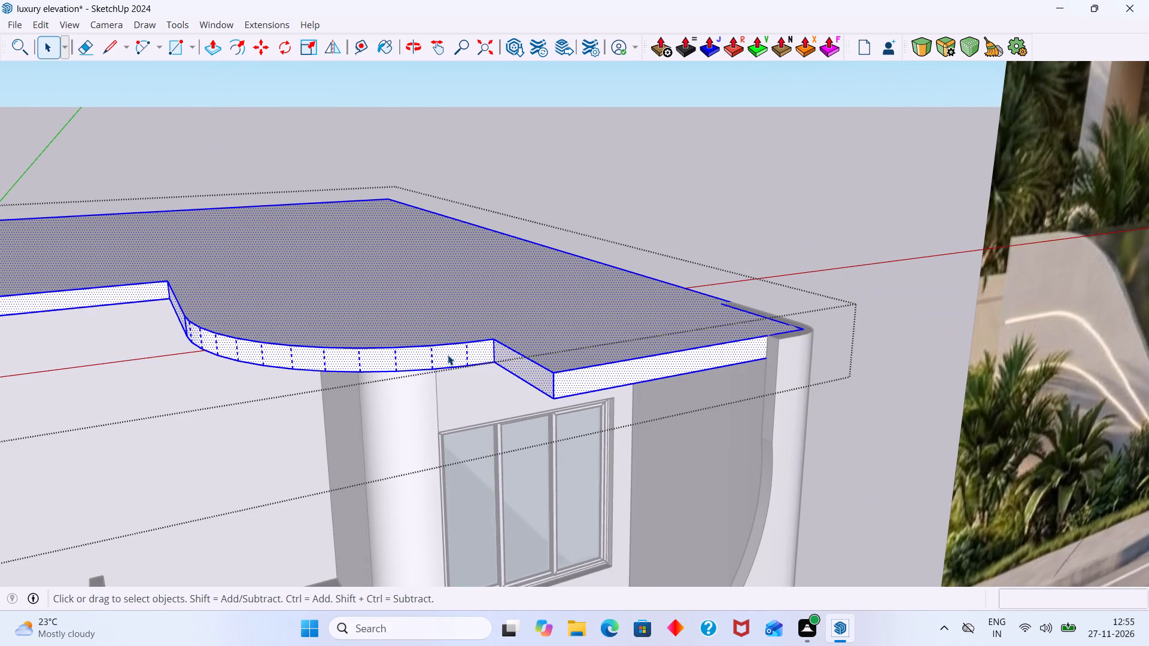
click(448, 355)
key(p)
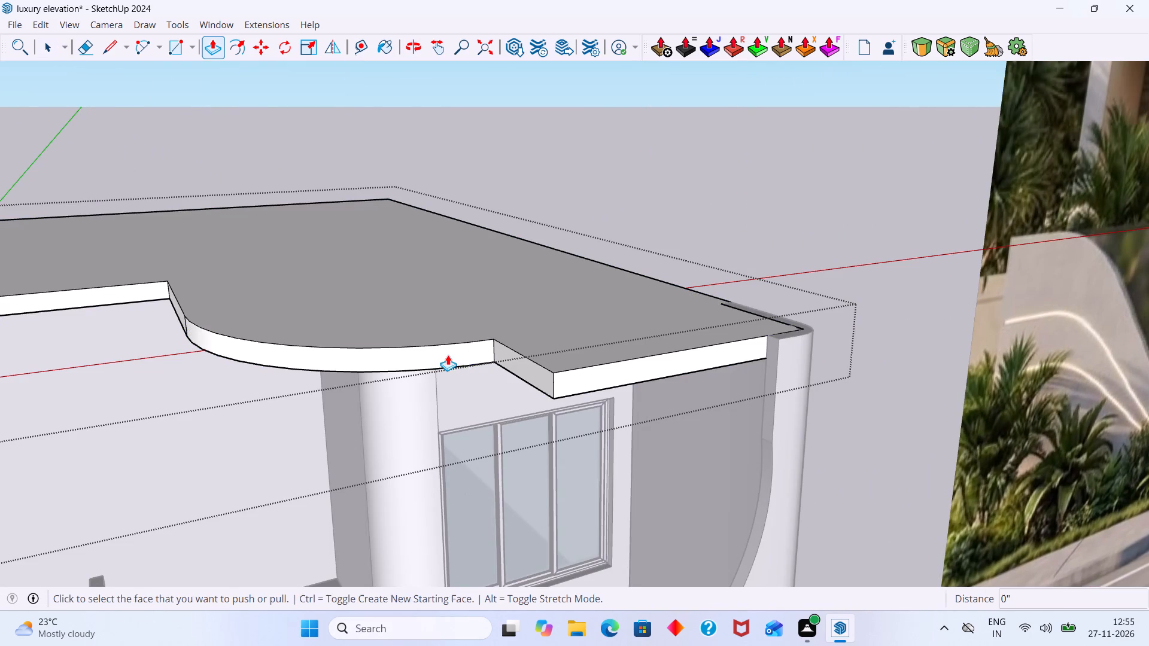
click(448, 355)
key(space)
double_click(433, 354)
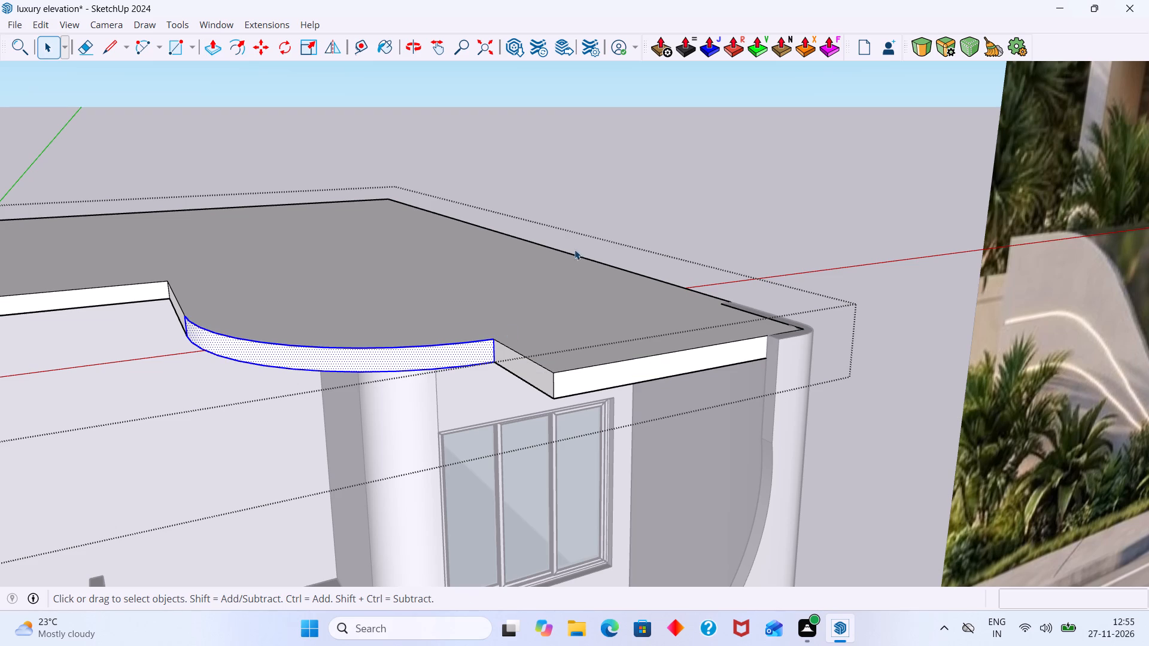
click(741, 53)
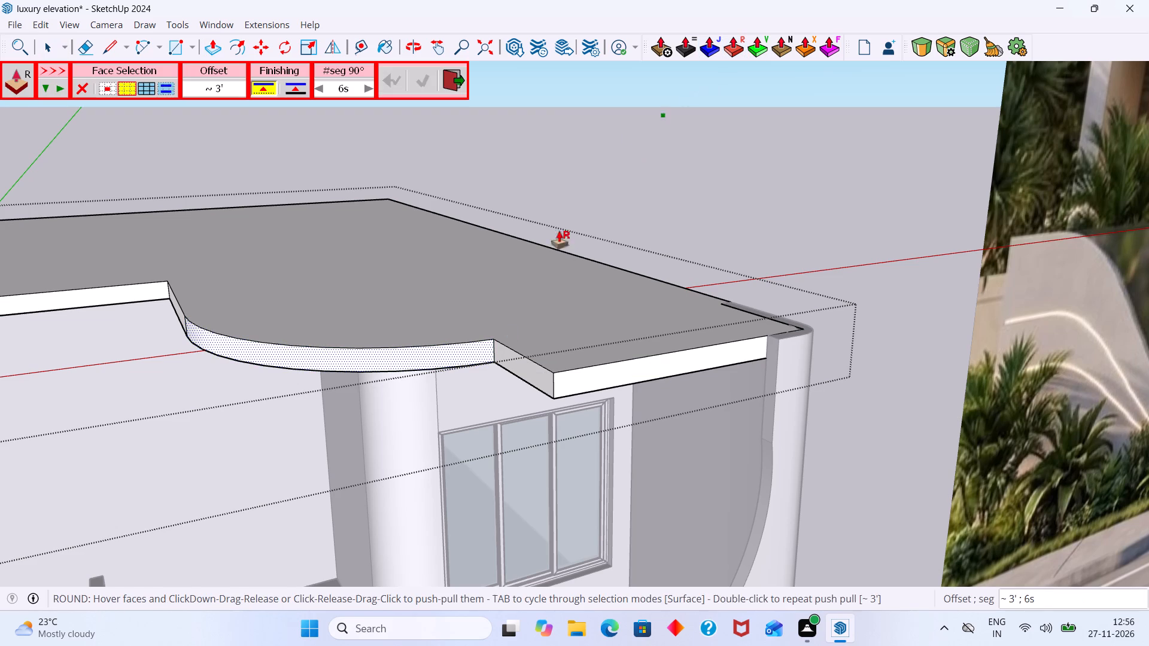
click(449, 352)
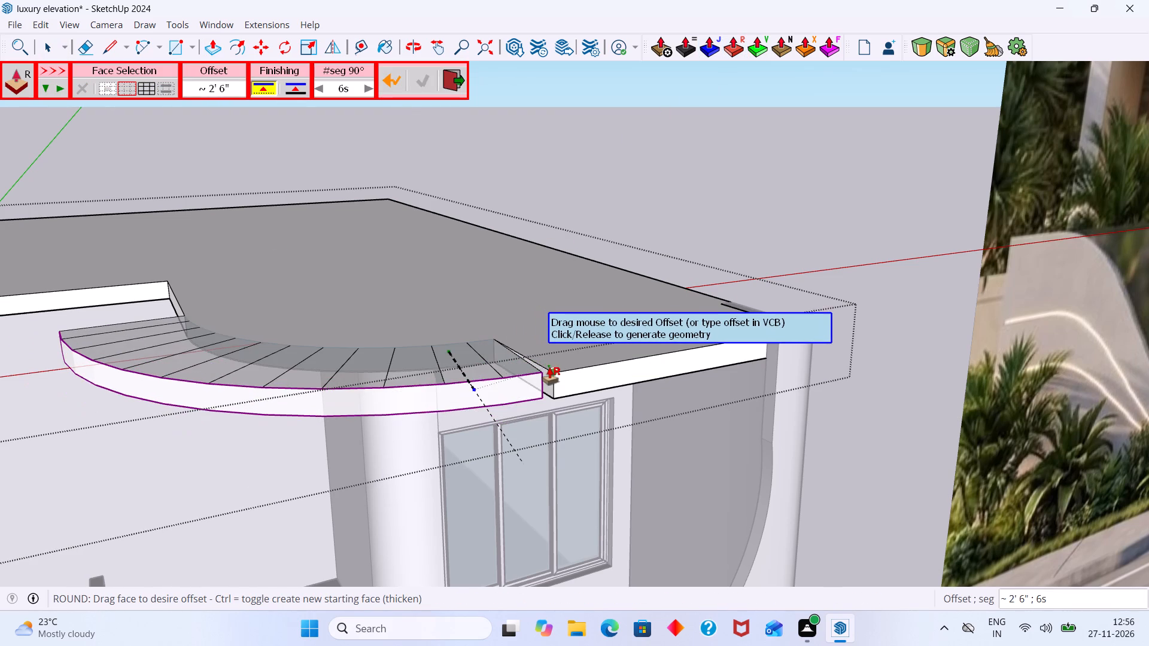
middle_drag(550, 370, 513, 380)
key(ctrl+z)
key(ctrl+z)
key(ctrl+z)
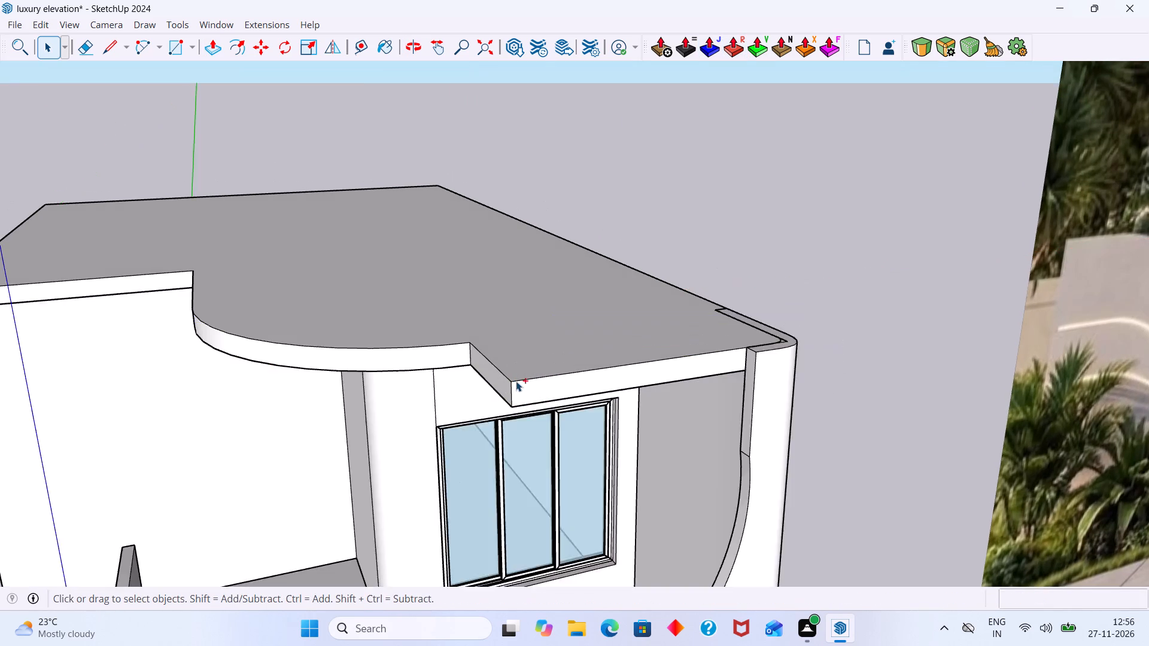
Undo the outward extension of the roof slab's straight front face beside the side wall.
key(ctrl+z)
key(ctrl+z)
key(ctrl+z)
key(ctrl+z)
key(ctrl+z)
key(ctrl+z)
key(ctrl+z)
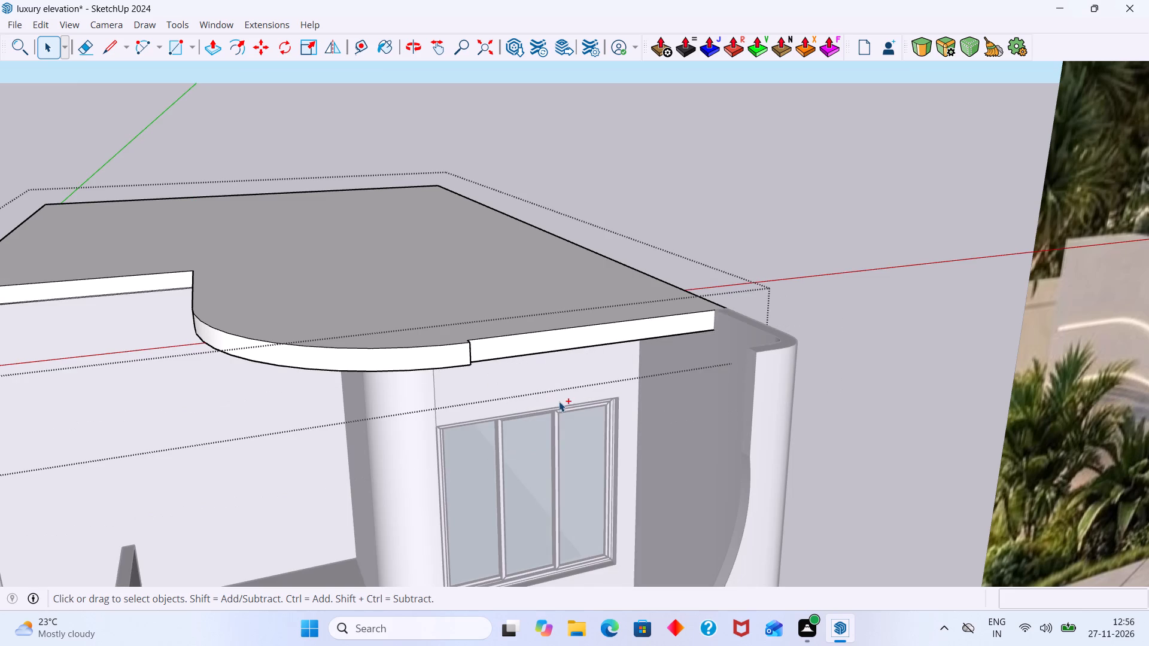
ctrl+middle_drag(492, 398, 487, 480)
key(ctrl+z)
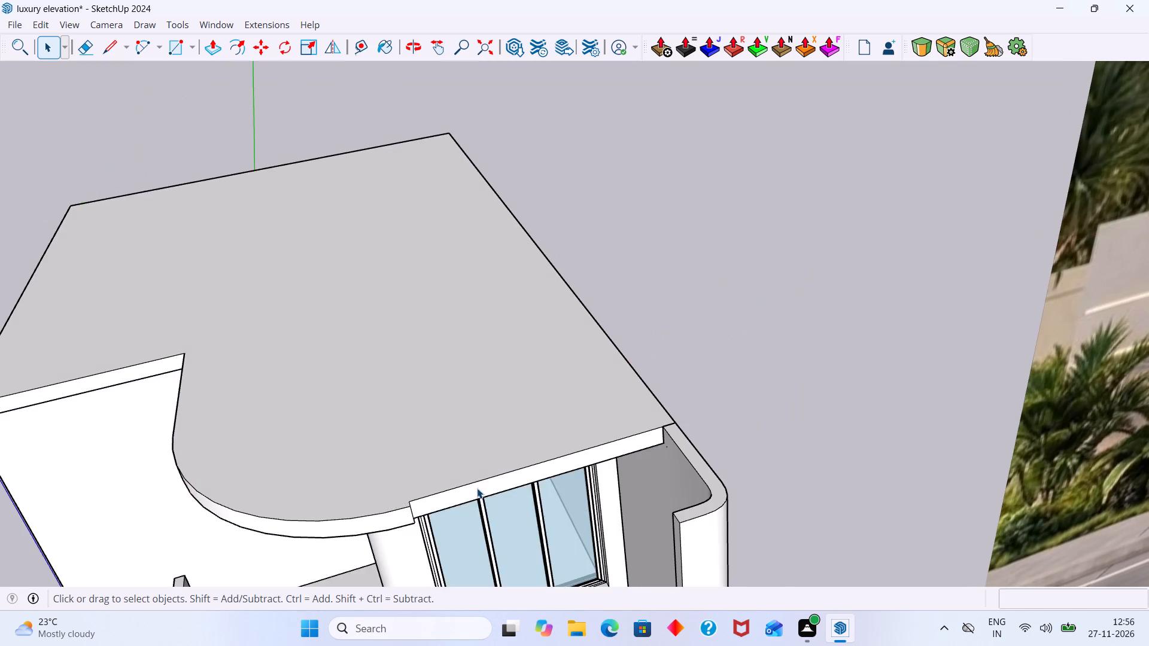
key(ctrl+z)
key(ctrl+z)
key(ctrl+z)
click(779, 337)
Undo the earlier side wall raise and slab corner notch until the roof slab again covers the wall, and close the group.
middle_drag(656, 438, 718, 367)
key(ctrl+z)
key(ctrl+z)
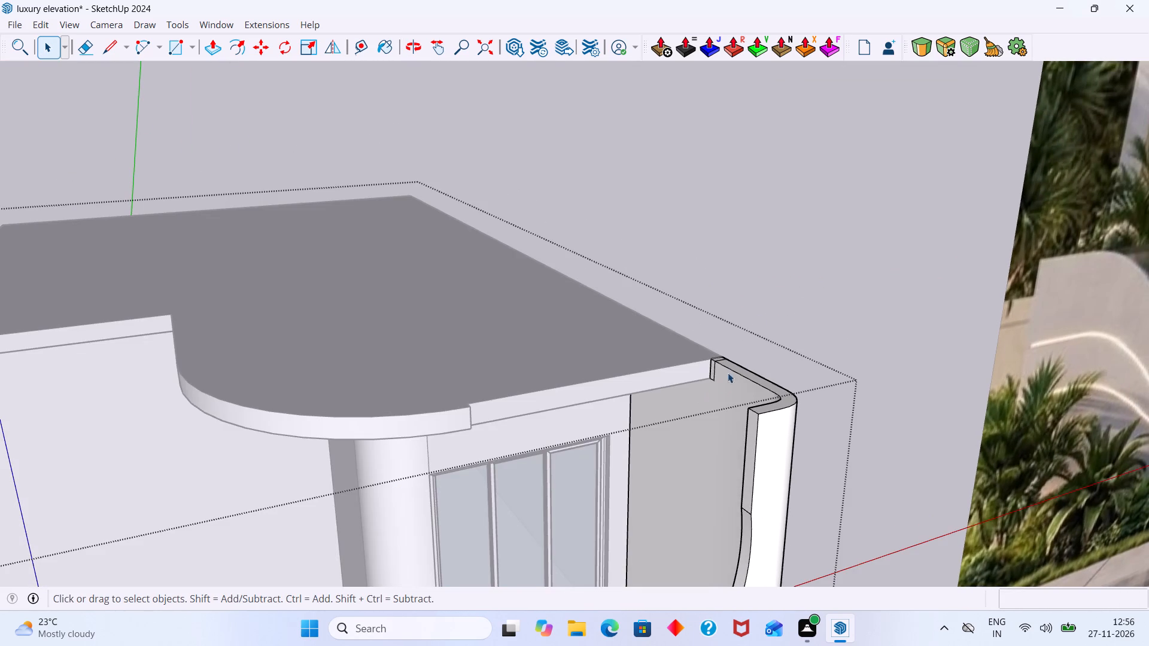
click(765, 307)
scroll(675, 361, up, 7)
middle_drag(763, 375, 567, 422)
scroll(544, 430, up, 6)
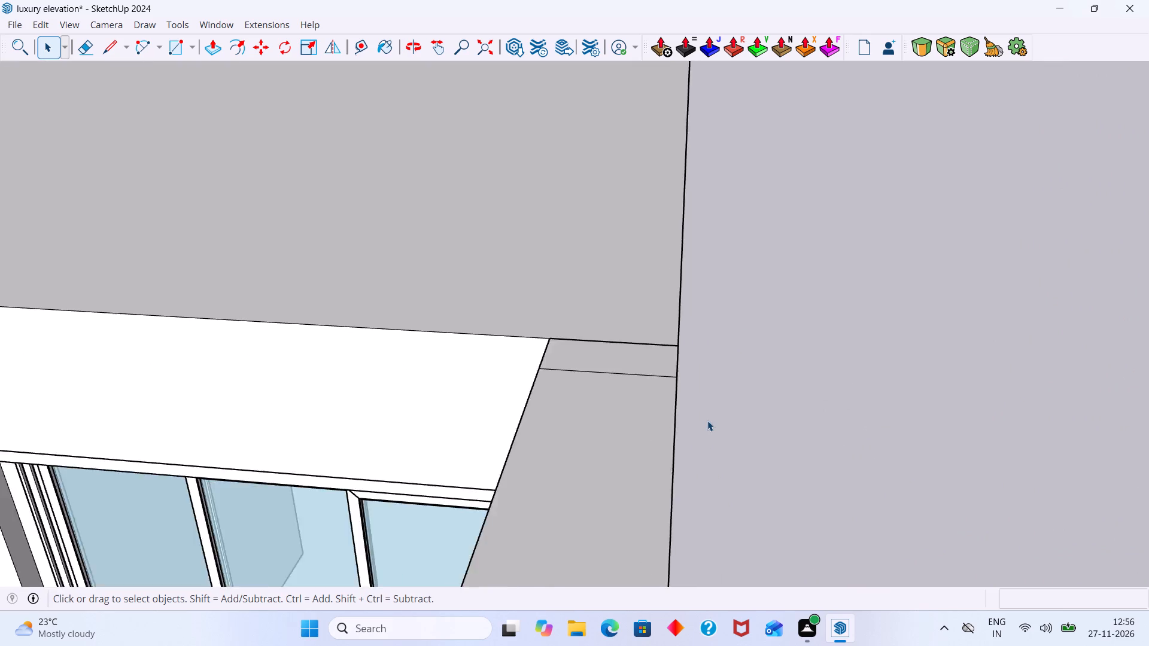
scroll(707, 420, up, 2)
scroll(643, 413, down, 10)
middle_drag(618, 411, 454, 426)
scroll(543, 428, up, 11)
scroll(540, 418, down, 3)
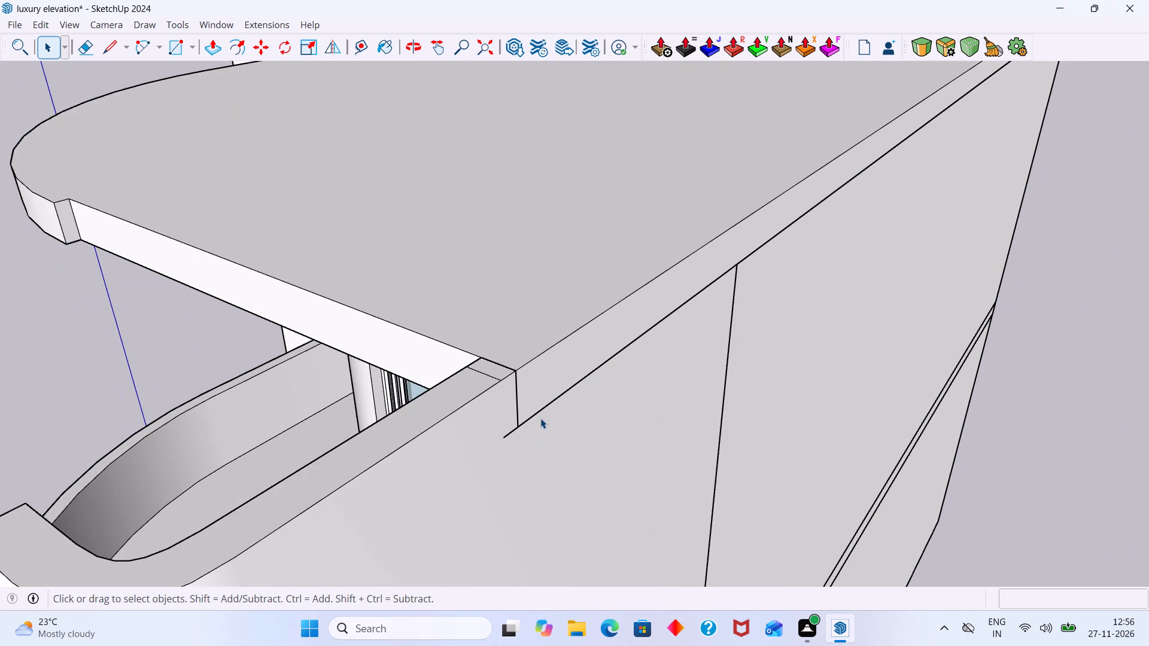
key(ctrl+z)
key(ctrl+z)
key(ctrl+z)
key(ctrl+z)
key(ctrl+z)
key(ctrl+z)
key(ctrl+z)
key(ctrl+z)
key(ctrl+z)
key(ctrl+z)
key(ctrl+z)
key(ctrl+z)
key(ctrl+z)
key(ctrl+z)
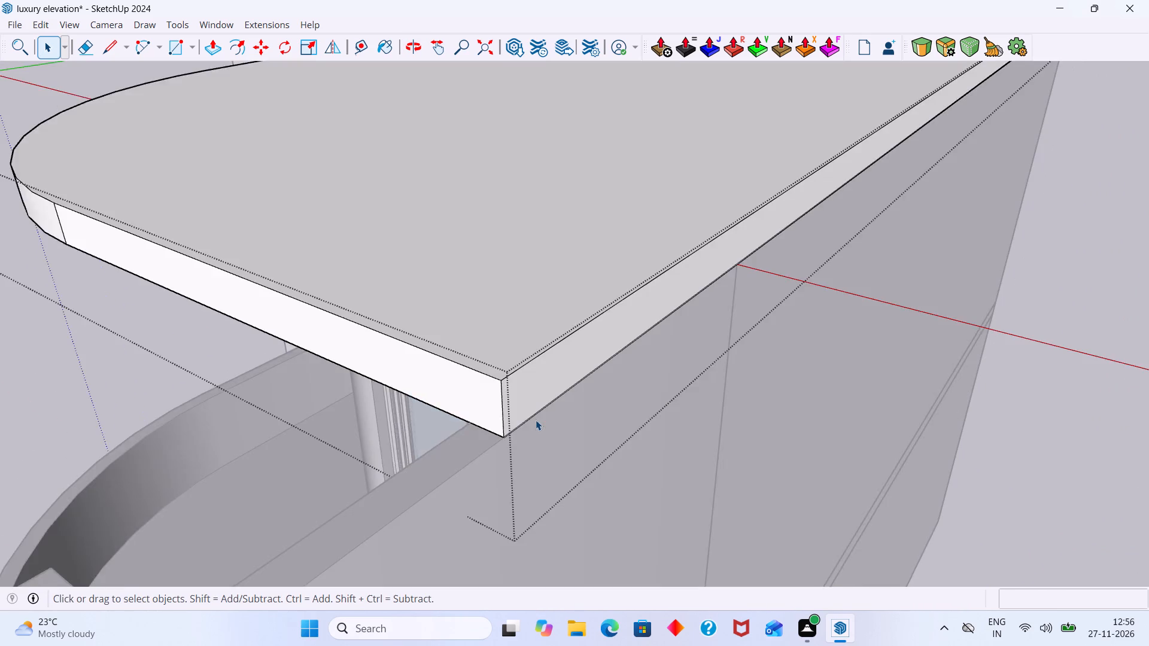
scroll(536, 420, down, 12)
click(1089, 295)
In the roof group, offset the curved front face and its two adjoining faces outward about 3' with Round push-pull, to the balcony parapet's end.
scroll(696, 390, down, 5)
middle_drag(624, 434, 814, 443)
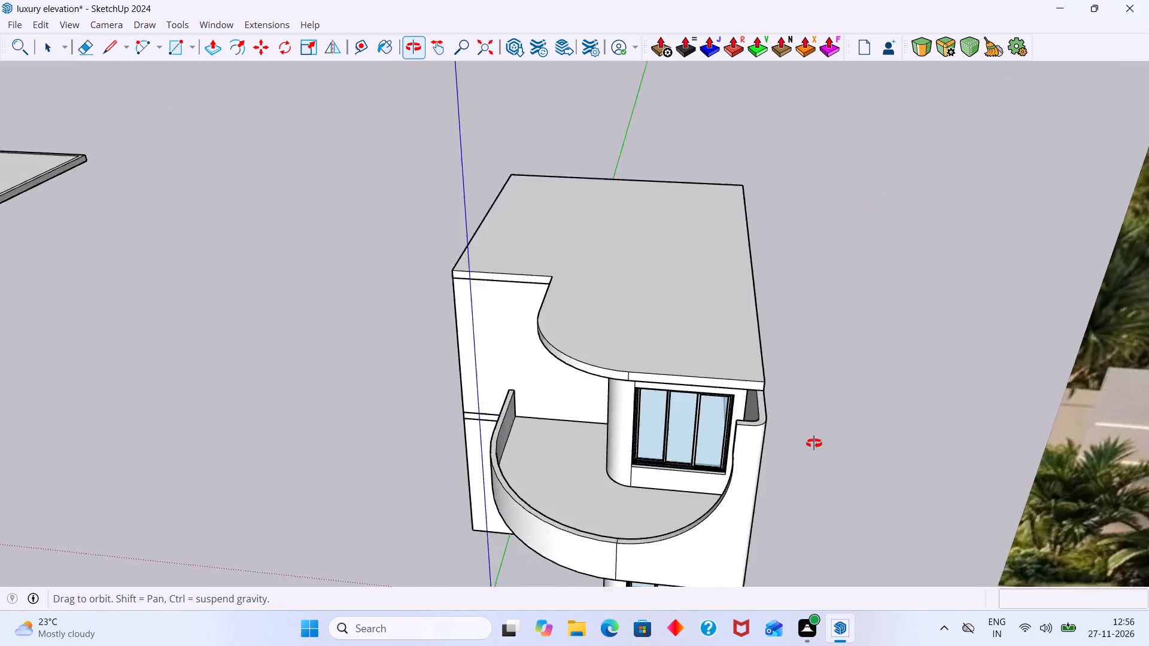
middle_drag(814, 443, 1133, 408)
scroll(773, 312, up, 8)
scroll(676, 307, down, 2)
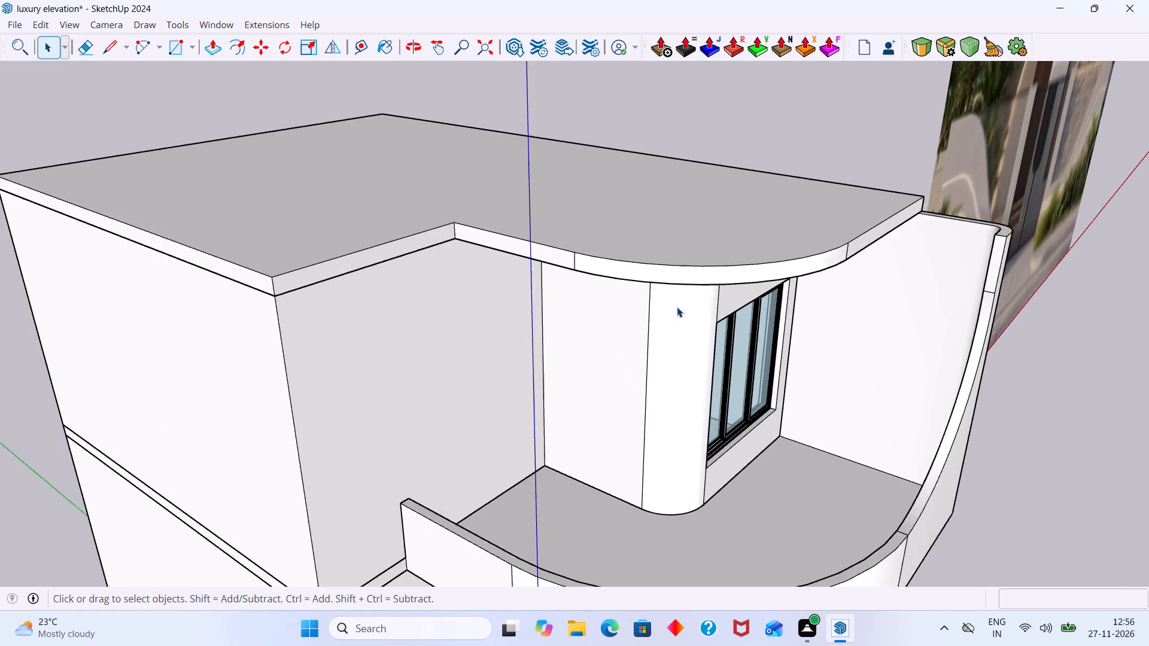
scroll(677, 307, down, 2)
middle_drag(677, 306, 439, 352)
scroll(479, 331, up, 5)
click(479, 331)
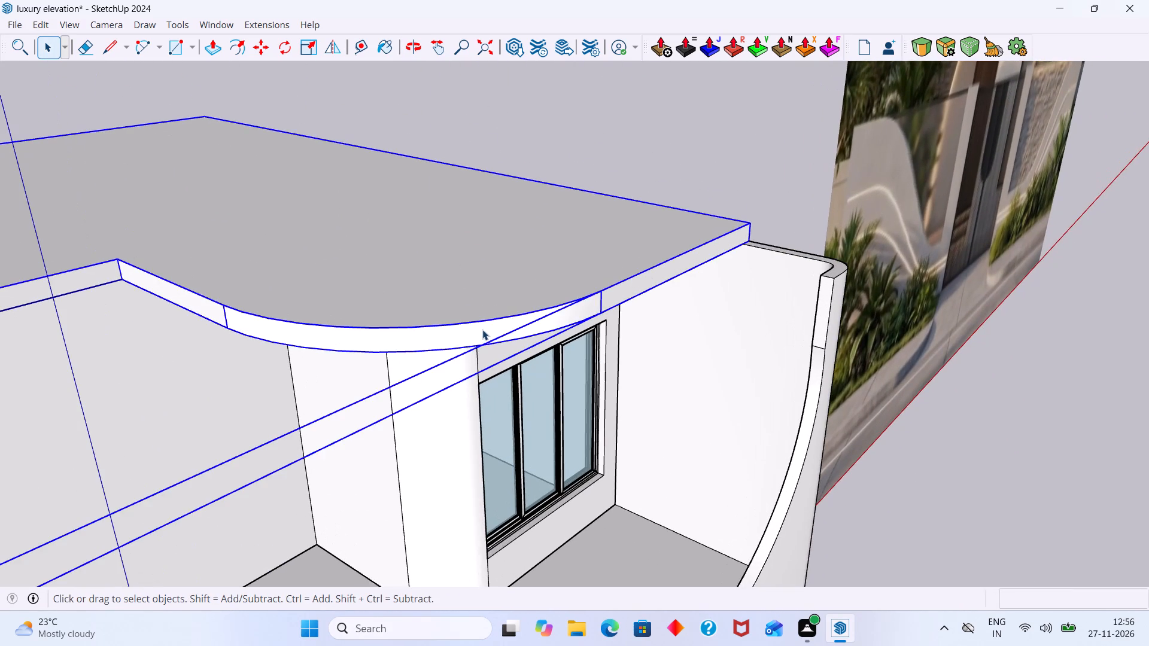
triple_click(484, 329)
click(528, 327)
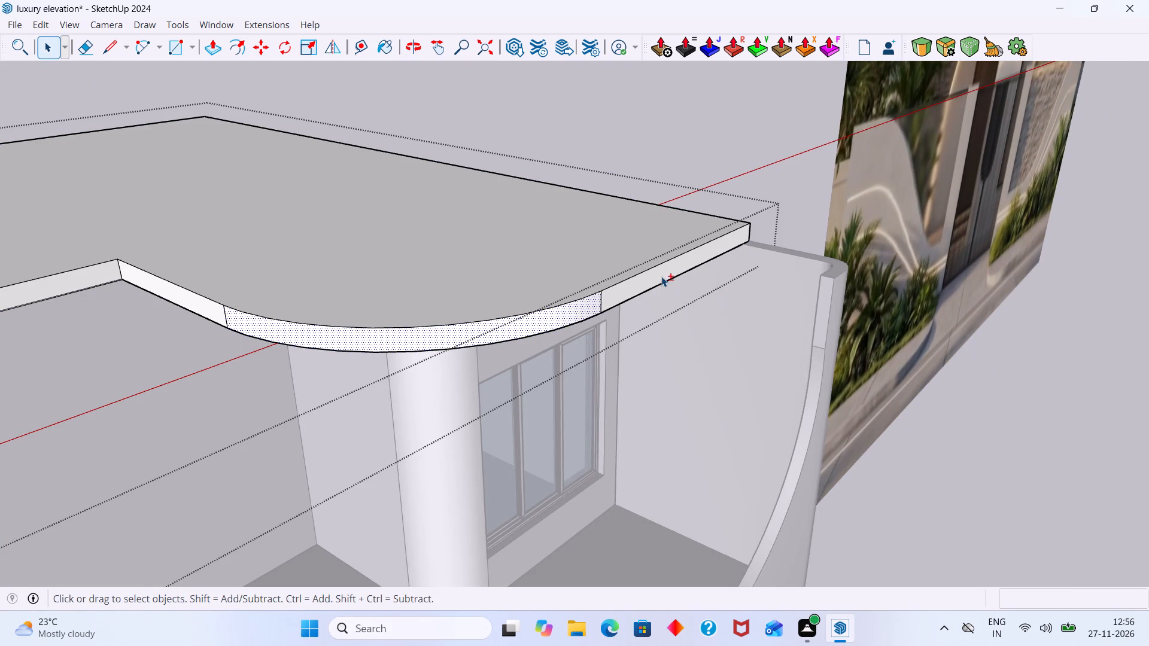
shift+click(661, 276)
shift+scroll(579, 302, down, 3)
shift+middle_drag(527, 337, 658, 316)
shift+scroll(391, 306, up, 6)
shift+click(452, 242)
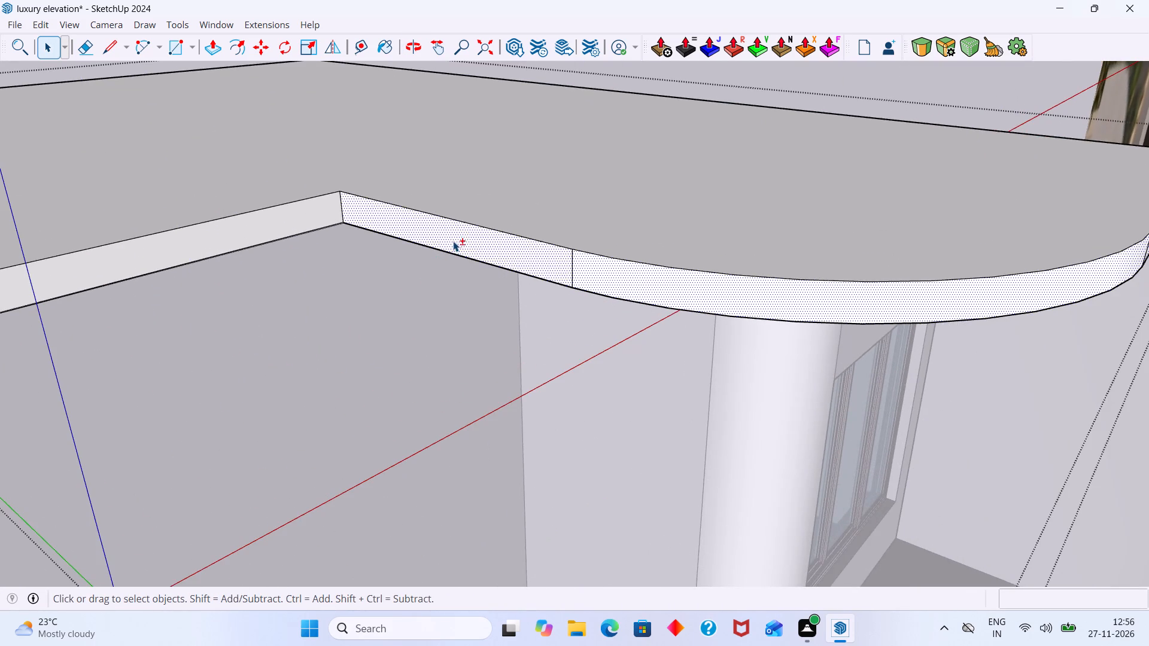
scroll(458, 243, down, 12)
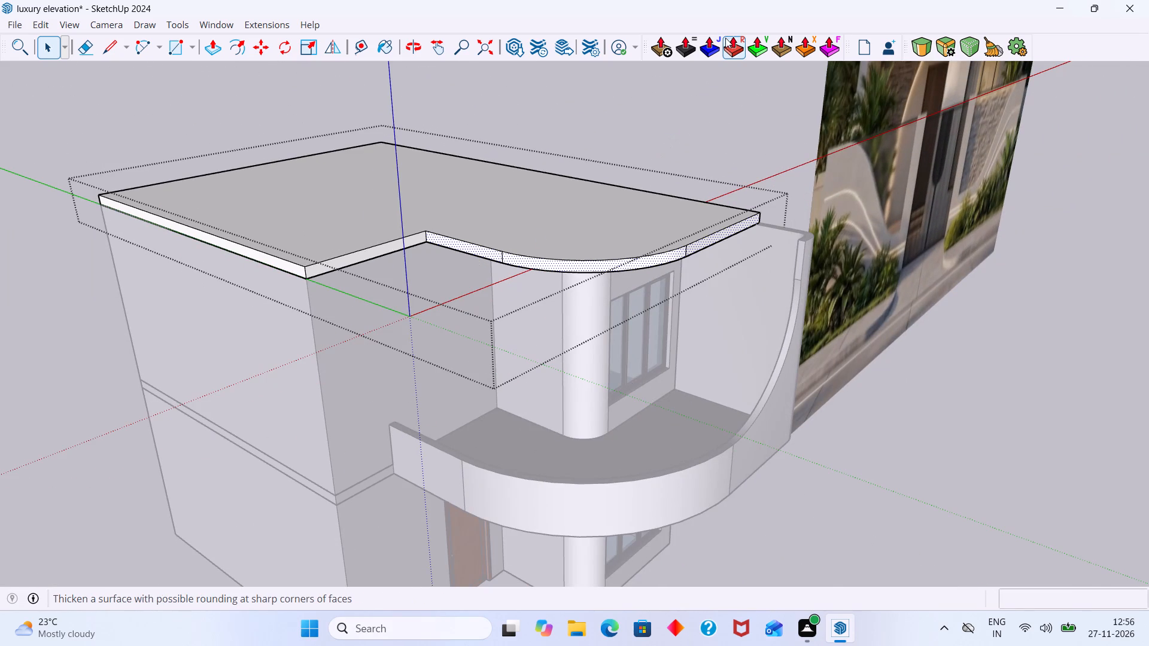
click(733, 45)
scroll(605, 290, up, 7)
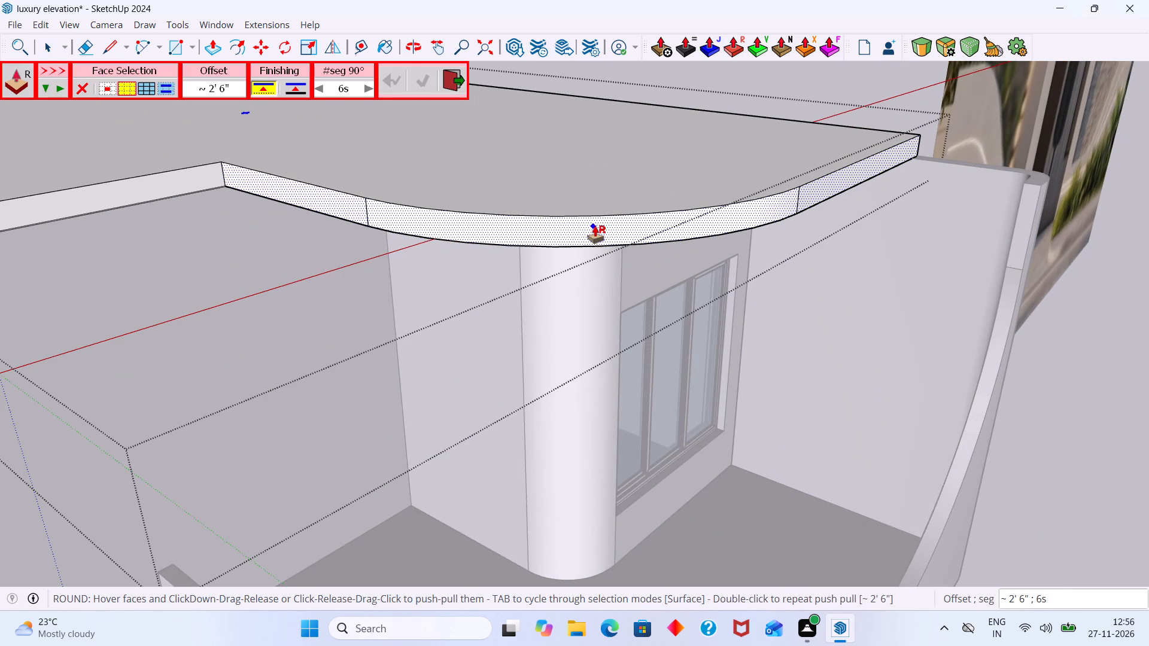
click(318, 203)
scroll(238, 304, down, 5)
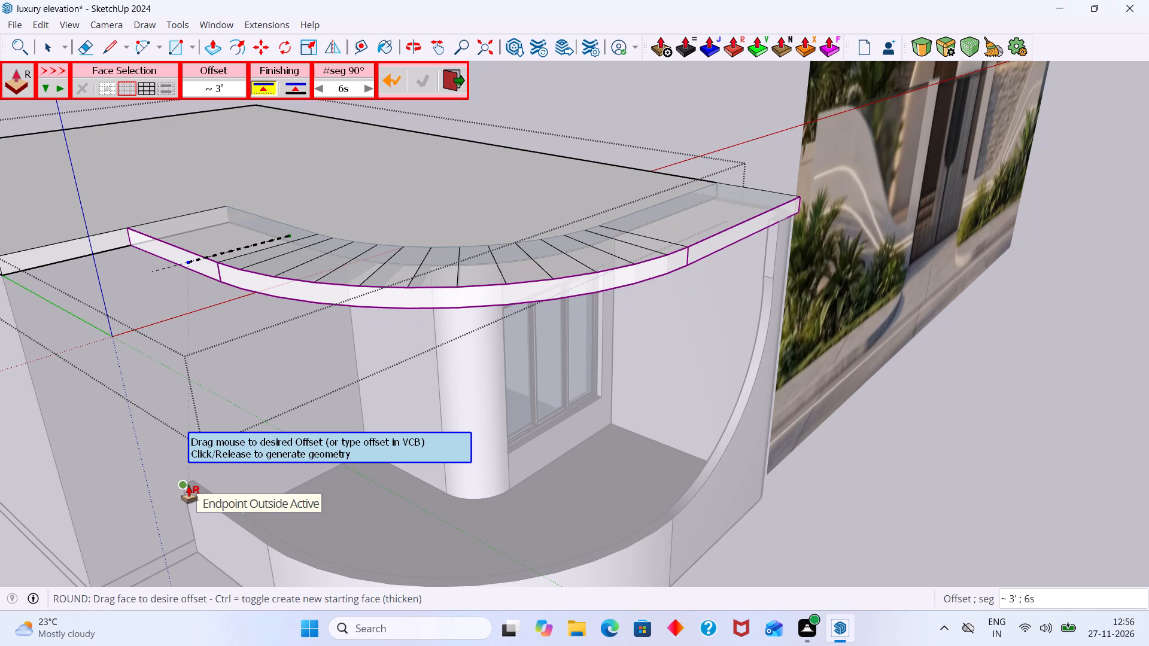
click(189, 486)
key(space)
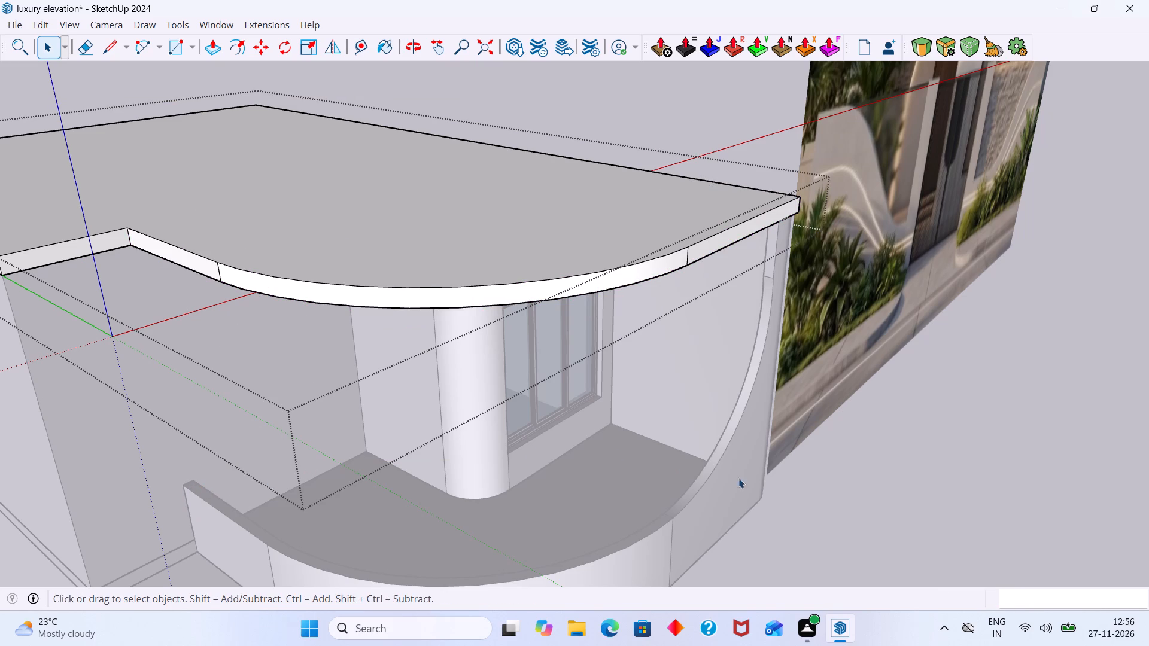
Close the roof group and examine the extended roof slab from several angles against the reference image.
click(834, 492)
scroll(850, 471, down, 7)
scroll(594, 409, up, 2)
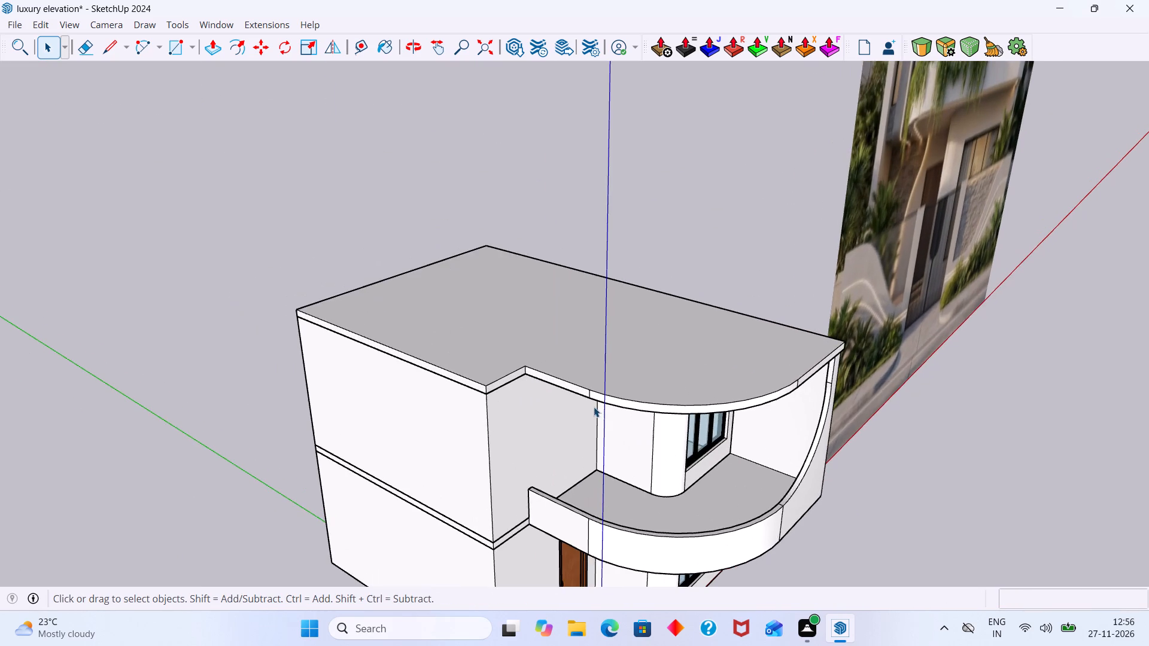
middle_drag(594, 407, 616, 430)
scroll(640, 396, down, 4)
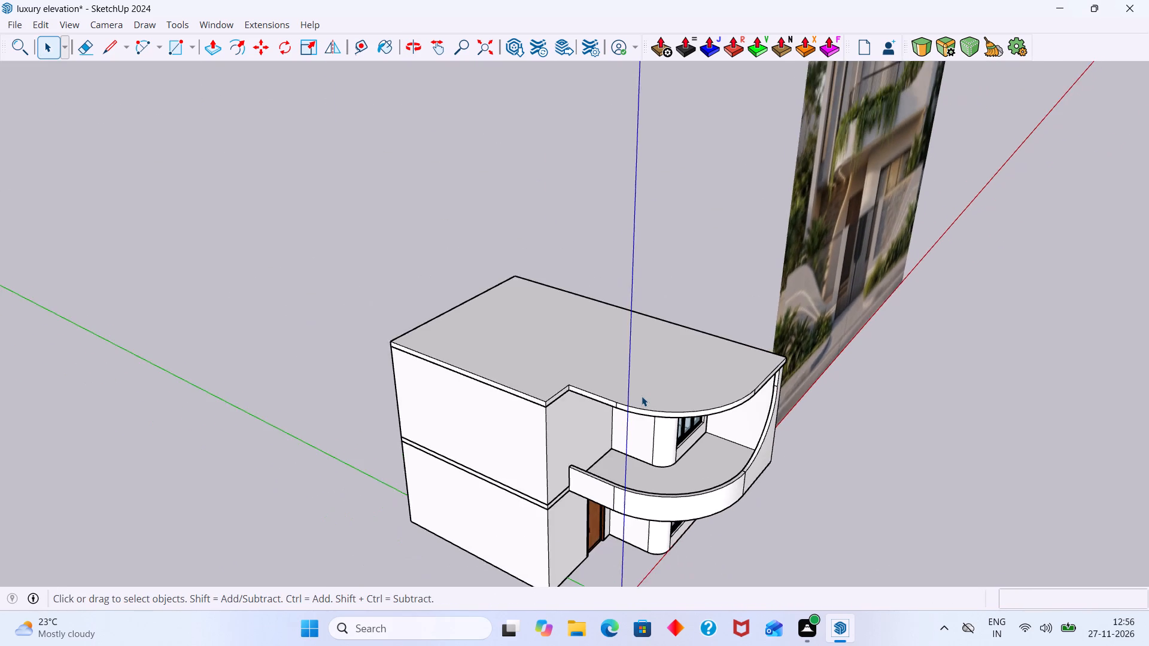
scroll(642, 396, down, 2)
shift+middle_drag(642, 392, 279, 388)
middle_drag(379, 390, 146, 323)
scroll(204, 332, down, 7)
middle_drag(260, 338, 255, 305)
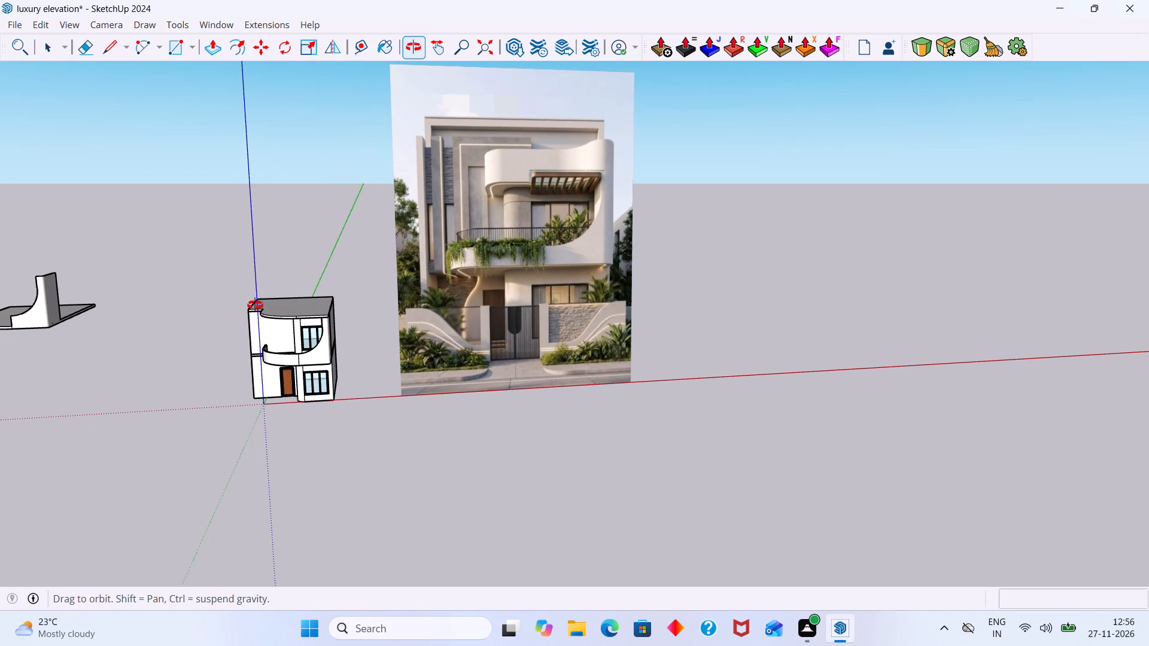
middle_drag(255, 305, 408, 363)
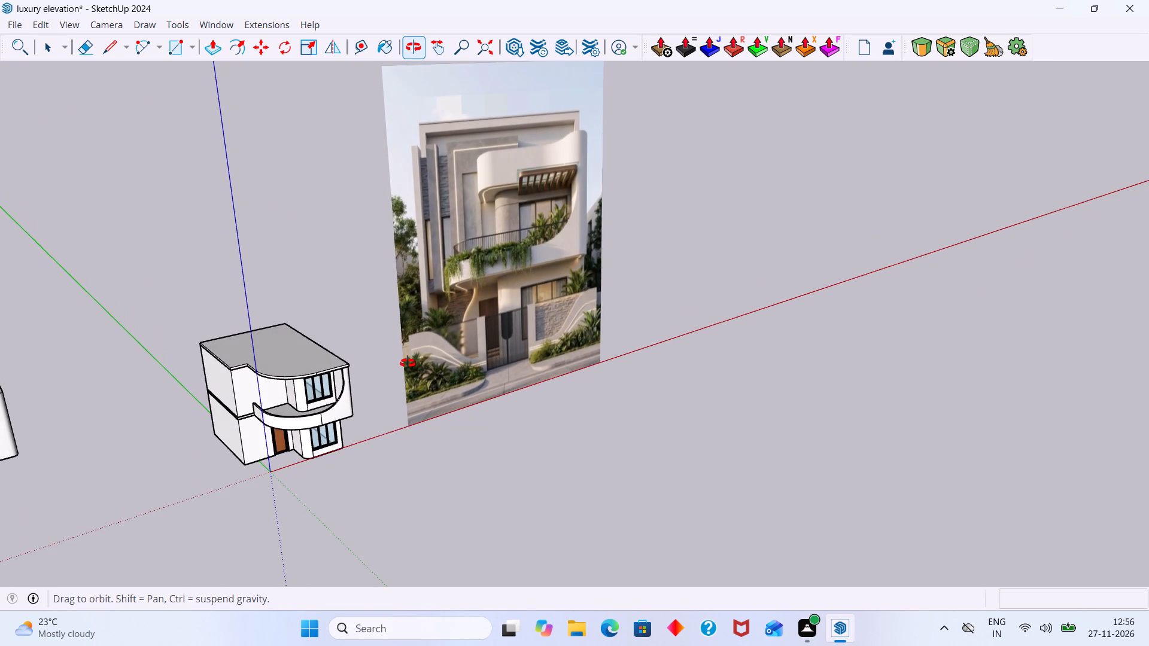
middle_drag(408, 363, 397, 363)
scroll(269, 380, up, 8)
middle_drag(244, 362, 395, 379)
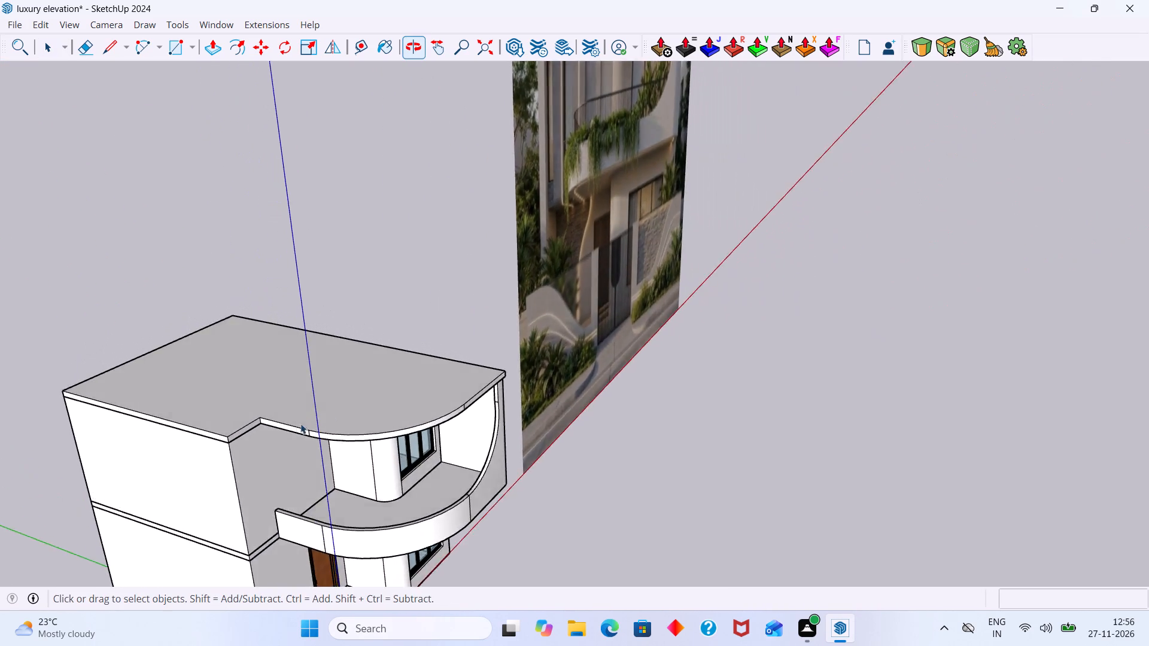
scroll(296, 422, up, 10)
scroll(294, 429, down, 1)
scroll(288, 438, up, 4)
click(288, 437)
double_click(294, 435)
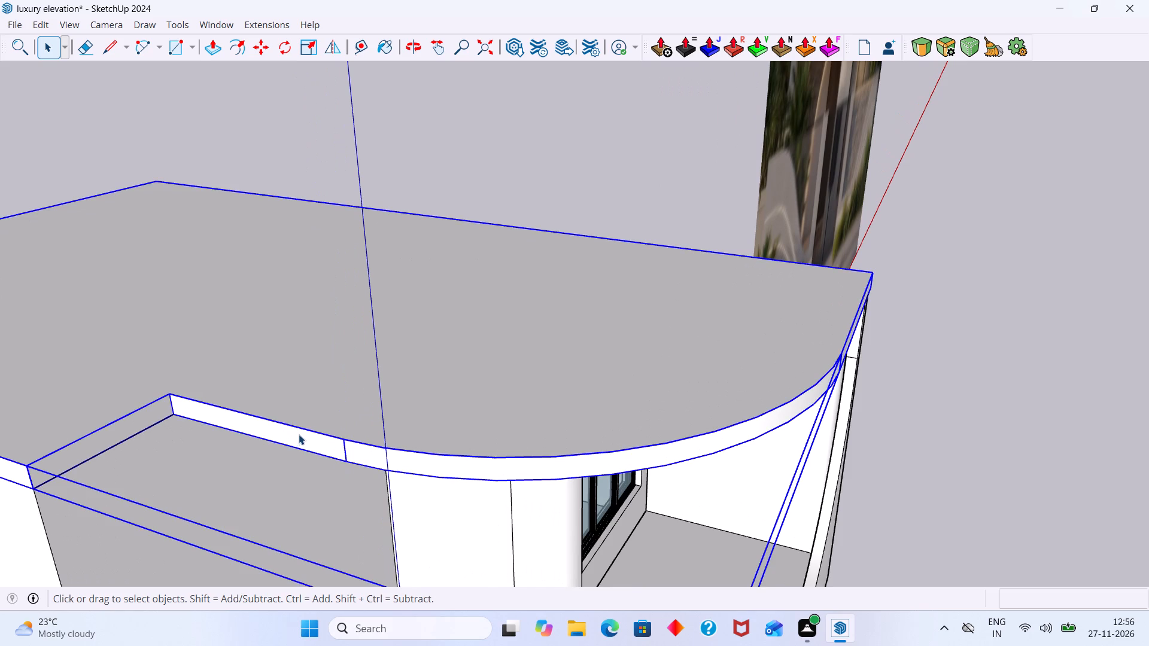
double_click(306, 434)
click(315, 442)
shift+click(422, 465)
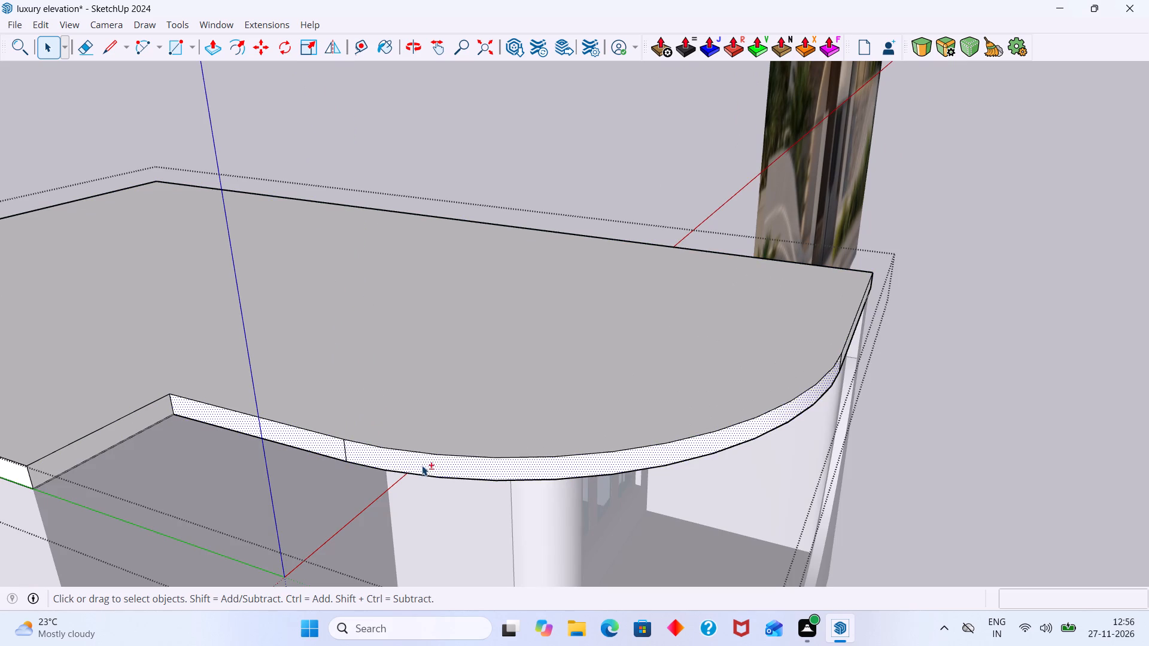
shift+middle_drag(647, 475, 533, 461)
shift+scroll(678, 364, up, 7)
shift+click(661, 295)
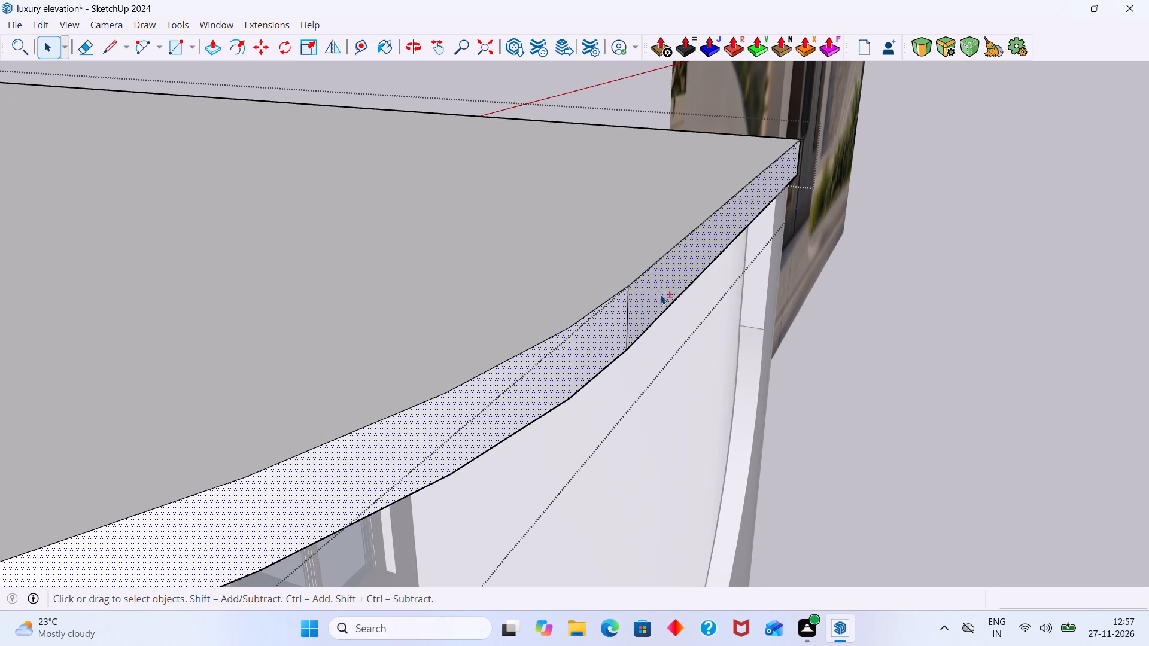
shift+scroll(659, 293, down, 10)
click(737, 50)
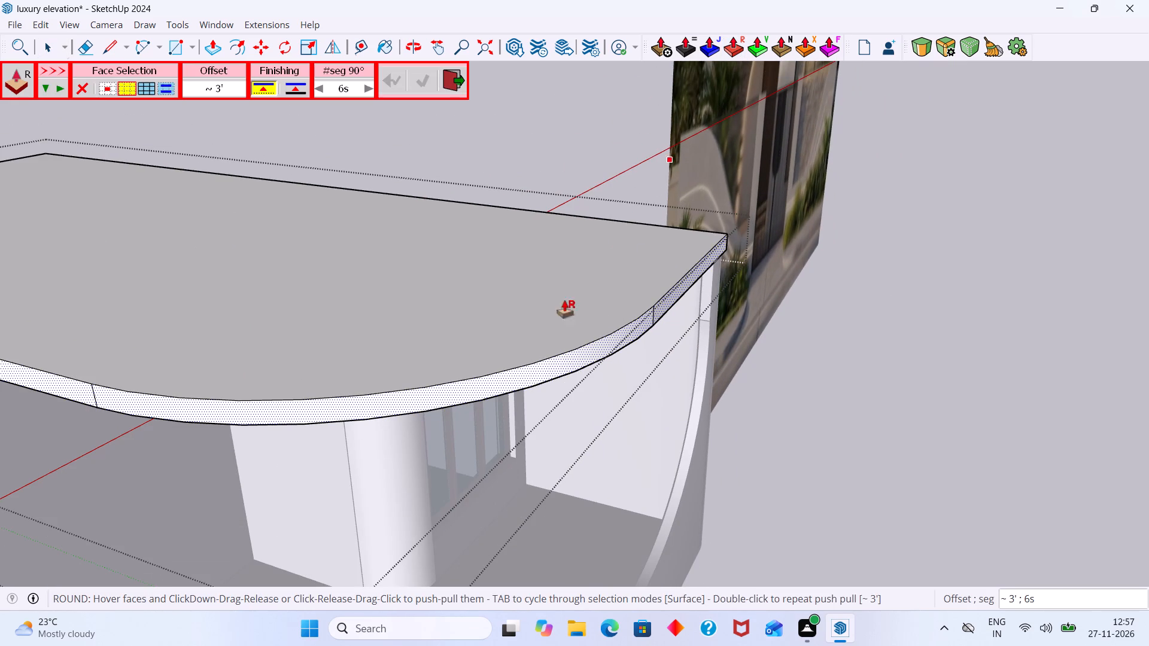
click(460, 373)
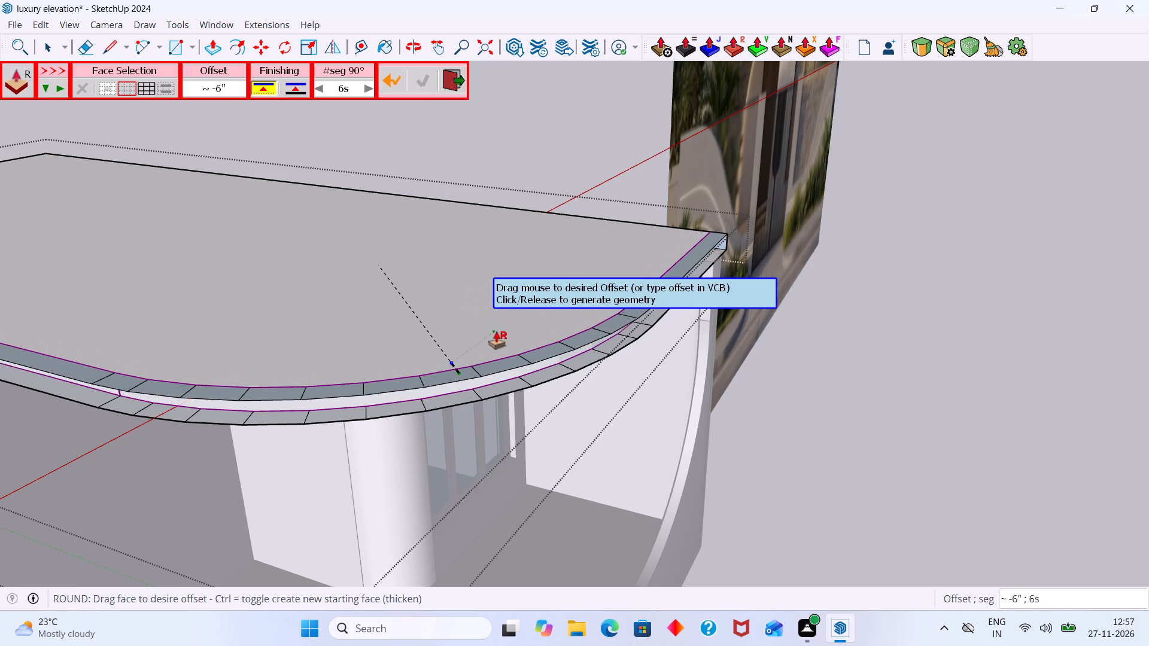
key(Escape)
Undo the 3' outward offset of the roof slab's curved front and its adjoining faces.
key(ctrl+z)
key(ctrl+z)
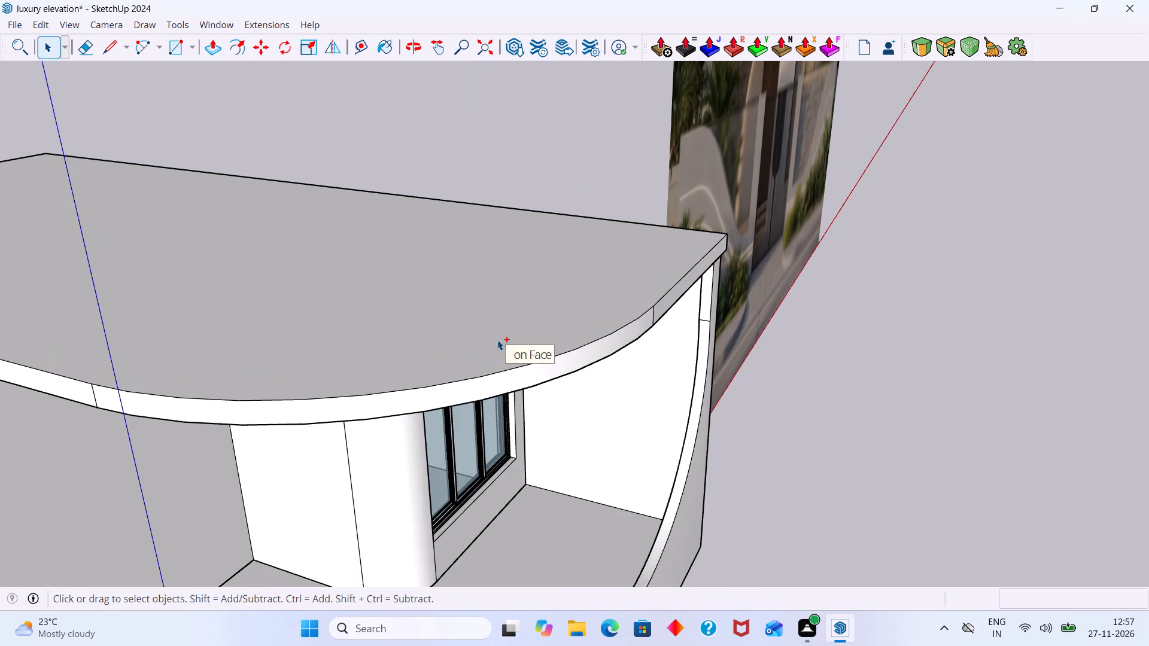
key(ctrl+z)
key(ctrl+z)
click(850, 371)
Examine the roof slab, side wall and balcony parapet from the front against the reference image.
scroll(521, 416, down, 7)
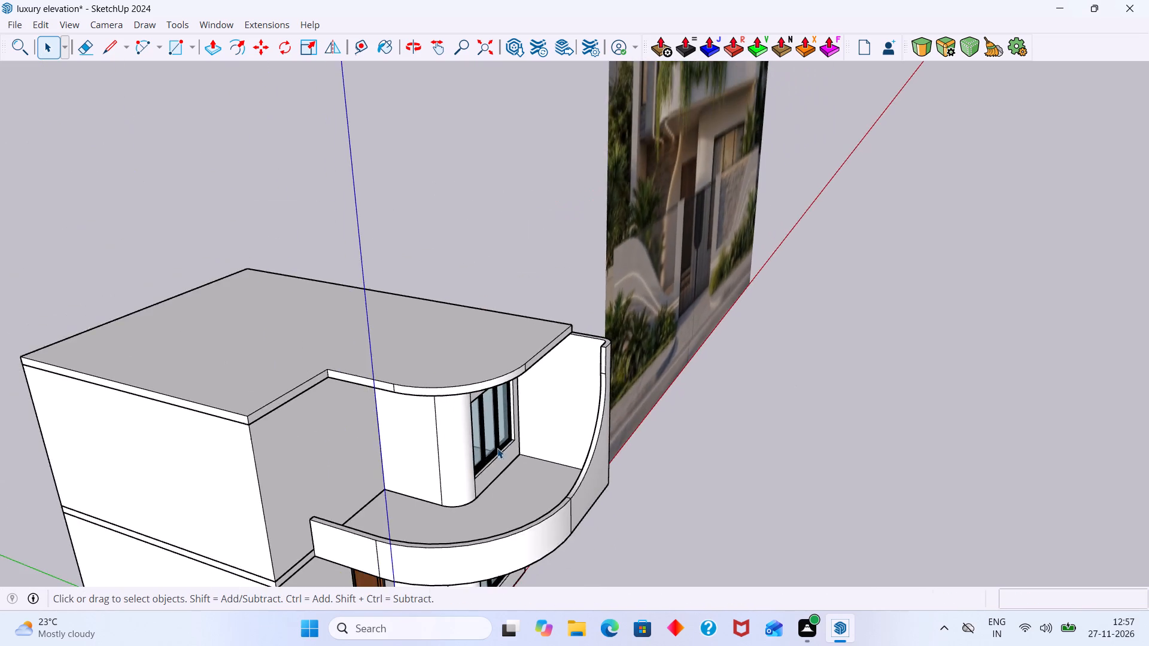
middle_drag(488, 456, 312, 415)
scroll(454, 393, down, 9)
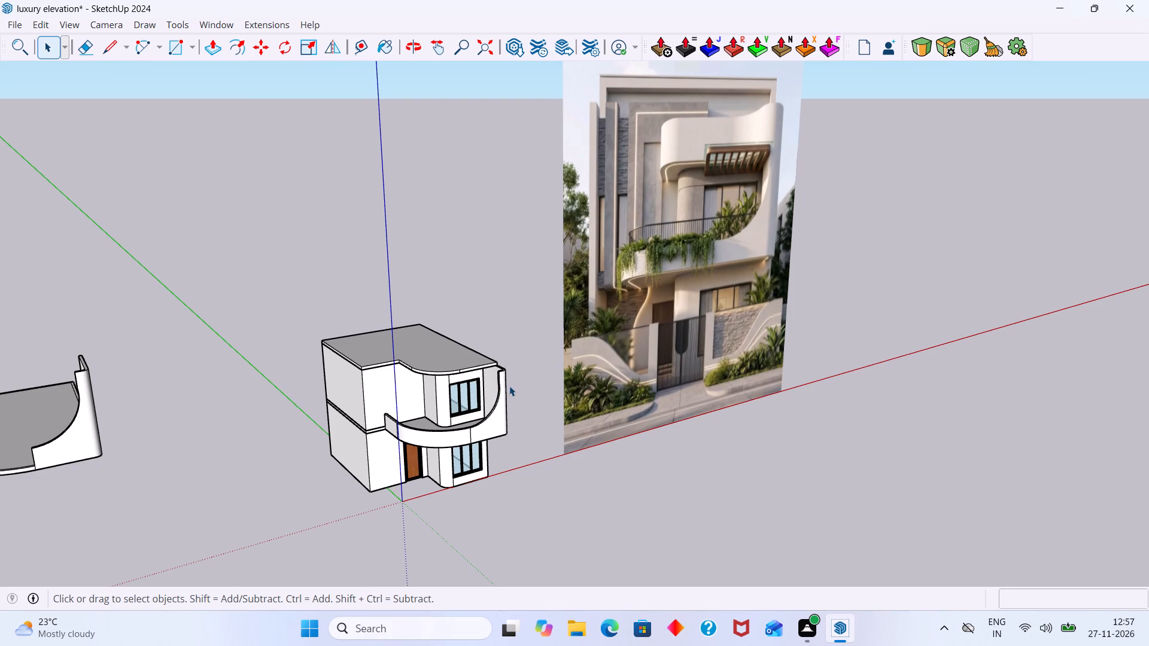
scroll(509, 386, up, 8)
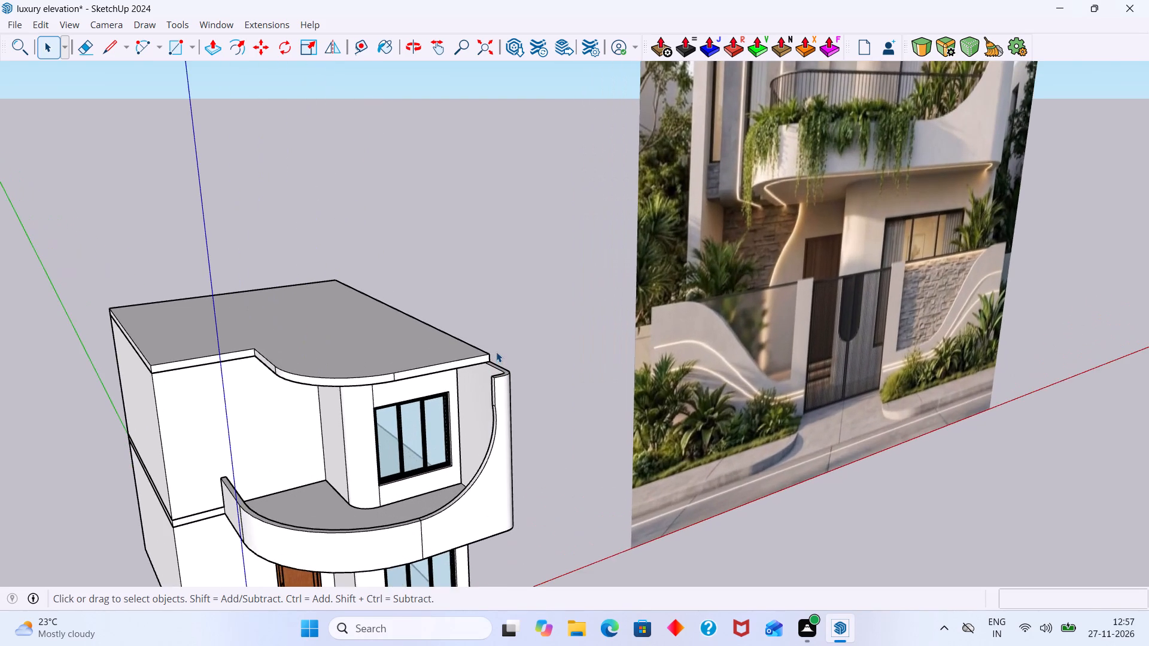
scroll(496, 352, up, 2)
middle_drag(472, 363, 521, 373)
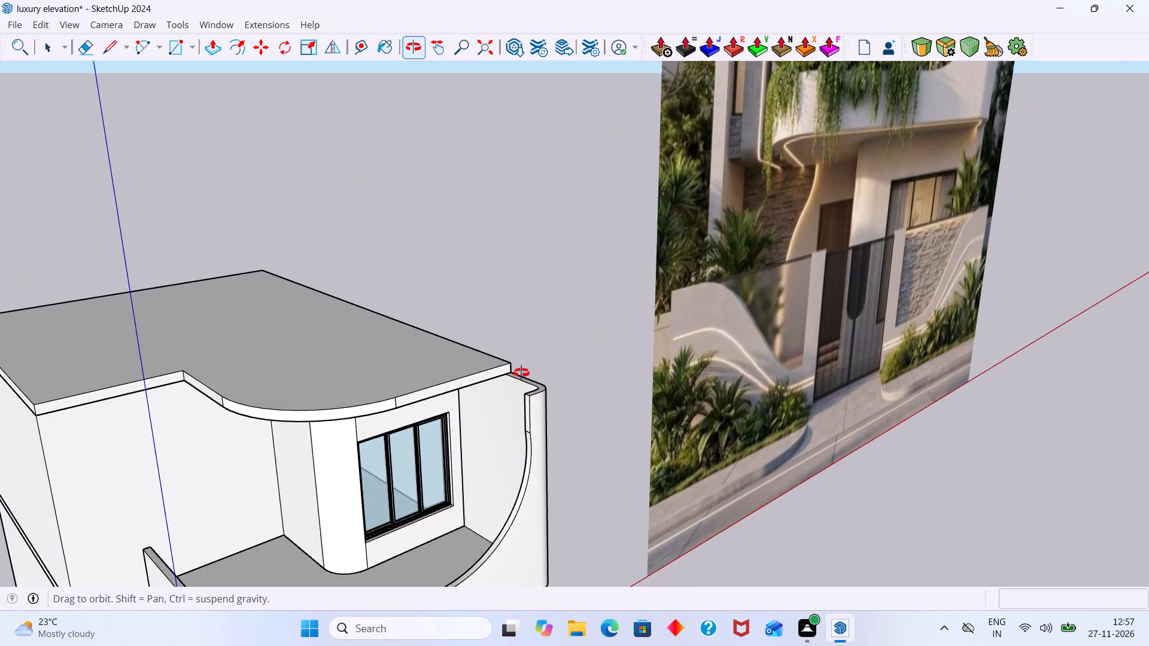
middle_drag(521, 373, 358, 416)
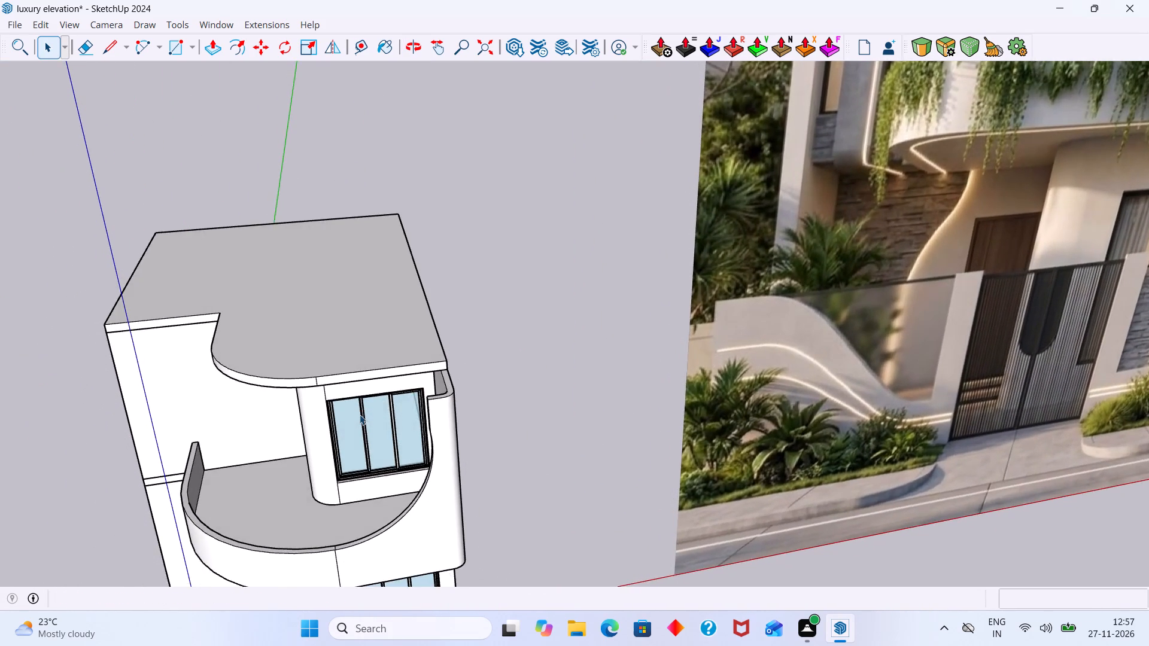
scroll(360, 415, down, 11)
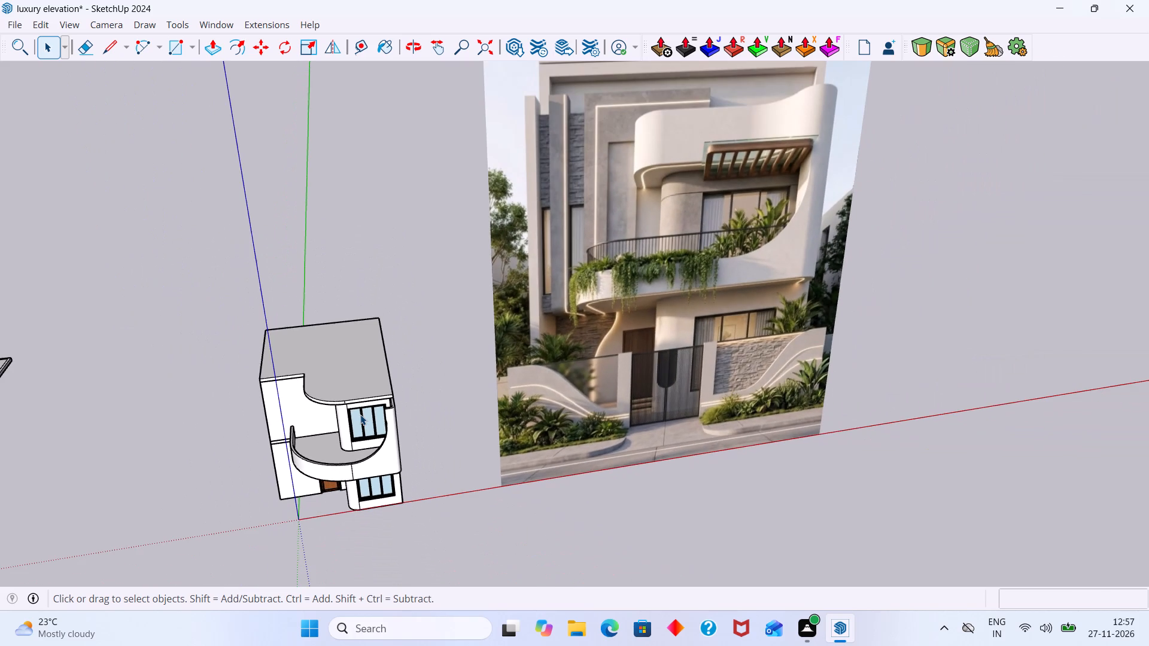
scroll(342, 407, up, 6)
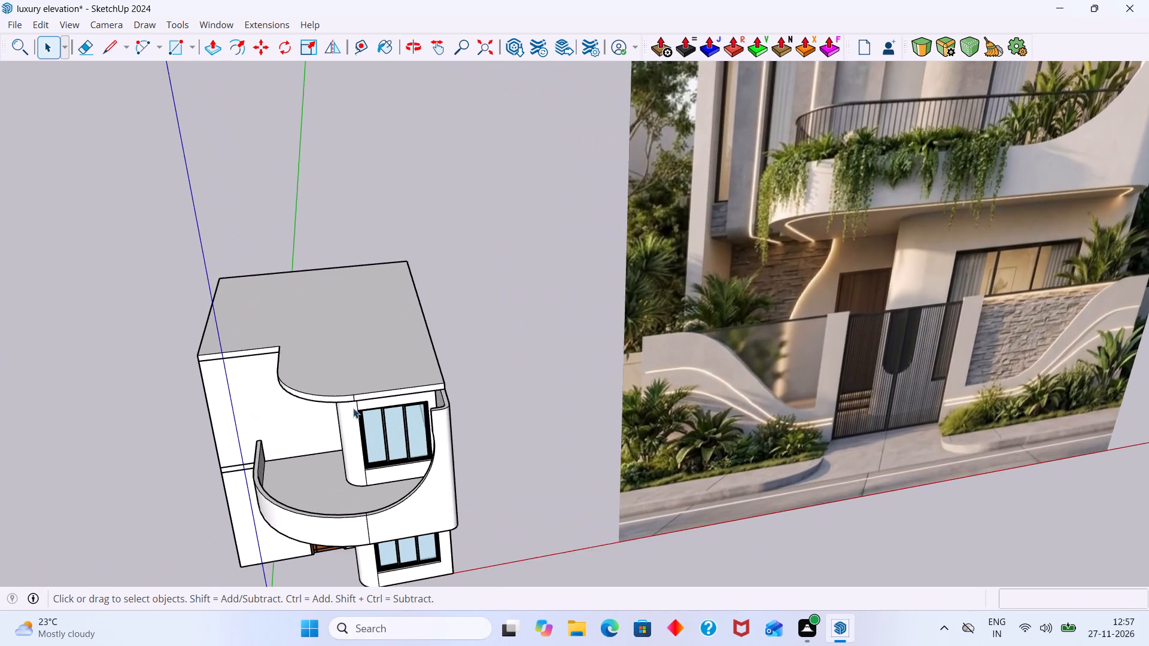
scroll(354, 407, down, 7)
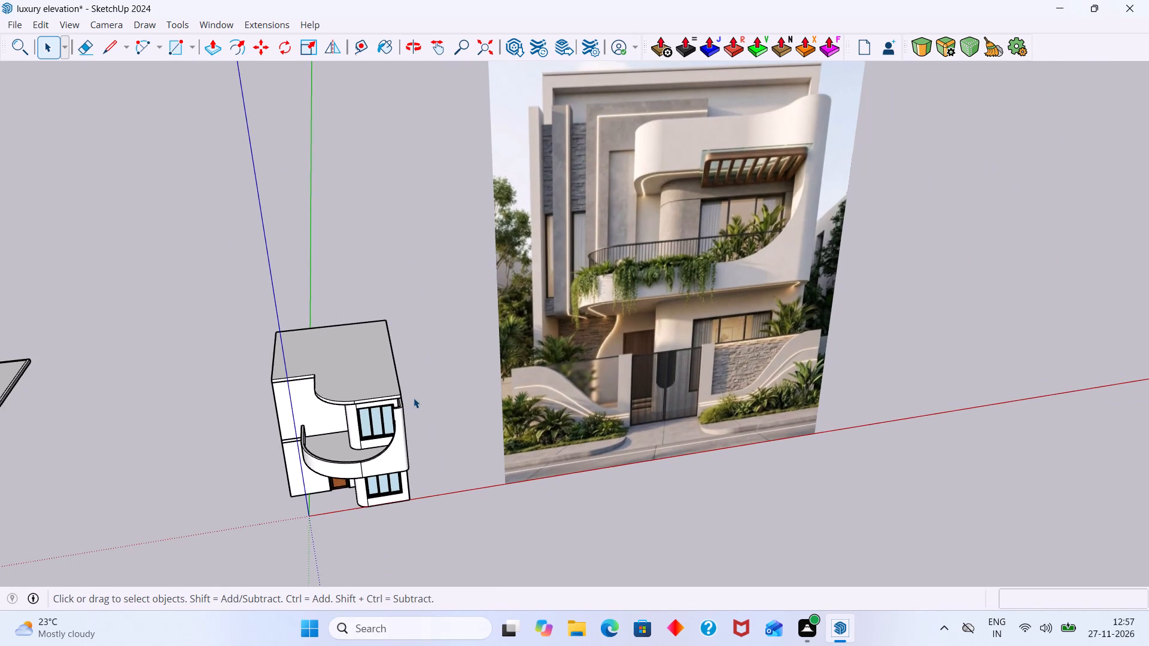
In the roof group, offset the curved front face and adjoining straight face outward about 1' 10" with Round push-pull, to the parapet's upper end.
scroll(414, 398, up, 19)
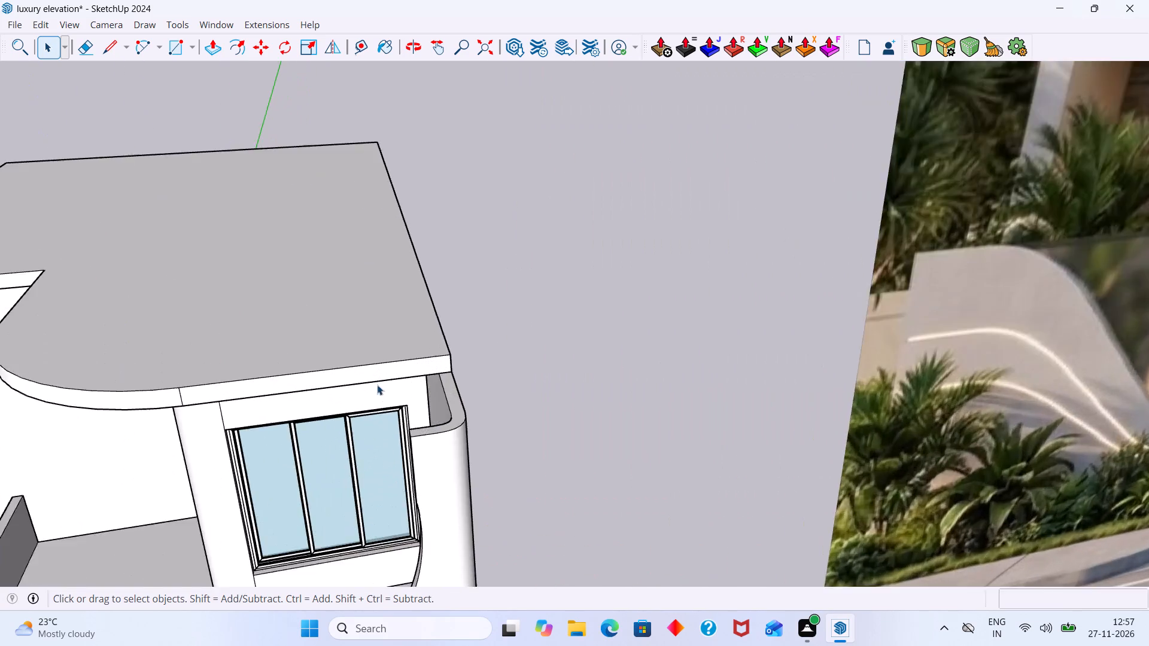
scroll(377, 385, up, 3)
click(370, 373)
double_click(382, 373)
click(406, 372)
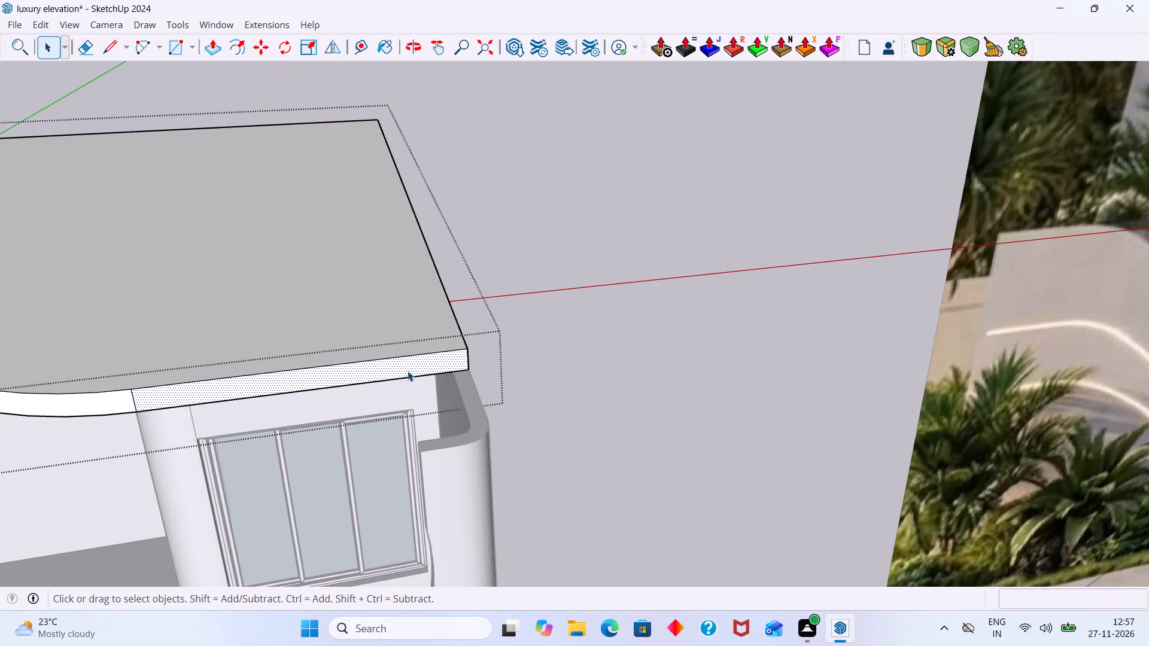
scroll(408, 371, down, 6)
middle_drag(415, 391, 702, 379)
shift+scroll(574, 375, up, 5)
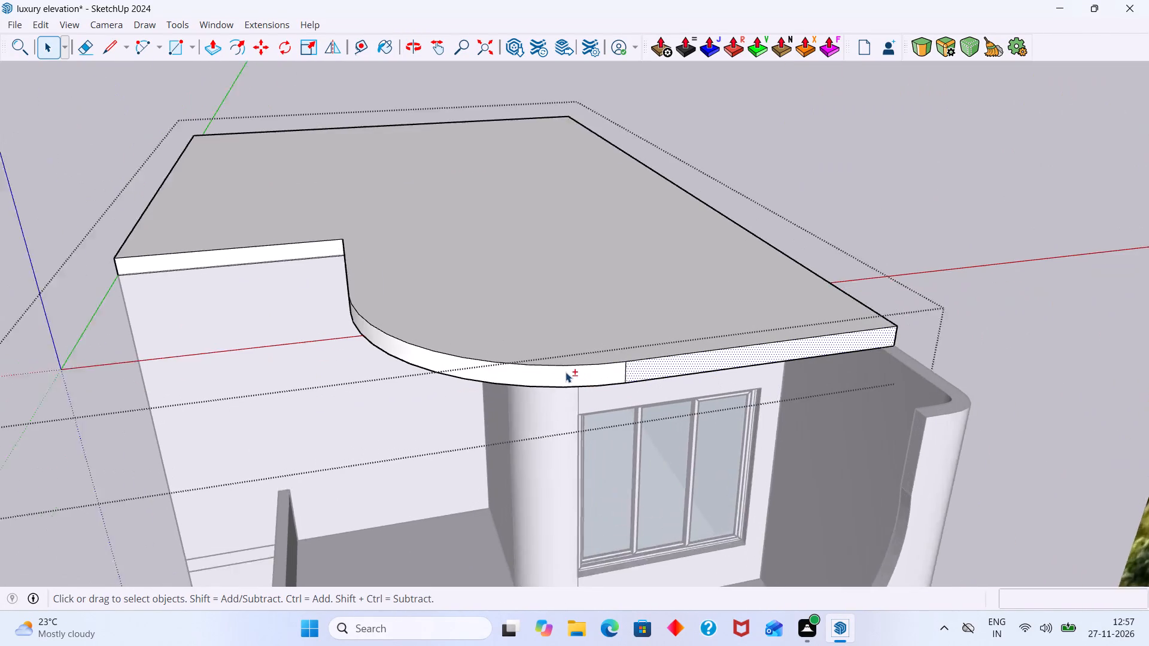
shift+scroll(566, 372, up, 2)
shift+click(551, 372)
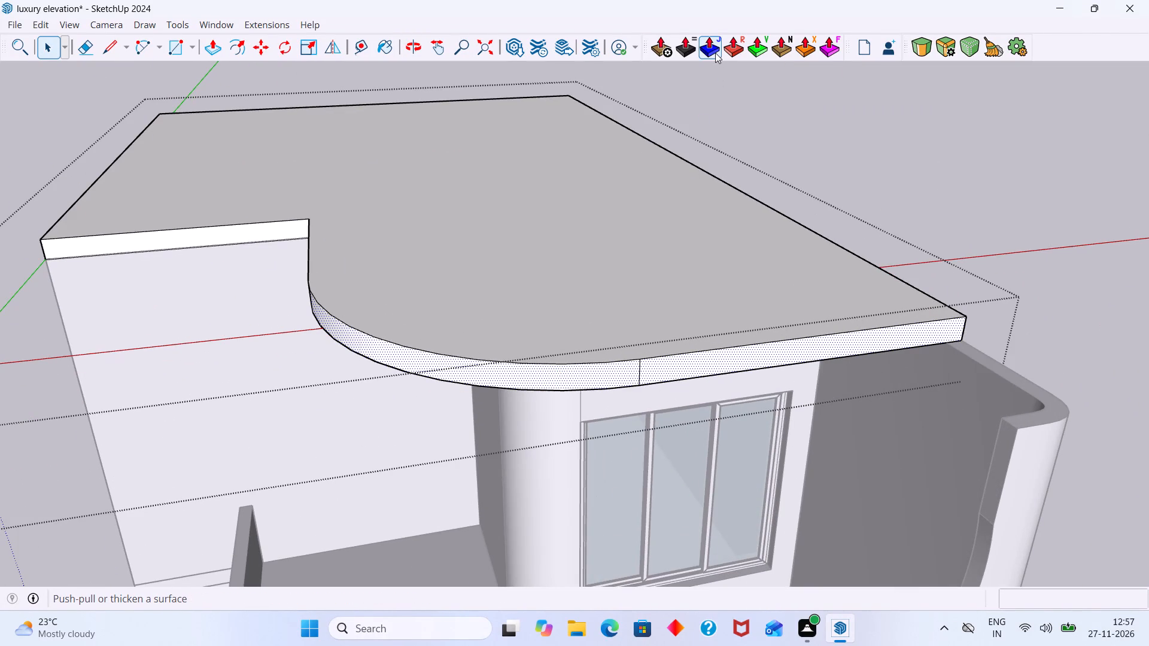
click(735, 52)
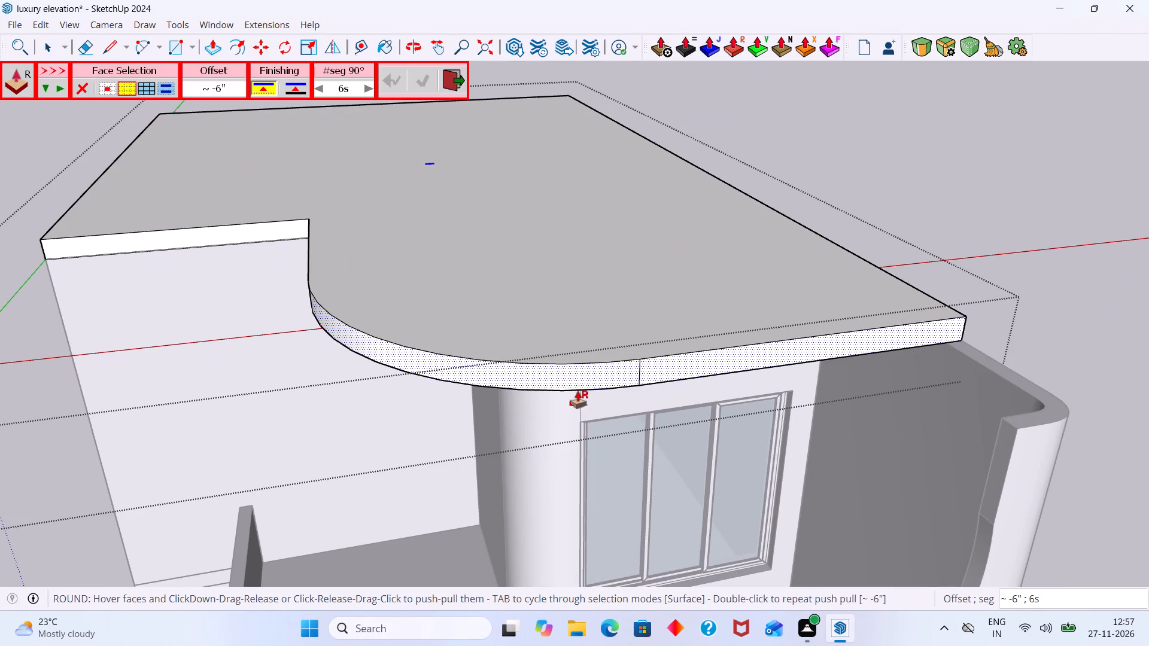
click(584, 373)
scroll(681, 407, down, 2)
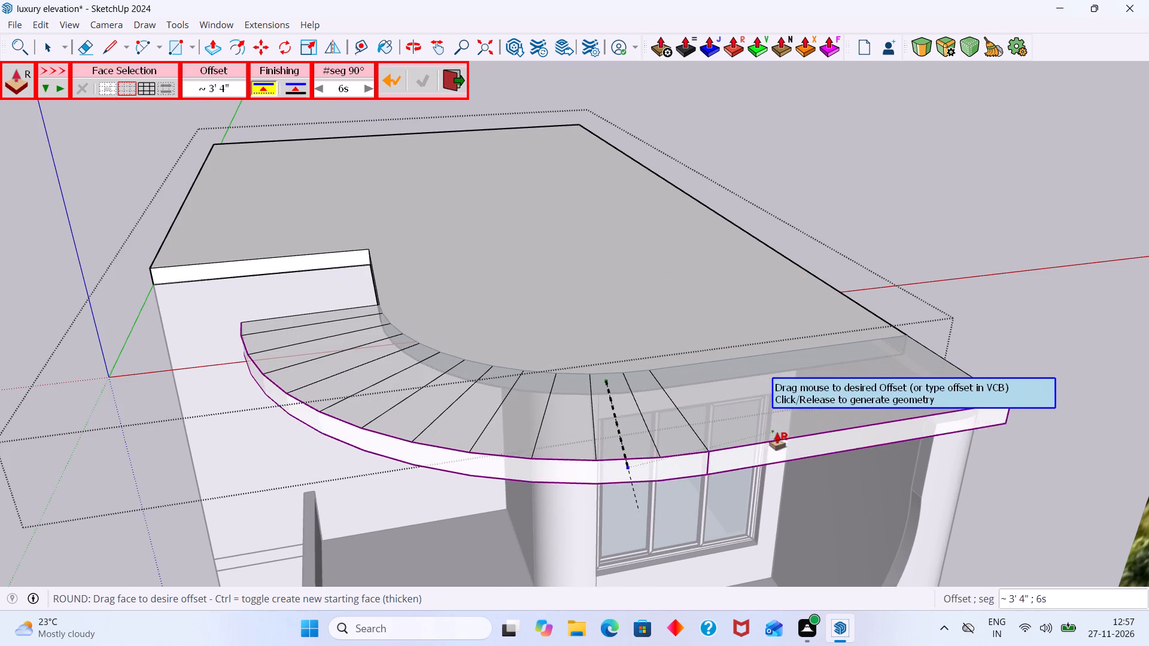
middle_drag(795, 431, 753, 411)
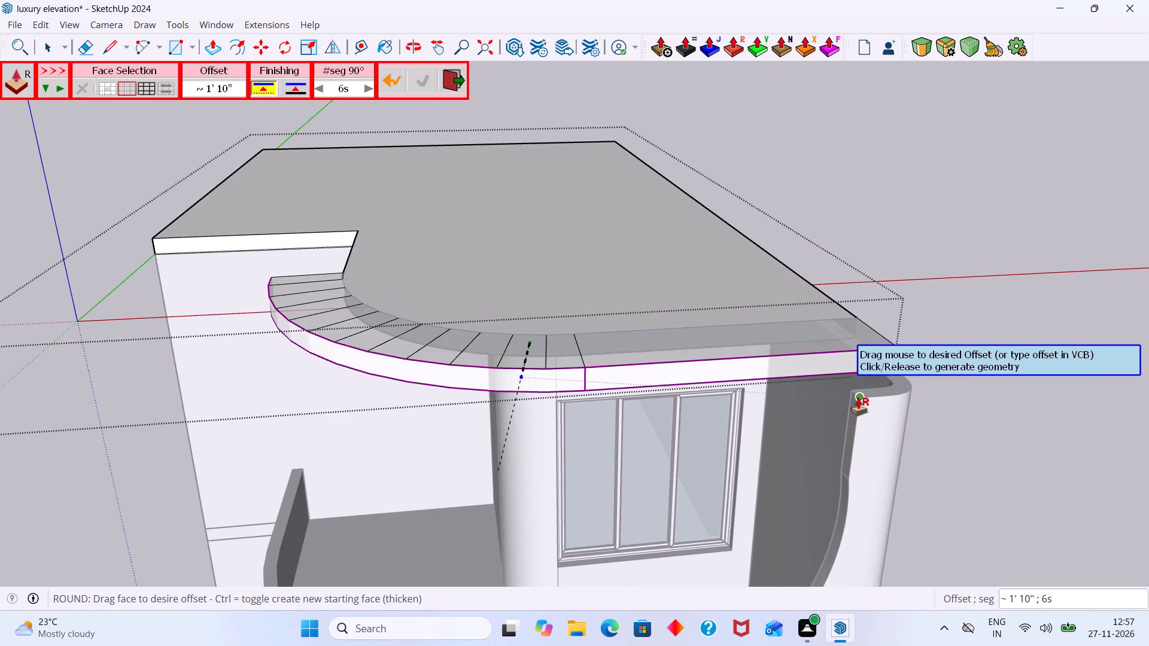
click(858, 398)
key(space)
click(1000, 272)
Examine the extended roof slab and its recessed edge beside the curved front from several angles.
scroll(704, 399, down, 4)
middle_drag(644, 439, 703, 427)
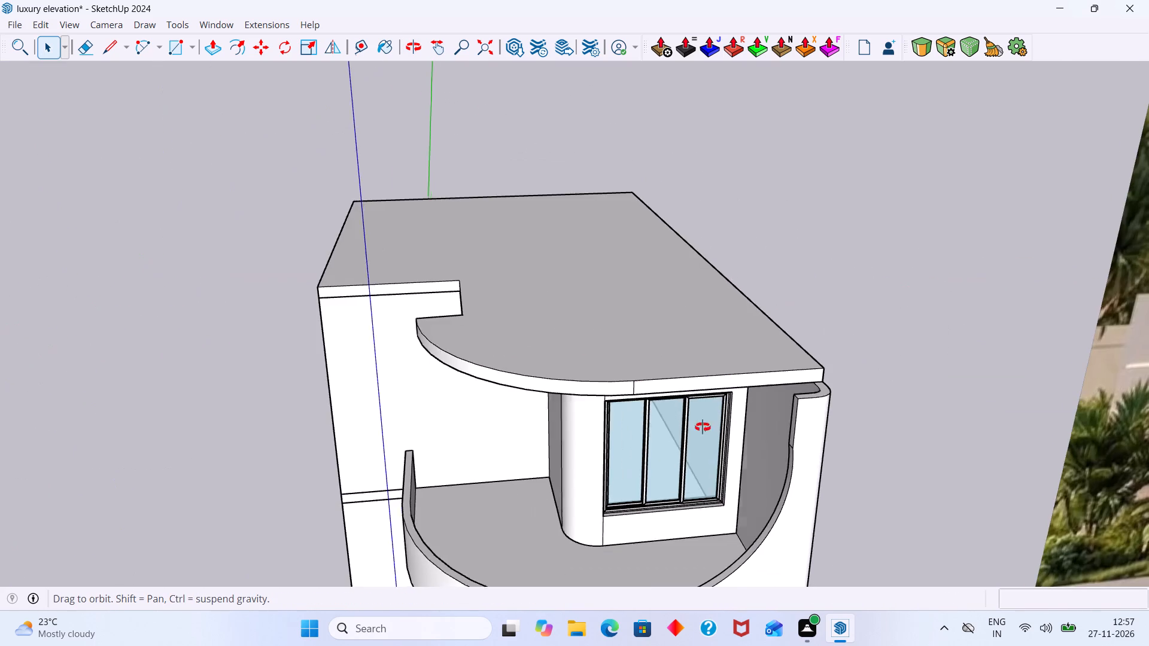
middle_drag(703, 427, 881, 404)
middle_drag(695, 379, 644, 397)
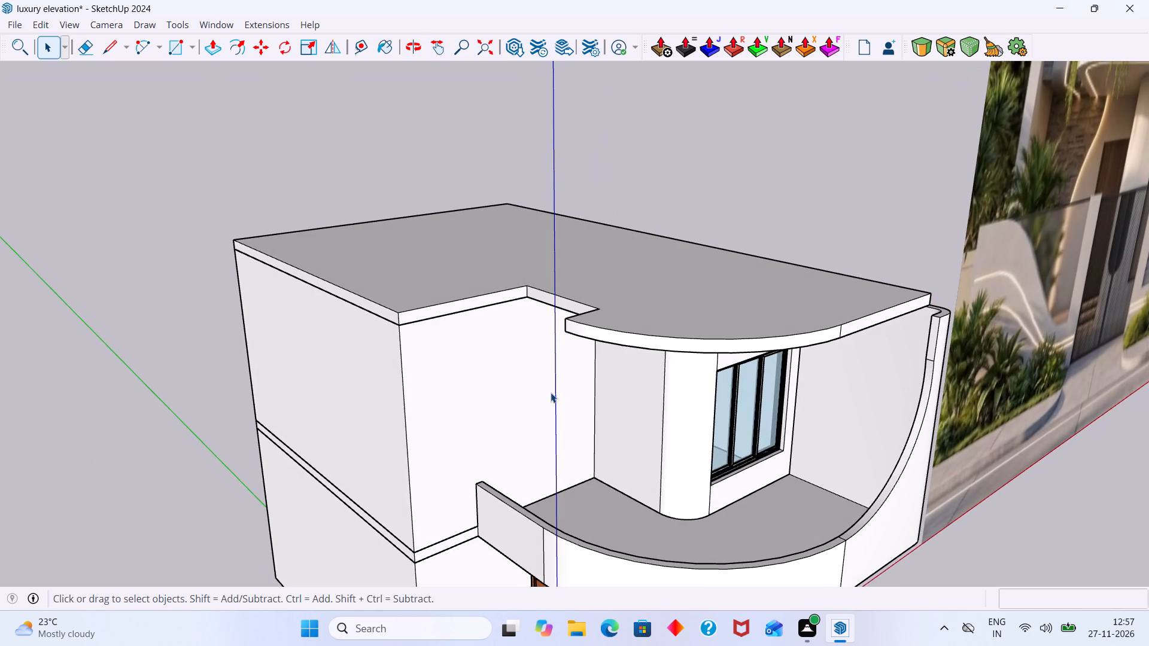
middle_drag(553, 390, 739, 506)
scroll(712, 426, up, 5)
middle_drag(627, 433, 582, 347)
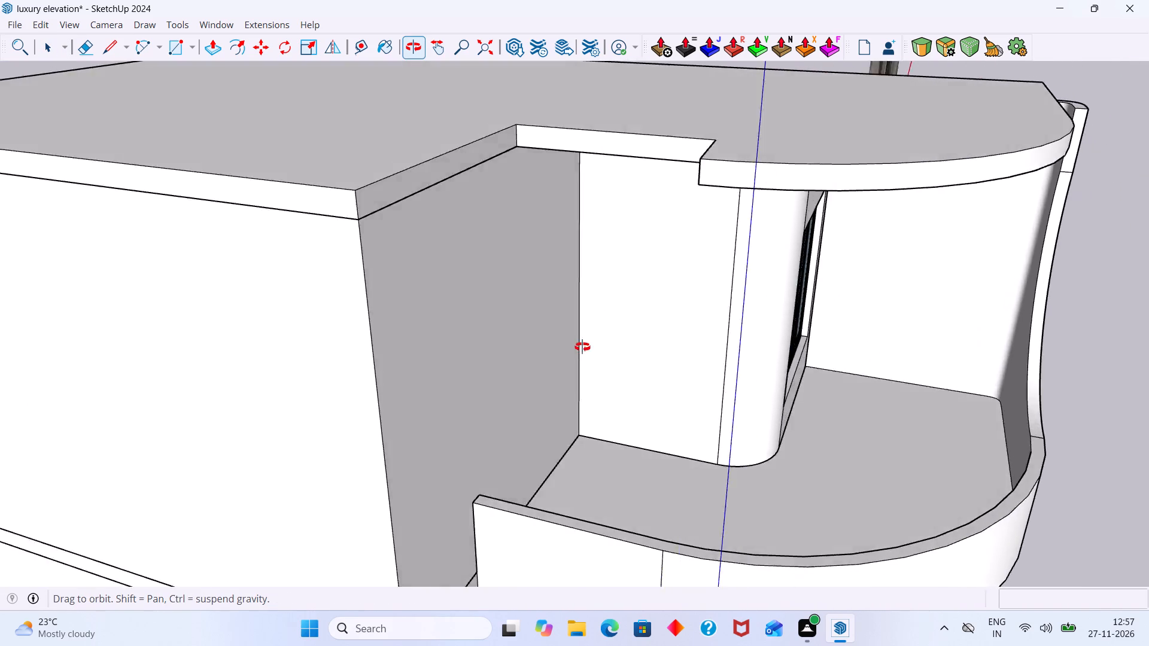
middle_drag(582, 347, 773, 374)
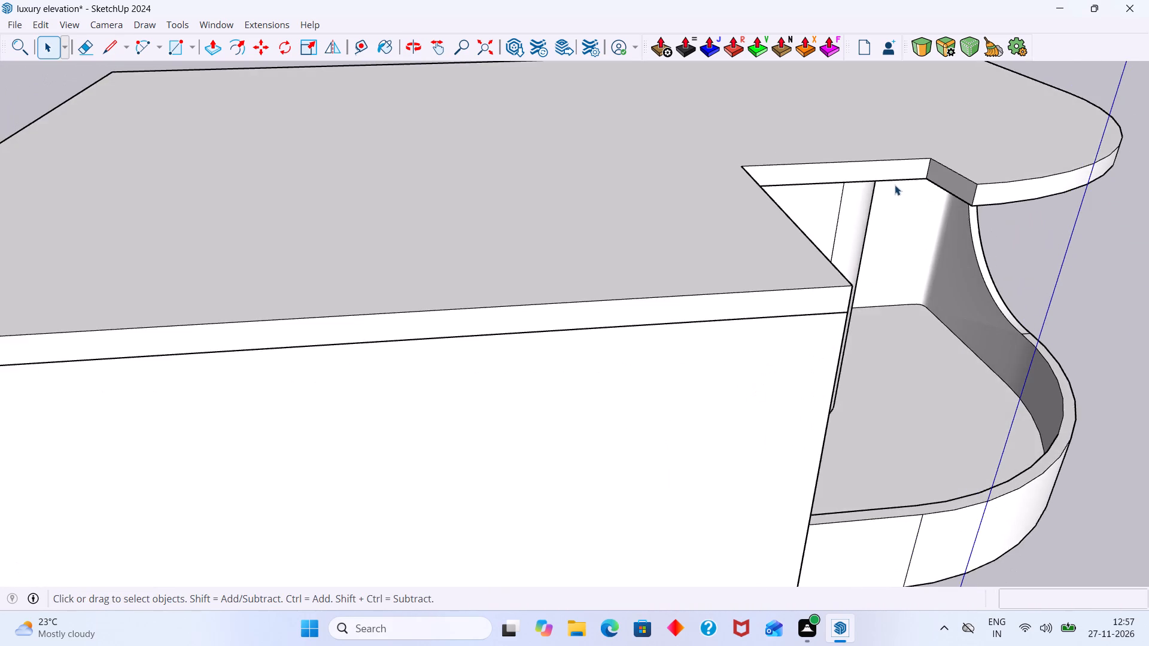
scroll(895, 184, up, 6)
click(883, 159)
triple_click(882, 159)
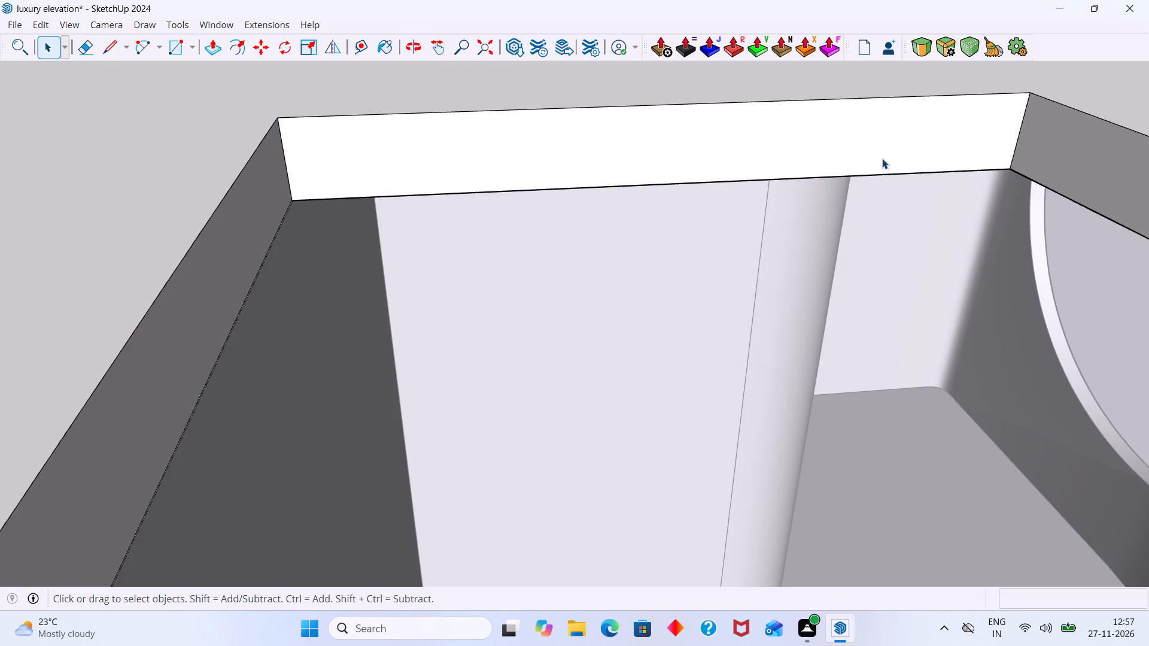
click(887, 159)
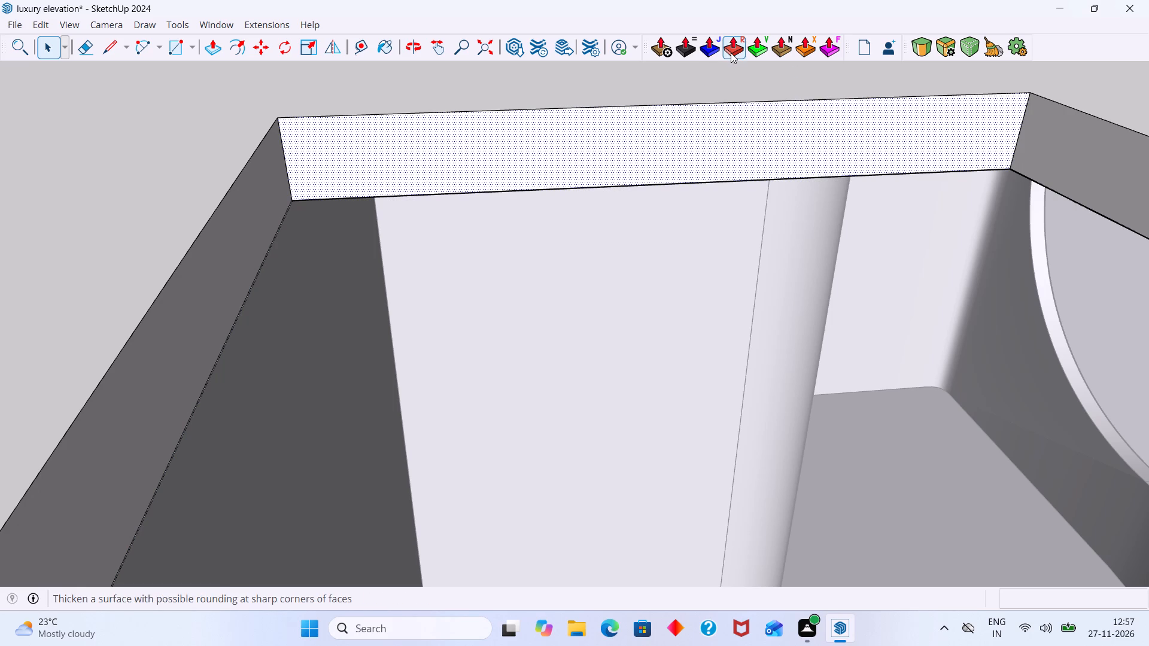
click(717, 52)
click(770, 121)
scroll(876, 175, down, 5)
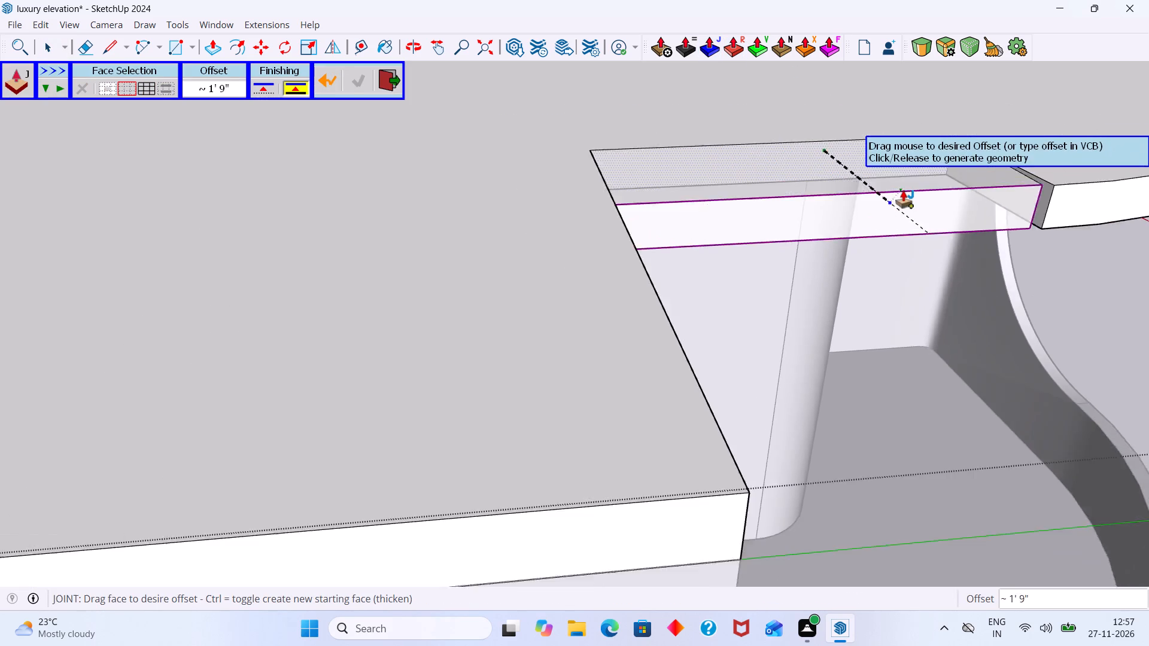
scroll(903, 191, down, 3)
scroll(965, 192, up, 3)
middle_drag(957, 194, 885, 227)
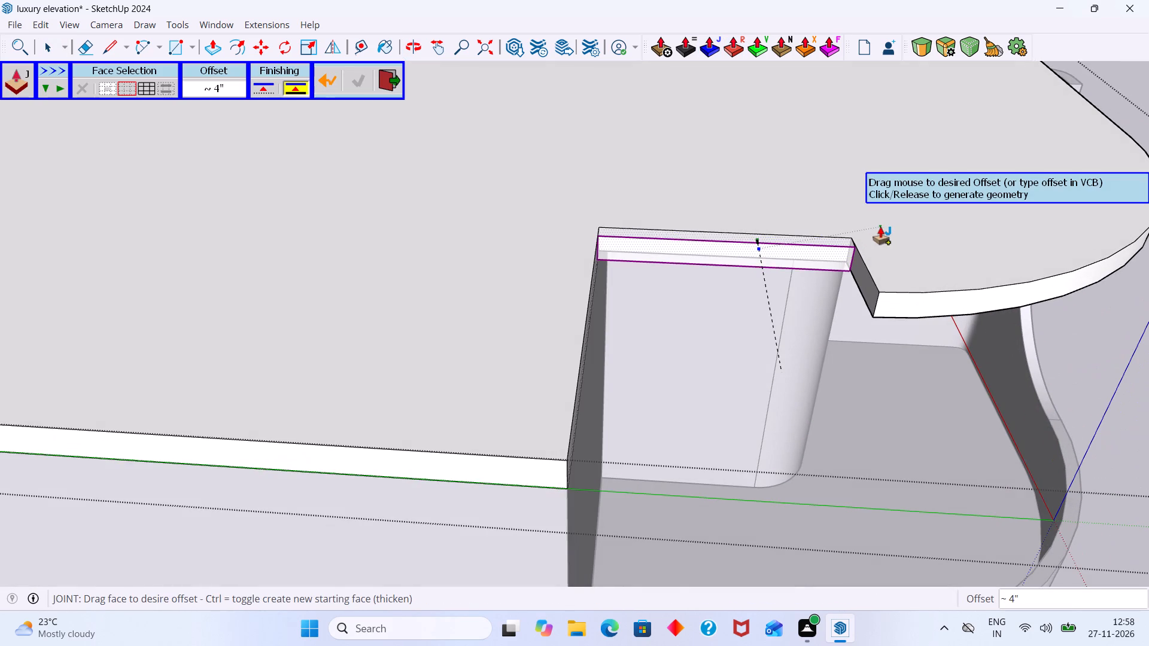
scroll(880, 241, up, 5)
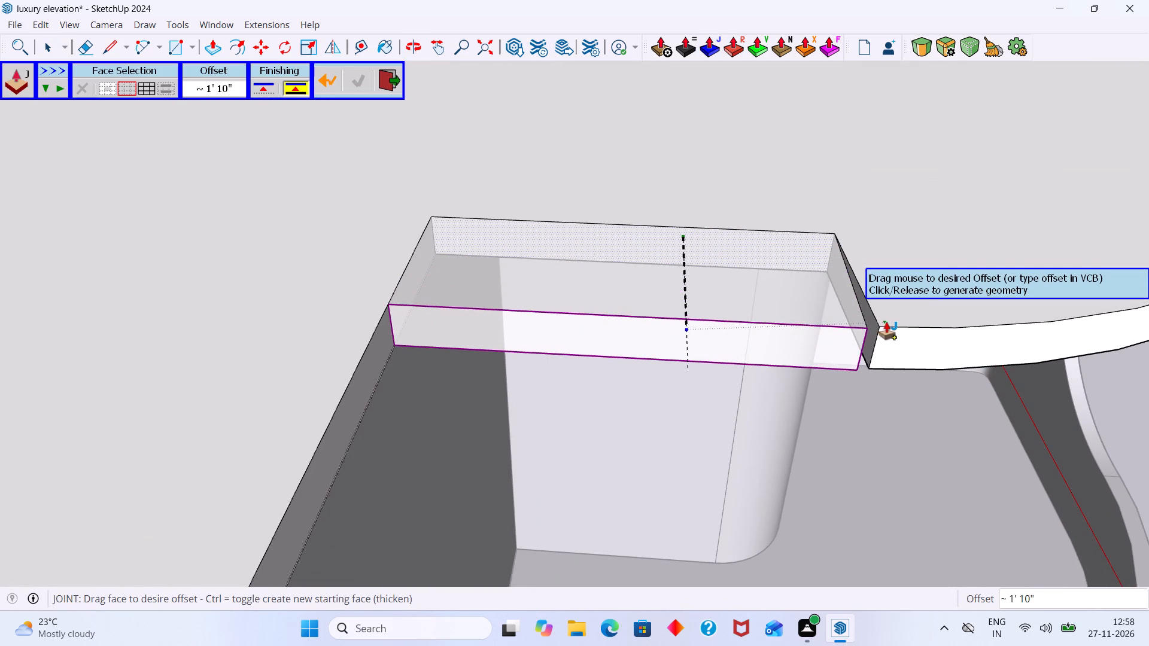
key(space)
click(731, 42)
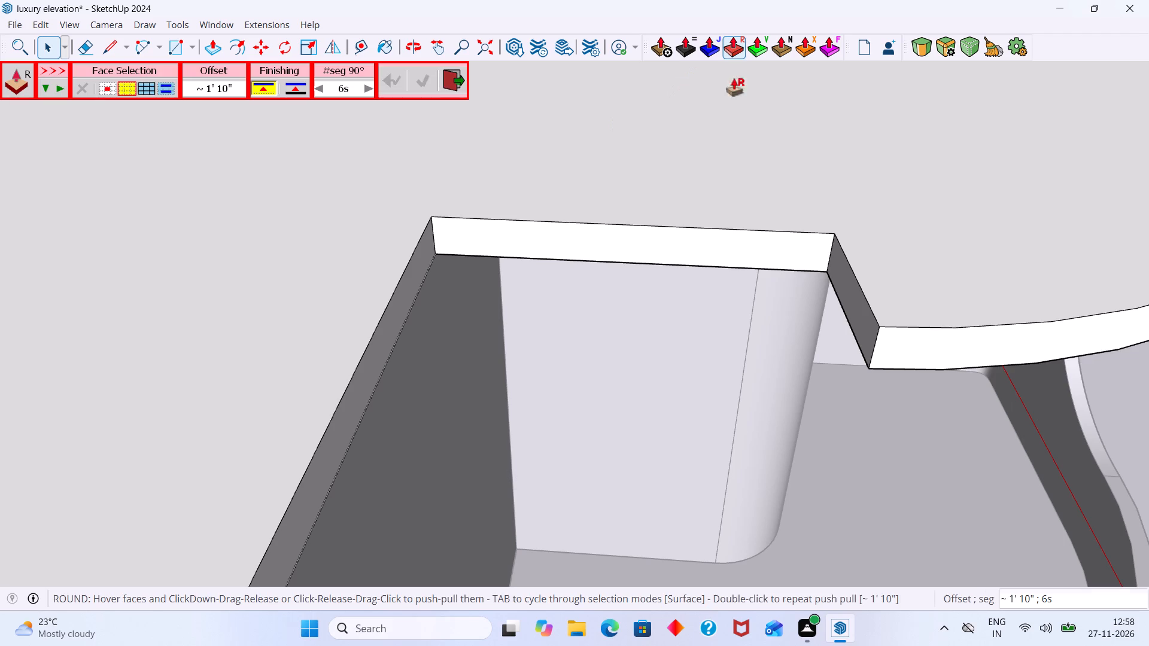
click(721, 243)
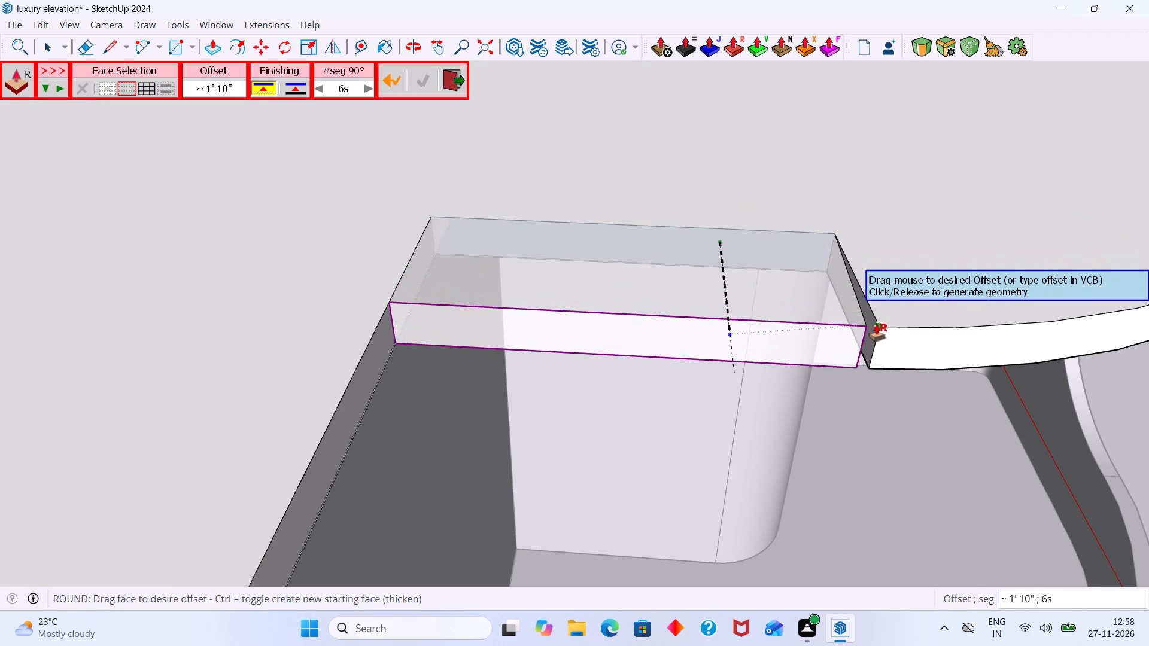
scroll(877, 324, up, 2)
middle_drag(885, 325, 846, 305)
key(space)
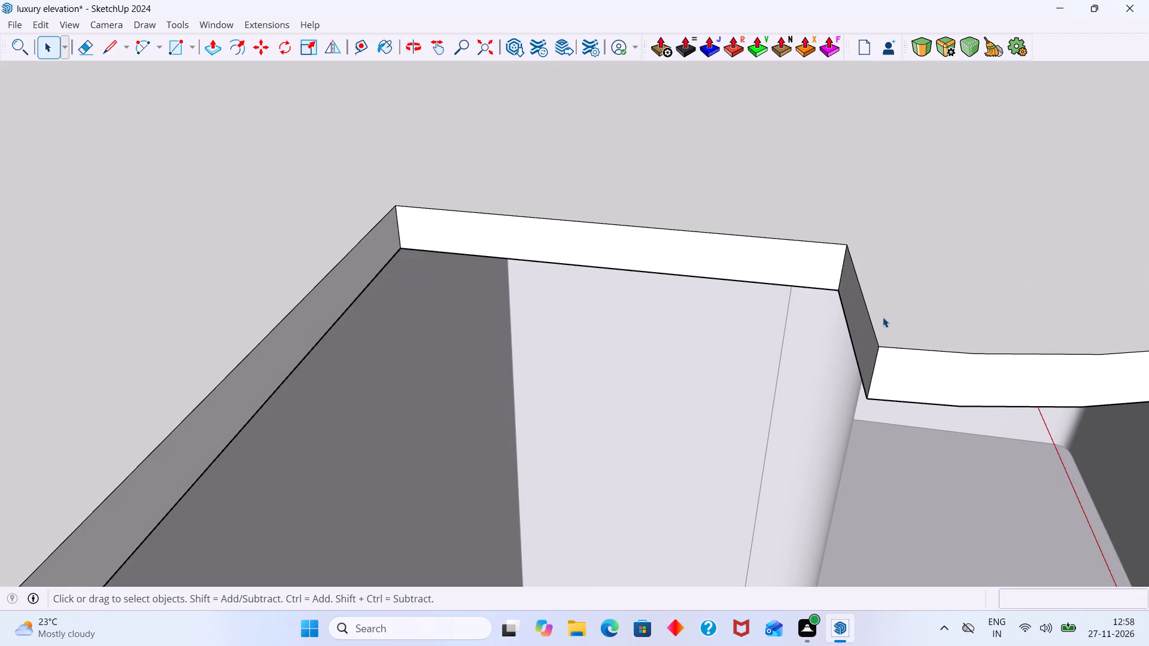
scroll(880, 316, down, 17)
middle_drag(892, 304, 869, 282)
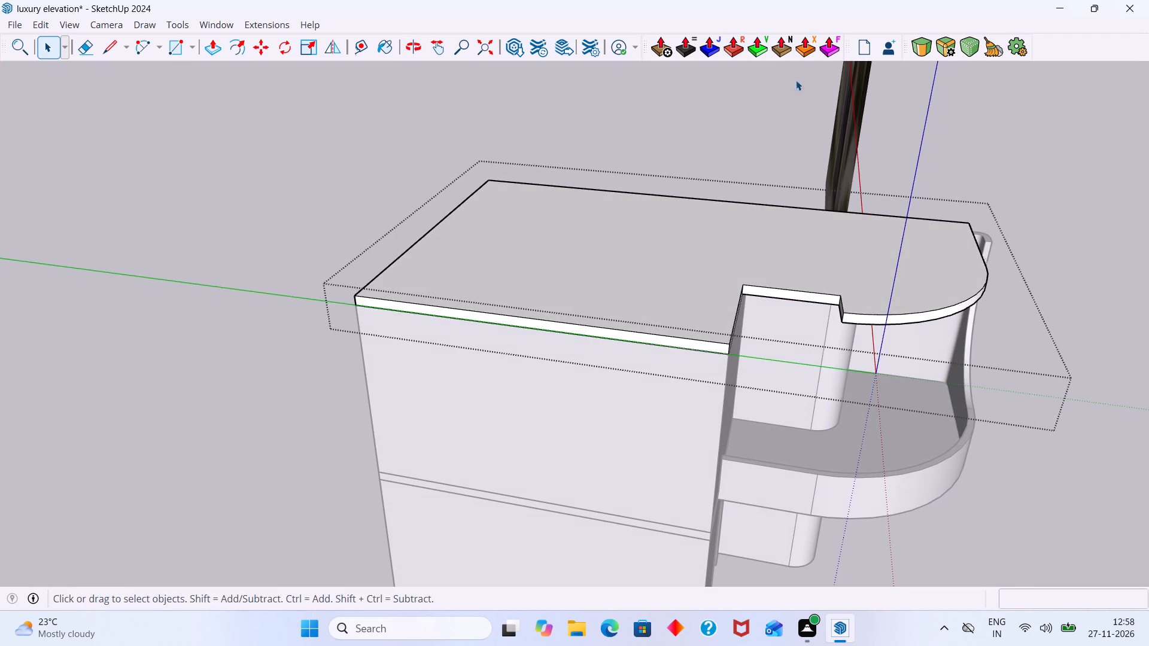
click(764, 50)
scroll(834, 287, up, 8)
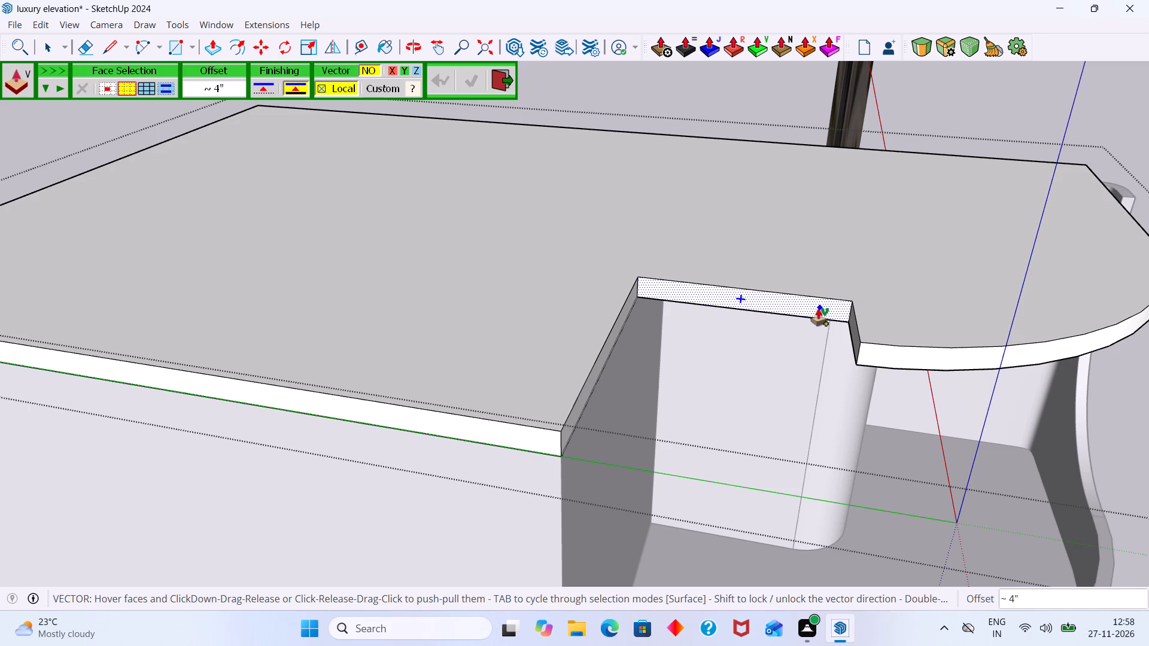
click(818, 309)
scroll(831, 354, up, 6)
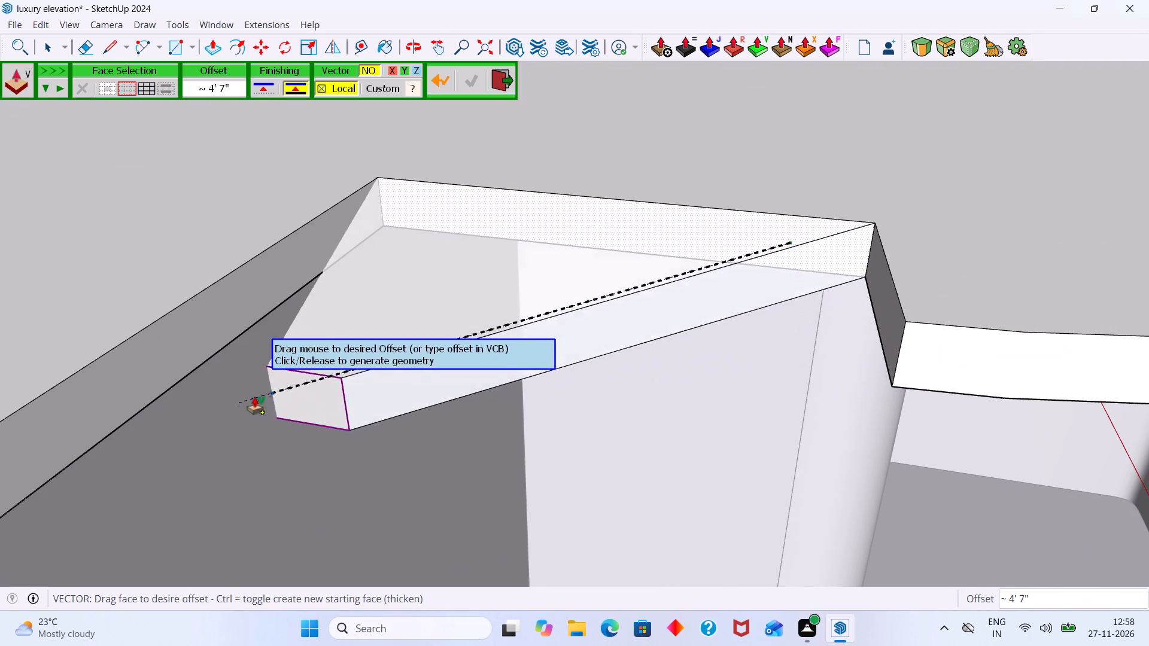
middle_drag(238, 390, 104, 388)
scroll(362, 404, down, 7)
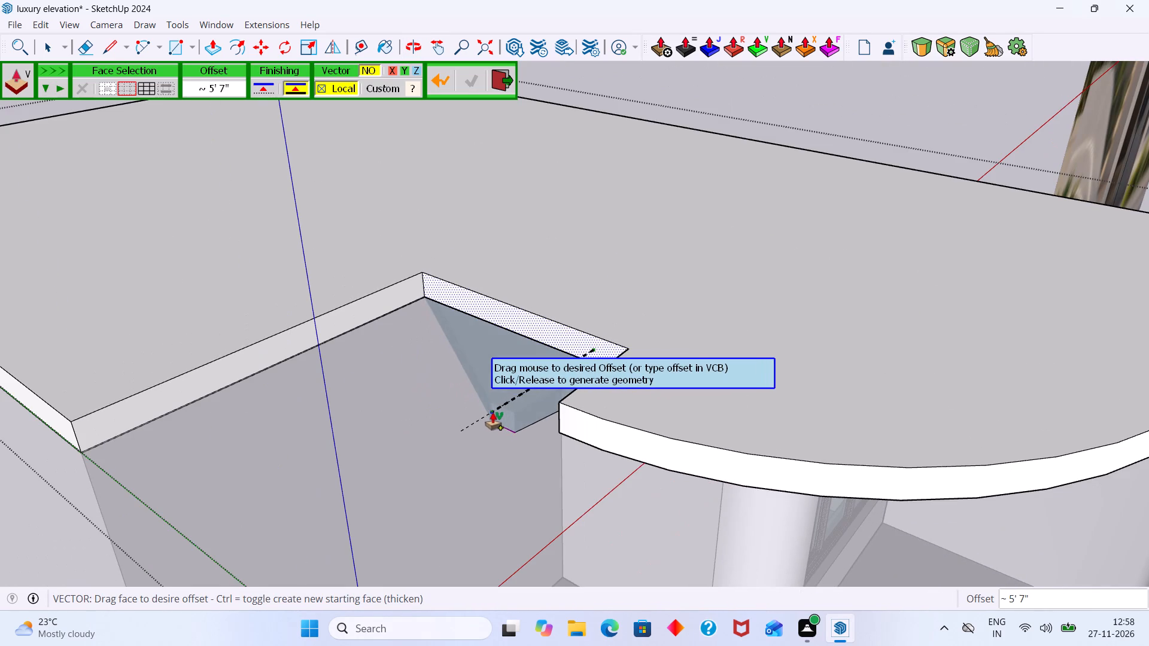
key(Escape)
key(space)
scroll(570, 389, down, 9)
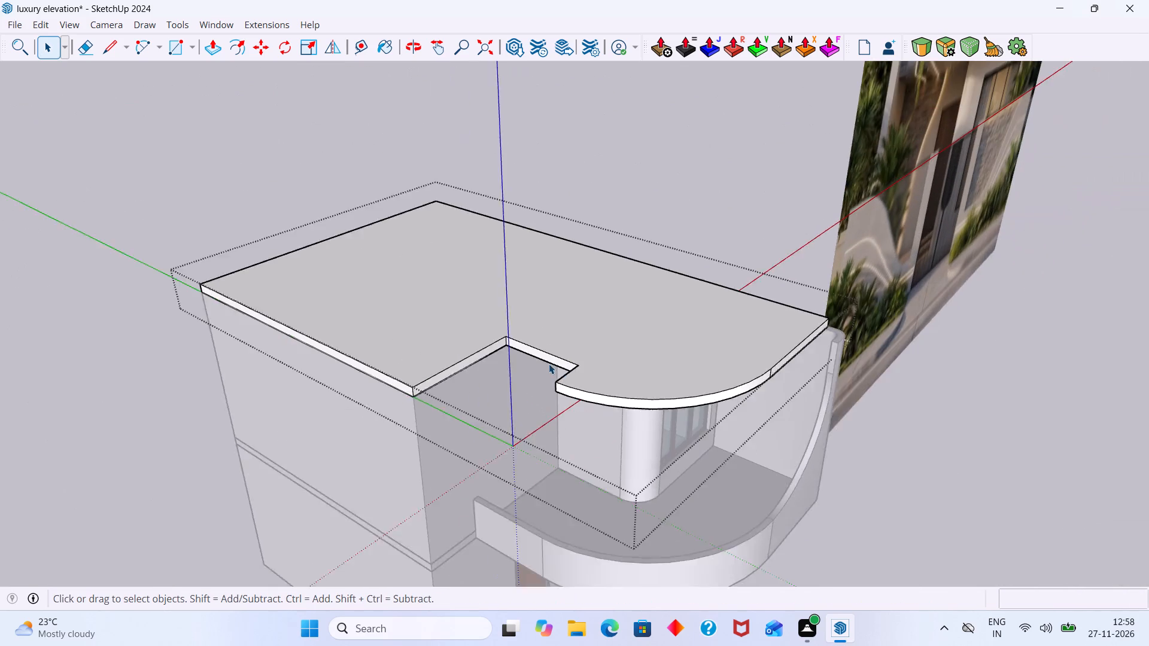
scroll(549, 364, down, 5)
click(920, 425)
In the roof group, push/pull the recessed straight slab face outward about 1' 10" to the endpoint of the curved front.
scroll(600, 387, up, 7)
middle_drag(595, 374, 679, 386)
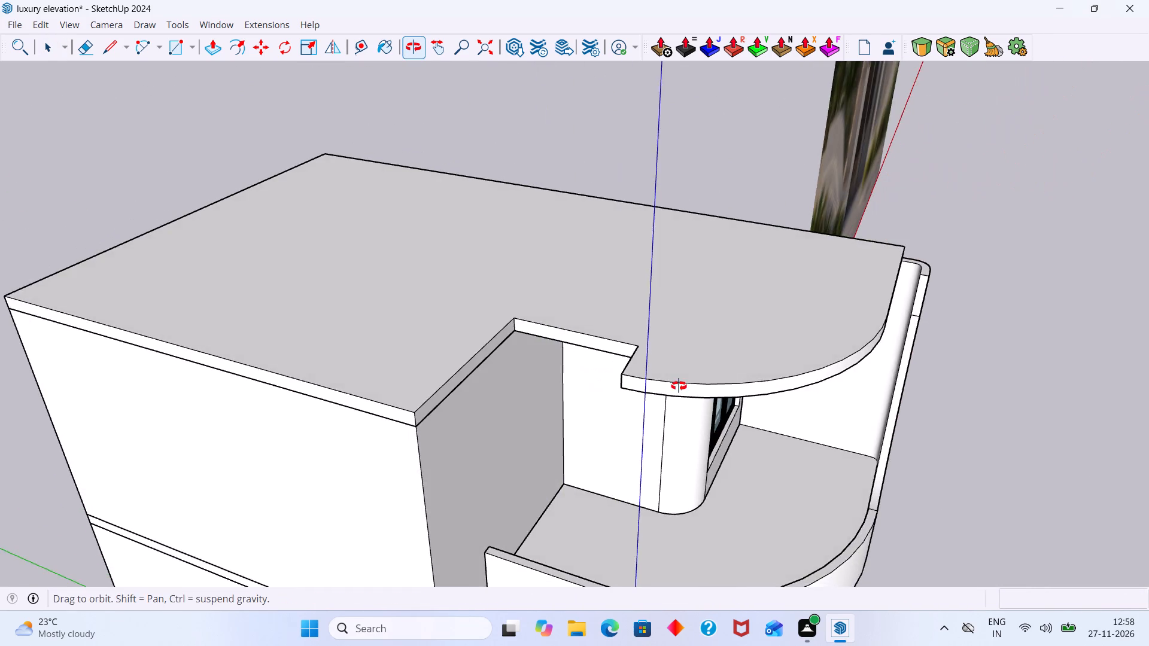
middle_drag(679, 386, 679, 386)
scroll(627, 352, up, 15)
click(622, 339)
triple_click(630, 337)
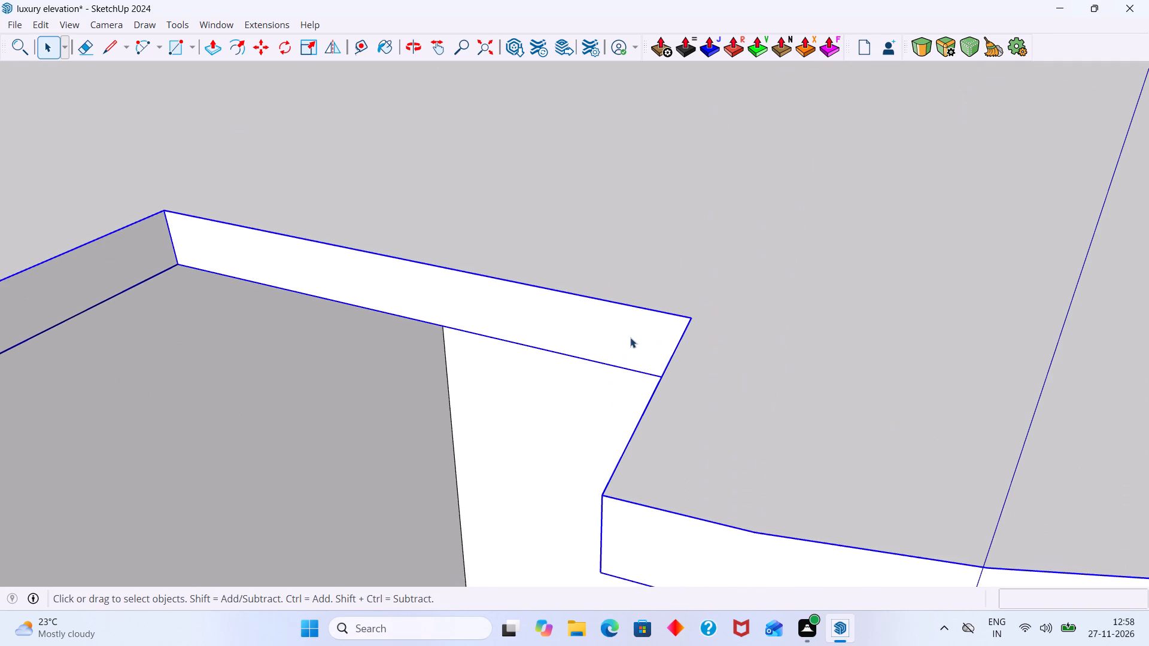
click(634, 342)
key(p)
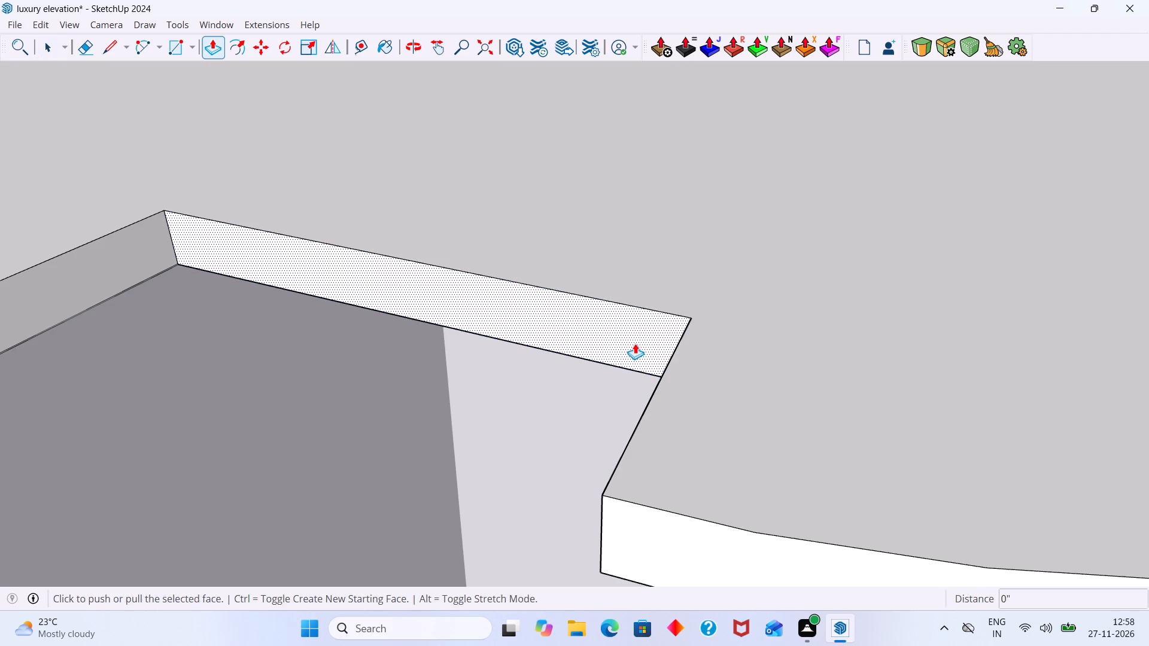
click(635, 343)
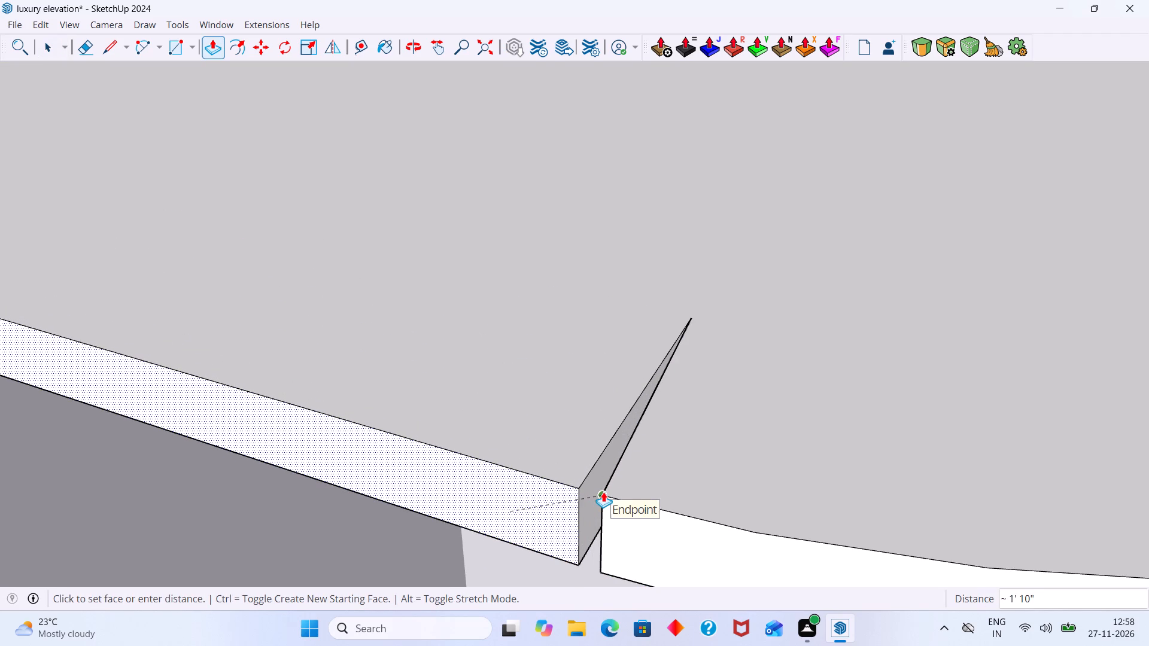
click(603, 492)
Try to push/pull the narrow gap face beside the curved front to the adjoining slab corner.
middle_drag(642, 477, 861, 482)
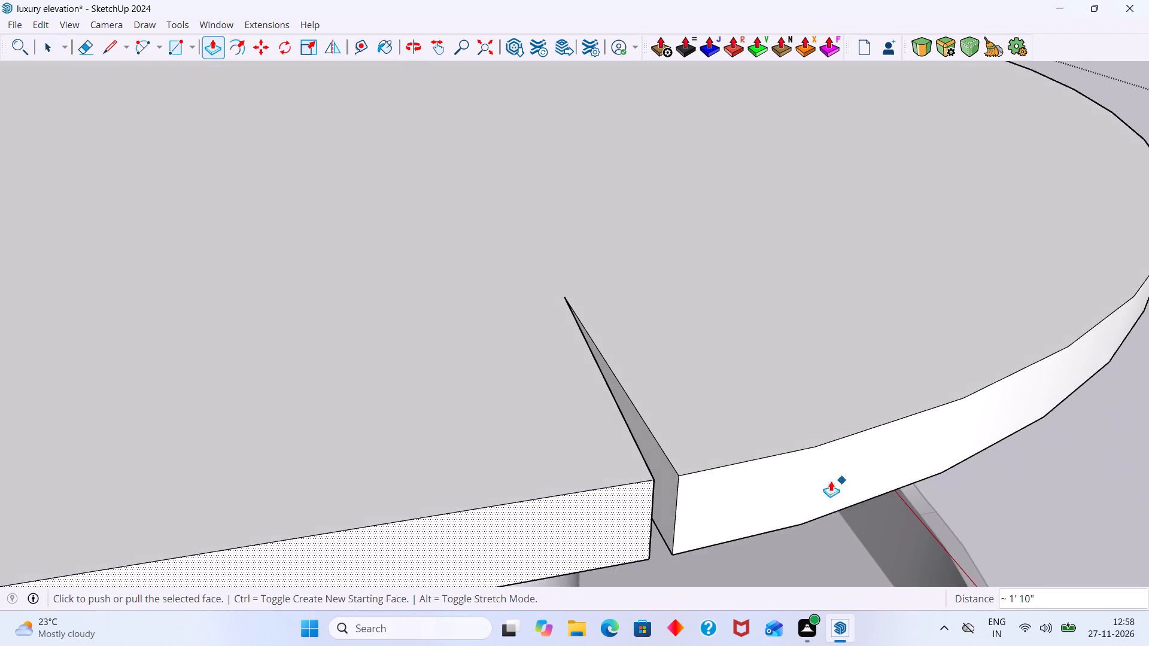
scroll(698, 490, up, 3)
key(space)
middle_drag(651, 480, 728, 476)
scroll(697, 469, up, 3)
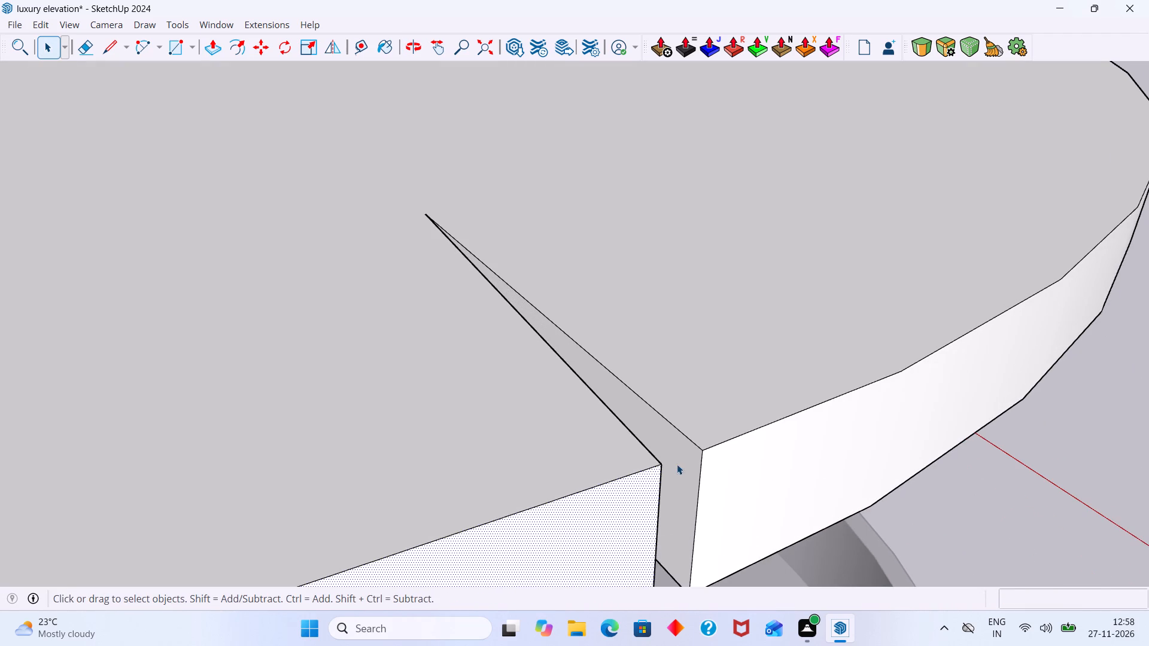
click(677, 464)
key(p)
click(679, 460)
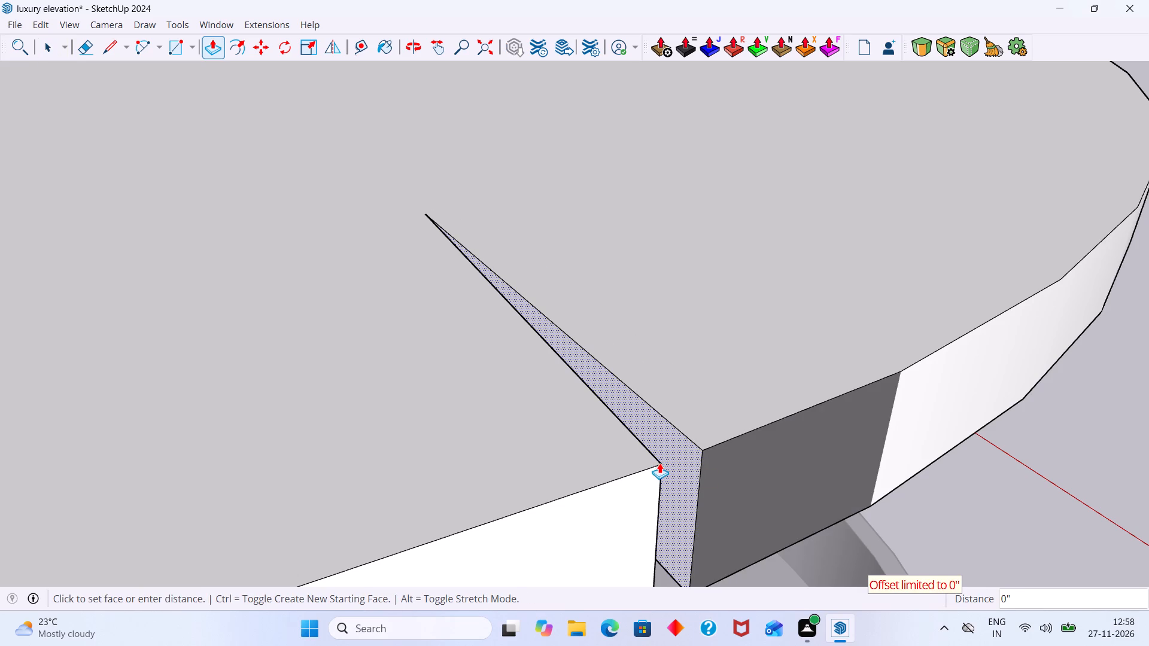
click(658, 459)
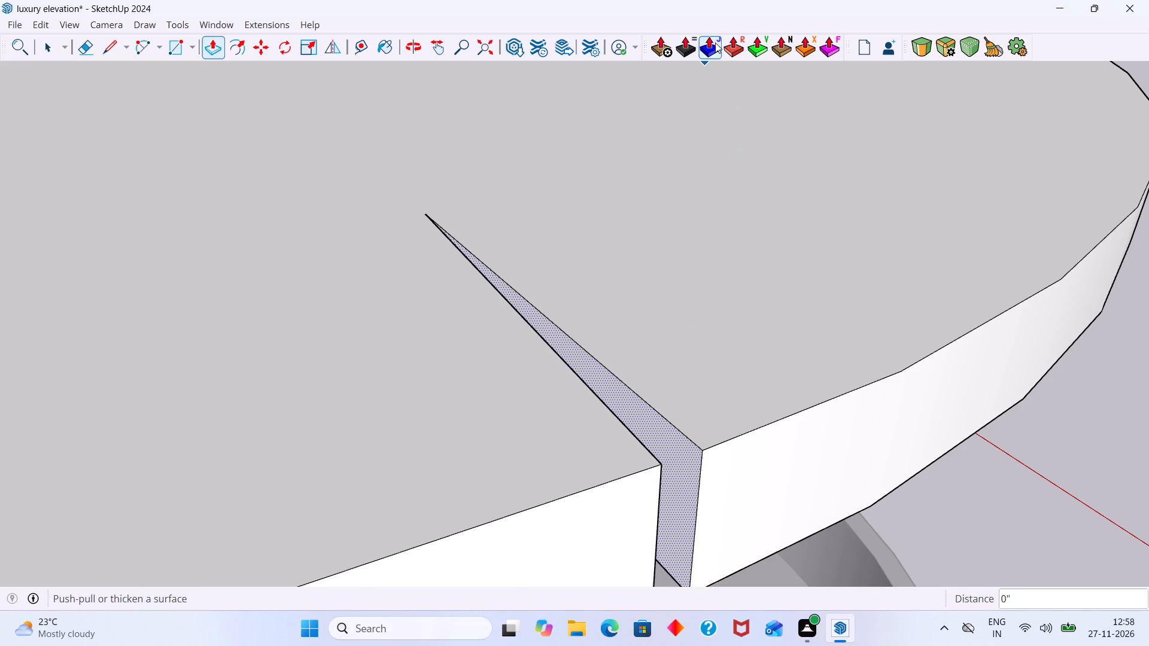
Close the narrow gap by offsetting its side face to the adjoining slab corner with Round push-pull.
click(729, 44)
click(677, 453)
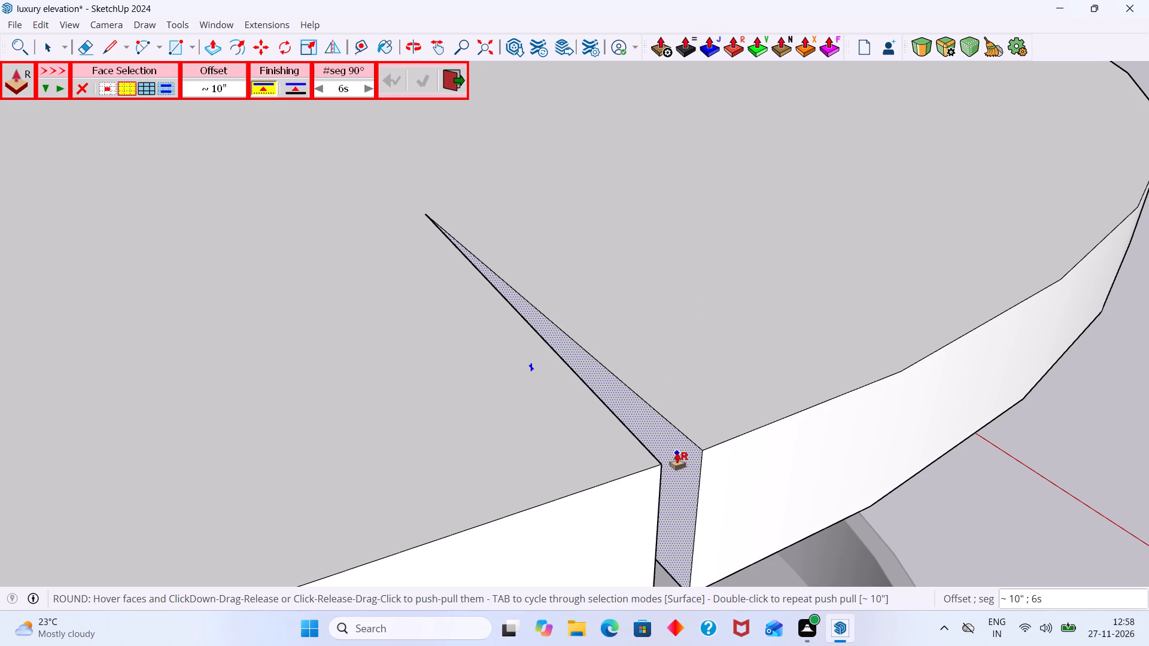
click(658, 467)
Erase the leftover narrow wedge outline on the roof slab's top surface.
middle_drag(563, 369, 429, 368)
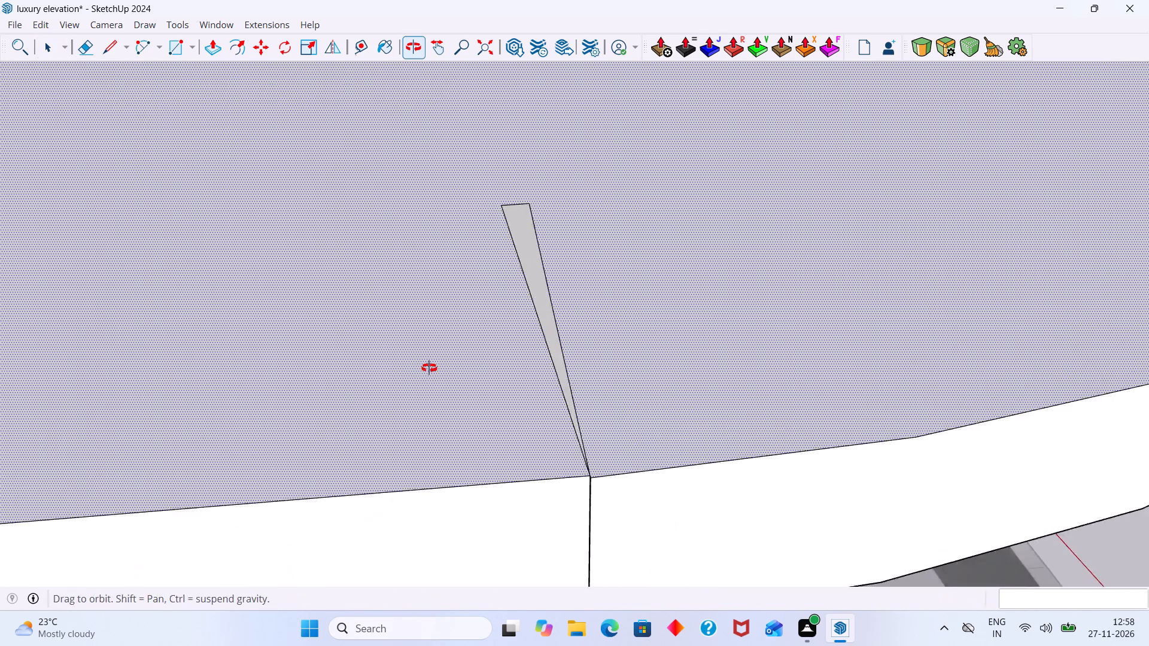
middle_drag(429, 368, 366, 365)
scroll(602, 199, up, 9)
middle_drag(597, 270, 440, 280)
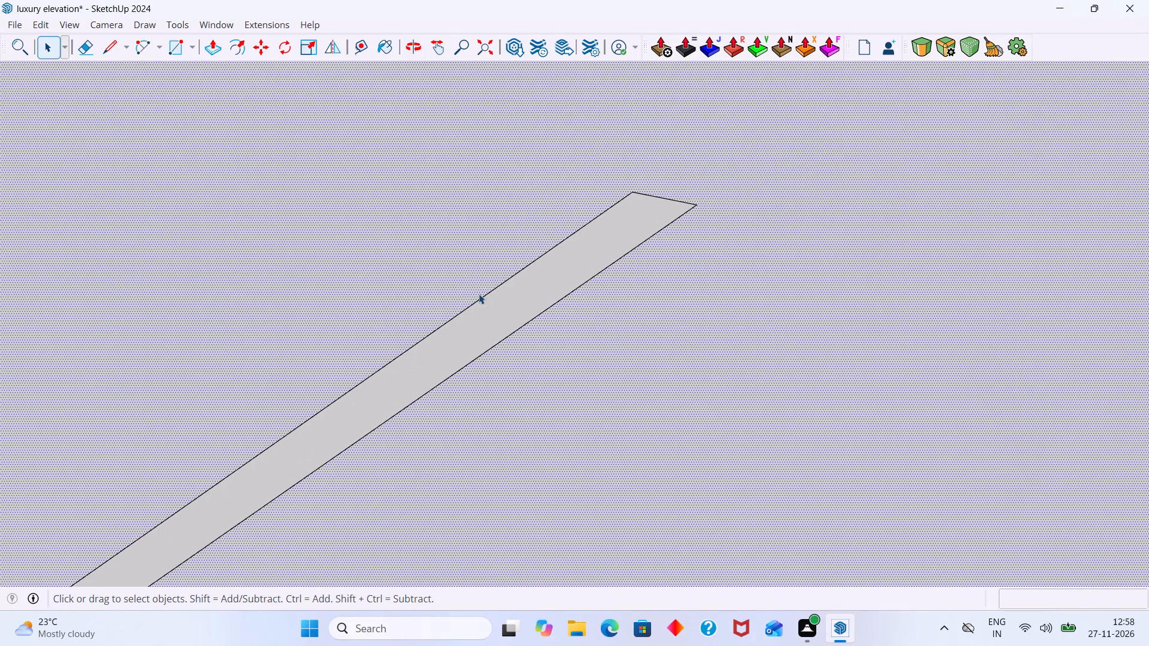
key(r)
key(space)
click(591, 325)
scroll(597, 323, down, 20)
scroll(597, 323, down, 3)
click(328, 490)
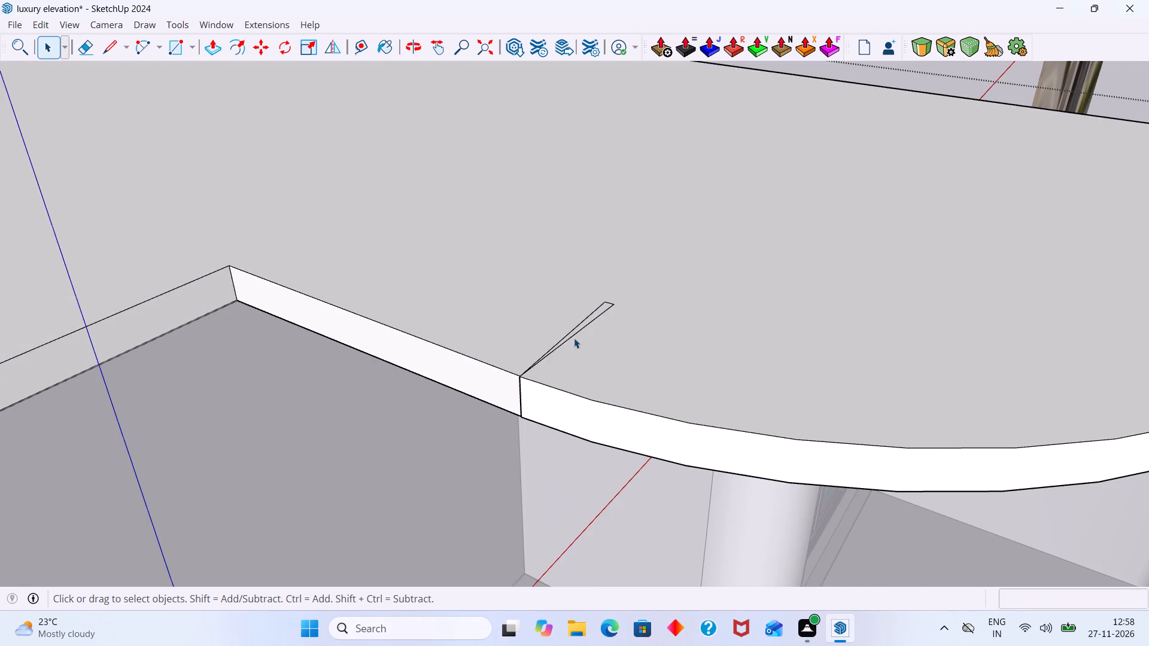
scroll(574, 338, up, 3)
key(e)
drag(580, 349, 560, 333)
drag(643, 300, 624, 291)
drag(645, 287, 621, 287)
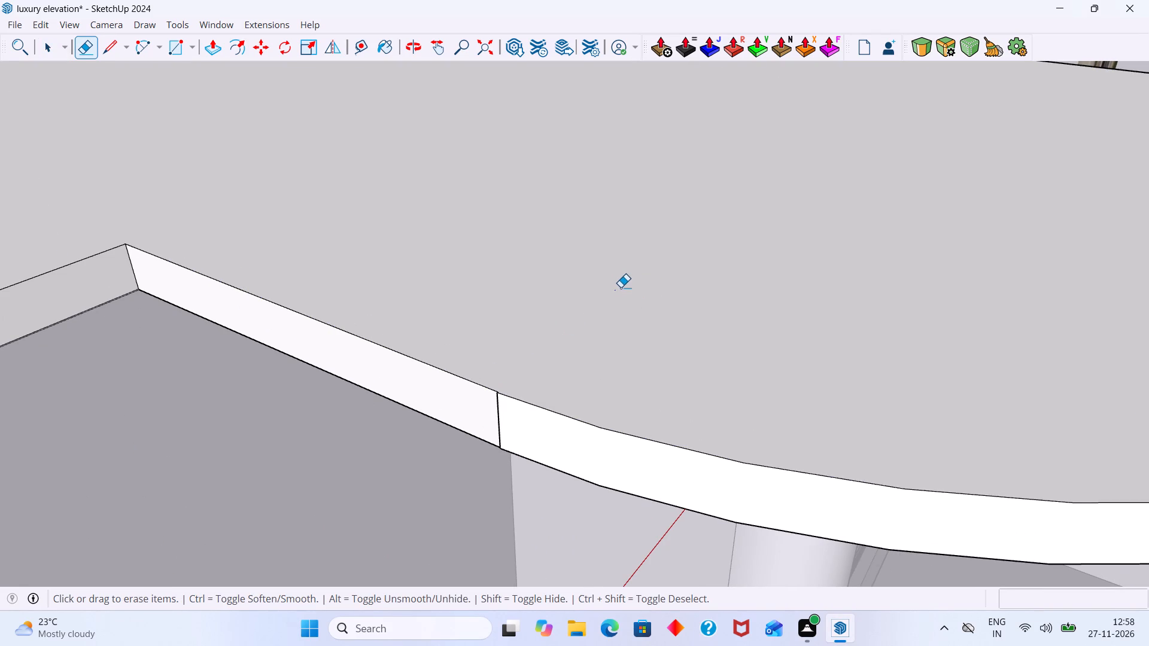
drag(621, 287, 613, 294)
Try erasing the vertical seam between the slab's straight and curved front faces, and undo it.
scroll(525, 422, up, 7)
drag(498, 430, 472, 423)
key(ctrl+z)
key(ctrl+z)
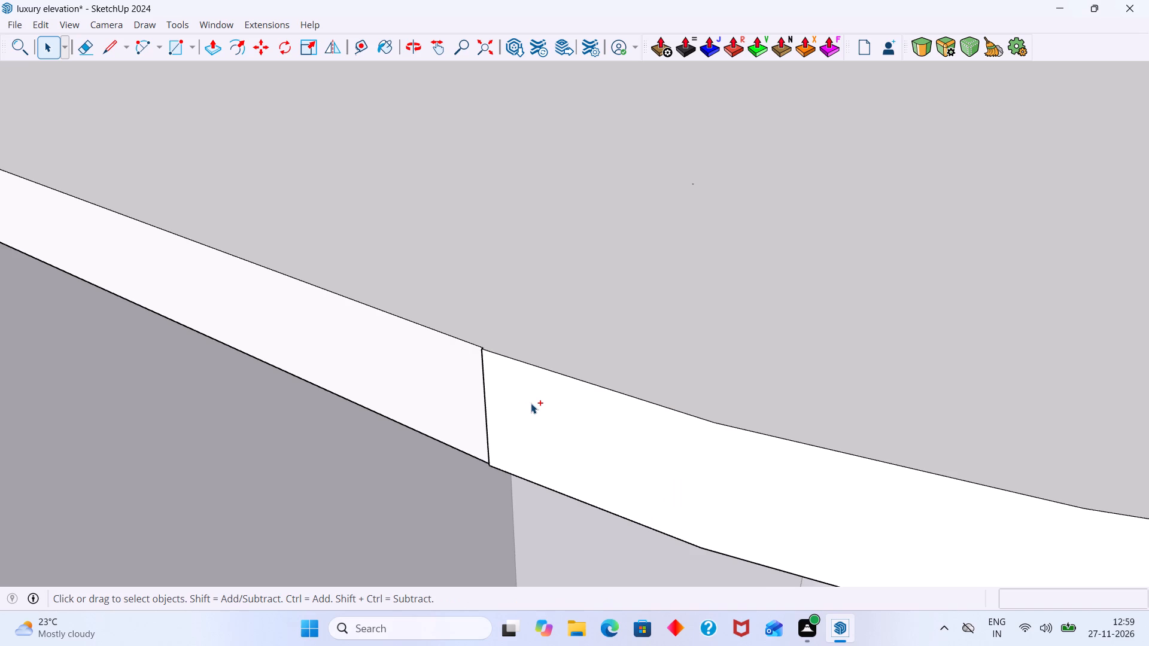
Erase the leftover narrow wedge outline on the roof slab's underside.
scroll(521, 396, down, 14)
middle_drag(569, 379, 560, 243)
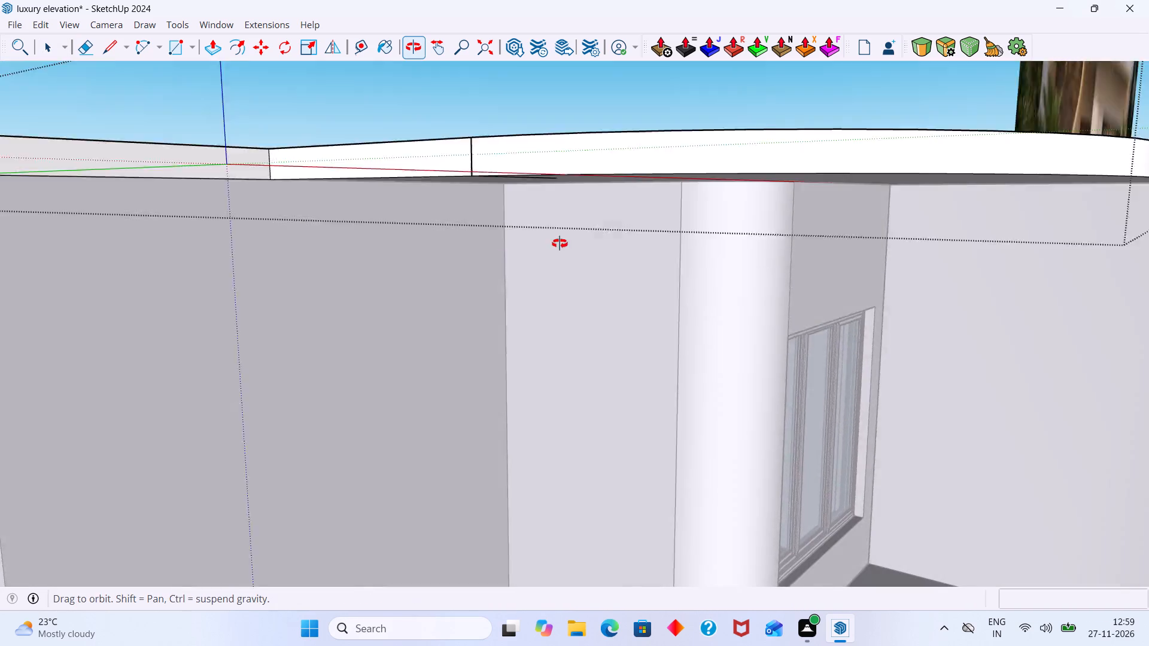
middle_drag(560, 243, 583, 231)
scroll(576, 126, up, 14)
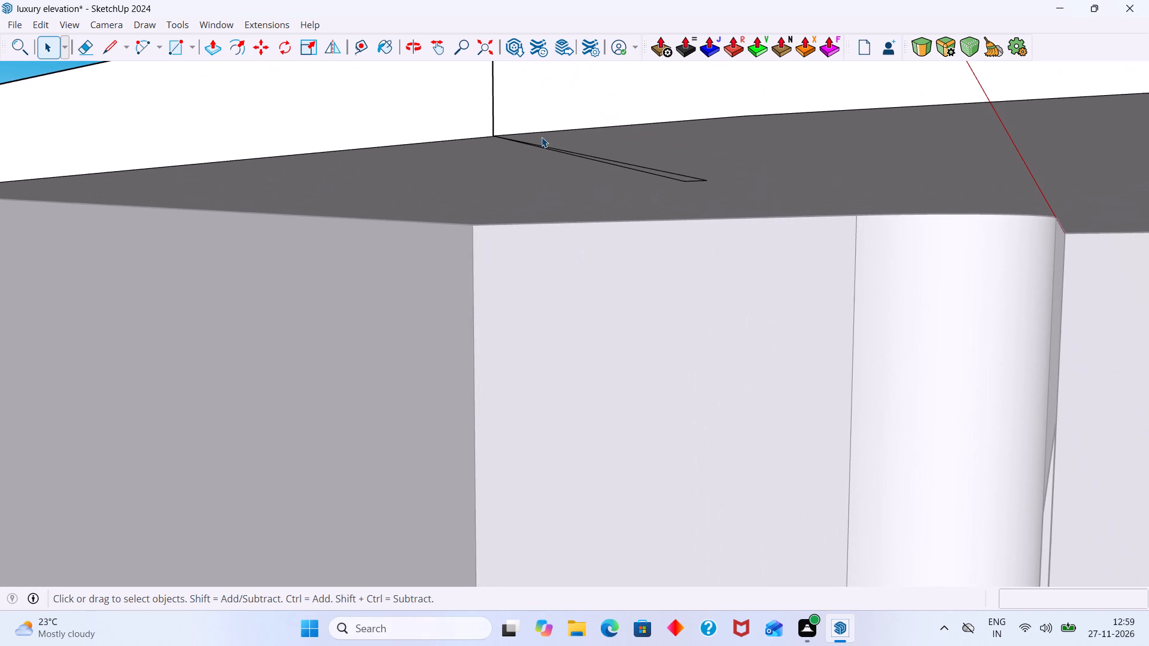
key(e)
drag(581, 149, 557, 161)
drag(679, 175, 692, 185)
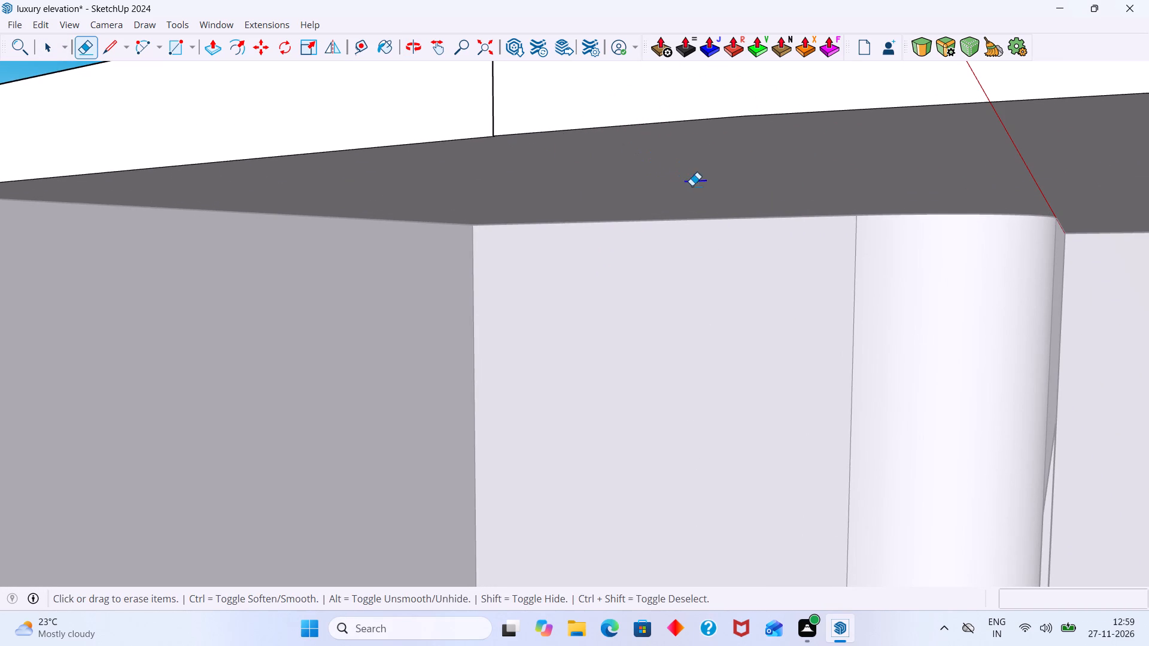
drag(692, 185, 698, 187)
scroll(691, 187, down, 16)
middle_drag(769, 224, 615, 229)
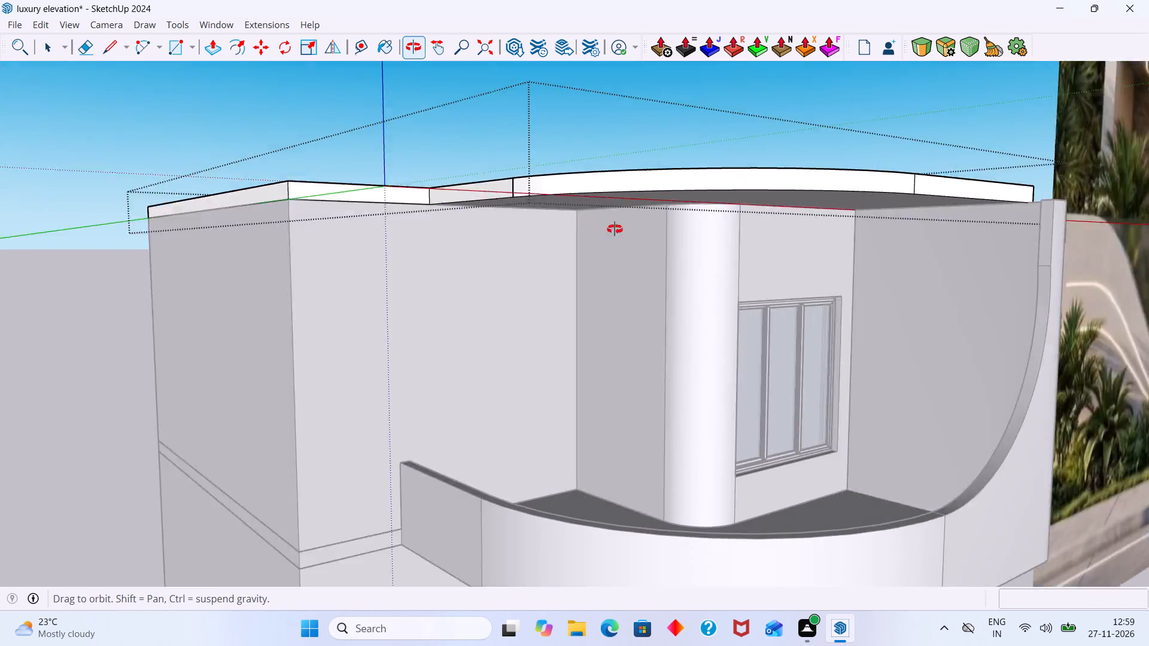
Undo the recent roof slab edits, including the wedge cleanup, gap closing and the previous outward offset of the front faces.
middle_drag(615, 229, 738, 294)
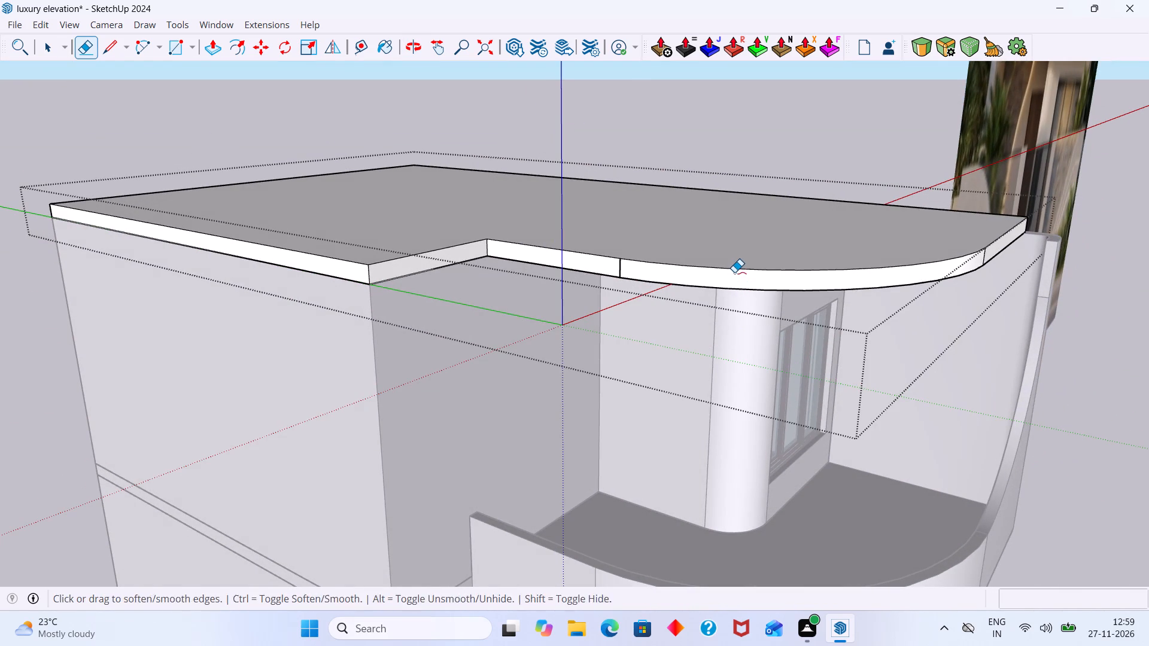
key(ctrl+z)
key(ctrl+z)
key(ctrl+z)
key(ctrl+z)
key(ctrl+z)
key(ctrl+z)
key(ctrl+z)
key(ctrl+z)
key(ctrl+z)
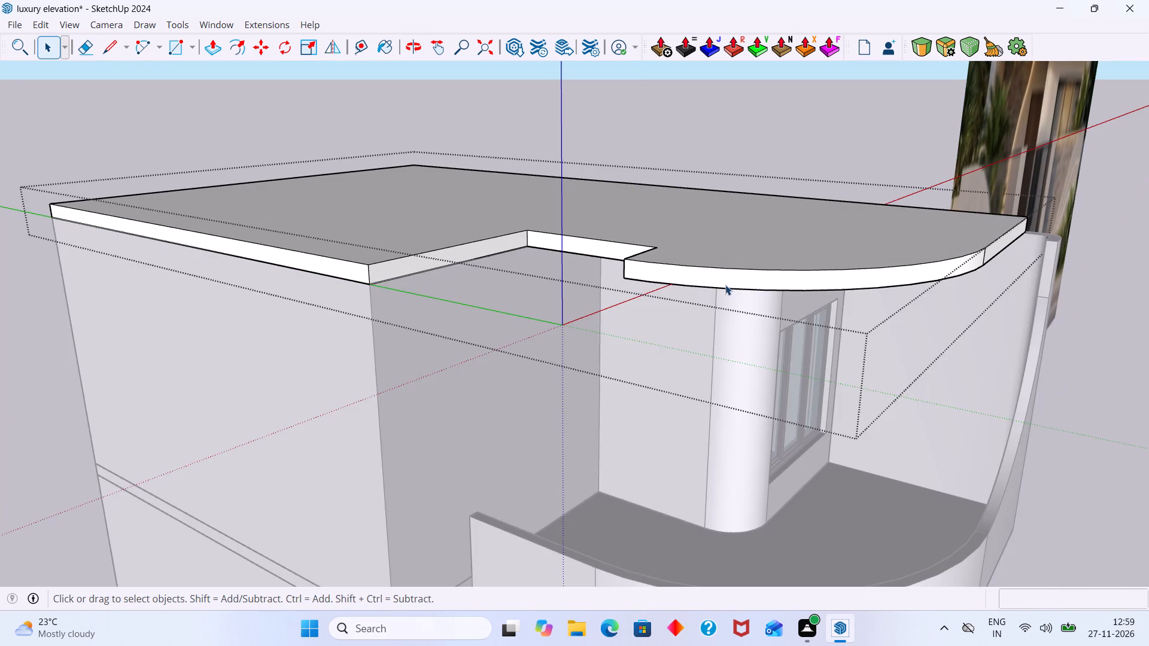
key(ctrl+z)
key(ctrl+z)
key(ctrl+z)
key(ctrl+z)
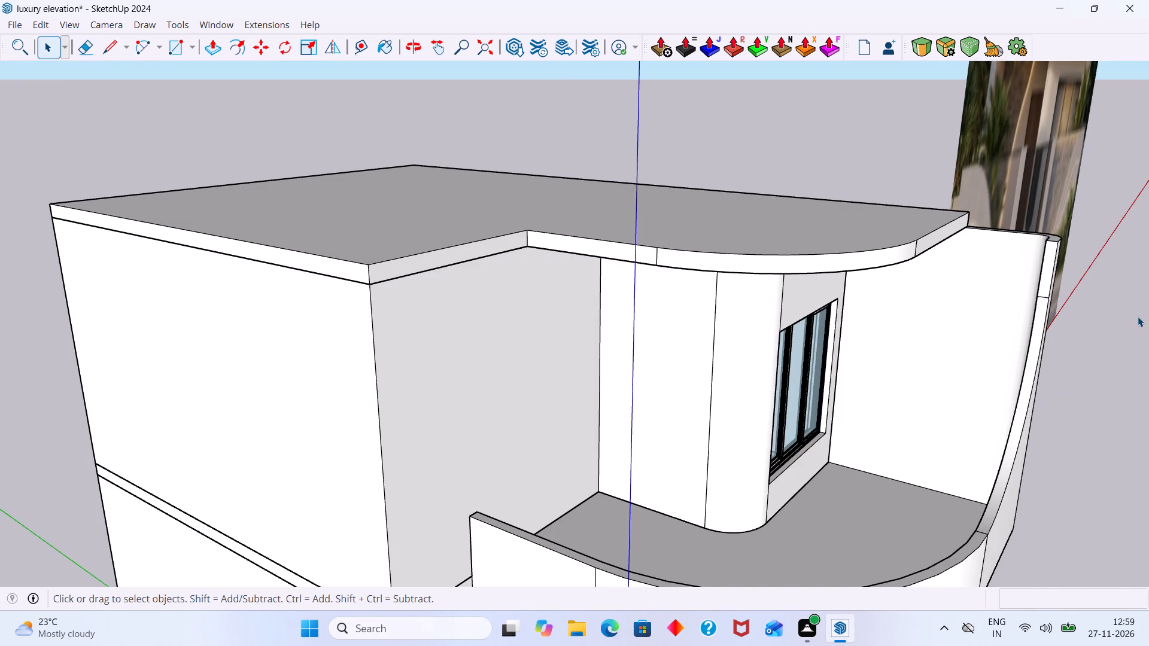
click(1138, 316)
Offset the roof slab's curved front face together with both adjoining straight faces outward about 1' 9" using Round push-pull.
middle_drag(842, 298, 724, 296)
scroll(724, 284, up, 3)
click(721, 264)
double_click(747, 268)
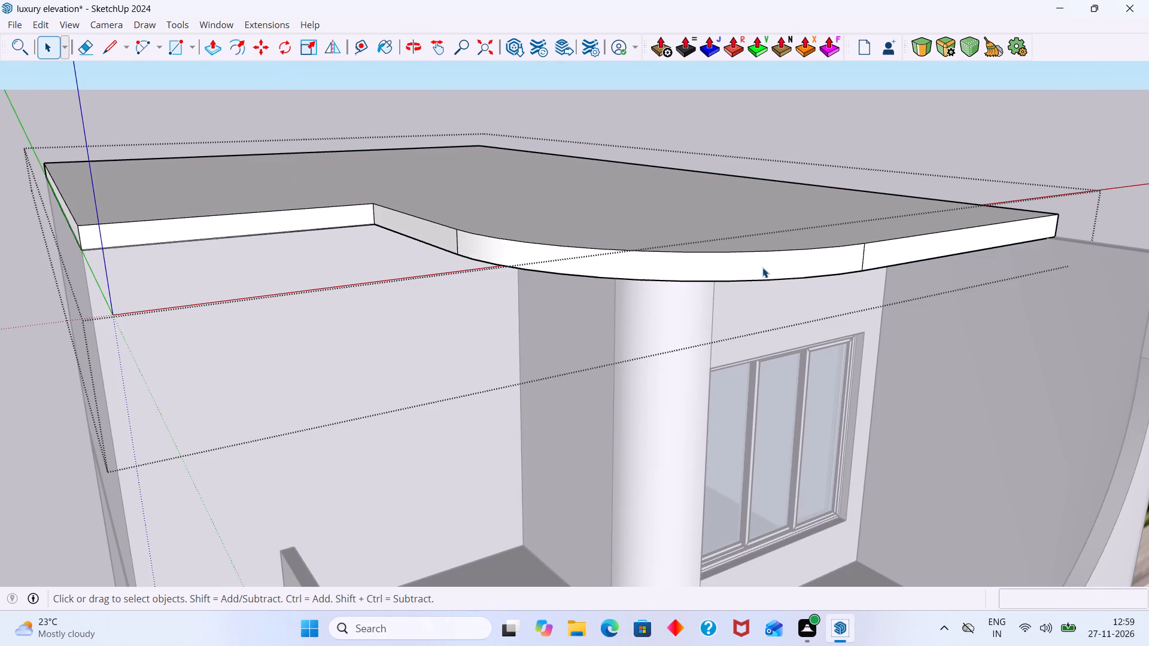
click(764, 267)
shift+click(904, 251)
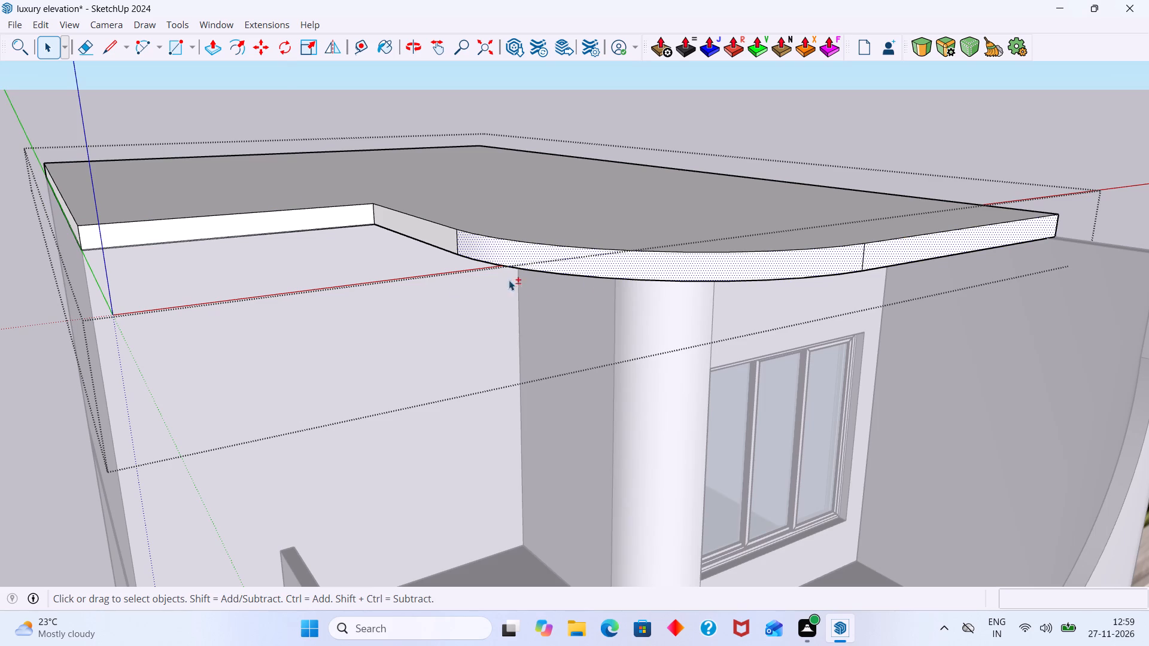
shift+click(439, 235)
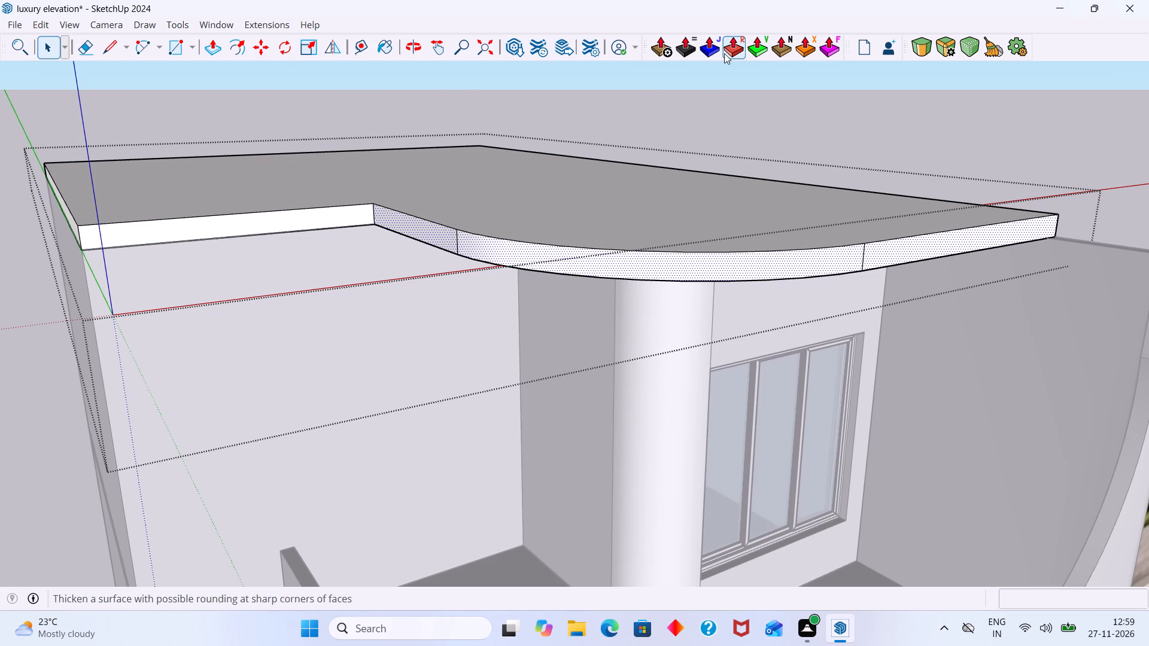
click(732, 52)
scroll(444, 203, up, 5)
click(411, 237)
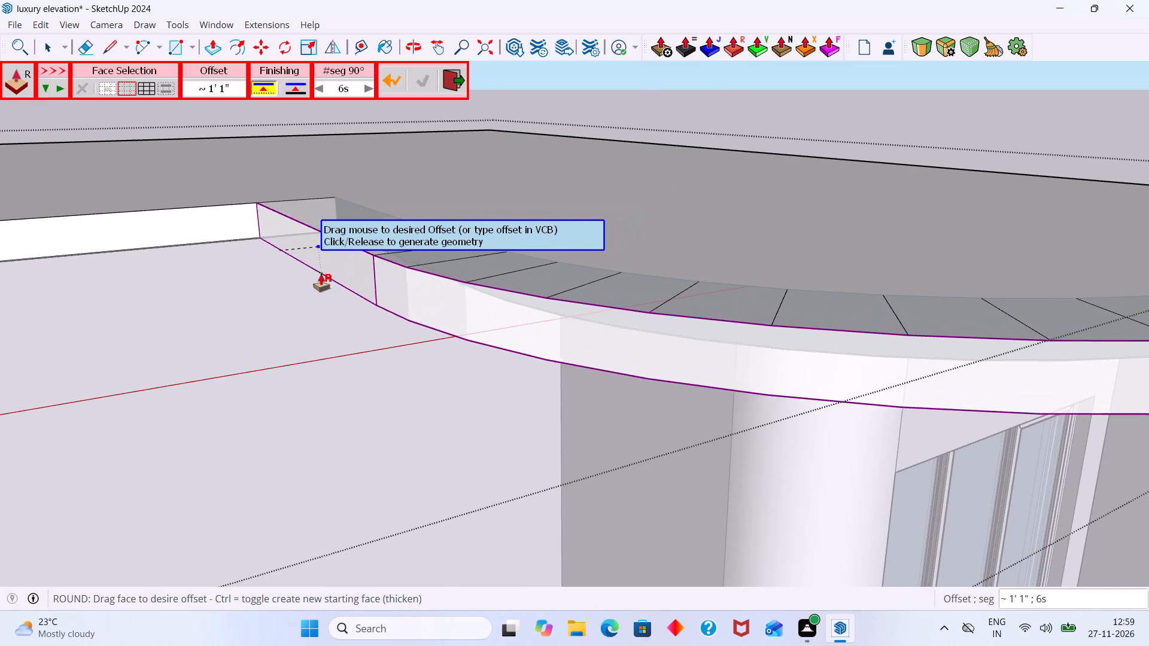
click(265, 292)
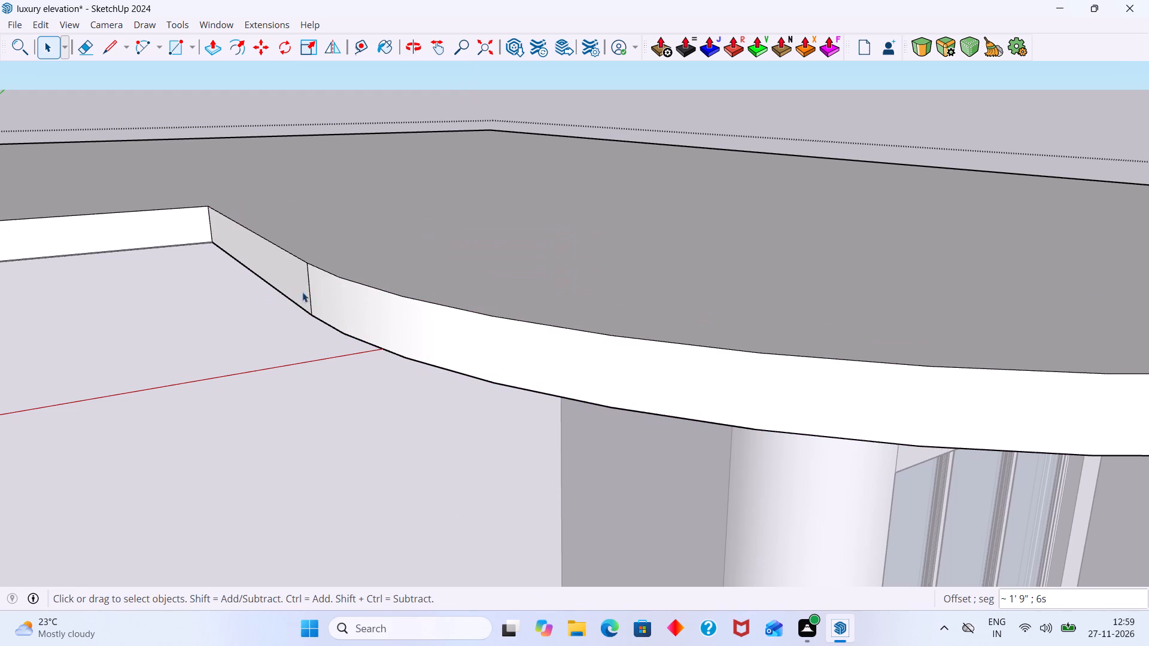
key(space)
scroll(473, 224, down, 20)
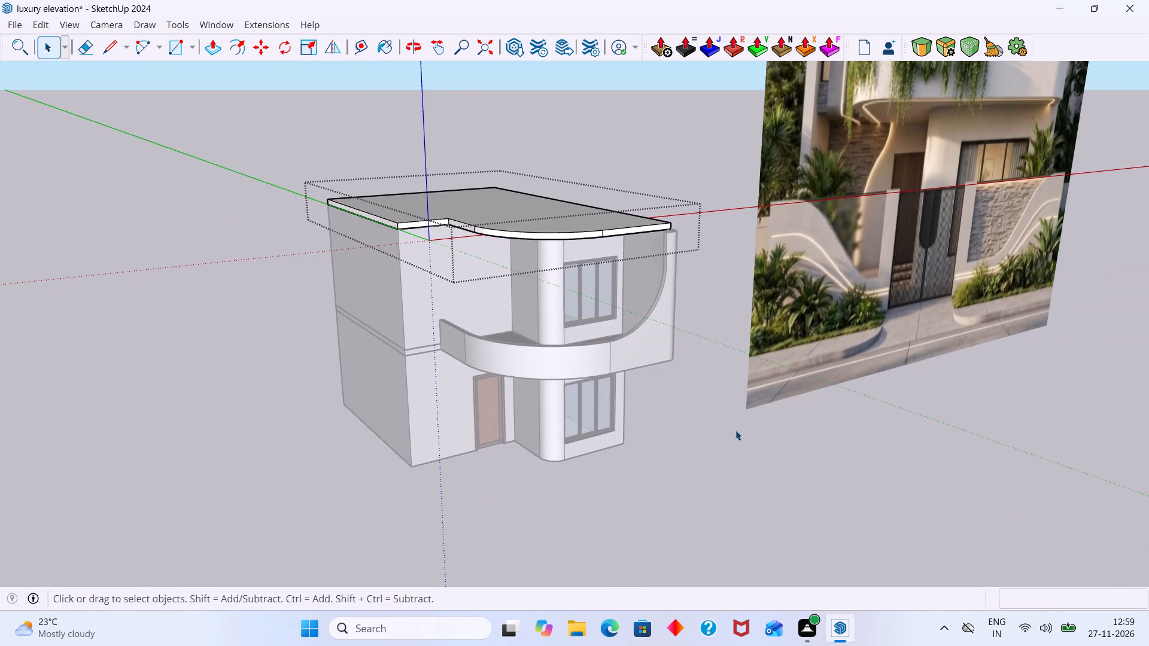
click(712, 447)
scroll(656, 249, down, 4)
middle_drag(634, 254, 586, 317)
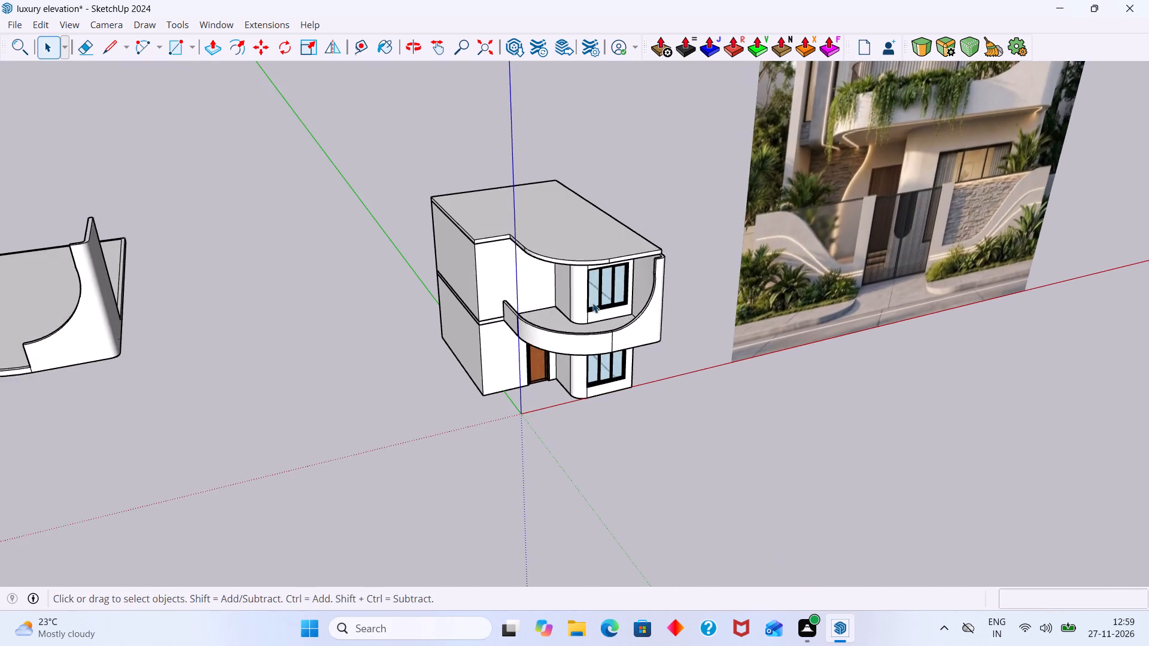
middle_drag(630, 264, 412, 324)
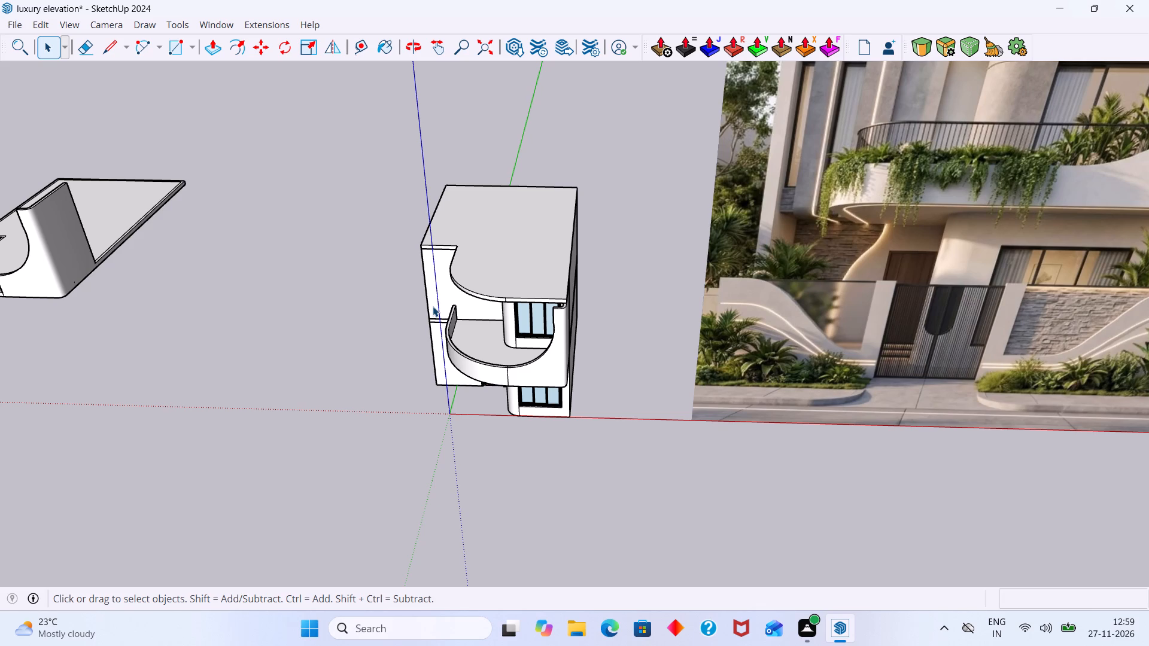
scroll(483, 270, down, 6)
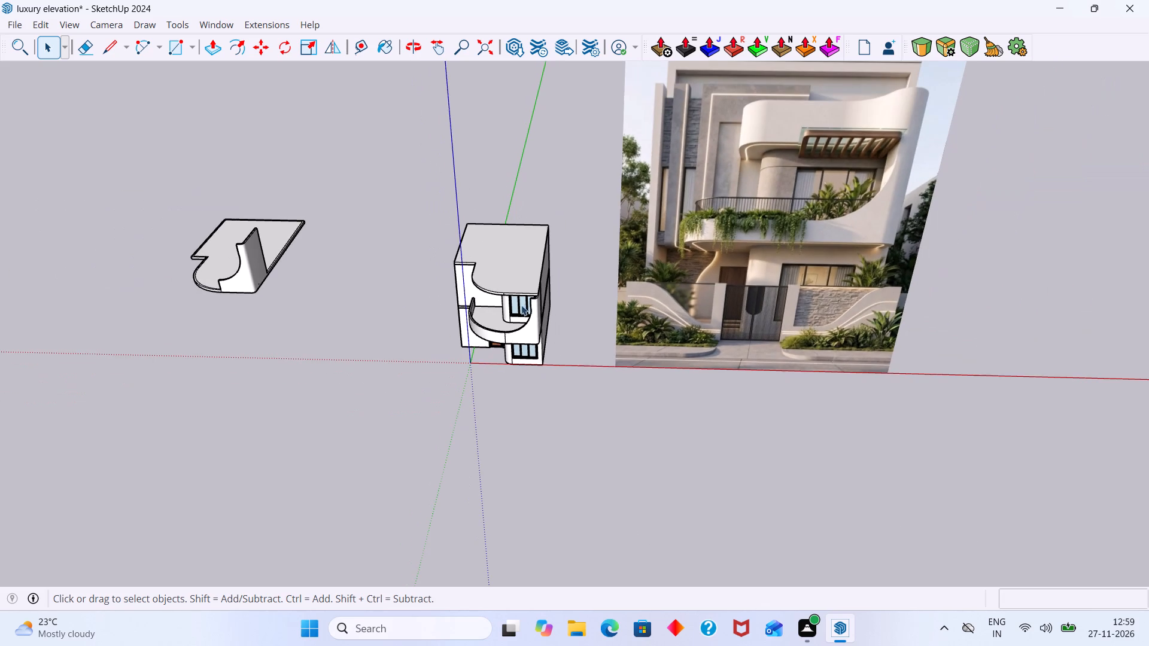
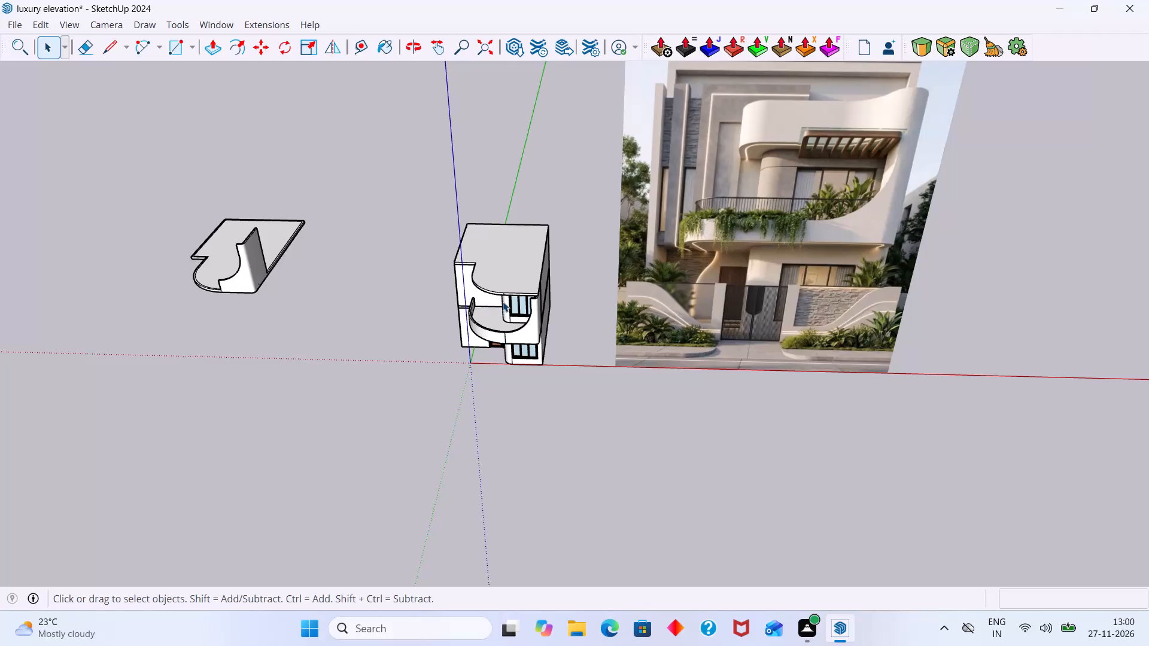
Examine the two-storey house model beside the reference elevation image.
scroll(522, 313, up, 7)
middle_drag(520, 386, 592, 373)
scroll(576, 370, down, 9)
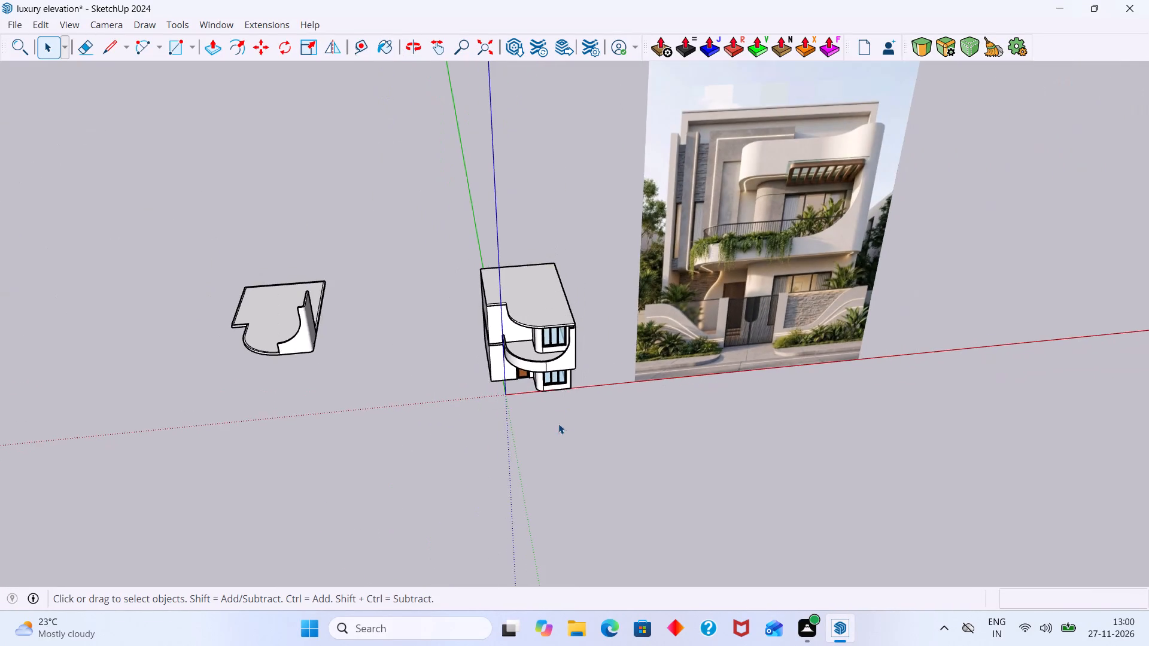
middle_drag(558, 423, 512, 317)
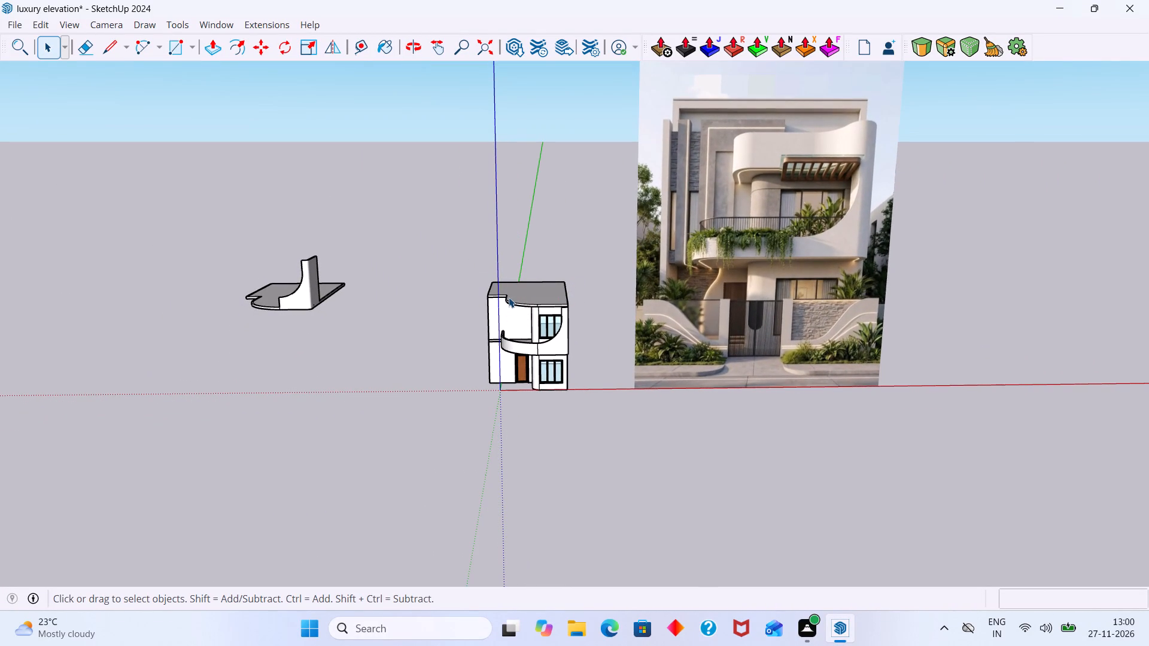
scroll(560, 309, up, 2)
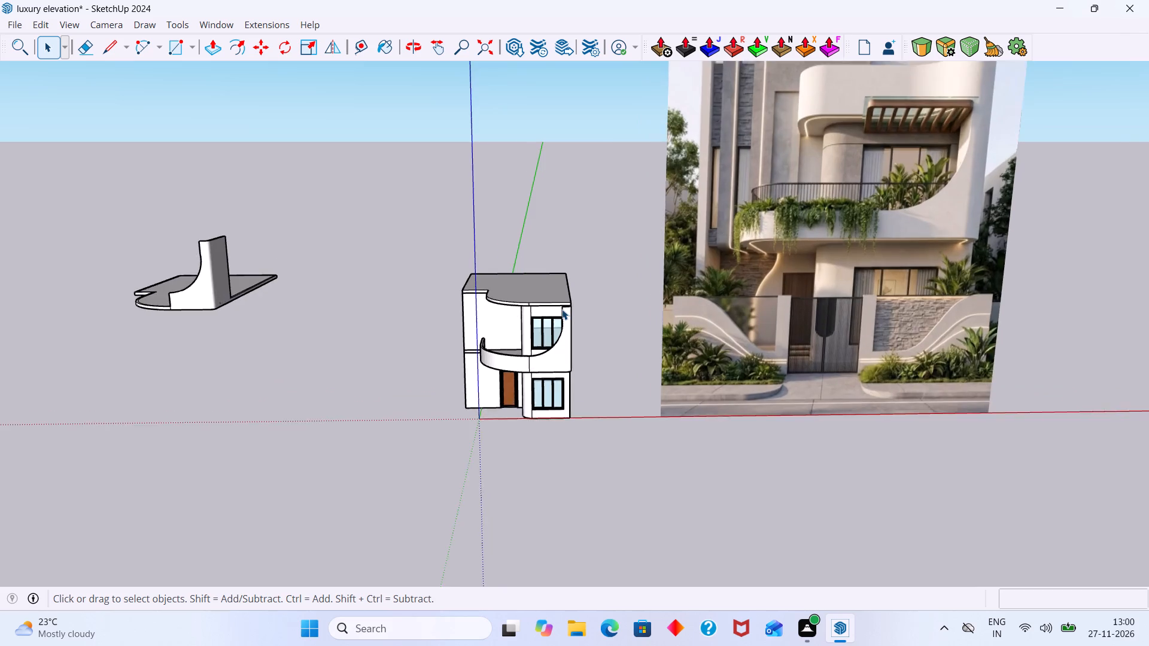
scroll(562, 309, up, 3)
scroll(562, 309, down, 3)
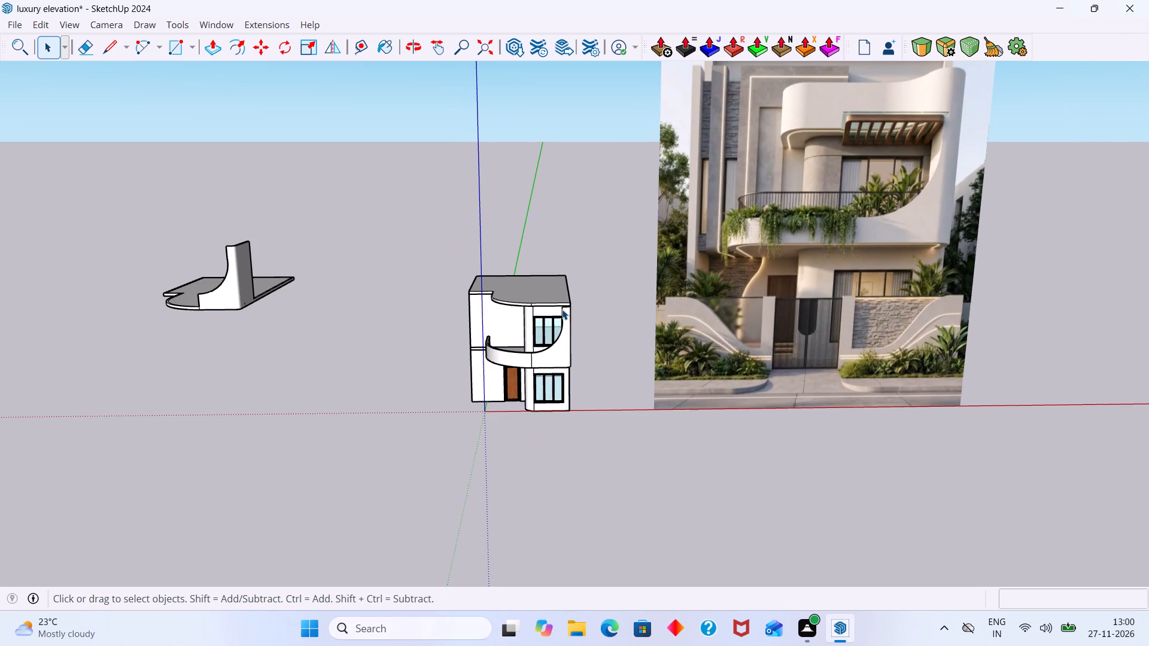
middle_drag(562, 308, 721, 354)
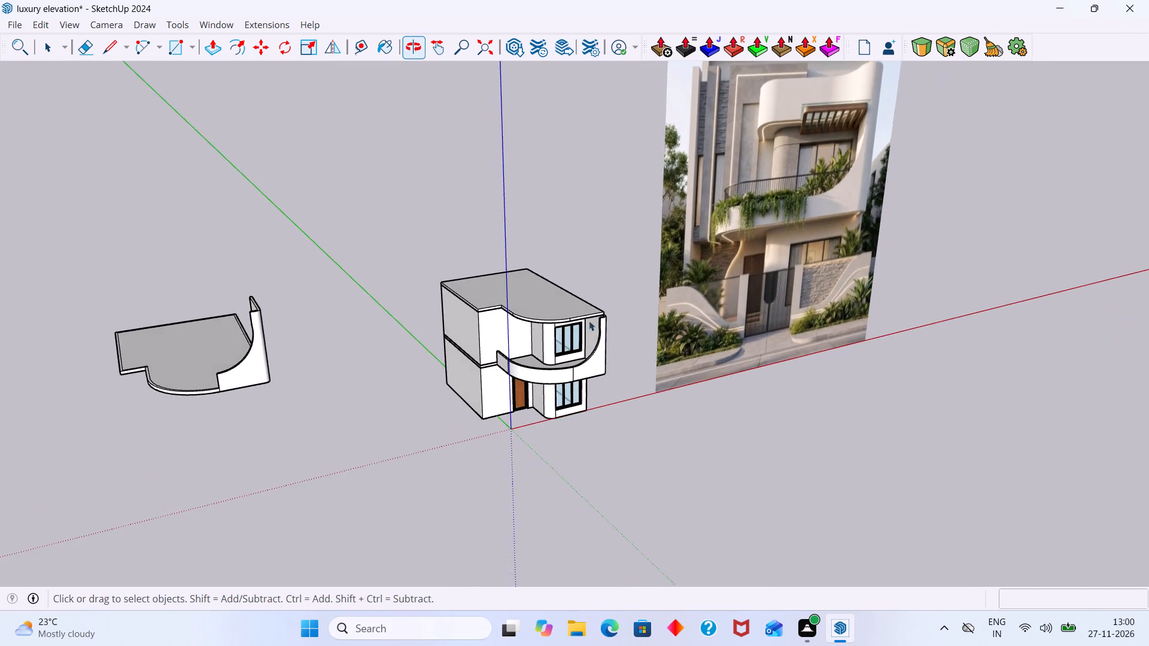
Inside the roof slab group, offset the slab's front top edges, including the curved edge, inward by 4".
scroll(509, 296, up, 8)
scroll(600, 319, up, 2)
middle_drag(596, 324, 566, 365)
scroll(564, 365, up, 2)
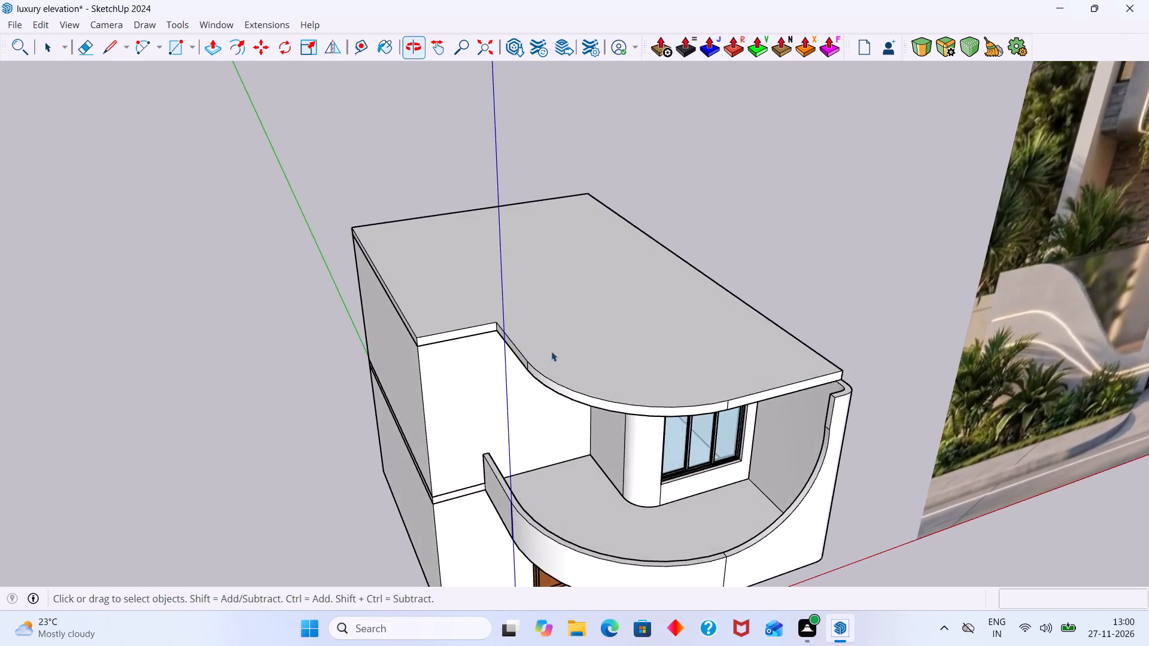
scroll(551, 351, up, 4)
click(559, 401)
double_click(561, 401)
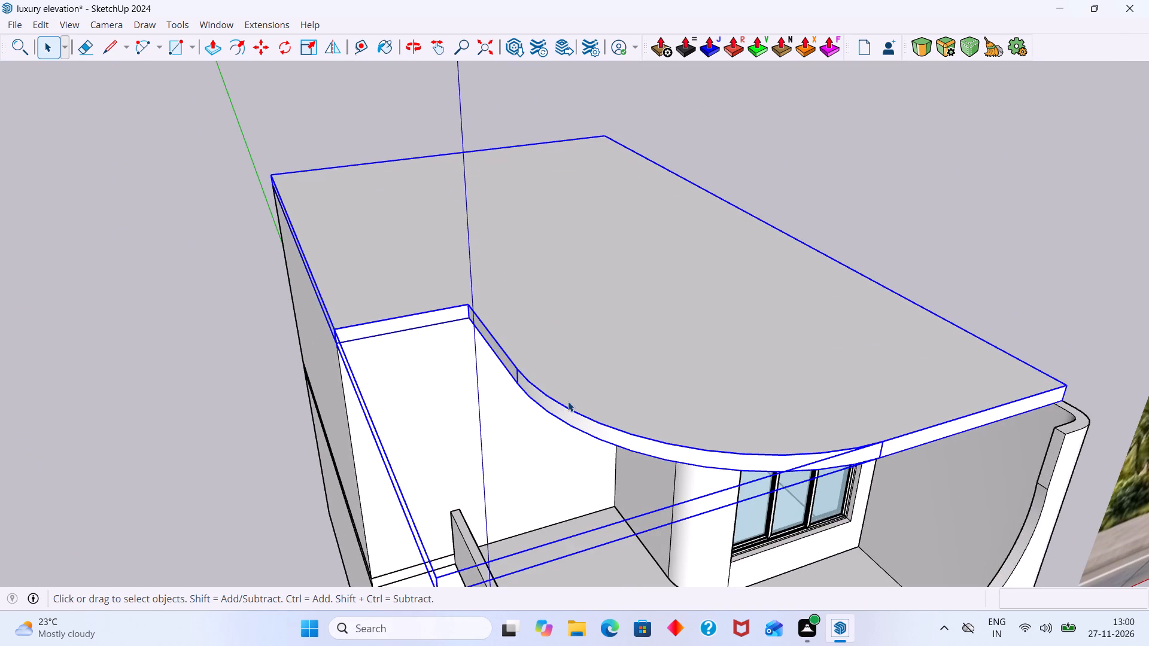
double_click(570, 400)
click(572, 414)
click(576, 410)
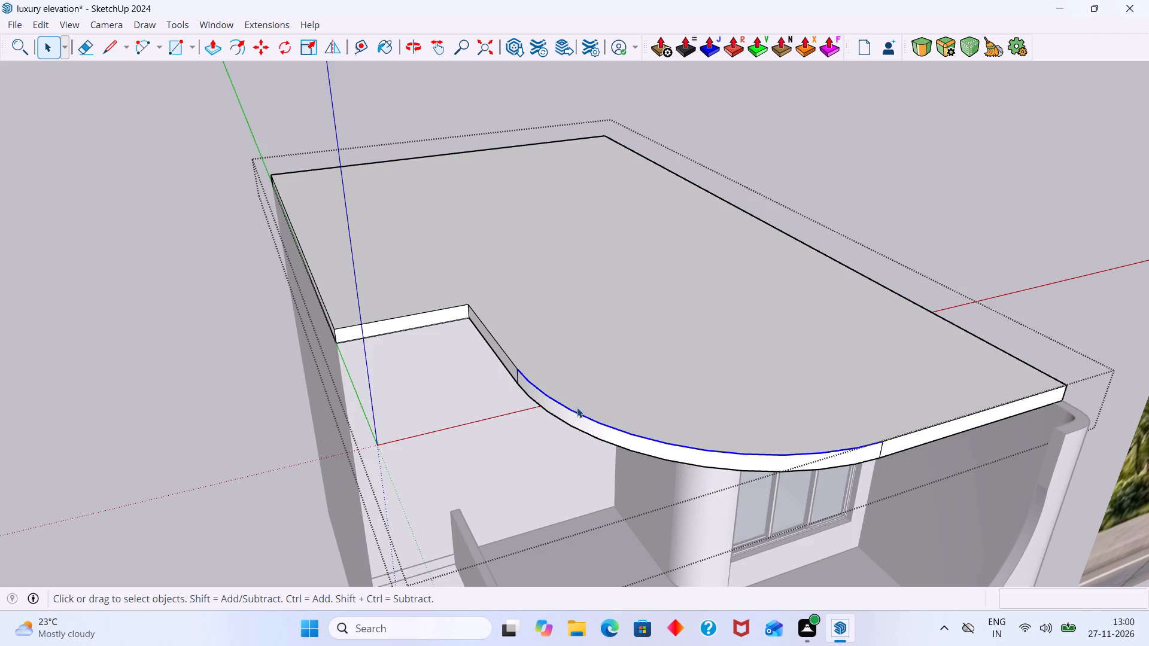
shift+click(512, 358)
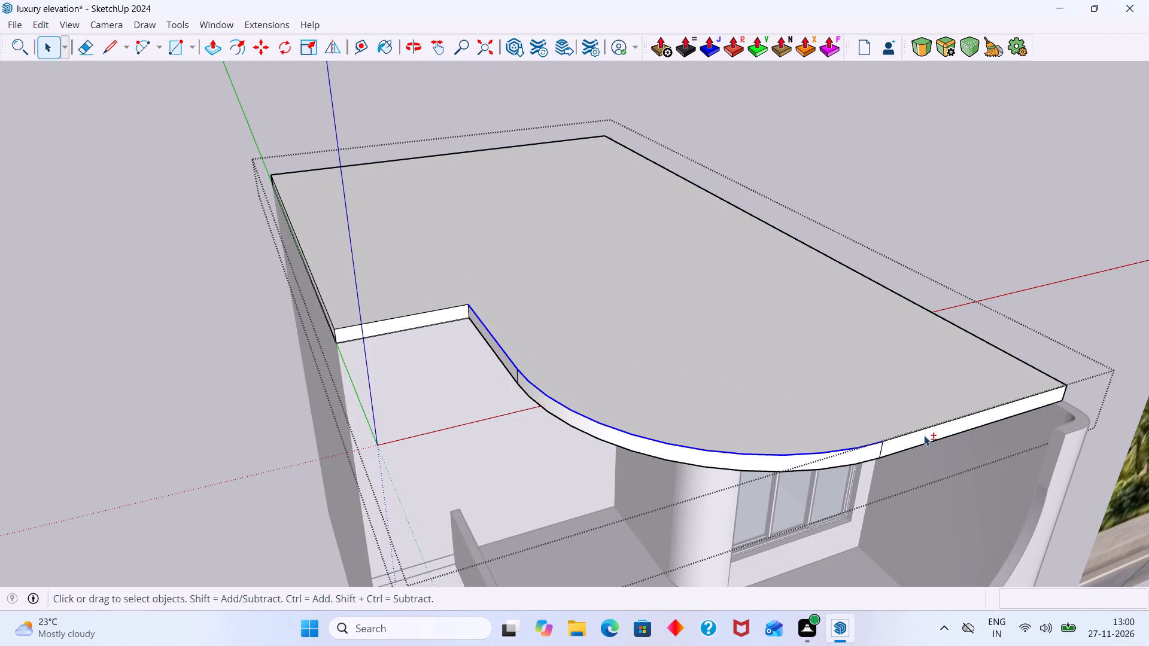
shift+click(917, 431)
shift+middle_drag(908, 395, 699, 357)
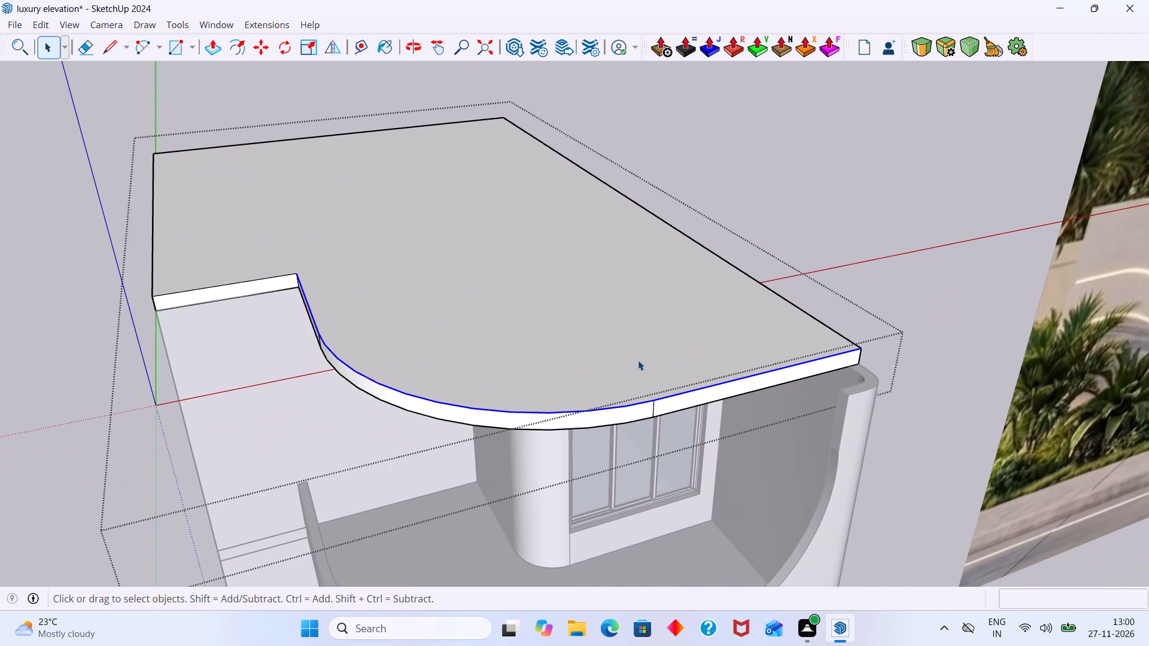
key(f)
click(605, 388)
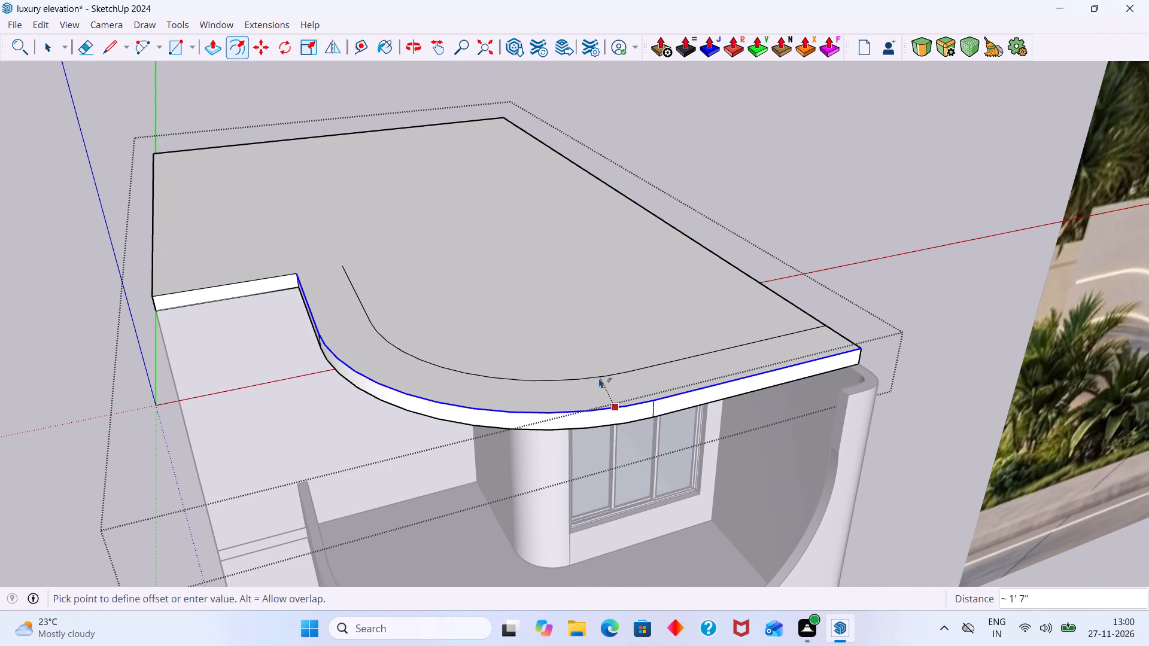
text(4")
key(Return)
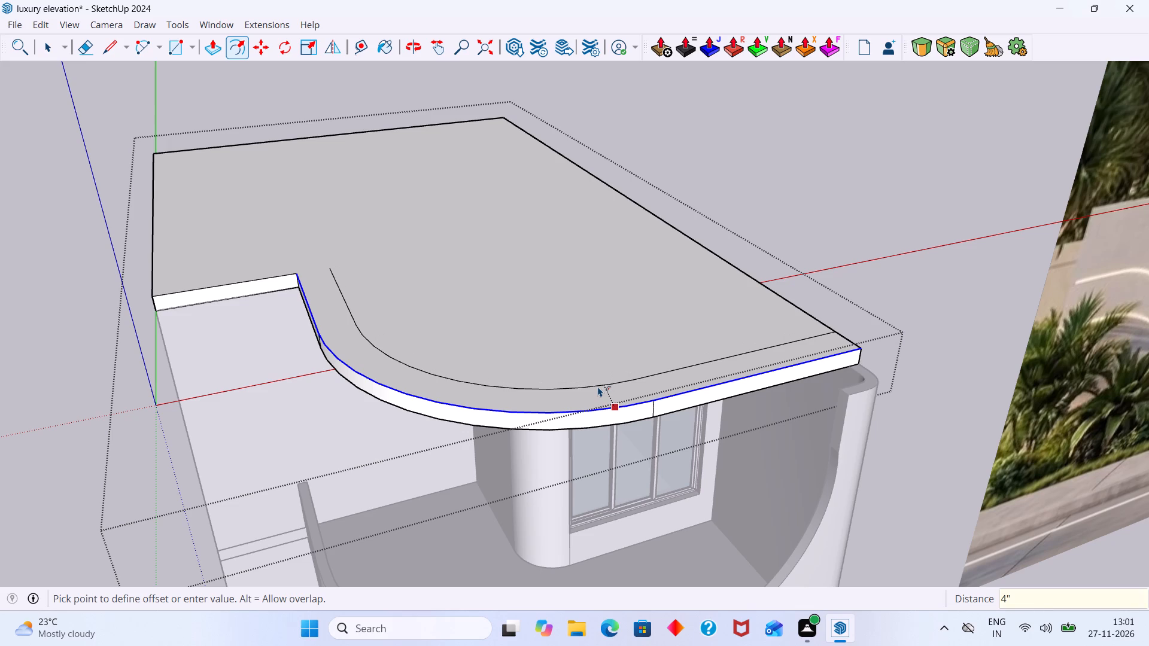
key(space)
Close the inner end of the offset strip with a short line so it becomes a separate face, and leave the roof group.
scroll(377, 340, up, 9)
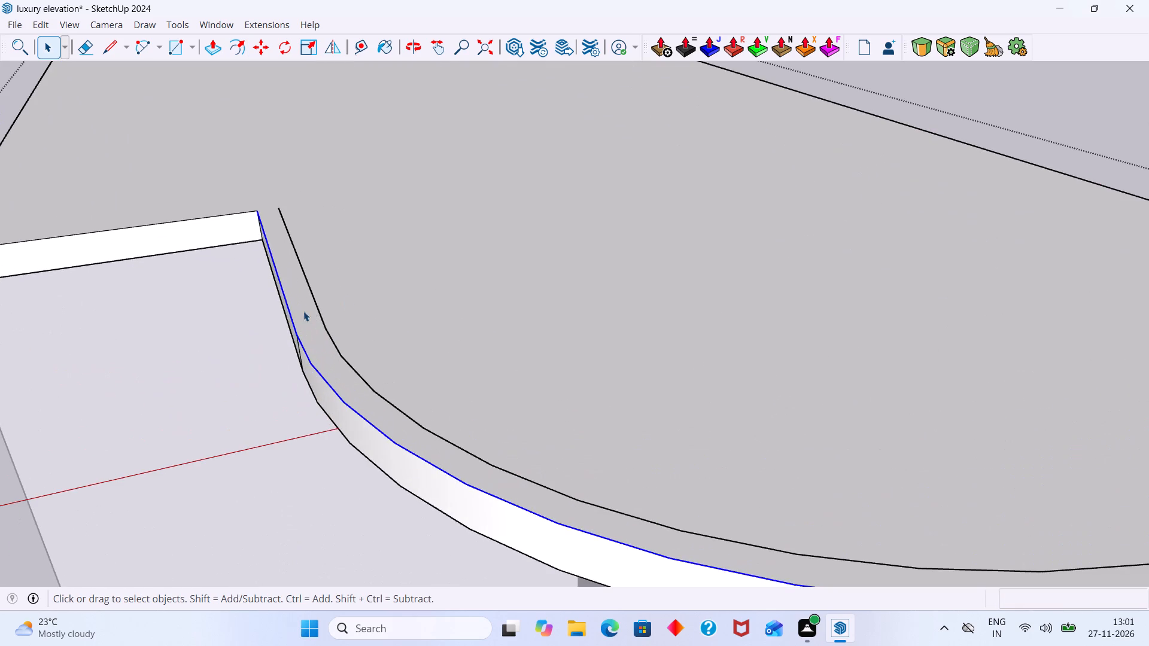
click(348, 264)
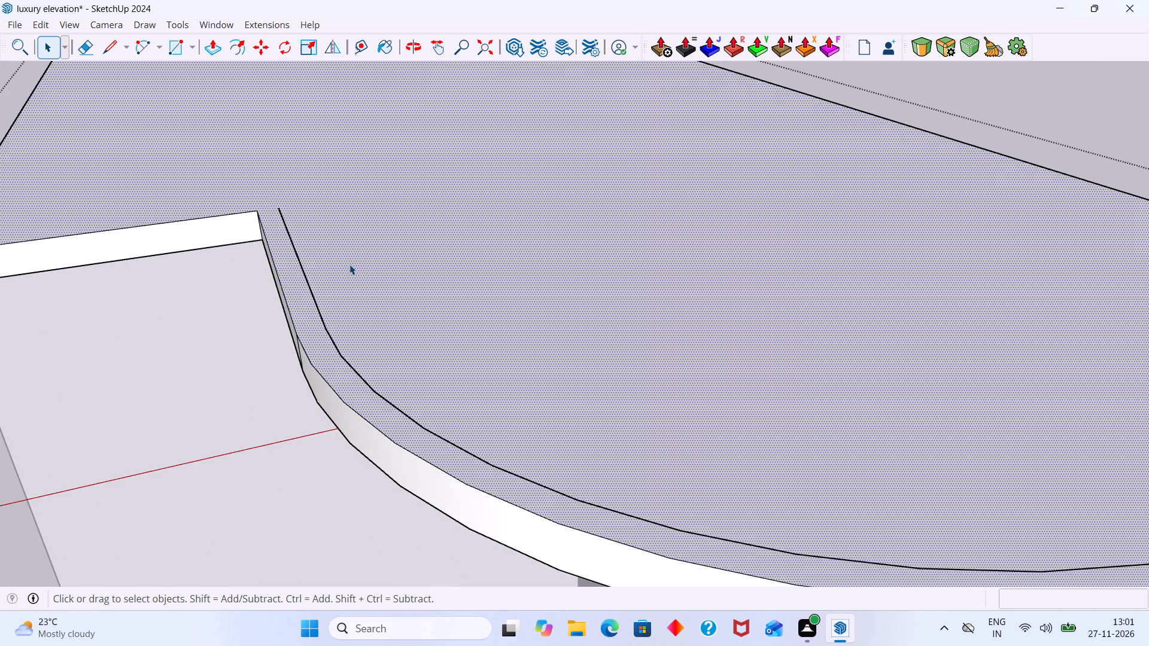
key(l)
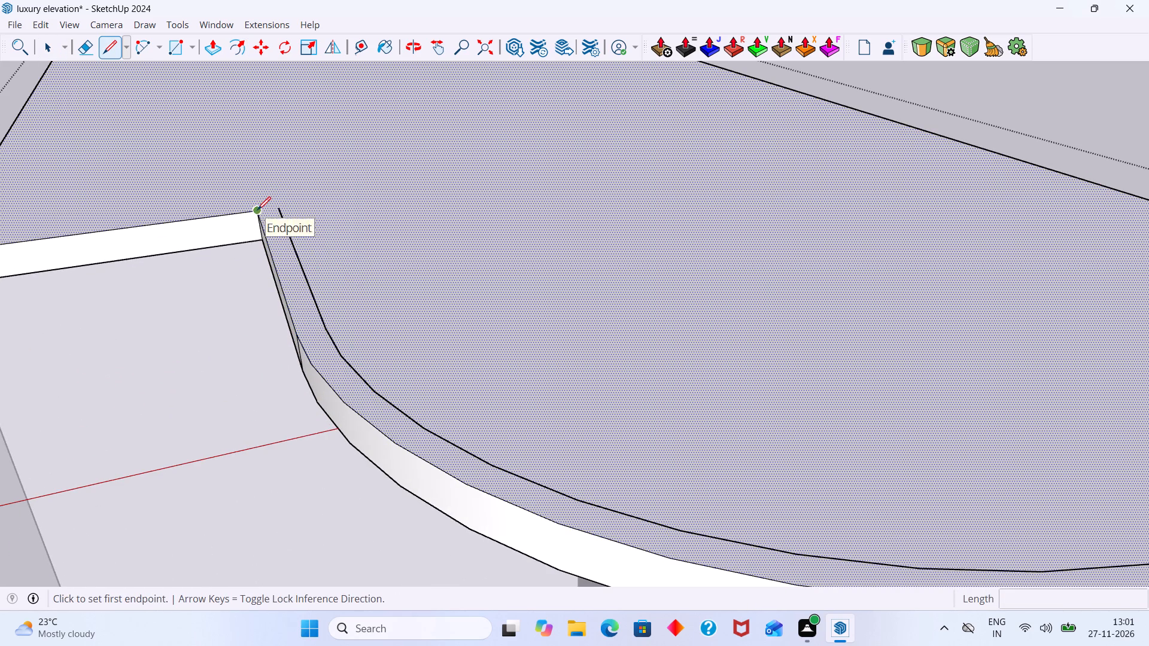
click(257, 210)
click(280, 210)
key(space)
scroll(425, 240, down, 5)
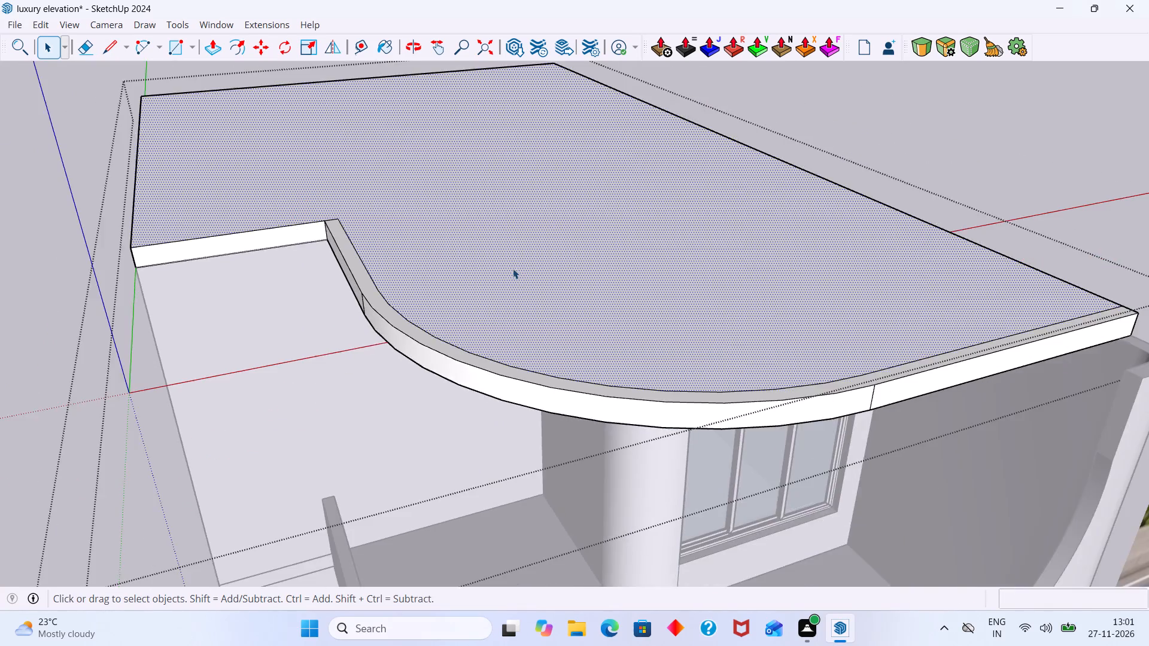
shift+middle_drag(504, 263, 162, 267)
middle_drag(715, 297, 695, 322)
scroll(804, 303, up, 2)
click(847, 248)
scroll(702, 288, down, 6)
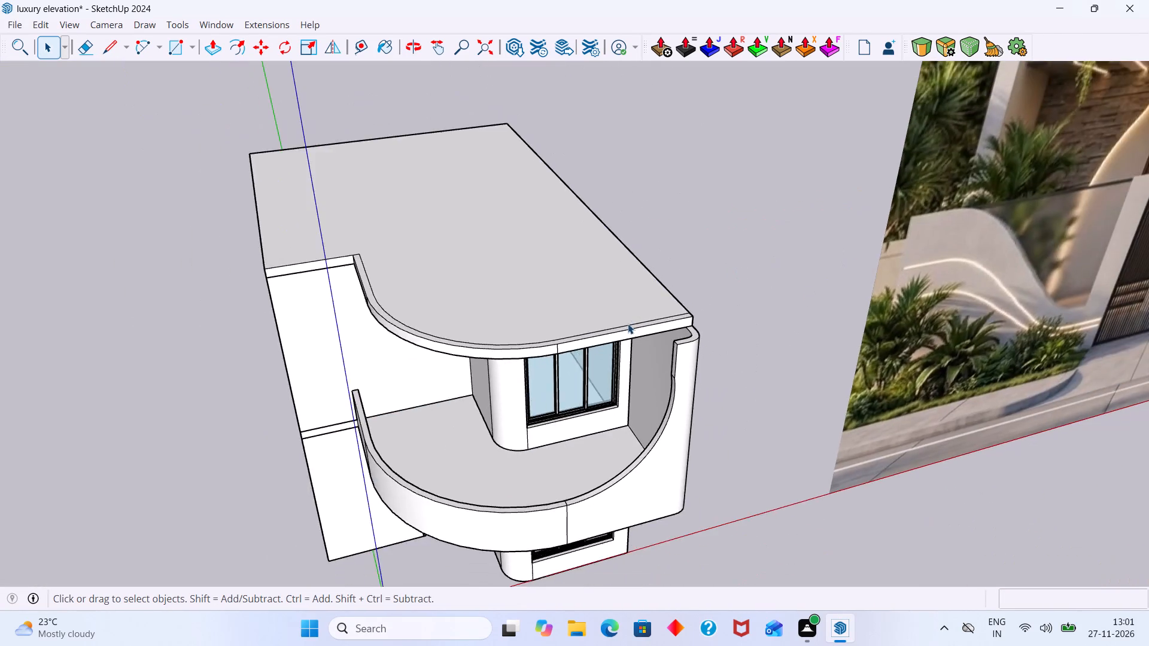
Inside the roof slab group, pull the curved front edge strip up about 2' 9" as a parapet, and leave the group.
shift+middle_drag(629, 324, 773, 324)
scroll(690, 334, up, 14)
click(680, 345)
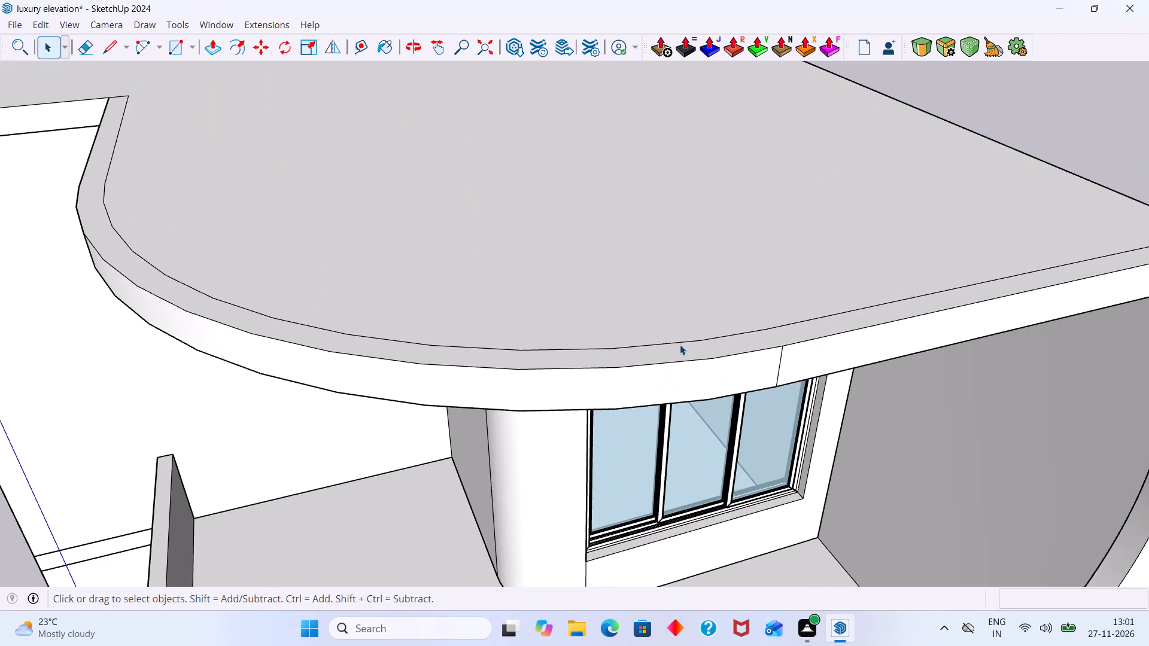
double_click(688, 352)
click(693, 346)
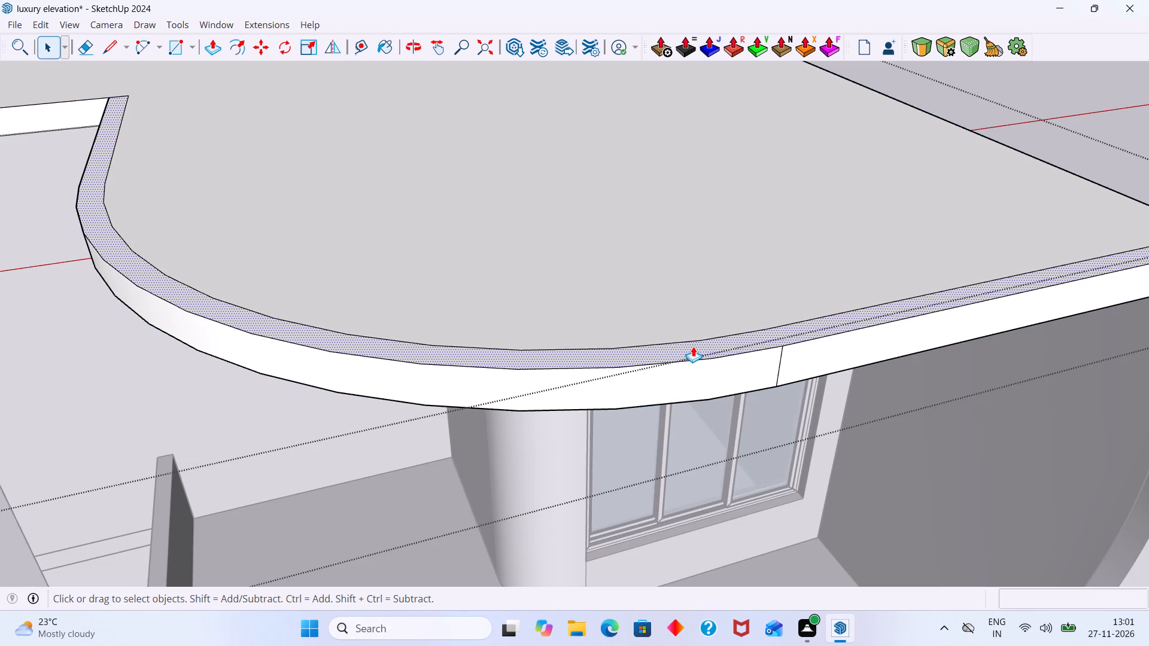
key(p)
click(693, 346)
scroll(662, 223, down, 13)
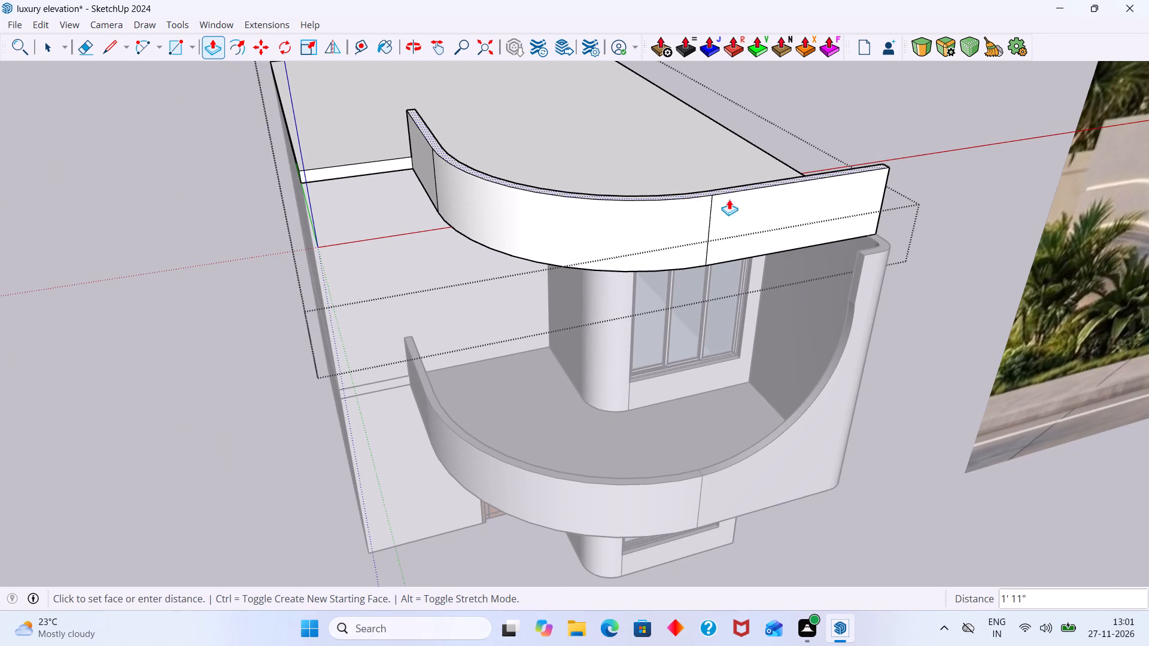
scroll(884, 233, down, 4)
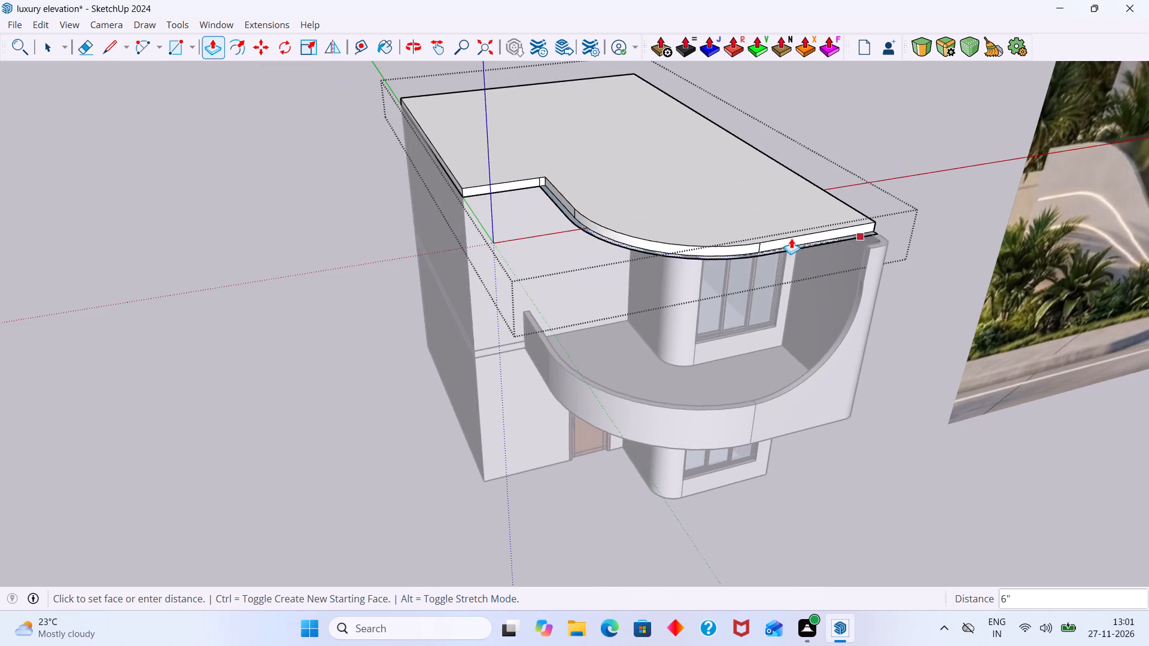
middle_drag(791, 238, 417, 284)
scroll(533, 275, up, 2)
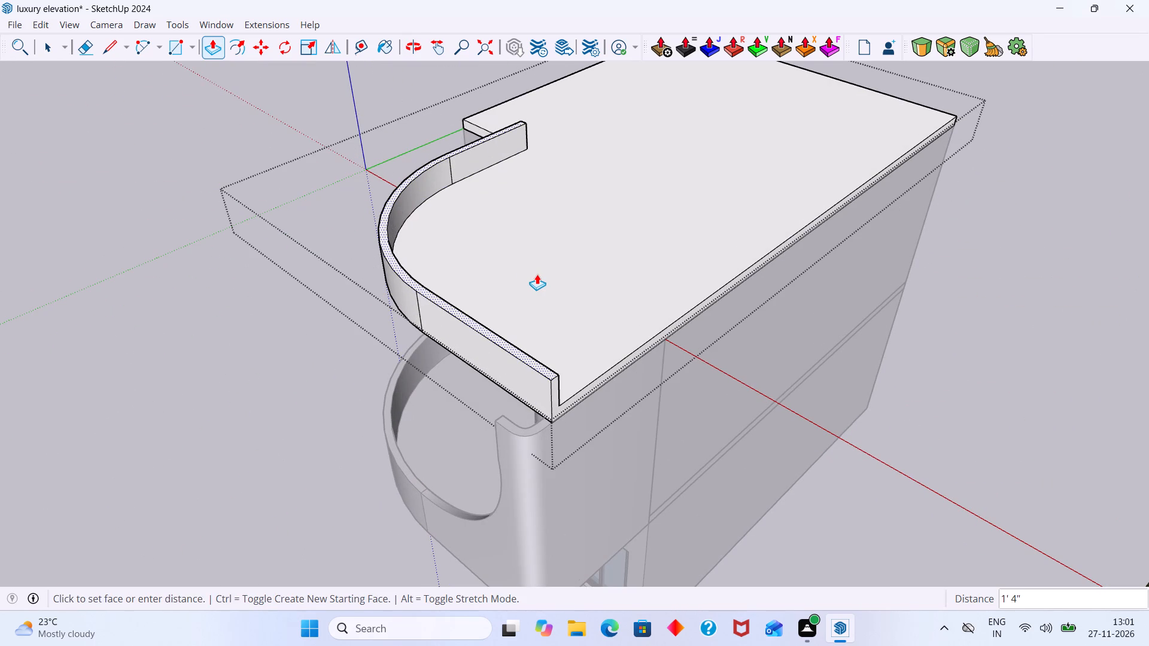
scroll(537, 274, down, 7)
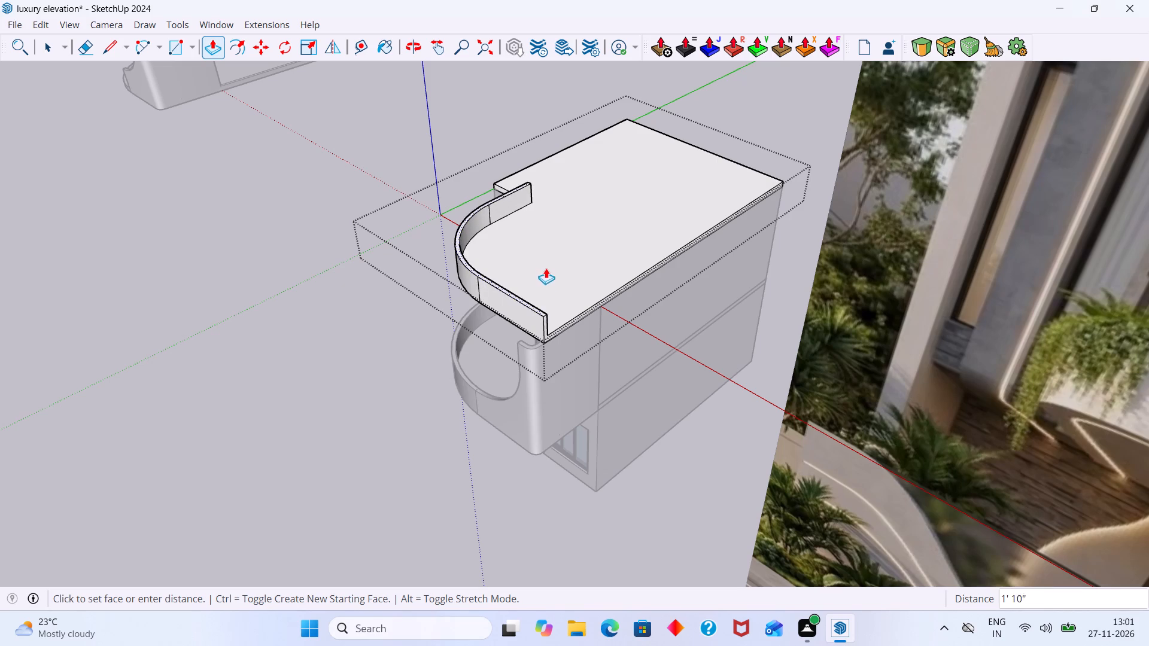
scroll(546, 264, down, 13)
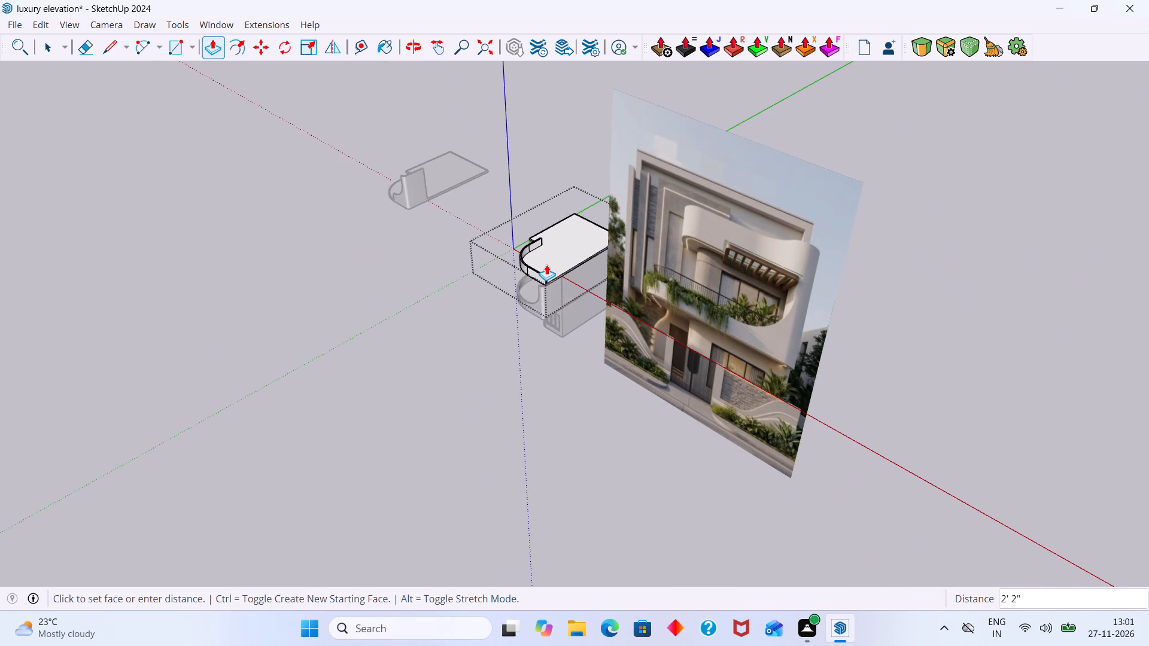
scroll(546, 264, up, 2)
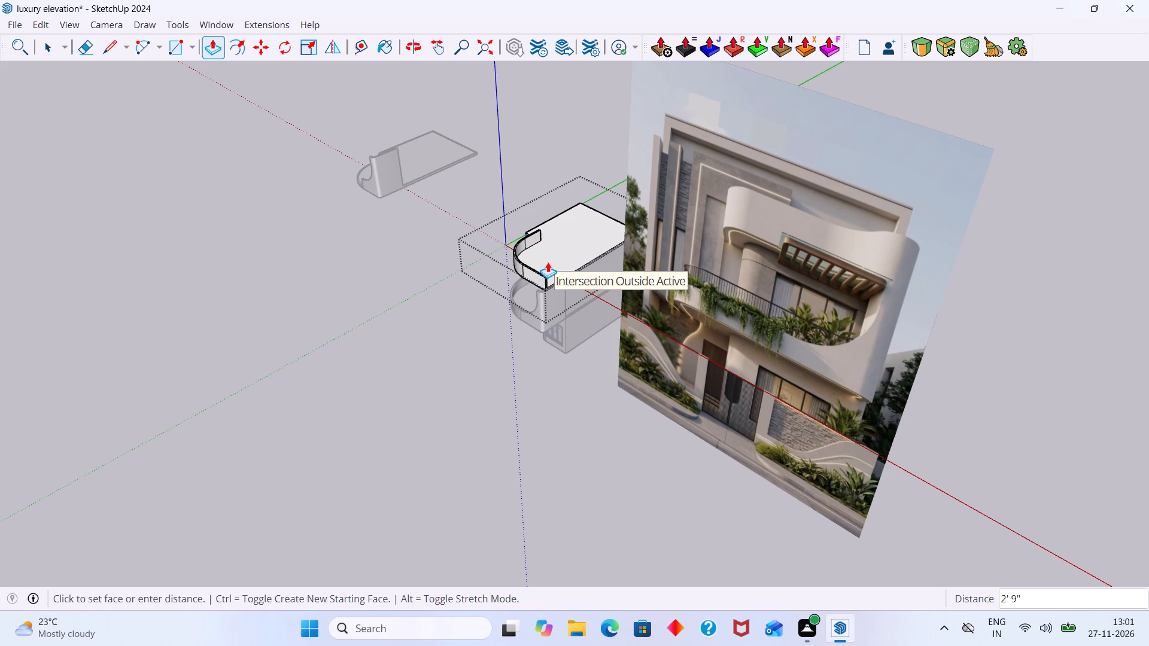
key(space)
click(875, 136)
Compare the roof parapet and curved balcony with the upper facade in the reference elevation image.
scroll(555, 306, down, 2)
middle_drag(545, 318, 940, 226)
scroll(550, 266, up, 7)
middle_drag(616, 294, 564, 297)
scroll(564, 297, up, 1)
shift+middle_drag(560, 298, 391, 426)
shift+middle_drag(461, 414, 366, 458)
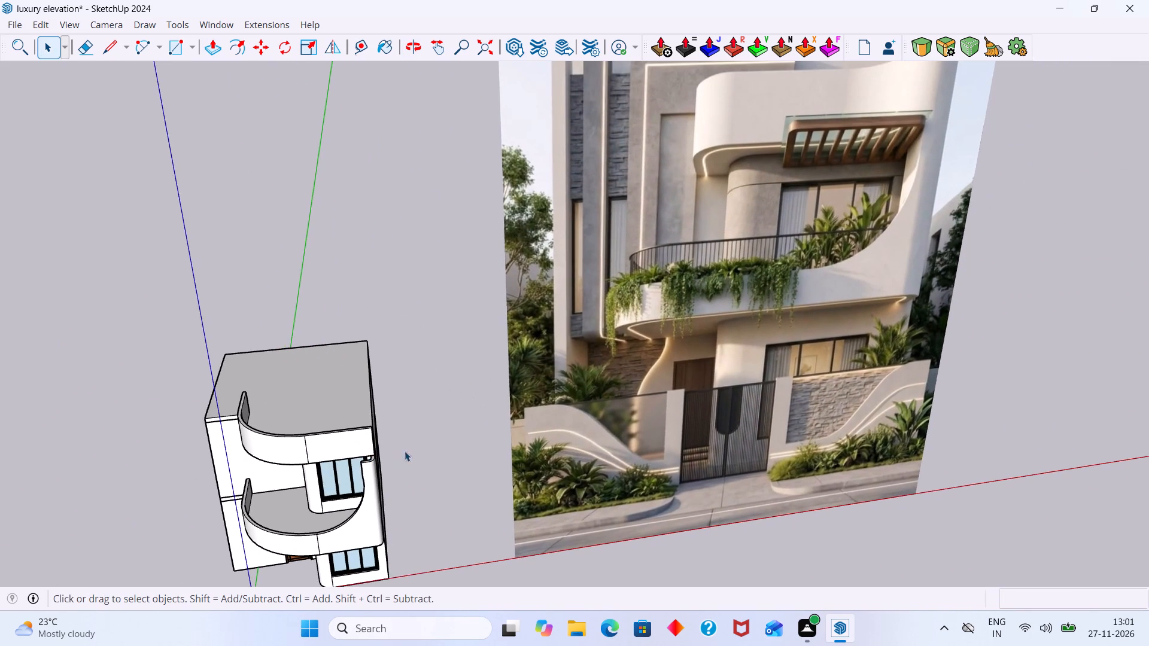
scroll(373, 458, up, 5)
middle_drag(358, 467, 283, 486)
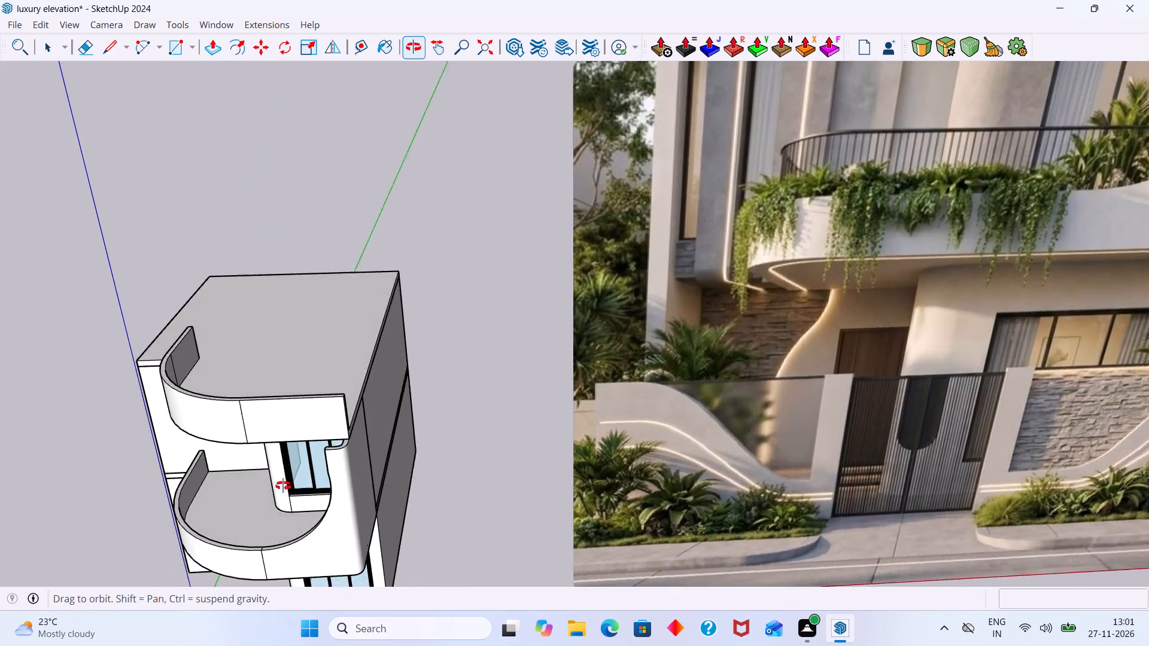
middle_drag(283, 486, 289, 476)
scroll(307, 429, up, 7)
scroll(314, 422, down, 11)
middle_drag(328, 438, 349, 438)
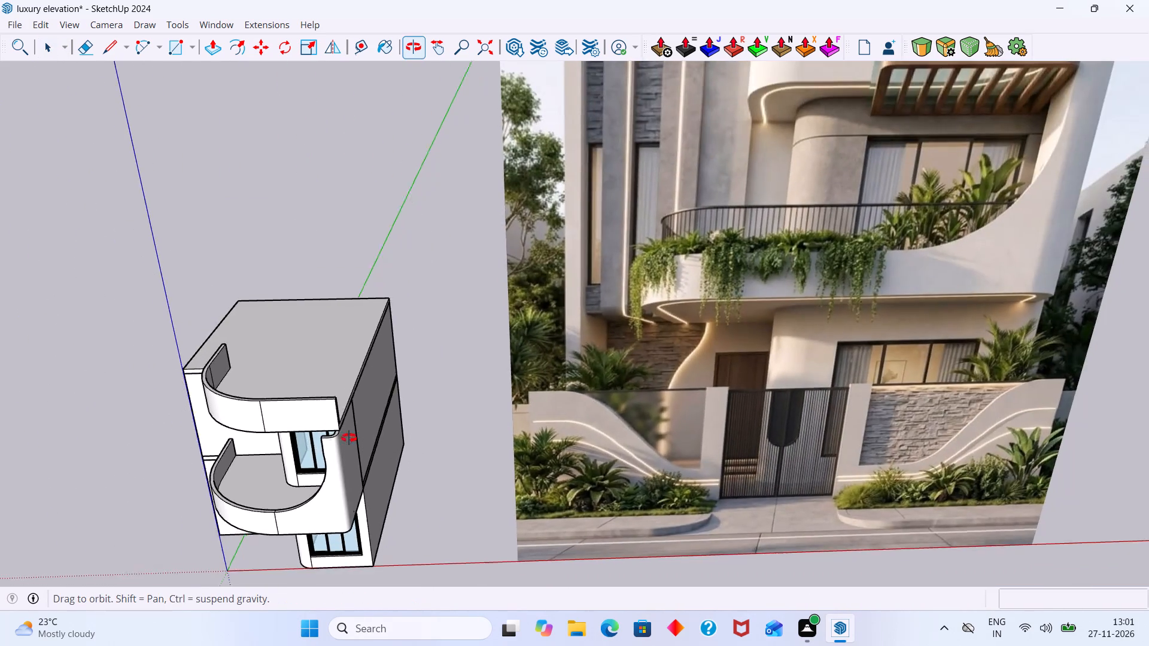
middle_drag(349, 438, 433, 446)
middle_drag(387, 461, 537, 435)
shift+middle_drag(490, 453, 525, 309)
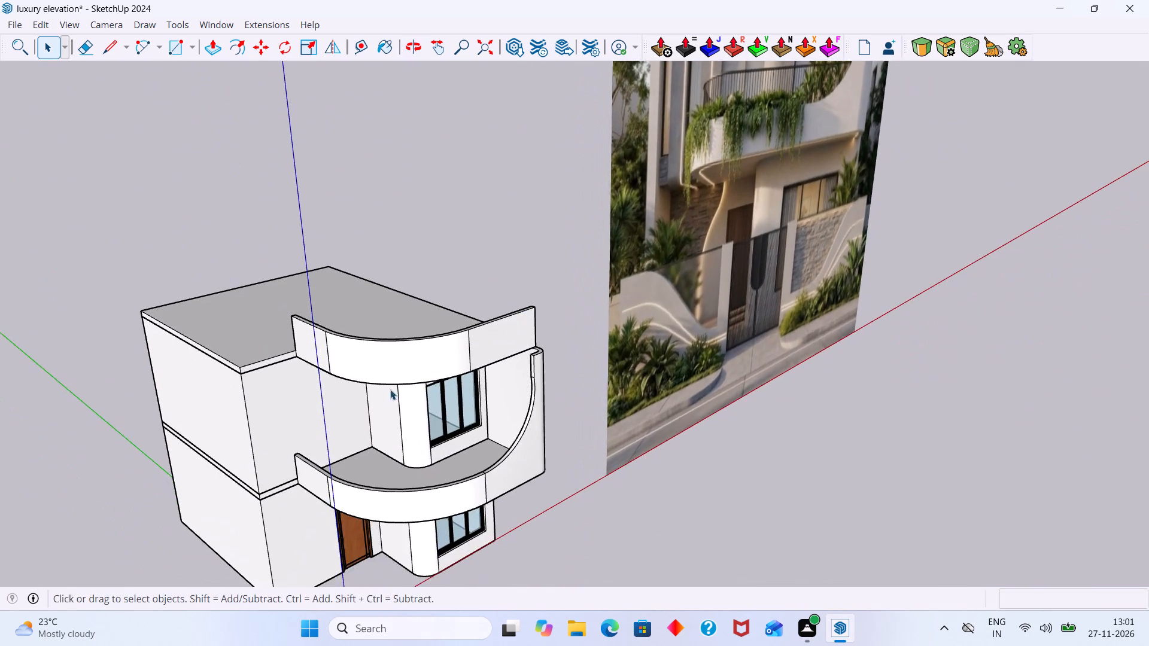
middle_drag(378, 394, 184, 418)
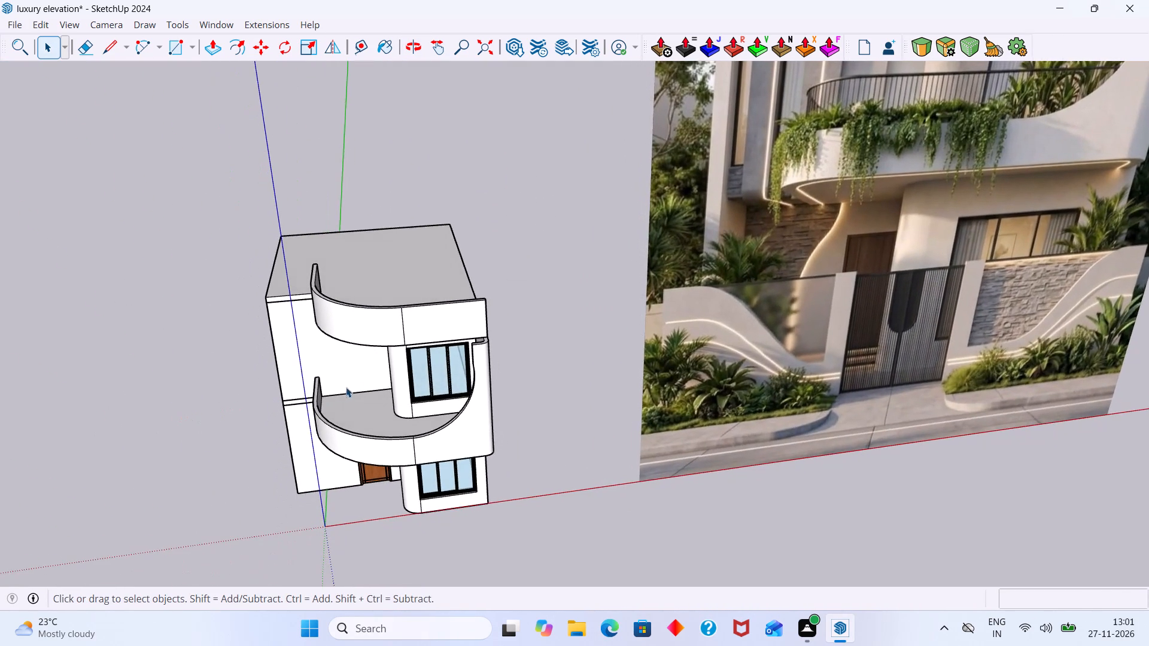
scroll(373, 379, down, 4)
shift+middle_drag(379, 390, 318, 443)
scroll(366, 420, down, 2)
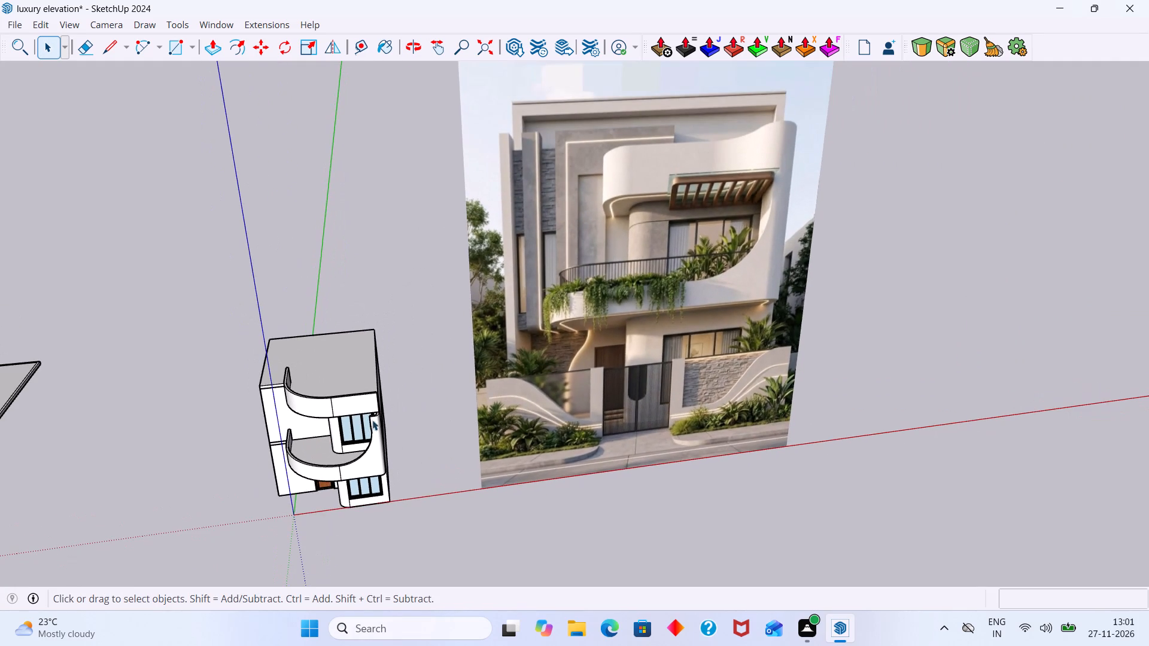
scroll(621, 392, up, 4)
scroll(570, 266, up, 1)
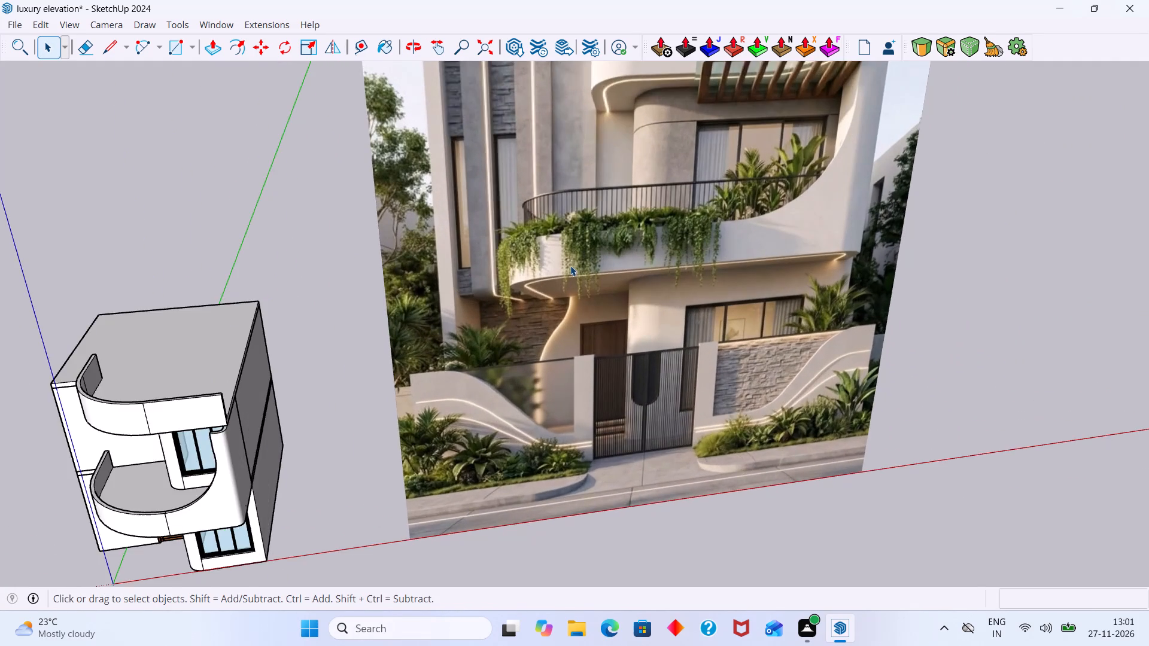
scroll(570, 266, up, 1)
scroll(570, 266, down, 8)
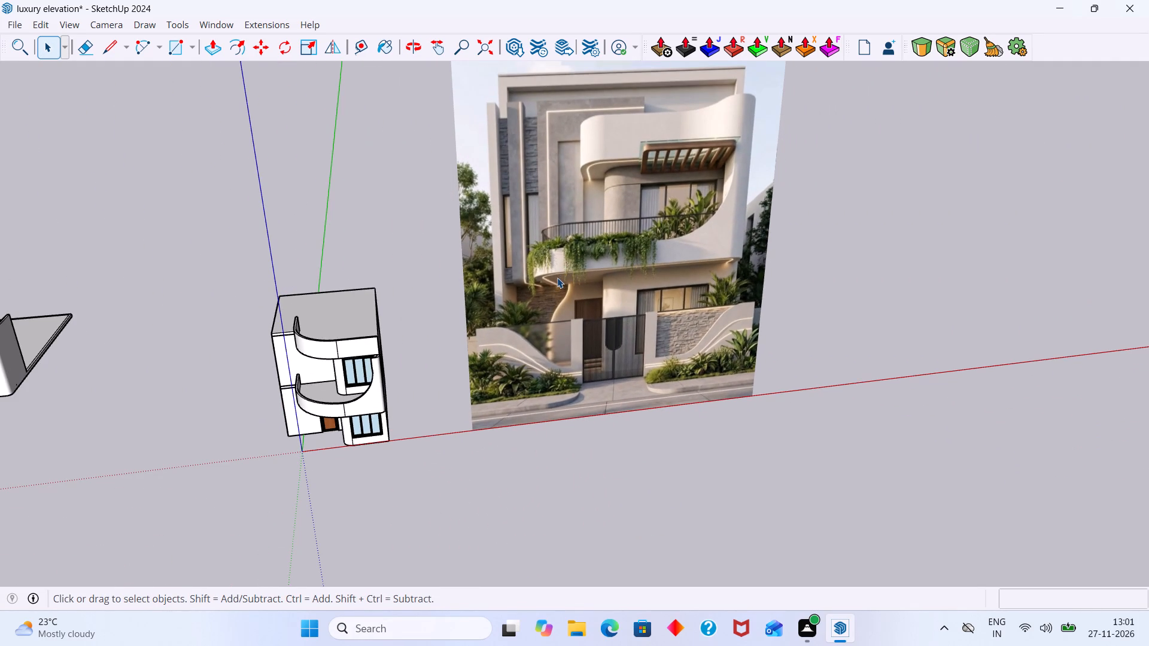
Examine where the roof parapet's straight end meets the rounded side wall, and compare it with the reference image.
scroll(370, 363, up, 15)
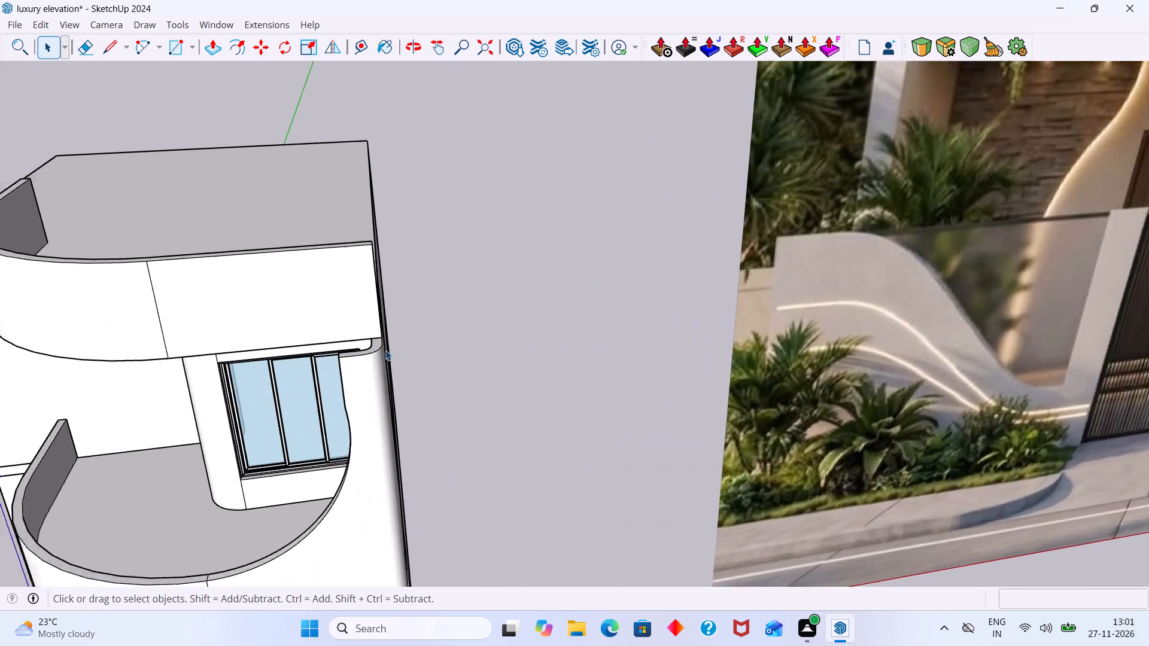
scroll(385, 350, up, 4)
middle_drag(373, 355, 537, 307)
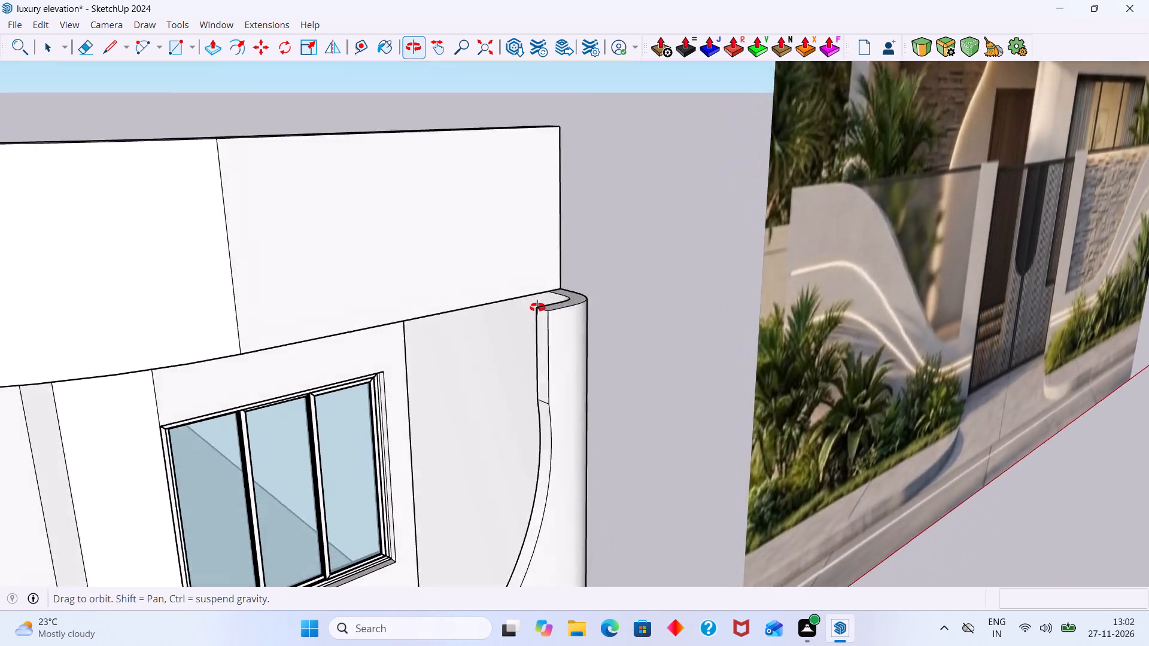
middle_drag(537, 307, 226, 410)
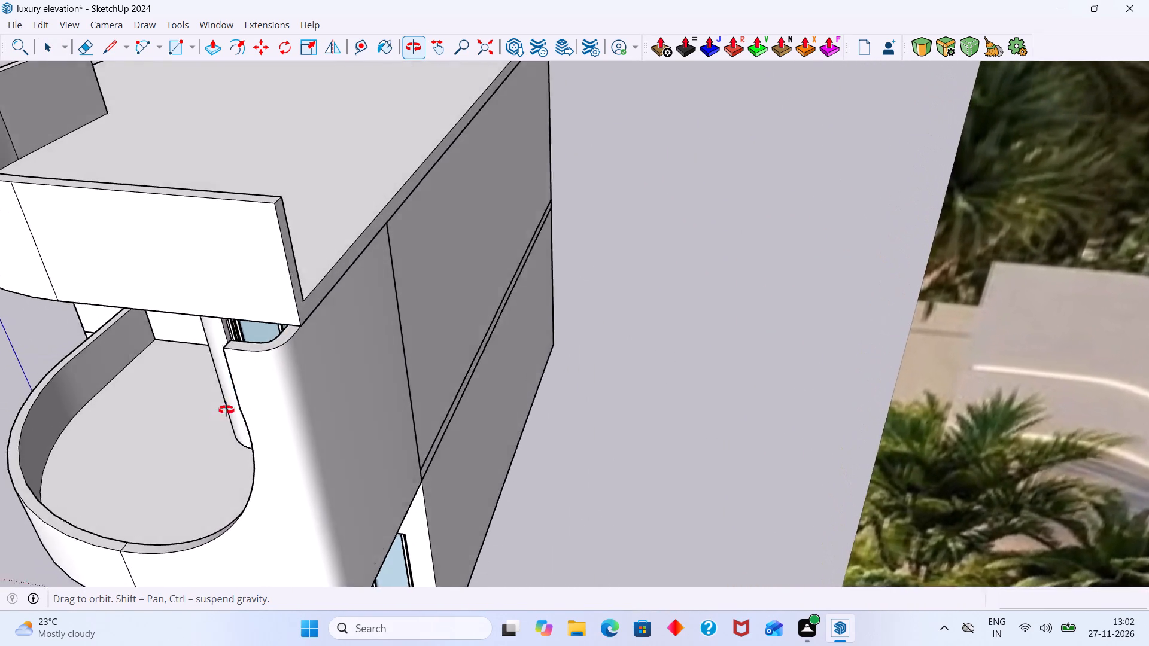
middle_drag(226, 410, 169, 425)
scroll(276, 367, down, 9)
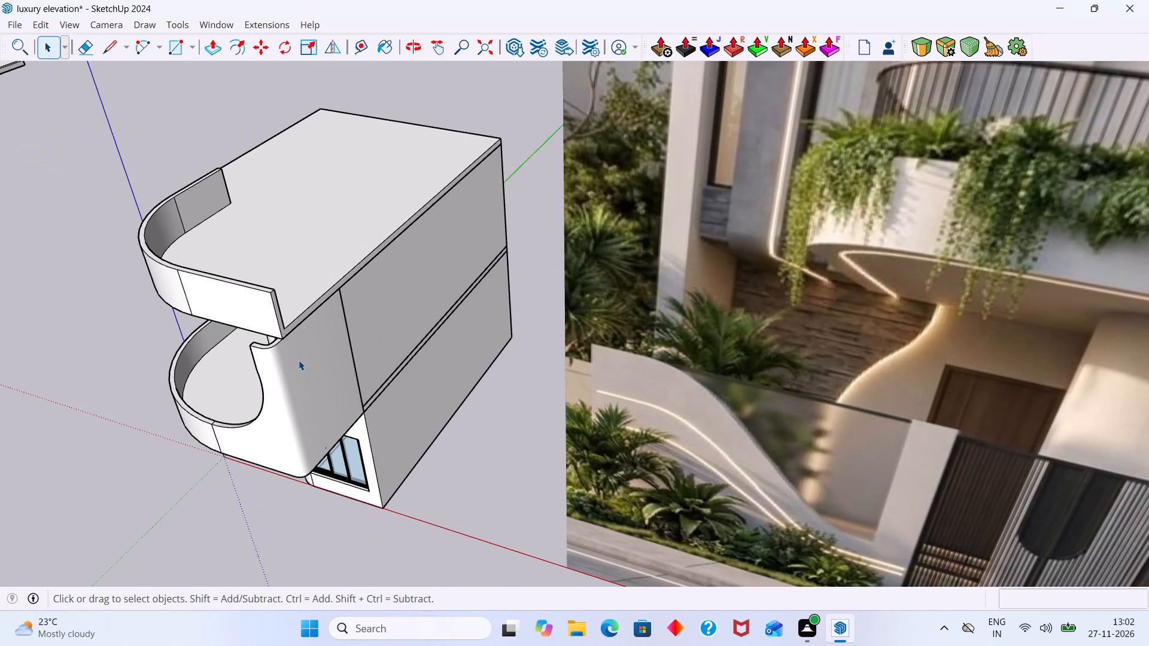
scroll(299, 360, down, 6)
middle_drag(307, 371, 327, 457)
scroll(327, 449, down, 3)
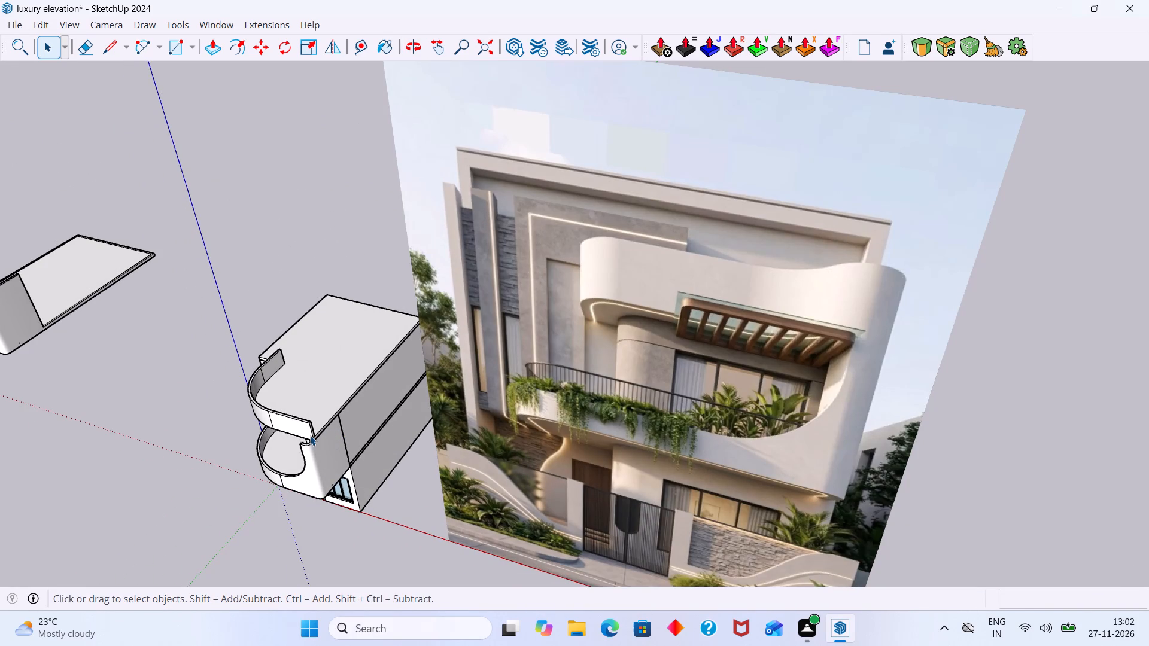
scroll(309, 435, up, 1)
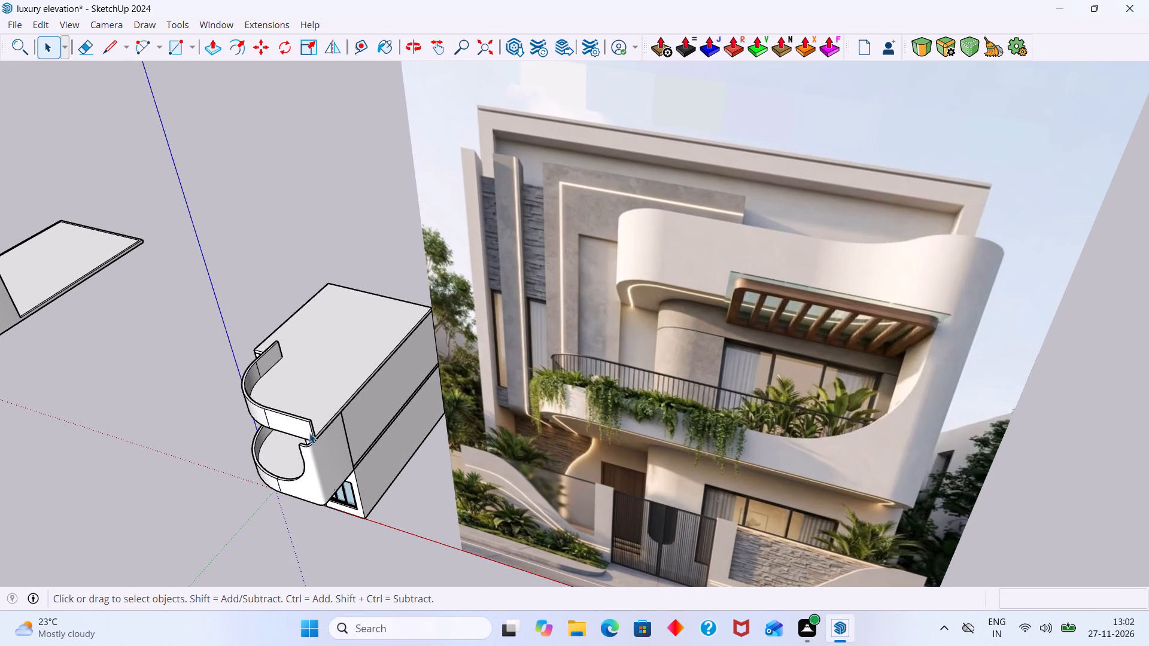
scroll(316, 432, up, 1)
scroll(316, 432, down, 1)
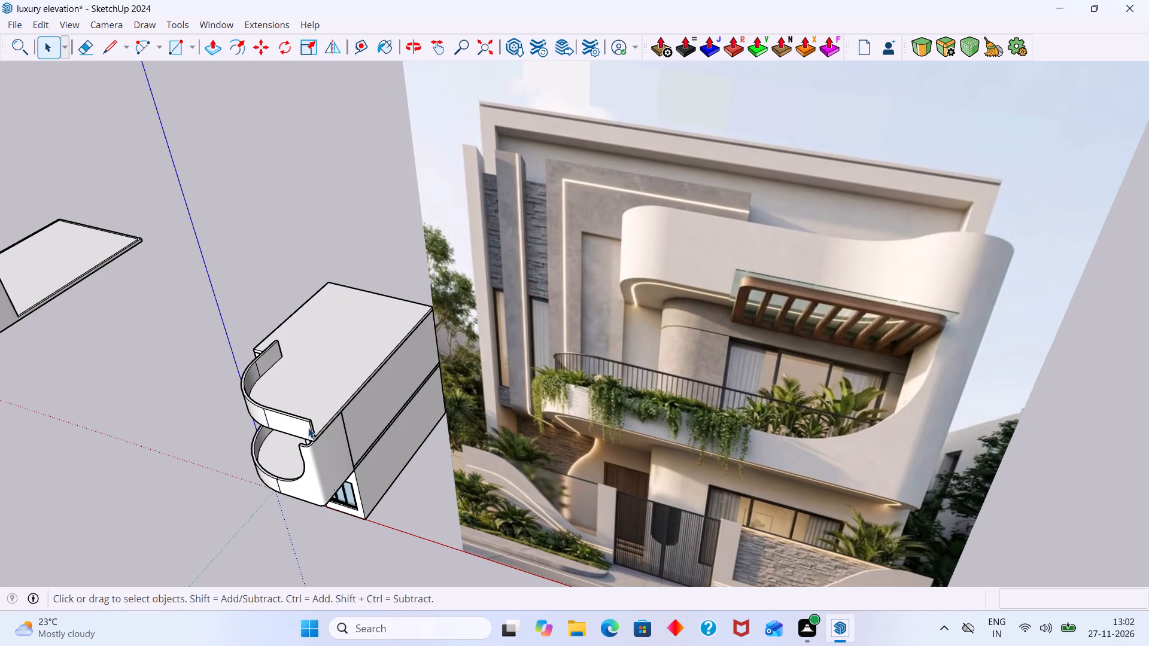
middle_drag(307, 423, 298, 361)
scroll(306, 380, up, 4)
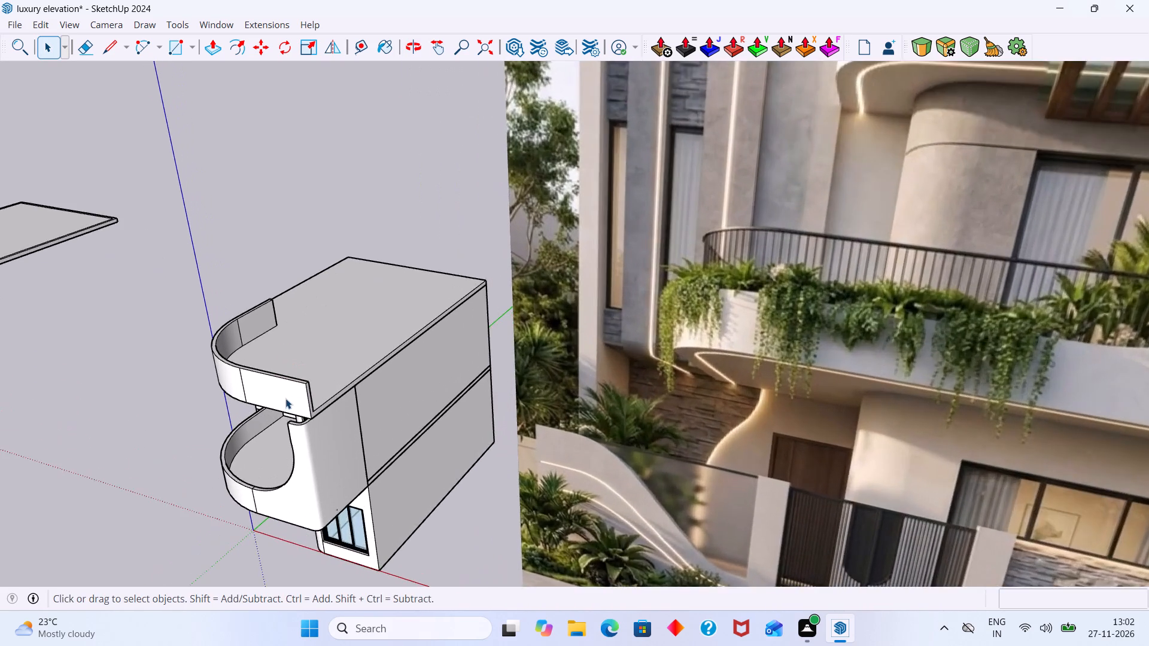
scroll(288, 398, up, 10)
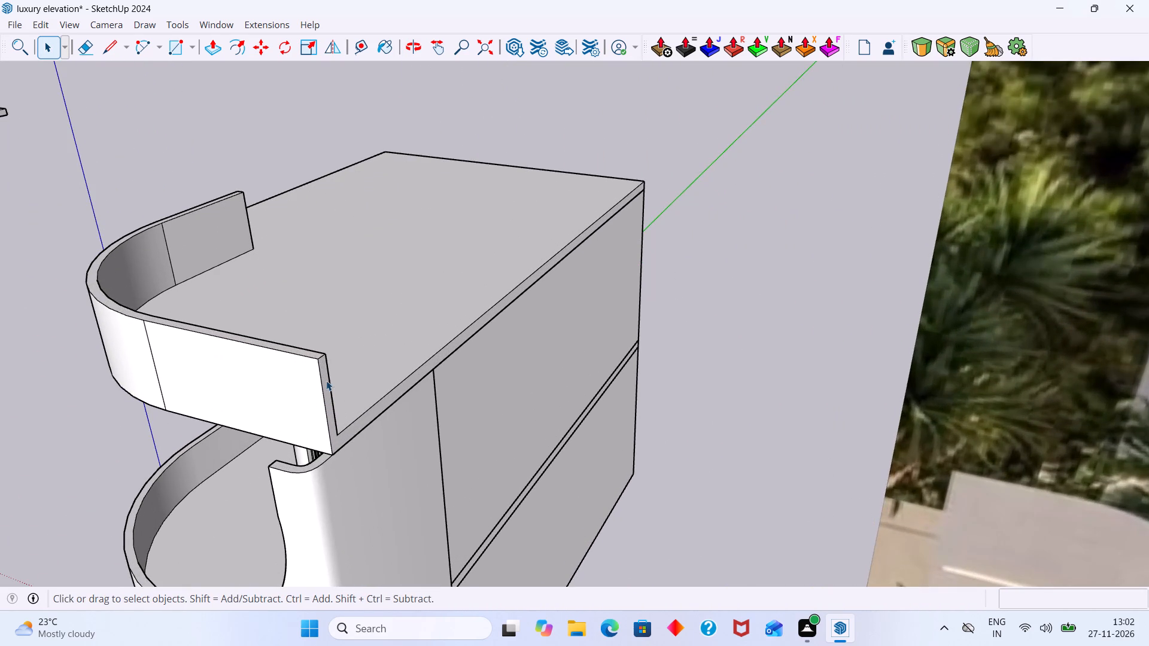
scroll(326, 377, up, 2)
scroll(326, 376, down, 8)
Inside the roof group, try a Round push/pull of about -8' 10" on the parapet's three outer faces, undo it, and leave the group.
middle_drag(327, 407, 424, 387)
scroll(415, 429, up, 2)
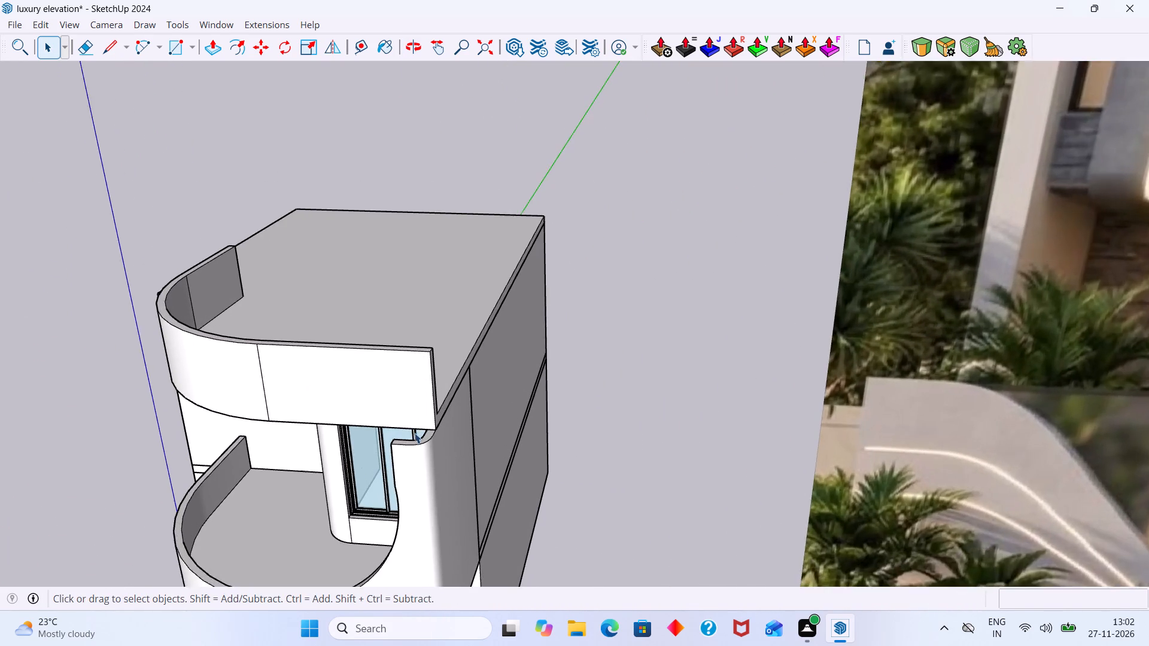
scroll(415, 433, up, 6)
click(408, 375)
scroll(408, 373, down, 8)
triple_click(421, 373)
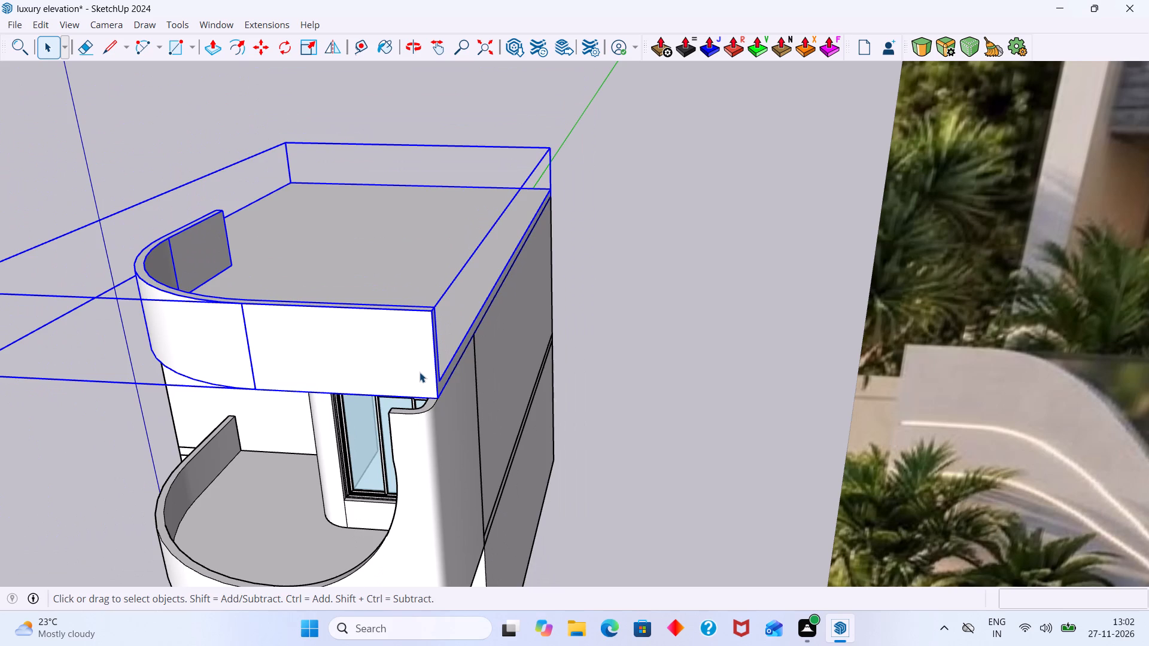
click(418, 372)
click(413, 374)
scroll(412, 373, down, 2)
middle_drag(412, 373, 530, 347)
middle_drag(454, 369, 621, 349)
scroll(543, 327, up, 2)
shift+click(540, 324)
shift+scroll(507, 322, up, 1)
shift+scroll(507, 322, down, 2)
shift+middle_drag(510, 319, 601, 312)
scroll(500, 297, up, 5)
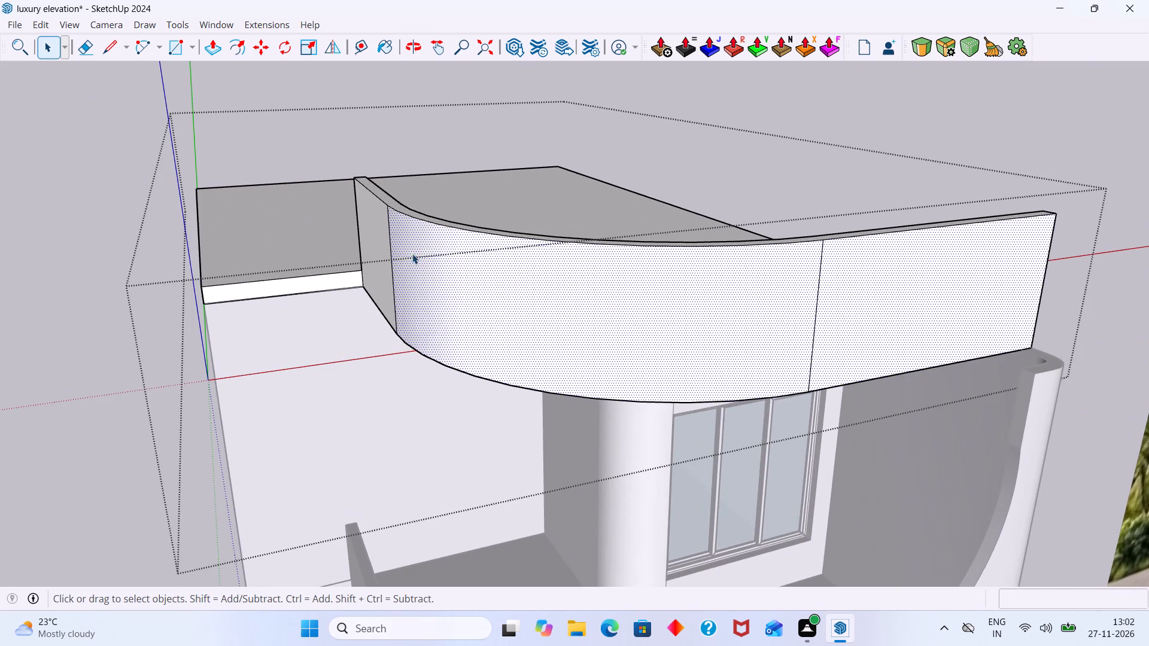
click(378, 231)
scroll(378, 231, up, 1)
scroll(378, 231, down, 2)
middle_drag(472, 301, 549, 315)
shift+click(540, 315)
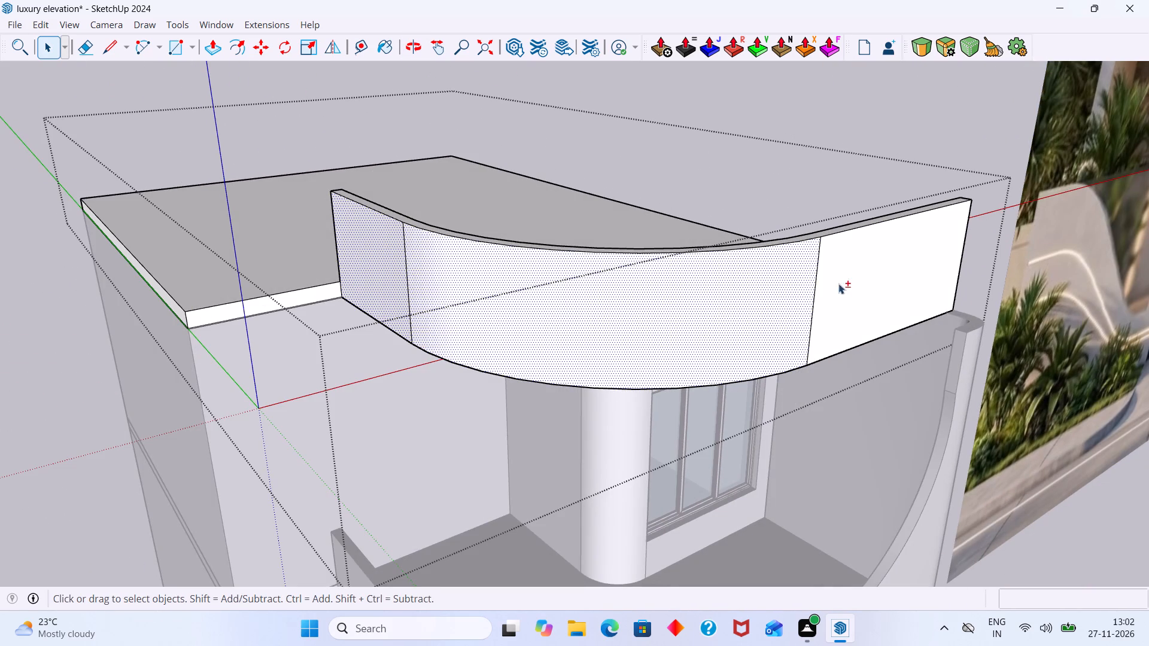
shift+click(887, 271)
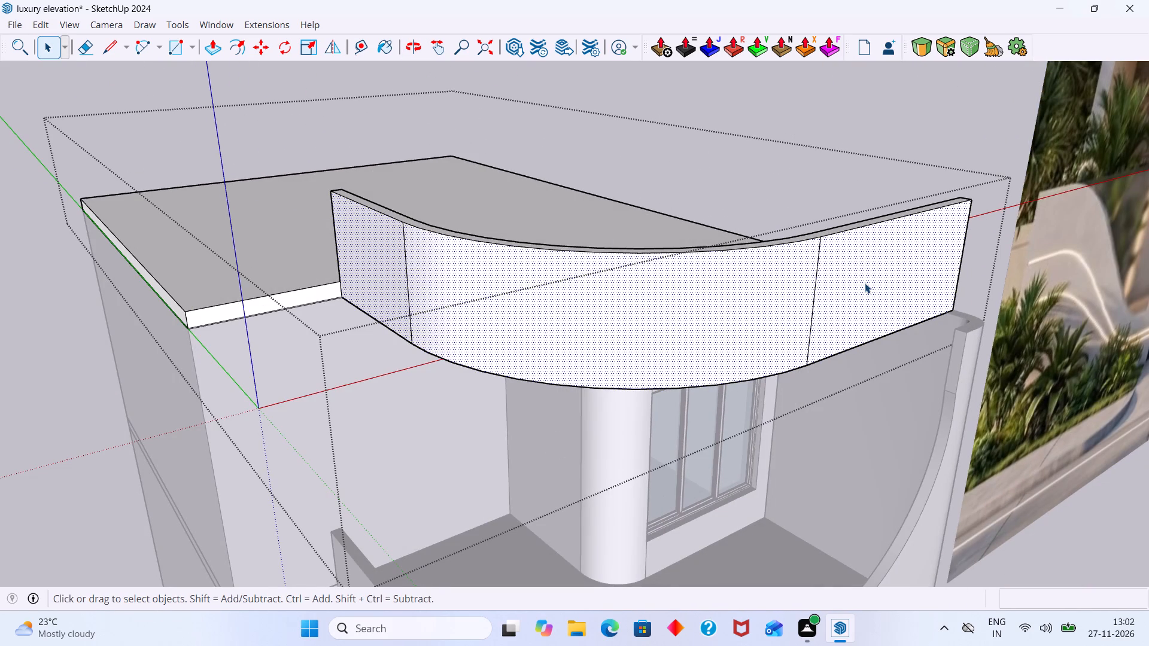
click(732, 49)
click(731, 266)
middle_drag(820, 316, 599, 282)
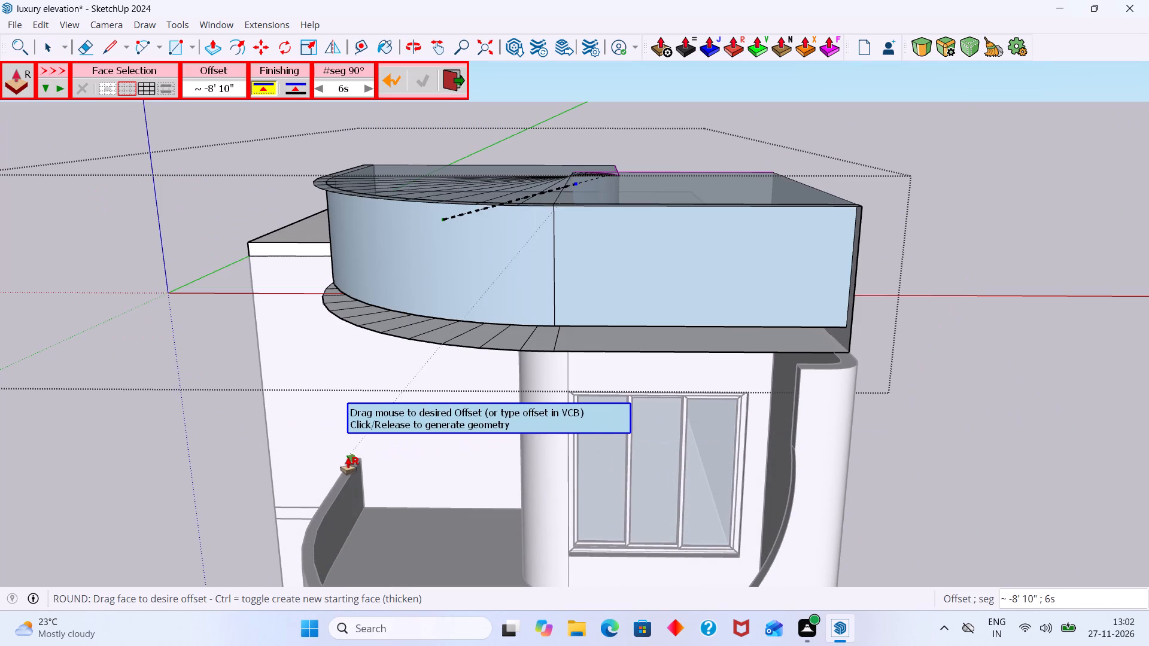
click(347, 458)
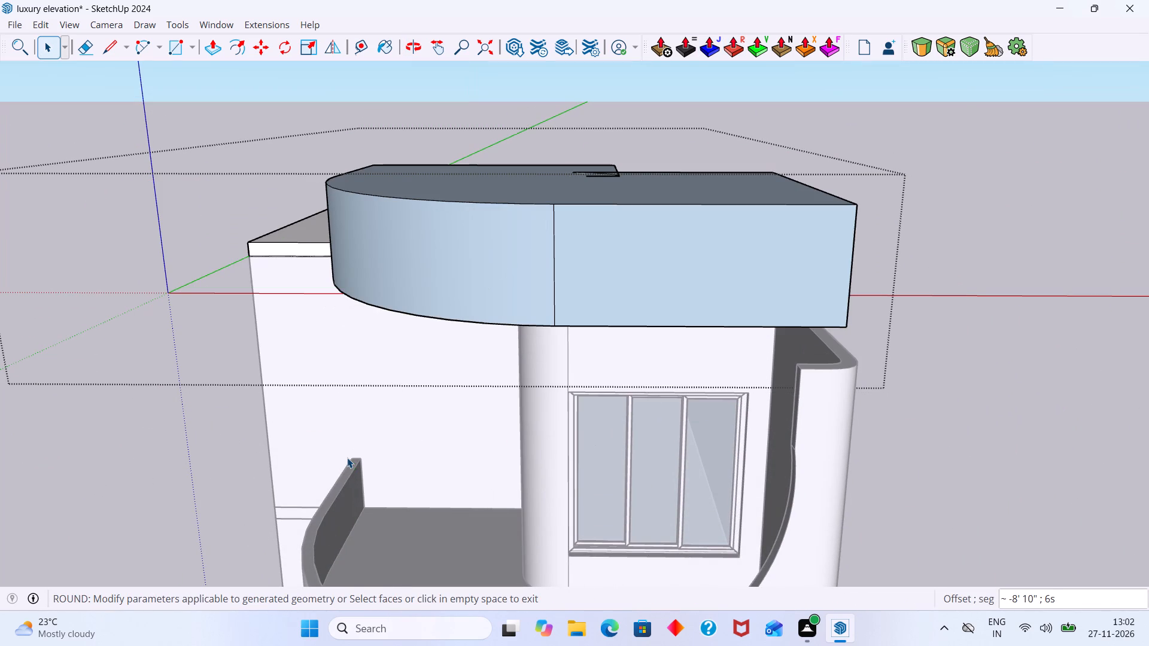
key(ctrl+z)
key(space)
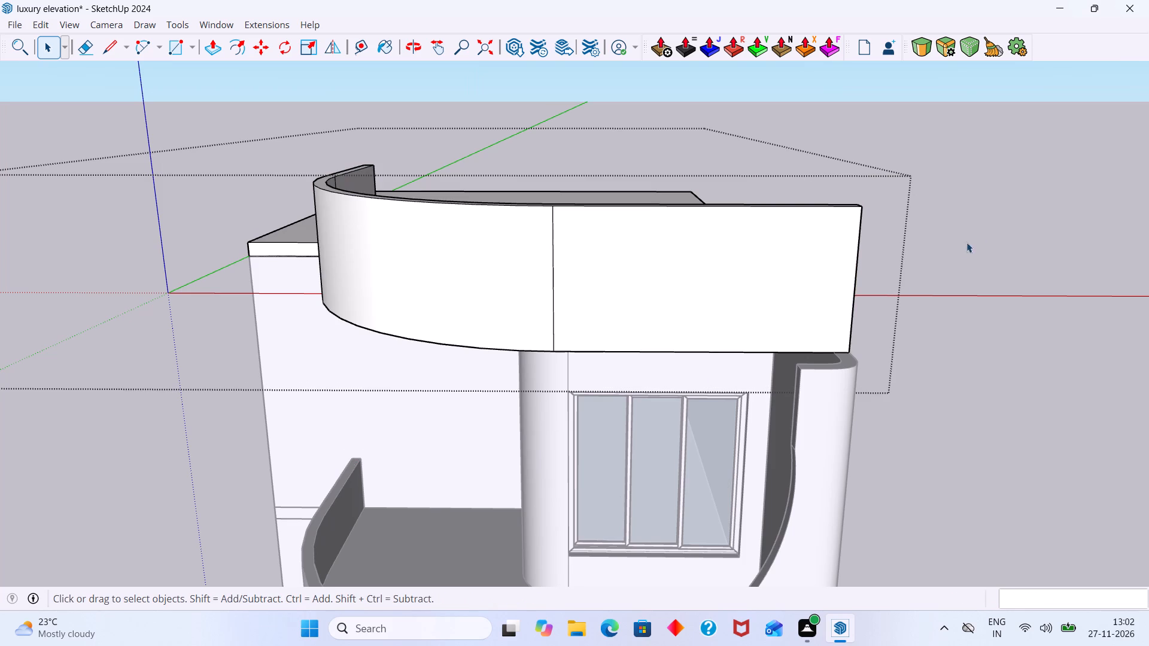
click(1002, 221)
Inspect the parapet and its end above the side wall from several angles against the reference elevation.
scroll(845, 277, down, 7)
middle_drag(853, 300, 881, 460)
scroll(718, 433, up, 2)
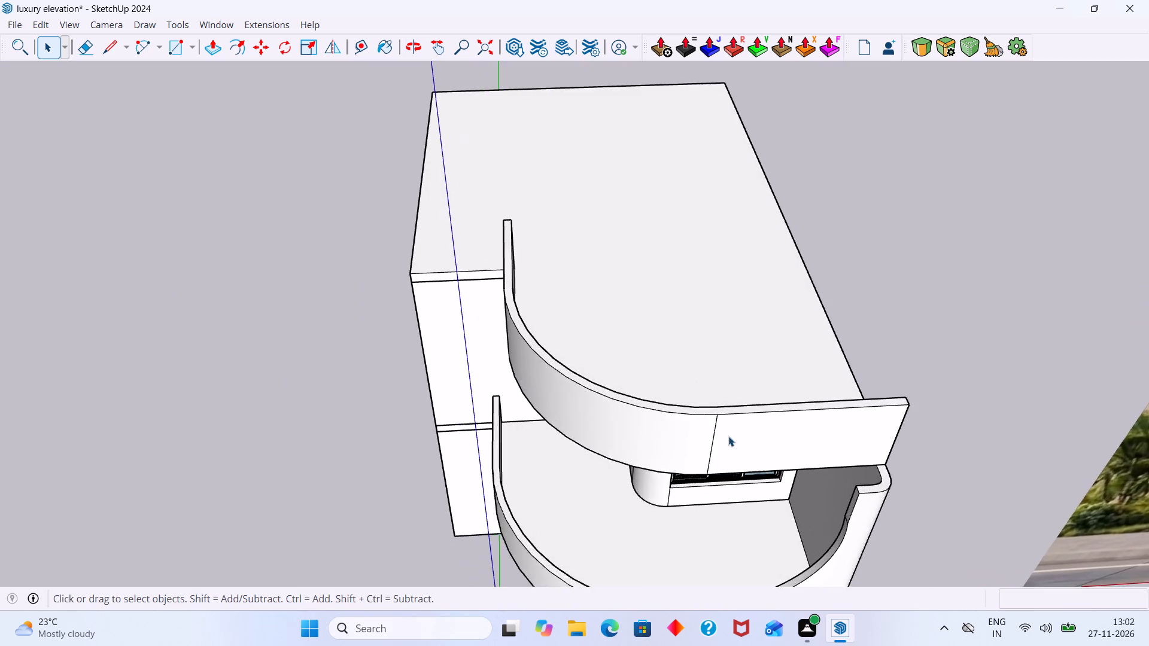
scroll(728, 436, up, 1)
middle_drag(831, 427, 458, 286)
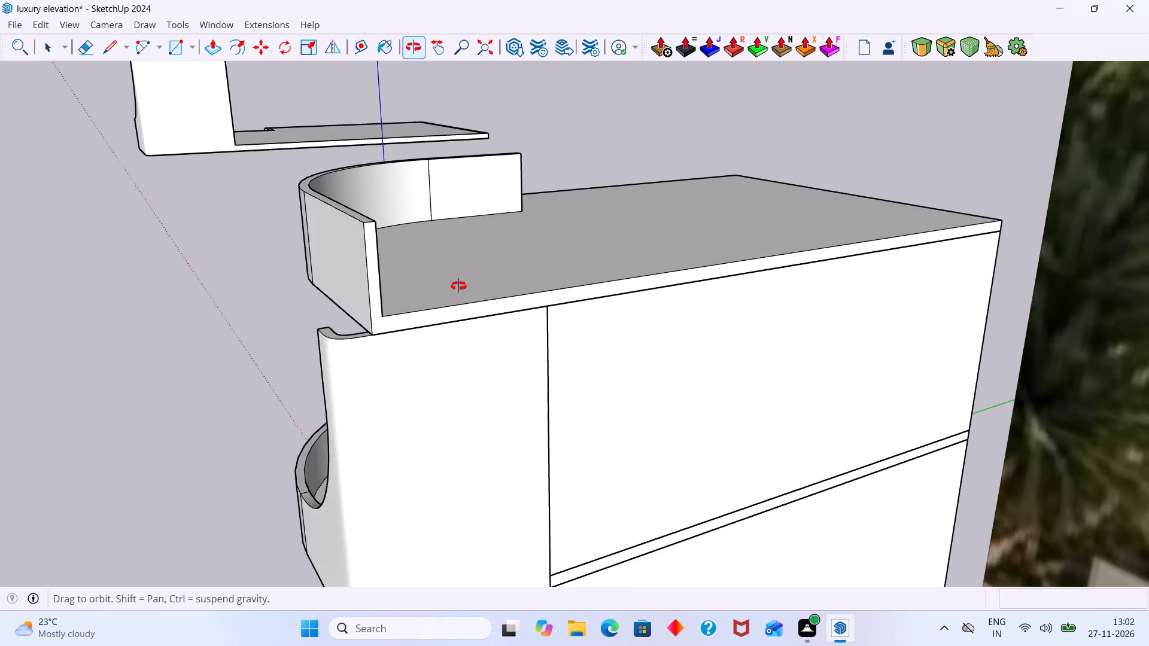
middle_drag(458, 286, 454, 287)
scroll(408, 302, up, 1)
scroll(345, 328, up, 2)
scroll(343, 334, down, 5)
middle_drag(350, 341, 456, 394)
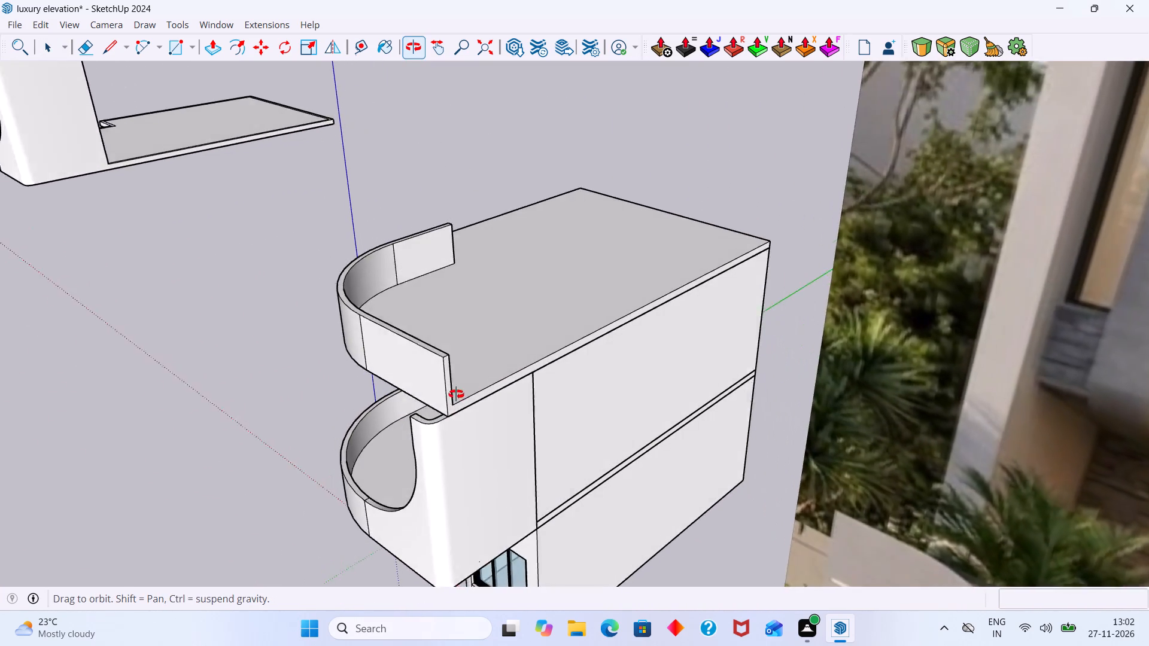
middle_drag(456, 394, 466, 397)
scroll(467, 392, down, 16)
middle_drag(522, 388, 699, 379)
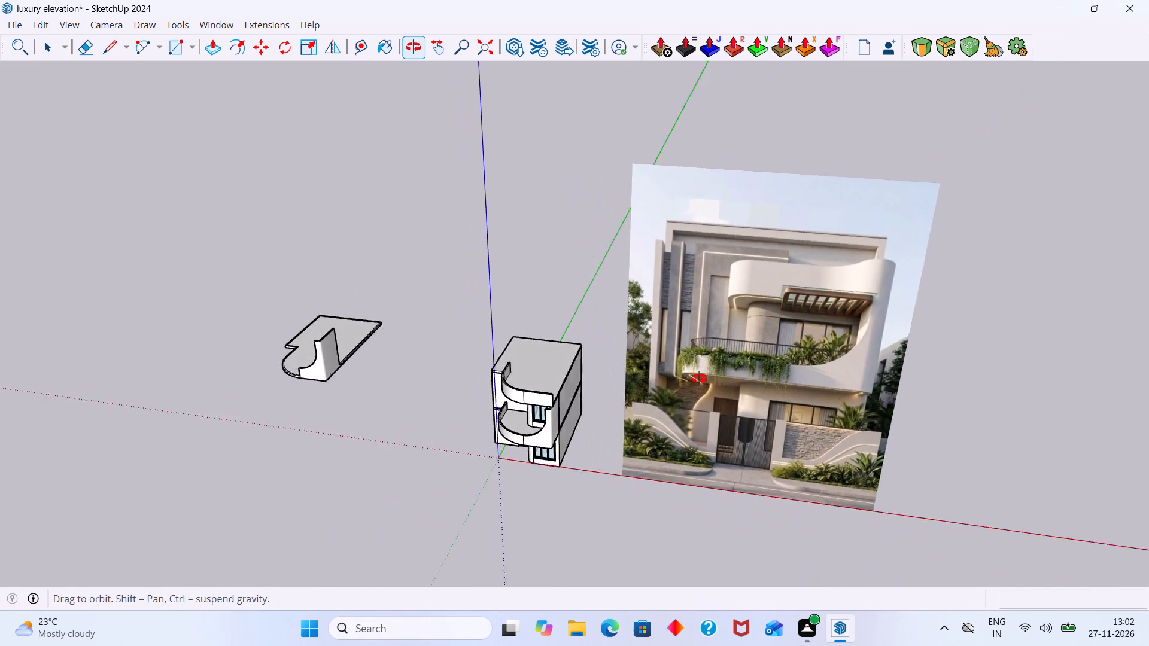
middle_drag(699, 379, 785, 318)
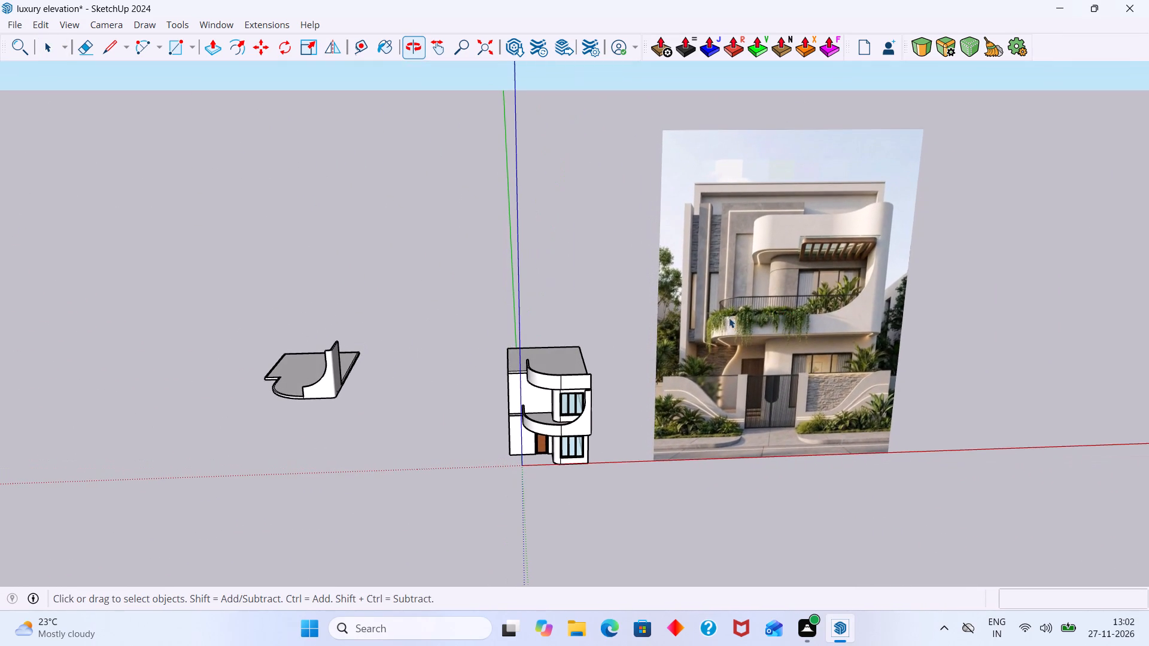
scroll(670, 335, up, 4)
scroll(542, 423, up, 3)
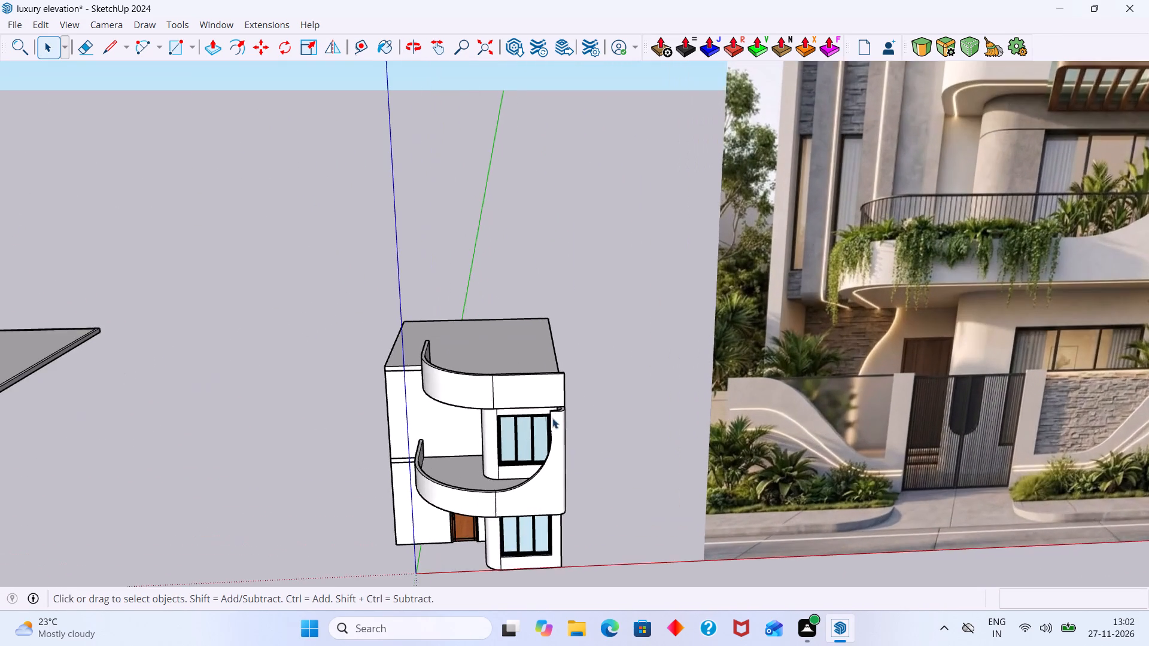
scroll(552, 418, up, 7)
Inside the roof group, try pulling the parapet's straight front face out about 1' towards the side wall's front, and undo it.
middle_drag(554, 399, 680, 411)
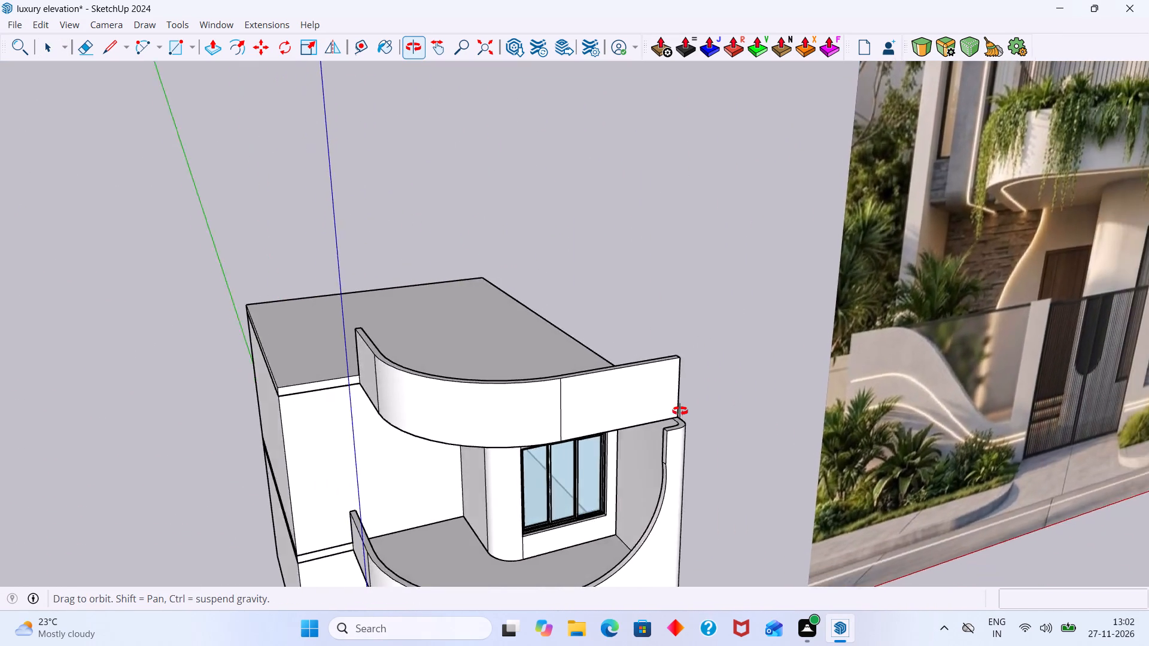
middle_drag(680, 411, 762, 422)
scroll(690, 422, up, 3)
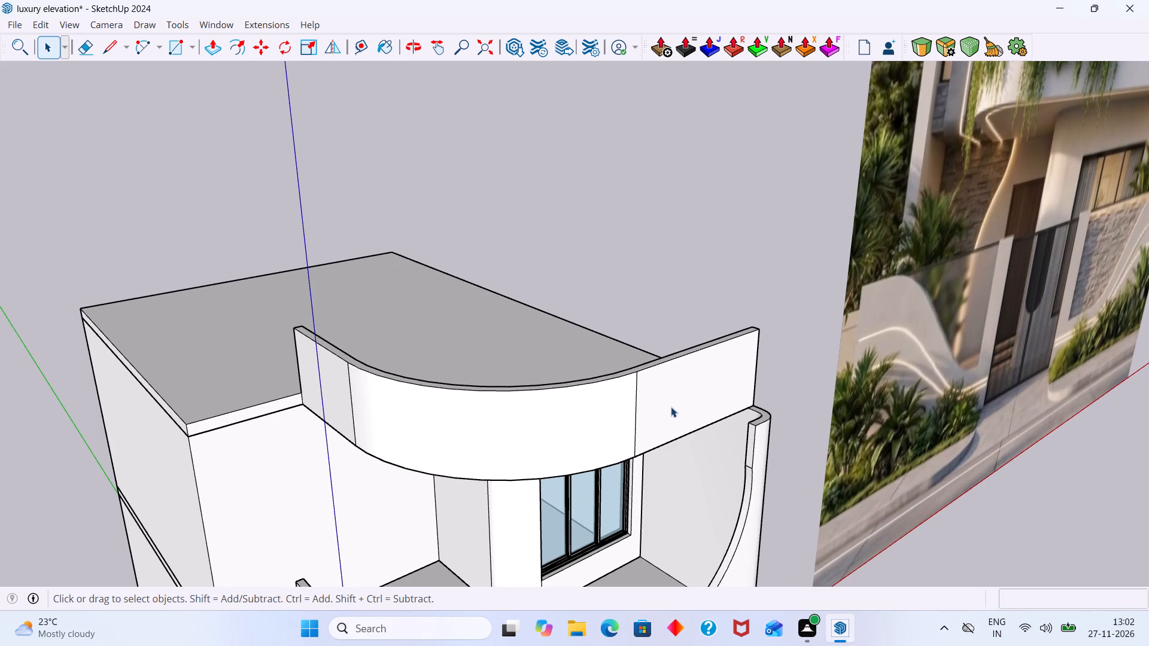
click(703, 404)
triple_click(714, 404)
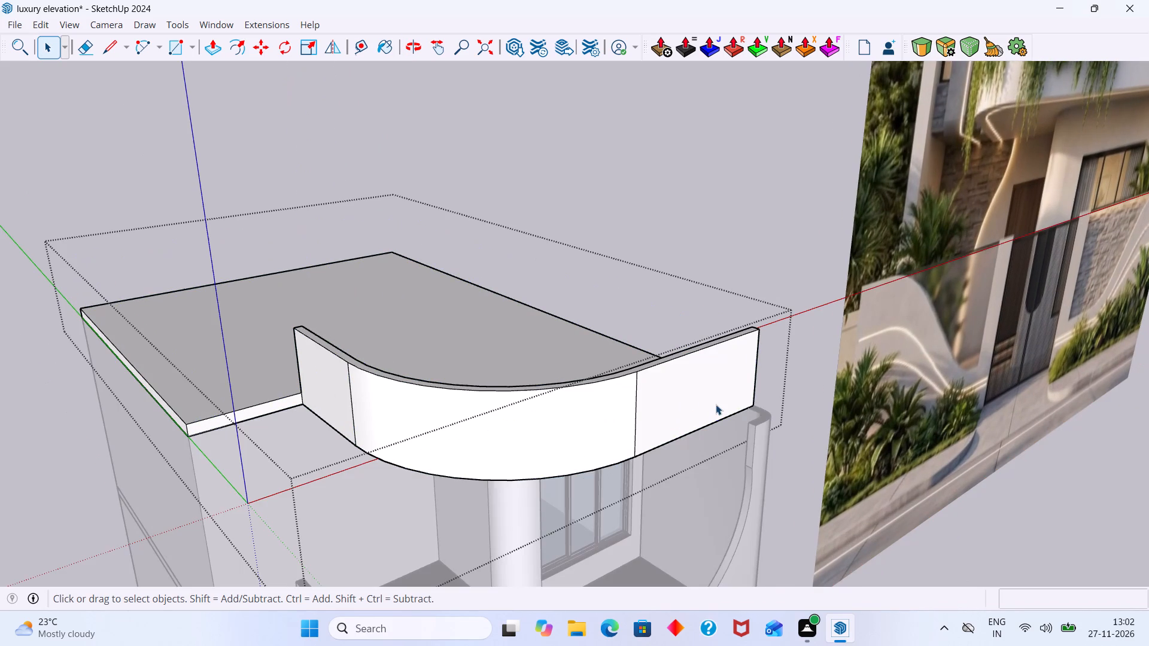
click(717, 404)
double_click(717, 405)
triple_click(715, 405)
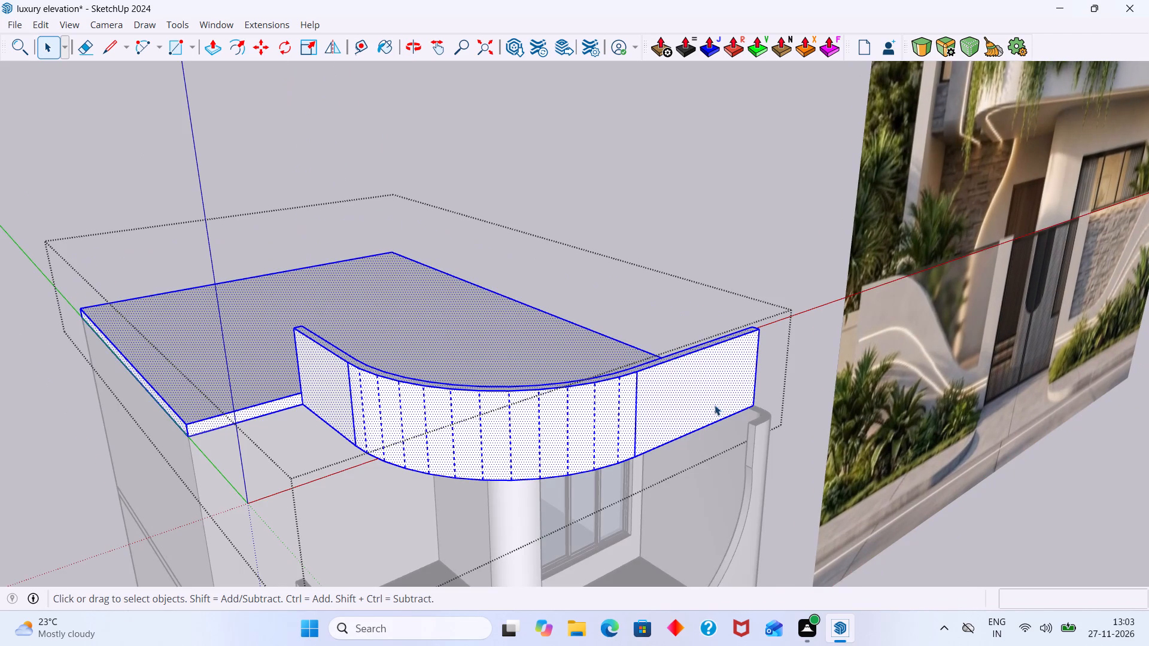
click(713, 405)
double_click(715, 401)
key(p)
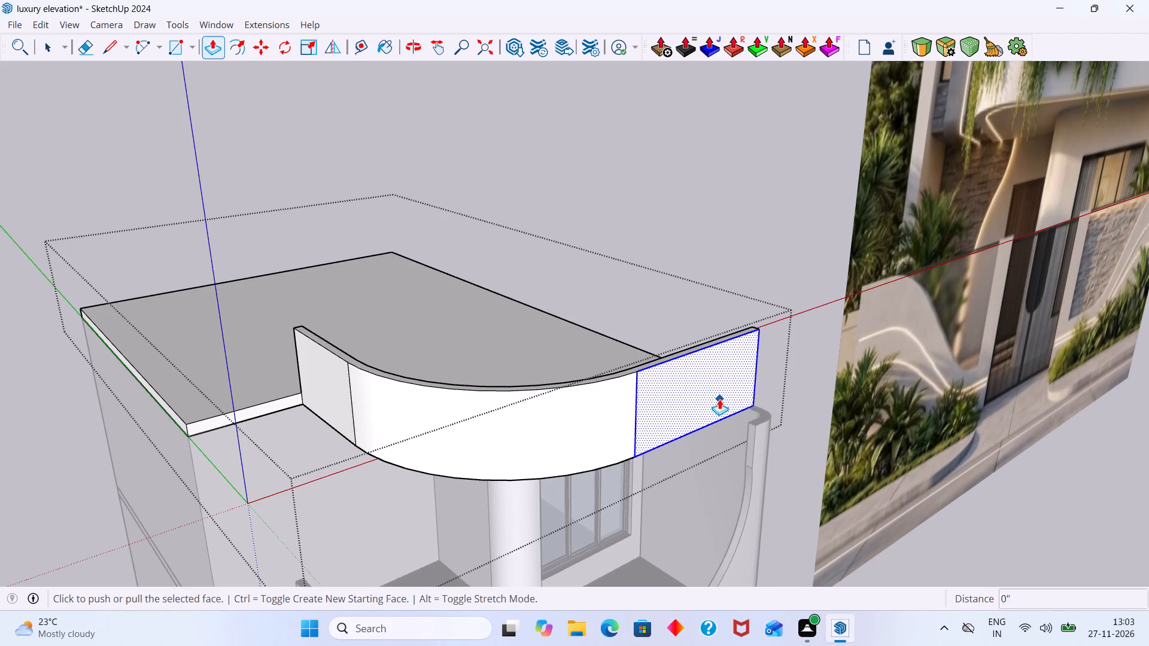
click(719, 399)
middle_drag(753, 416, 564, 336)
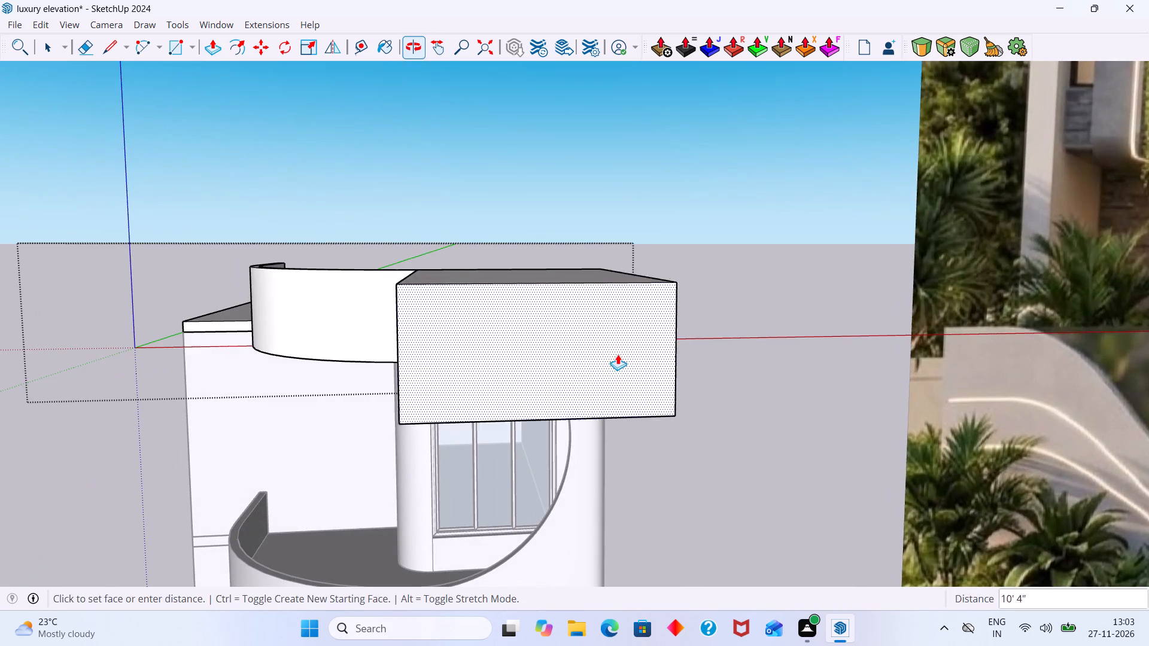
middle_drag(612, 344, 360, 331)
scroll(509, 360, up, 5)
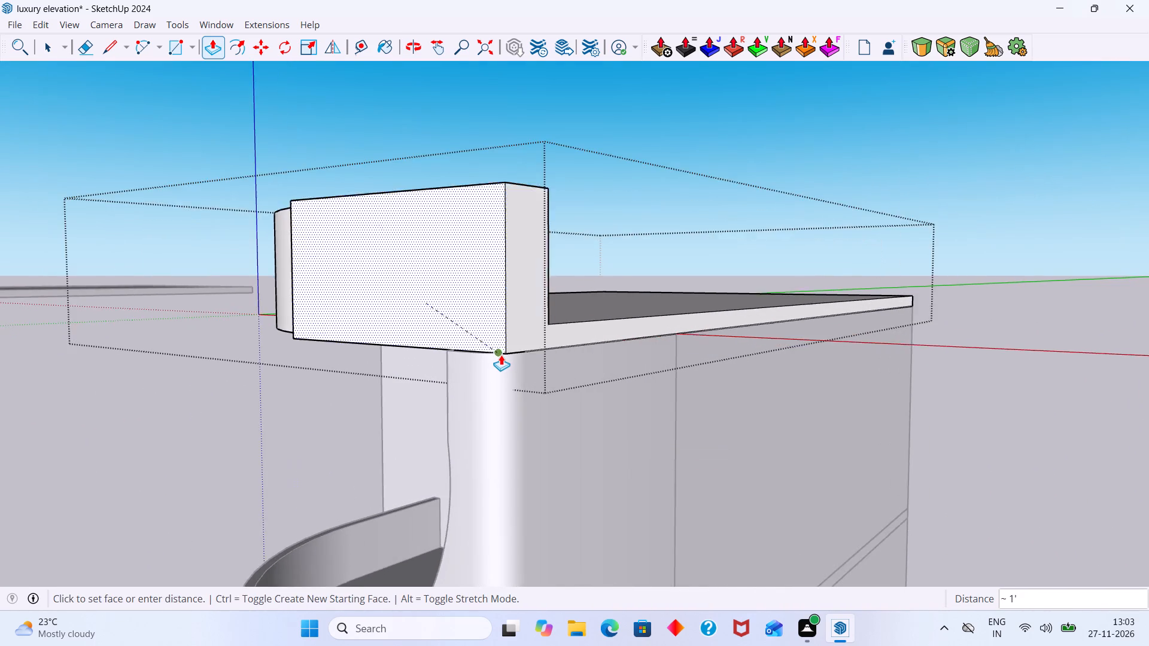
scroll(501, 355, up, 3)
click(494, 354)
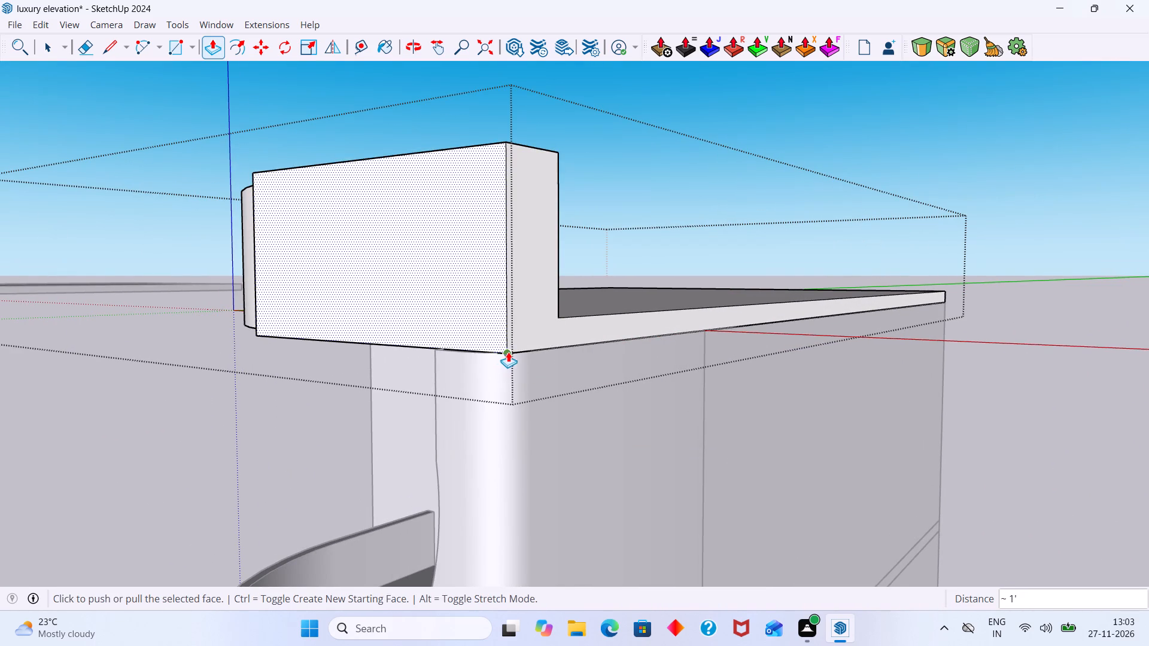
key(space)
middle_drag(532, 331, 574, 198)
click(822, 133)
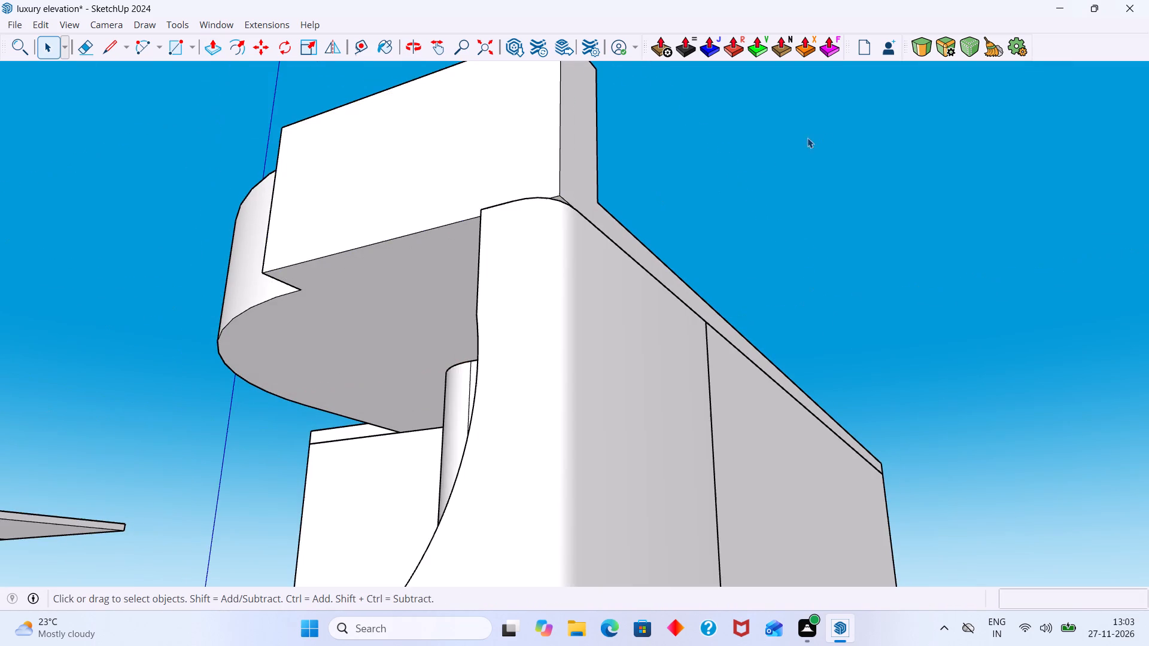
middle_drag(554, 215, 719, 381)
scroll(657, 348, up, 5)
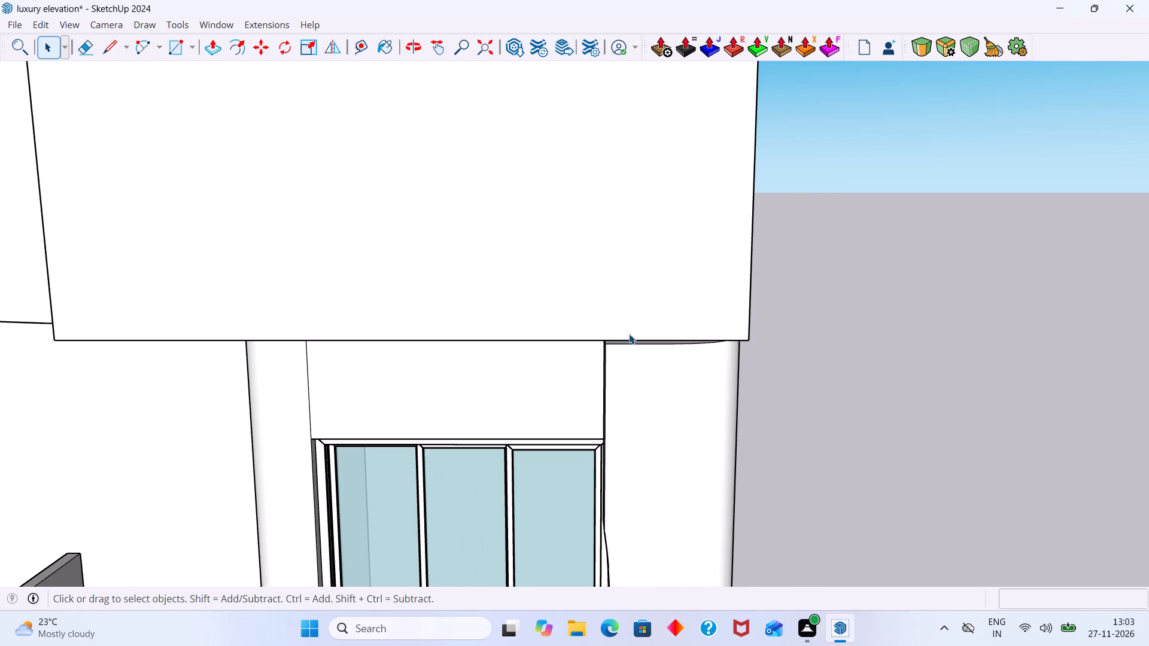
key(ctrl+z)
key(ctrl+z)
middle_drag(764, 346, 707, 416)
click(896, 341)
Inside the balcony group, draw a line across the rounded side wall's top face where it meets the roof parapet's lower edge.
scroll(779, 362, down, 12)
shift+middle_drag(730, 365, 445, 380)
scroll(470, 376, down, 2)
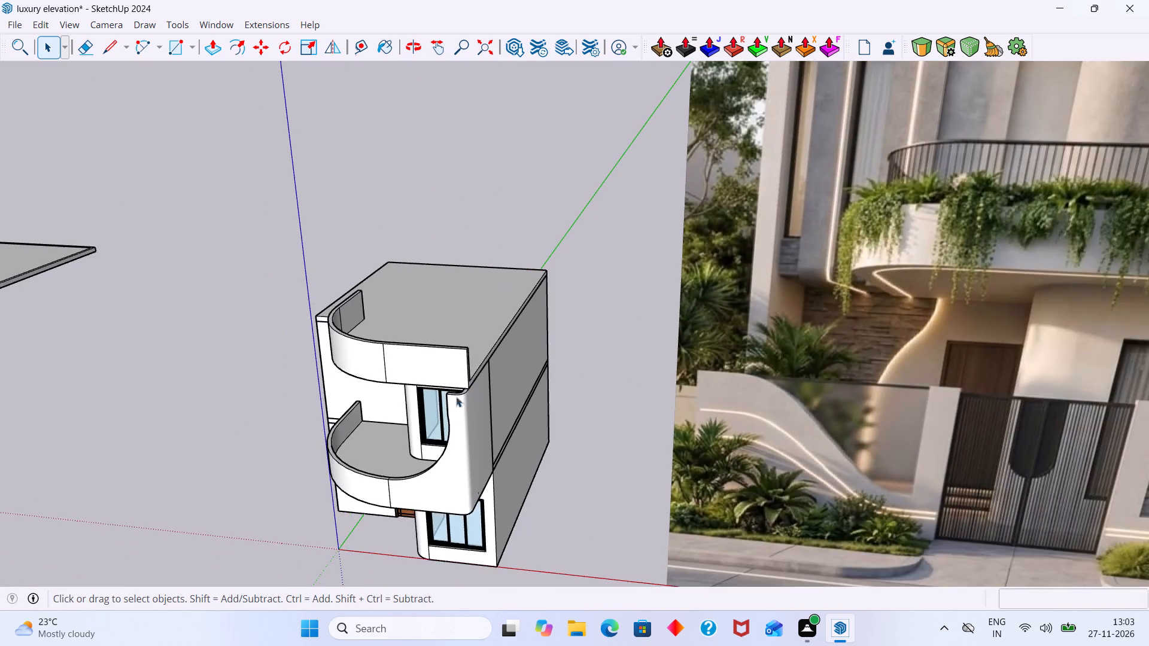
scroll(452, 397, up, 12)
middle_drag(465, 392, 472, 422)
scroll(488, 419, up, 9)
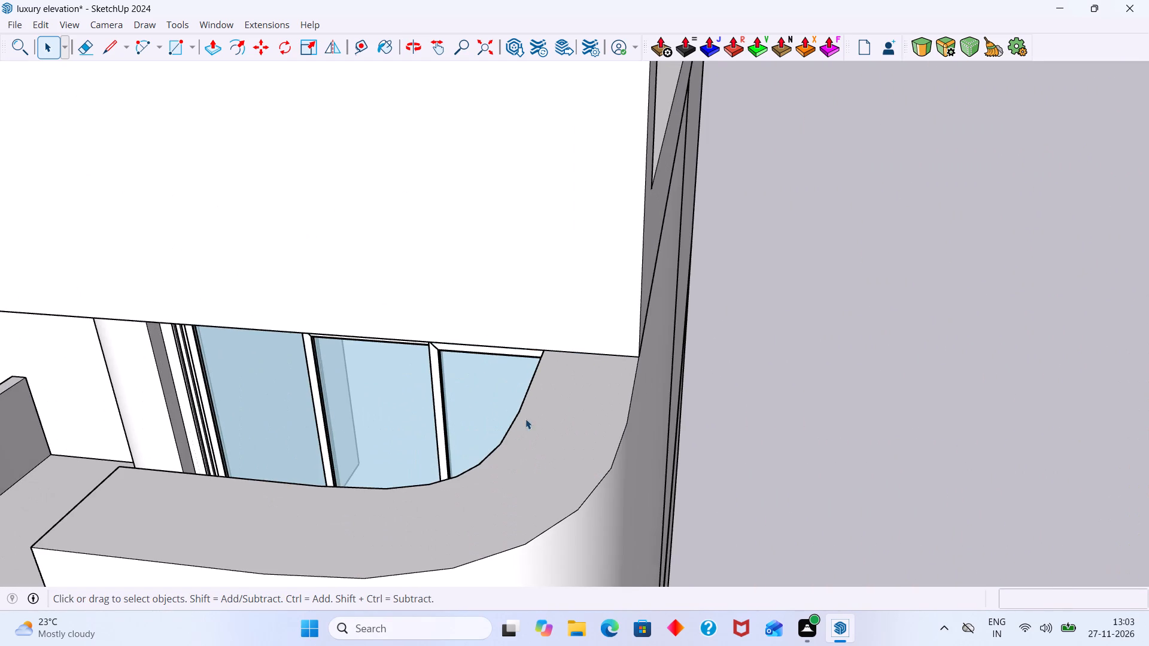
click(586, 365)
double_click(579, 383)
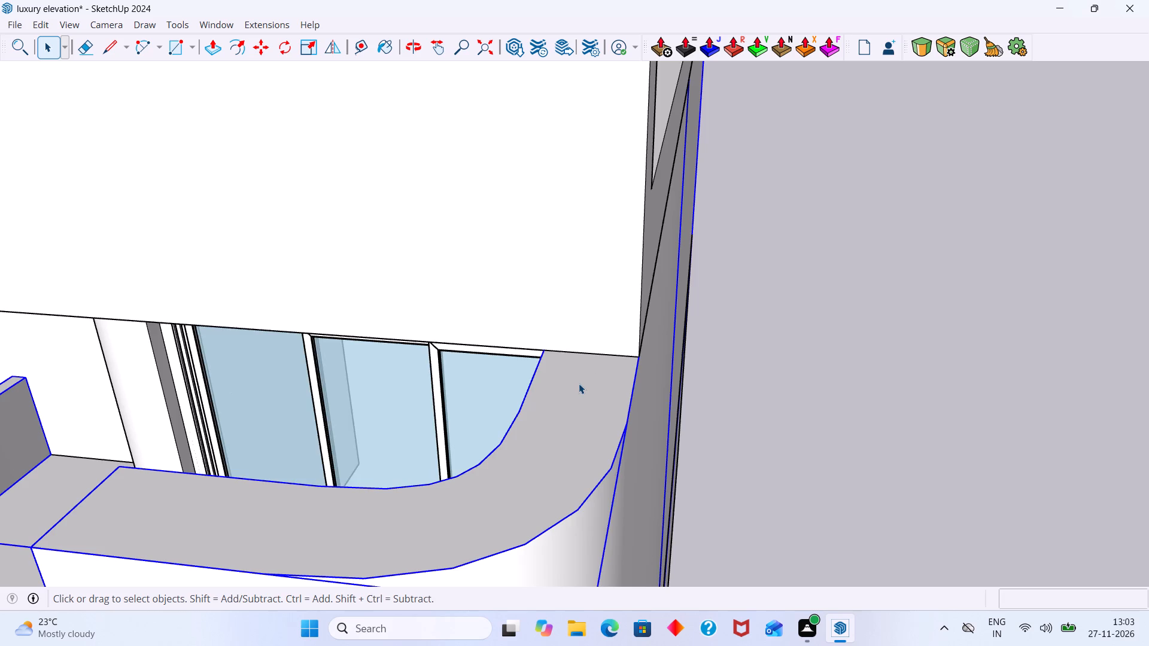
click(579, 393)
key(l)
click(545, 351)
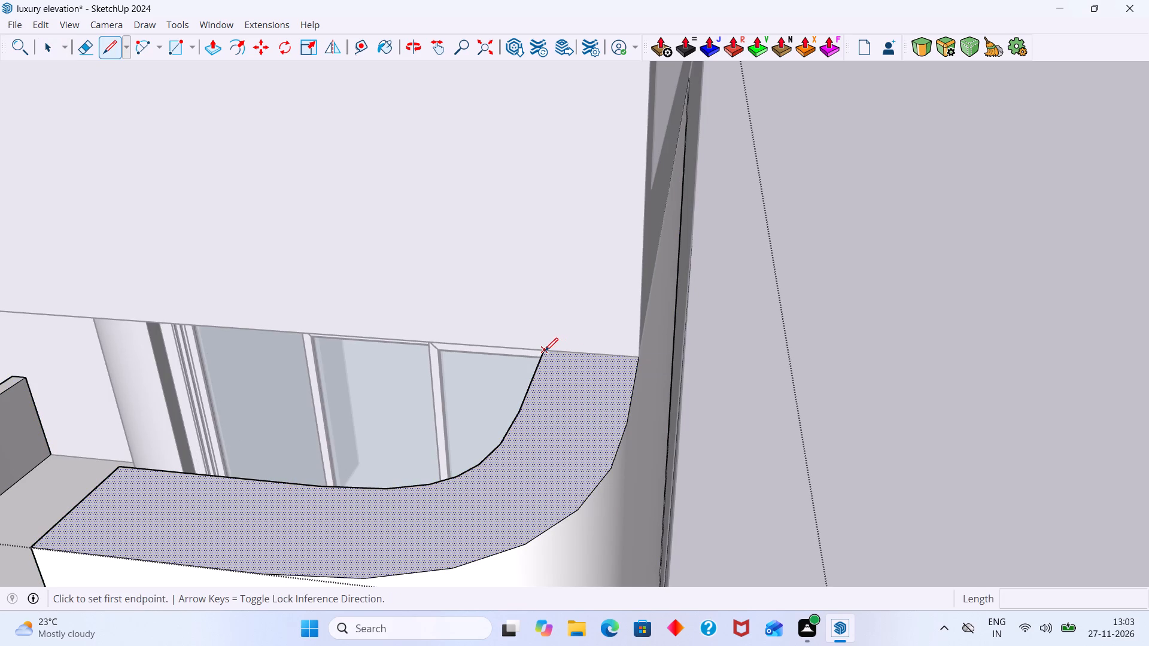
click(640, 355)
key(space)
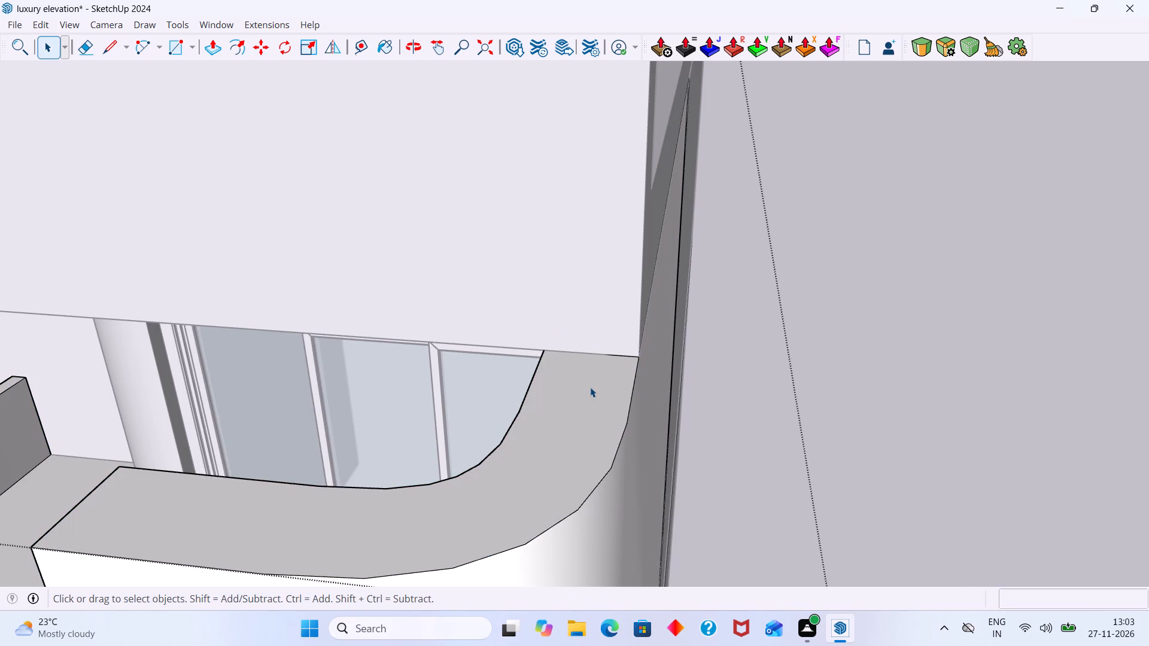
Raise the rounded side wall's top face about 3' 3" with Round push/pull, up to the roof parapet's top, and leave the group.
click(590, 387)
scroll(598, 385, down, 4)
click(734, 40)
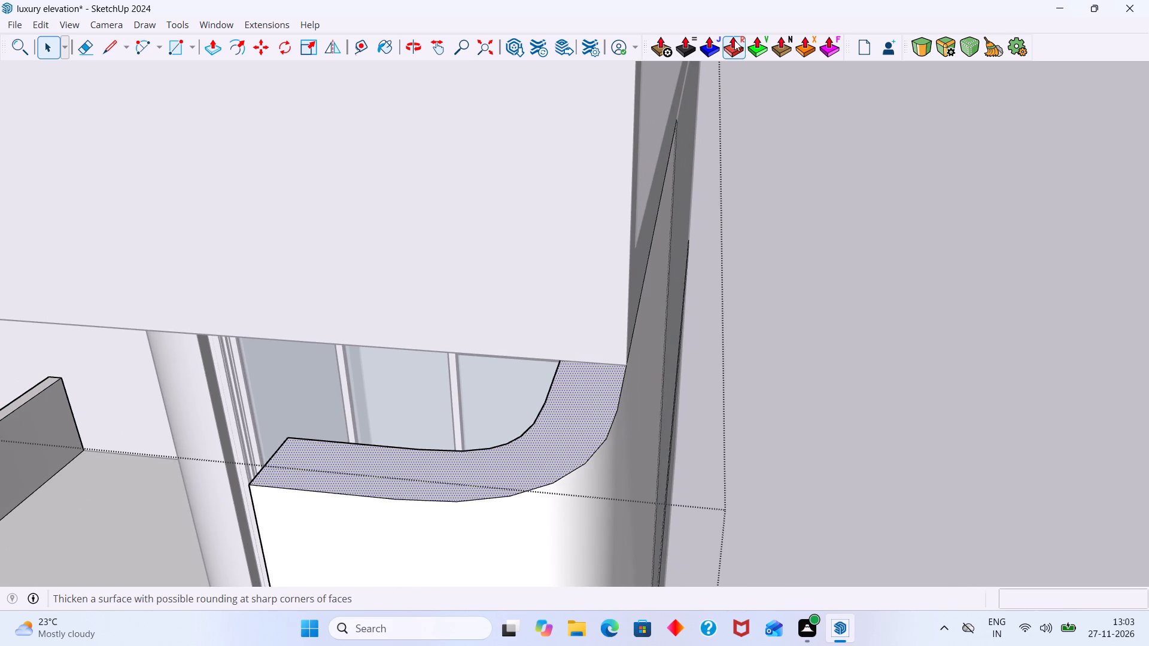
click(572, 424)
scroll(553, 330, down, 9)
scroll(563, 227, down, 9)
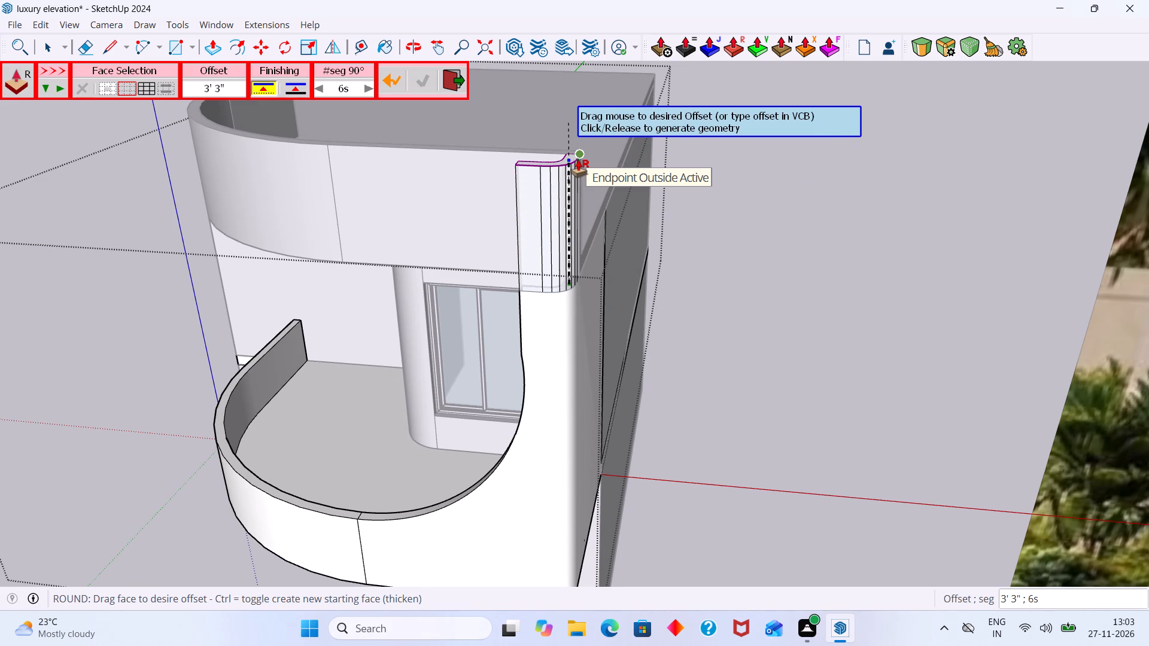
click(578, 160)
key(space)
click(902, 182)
Inspect the raised side wall and how its curved top meets the roof parapet's straight end.
scroll(748, 206, down, 7)
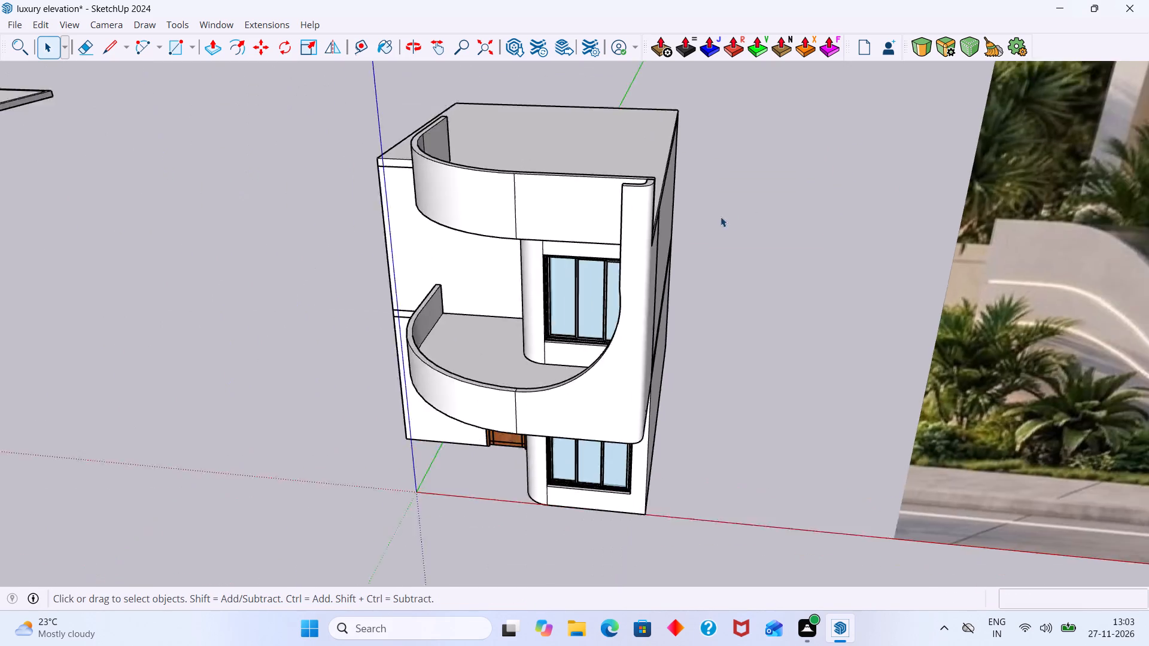
scroll(721, 217, down, 1)
middle_drag(698, 251, 811, 276)
shift+middle_drag(803, 272, 680, 337)
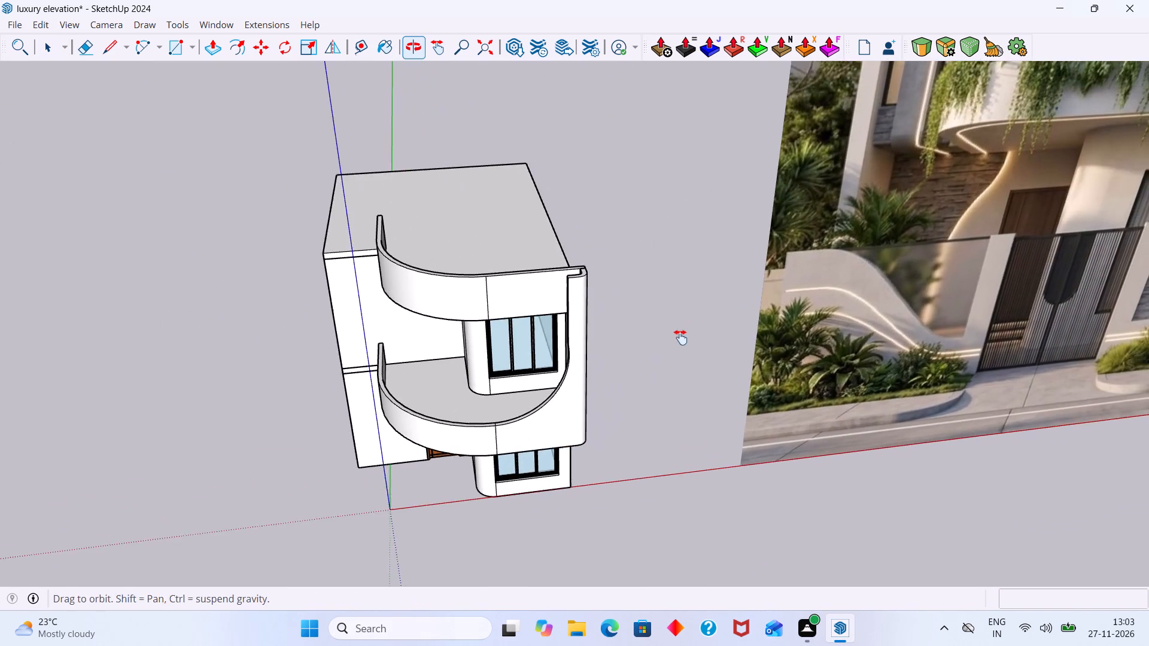
shift+middle_drag(680, 337, 680, 338)
middle_drag(592, 301, 399, 323)
scroll(467, 278, up, 7)
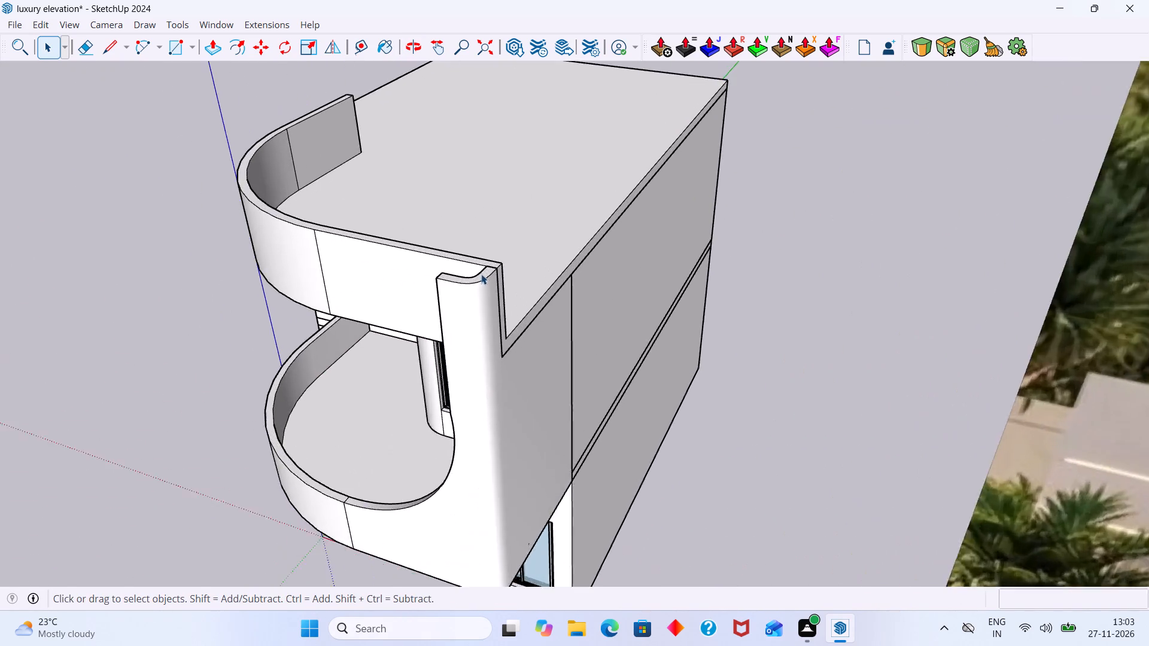
scroll(481, 274, up, 10)
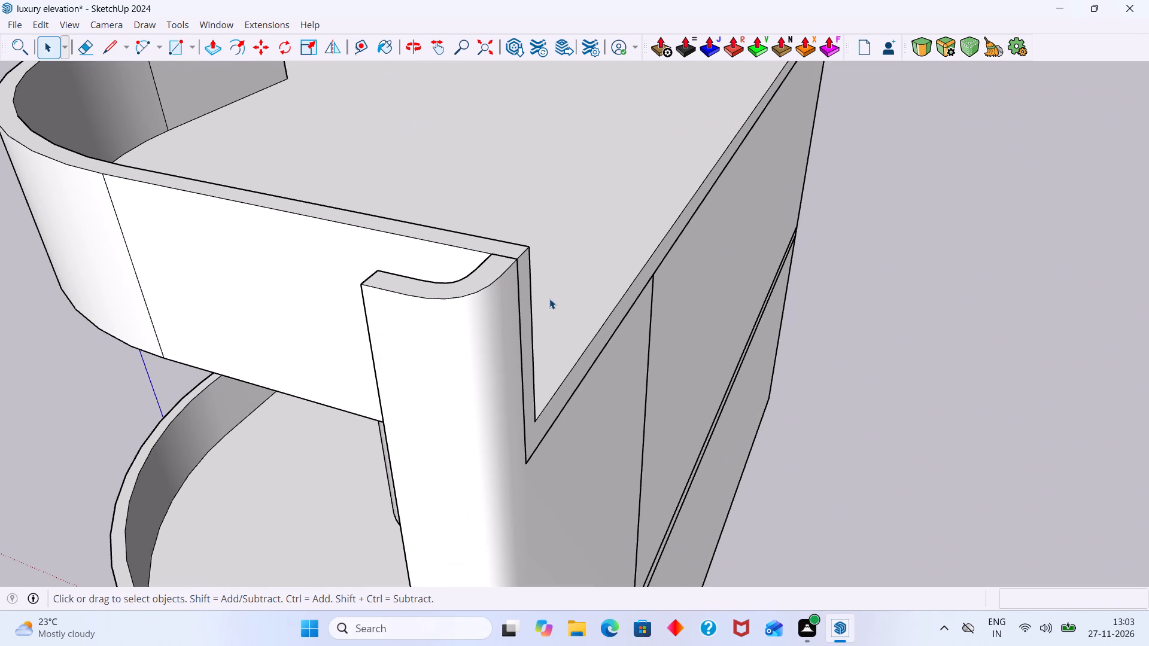
scroll(549, 298, down, 7)
scroll(543, 303, up, 2)
scroll(542, 303, down, 1)
scroll(540, 305, up, 2)
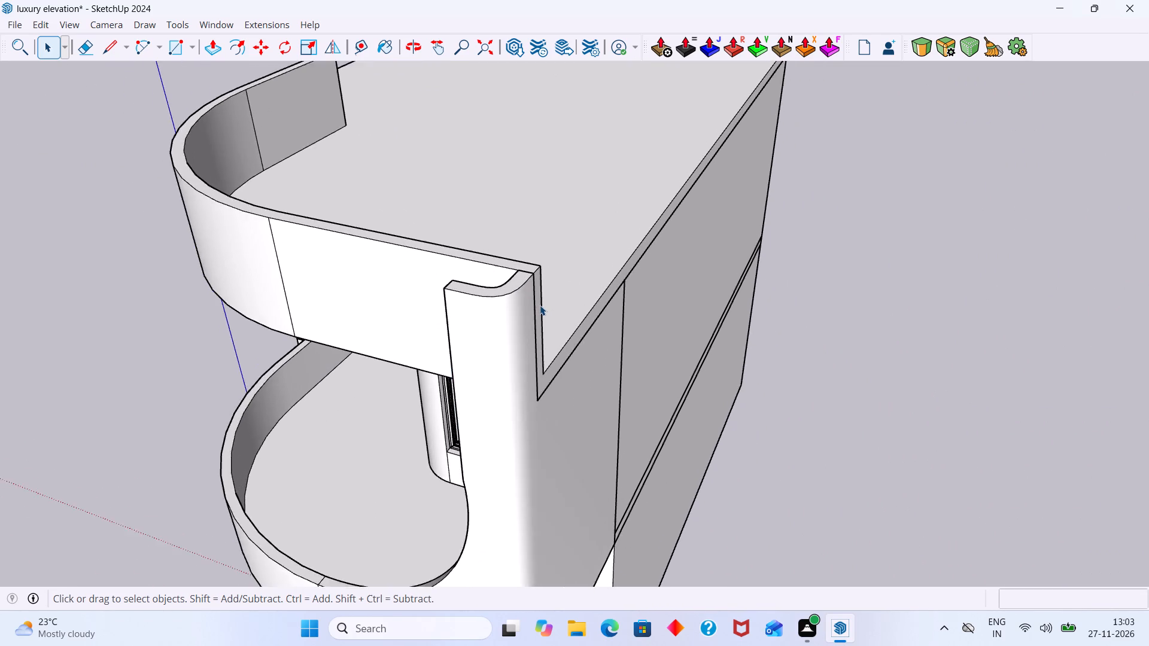
scroll(540, 305, down, 20)
scroll(540, 305, down, 5)
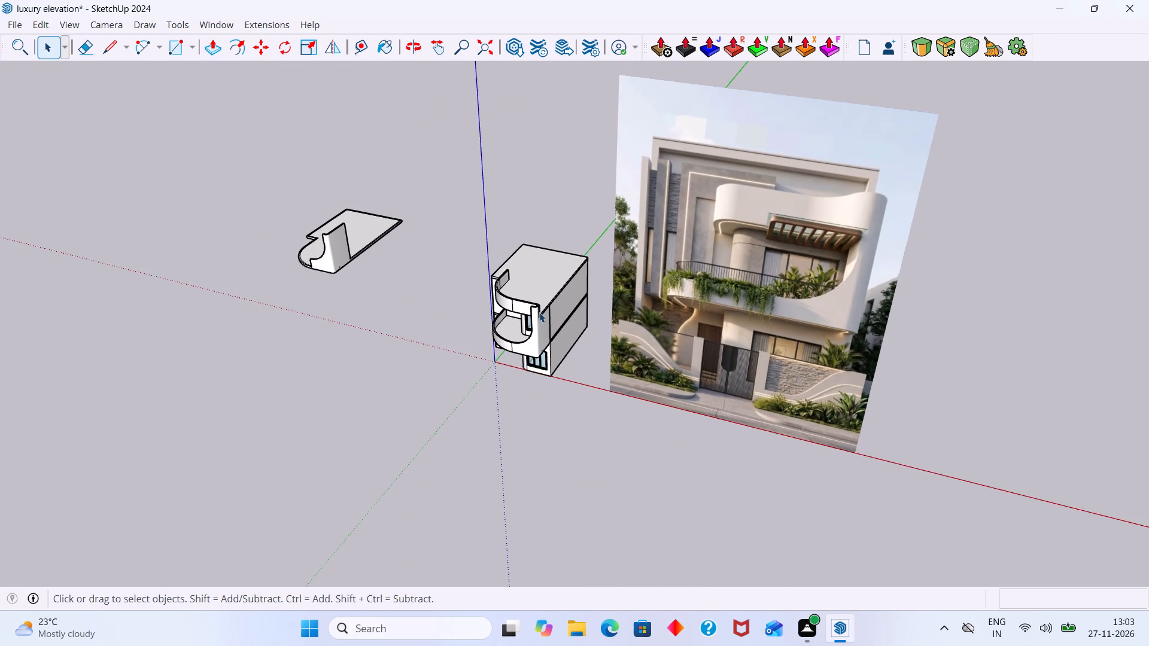
Compare the raised side wall and the parapet with the reference elevation from several angles.
middle_drag(539, 312, 605, 261)
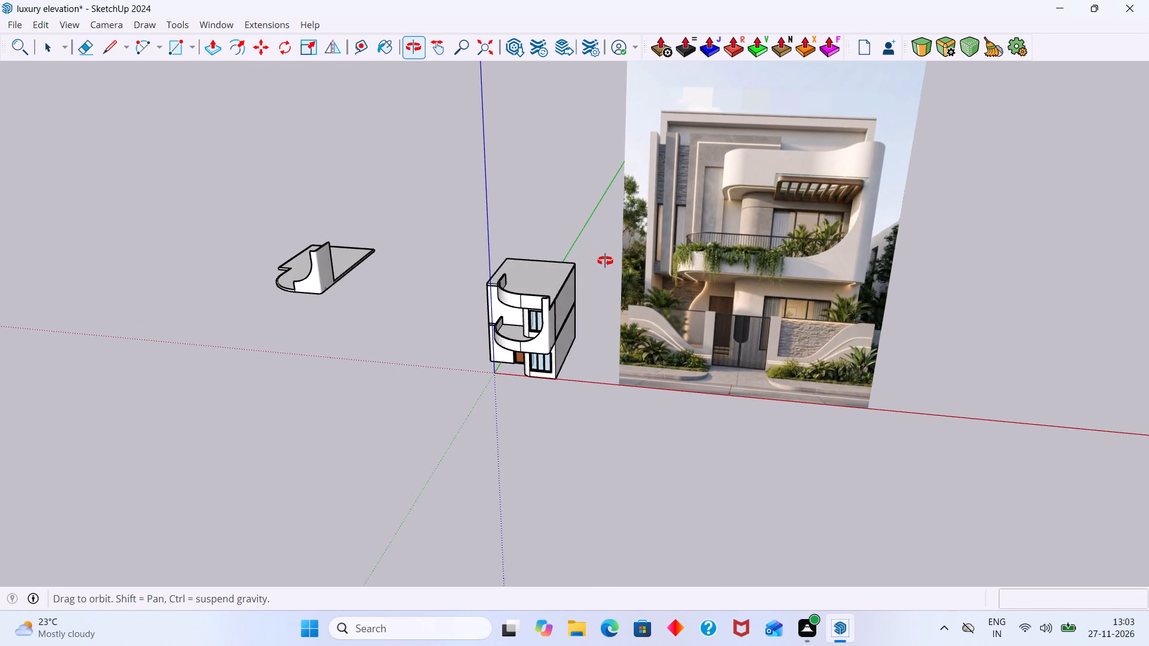
middle_drag(605, 261, 590, 276)
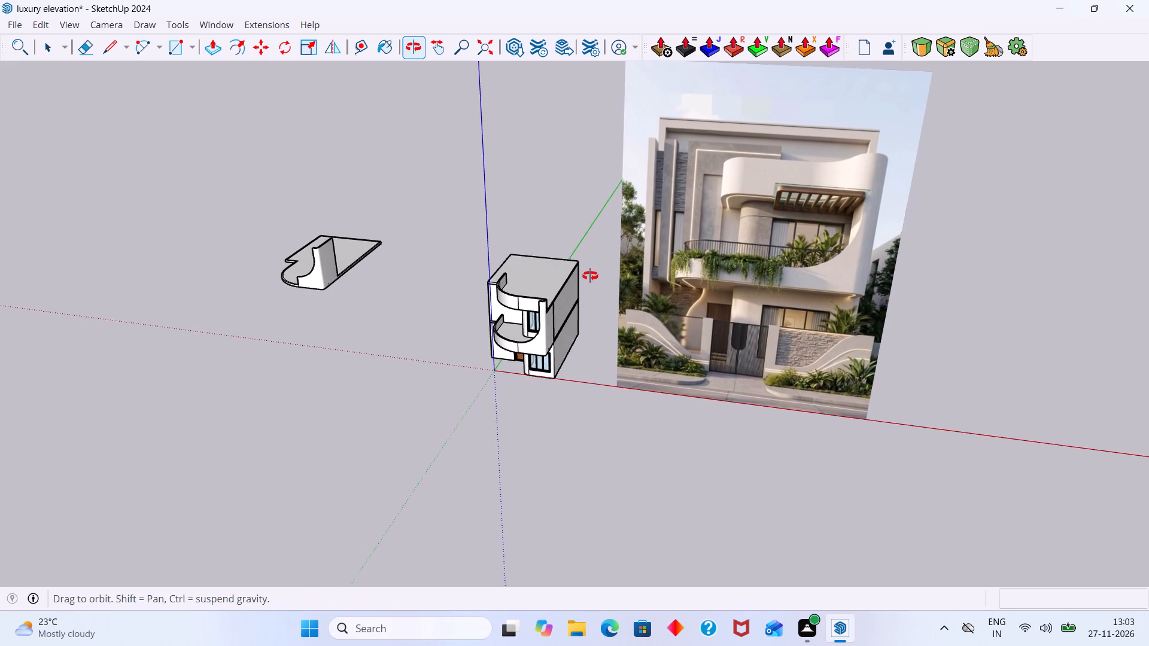
middle_drag(590, 276, 908, 218)
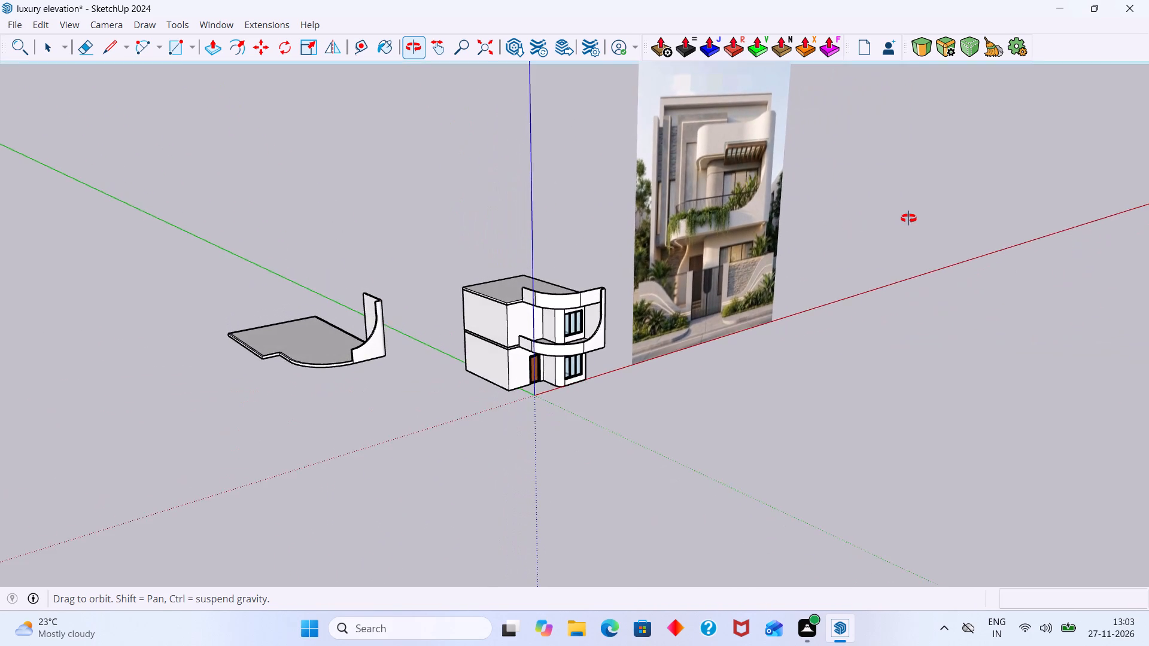
middle_drag(908, 218, 674, 254)
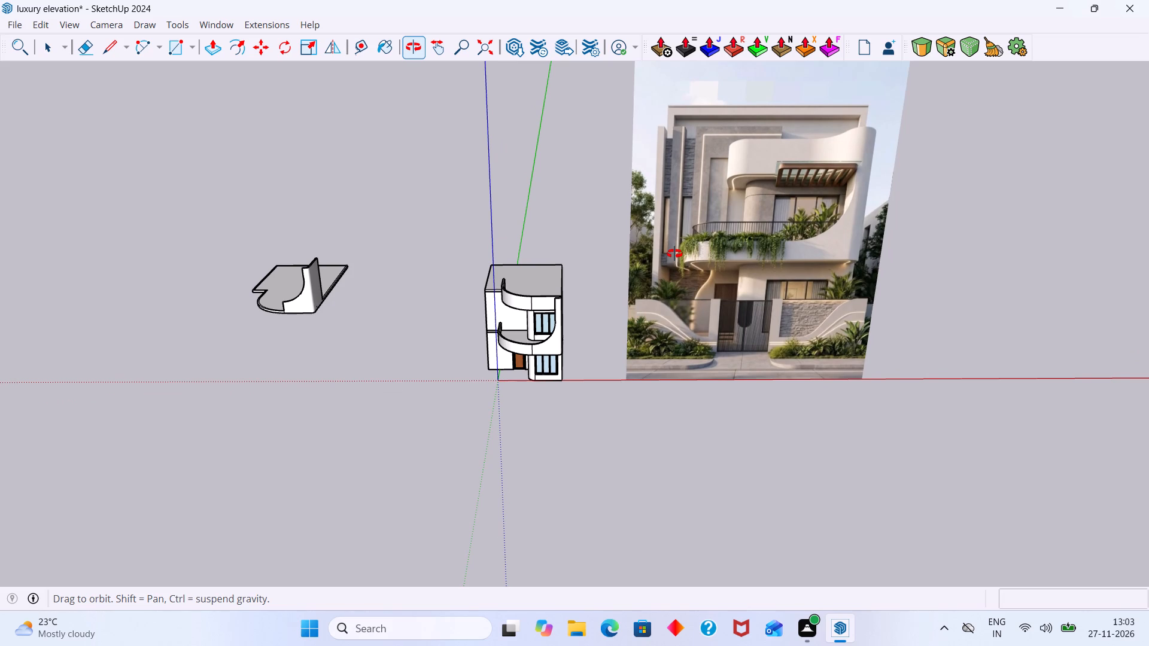
middle_drag(674, 254, 680, 258)
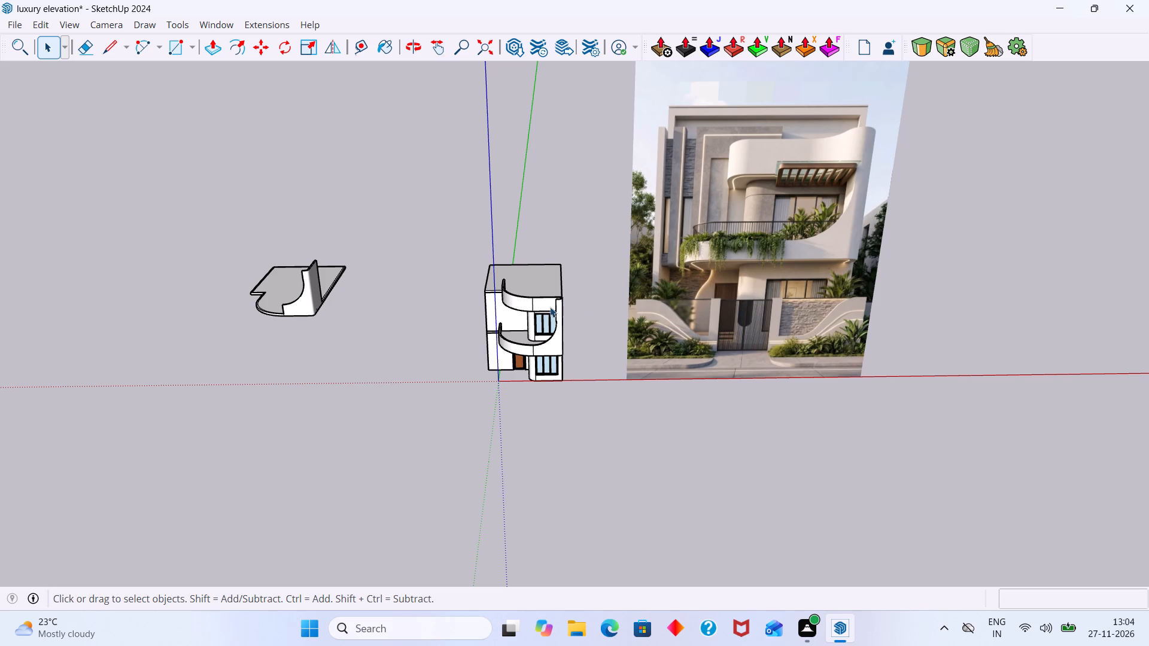
scroll(548, 308, up, 18)
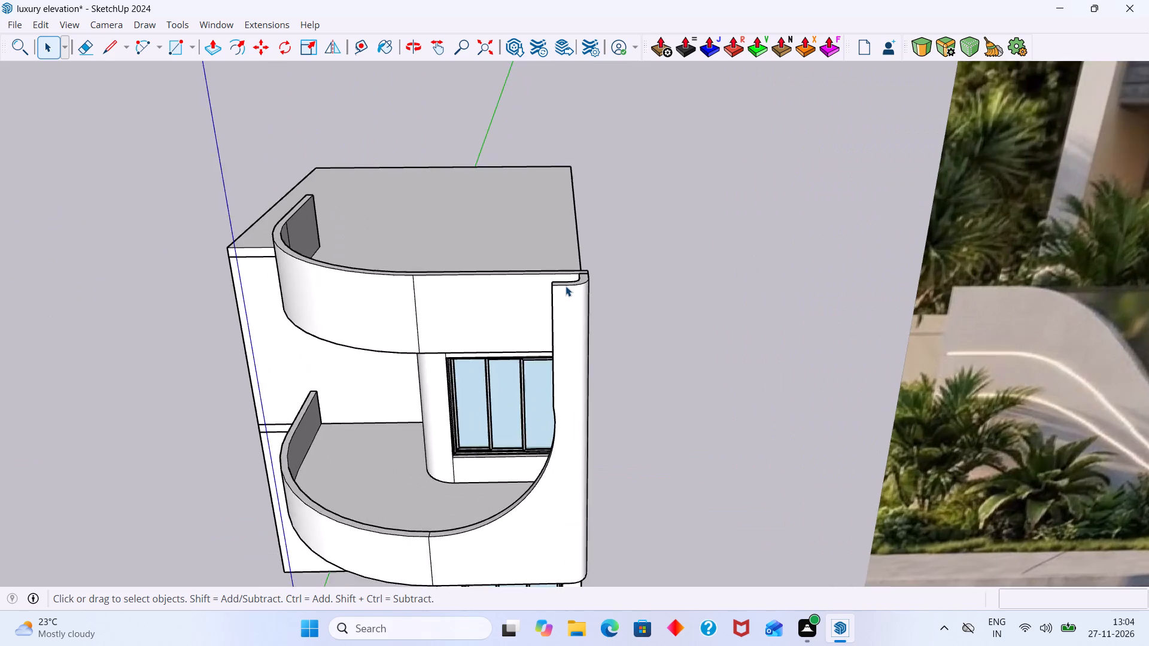
scroll(566, 286, up, 5)
scroll(593, 275, down, 6)
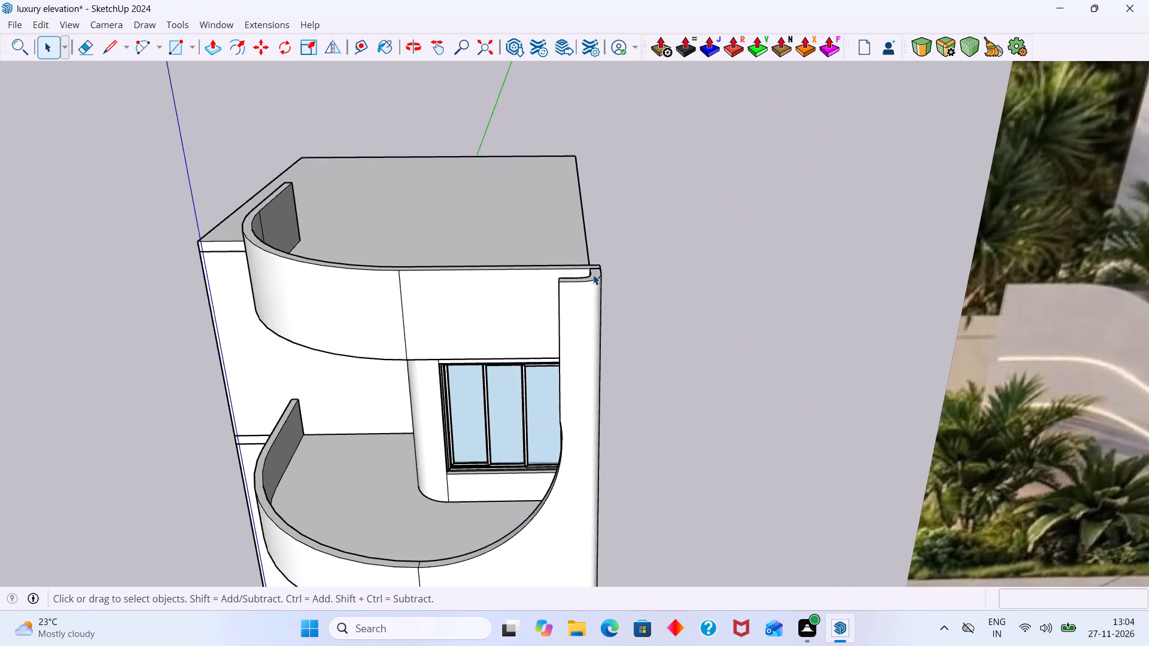
scroll(593, 275, down, 15)
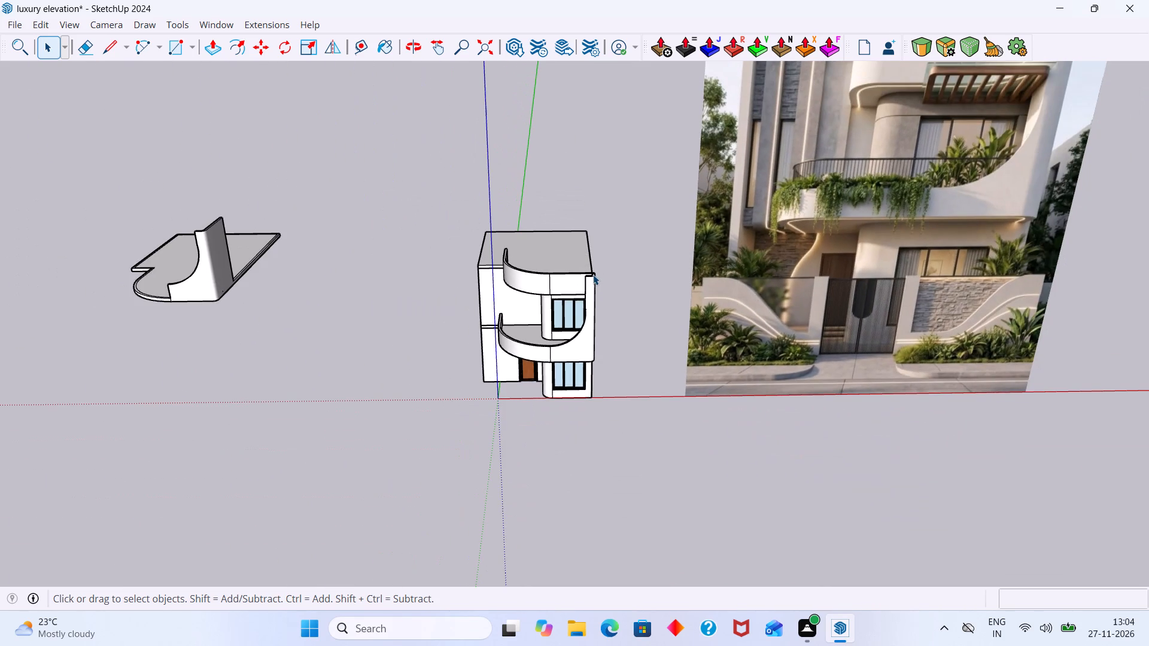
shift+middle_drag(603, 313, 518, 416)
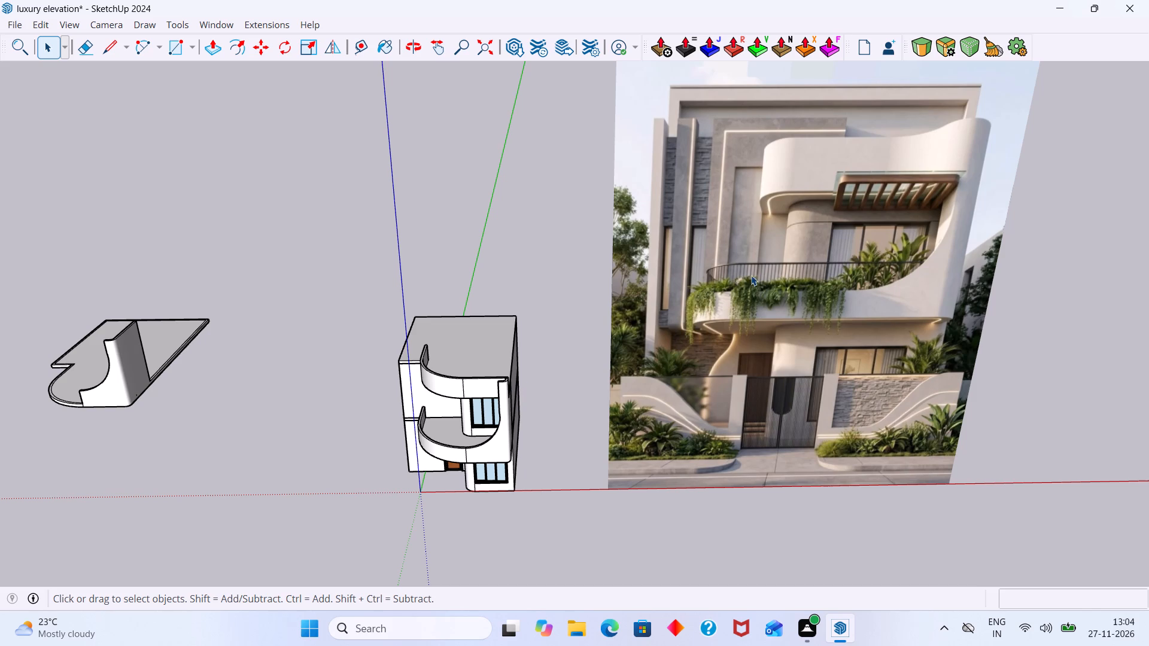
middle_drag(752, 287, 741, 312)
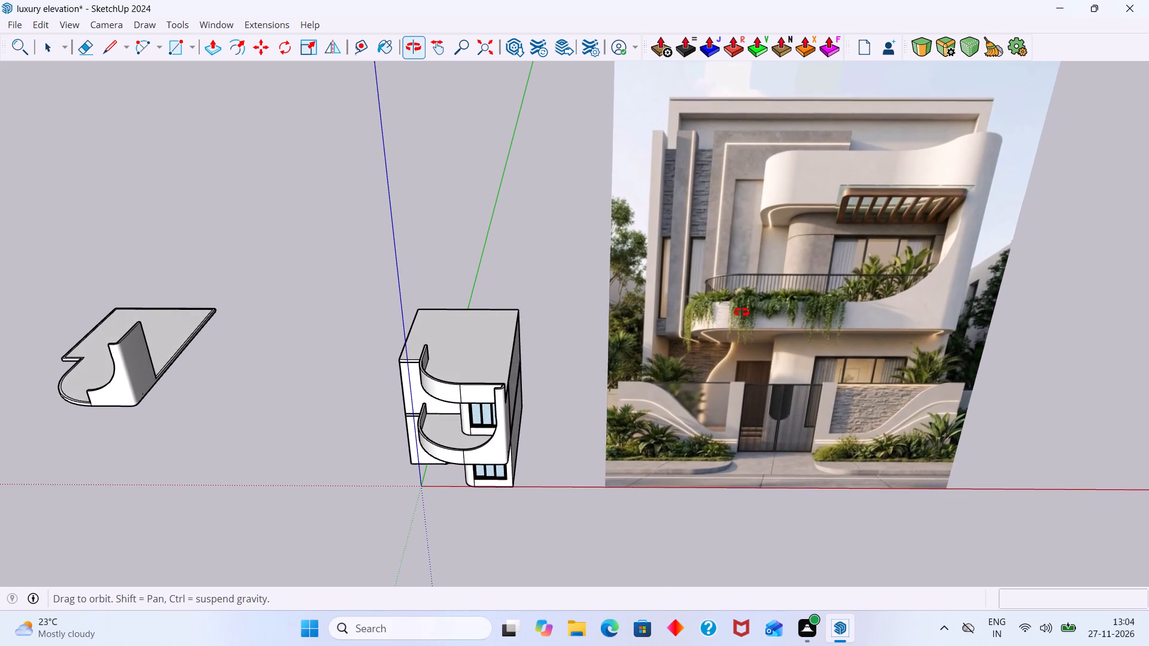
middle_drag(741, 312, 1087, 246)
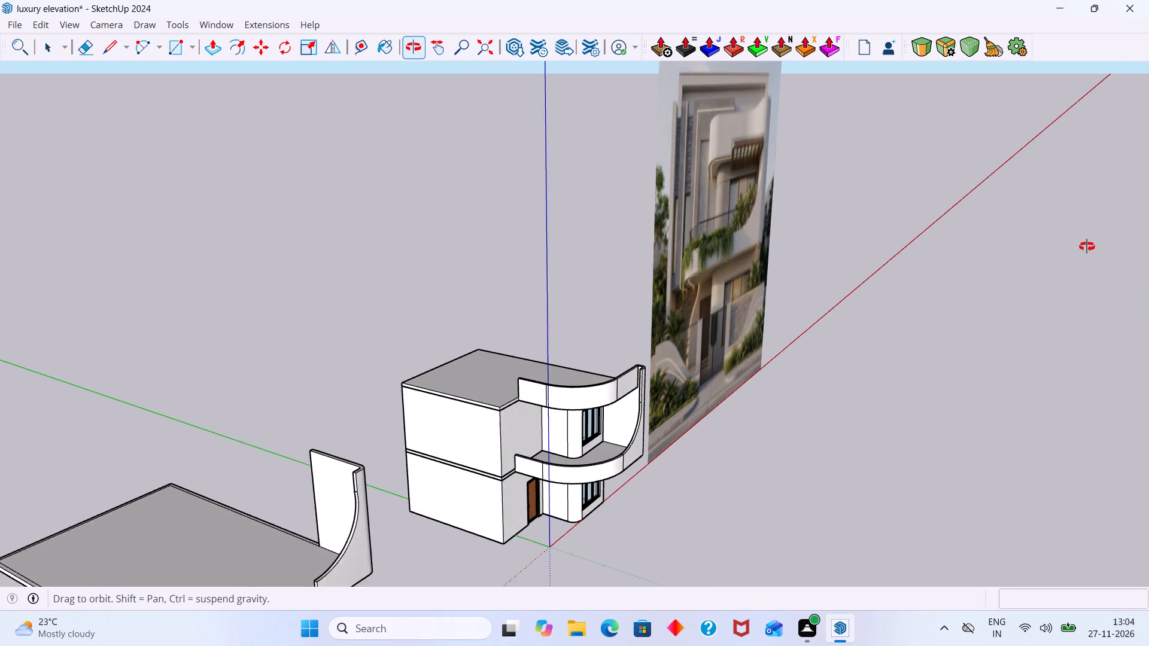
middle_drag(1087, 246, 1090, 246)
Examine the gap between the roof parapet's straight front face and the raised side wall's curved end from both sides.
scroll(682, 376, up, 15)
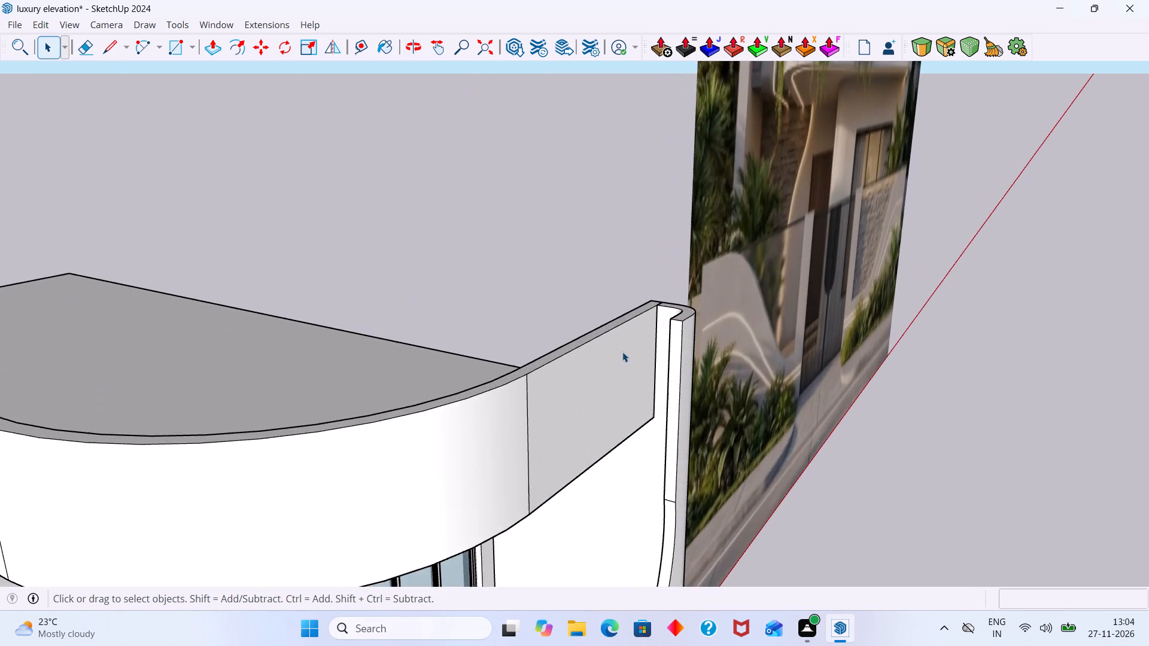
scroll(622, 352, up, 3)
middle_drag(640, 336, 693, 431)
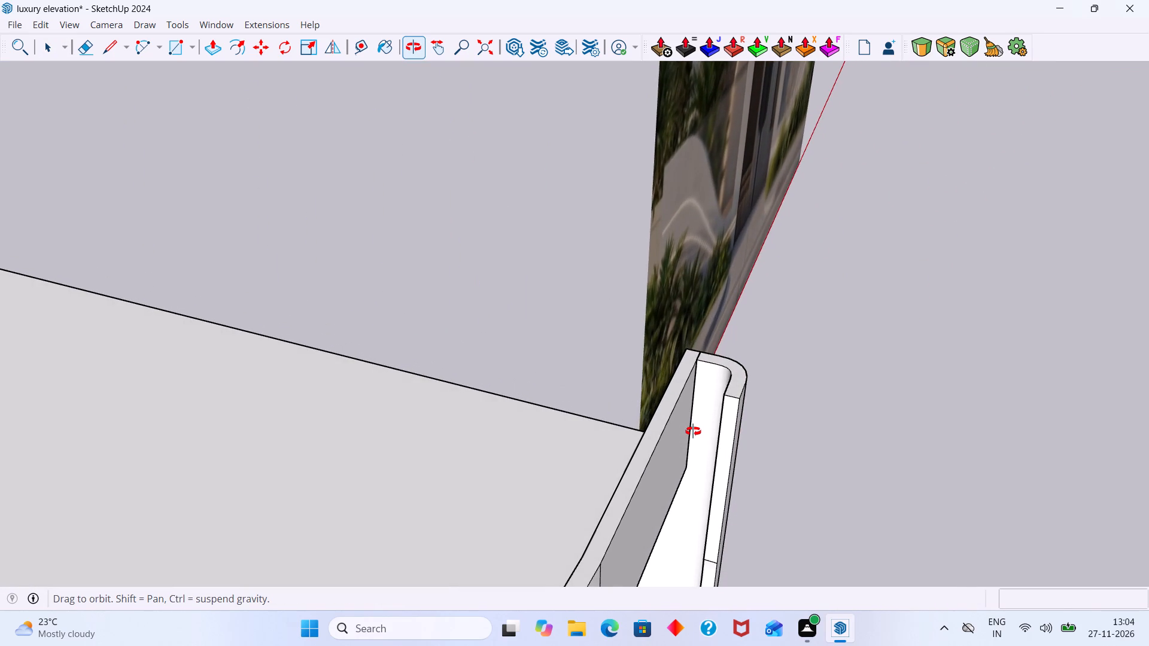
middle_drag(693, 431, 880, 437)
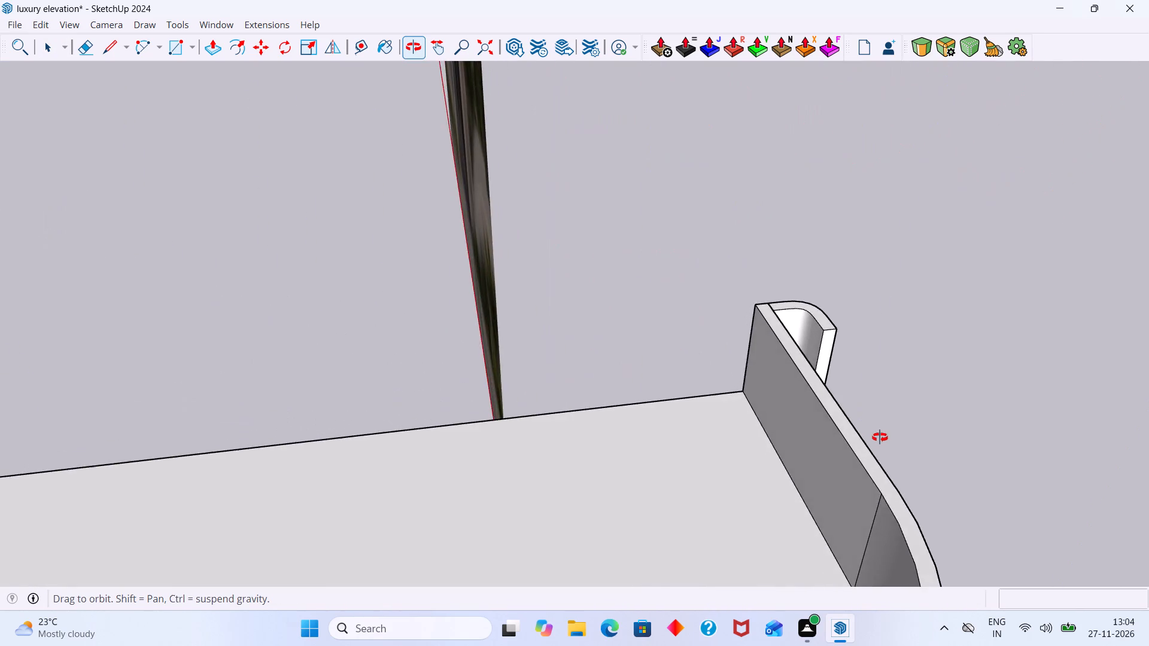
middle_drag(880, 437, 515, 362)
scroll(515, 337, up, 3)
click(531, 336)
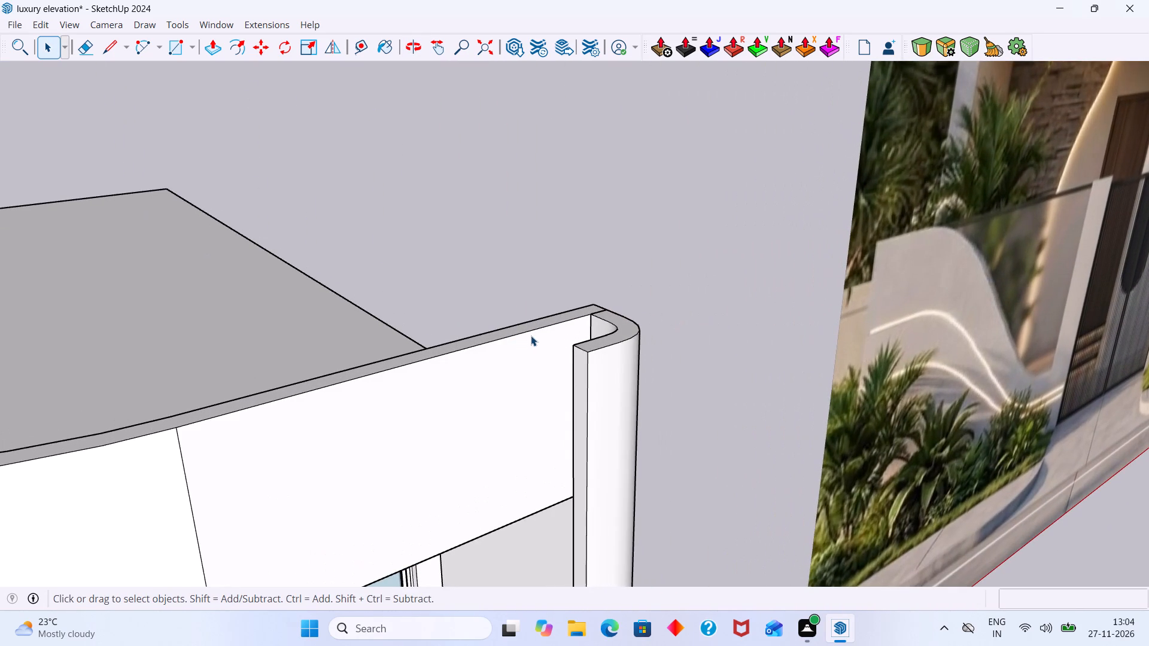
scroll(555, 331, down, 13)
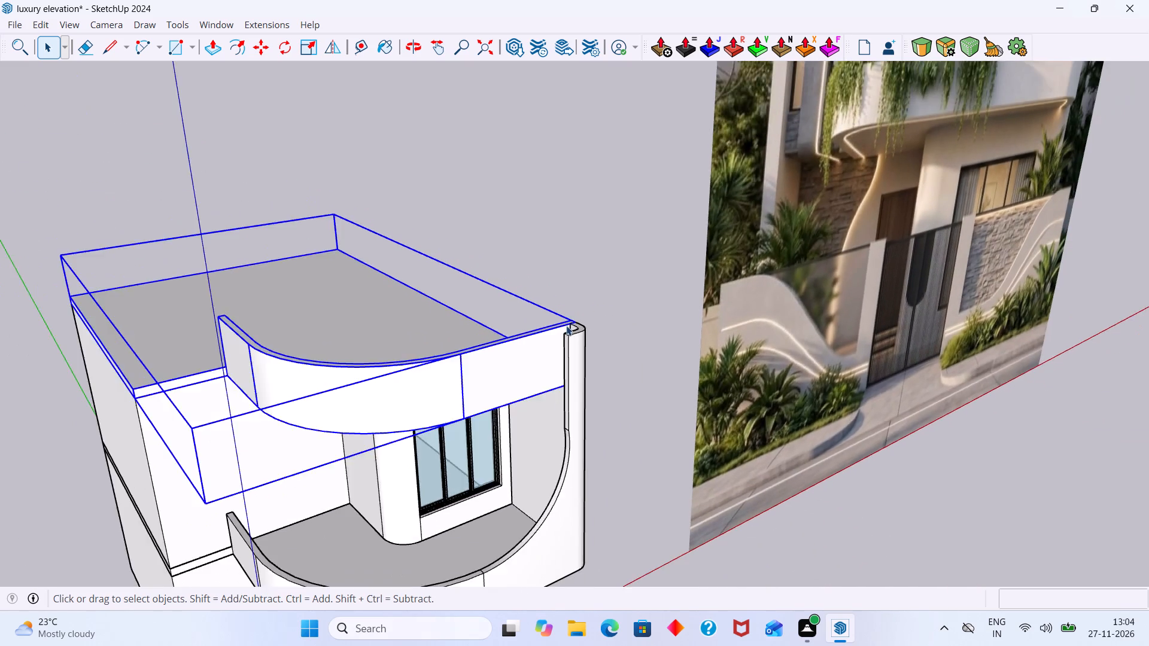
scroll(566, 325, down, 2)
click(597, 295)
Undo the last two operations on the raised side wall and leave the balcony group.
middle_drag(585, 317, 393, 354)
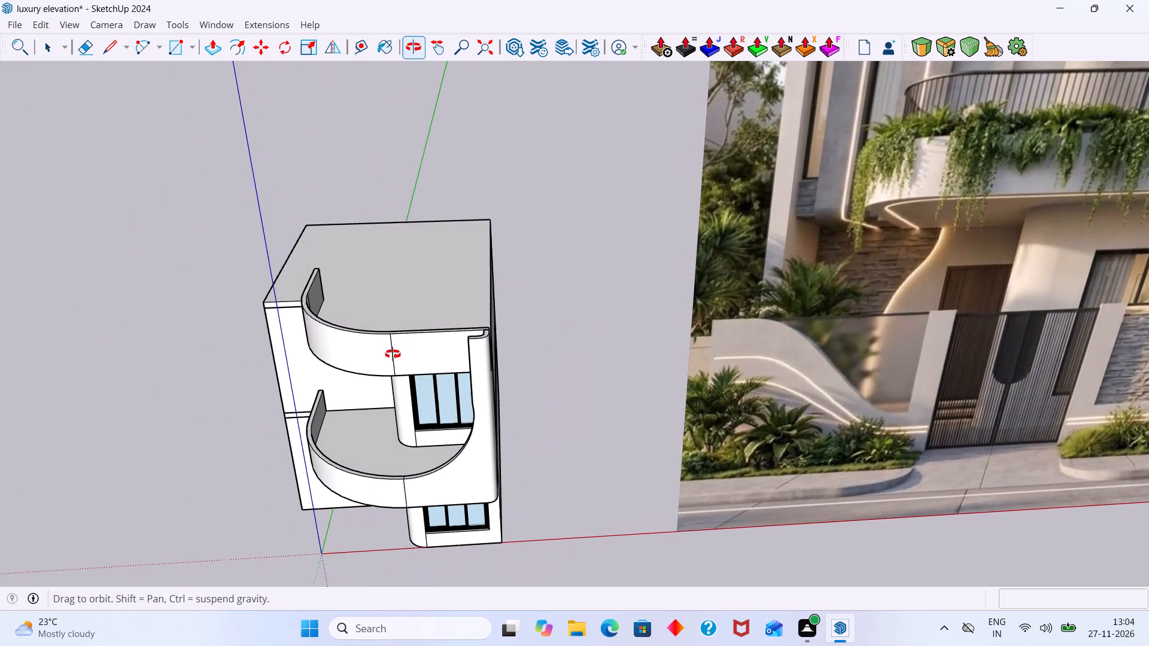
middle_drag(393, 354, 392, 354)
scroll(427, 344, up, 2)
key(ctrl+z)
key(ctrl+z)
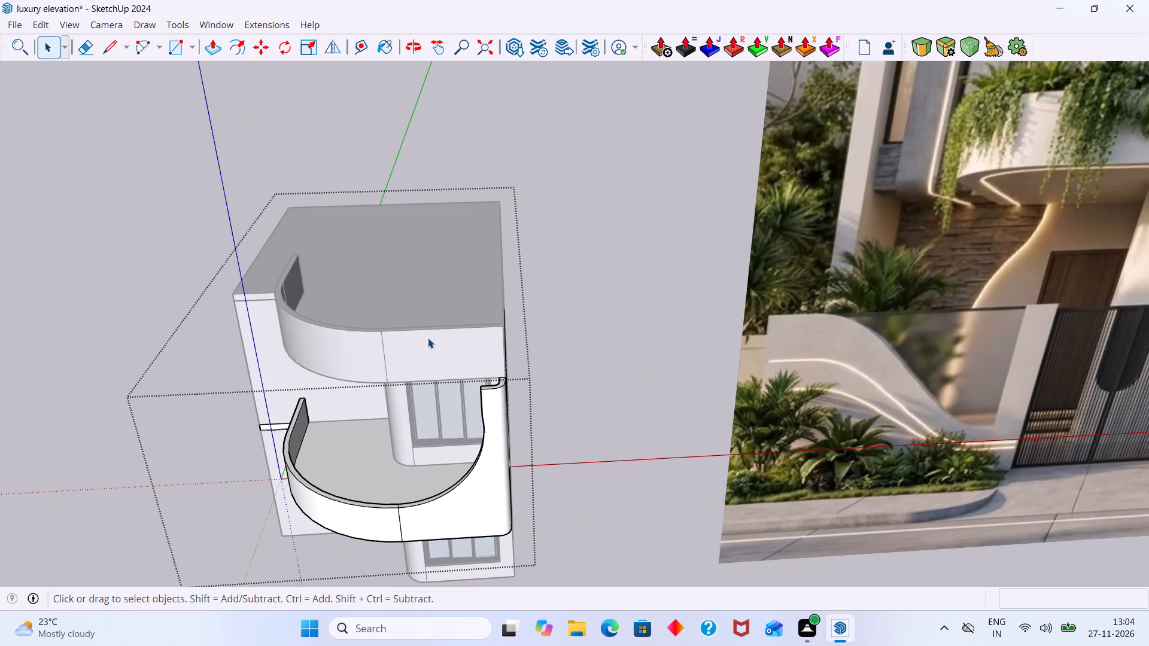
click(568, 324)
Examine the side wall's top beneath the roof parapet's end from the house's side and compare it with the reference image.
scroll(485, 377, up, 1)
middle_drag(476, 377, 323, 397)
scroll(425, 348, up, 2)
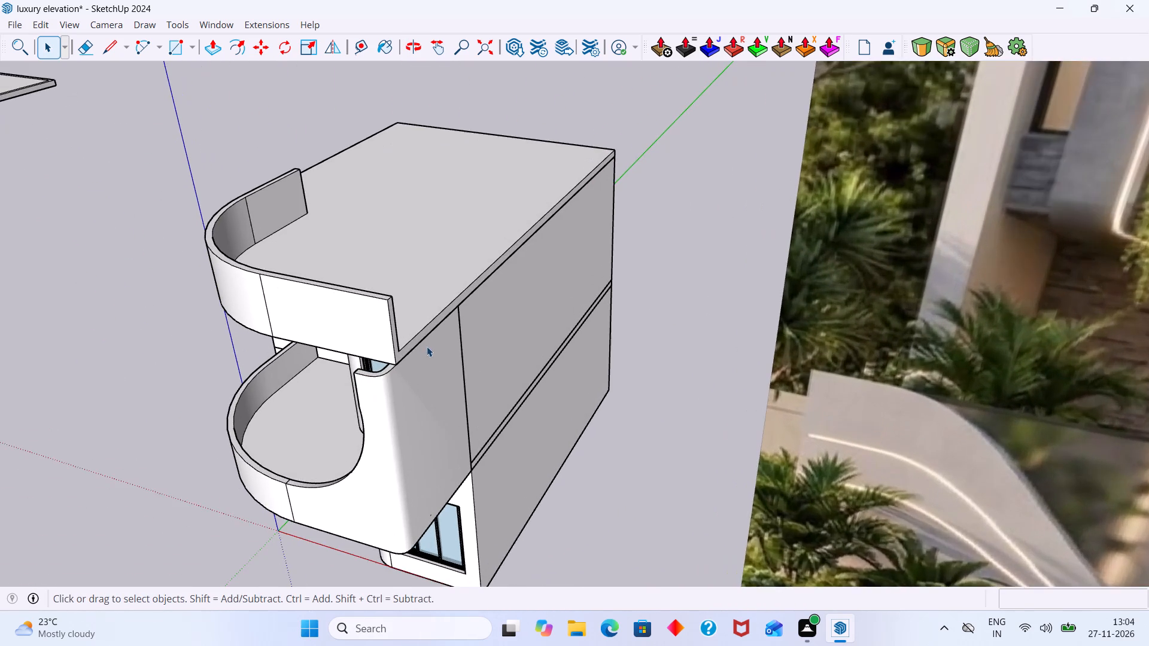
scroll(402, 354, up, 1)
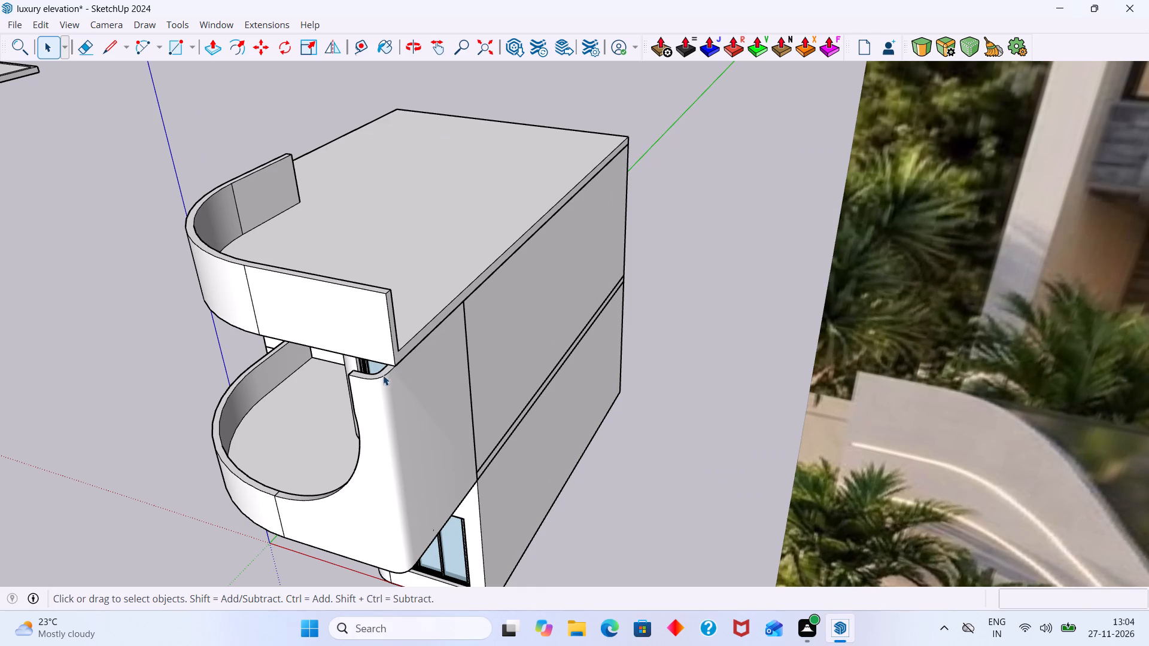
scroll(390, 347, down, 12)
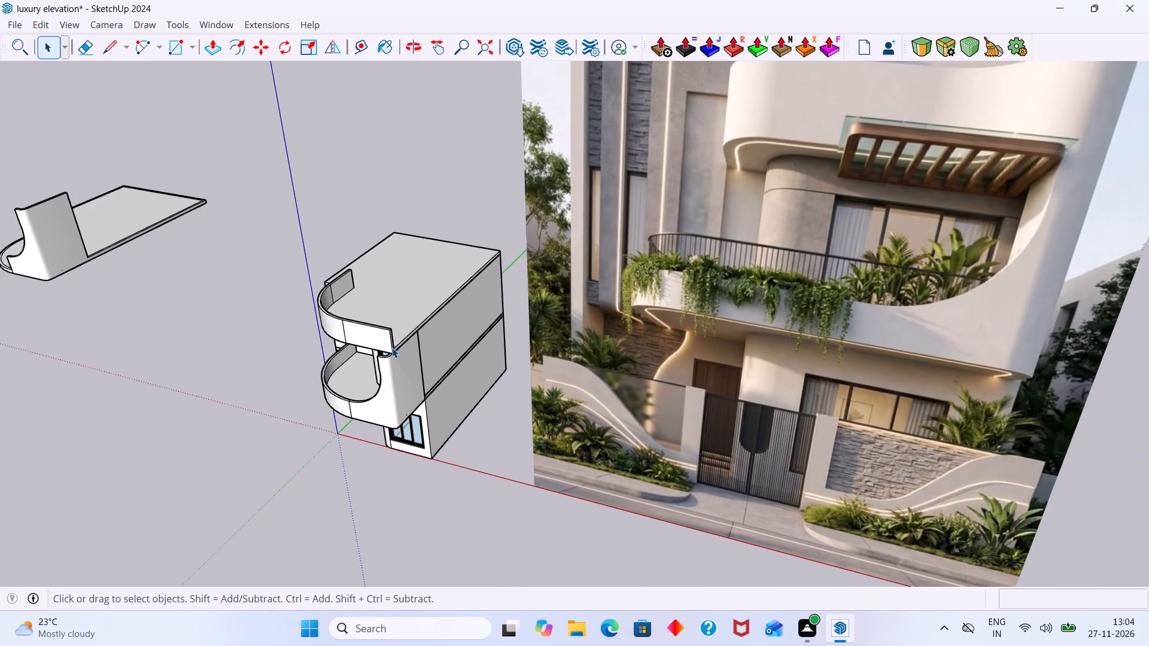
scroll(392, 348, down, 2)
middle_drag(393, 348, 393, 321)
scroll(393, 328, up, 4)
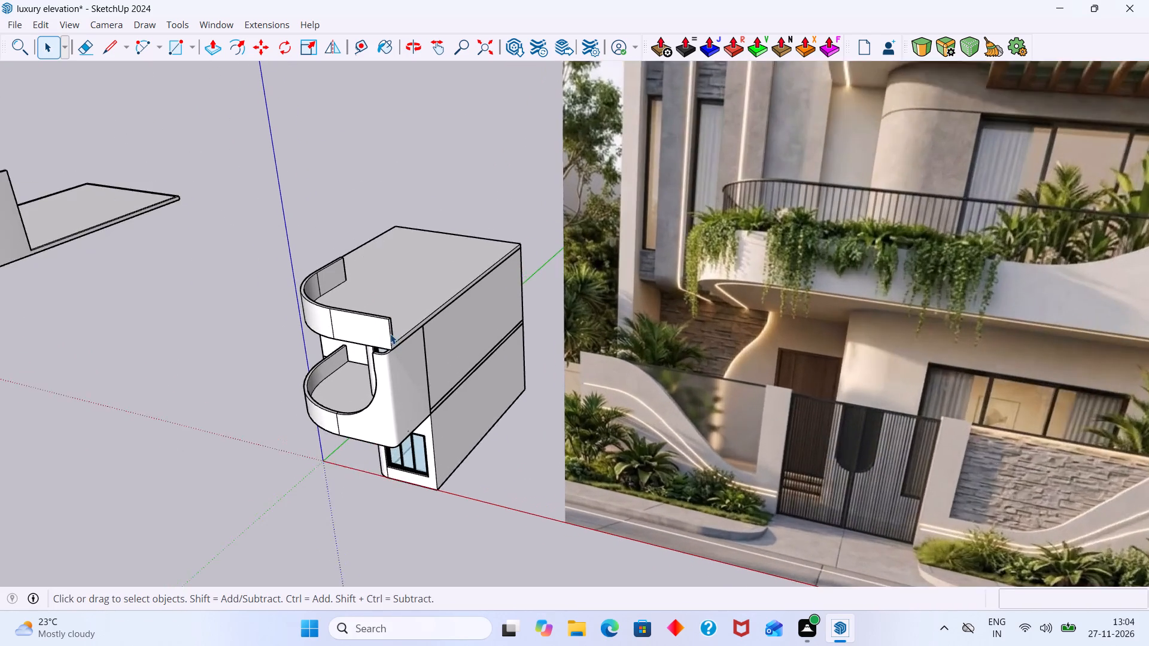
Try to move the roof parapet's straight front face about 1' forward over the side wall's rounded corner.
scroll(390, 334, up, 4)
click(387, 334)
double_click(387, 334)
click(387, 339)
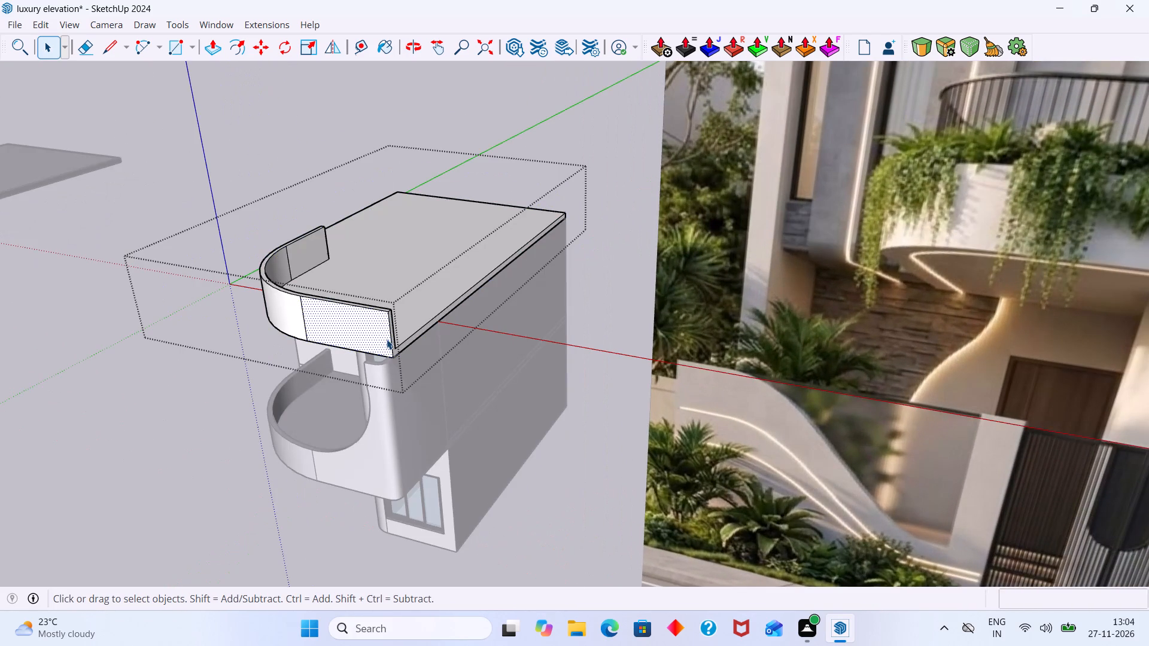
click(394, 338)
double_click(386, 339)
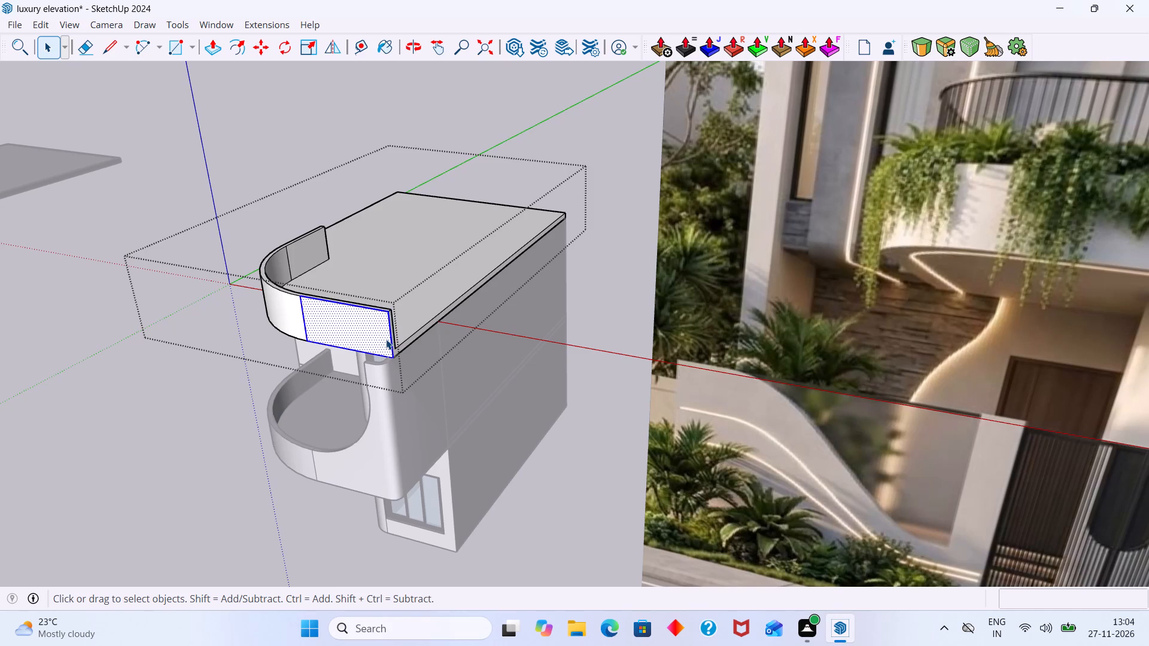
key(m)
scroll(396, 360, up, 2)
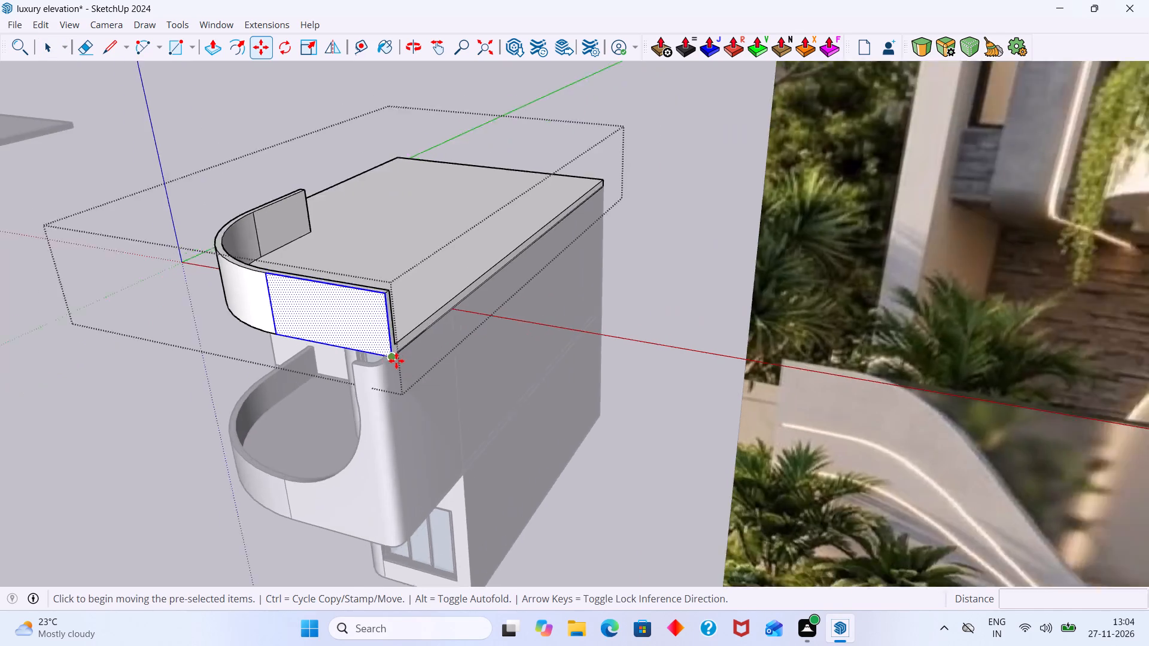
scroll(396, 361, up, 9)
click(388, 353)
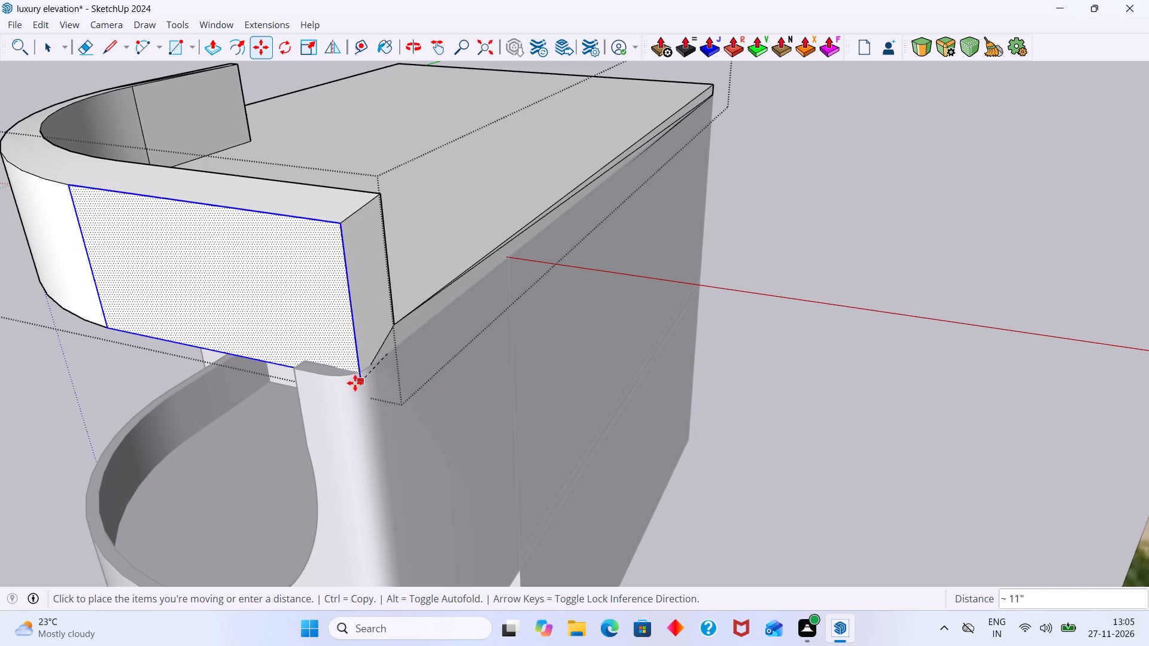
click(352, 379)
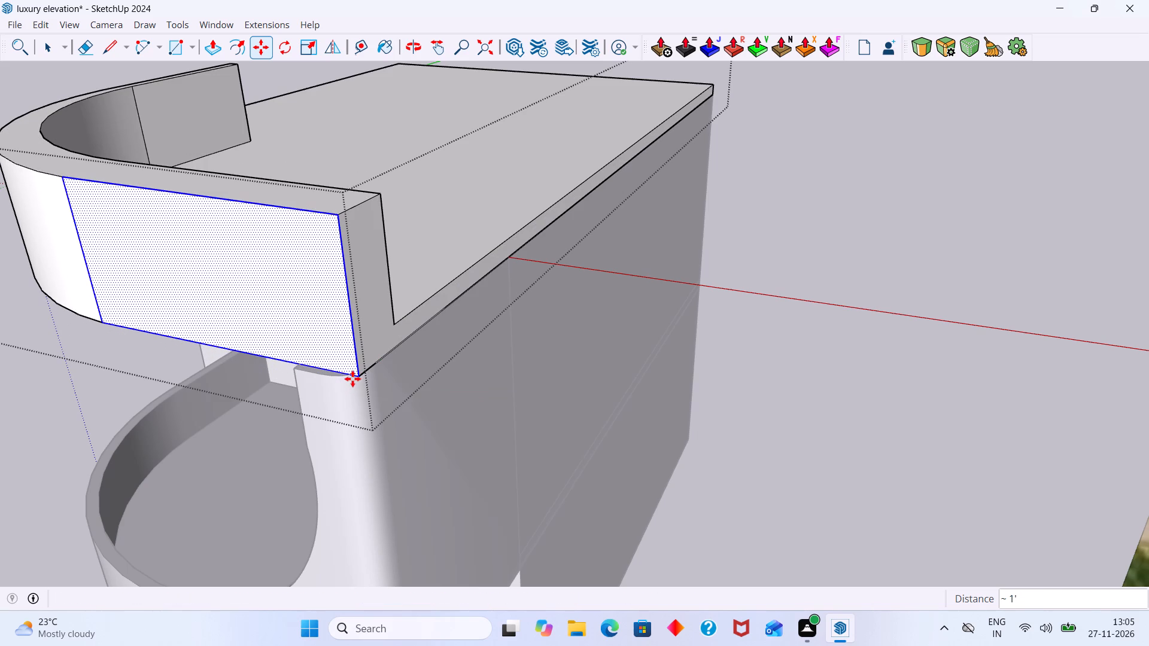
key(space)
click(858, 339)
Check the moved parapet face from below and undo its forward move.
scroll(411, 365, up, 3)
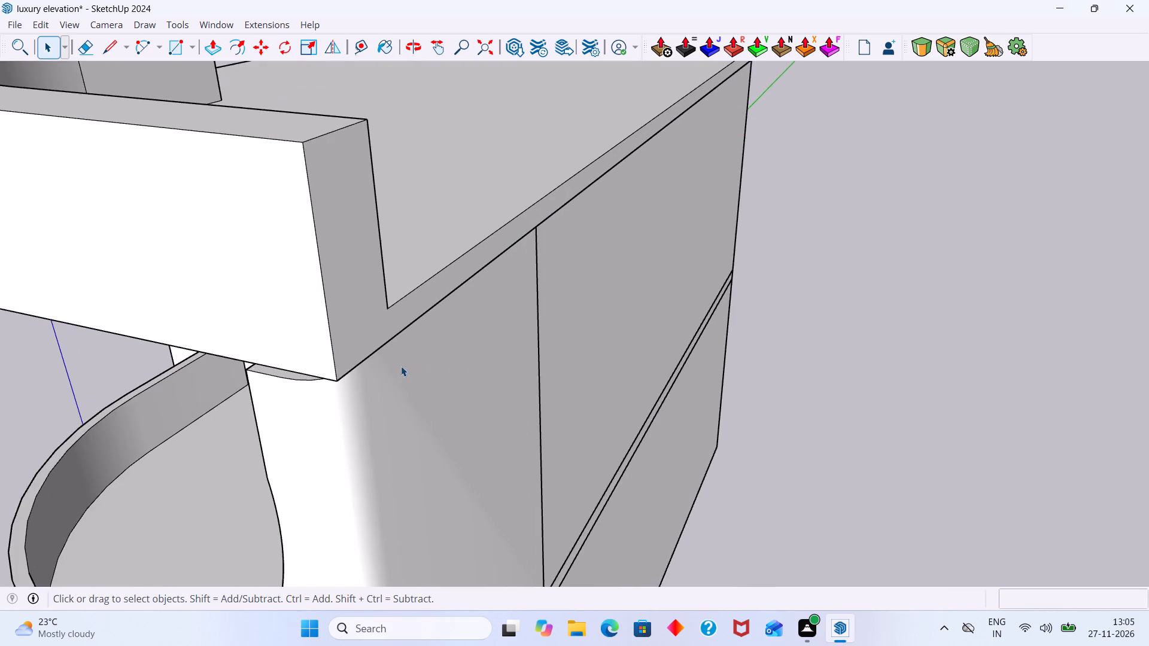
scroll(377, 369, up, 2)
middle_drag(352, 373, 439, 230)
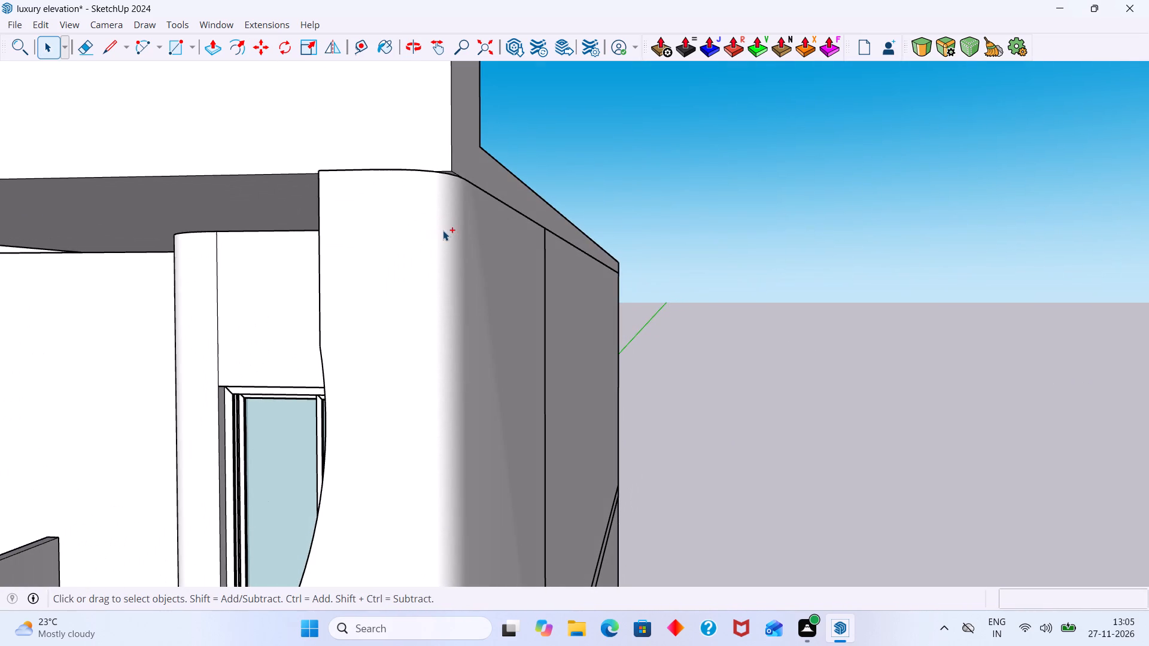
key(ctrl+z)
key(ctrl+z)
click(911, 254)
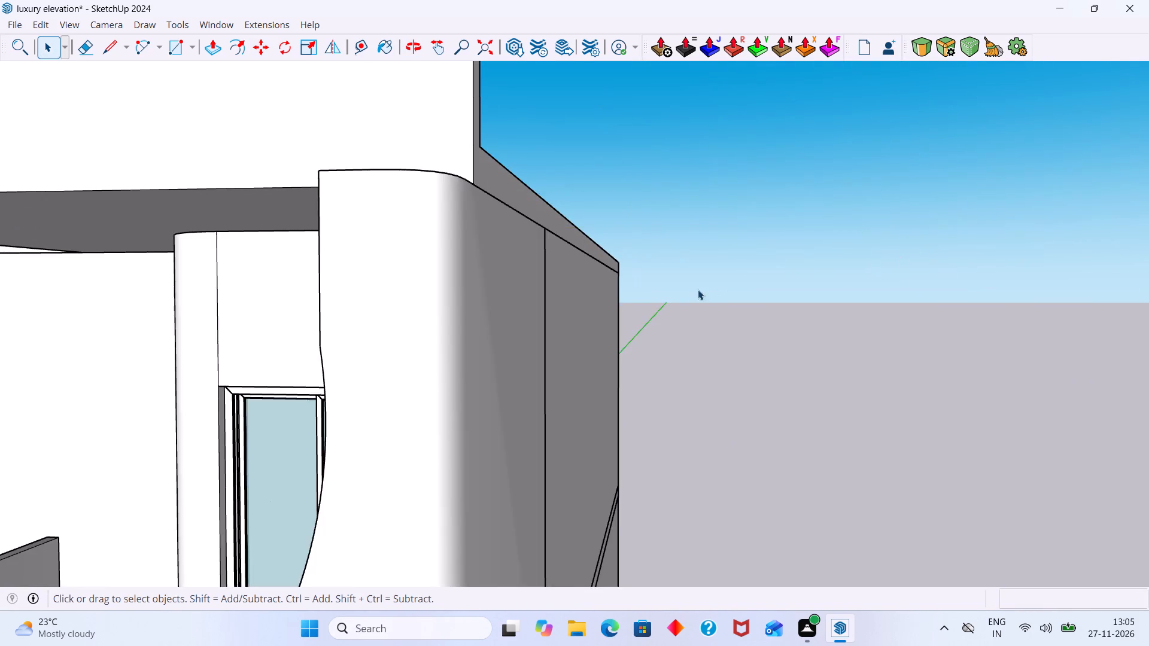
Examine the junction of the roof parapet and the balcony's side wall from the front, the sides and above.
scroll(696, 290, down, 5)
middle_drag(574, 320, 461, 479)
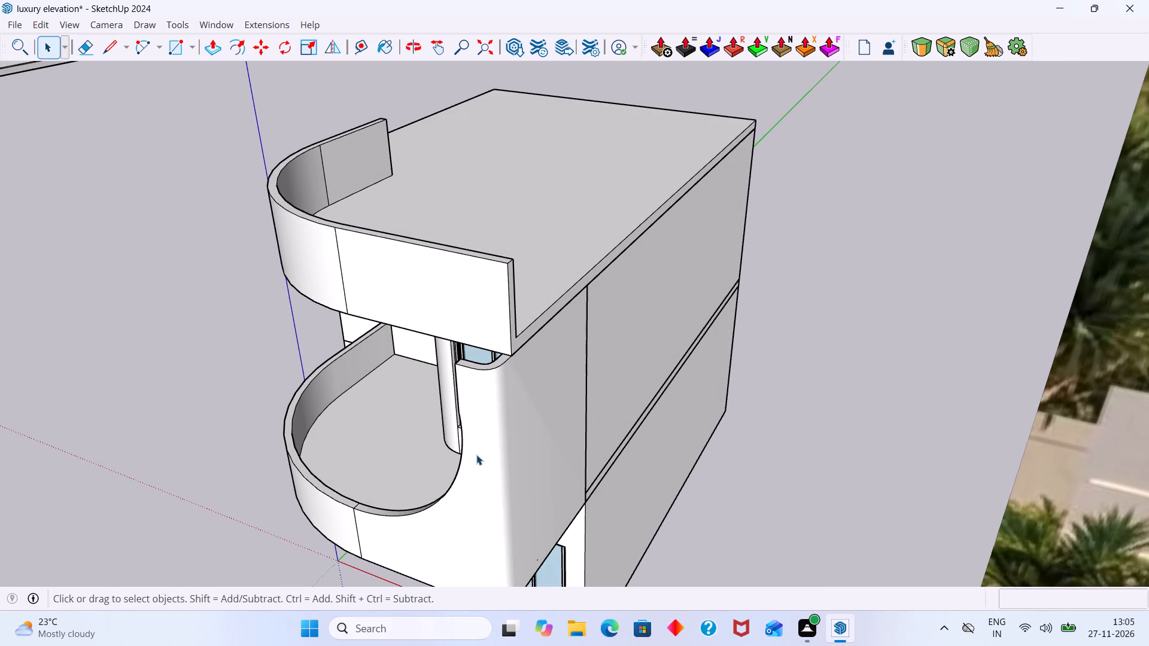
scroll(488, 435, down, 7)
middle_drag(450, 450, 548, 407)
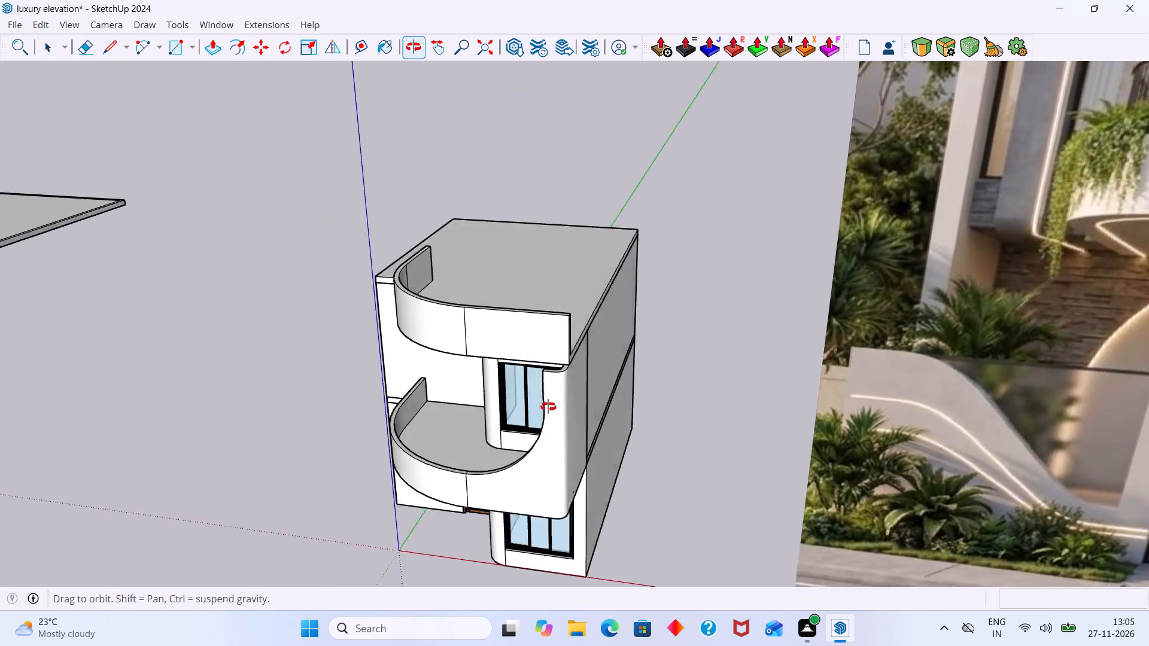
middle_drag(548, 407, 622, 348)
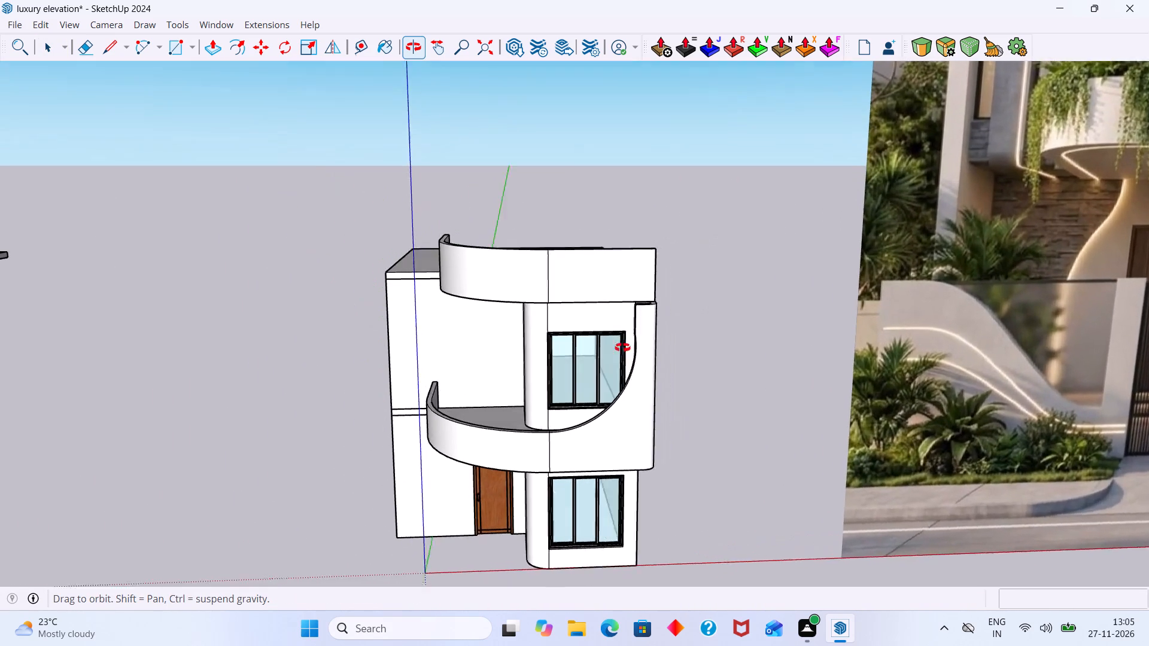
middle_drag(622, 348, 779, 346)
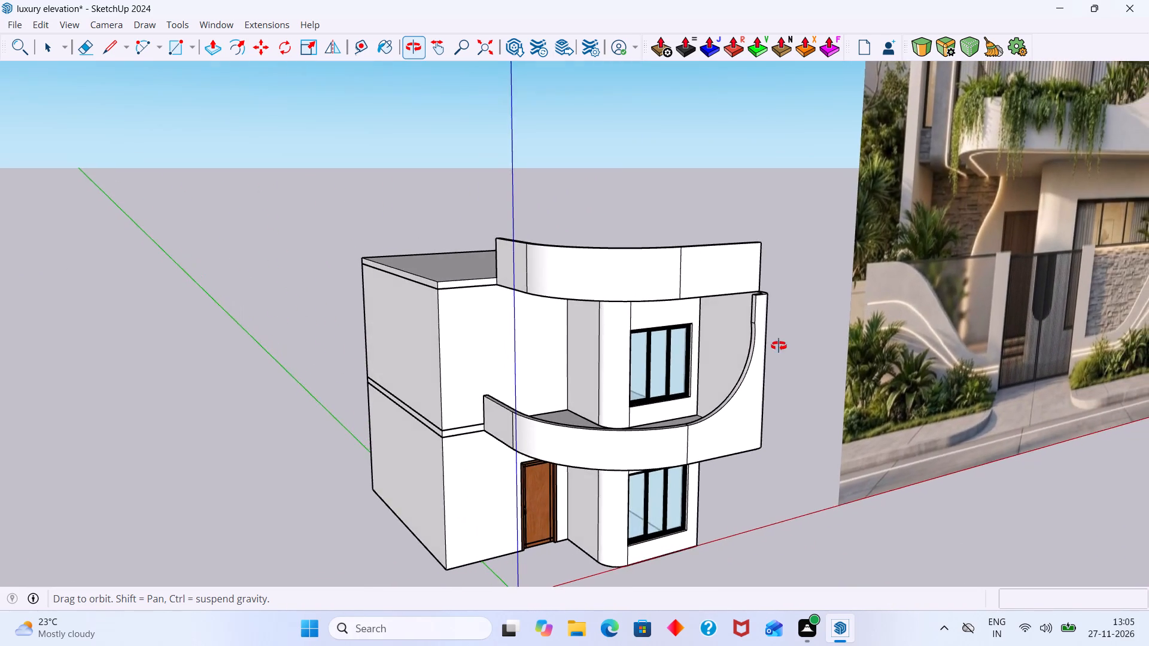
middle_drag(779, 346, 666, 380)
scroll(700, 356, up, 6)
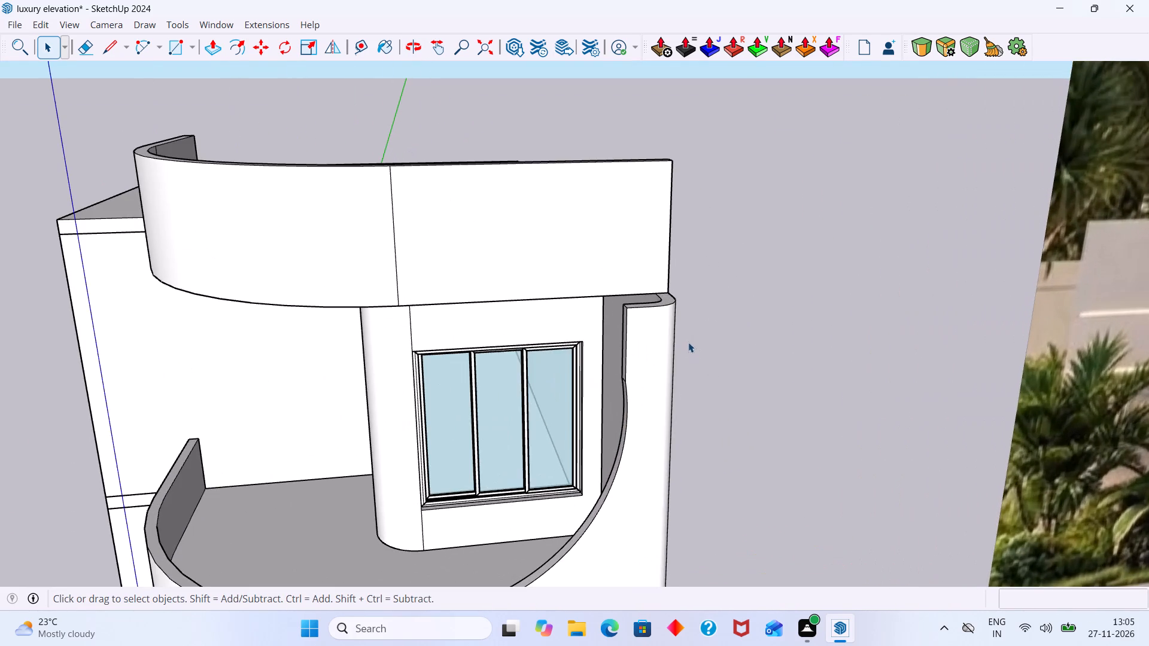
middle_drag(654, 343, 572, 426)
scroll(570, 418, down, 18)
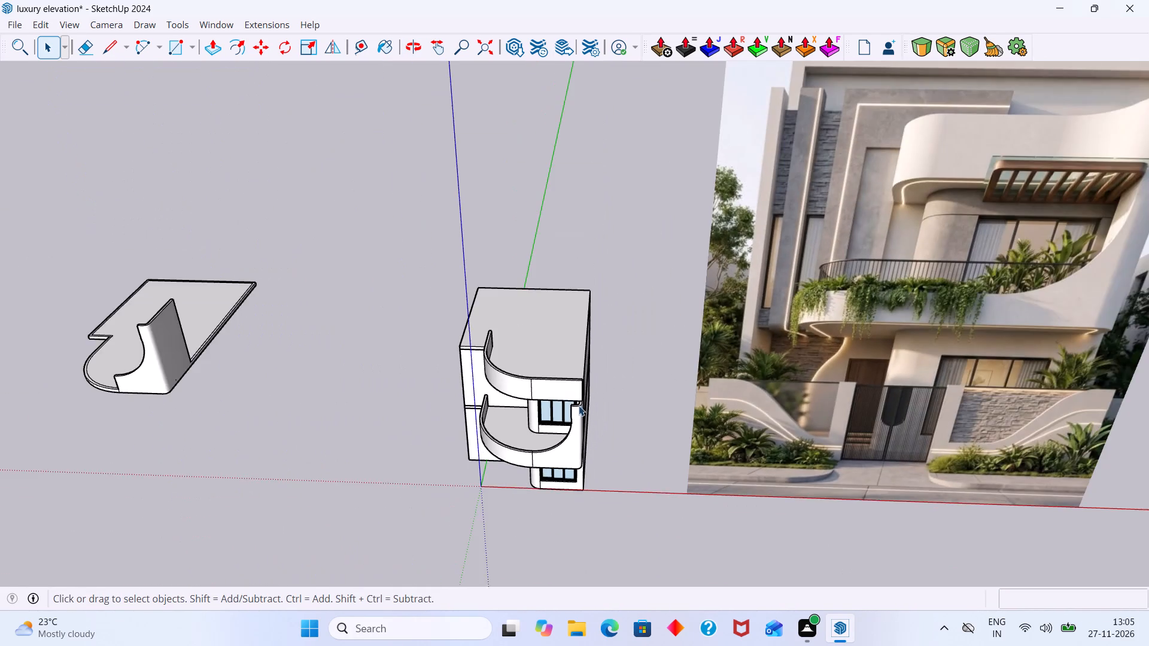
middle_drag(579, 406, 486, 423)
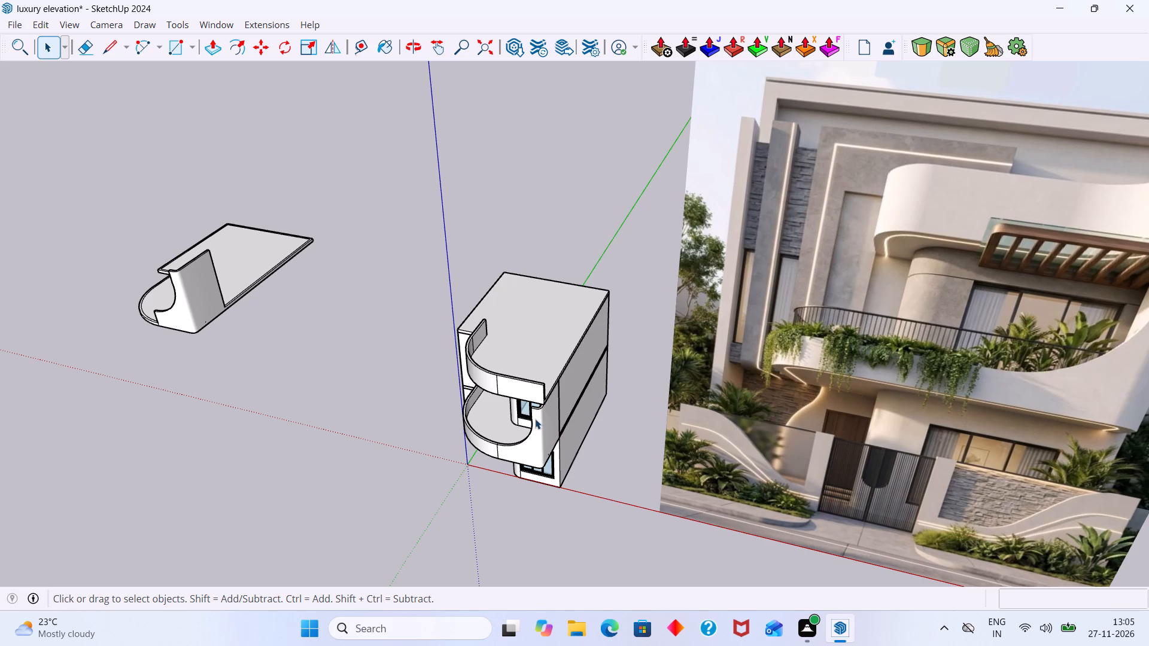
scroll(566, 397, up, 12)
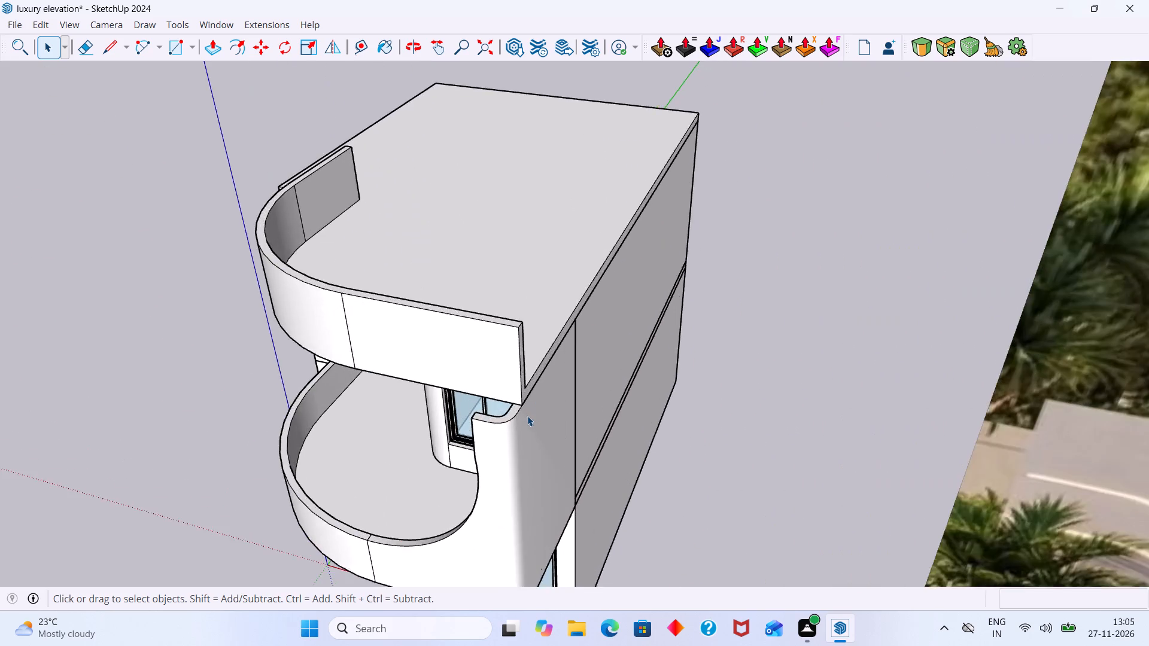
scroll(526, 416, down, 19)
middle_drag(521, 435, 533, 418)
Study how the side wall flows into the upper parapet in the reference image and compare it with the house model.
scroll(867, 352, up, 9)
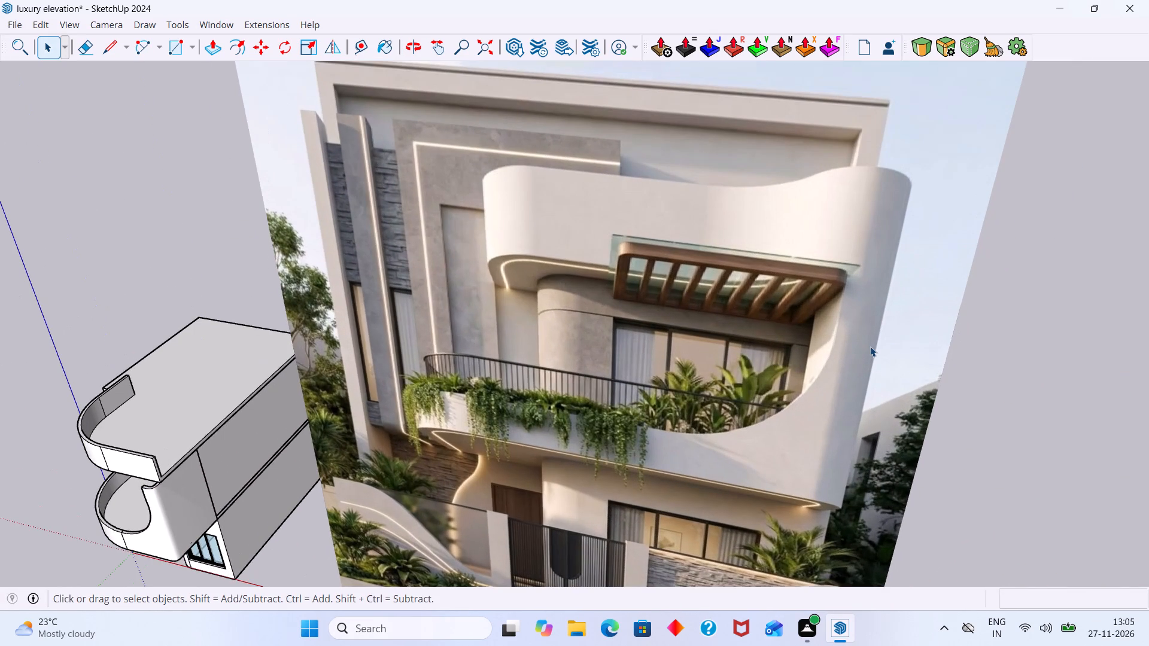
middle_drag(871, 343, 908, 284)
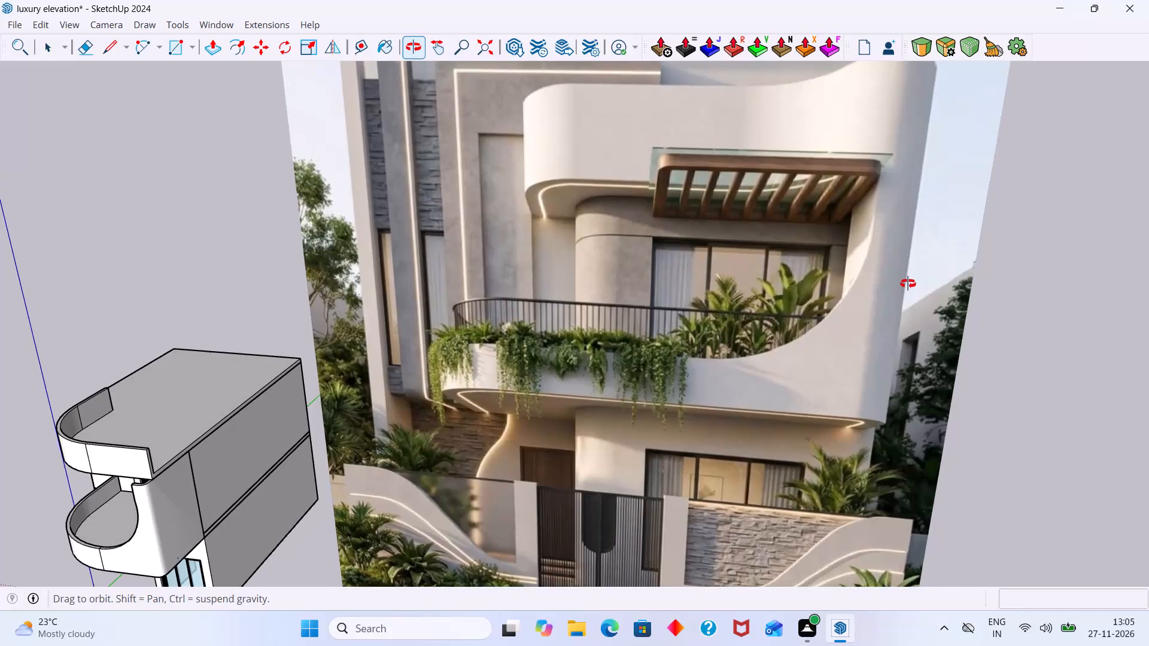
middle_drag(908, 284, 908, 297)
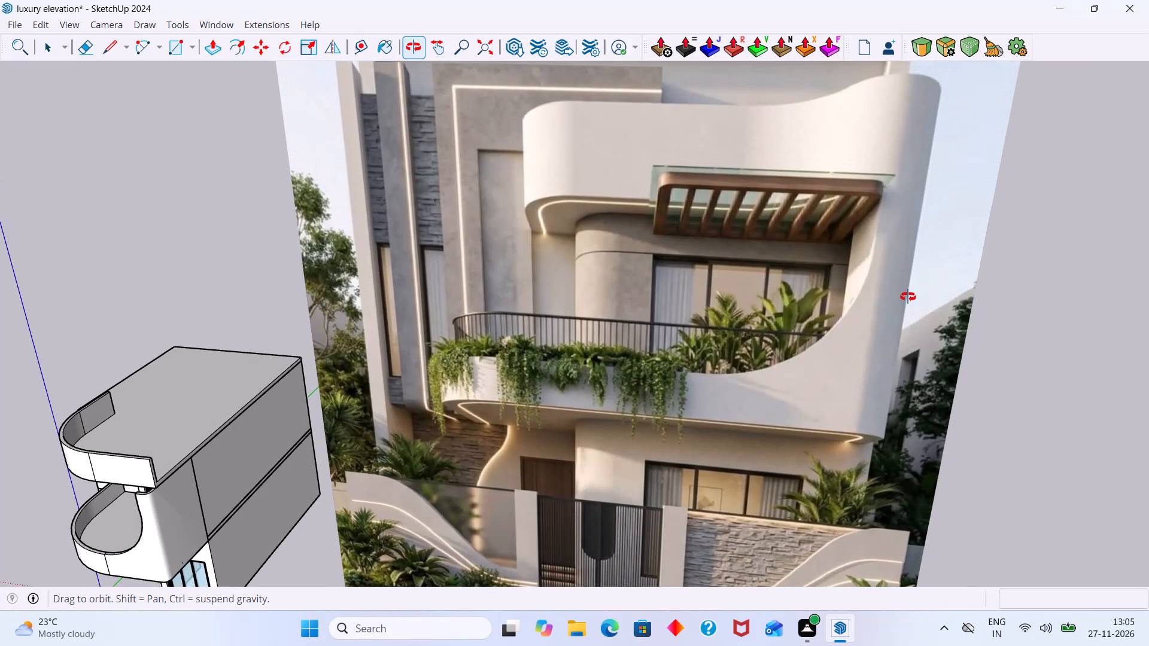
middle_drag(908, 297, 908, 299)
scroll(908, 299, down, 2)
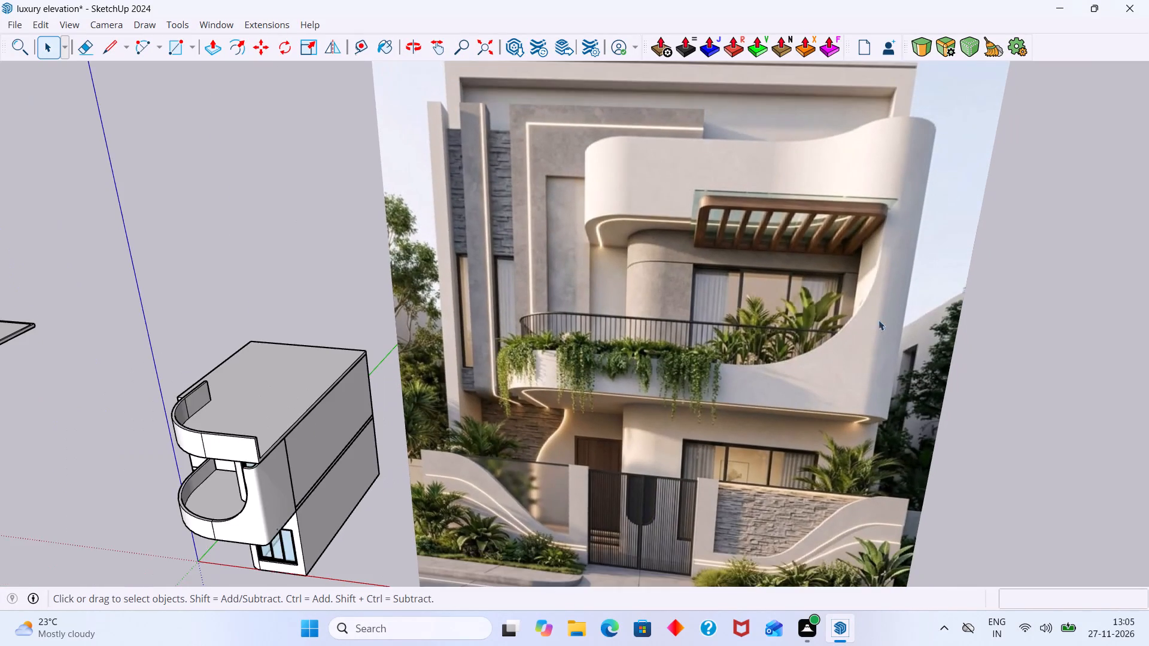
scroll(873, 325, down, 2)
middle_drag(506, 519, 834, 360)
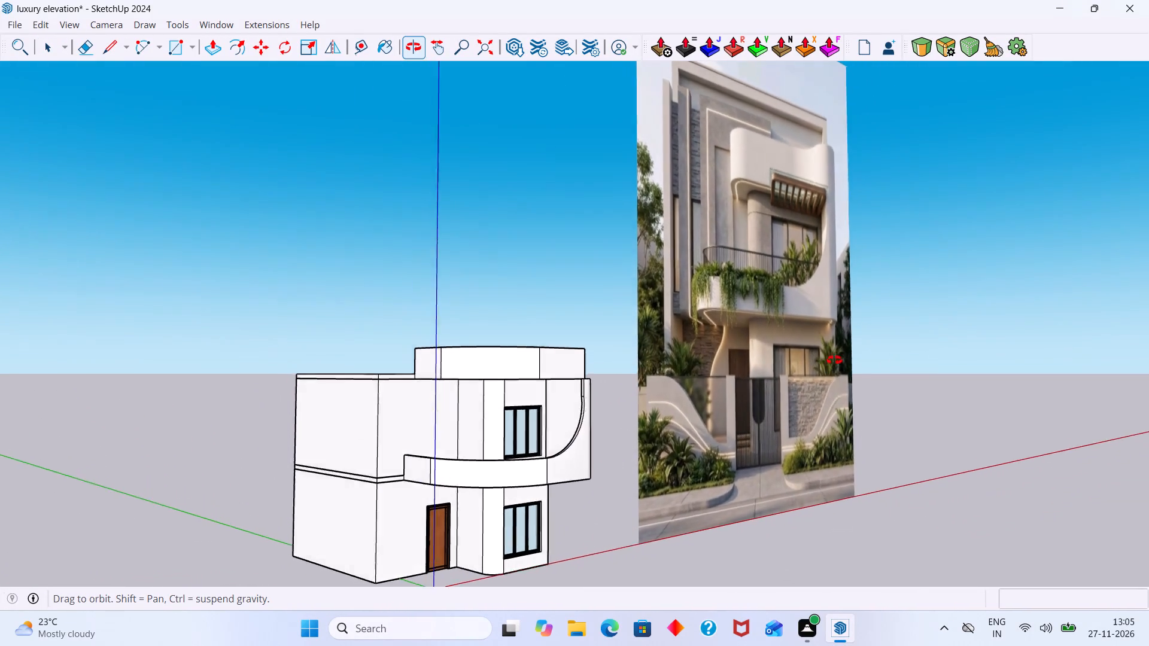
middle_drag(834, 360, 792, 283)
scroll(445, 468, up, 2)
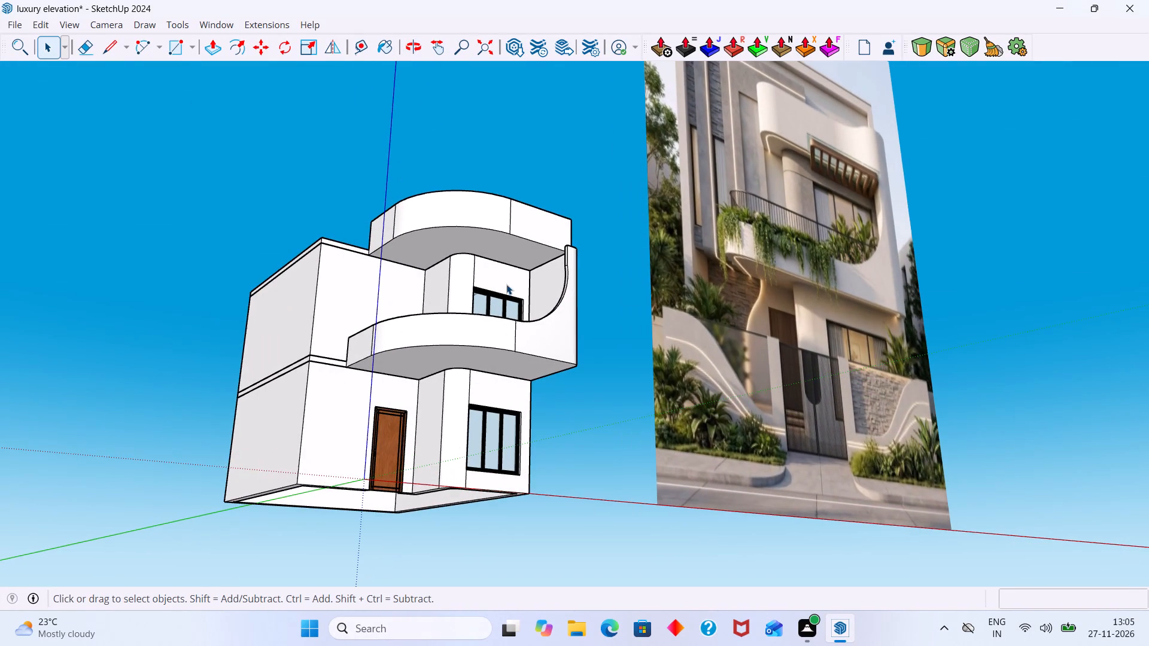
middle_drag(463, 320, 200, 511)
scroll(388, 431, down, 8)
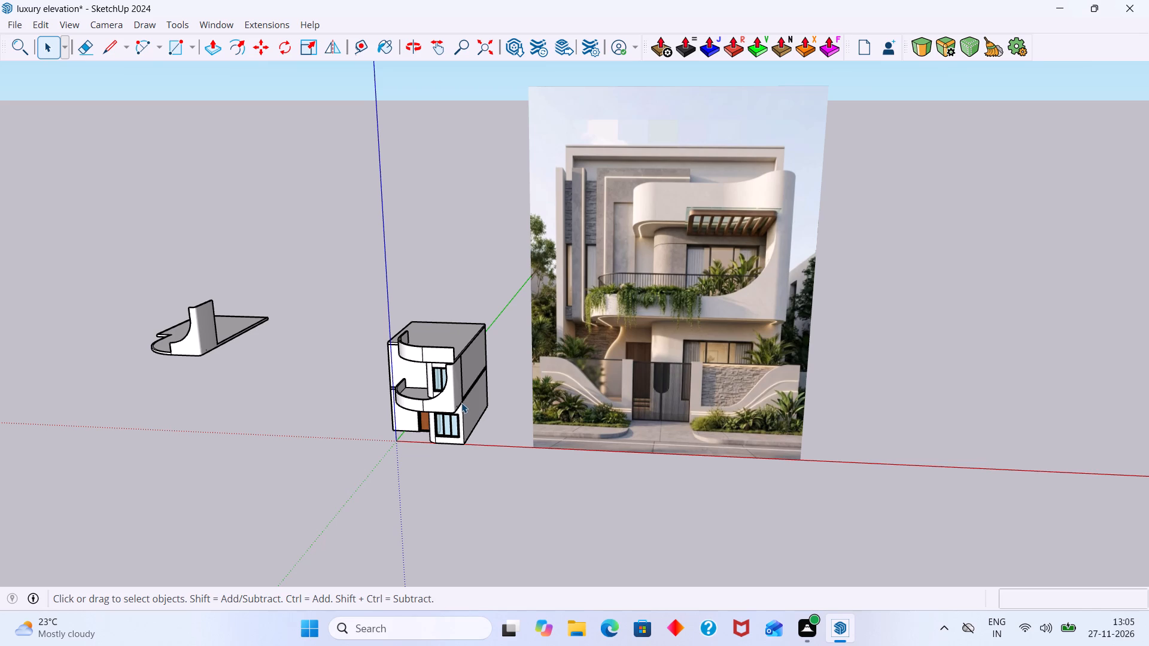
Examine the parapet's end above the side wall's curved top close up and against the reference image.
scroll(435, 364, up, 3)
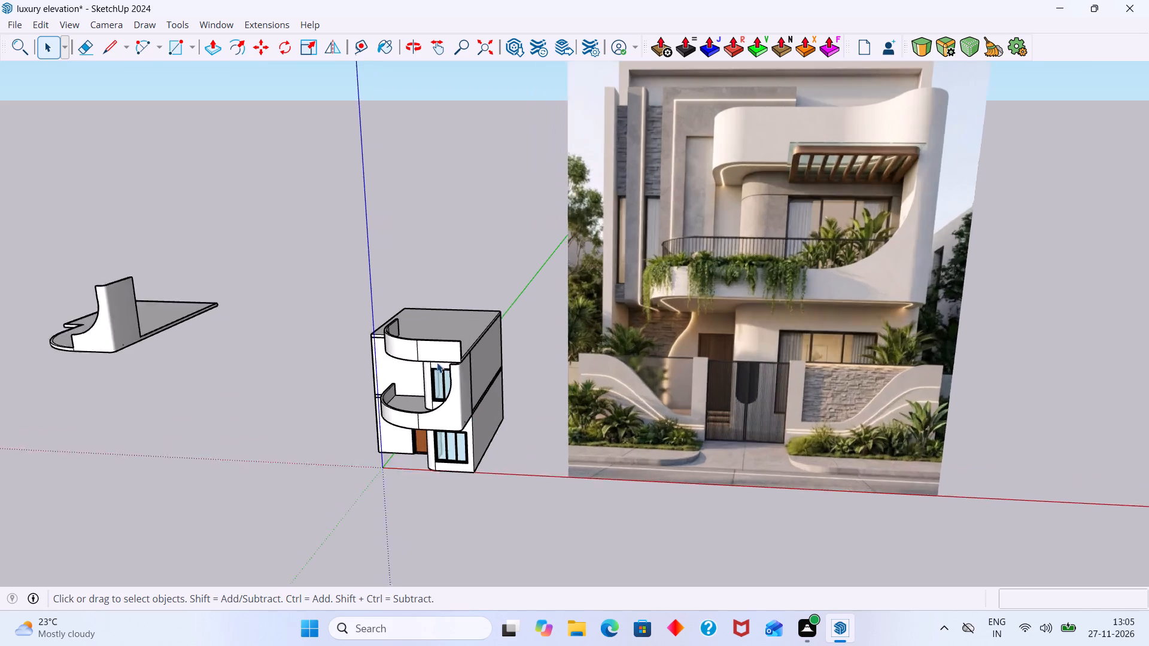
scroll(437, 362, up, 9)
middle_drag(484, 359, 428, 363)
scroll(428, 363, up, 13)
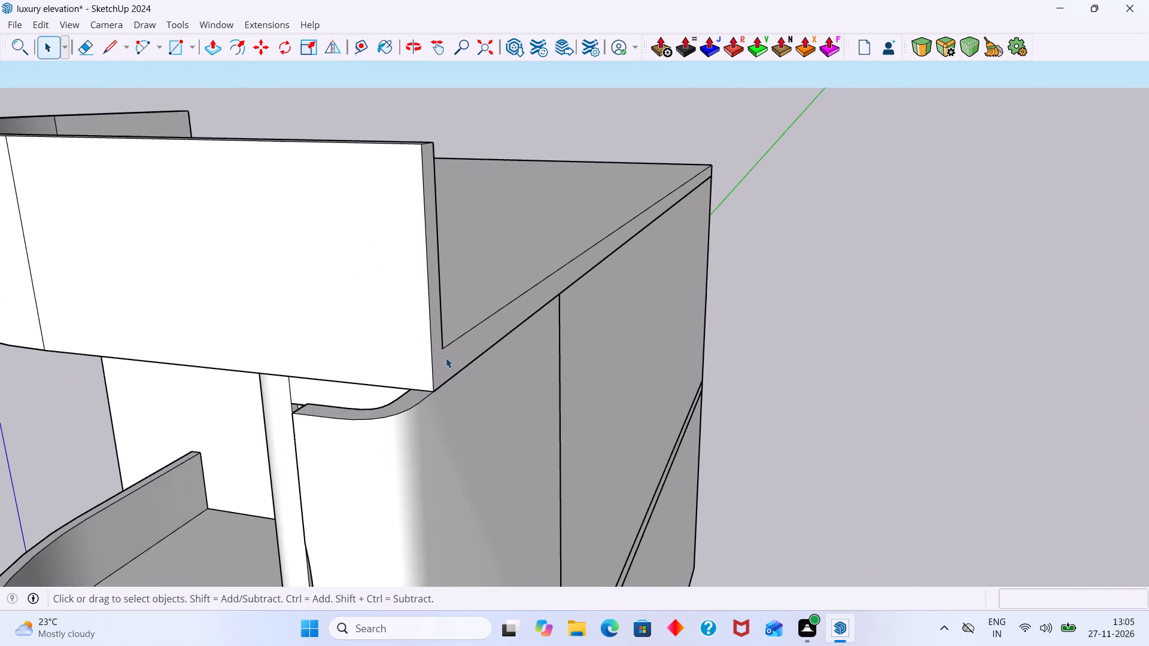
scroll(446, 358, up, 1)
scroll(446, 358, down, 20)
scroll(446, 358, down, 1)
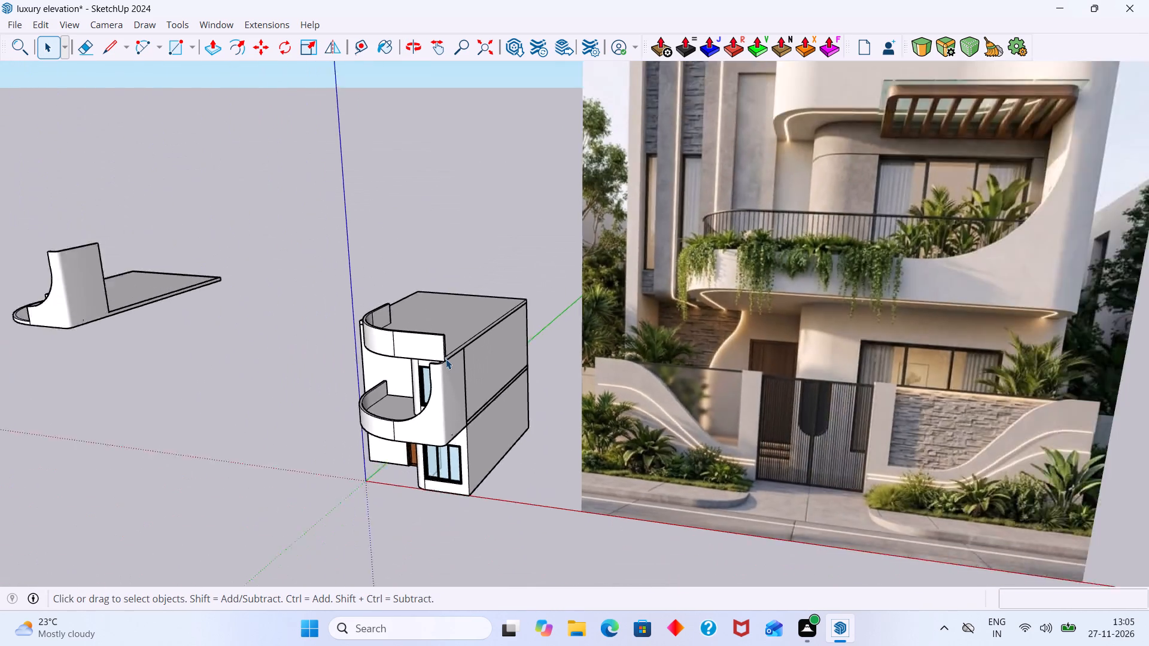
scroll(446, 359, down, 7)
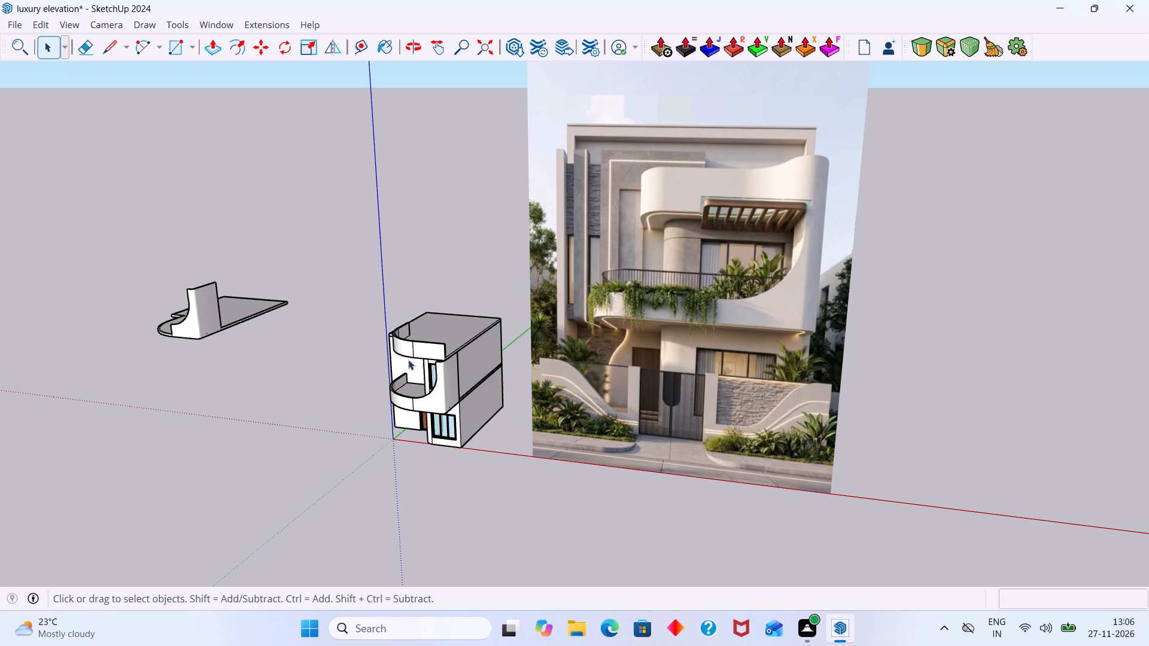
middle_drag(483, 365, 675, 374)
scroll(539, 364, up, 16)
middle_drag(506, 351, 379, 380)
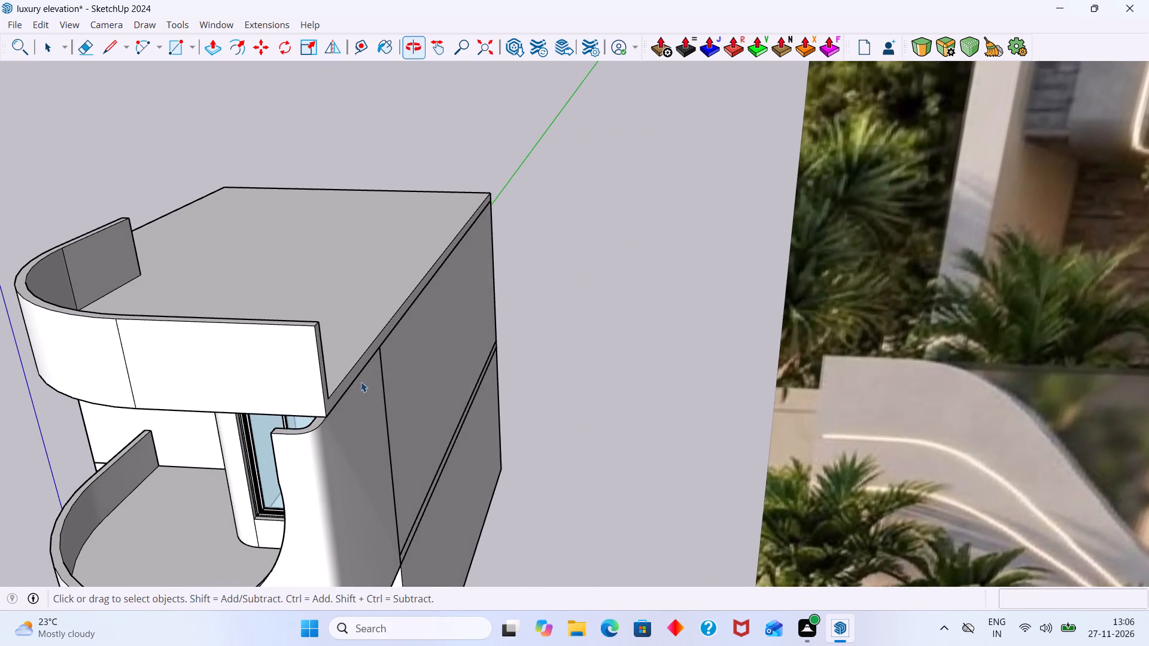
scroll(334, 390, down, 2)
scroll(332, 403, up, 1)
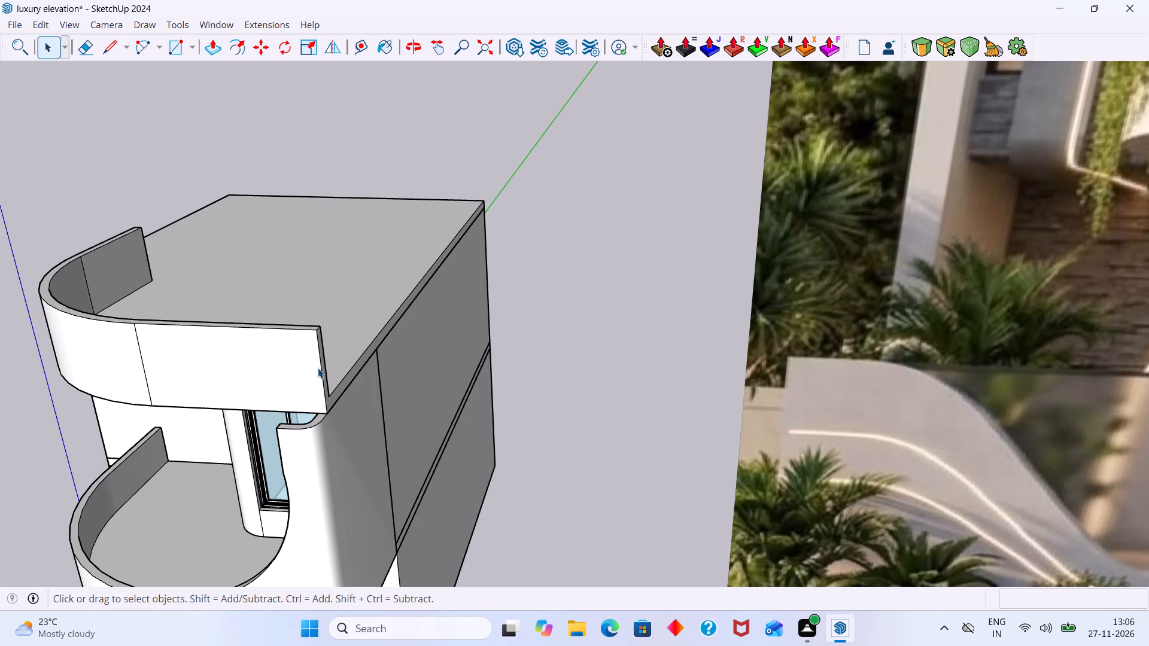
Undo the recent operations back to the flat roof slab without its curved parapet wall.
key(ctrl+z)
key(ctrl+z)
key(ctrl+z)
key(ctrl+z)
key(ctrl+z)
key(ctrl+z)
key(ctrl+z)
key(ctrl+z)
key(ctrl+z)
key(ctrl+z)
key(ctrl+z)
key(ctrl+z)
key(ctrl+z)
key(ctrl+z)
key(ctrl+z)
key(ctrl+z)
key(ctrl+z)
key(ctrl+z)
key(ctrl+z)
key(ctrl+z)
key(ctrl+z)
key(ctrl+z)
click(555, 260)
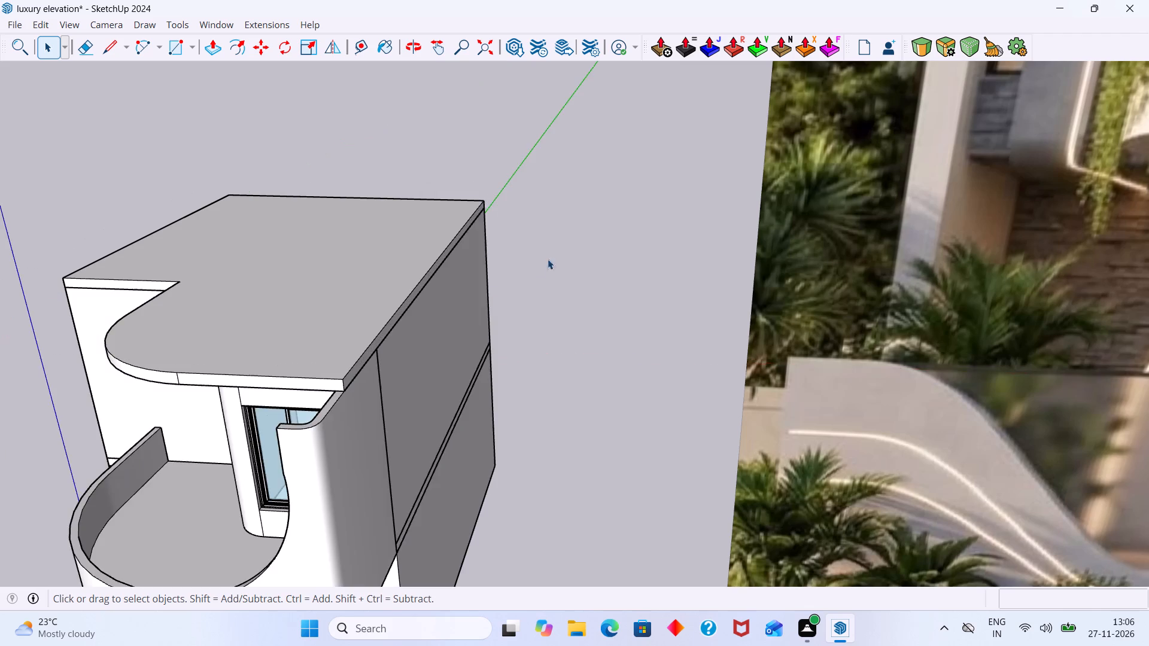
Split the balcony side wall's top face with a 4" line where it meets the roof slab's front corner.
scroll(411, 336, down, 7)
scroll(428, 383, down, 5)
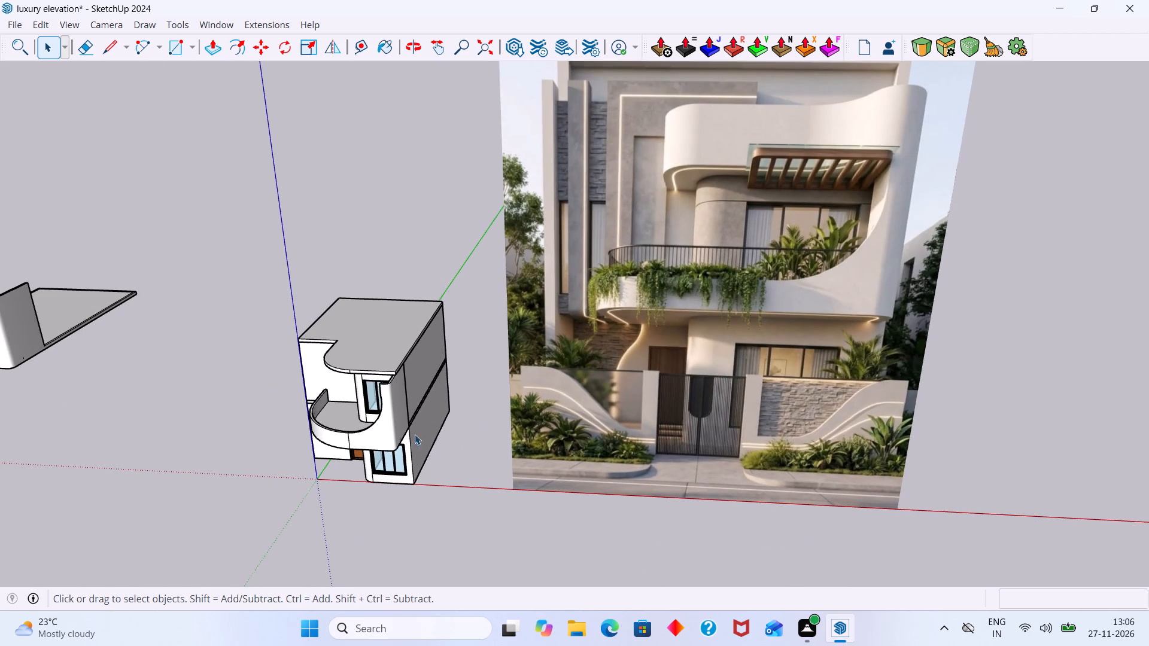
shift+middle_drag(399, 455, 381, 482)
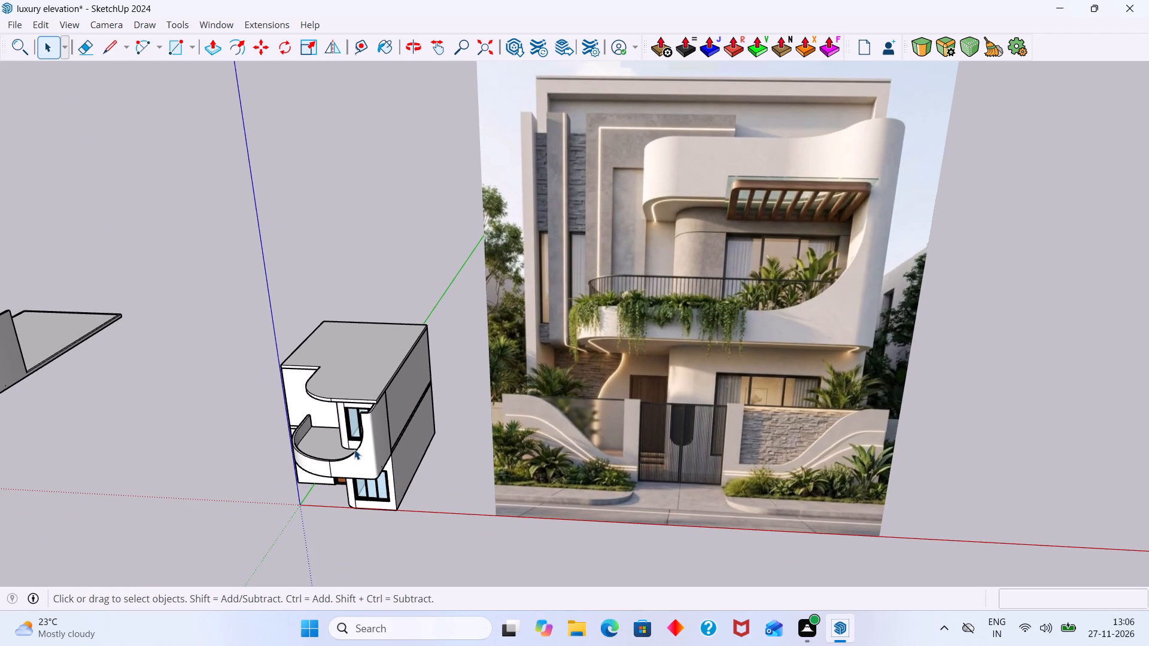
middle_drag(366, 410, 433, 396)
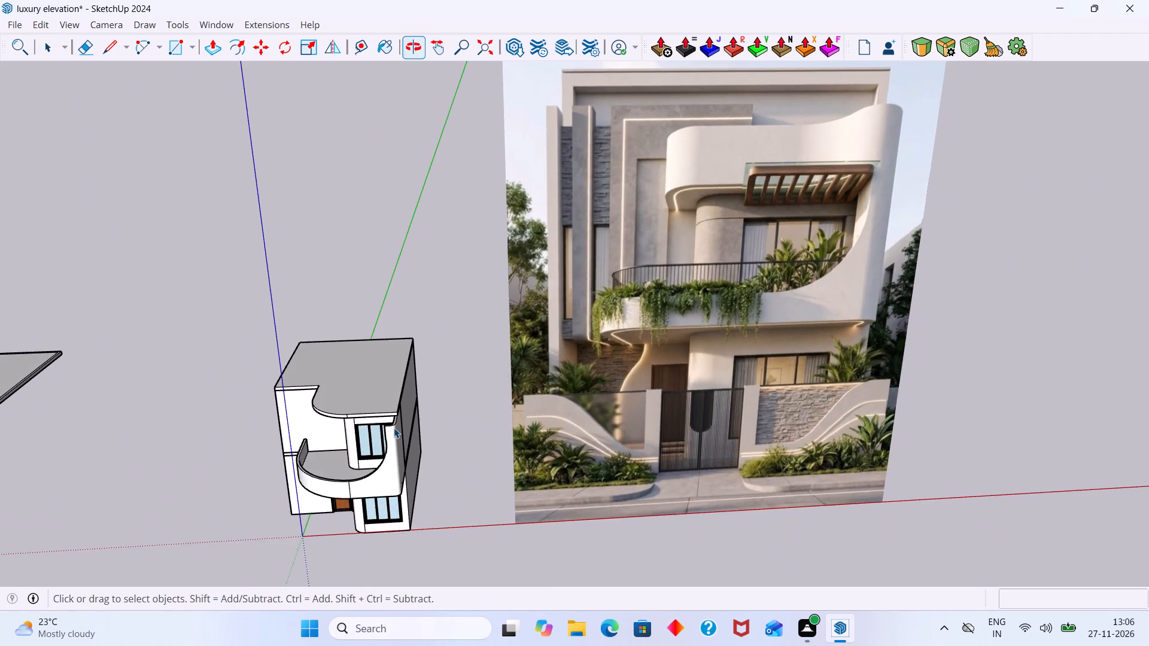
scroll(394, 428, up, 20)
middle_drag(391, 389, 344, 413)
scroll(364, 382, up, 4)
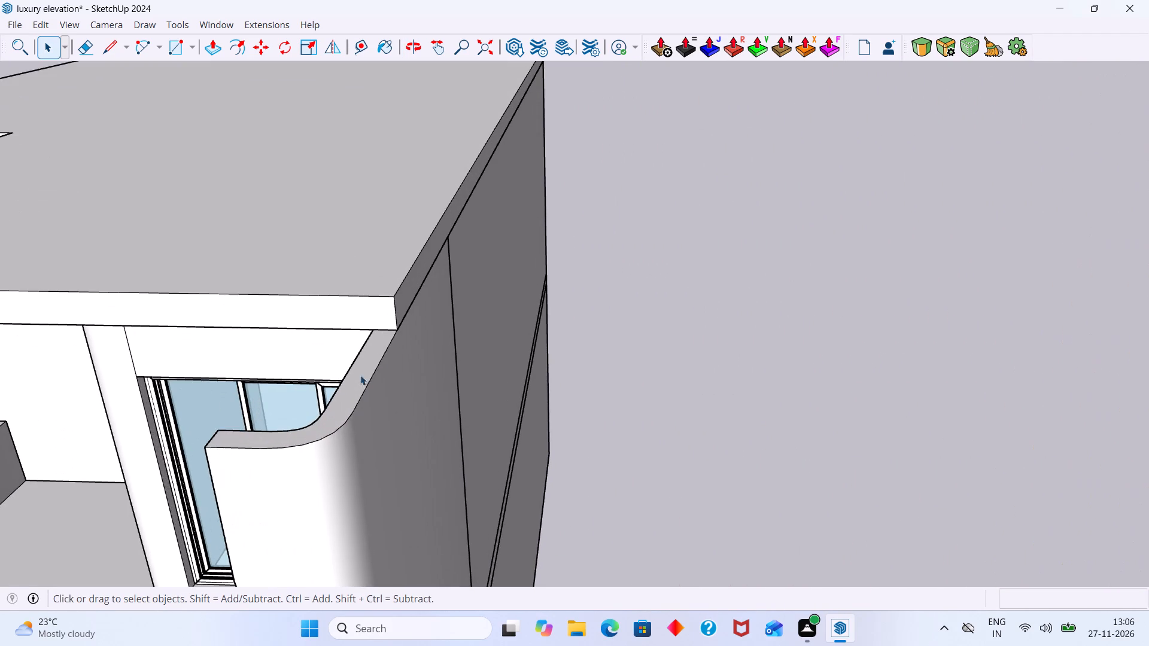
click(359, 371)
double_click(366, 367)
click(370, 360)
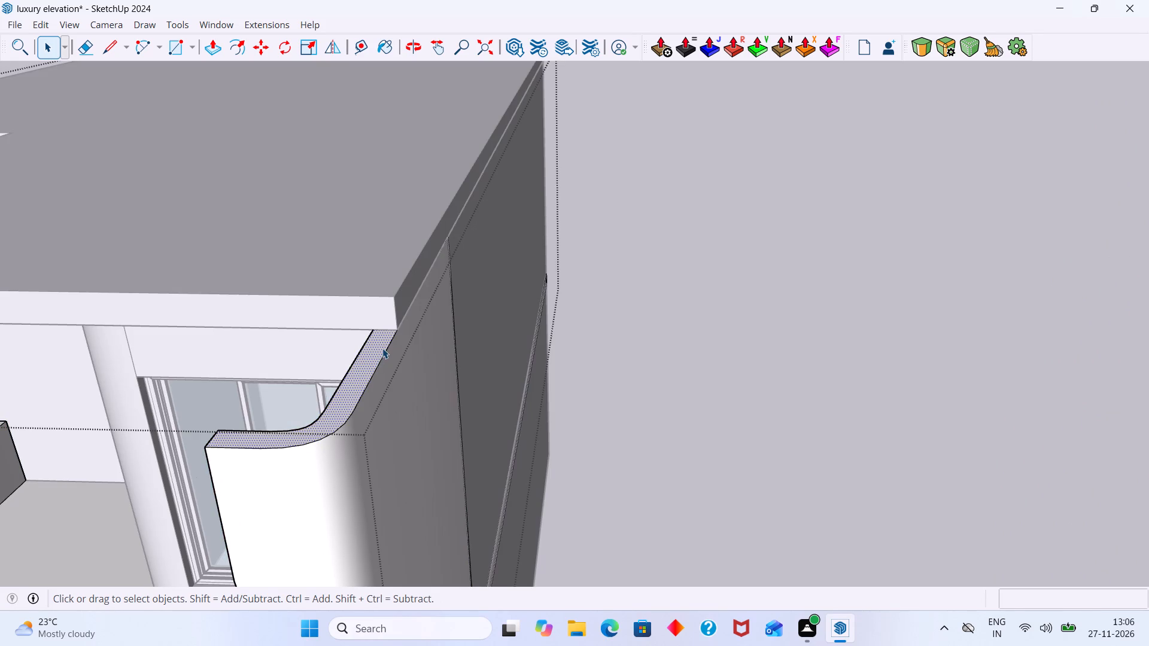
key(l)
click(373, 330)
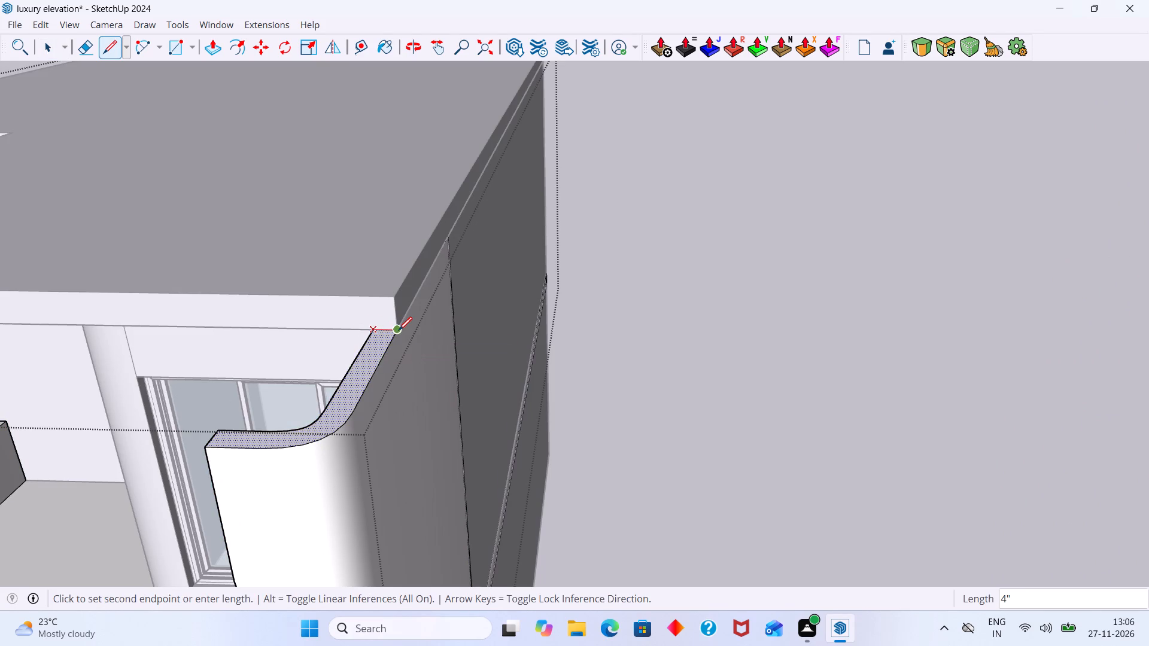
click(399, 330)
key(space)
click(361, 381)
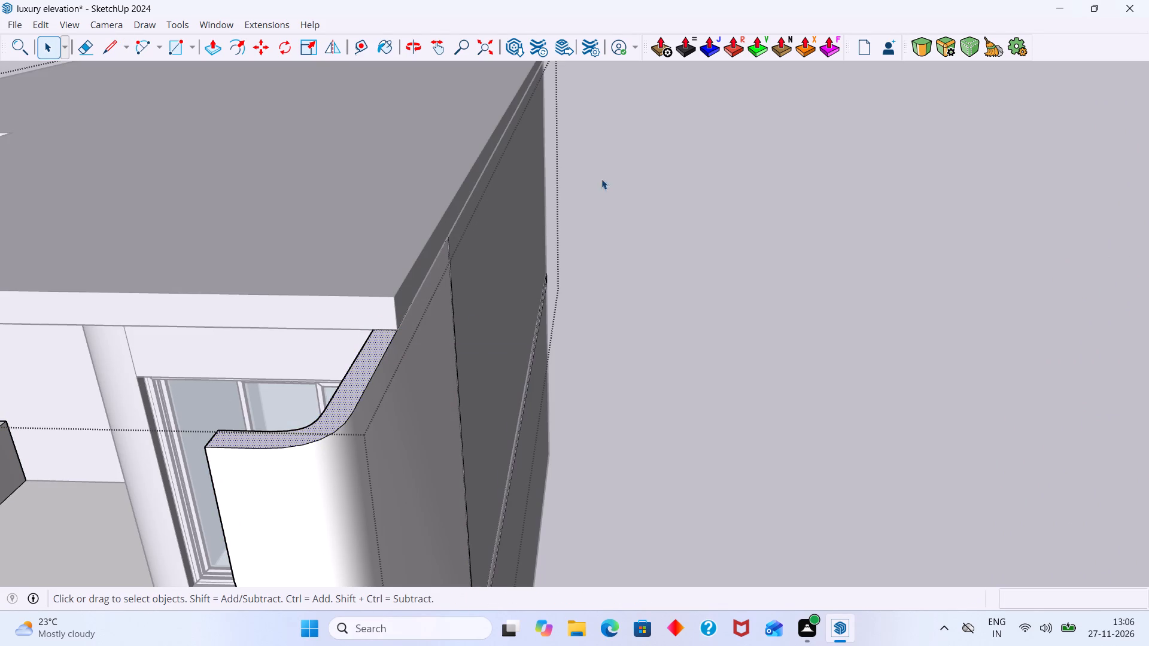
Raise the front part of the side wall's curved top face about 3' 2" with Joint Push Pull.
click(714, 50)
click(341, 422)
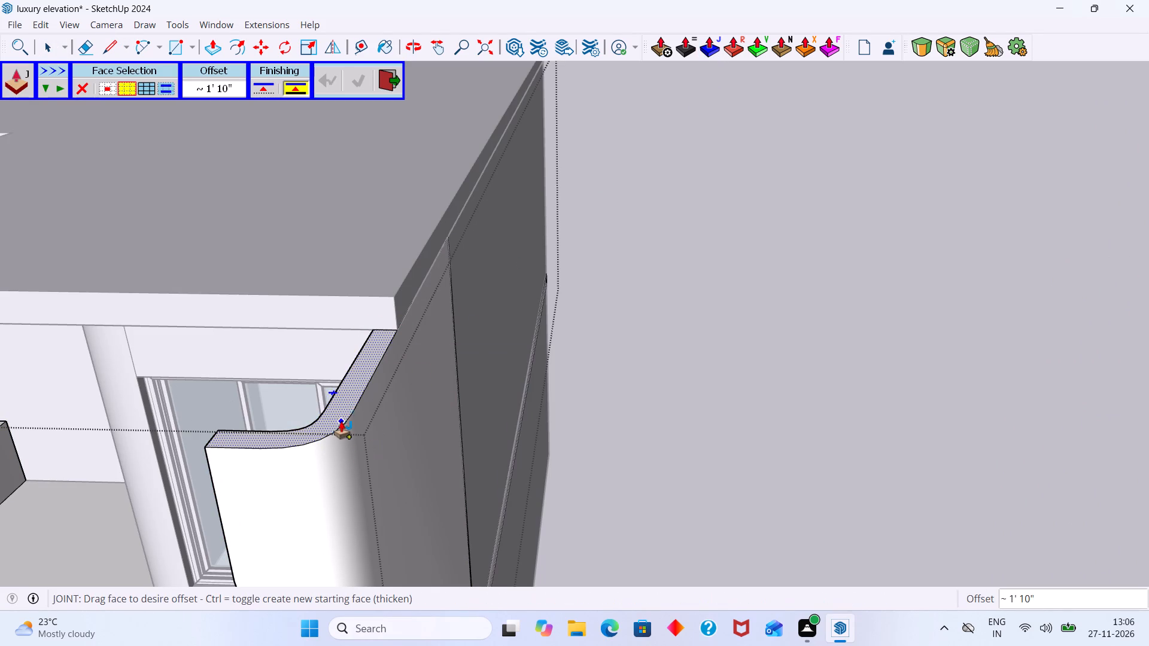
scroll(320, 305, down, 13)
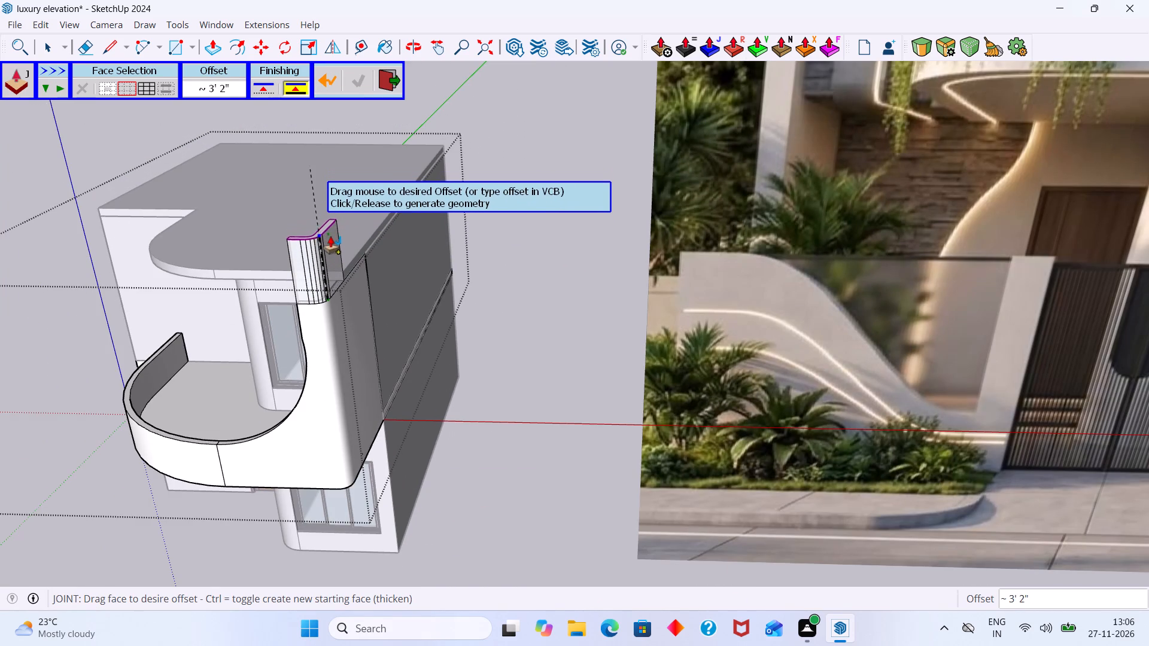
click(332, 237)
key(space)
click(566, 194)
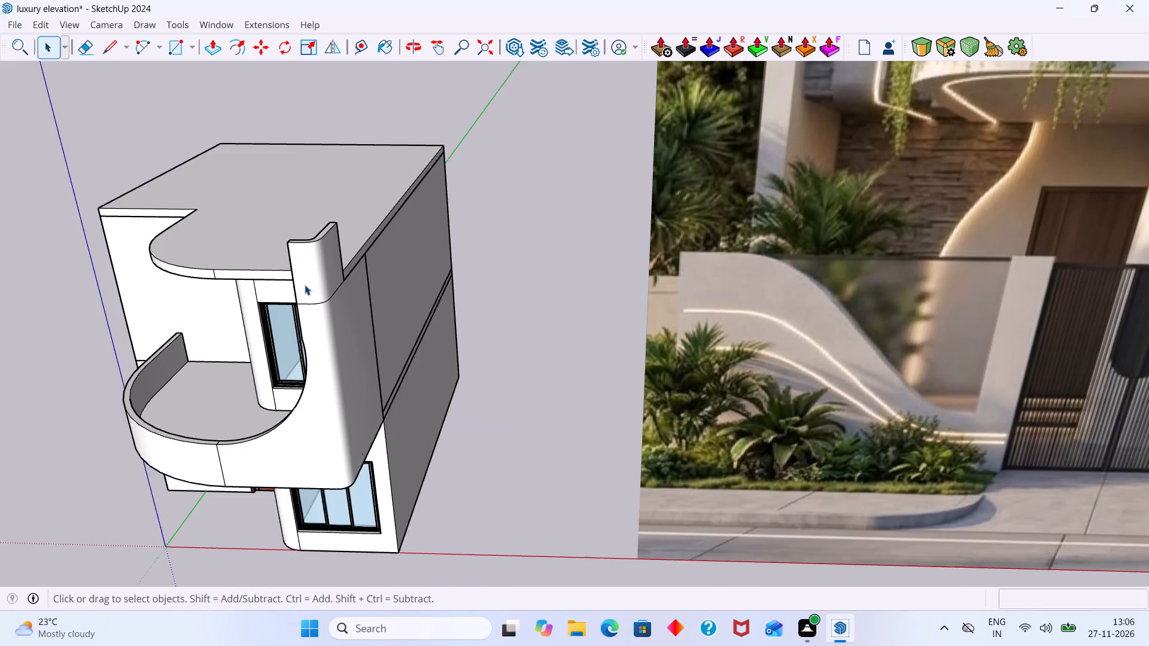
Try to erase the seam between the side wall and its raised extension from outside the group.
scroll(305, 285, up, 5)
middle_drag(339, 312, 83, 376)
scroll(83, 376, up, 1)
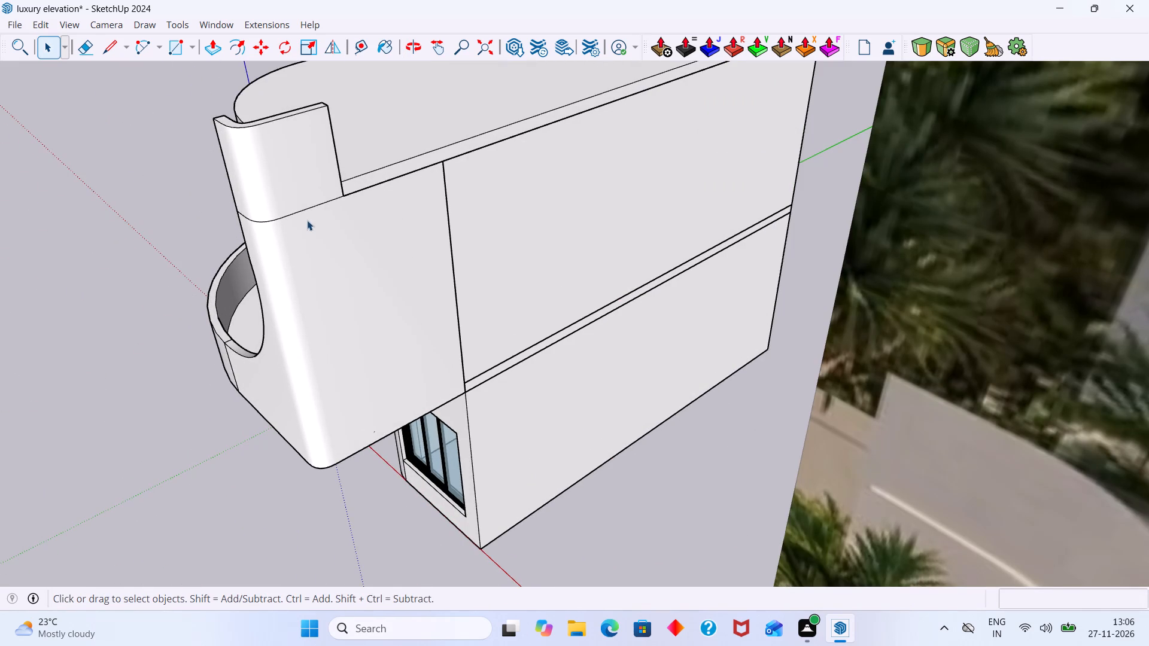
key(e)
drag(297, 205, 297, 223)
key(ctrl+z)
Open the side wall group and erase the horizontal seam across its outer face below the raised extension.
key(space)
double_click(305, 215)
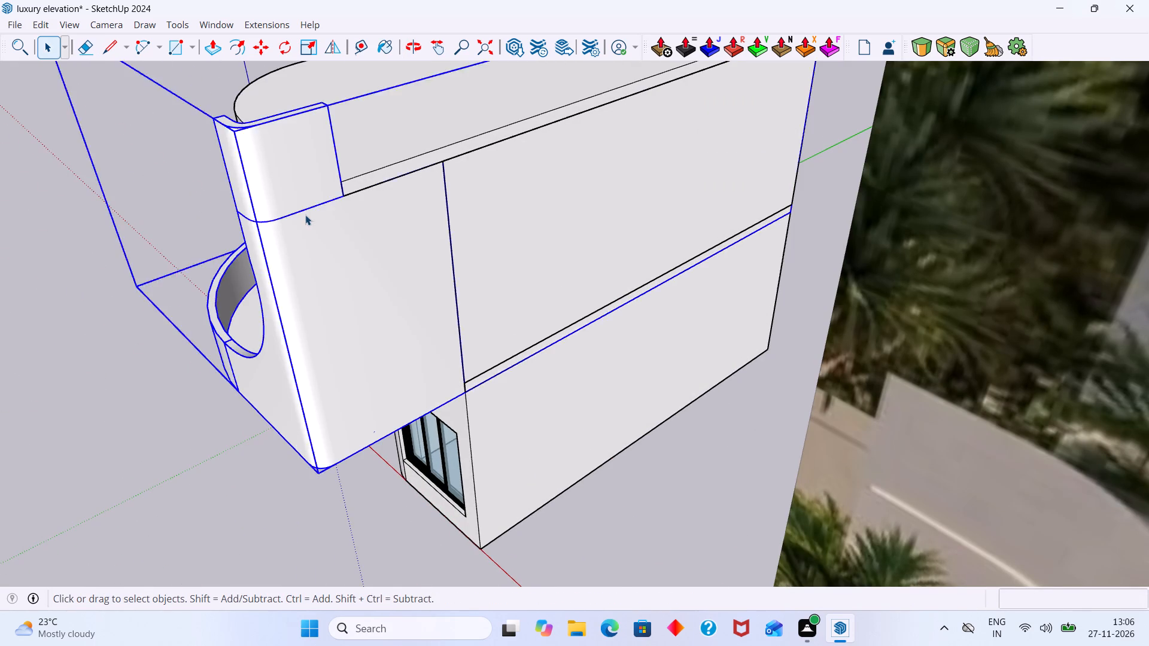
shift+middle_drag(305, 245, 268, 373)
middle_drag(262, 379, 279, 340)
click(279, 340)
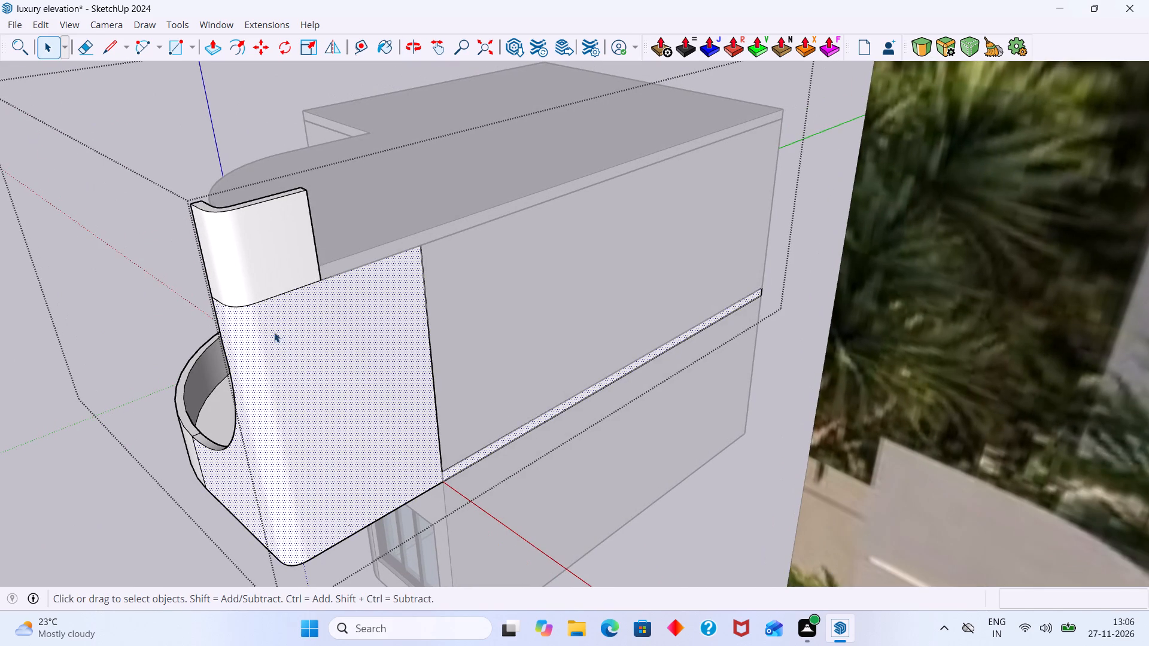
key(e)
drag(268, 298, 269, 316)
click(247, 308)
drag(254, 304, 250, 306)
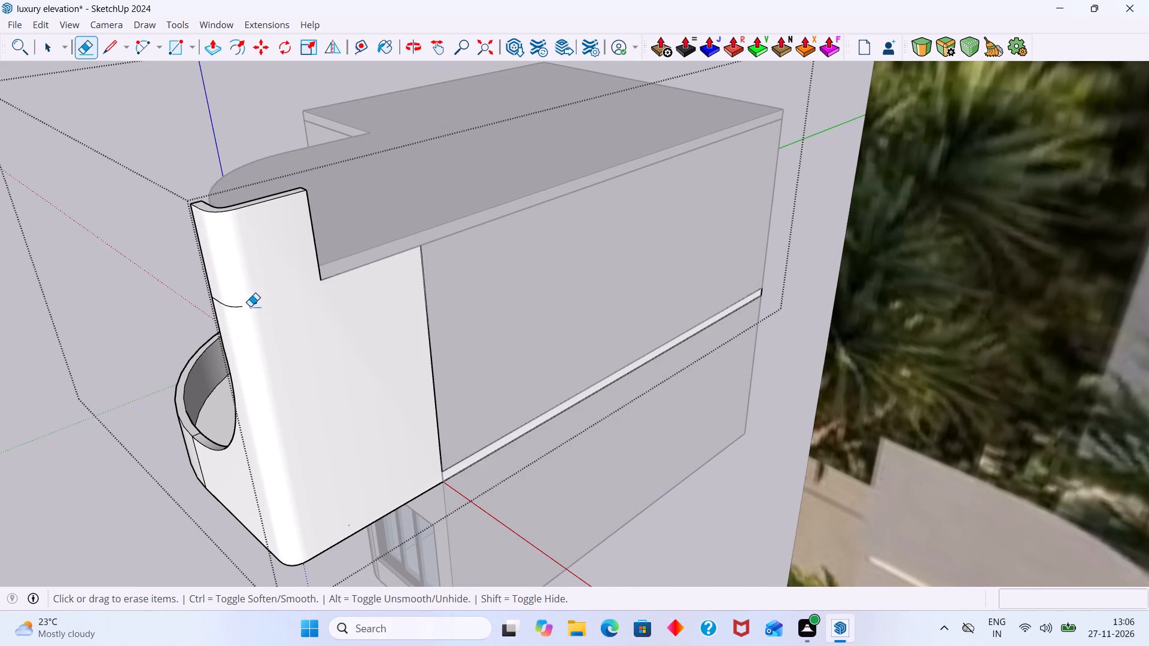
drag(250, 306, 213, 296)
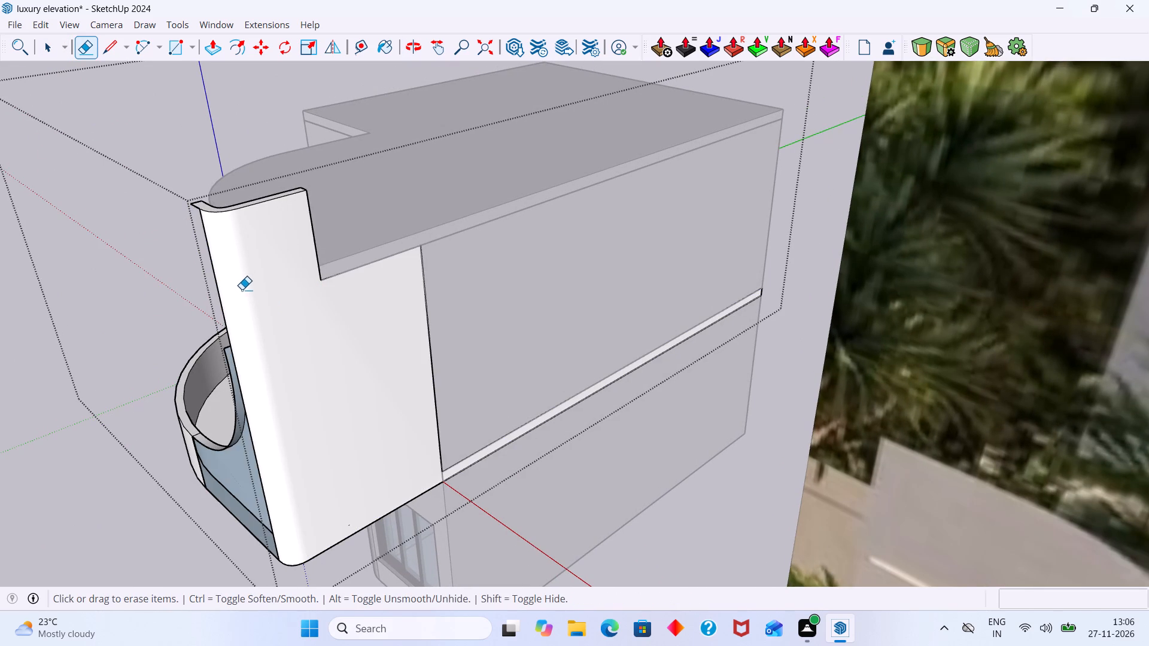
key(ctrl+z)
middle_drag(251, 303, 326, 305)
key(e)
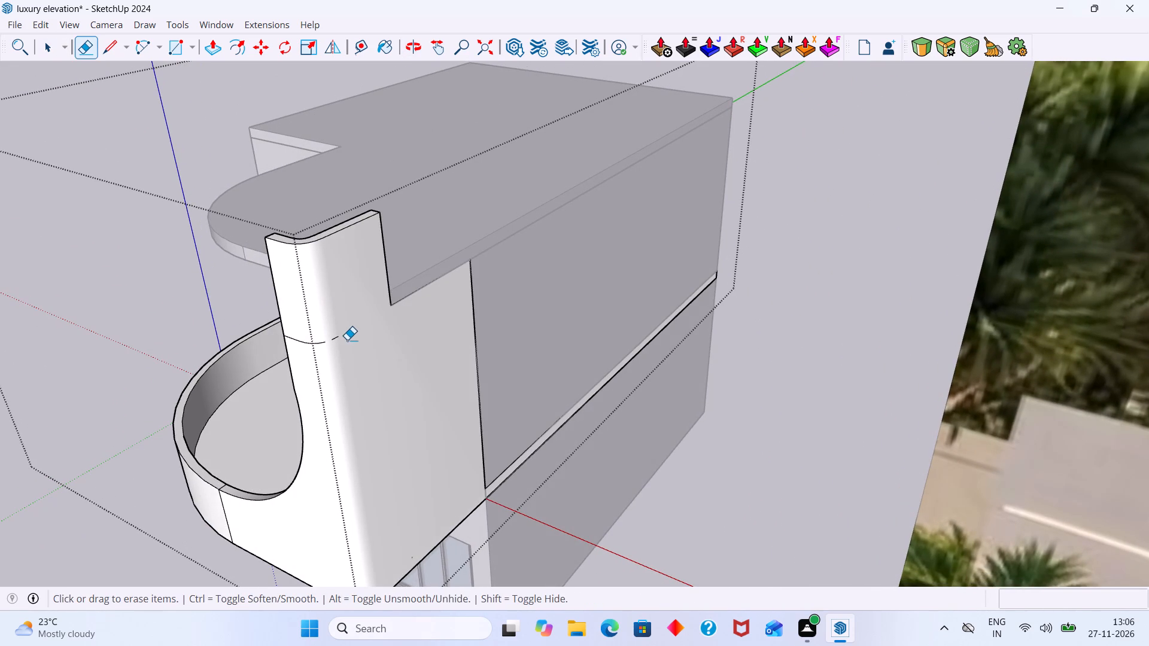
drag(345, 339, 317, 346)
drag(311, 348, 301, 340)
Erase the matching curved seam on the side wall's inner face above the roof slab.
middle_drag(336, 347, 485, 343)
middle_drag(464, 345, 853, 298)
scroll(841, 313, down, 1)
scroll(916, 222, up, 3)
shift+middle_drag(869, 240, 496, 299)
middle_drag(480, 306, 732, 355)
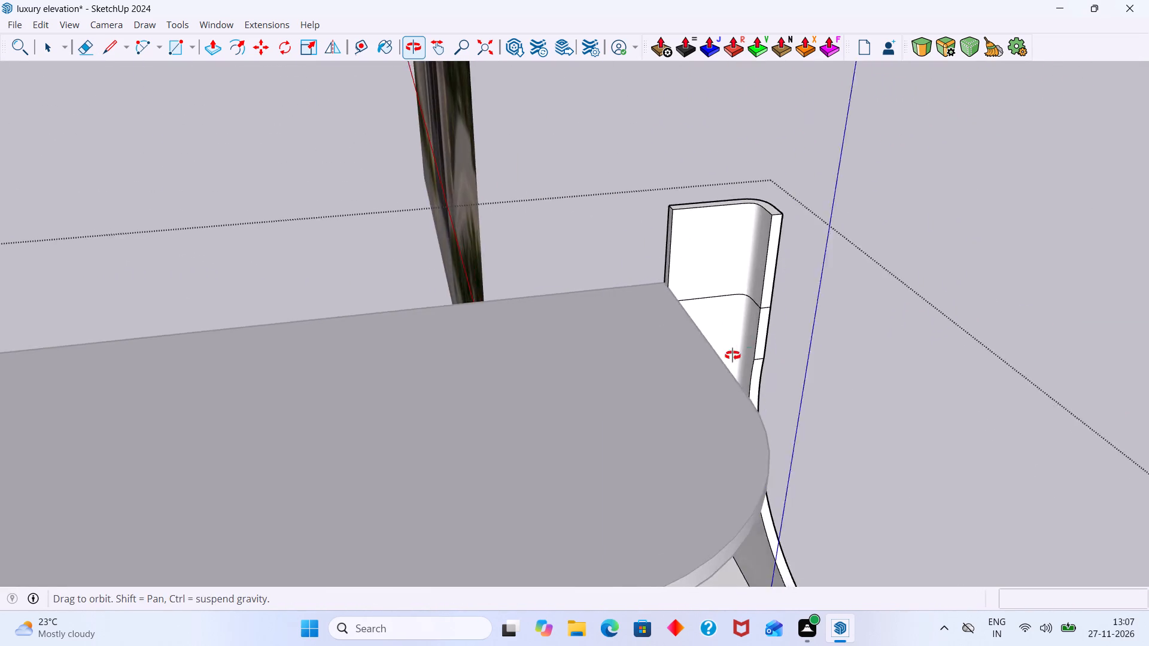
middle_drag(732, 355, 738, 349)
scroll(748, 288, up, 9)
drag(764, 278, 780, 304)
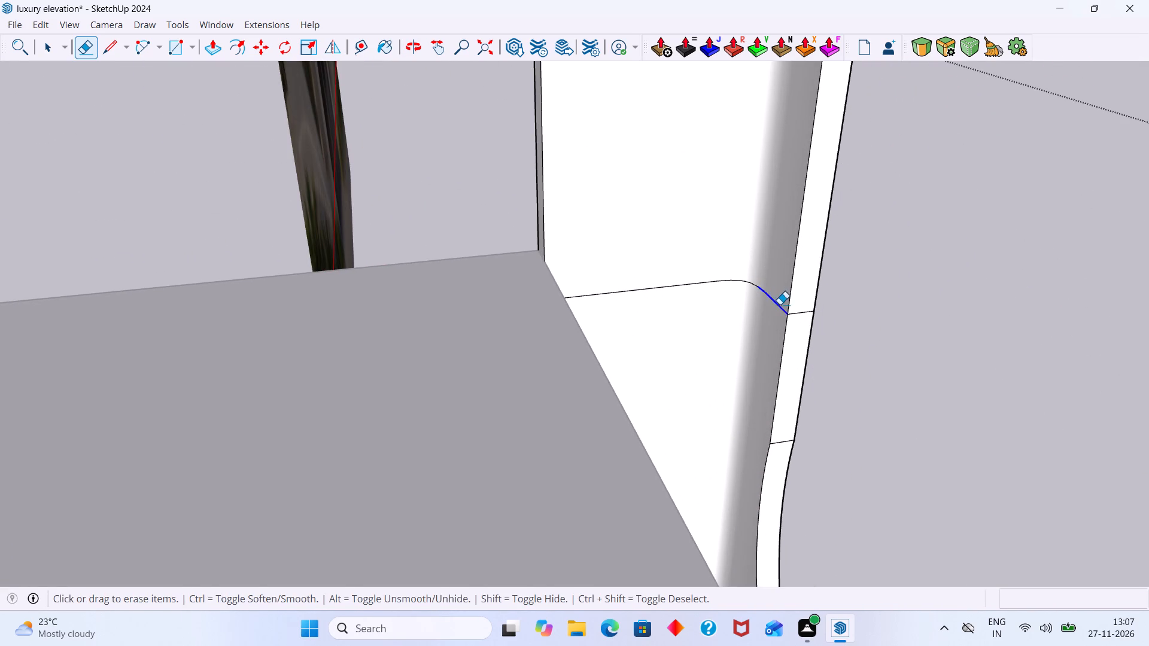
drag(780, 304, 736, 285)
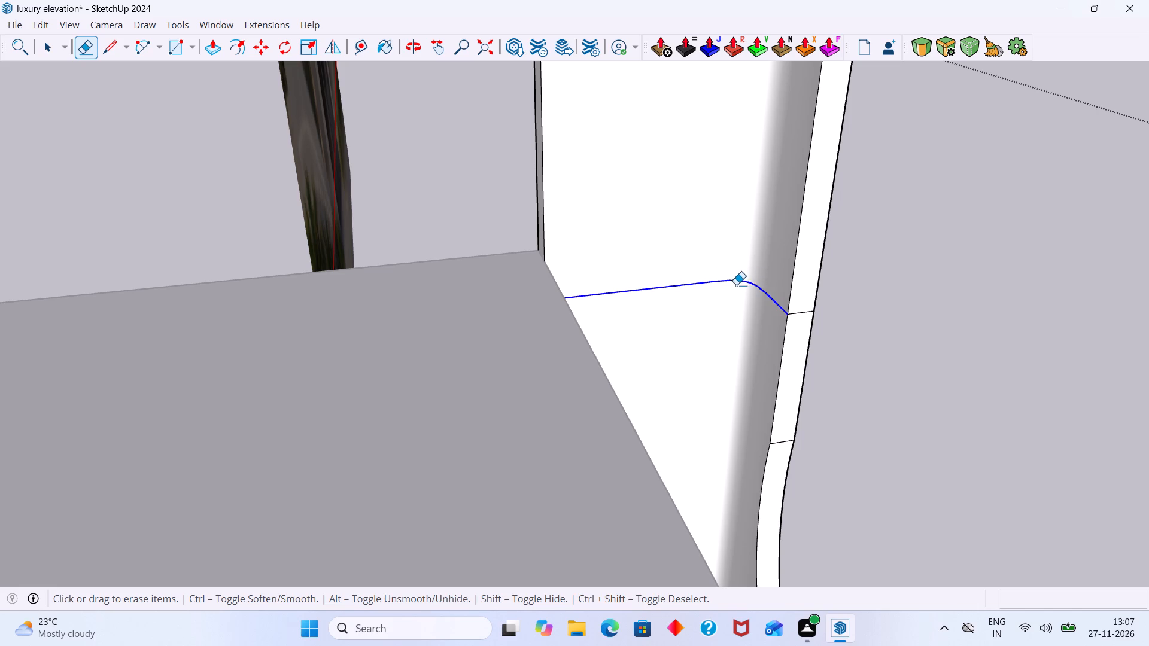
drag(736, 285, 737, 285)
Erase the short cross line on the side wall's narrow front edge at the base of the extension.
middle_drag(720, 304, 589, 320)
scroll(750, 315, up, 6)
drag(763, 312, 761, 292)
drag(837, 404, 835, 377)
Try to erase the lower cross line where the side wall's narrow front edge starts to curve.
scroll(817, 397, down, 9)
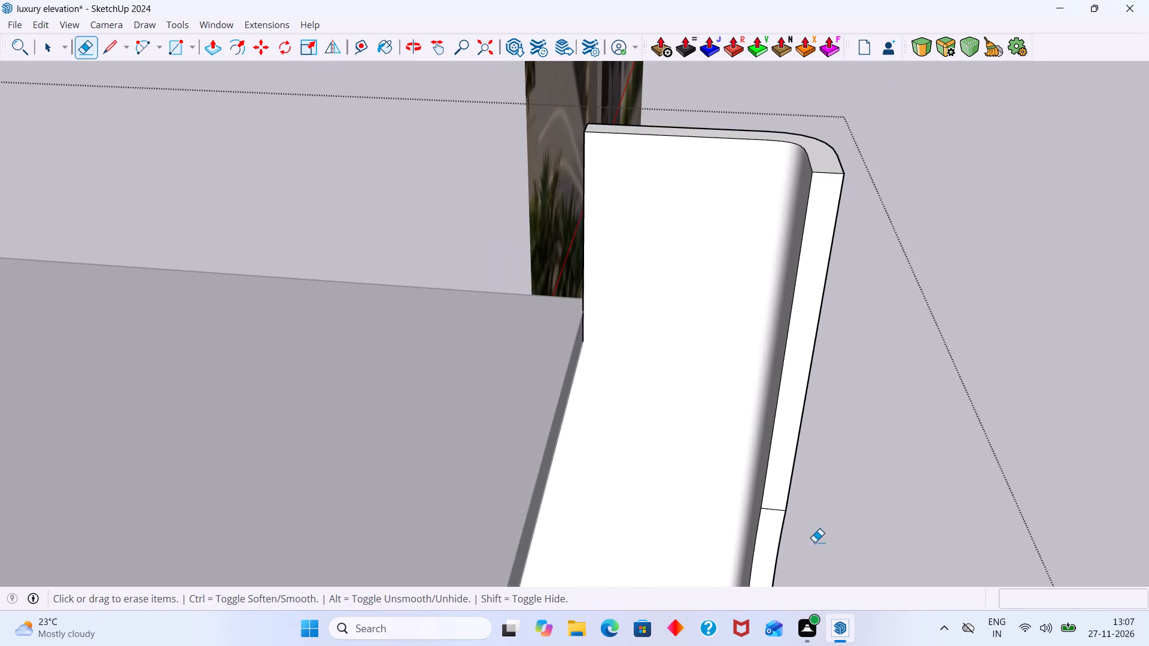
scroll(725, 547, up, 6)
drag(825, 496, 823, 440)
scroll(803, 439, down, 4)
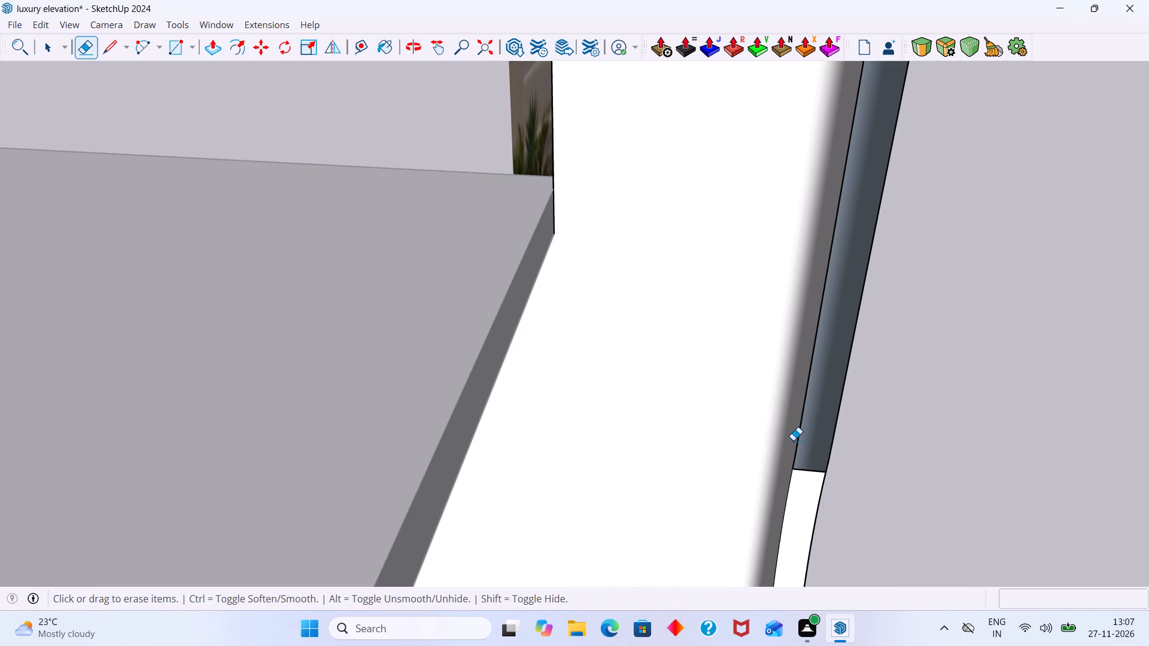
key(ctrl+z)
Leave the side wall group and compare the raised wall and roof slab with the reference image.
scroll(772, 443, down, 6)
middle_drag(786, 449, 467, 444)
scroll(499, 431, down, 9)
key(space)
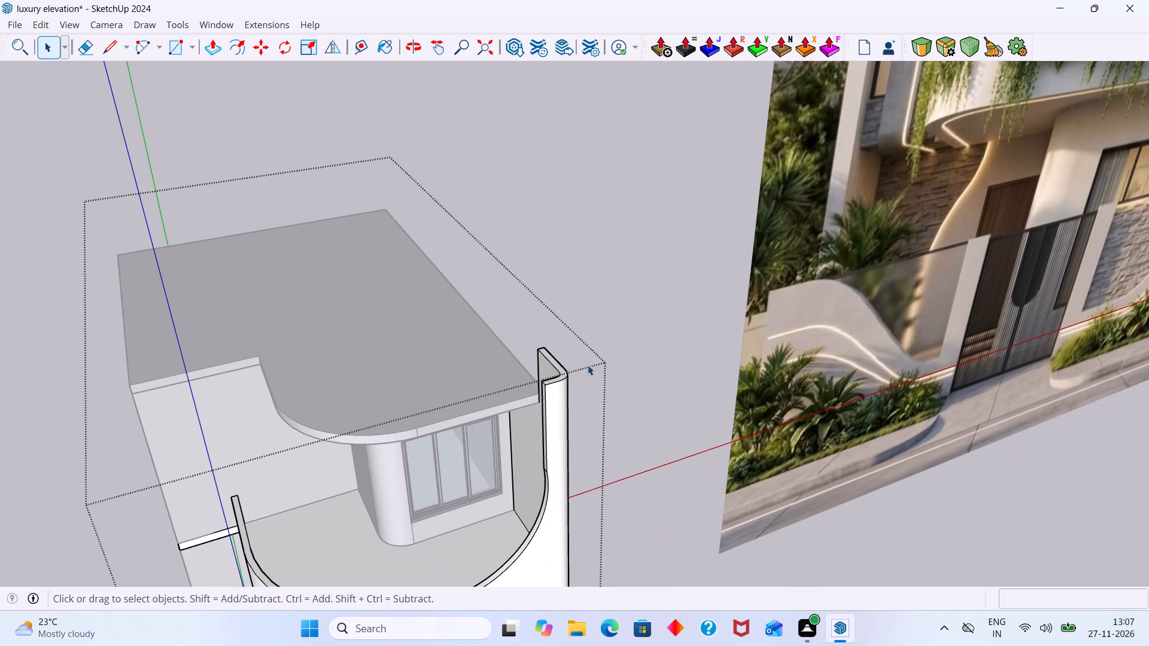
click(619, 311)
middle_drag(553, 362, 740, 304)
scroll(646, 361, up, 2)
scroll(646, 361, down, 16)
middle_drag(576, 410, 405, 440)
scroll(421, 443, down, 8)
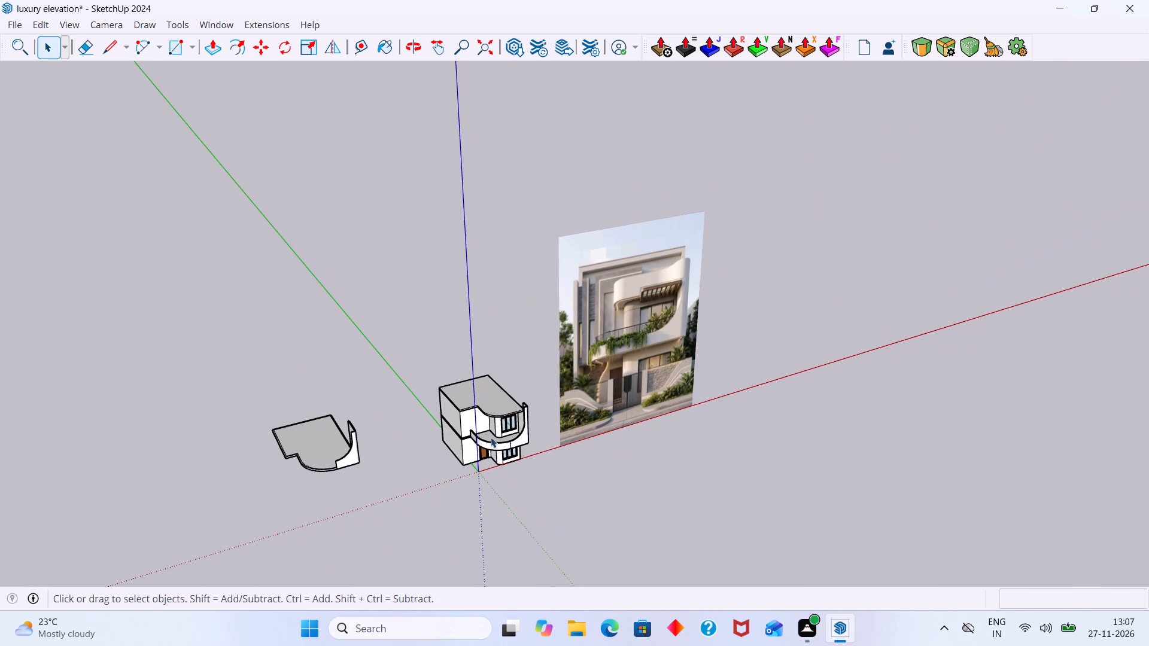
scroll(619, 311, up, 3)
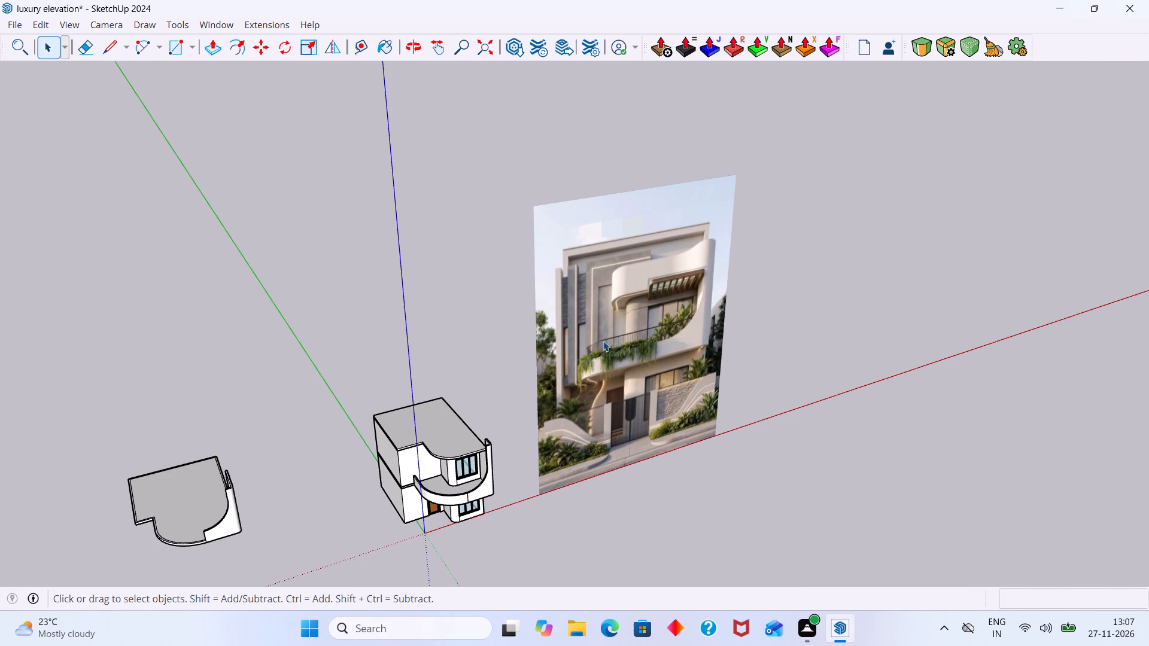
middle_drag(434, 452, 369, 445)
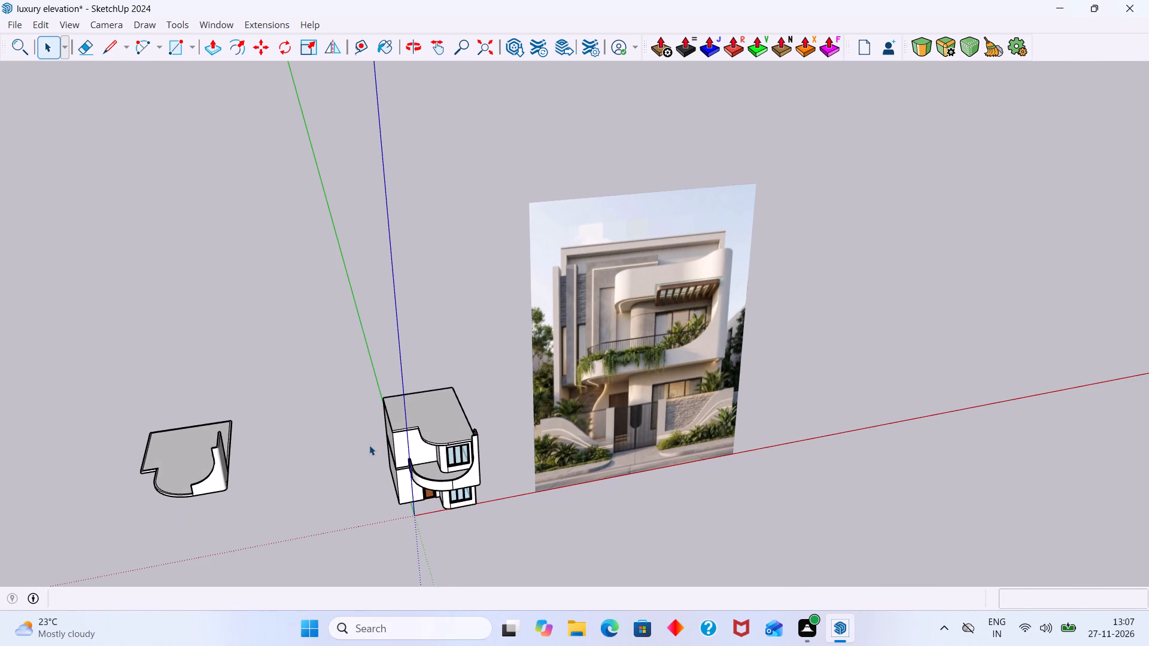
scroll(455, 441, up, 2)
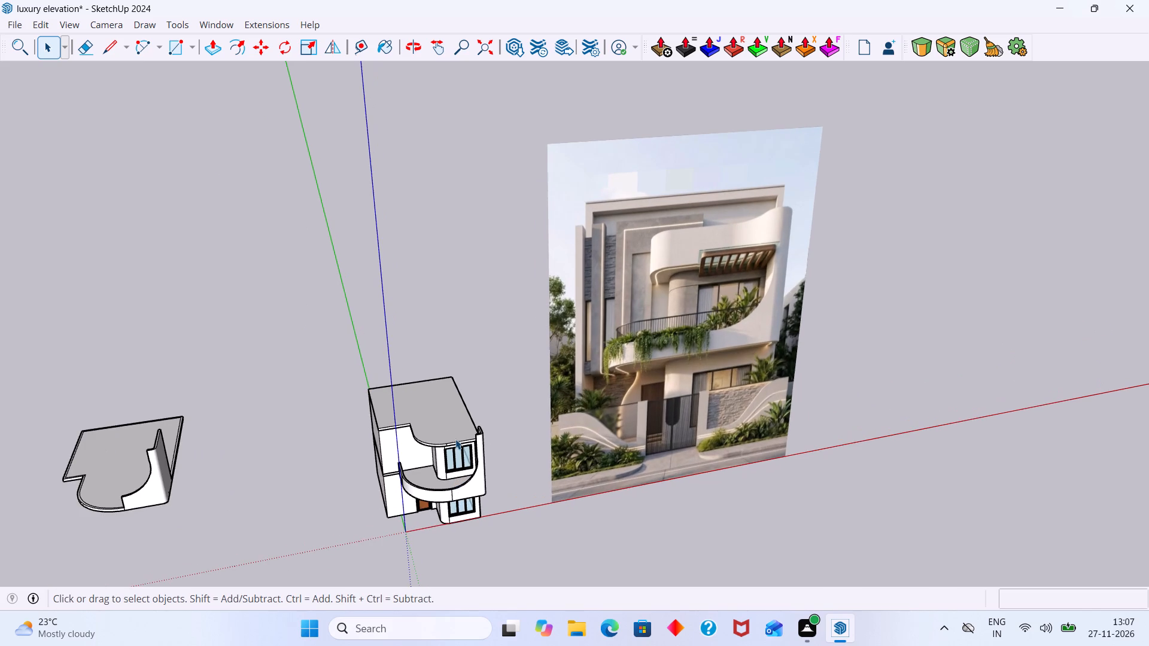
scroll(496, 423, up, 2)
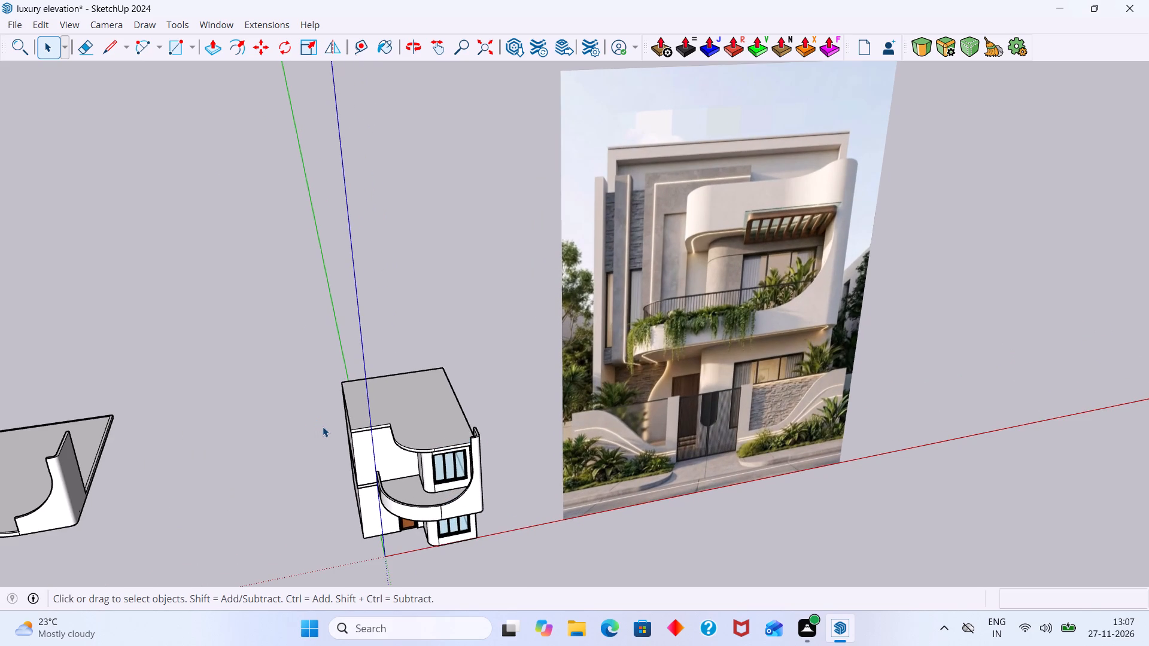
Copy the roof slab's front arc and both adjoining straight top edges straight up about 2' 6" to the side wall's top.
scroll(396, 422, up, 9)
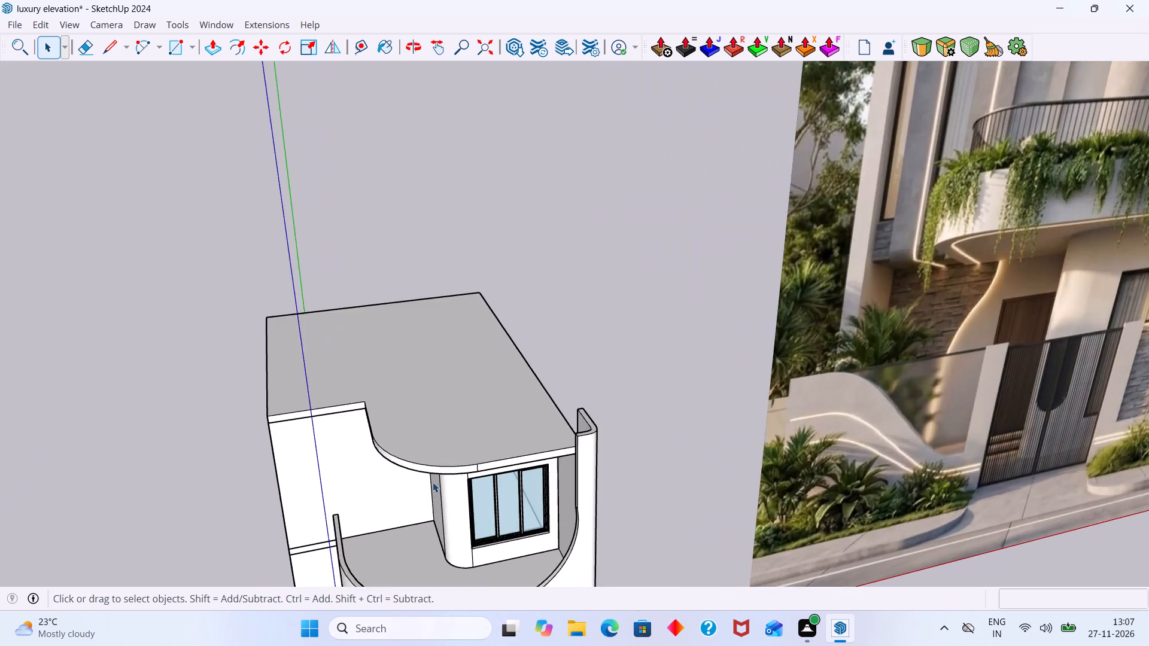
scroll(433, 482, up, 5)
click(439, 453)
double_click(448, 453)
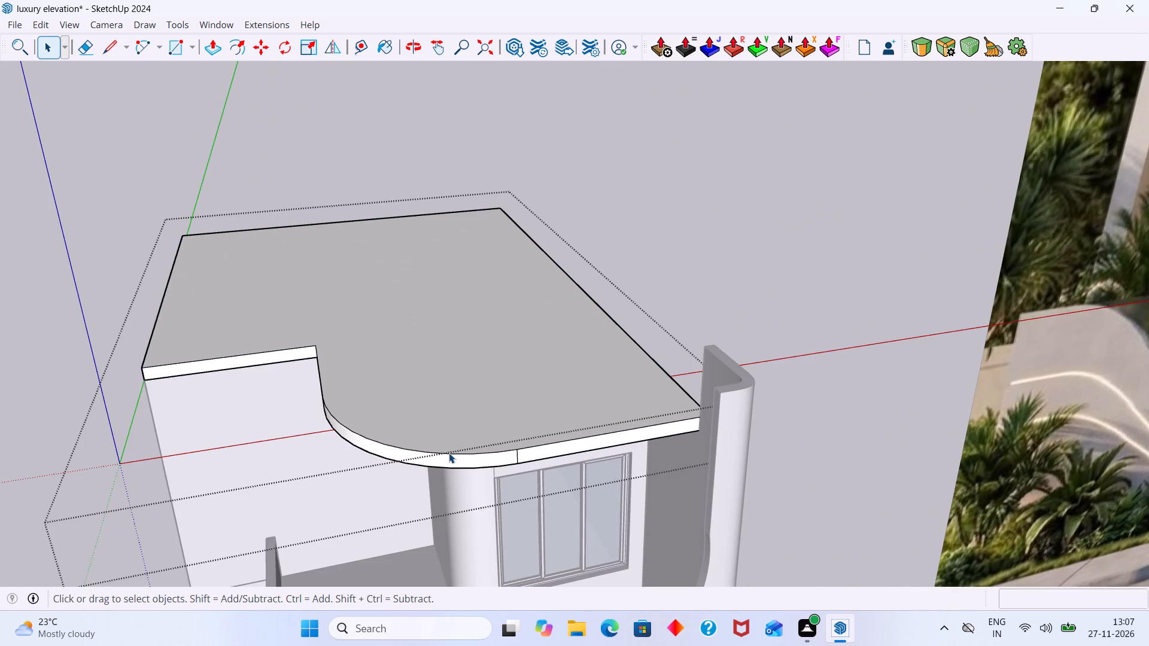
click(460, 456)
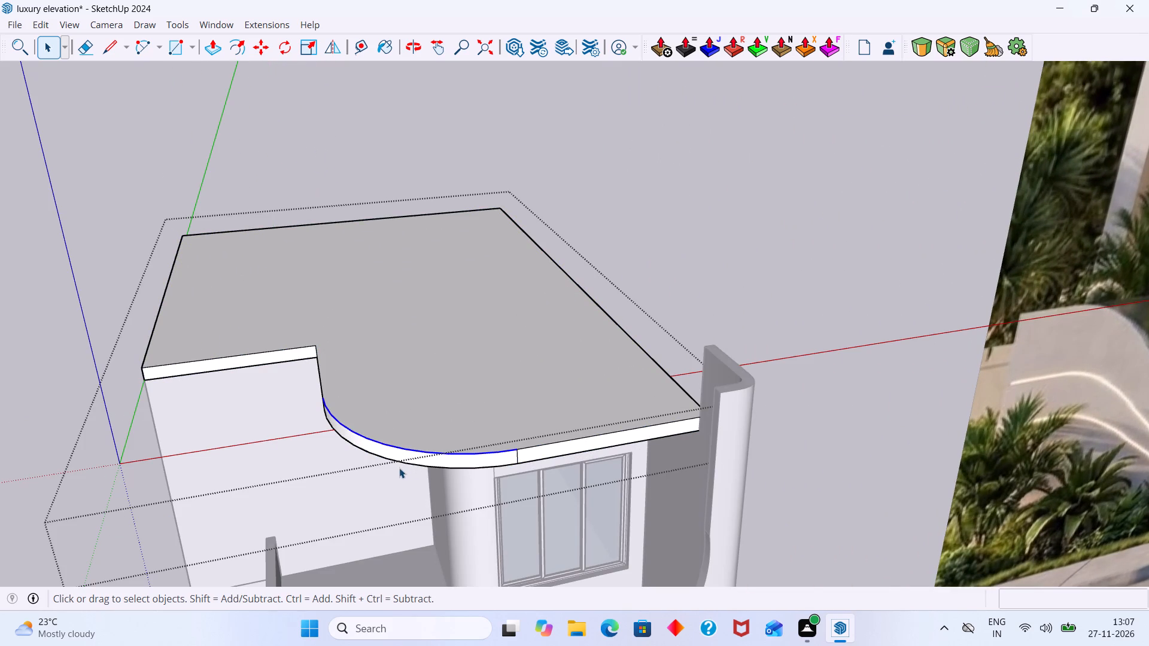
scroll(536, 446, up, 1)
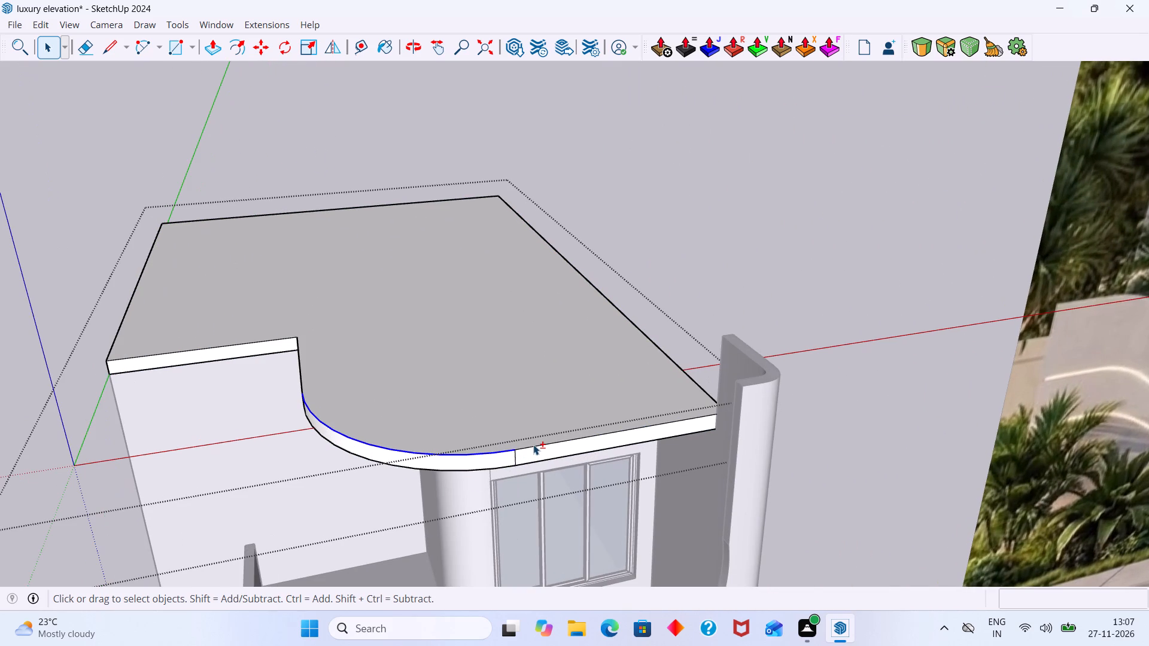
shift+click(533, 444)
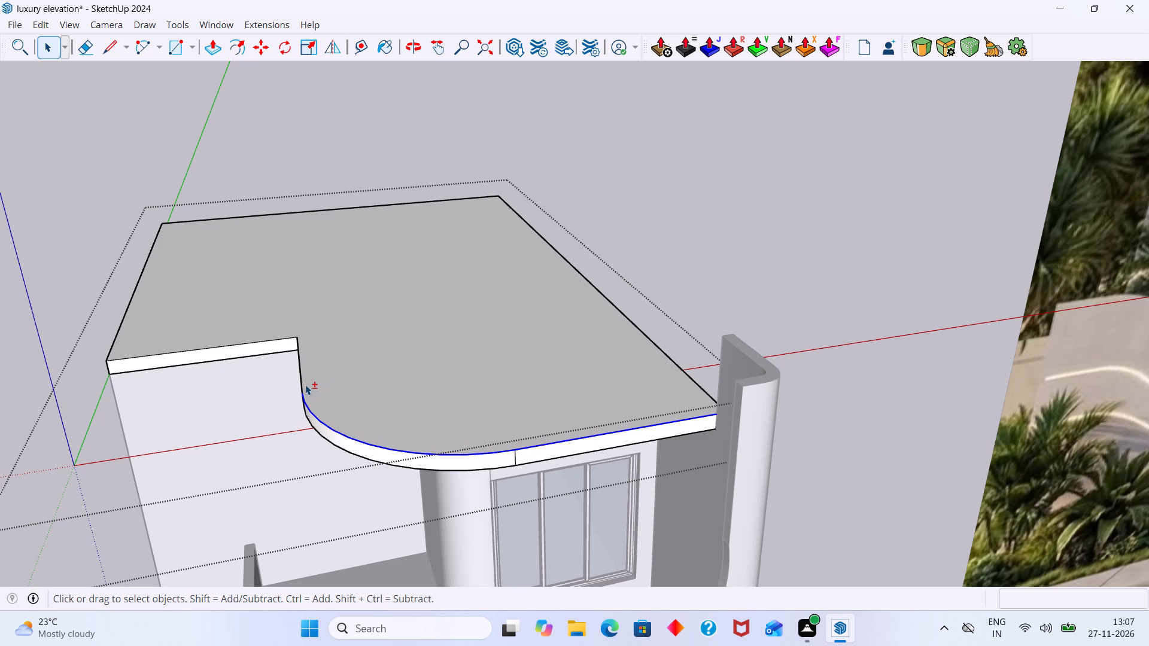
shift+click(300, 386)
key(m)
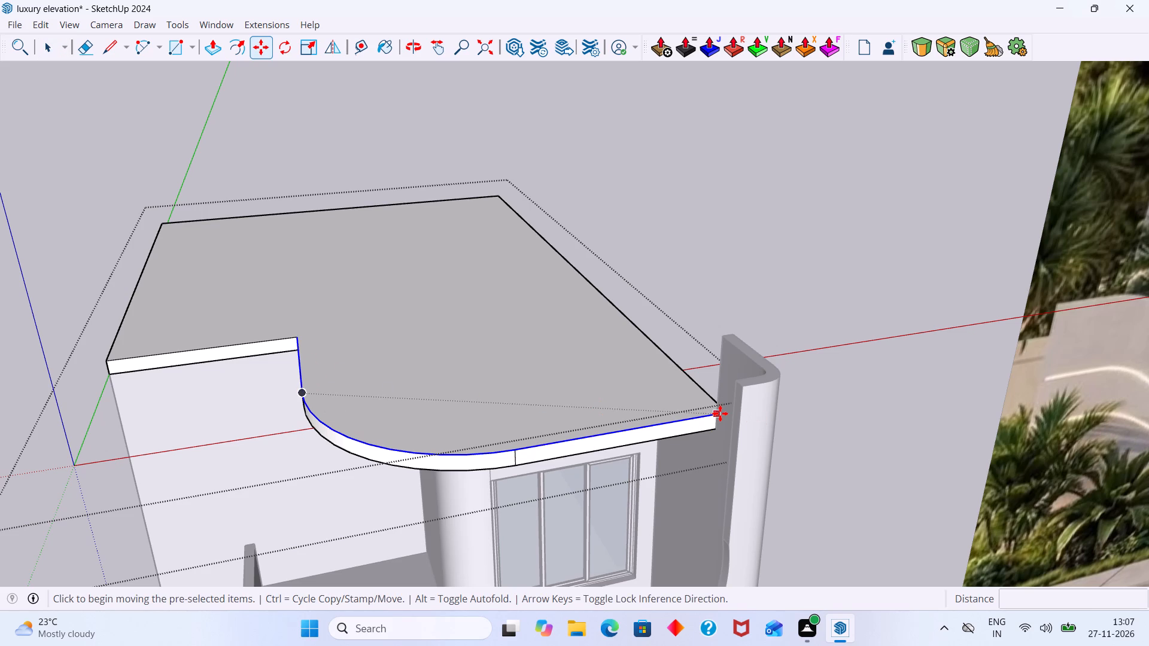
click(720, 413)
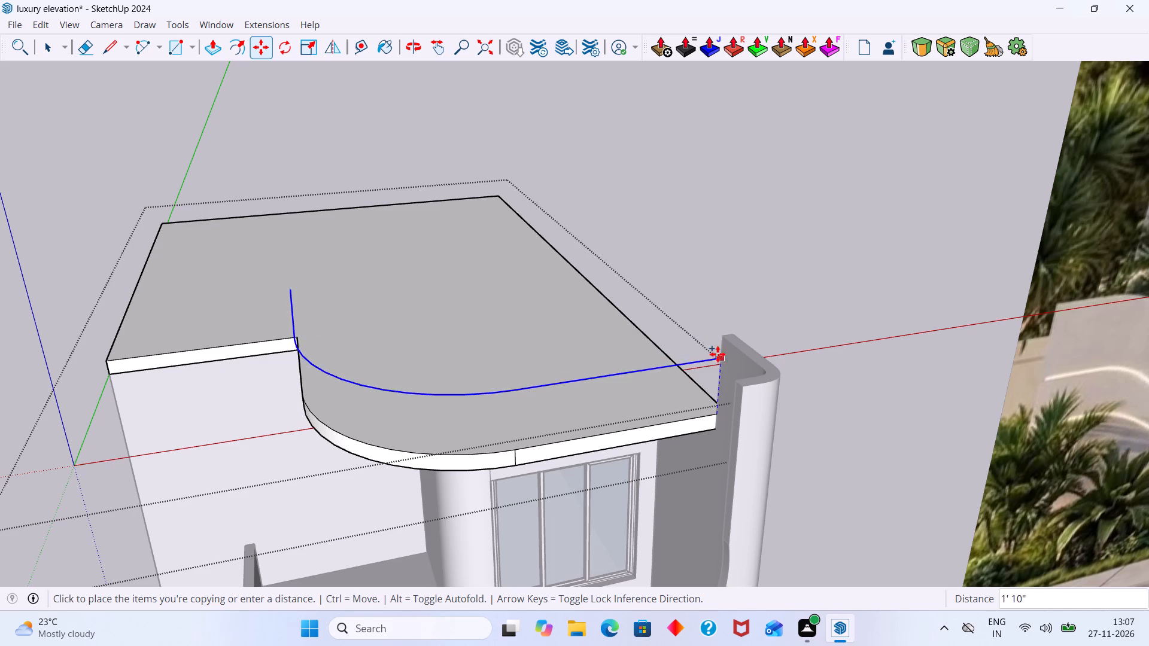
click(724, 339)
key(space)
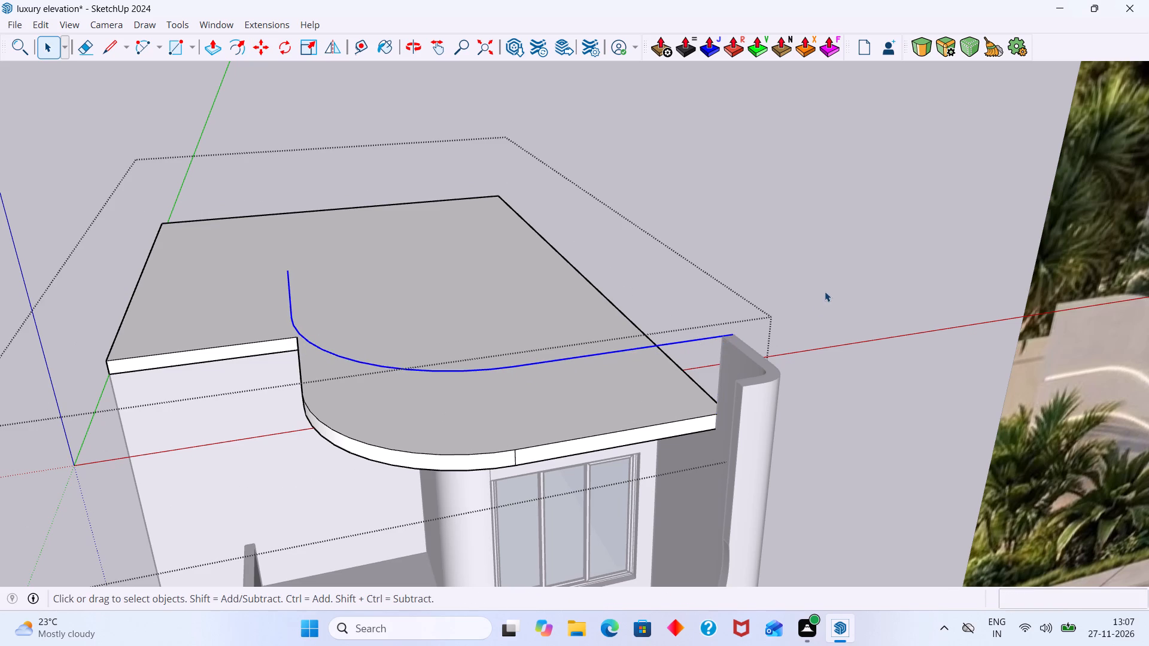
click(826, 290)
Draw a vertical line from the raised outline's free end to the slab's inner corner, continuing along the slab edge to the arc's start.
scroll(731, 329, down, 5)
middle_drag(588, 373, 791, 350)
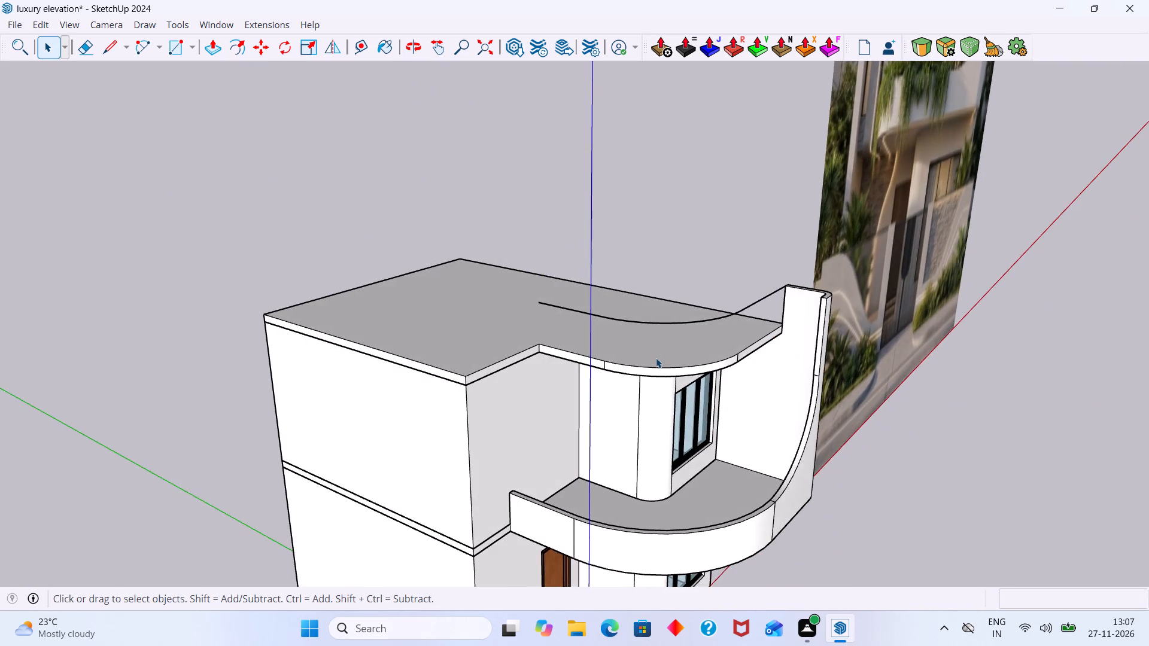
scroll(653, 358, down, 11)
middle_drag(580, 395, 467, 388)
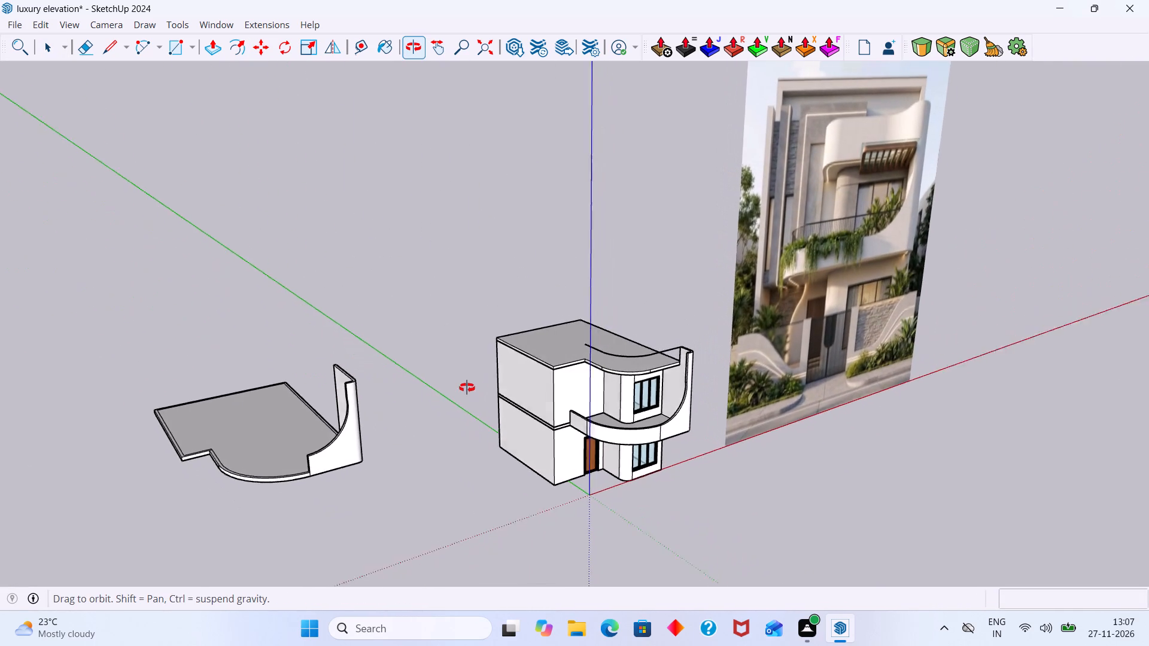
middle_drag(467, 388, 458, 388)
scroll(620, 346, up, 10)
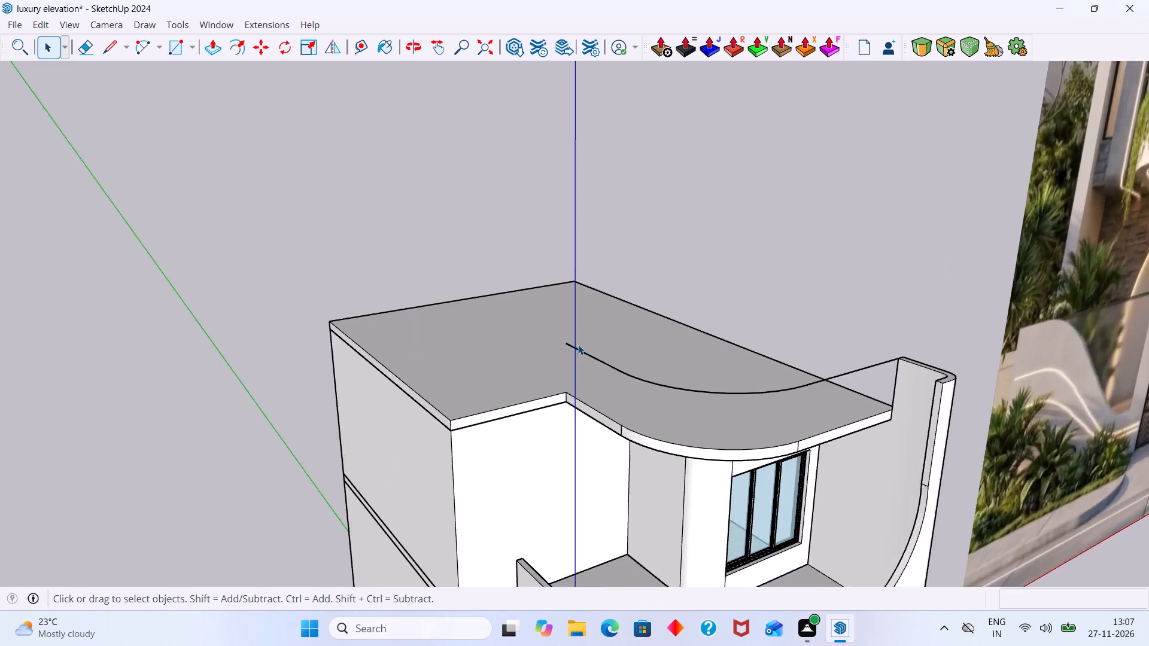
scroll(578, 345, up, 4)
key(l)
click(563, 340)
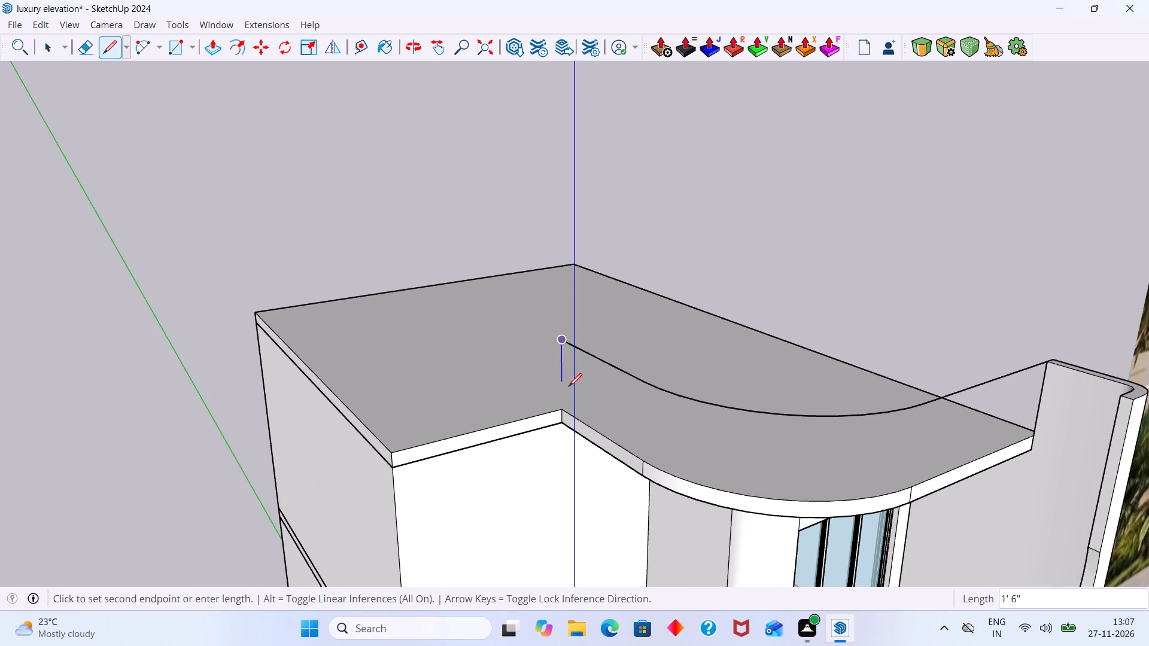
click(569, 410)
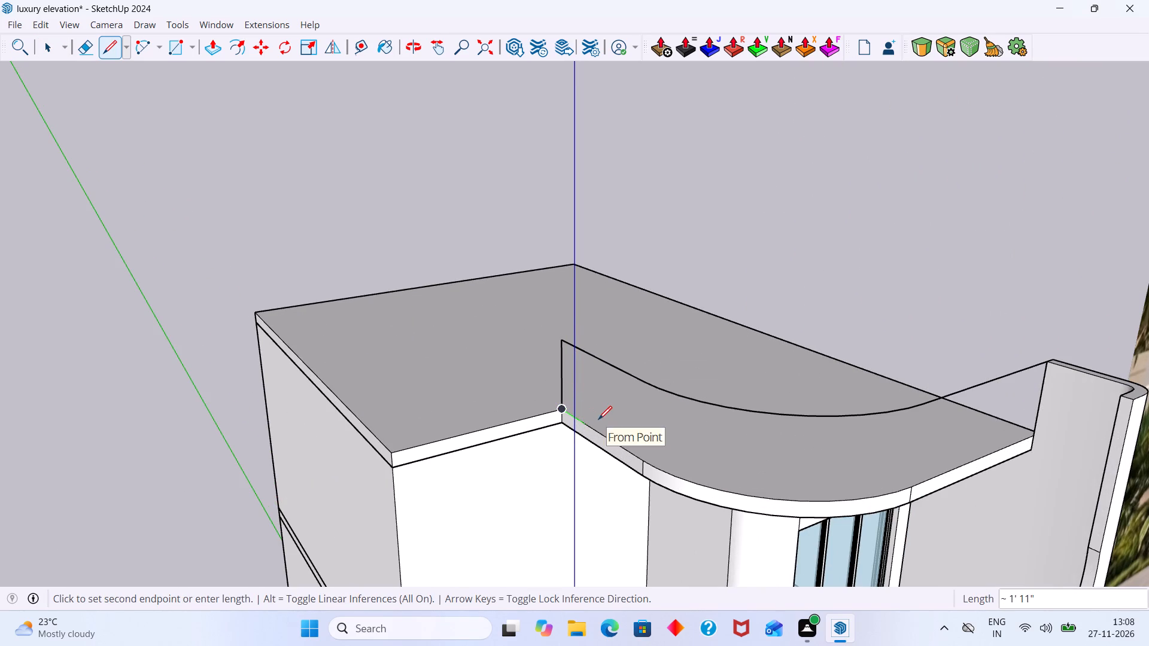
click(643, 459)
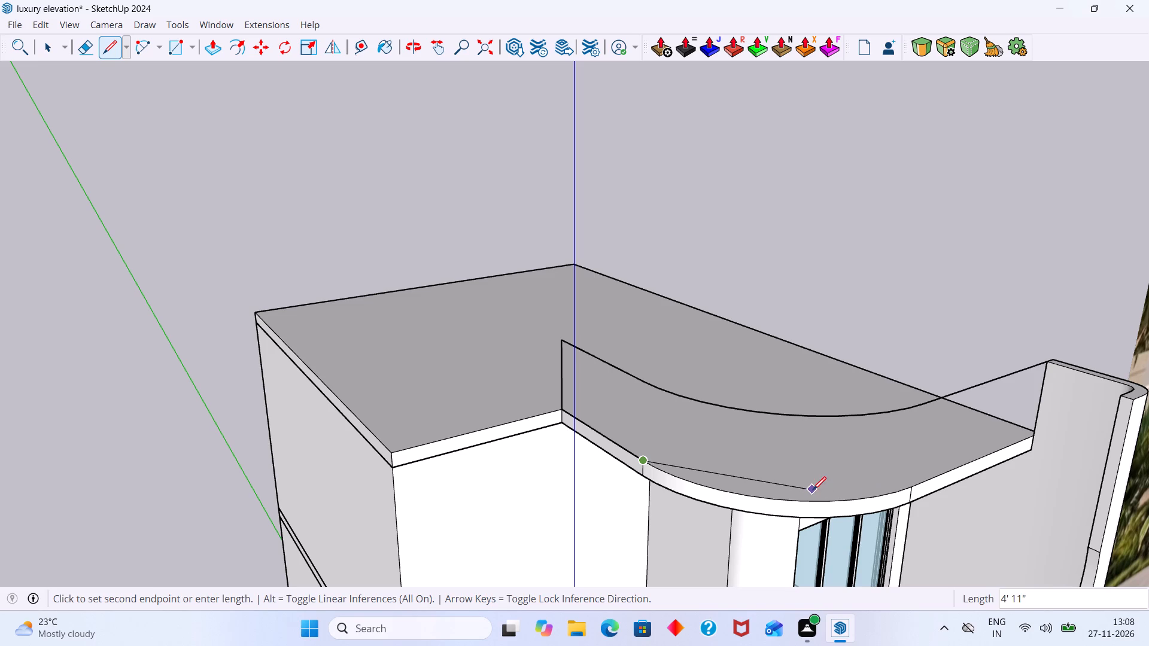
key(space)
Draw a vertical line of about 2' 6" joining the slab and the raised outline where the arc meets the straight front edge.
scroll(712, 367, down, 7)
middle_drag(765, 426, 660, 437)
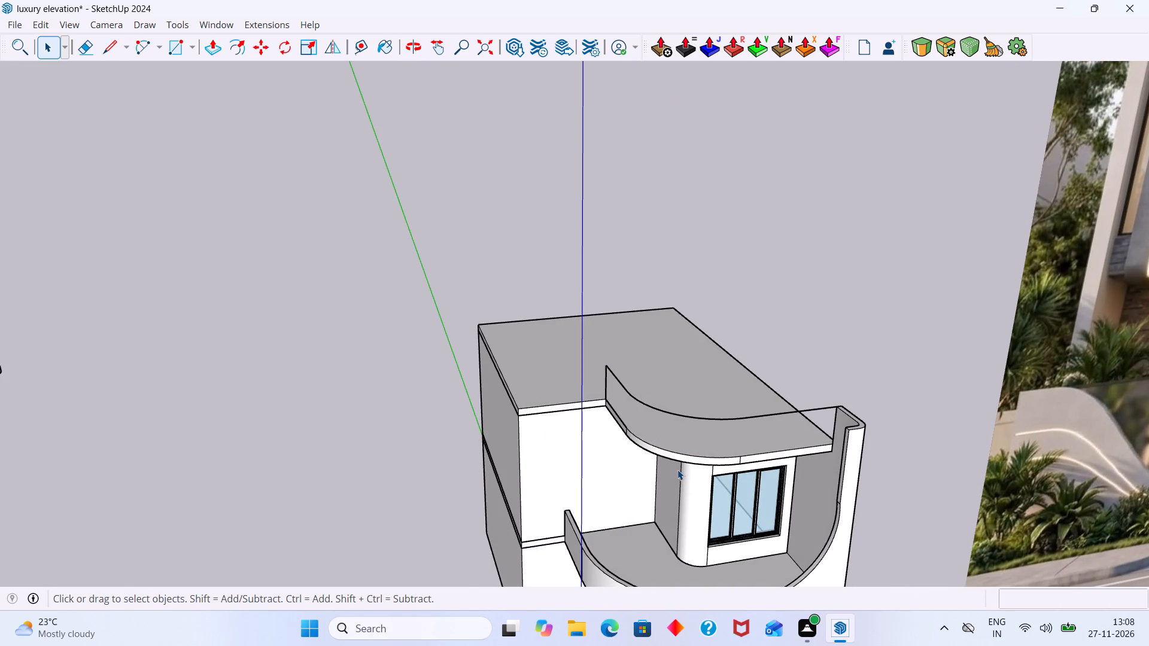
scroll(706, 435, up, 5)
shift+middle_drag(820, 427, 800, 417)
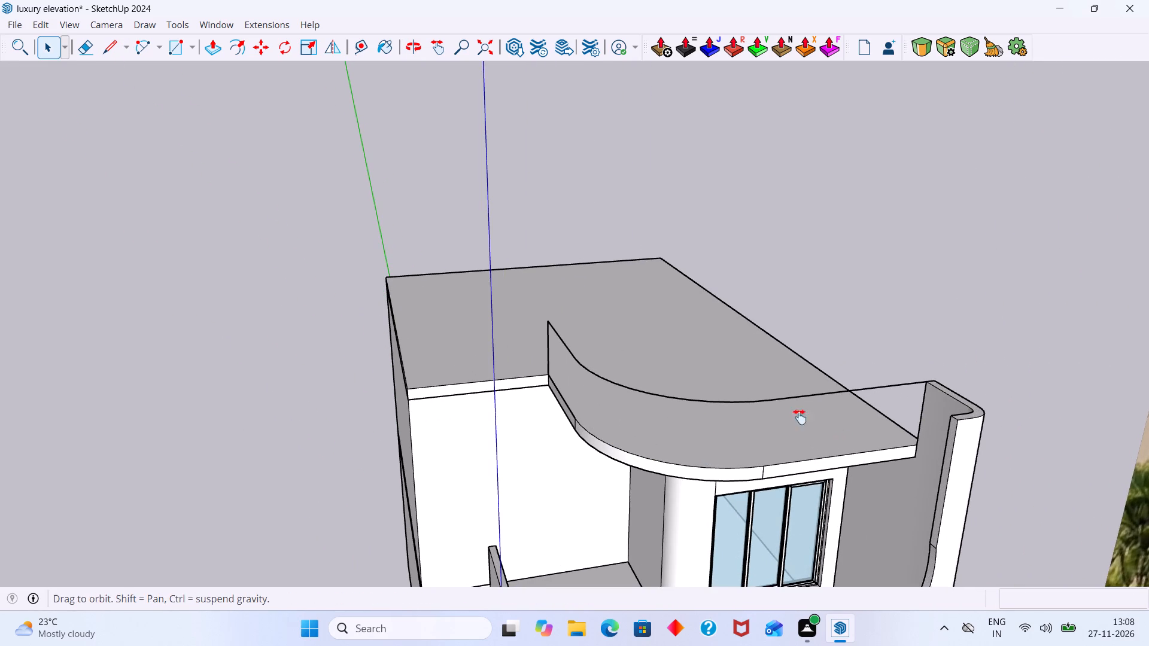
shift+middle_drag(800, 417, 686, 347)
scroll(668, 356, up, 2)
scroll(701, 385, down, 4)
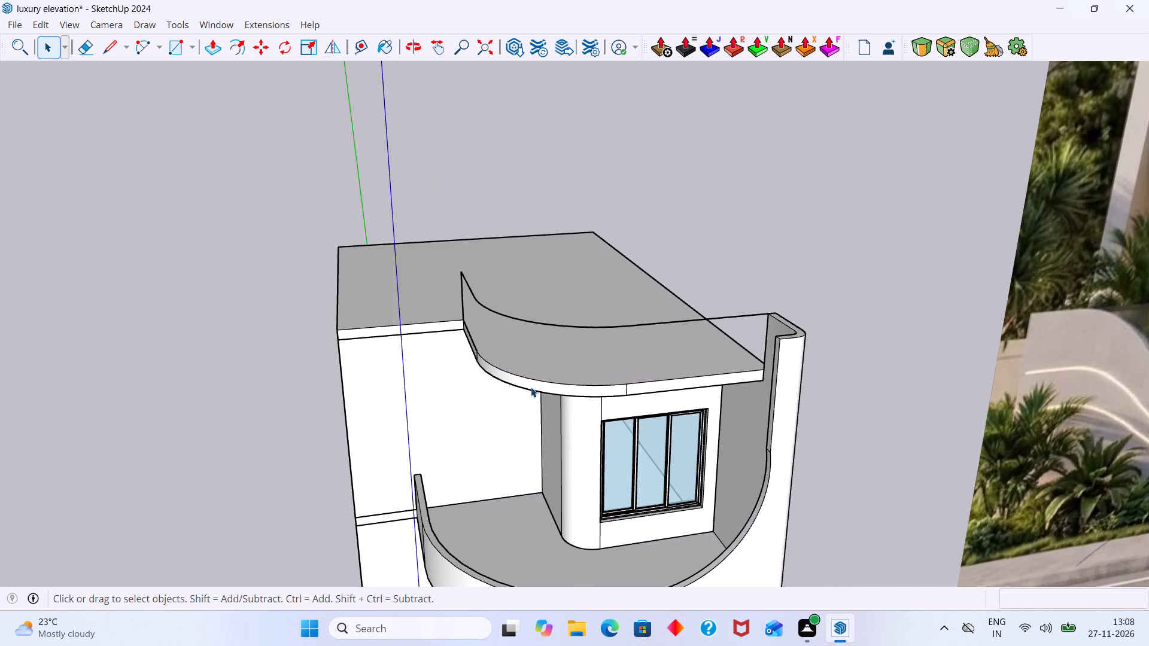
middle_drag(526, 389, 566, 418)
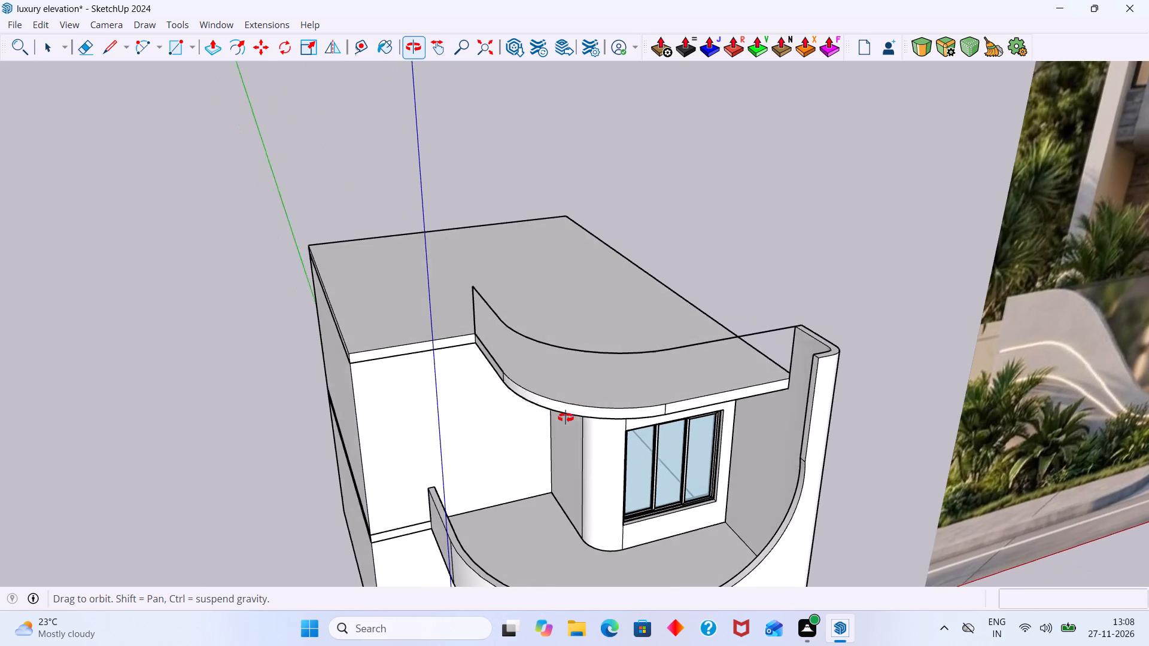
middle_drag(566, 418, 579, 416)
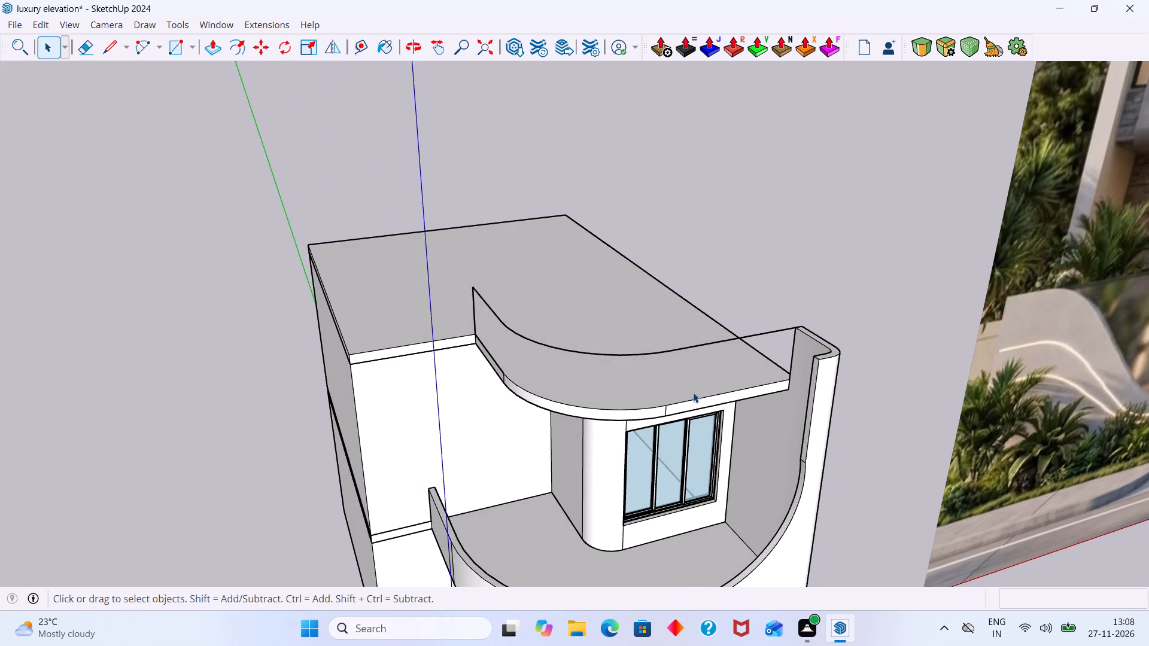
key(l)
click(666, 408)
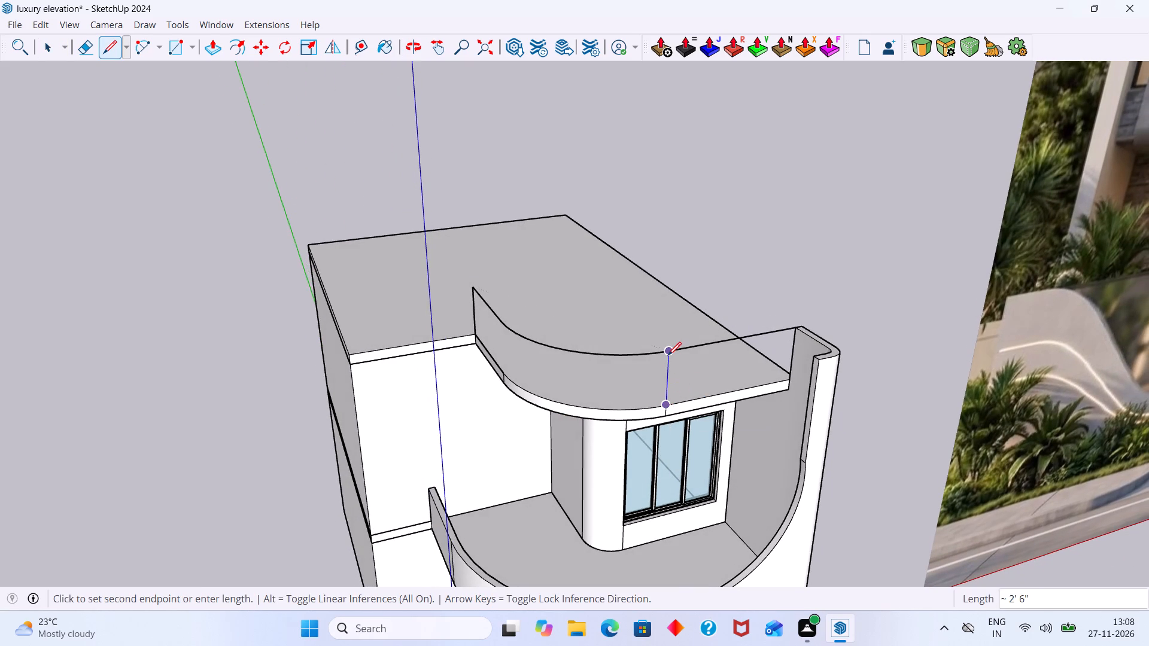
click(668, 354)
key(space)
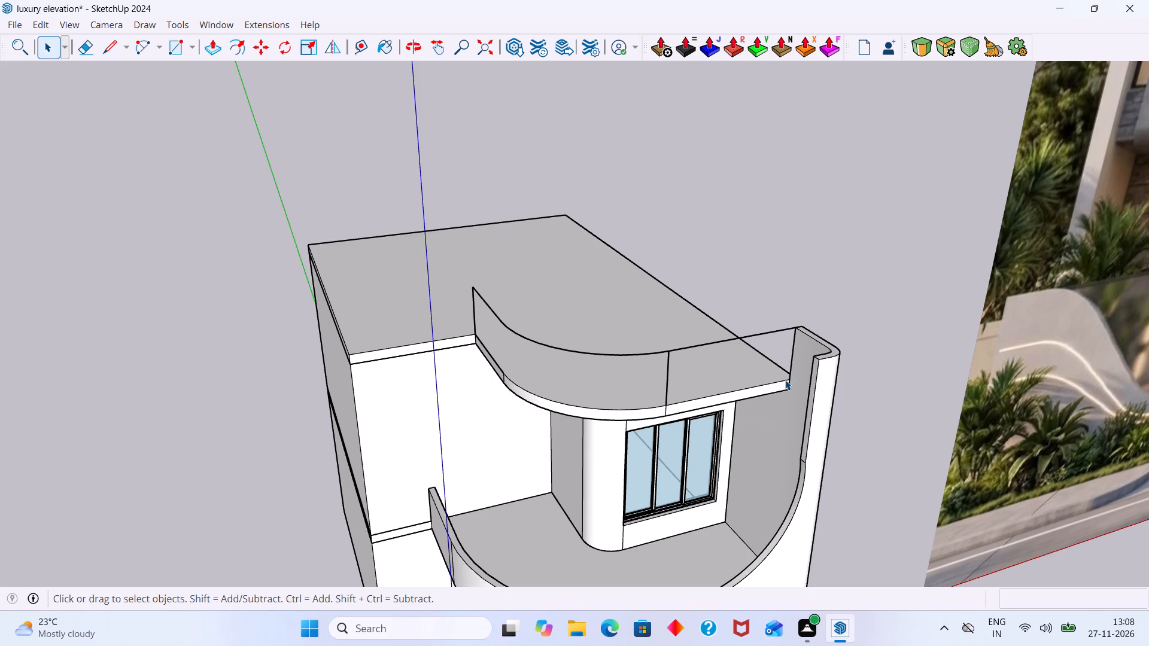
Draw a line along the slab's straight front edge from the side wall to the end of the arc.
key(l)
click(789, 381)
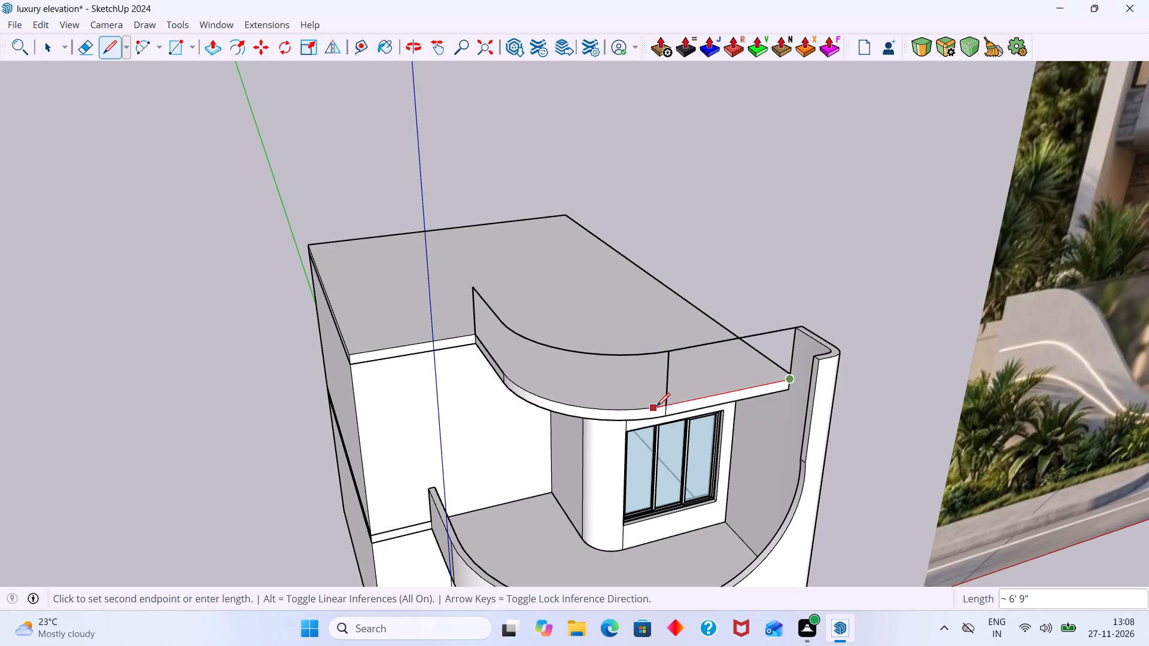
click(668, 405)
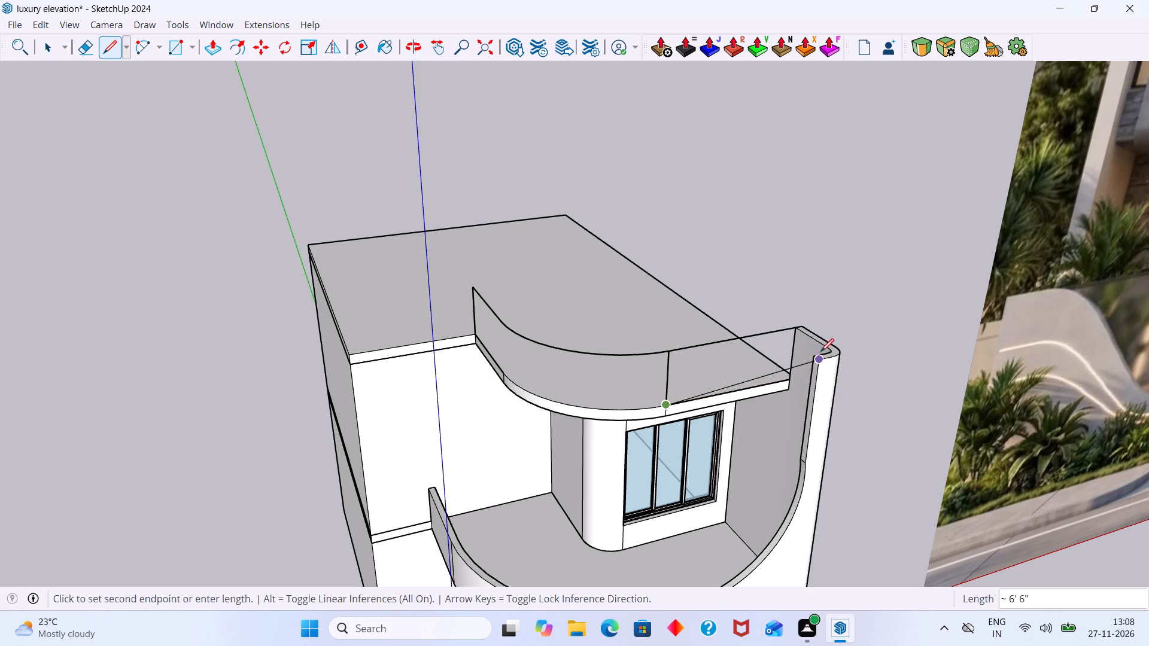
scroll(800, 345, up, 1)
key(space)
Draw a vertical rectangle of about 6' 2" by 2' 6" filling the parapet's straight front section beside the side wall.
scroll(732, 371, up, 6)
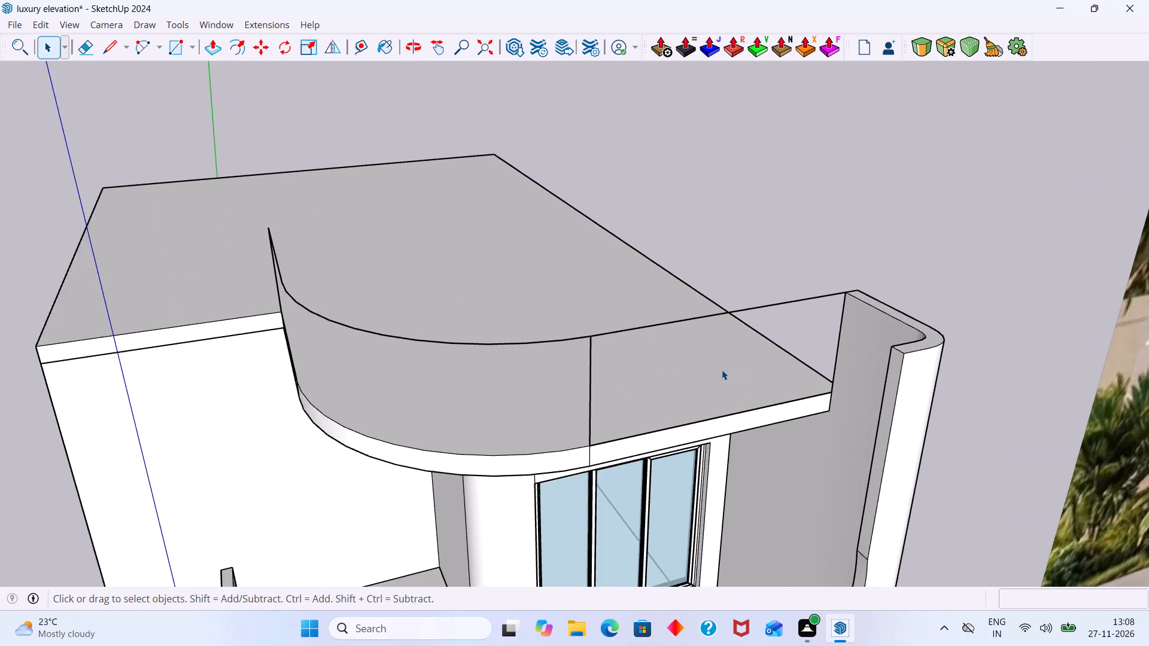
middle_drag(726, 373, 646, 400)
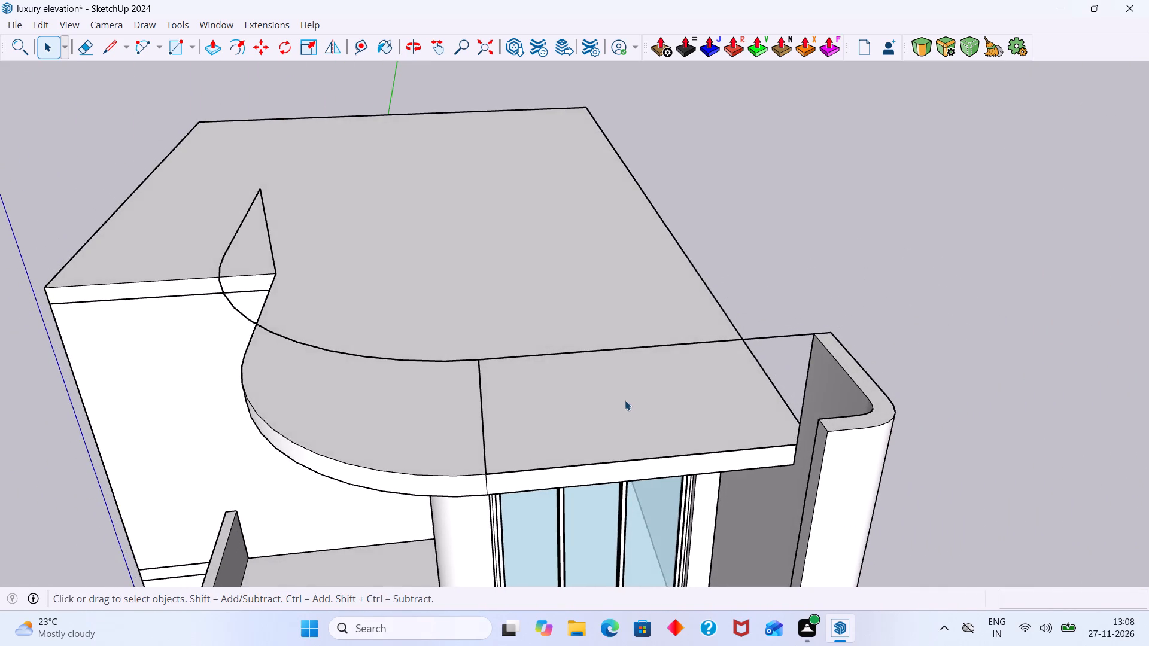
scroll(624, 400, down, 4)
scroll(549, 430, down, 2)
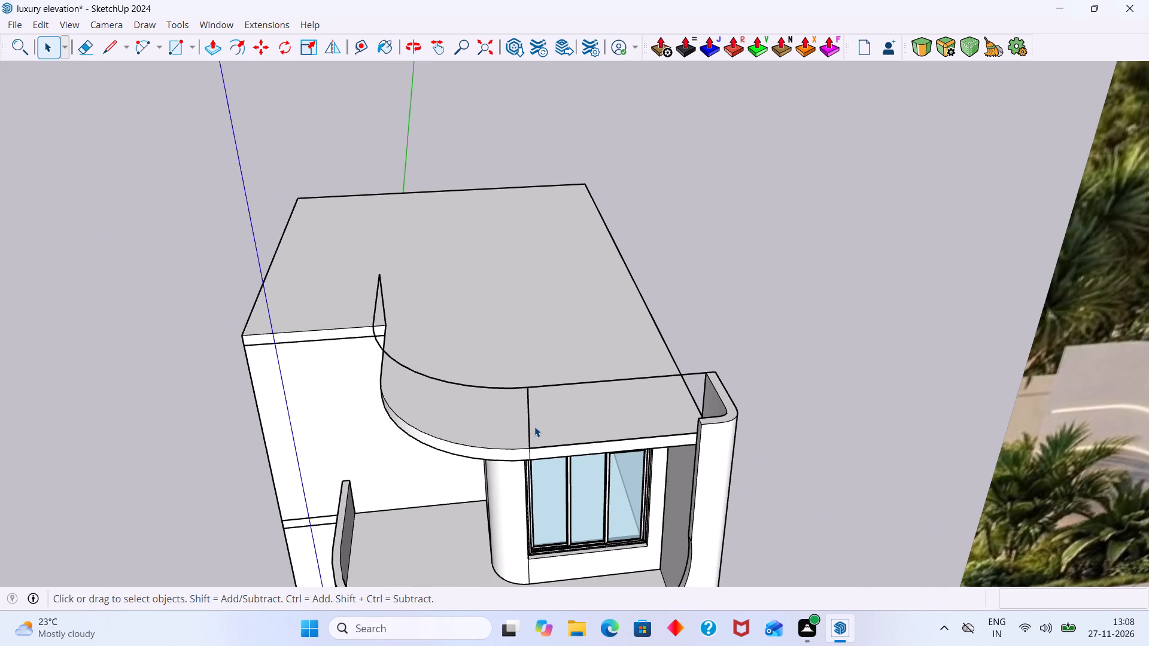
scroll(528, 419, up, 2)
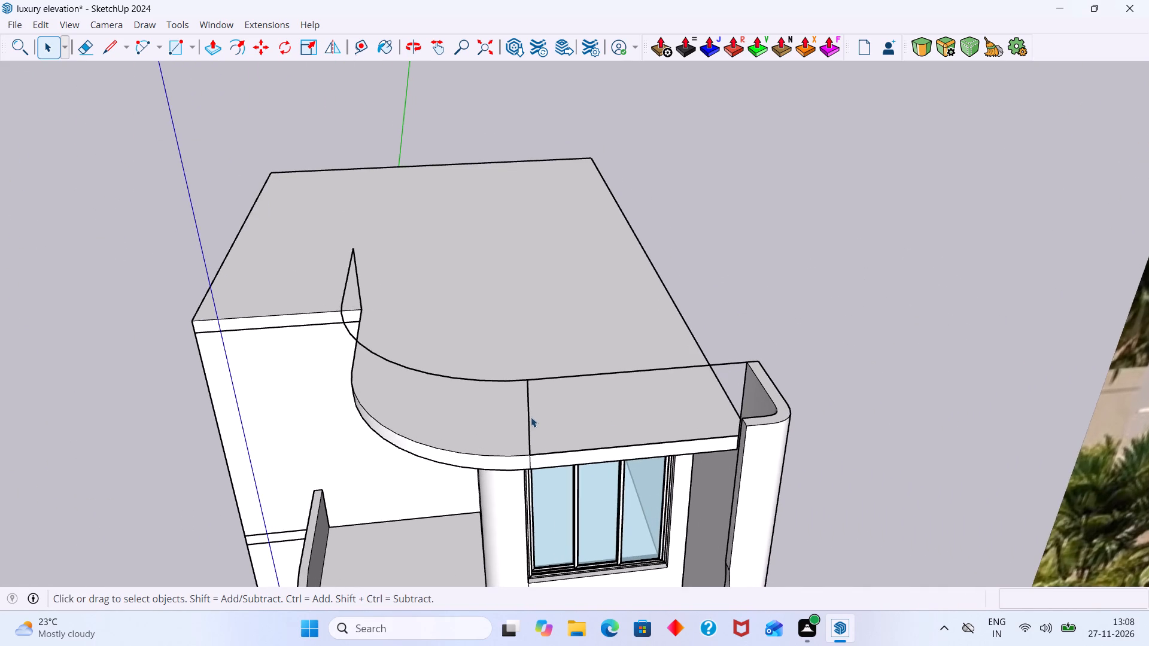
middle_drag(540, 417, 724, 379)
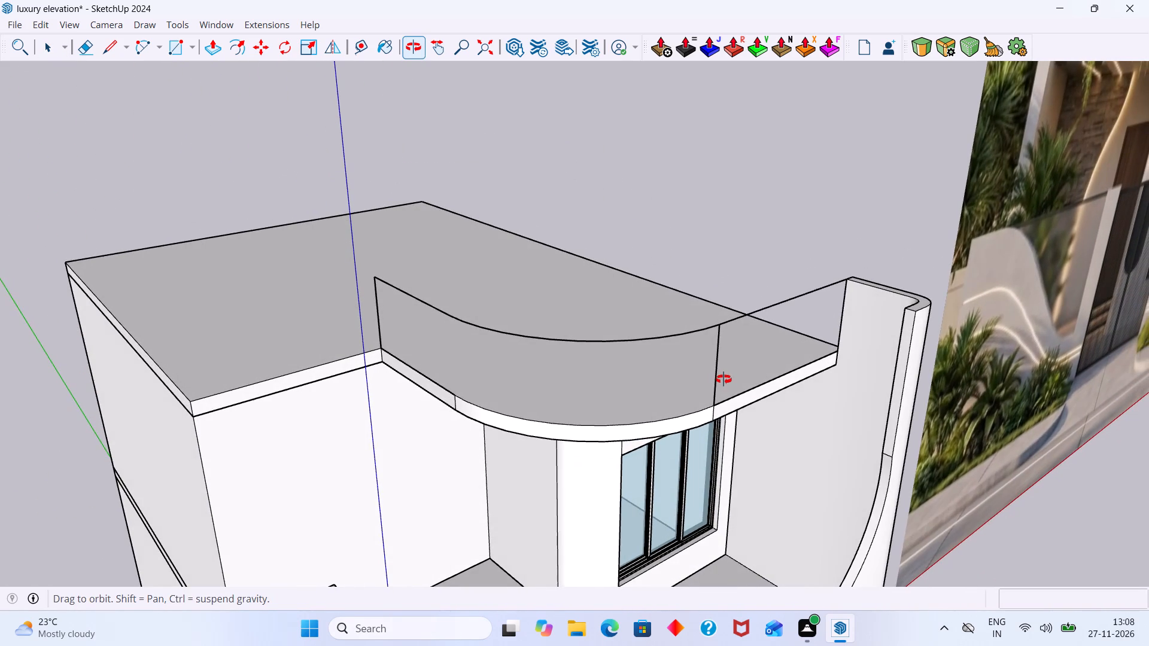
middle_drag(724, 379, 652, 394)
key(r)
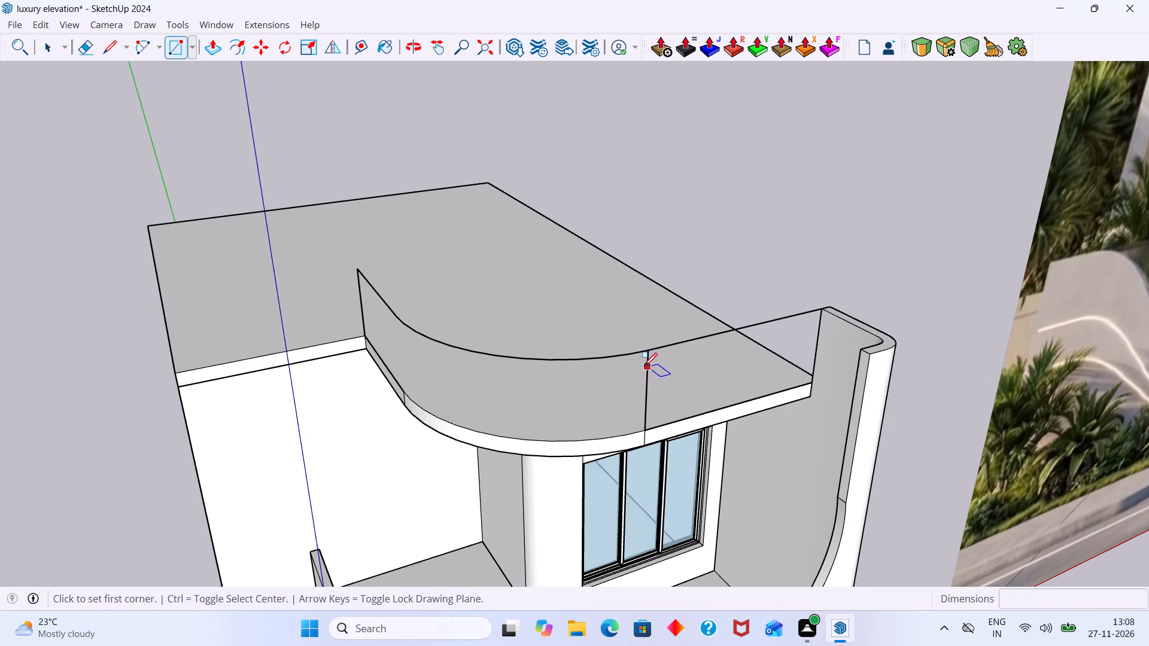
click(648, 354)
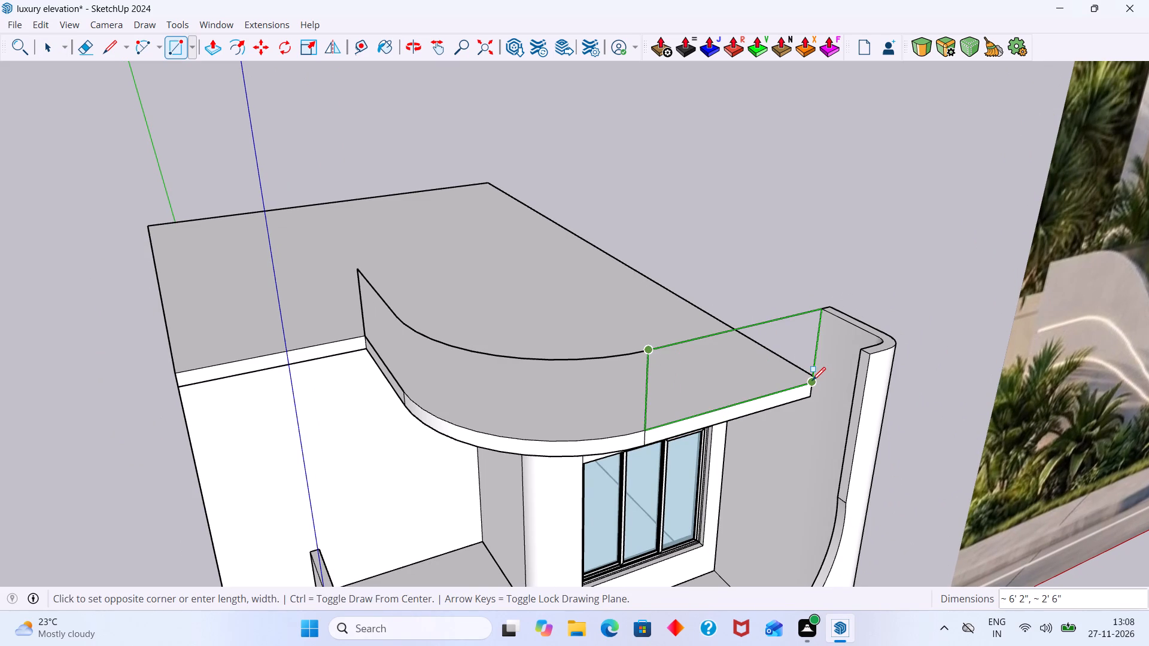
click(812, 380)
Draw a vertical rectangle of about 2' 6" by 4' 7" filling the parapet's straight return between the slab's inner corner and the arc.
middle_drag(620, 420, 926, 368)
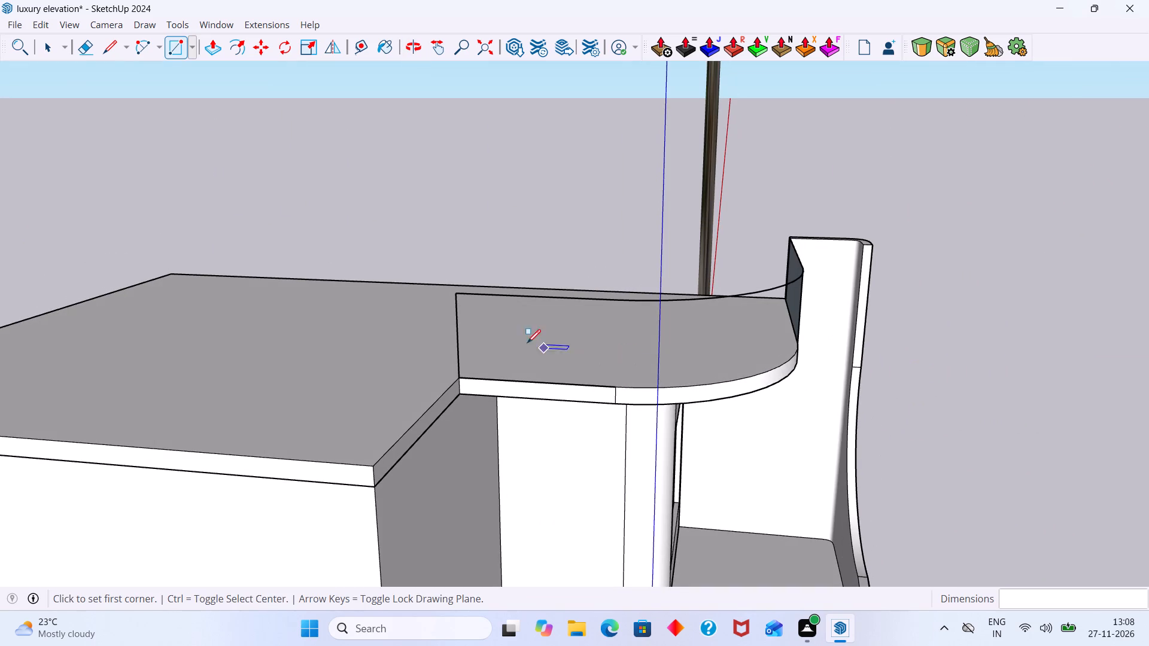
click(457, 297)
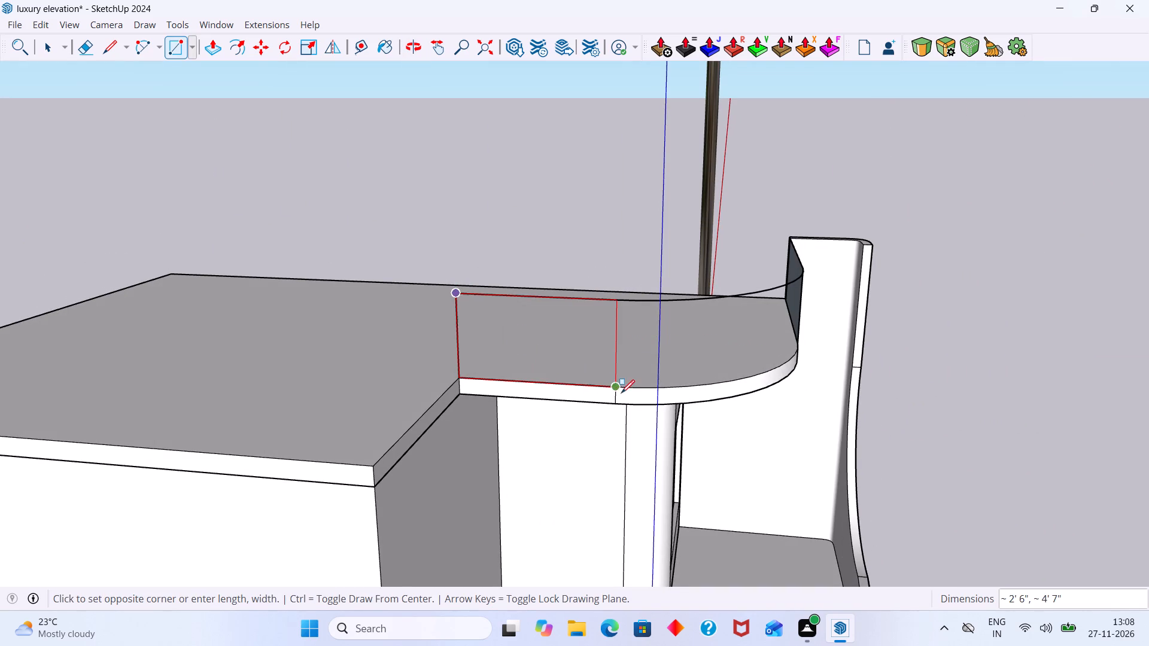
click(611, 387)
middle_drag(637, 370, 481, 394)
scroll(519, 348, down, 8)
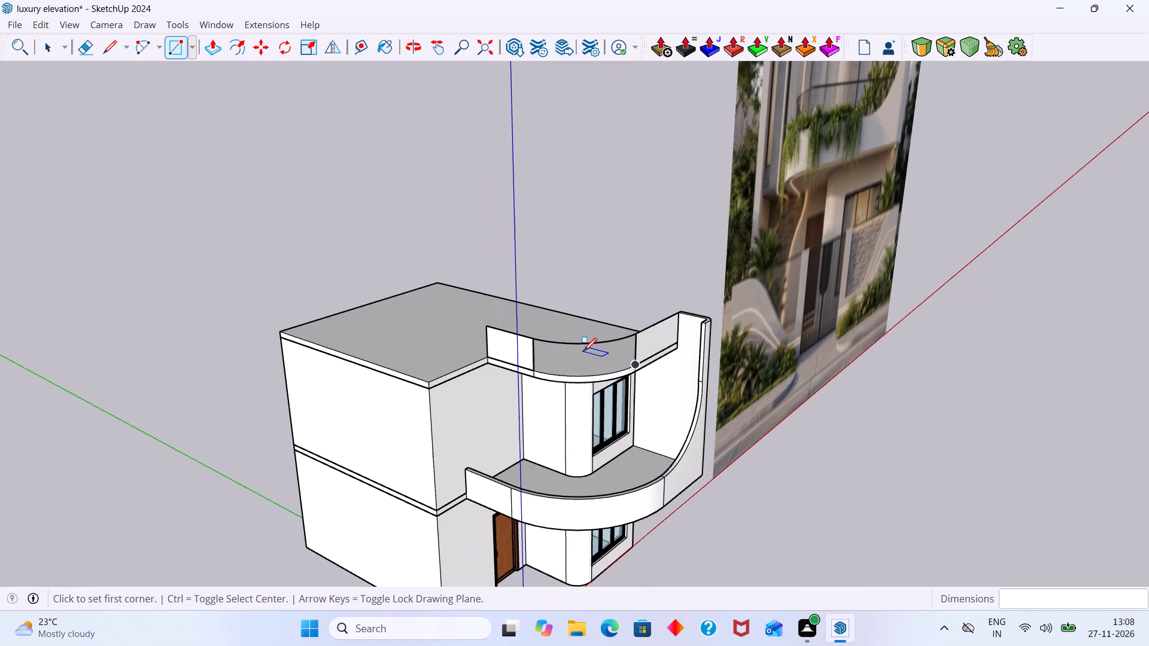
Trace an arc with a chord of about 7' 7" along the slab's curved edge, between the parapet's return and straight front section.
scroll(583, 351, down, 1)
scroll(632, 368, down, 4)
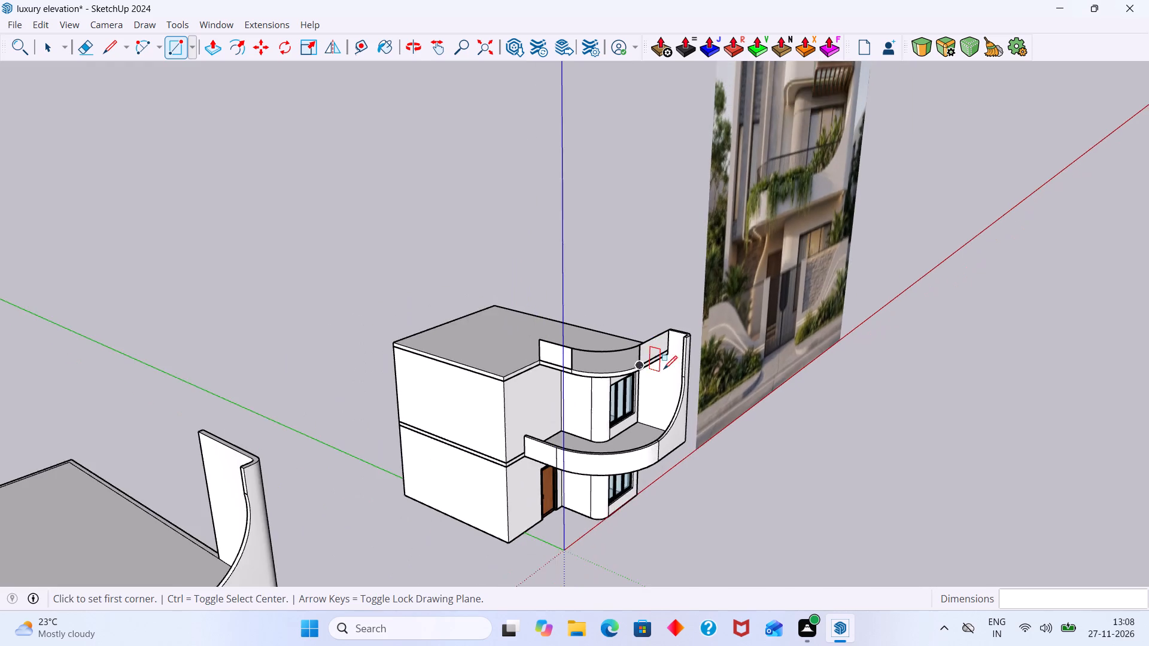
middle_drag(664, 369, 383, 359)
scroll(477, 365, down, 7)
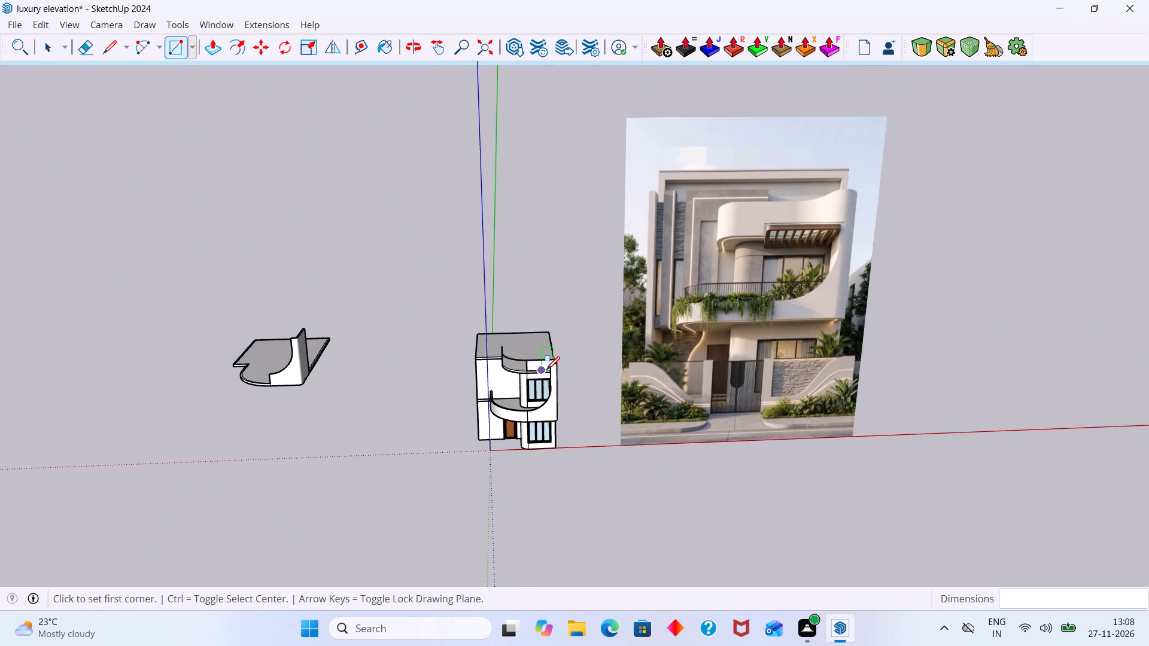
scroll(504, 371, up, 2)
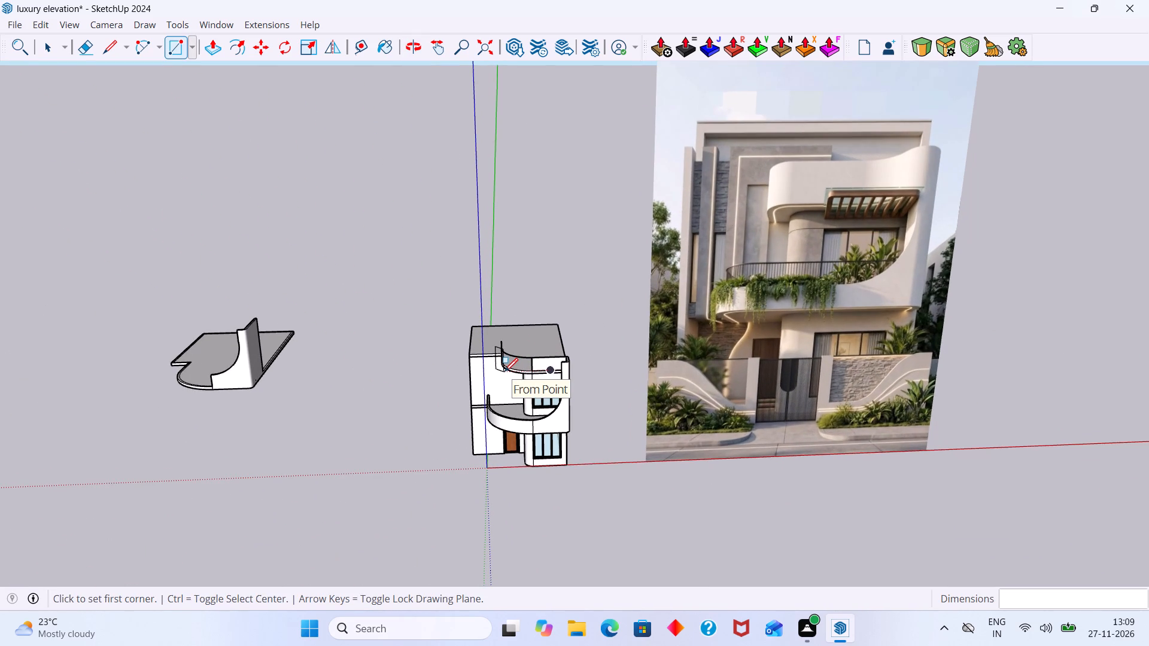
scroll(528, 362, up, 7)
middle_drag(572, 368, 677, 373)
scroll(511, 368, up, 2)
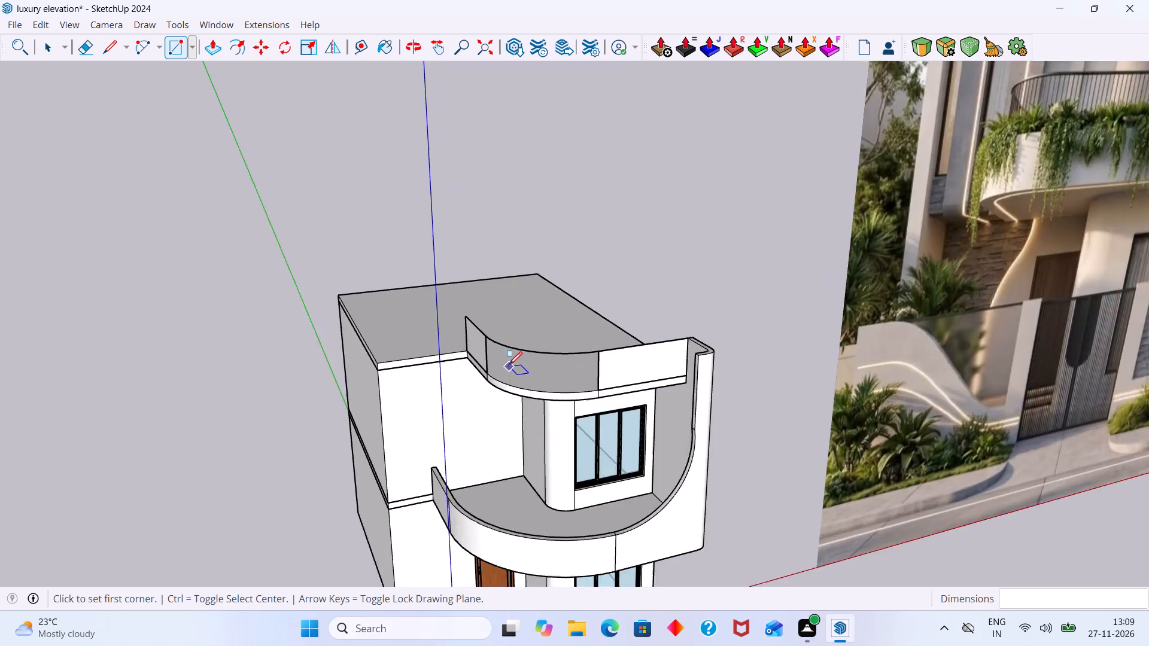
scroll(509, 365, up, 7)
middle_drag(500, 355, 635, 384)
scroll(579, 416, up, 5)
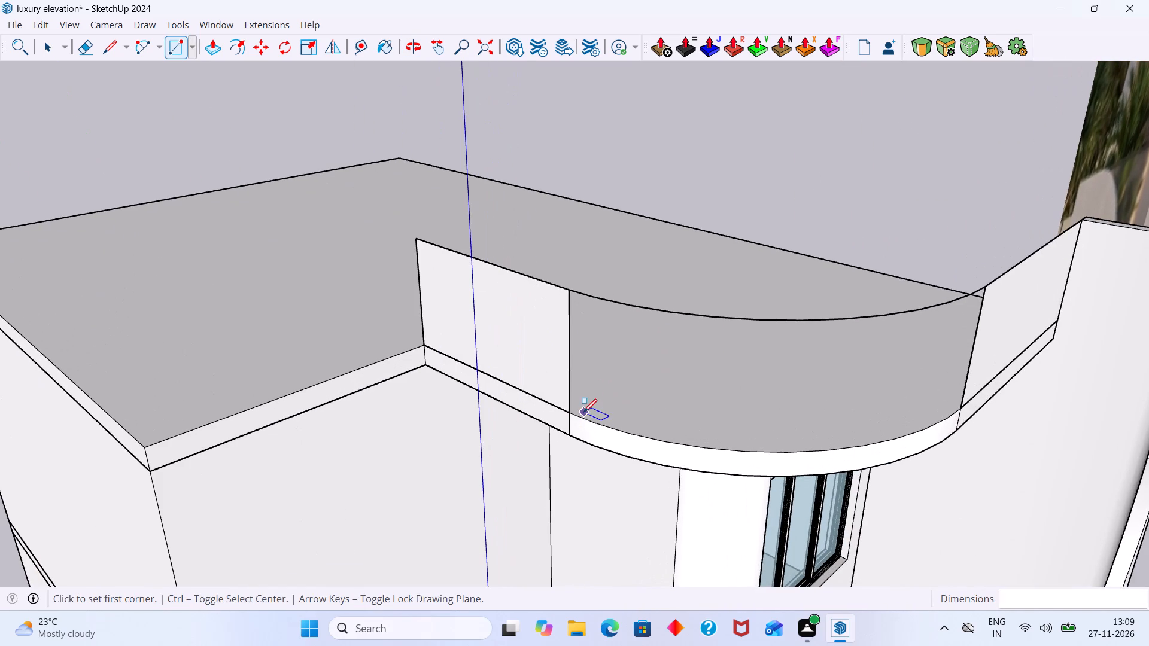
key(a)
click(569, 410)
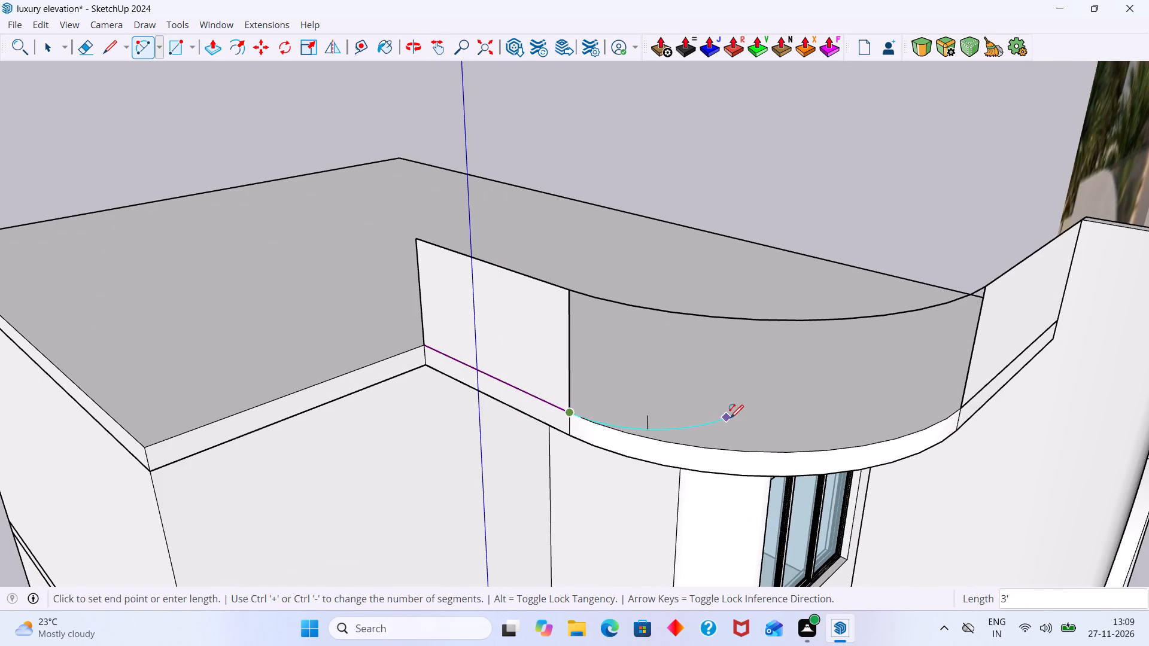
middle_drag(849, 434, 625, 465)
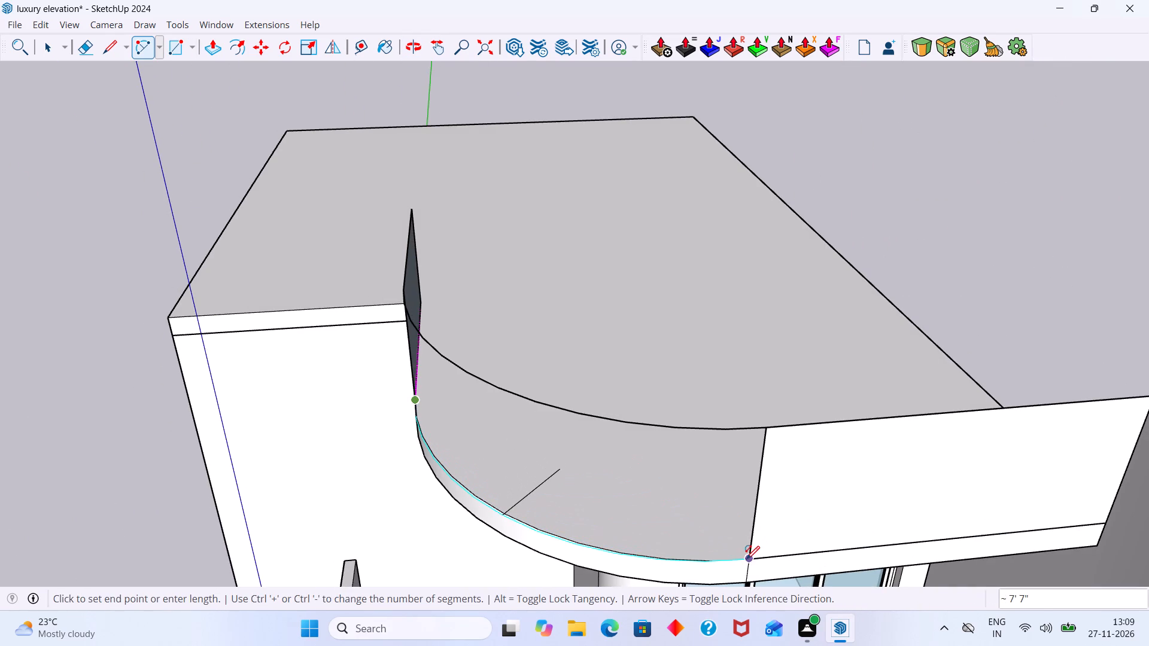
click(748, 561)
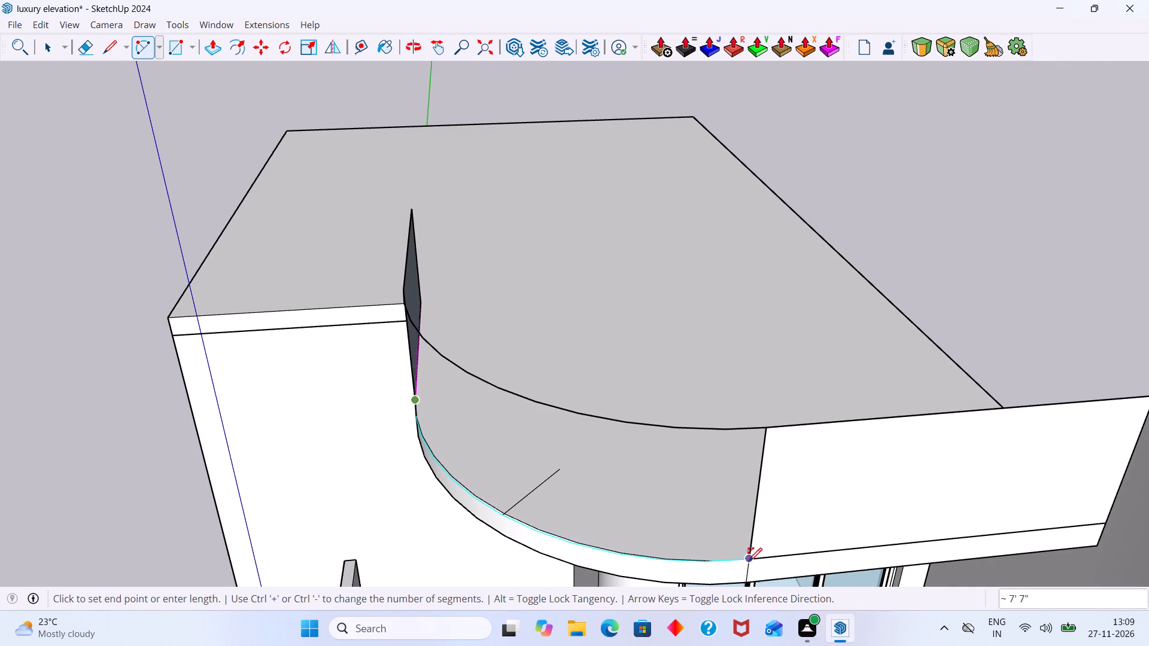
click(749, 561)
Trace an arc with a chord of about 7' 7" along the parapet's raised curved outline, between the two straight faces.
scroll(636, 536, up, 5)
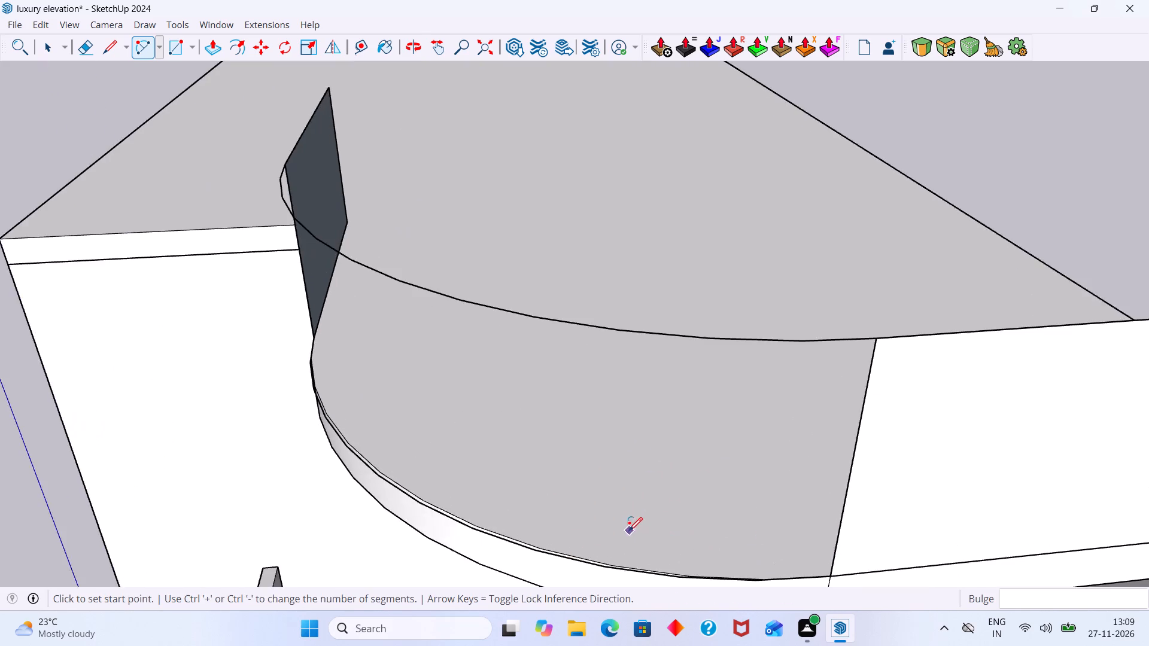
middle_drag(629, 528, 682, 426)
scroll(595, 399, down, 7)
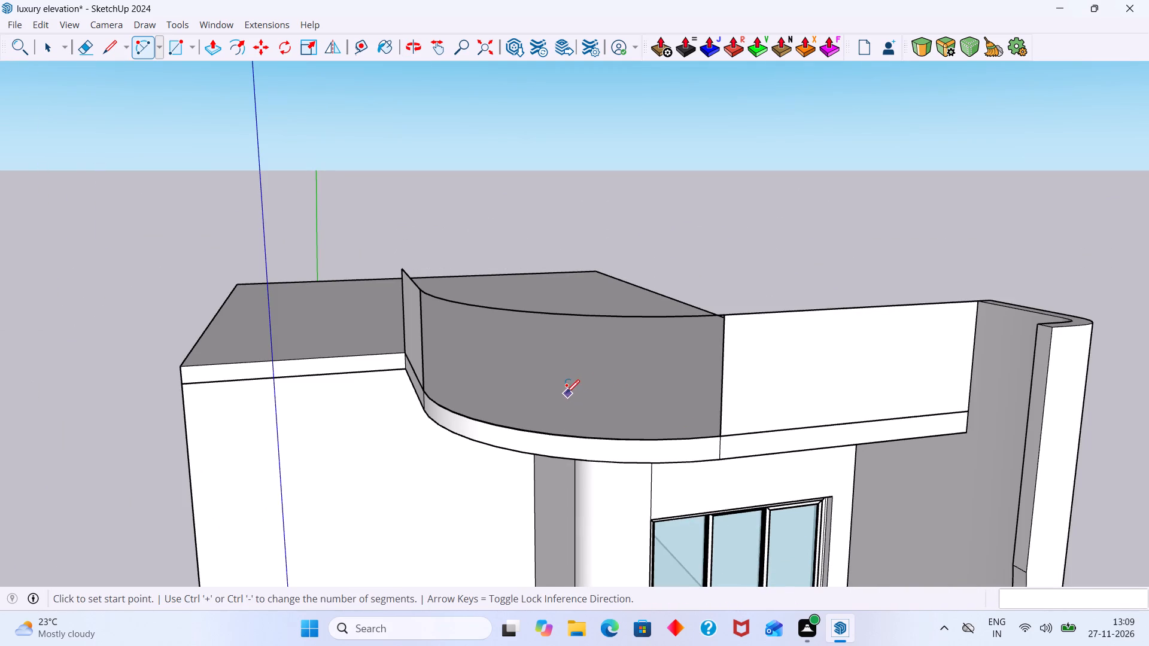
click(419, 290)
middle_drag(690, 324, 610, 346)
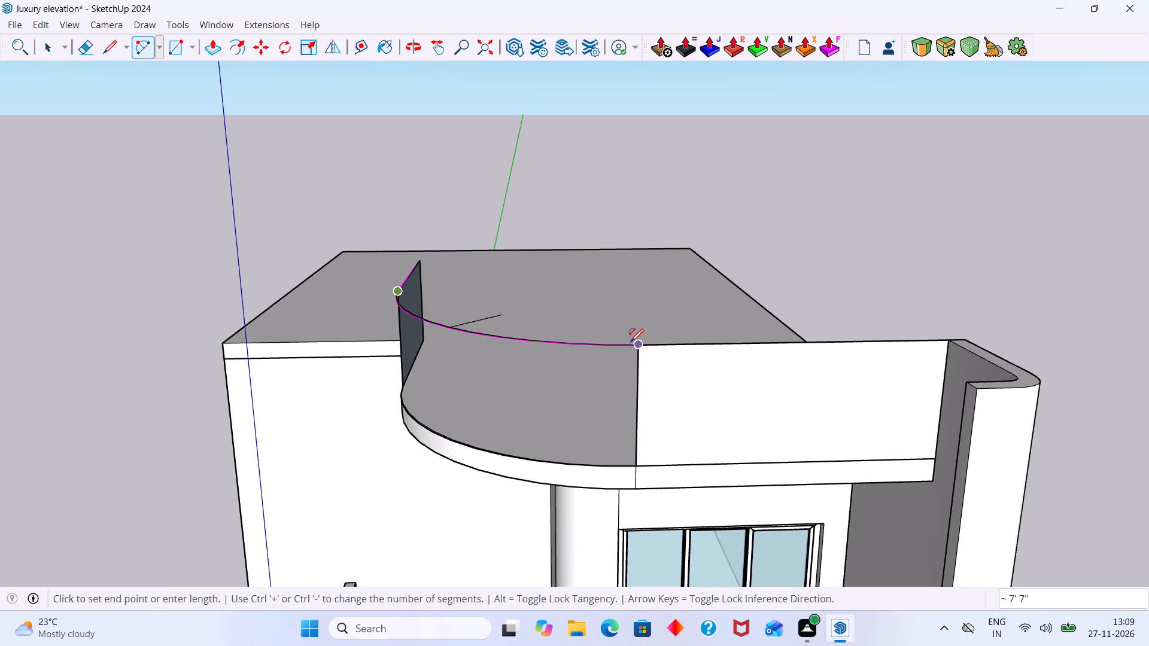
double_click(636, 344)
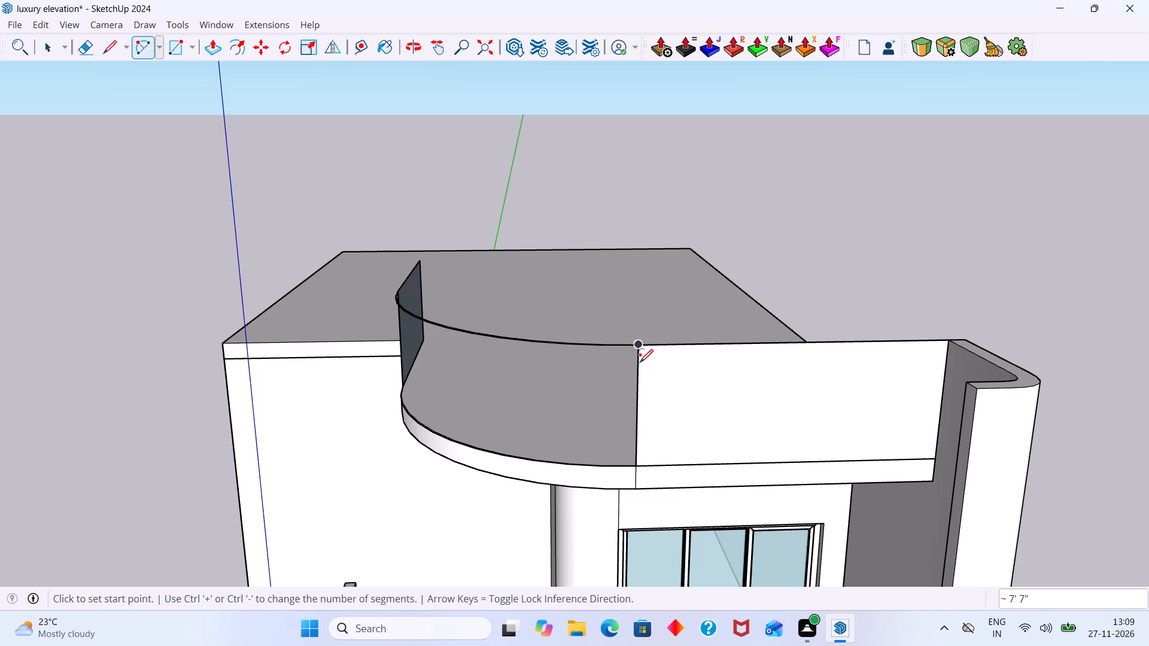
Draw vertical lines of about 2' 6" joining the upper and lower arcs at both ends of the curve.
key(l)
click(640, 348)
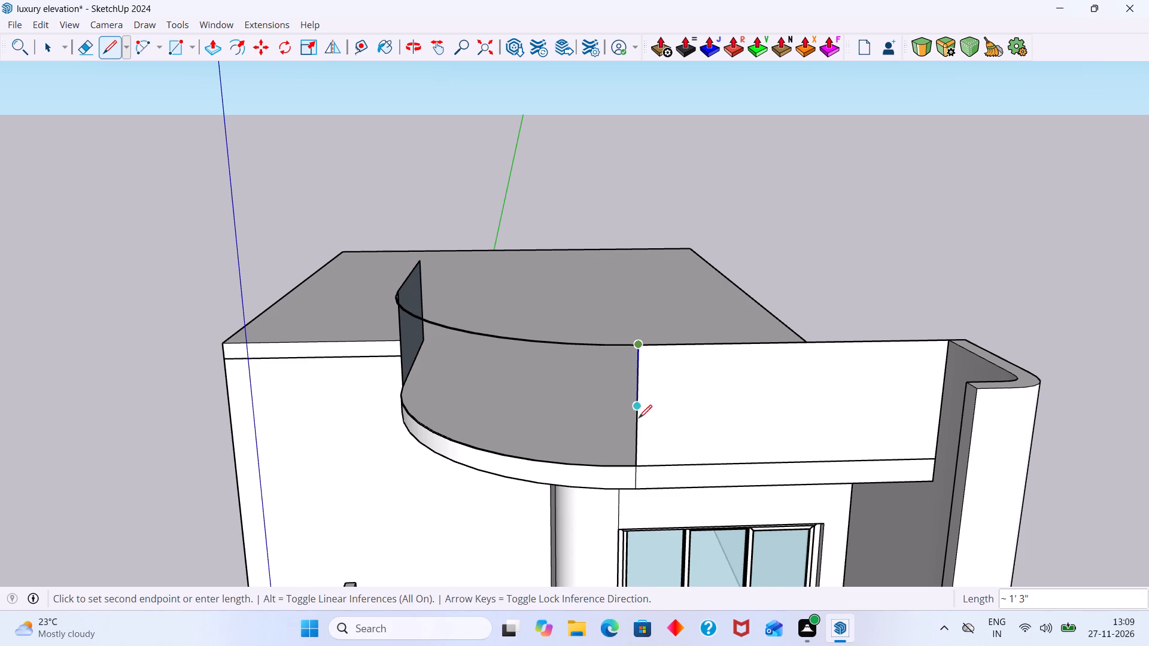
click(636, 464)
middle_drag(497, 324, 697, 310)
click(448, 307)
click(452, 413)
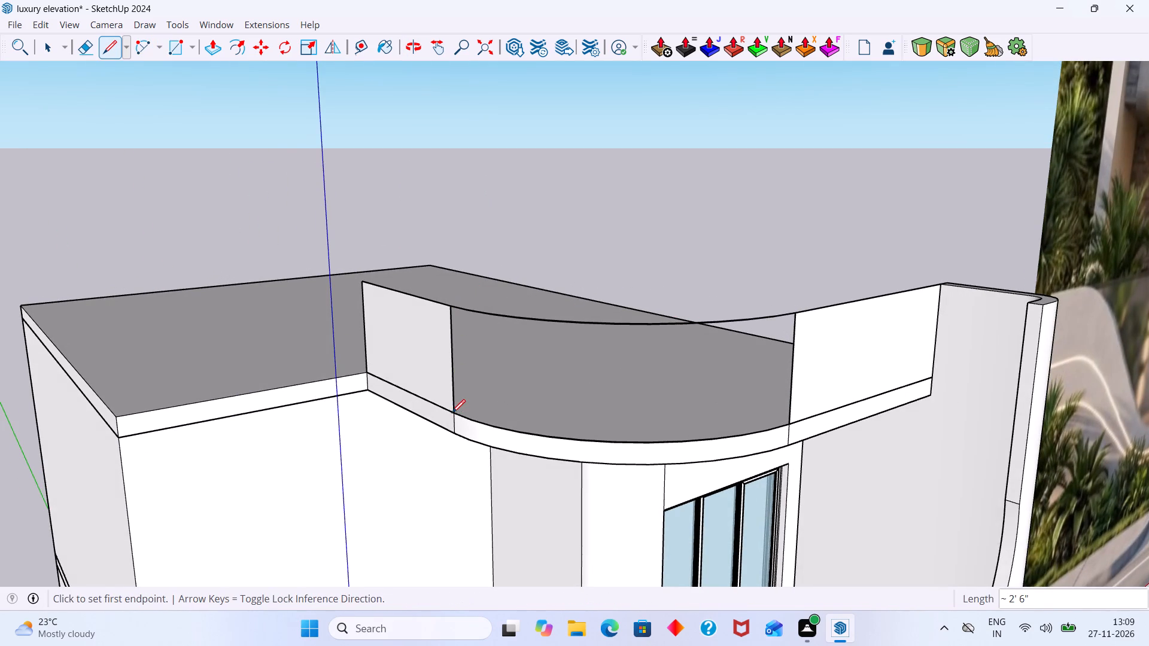
Examine how closely the traced lower arc follows the slab's curved edge and whether the curved parapet face closes.
key(space)
scroll(650, 448, down, 5)
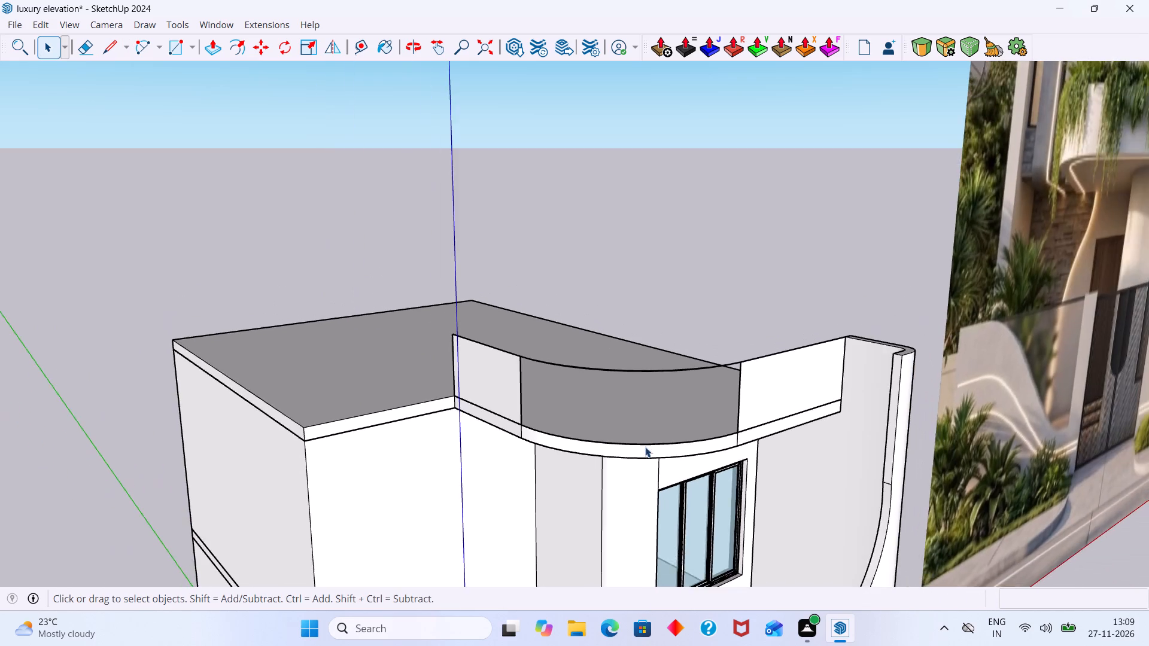
middle_drag(664, 455, 578, 434)
scroll(605, 459, up, 3)
middle_drag(604, 451, 448, 535)
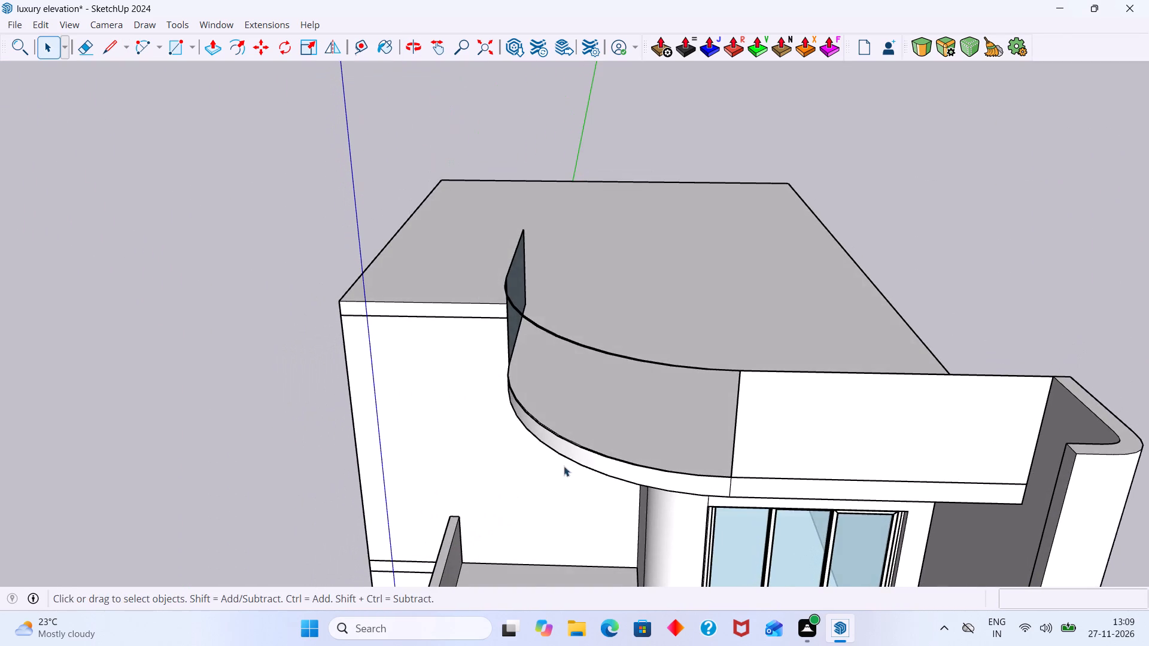
middle_drag(574, 455, 759, 403)
scroll(677, 422, up, 5)
middle_drag(463, 458, 551, 419)
scroll(303, 410, up, 3)
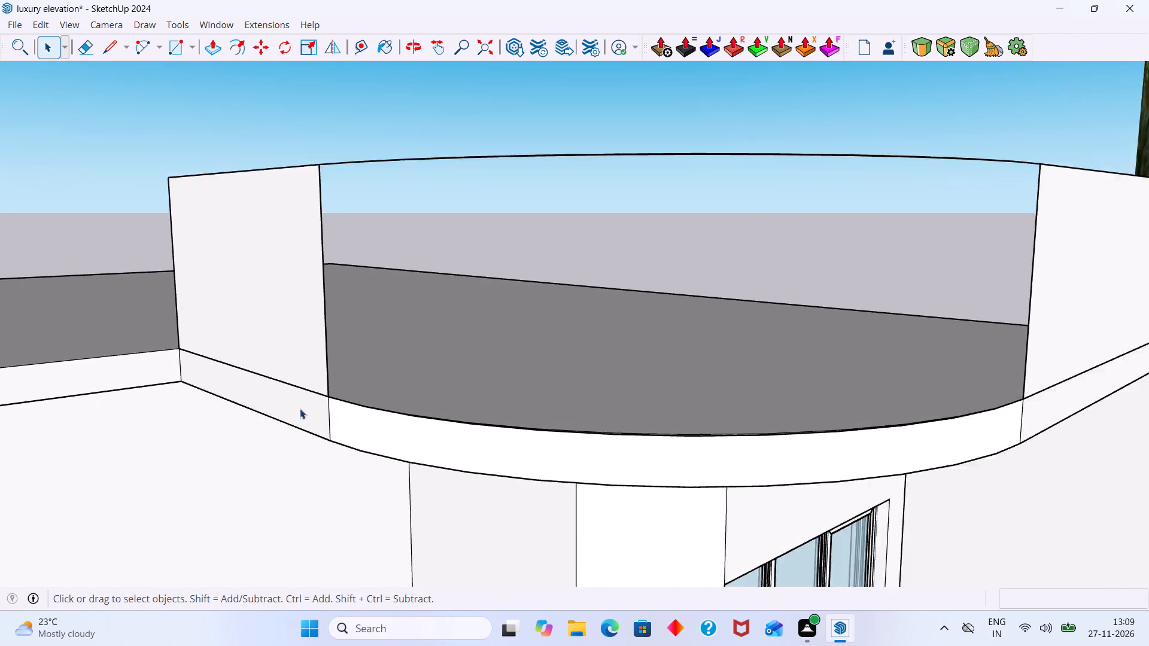
scroll(300, 409, up, 18)
middle_drag(454, 438, 473, 420)
scroll(425, 434, up, 4)
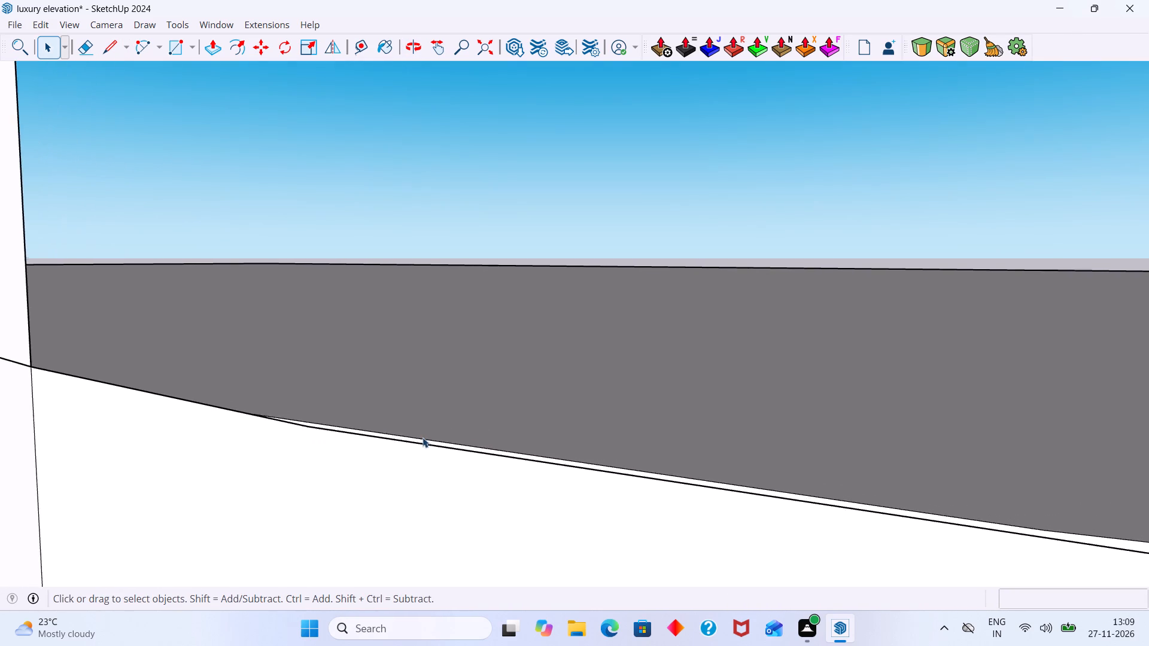
scroll(422, 437, up, 11)
scroll(434, 441, down, 3)
middle_drag(447, 441, 475, 391)
middle_drag(454, 440, 402, 501)
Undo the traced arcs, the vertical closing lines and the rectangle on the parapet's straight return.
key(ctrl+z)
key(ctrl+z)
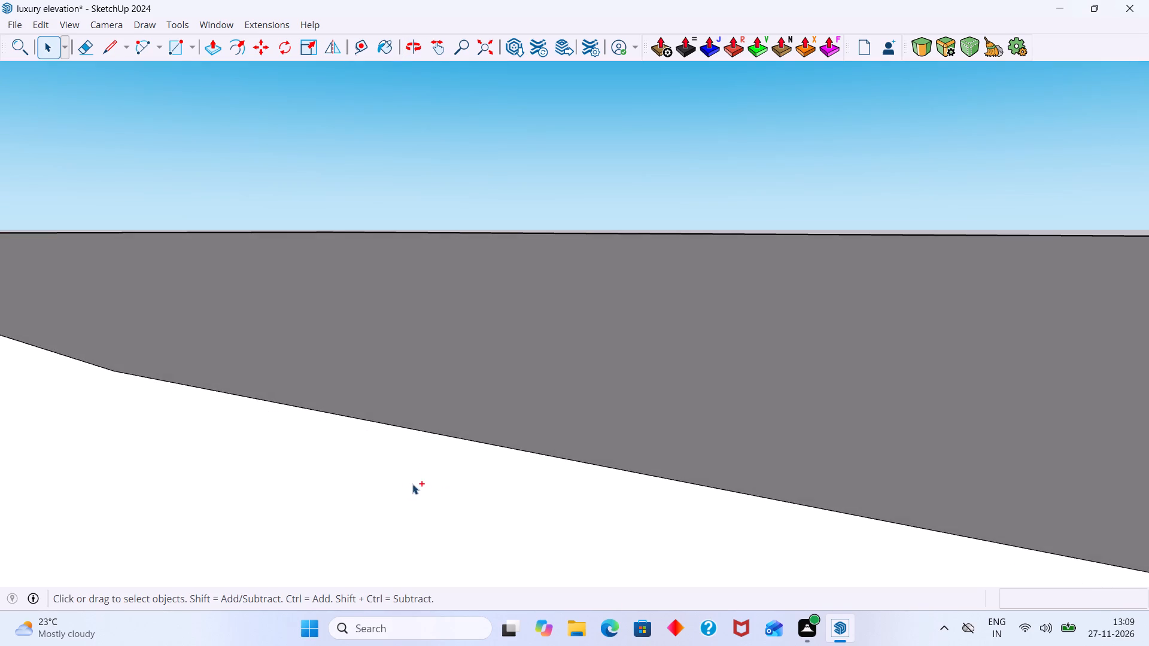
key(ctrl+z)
Redraw the vertical rectangle of about 2' 6" by 4' 7" on the parapet's return, from the slab's inner corner to the arc.
scroll(427, 463, down, 20)
scroll(427, 463, down, 20)
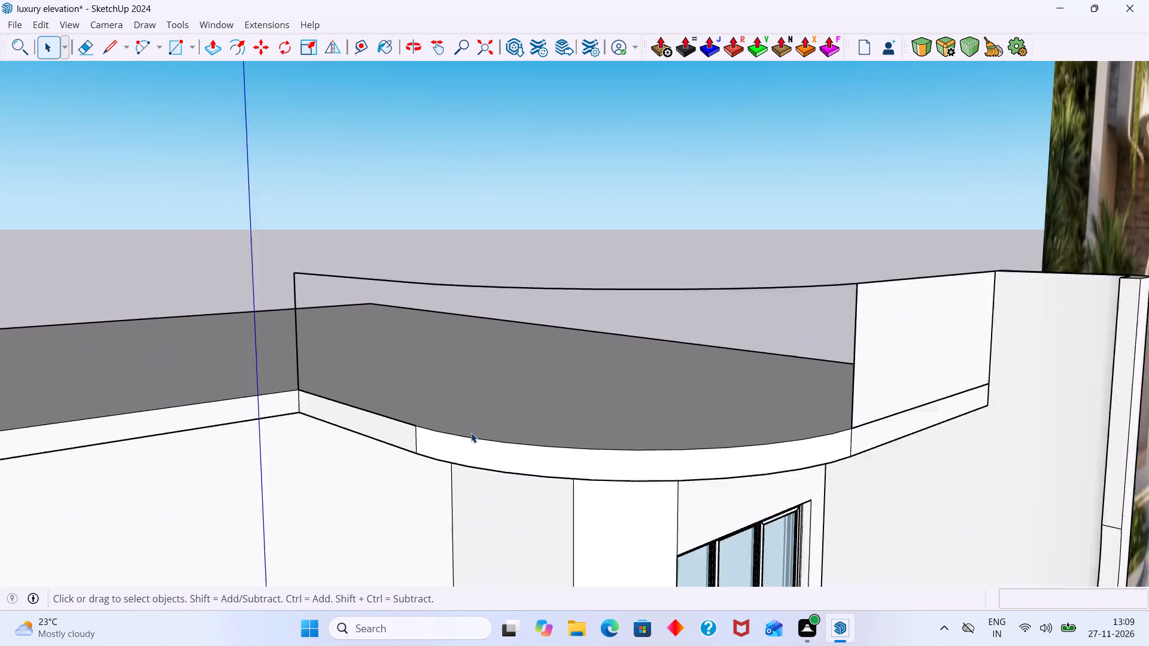
scroll(471, 432, down, 12)
middle_drag(503, 432, 661, 449)
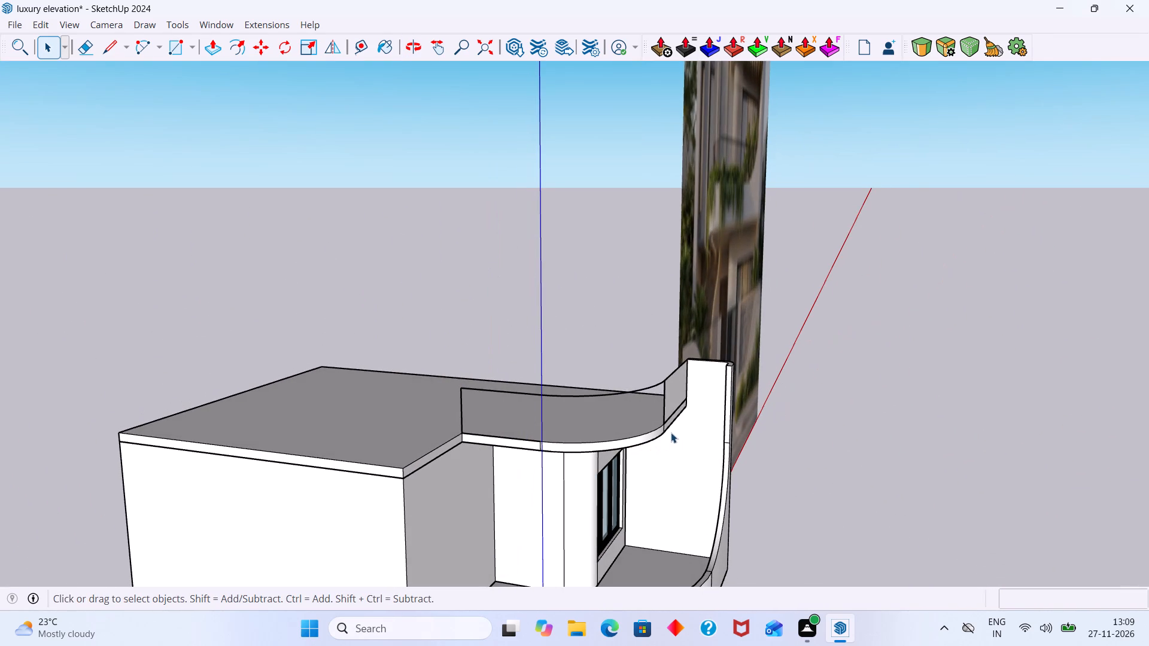
shift+middle_drag(598, 430, 398, 427)
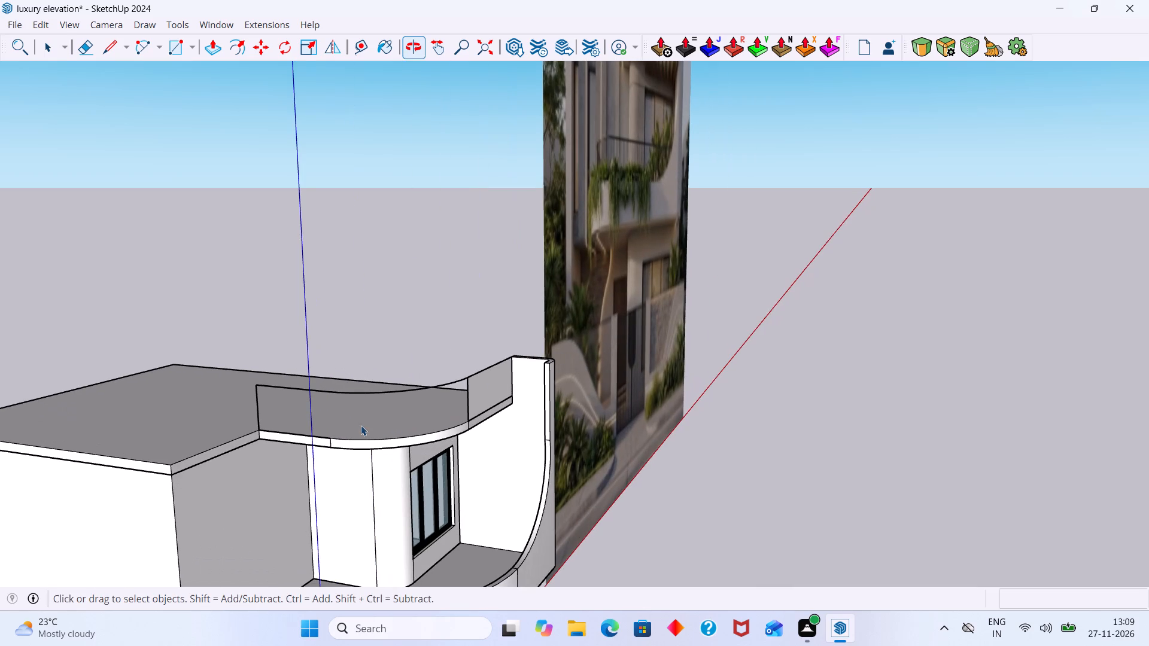
key(r)
click(256, 389)
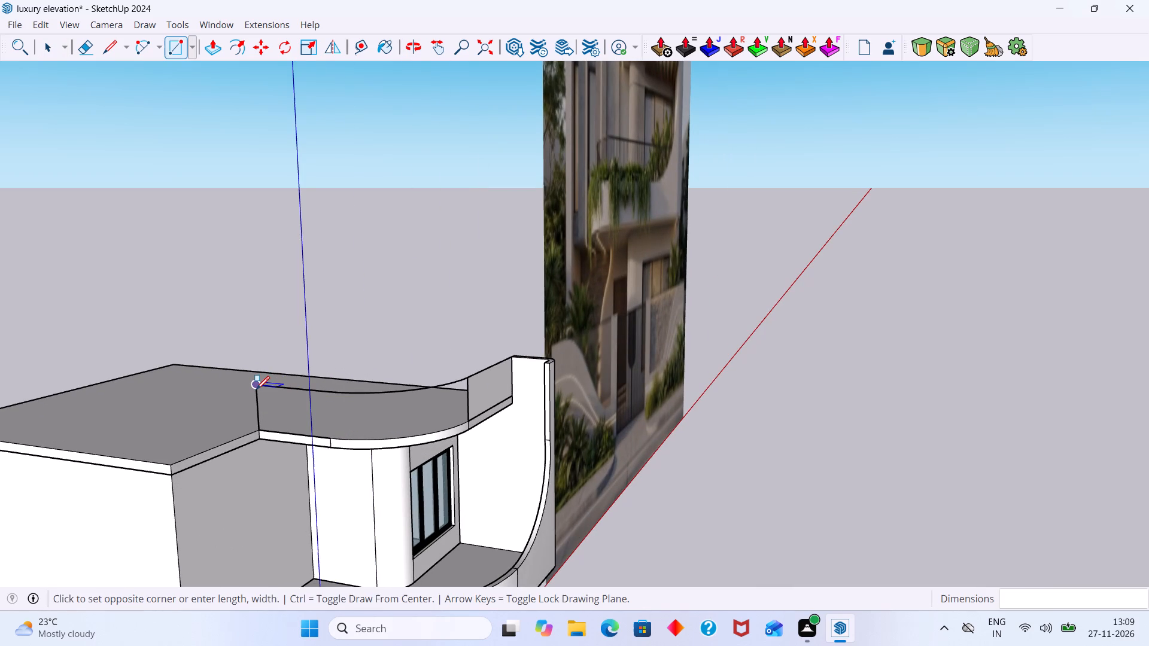
click(330, 440)
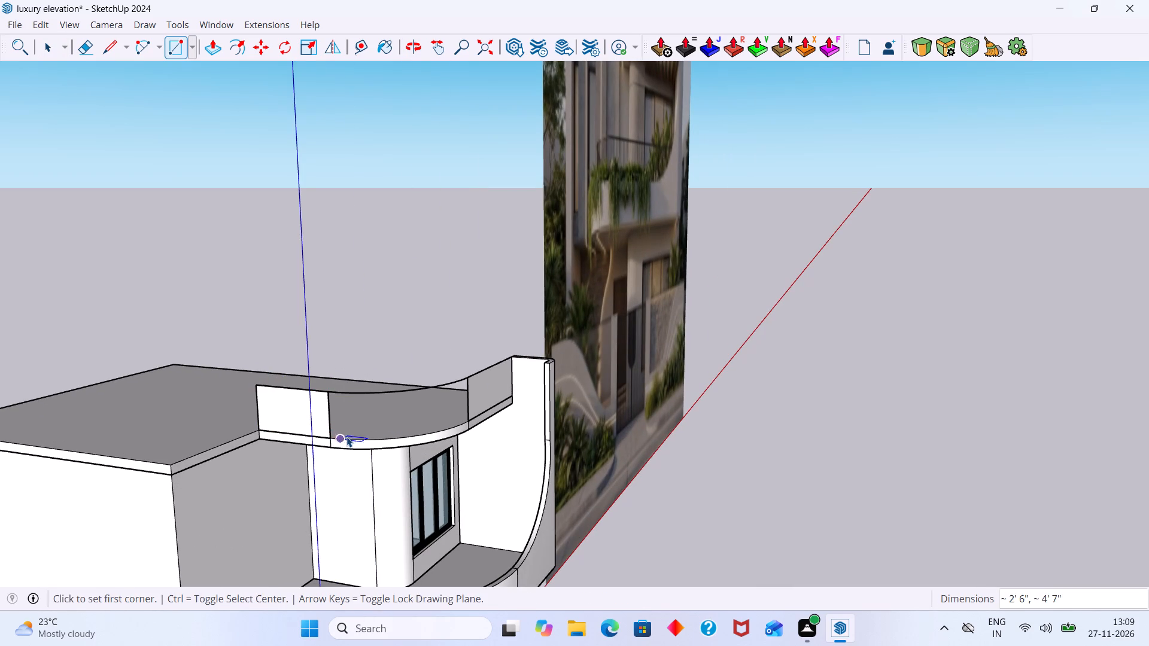
key(space)
Draw two adjoining vertical rectangles of about 4" by 2' 6" on the curve's first segments beside the parapet's straight front section.
middle_drag(433, 401, 87, 459)
scroll(365, 380, up, 6)
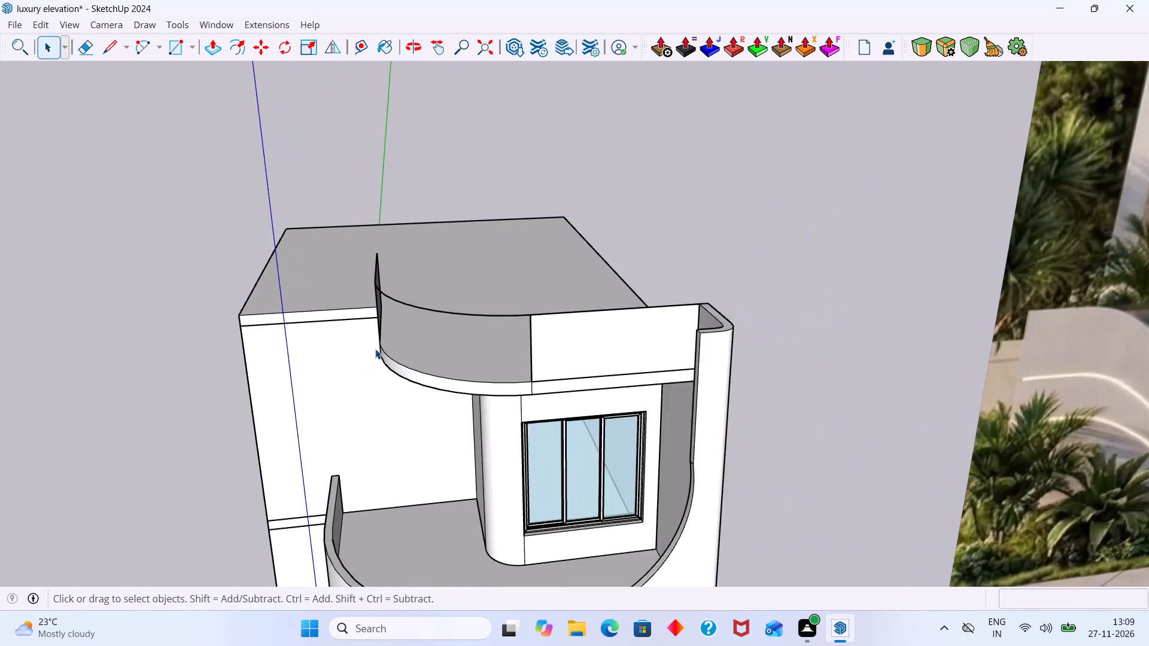
scroll(375, 349, up, 10)
scroll(396, 354, down, 12)
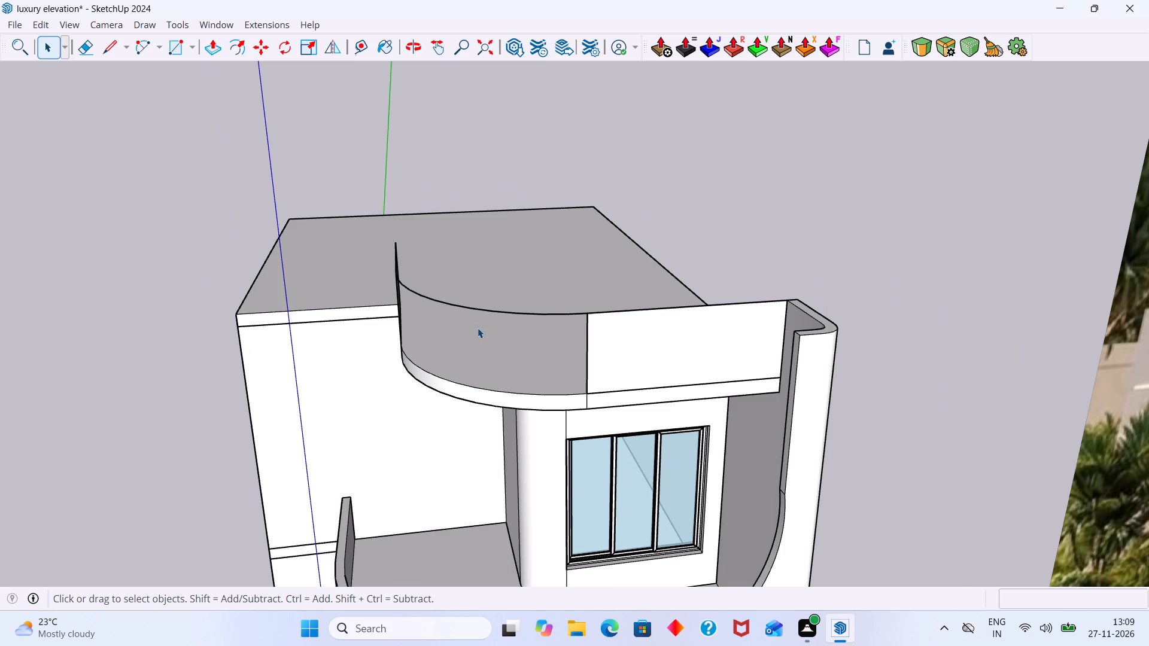
middle_drag(670, 397, 913, 436)
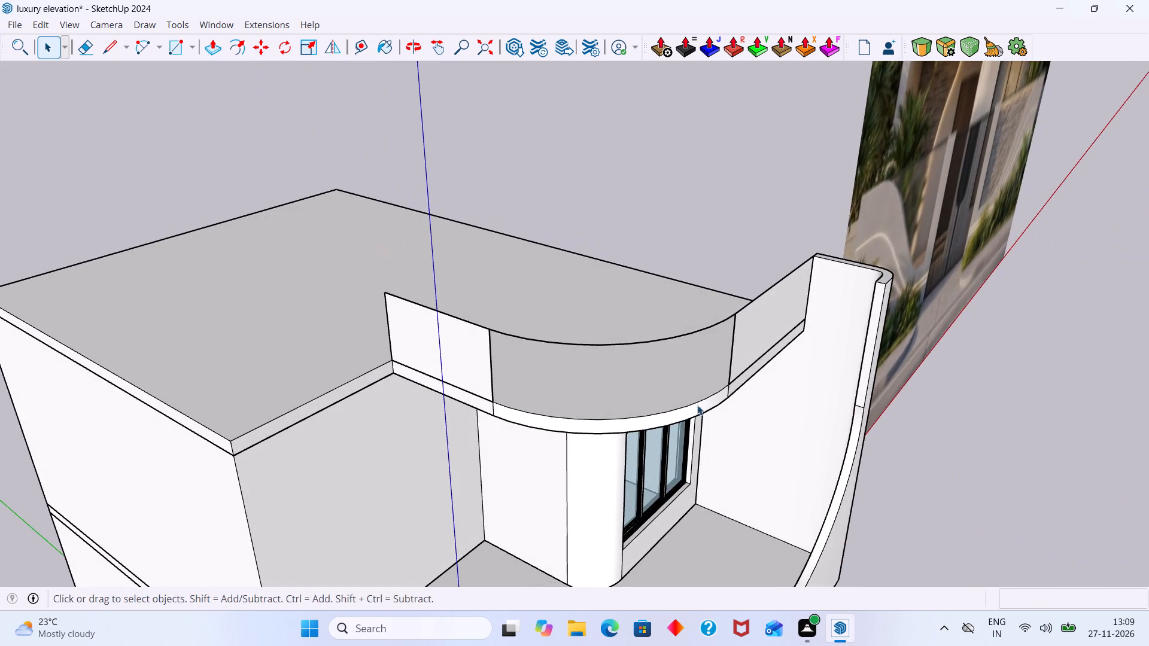
middle_drag(691, 401, 418, 384)
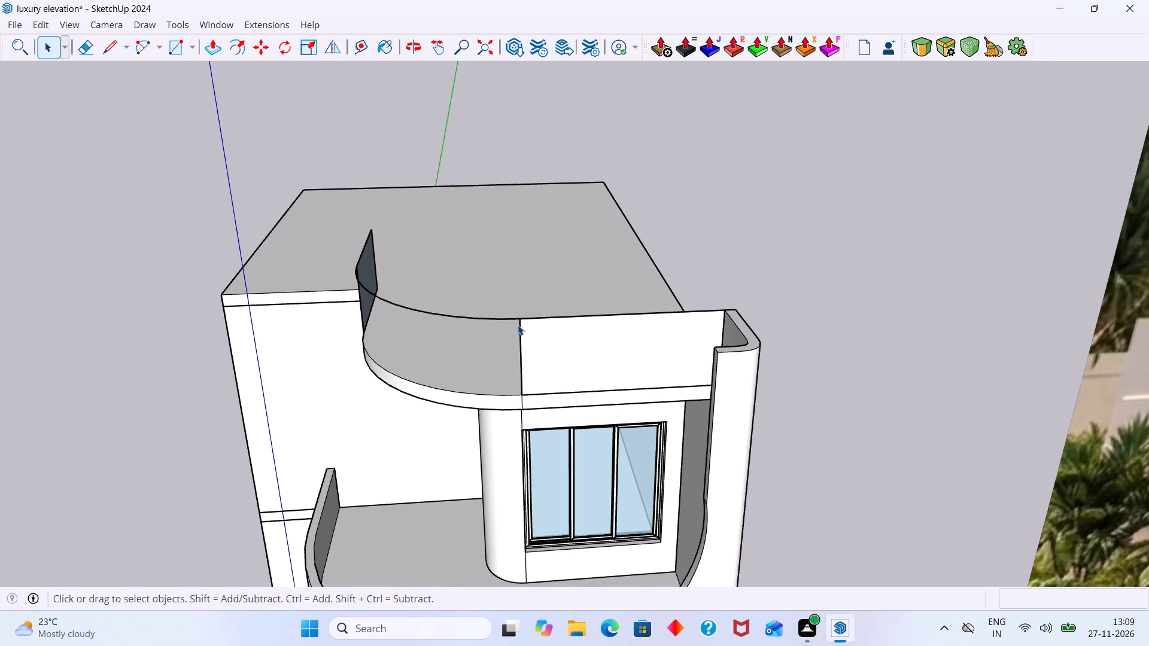
scroll(518, 325, up, 6)
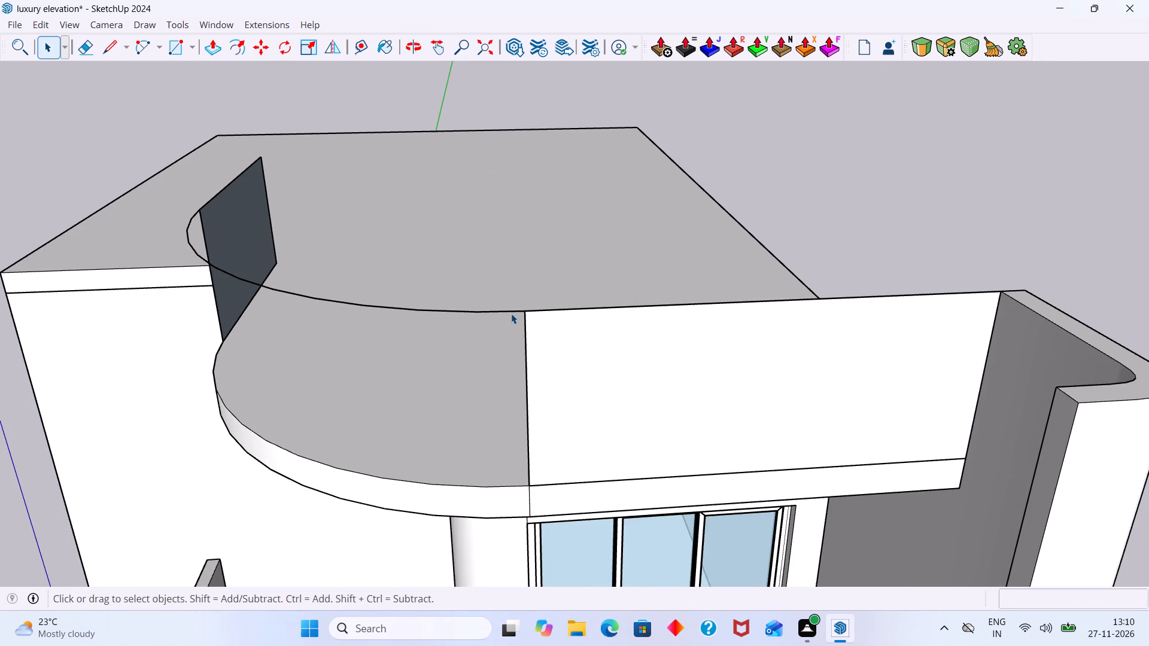
key(t)
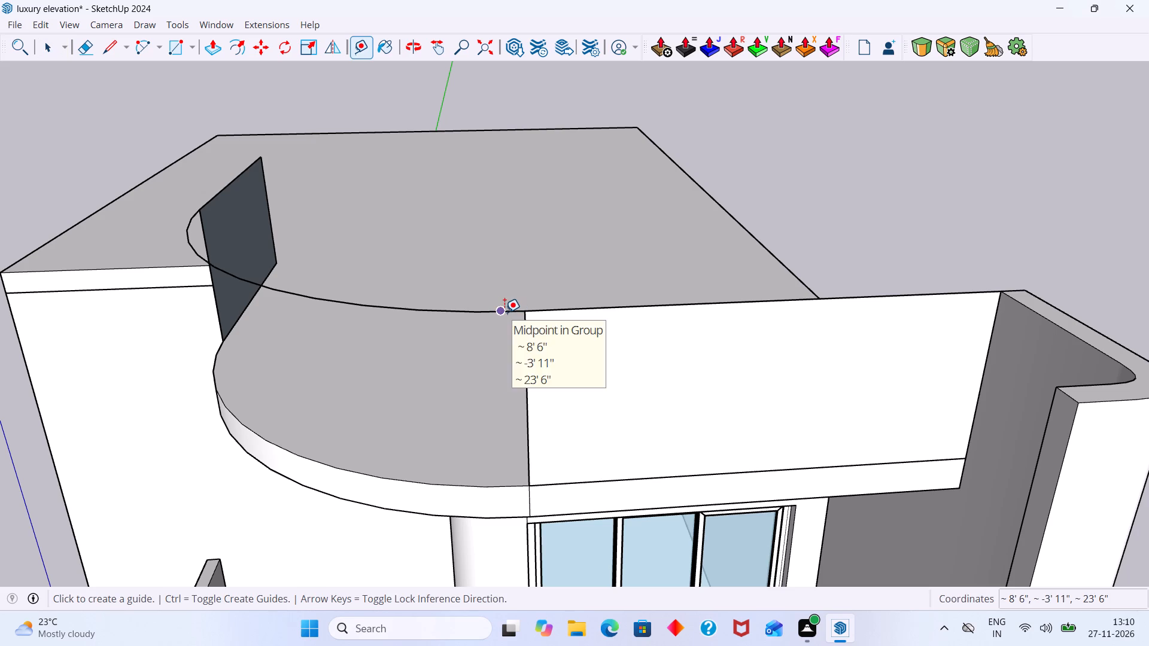
key(r)
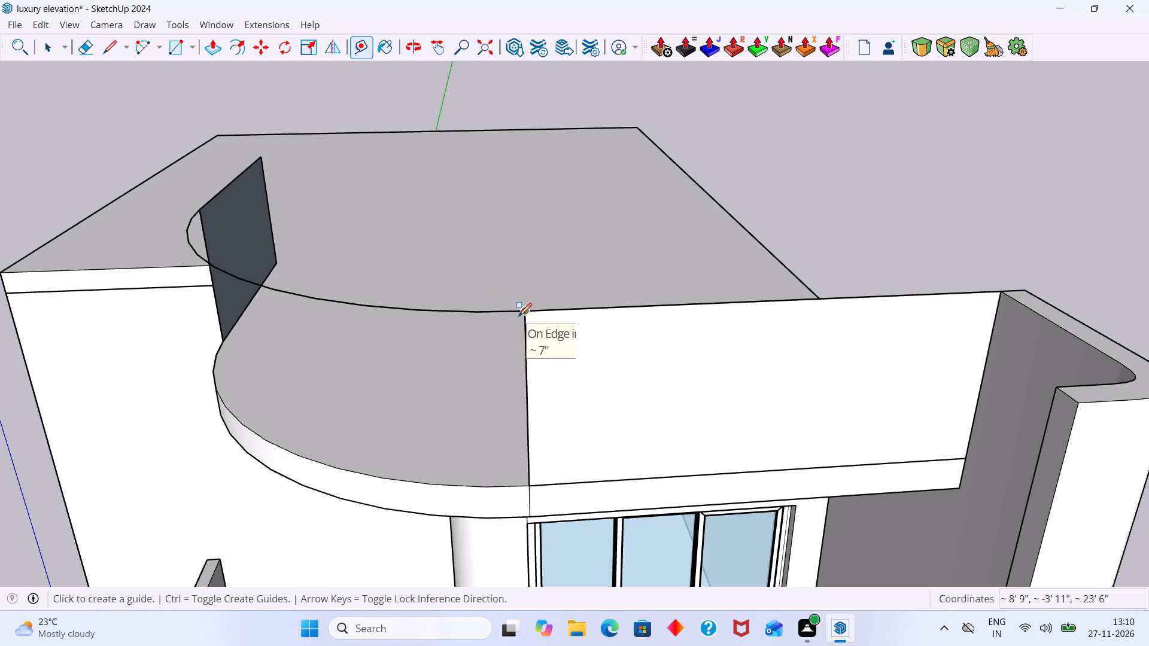
click(504, 312)
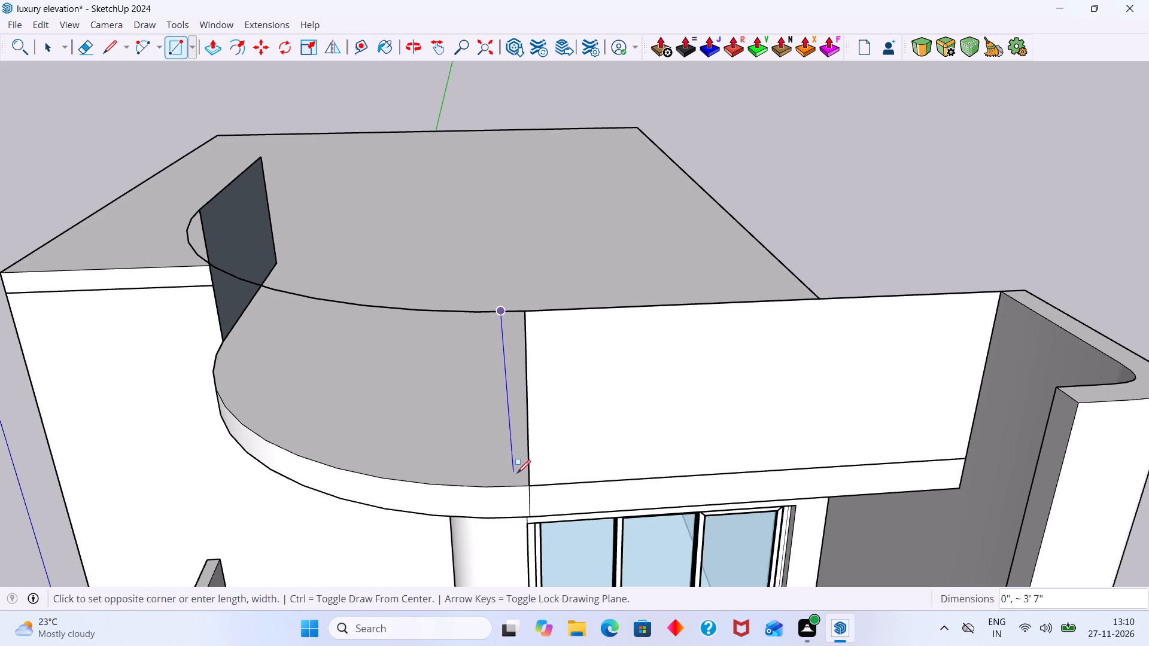
click(528, 487)
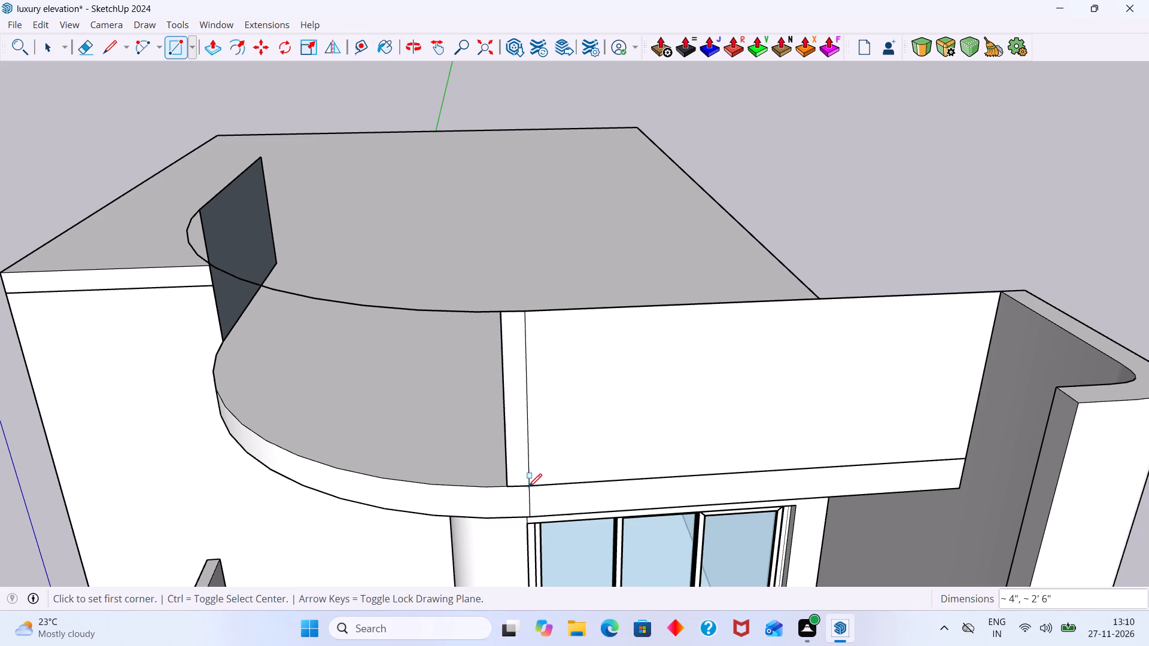
click(473, 312)
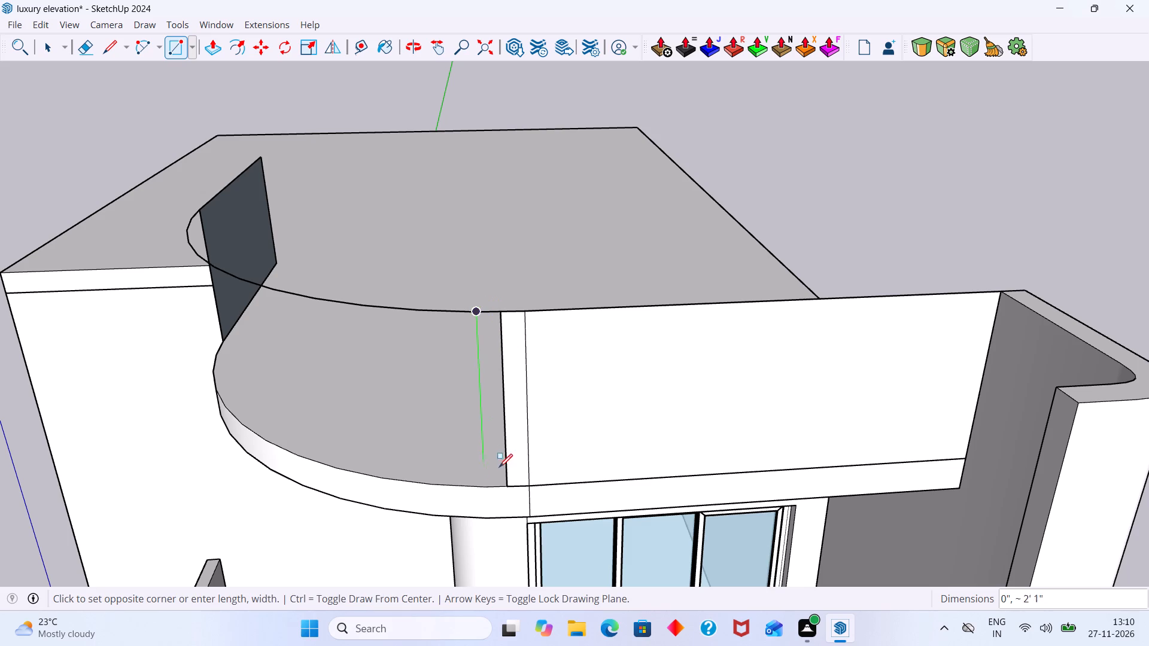
click(507, 485)
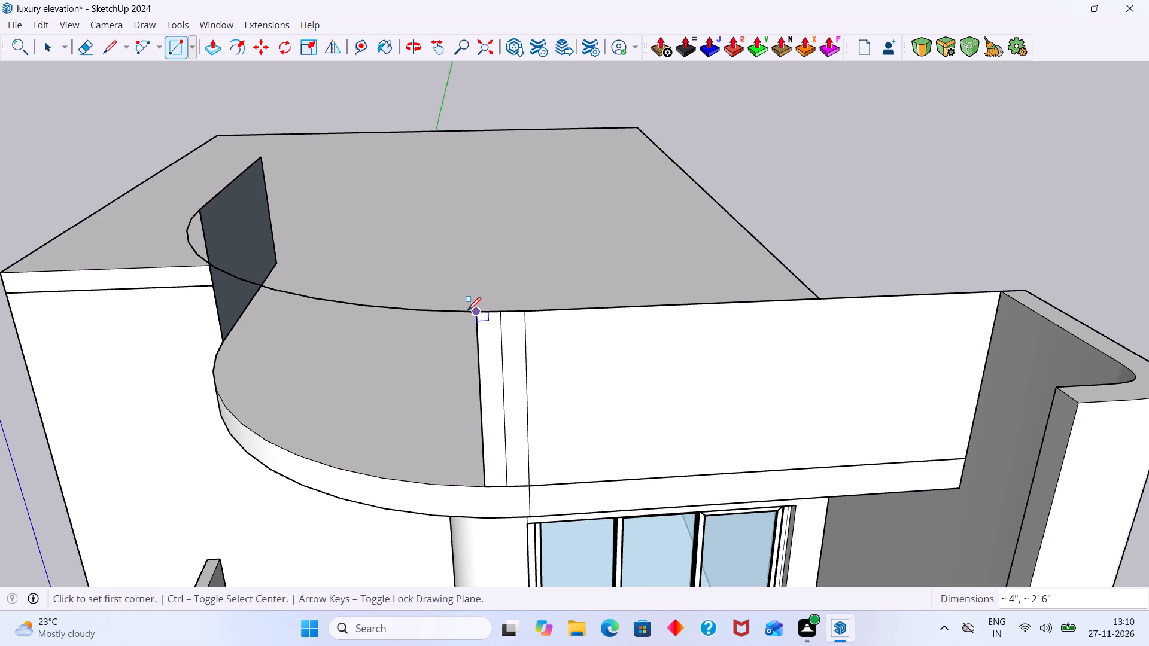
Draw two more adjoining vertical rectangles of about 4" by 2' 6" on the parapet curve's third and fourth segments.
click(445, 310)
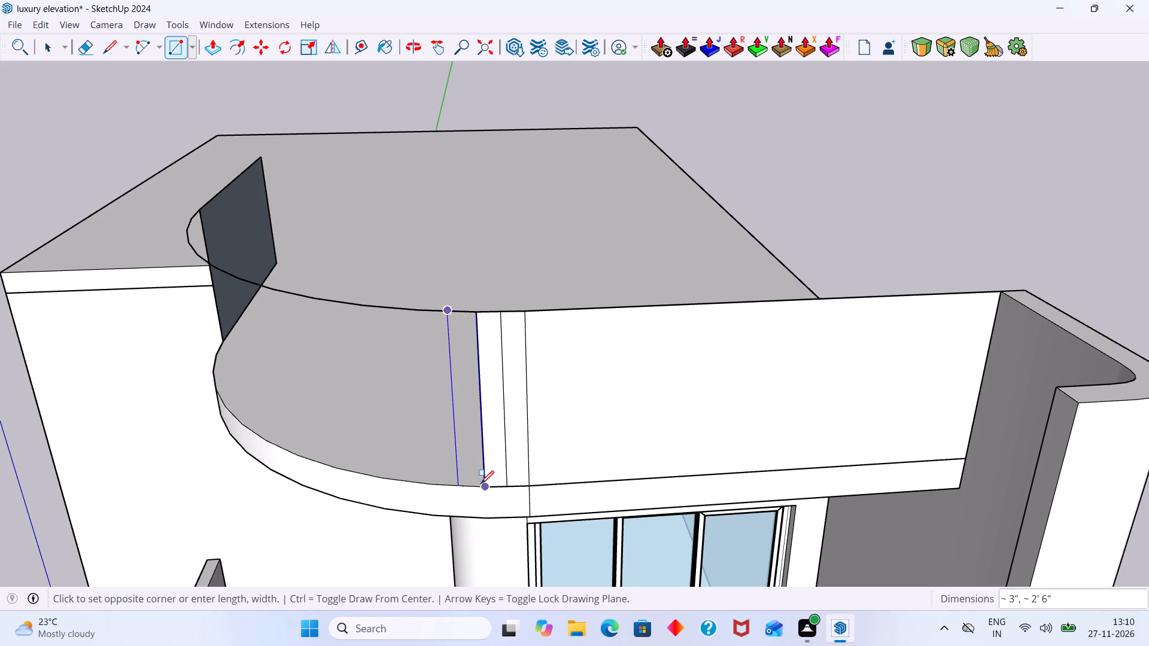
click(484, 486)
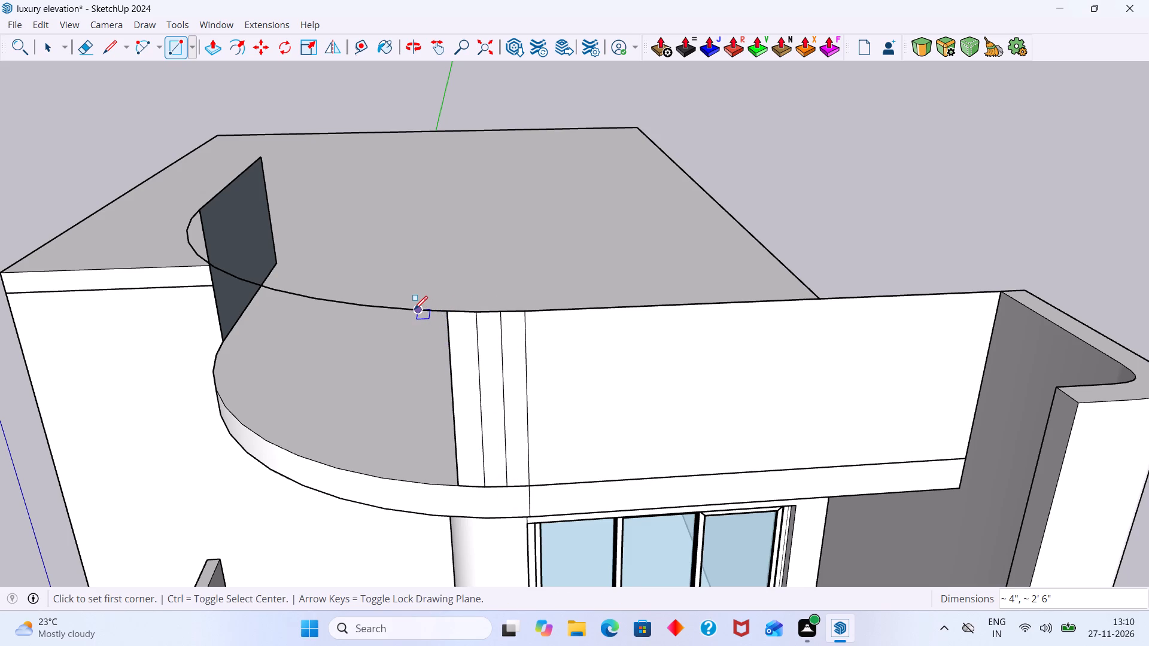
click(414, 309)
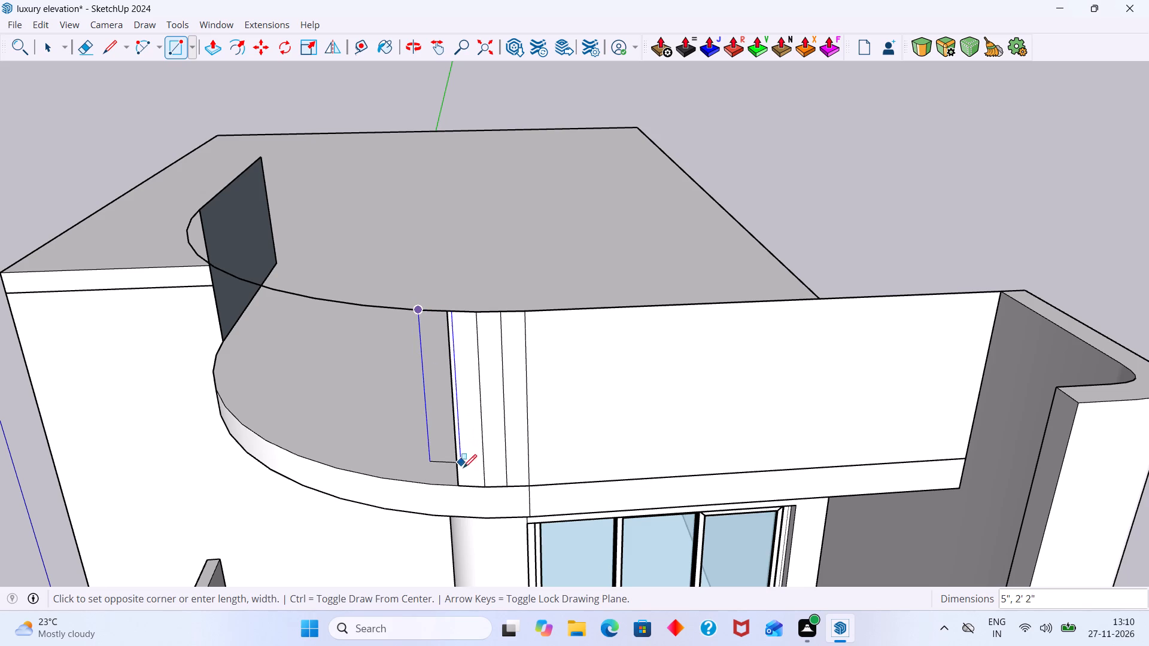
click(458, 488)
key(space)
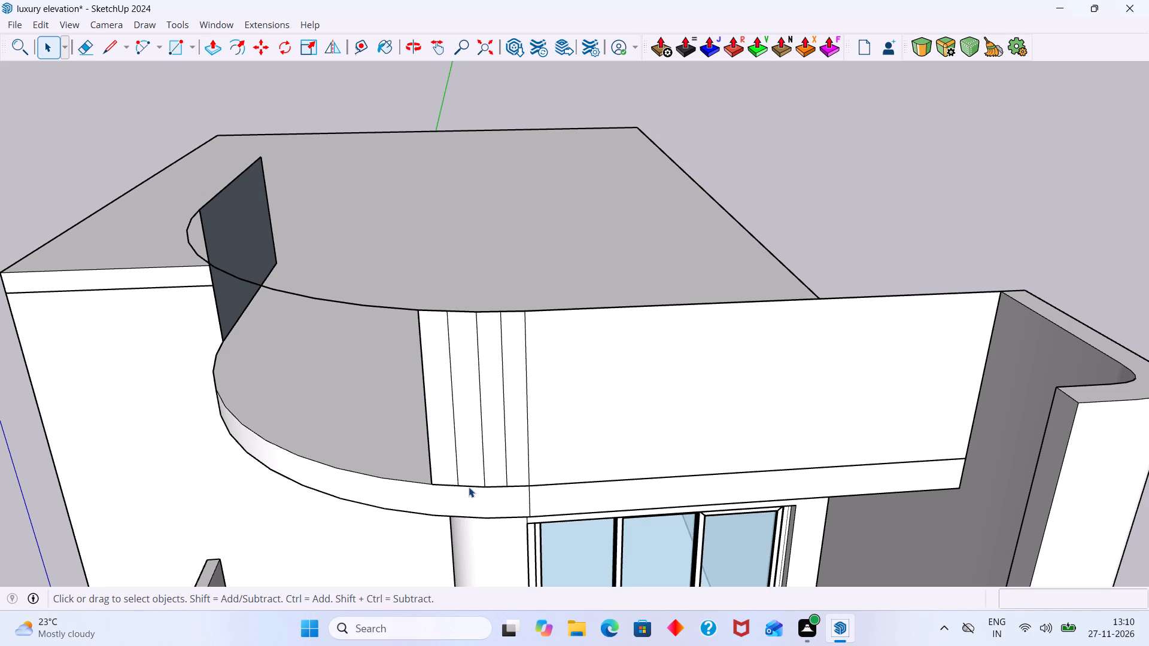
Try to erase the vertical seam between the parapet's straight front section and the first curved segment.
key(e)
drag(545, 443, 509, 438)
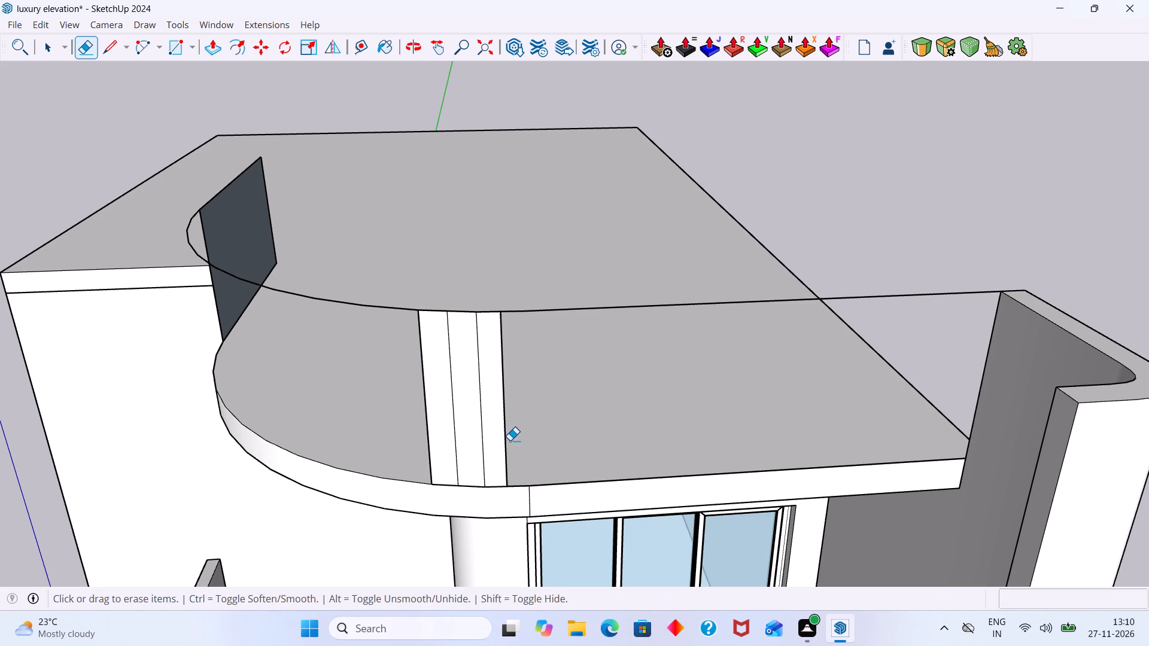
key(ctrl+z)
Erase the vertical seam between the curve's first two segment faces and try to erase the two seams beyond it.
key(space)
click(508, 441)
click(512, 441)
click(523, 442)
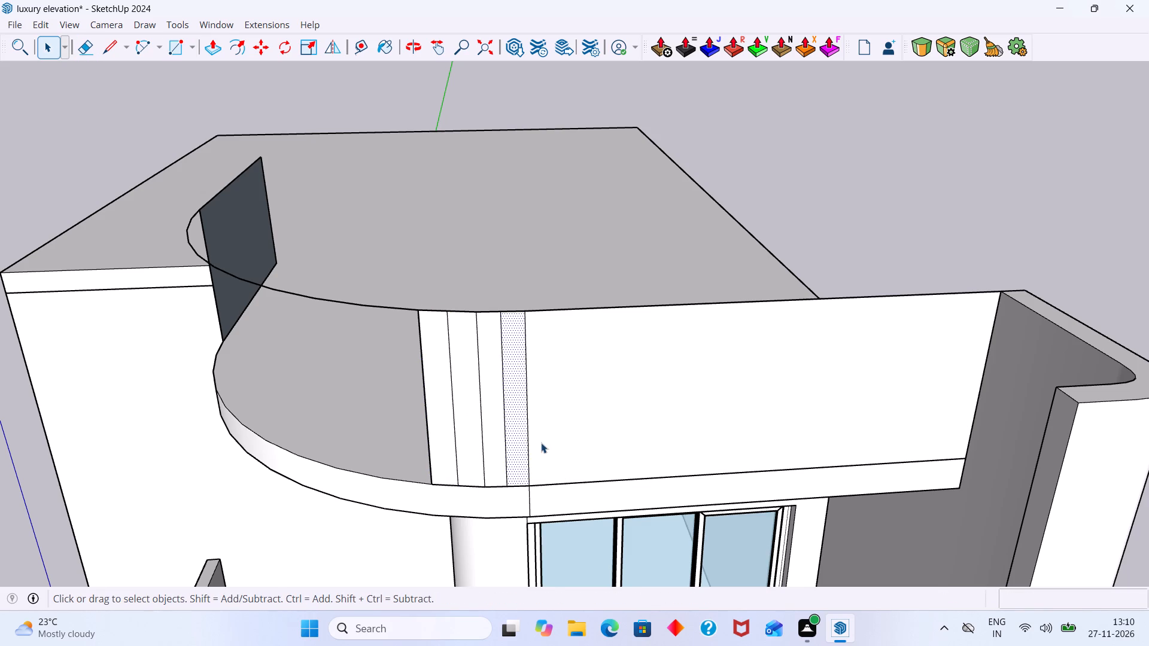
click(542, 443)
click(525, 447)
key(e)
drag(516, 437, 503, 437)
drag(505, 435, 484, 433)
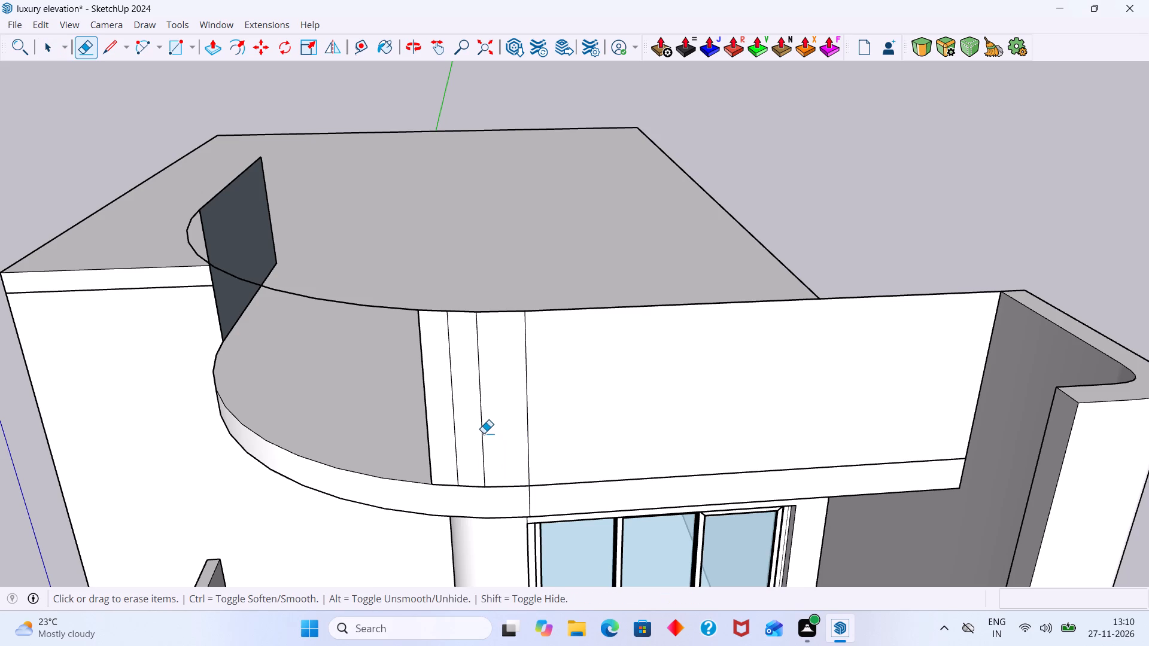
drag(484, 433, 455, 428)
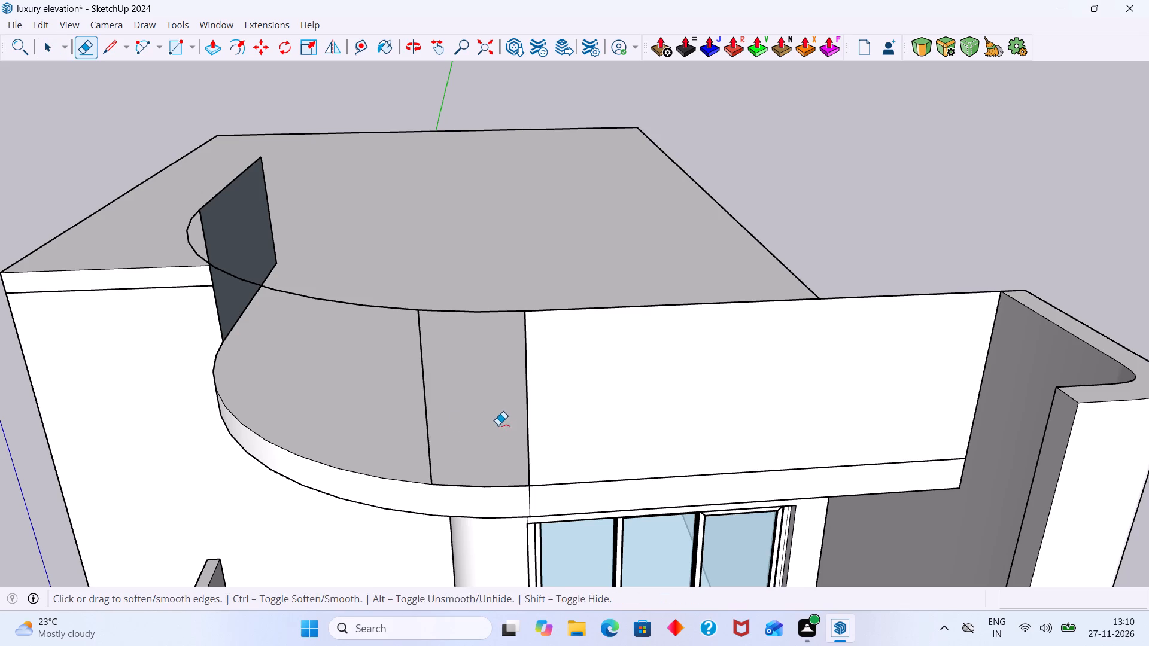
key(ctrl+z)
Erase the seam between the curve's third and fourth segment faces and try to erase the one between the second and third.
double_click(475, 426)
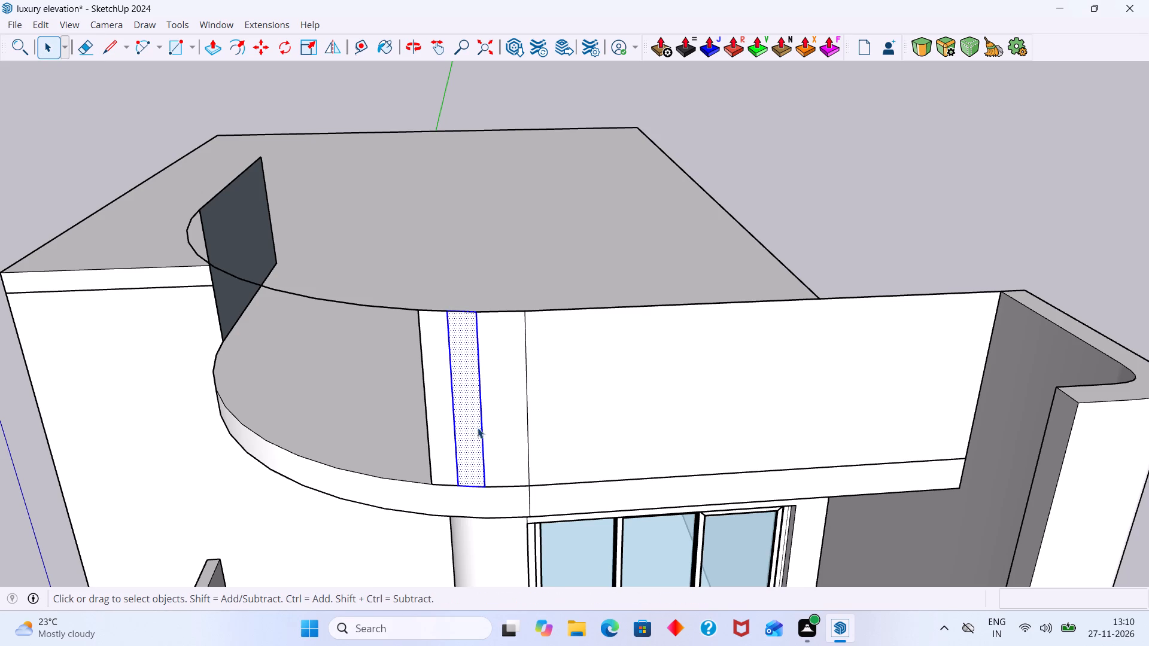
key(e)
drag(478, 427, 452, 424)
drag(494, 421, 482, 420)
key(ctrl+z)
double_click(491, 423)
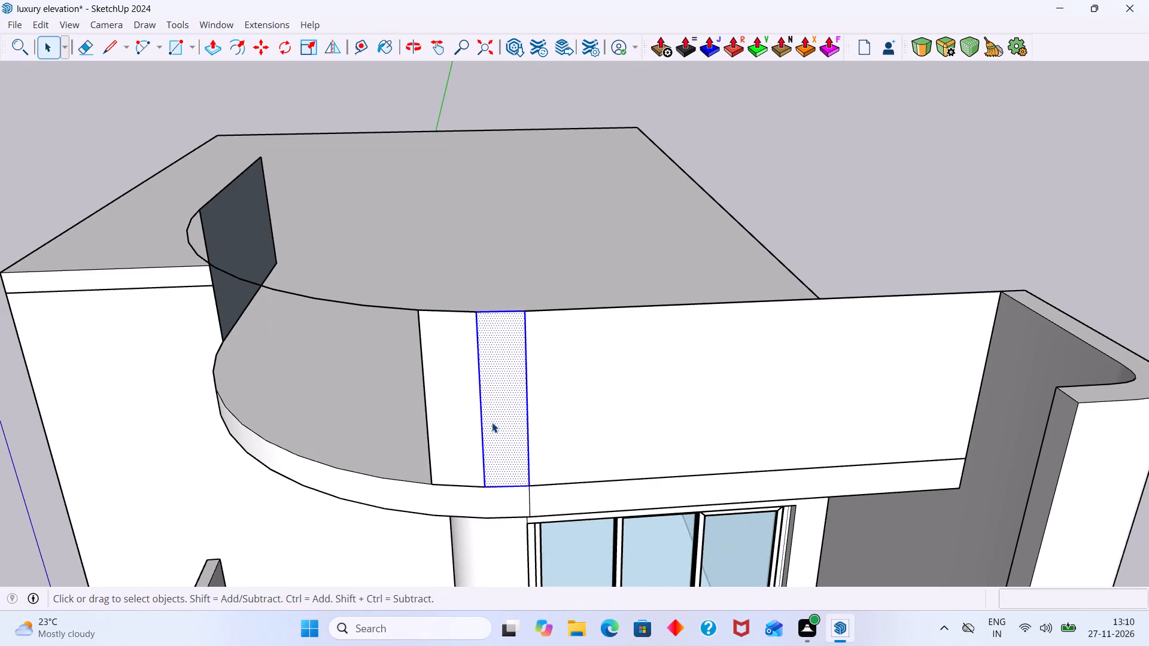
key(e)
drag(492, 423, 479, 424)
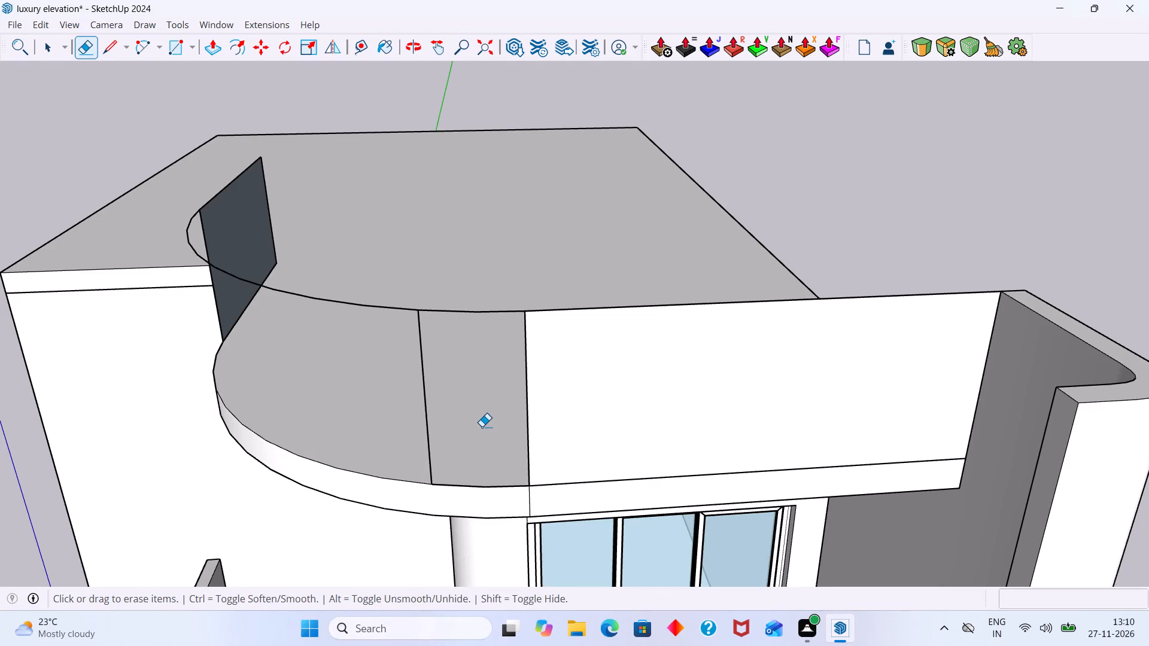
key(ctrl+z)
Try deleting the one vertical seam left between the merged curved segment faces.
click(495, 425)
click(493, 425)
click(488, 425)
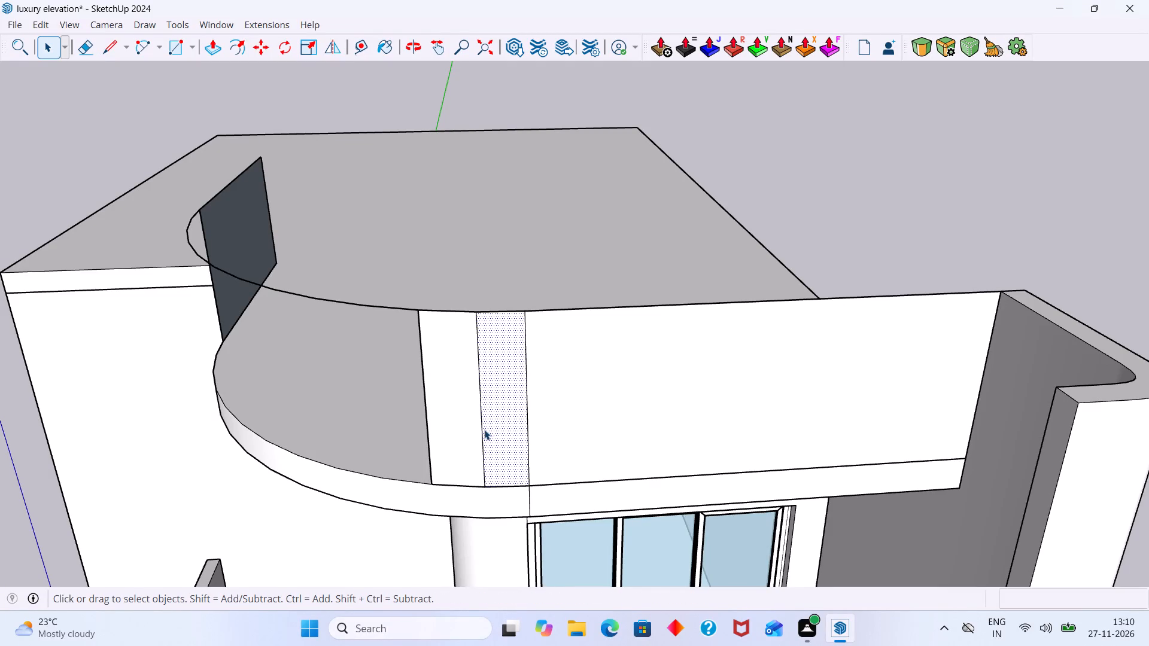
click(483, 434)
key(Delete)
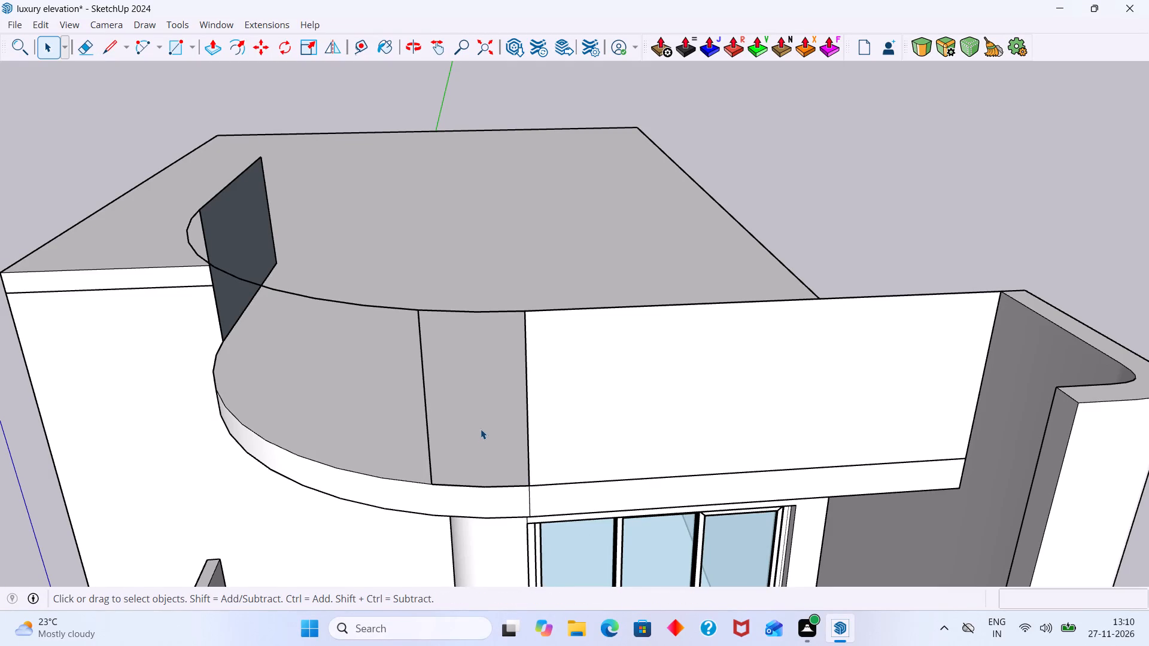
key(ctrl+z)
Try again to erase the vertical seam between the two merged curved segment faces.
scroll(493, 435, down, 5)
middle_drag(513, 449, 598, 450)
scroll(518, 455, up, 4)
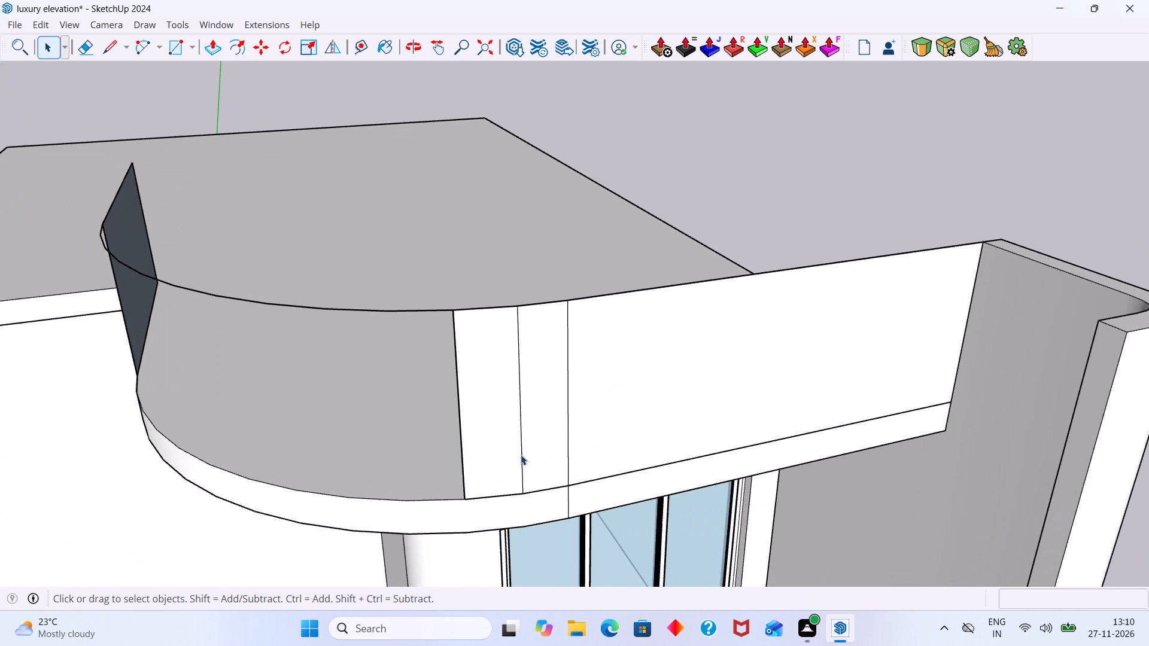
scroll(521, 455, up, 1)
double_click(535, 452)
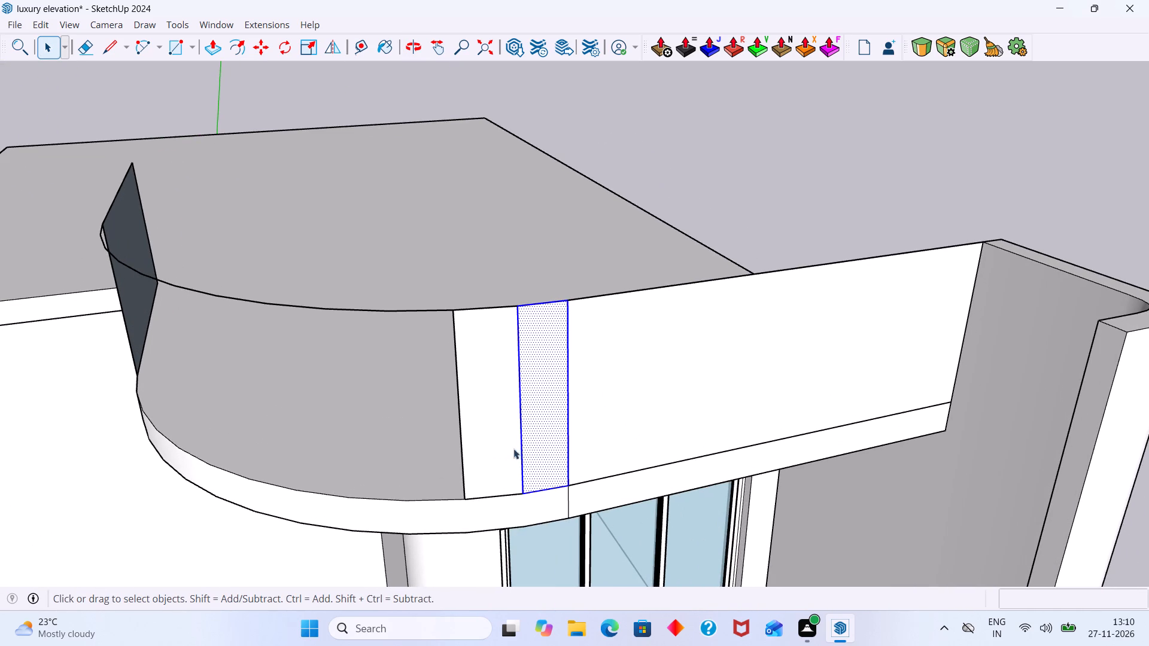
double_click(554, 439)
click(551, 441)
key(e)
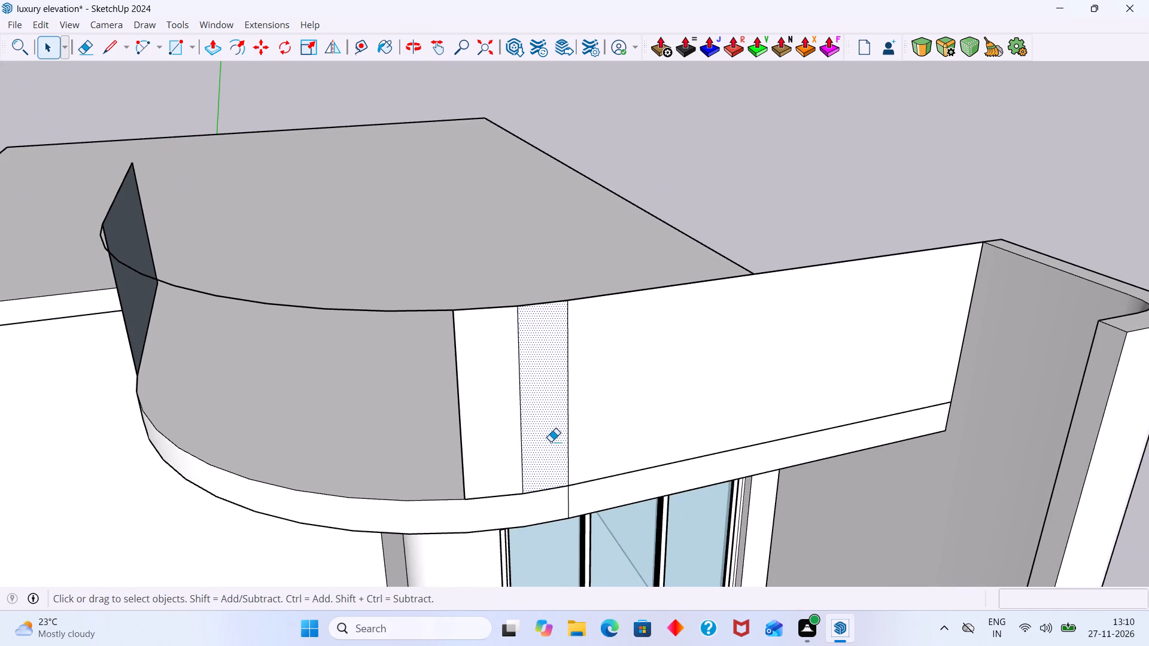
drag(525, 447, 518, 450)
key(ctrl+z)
Undo the seam erasures and all the vertical segment rectangles drawn on the parapet's curve.
scroll(564, 445, down, 6)
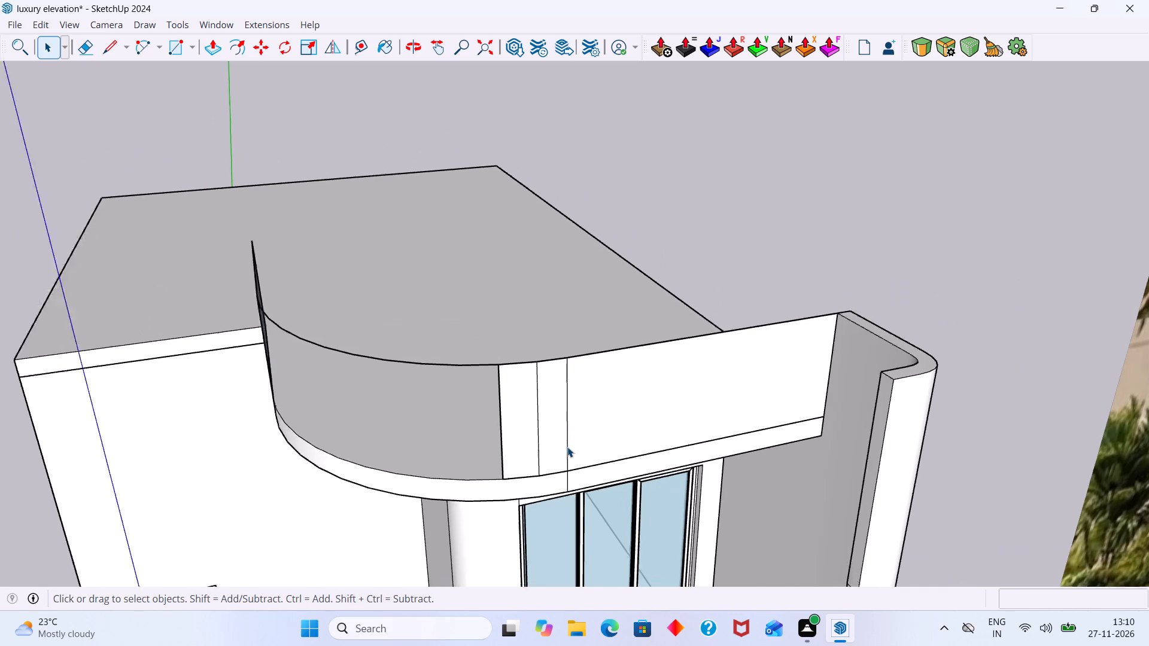
click(567, 447)
key(ctrl+z)
key(ctrl+z)
key(ctrl+z)
key(ctrl+z)
key(ctrl+z)
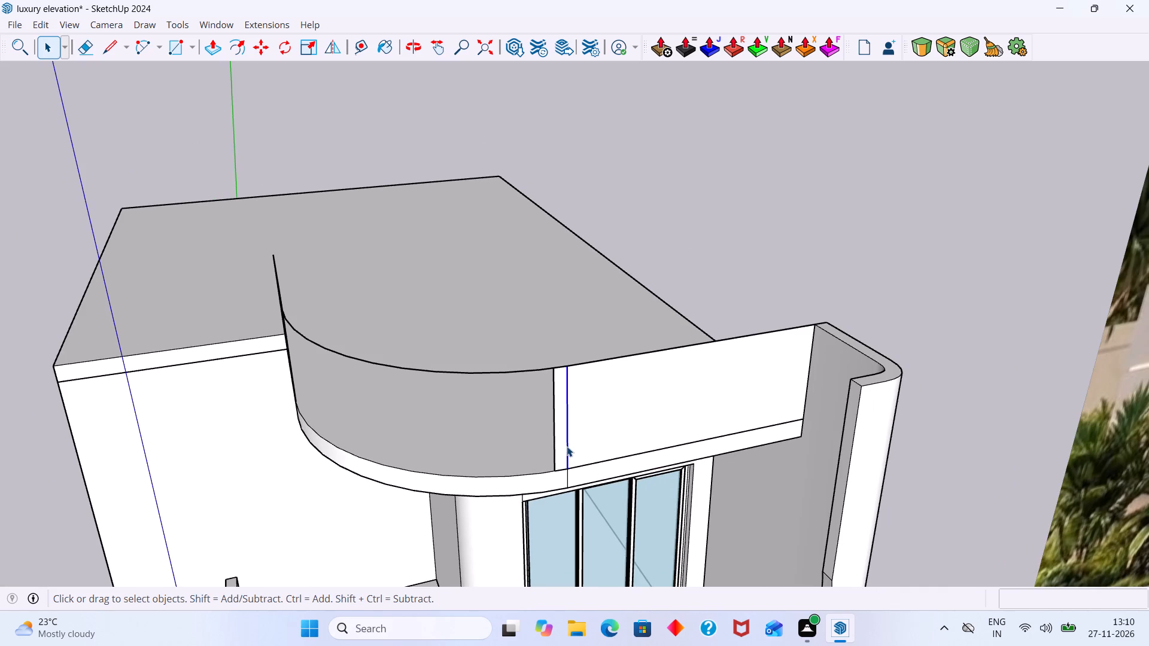
key(ctrl+z)
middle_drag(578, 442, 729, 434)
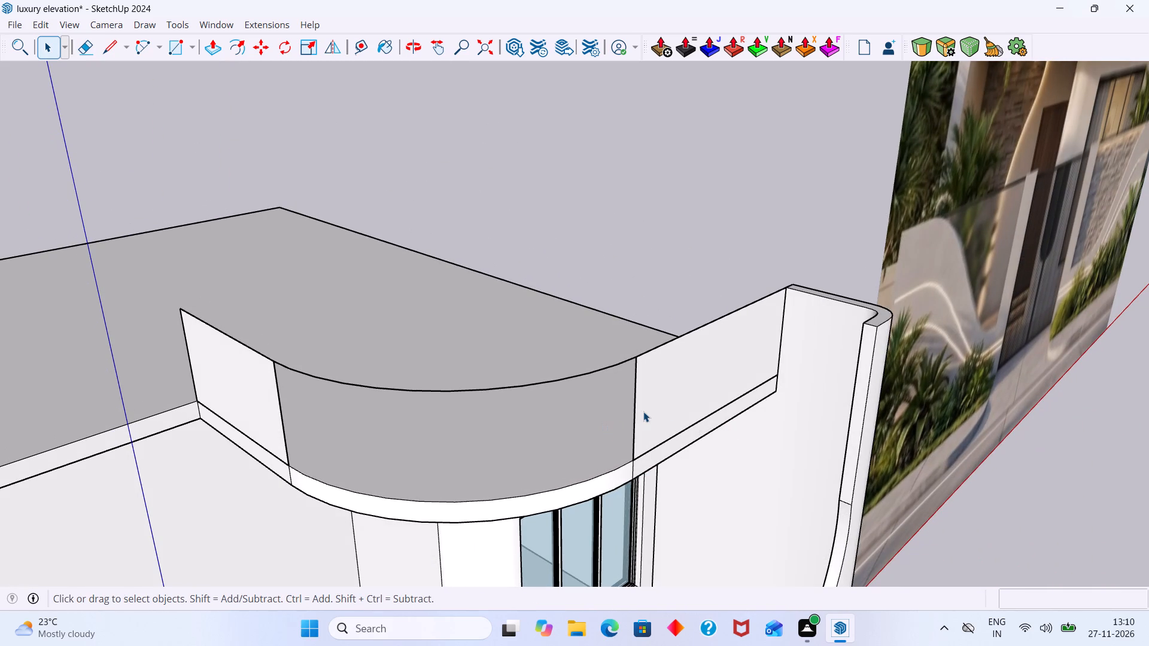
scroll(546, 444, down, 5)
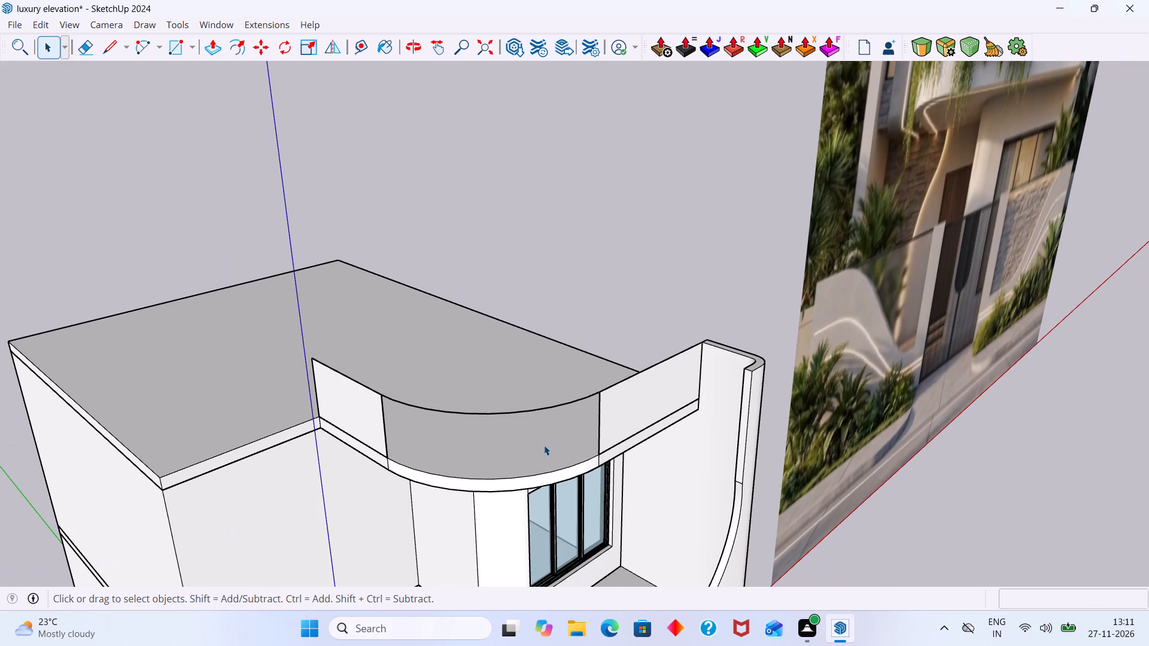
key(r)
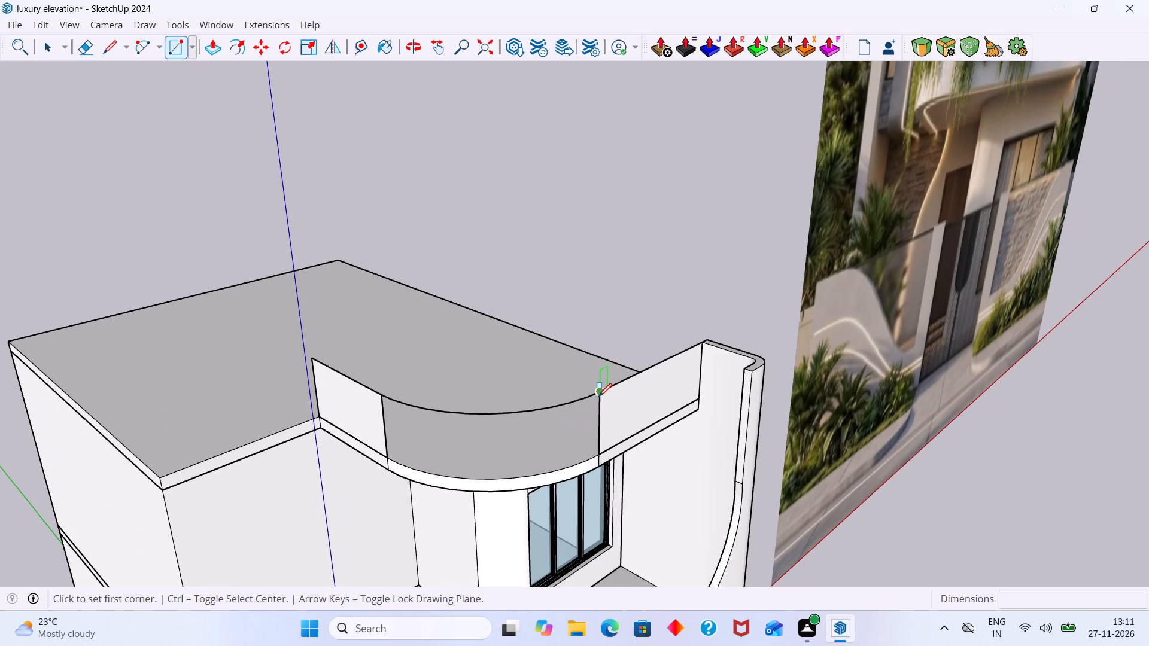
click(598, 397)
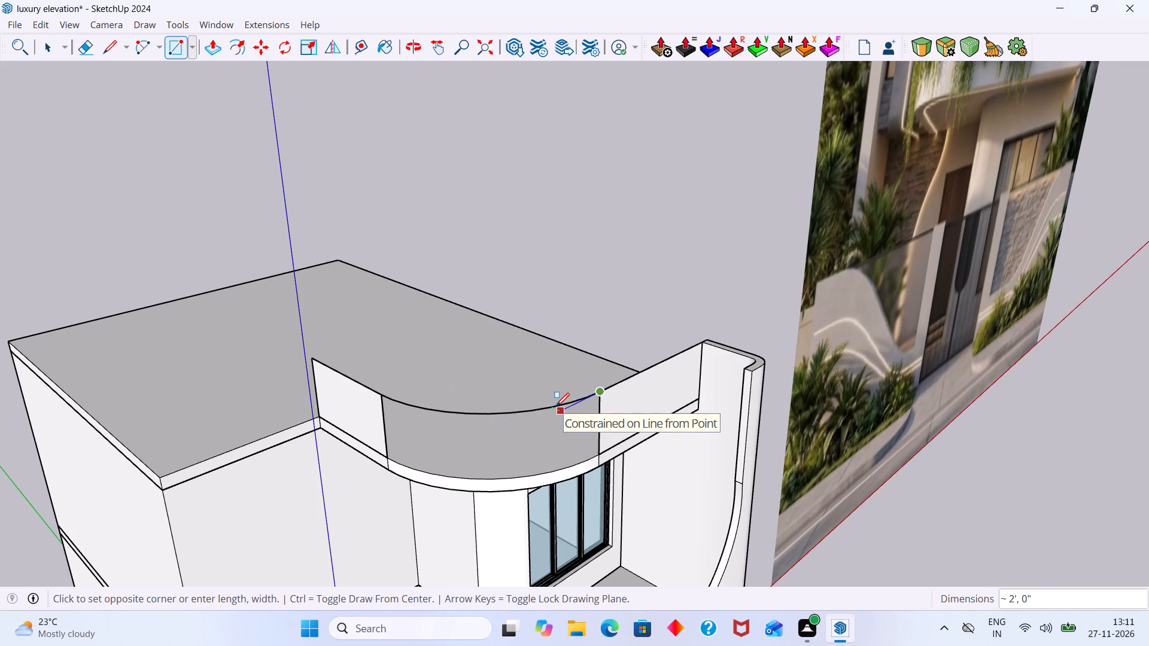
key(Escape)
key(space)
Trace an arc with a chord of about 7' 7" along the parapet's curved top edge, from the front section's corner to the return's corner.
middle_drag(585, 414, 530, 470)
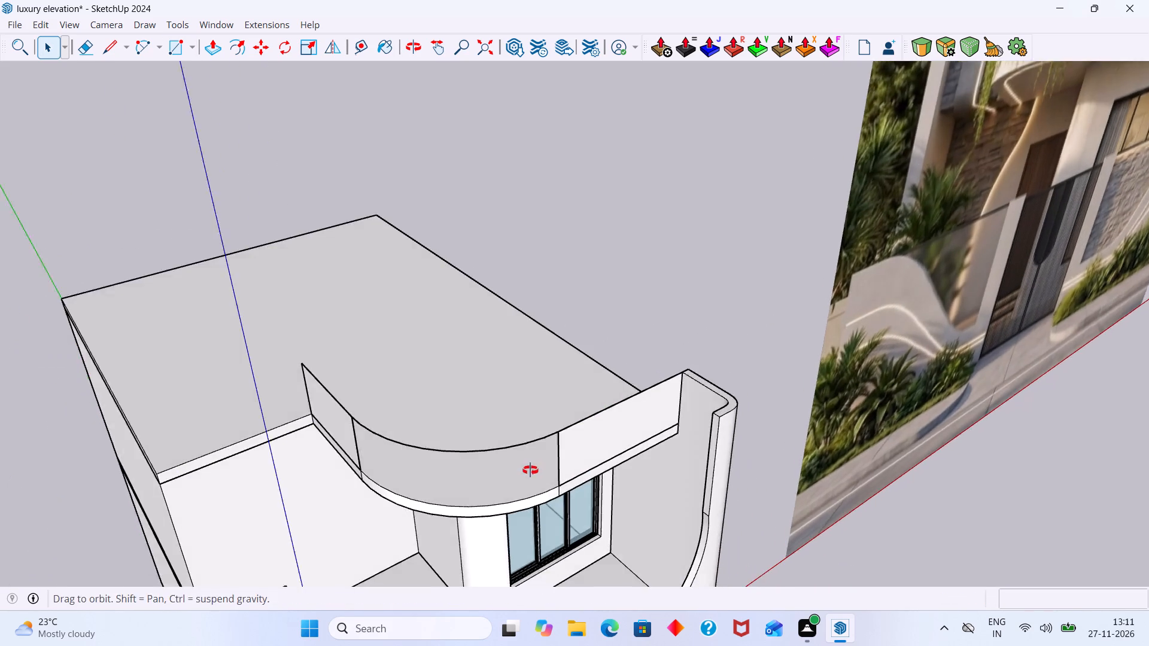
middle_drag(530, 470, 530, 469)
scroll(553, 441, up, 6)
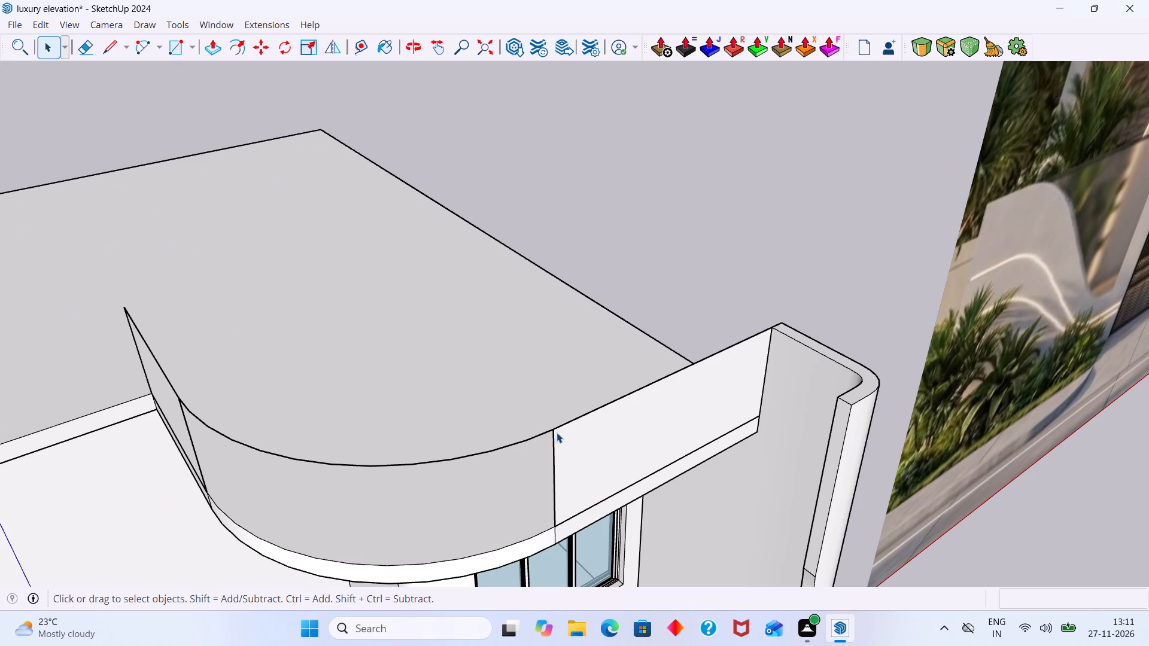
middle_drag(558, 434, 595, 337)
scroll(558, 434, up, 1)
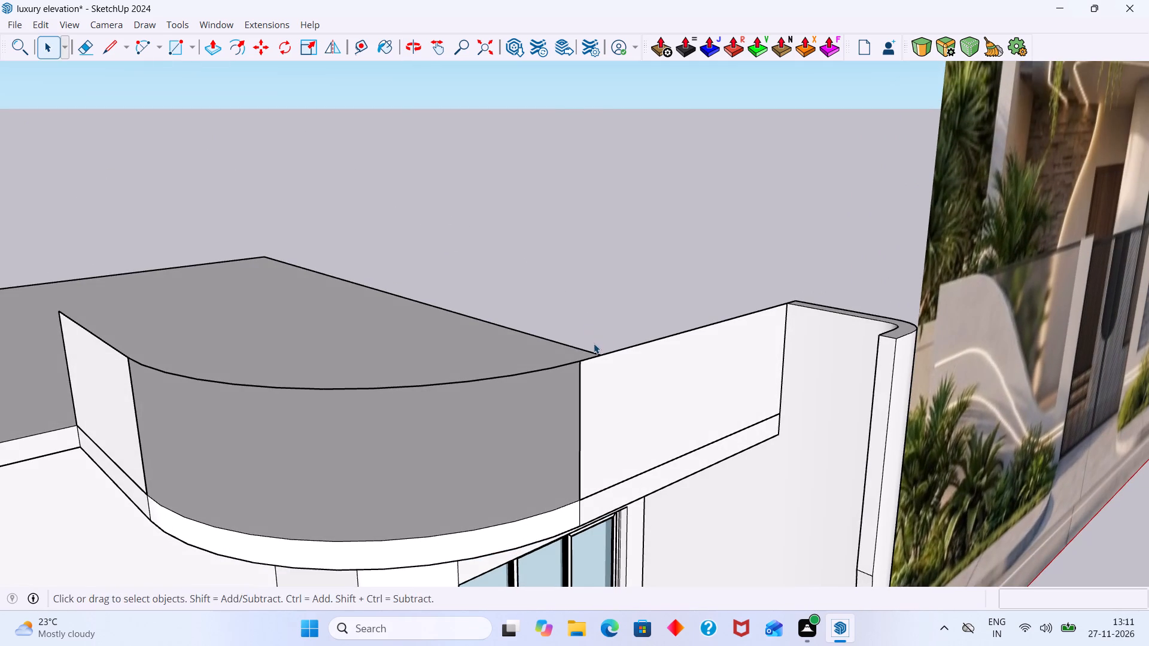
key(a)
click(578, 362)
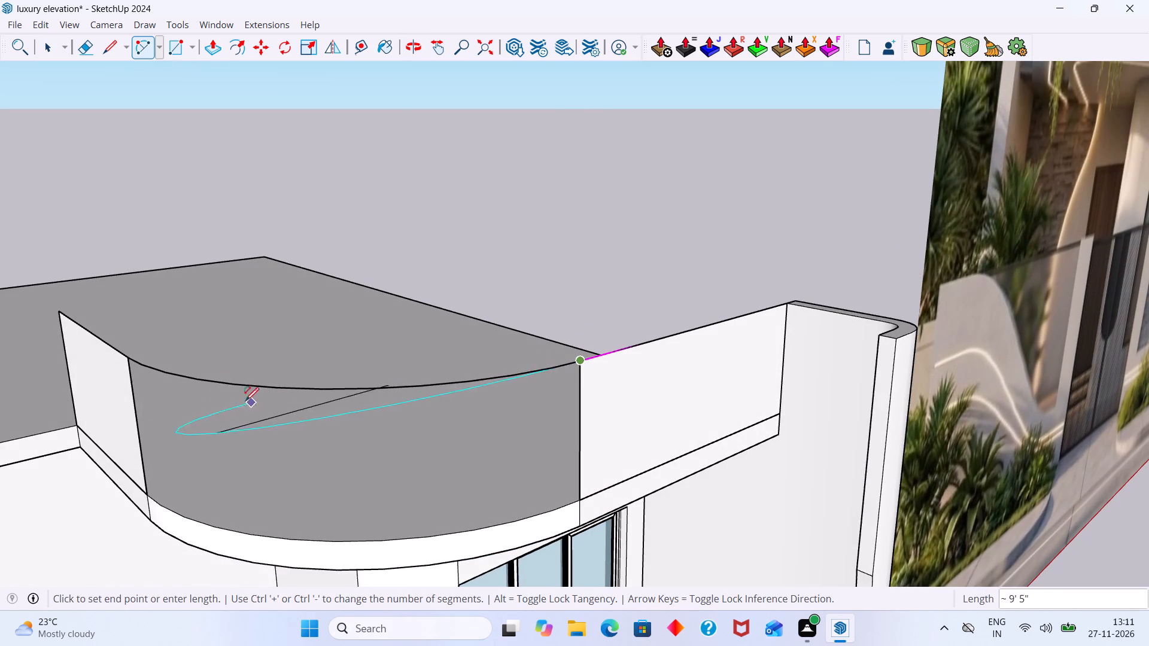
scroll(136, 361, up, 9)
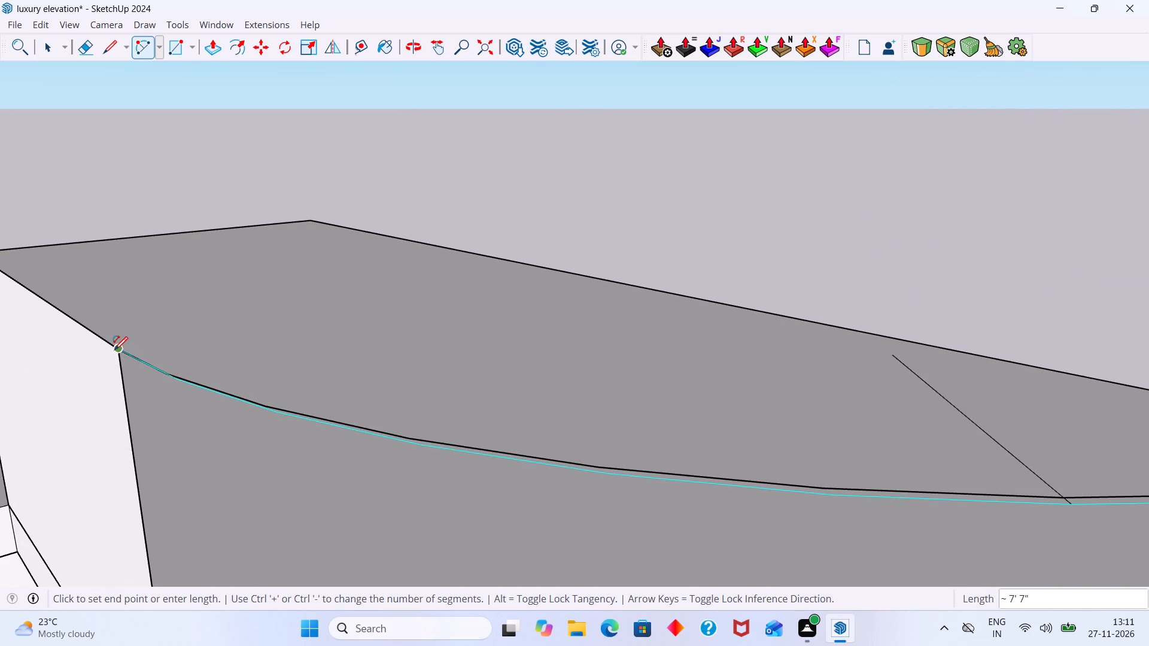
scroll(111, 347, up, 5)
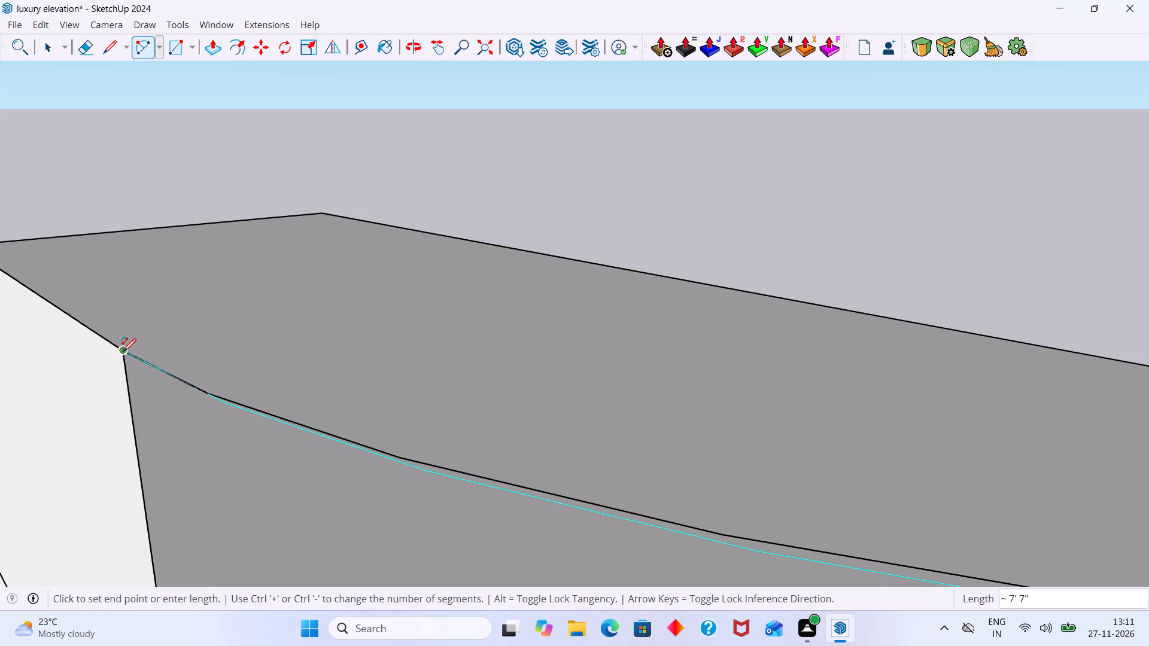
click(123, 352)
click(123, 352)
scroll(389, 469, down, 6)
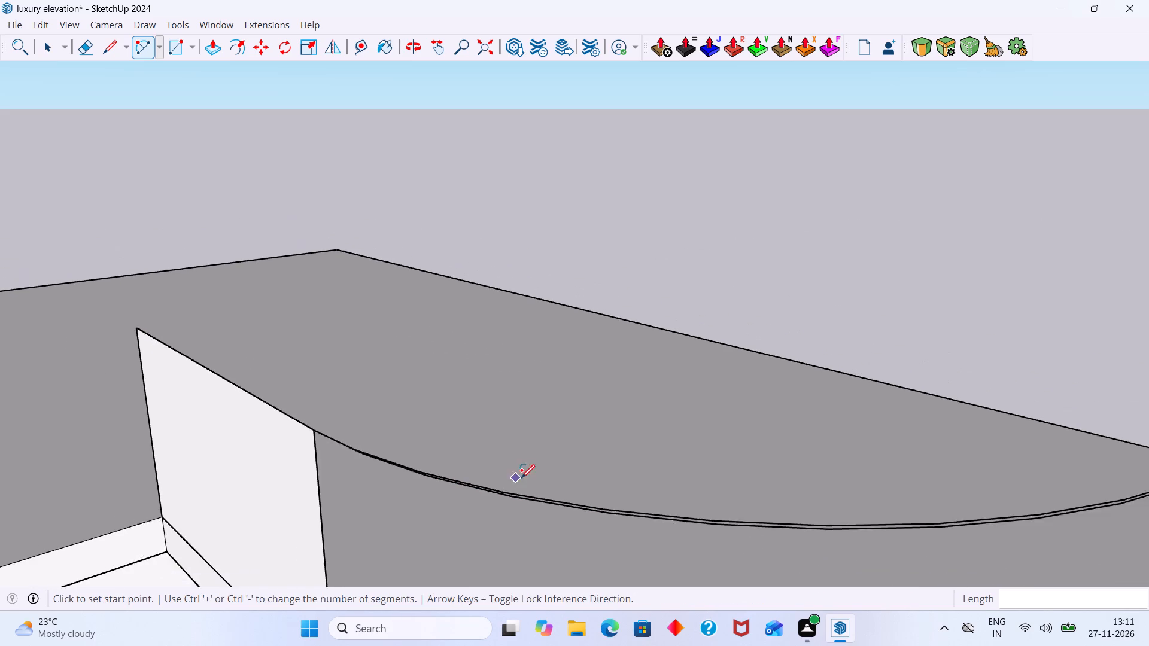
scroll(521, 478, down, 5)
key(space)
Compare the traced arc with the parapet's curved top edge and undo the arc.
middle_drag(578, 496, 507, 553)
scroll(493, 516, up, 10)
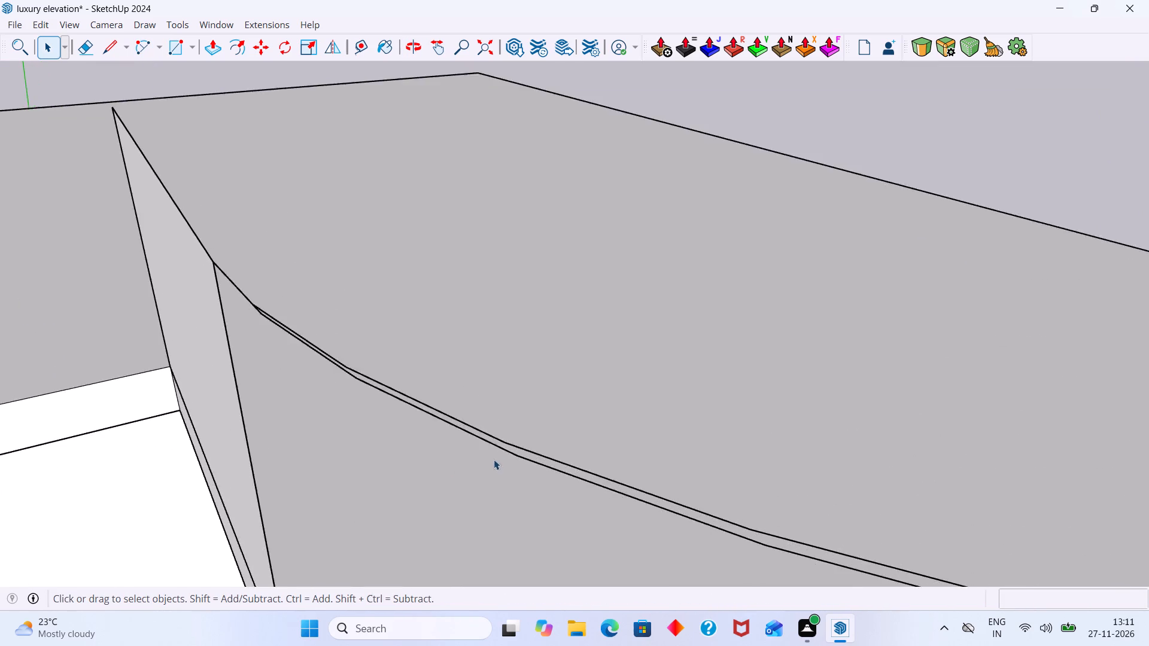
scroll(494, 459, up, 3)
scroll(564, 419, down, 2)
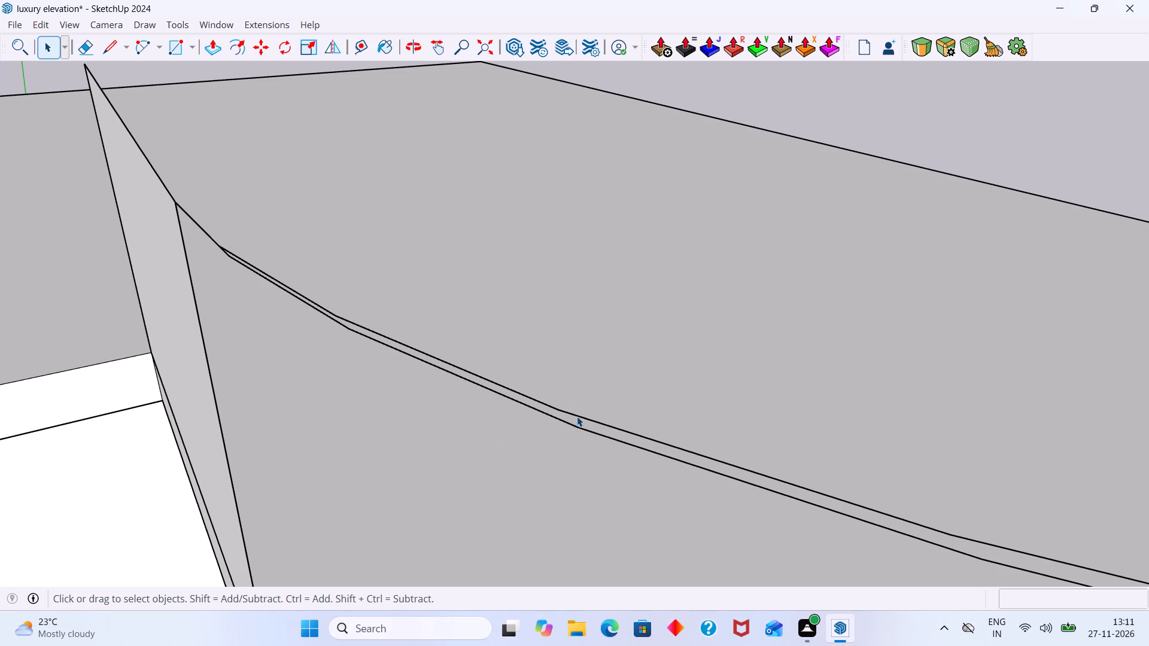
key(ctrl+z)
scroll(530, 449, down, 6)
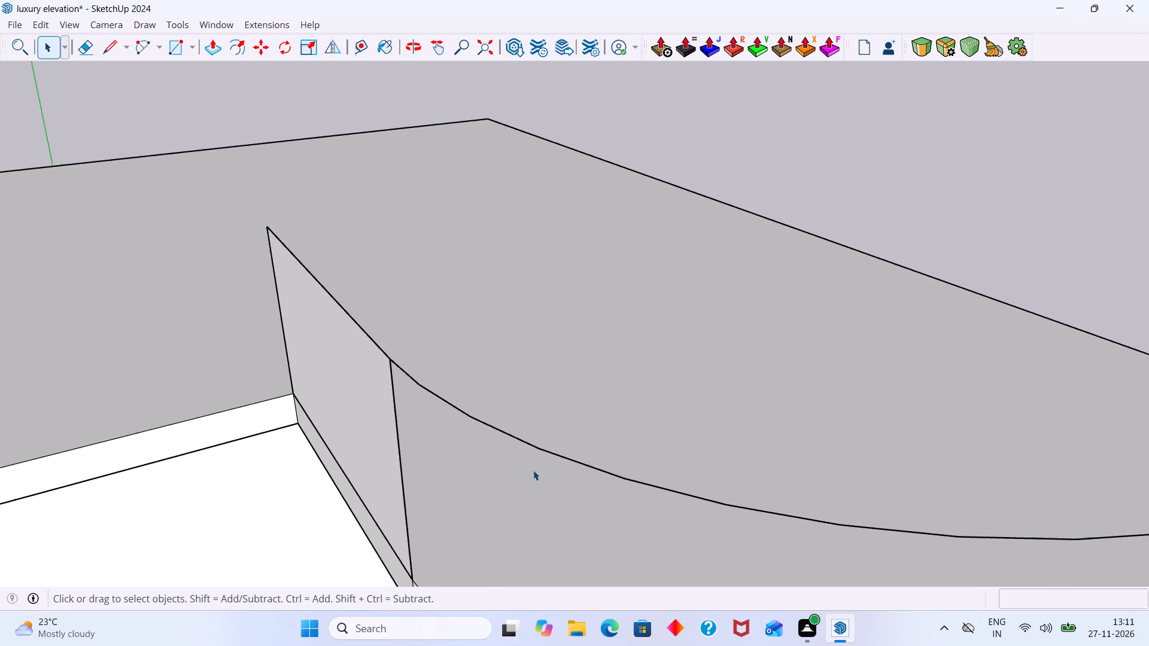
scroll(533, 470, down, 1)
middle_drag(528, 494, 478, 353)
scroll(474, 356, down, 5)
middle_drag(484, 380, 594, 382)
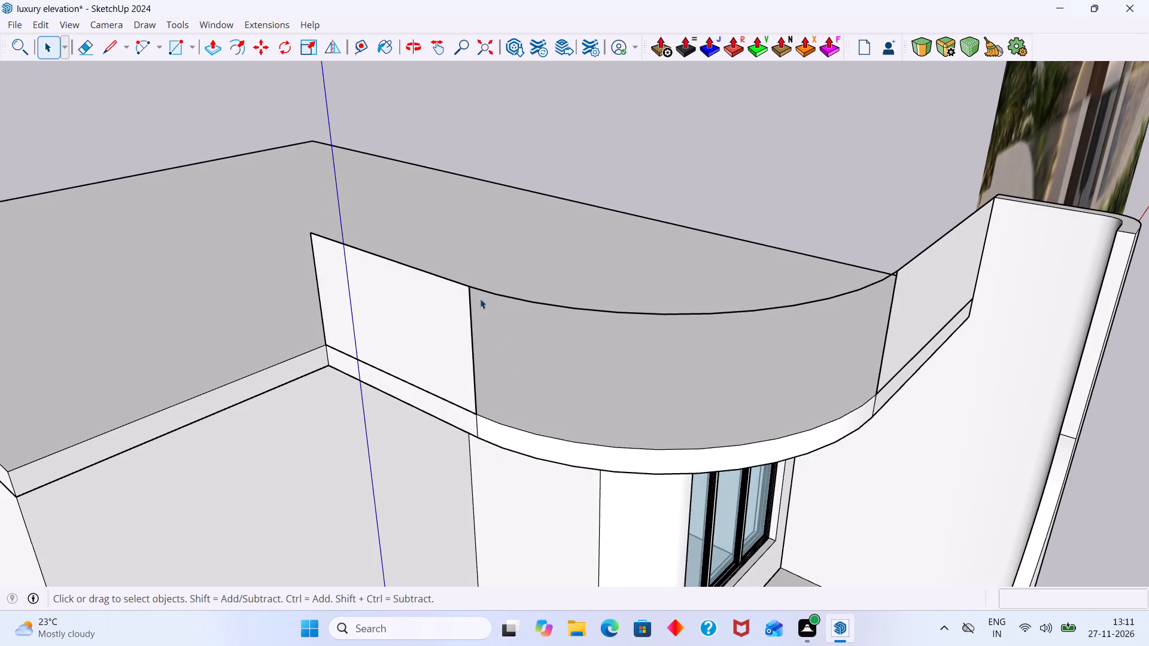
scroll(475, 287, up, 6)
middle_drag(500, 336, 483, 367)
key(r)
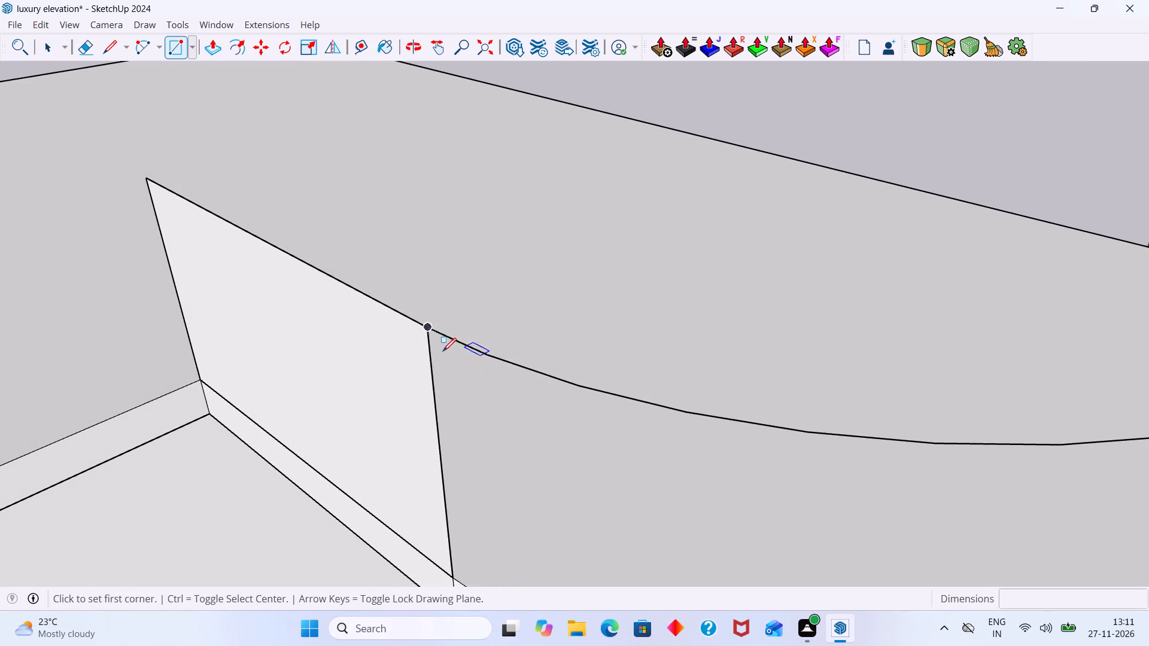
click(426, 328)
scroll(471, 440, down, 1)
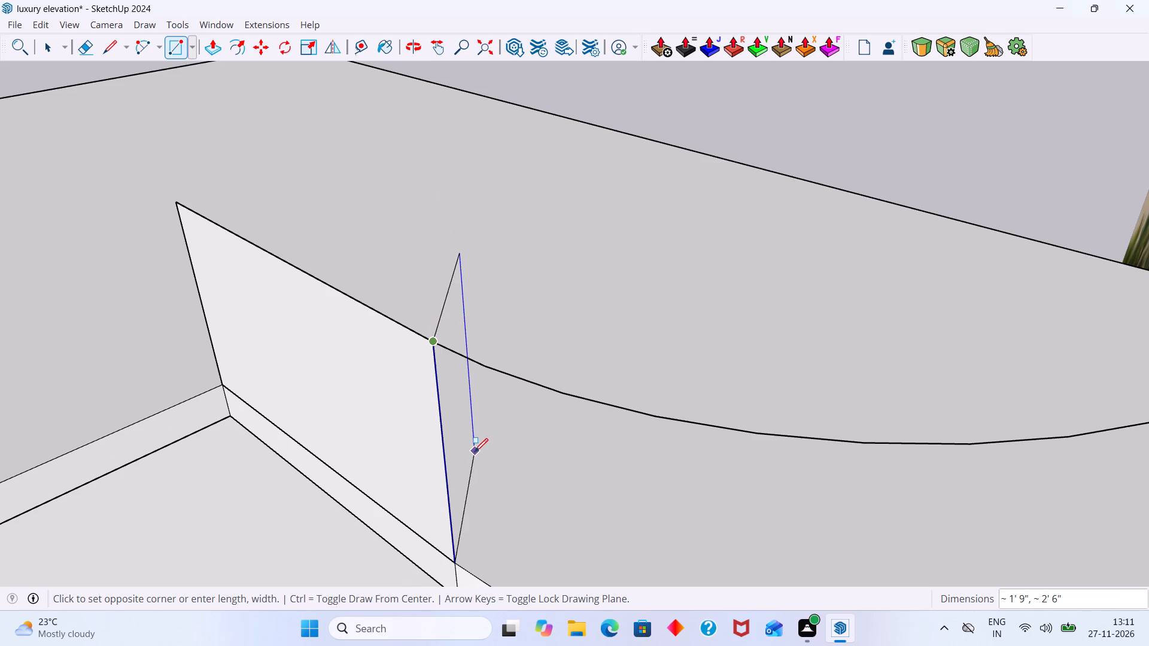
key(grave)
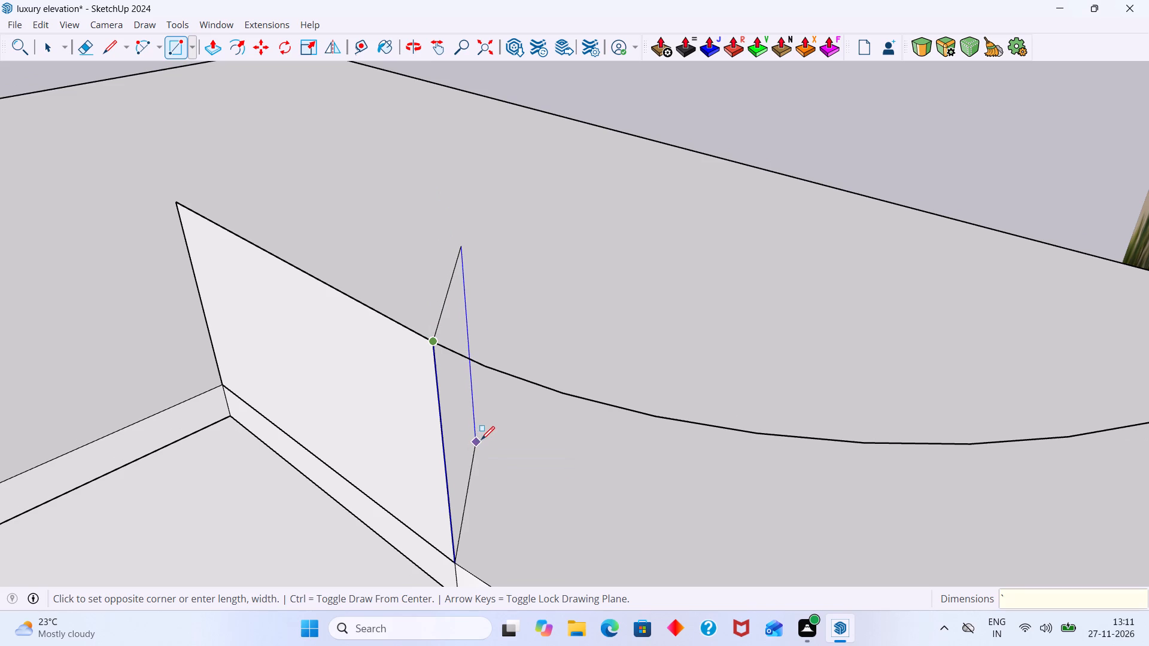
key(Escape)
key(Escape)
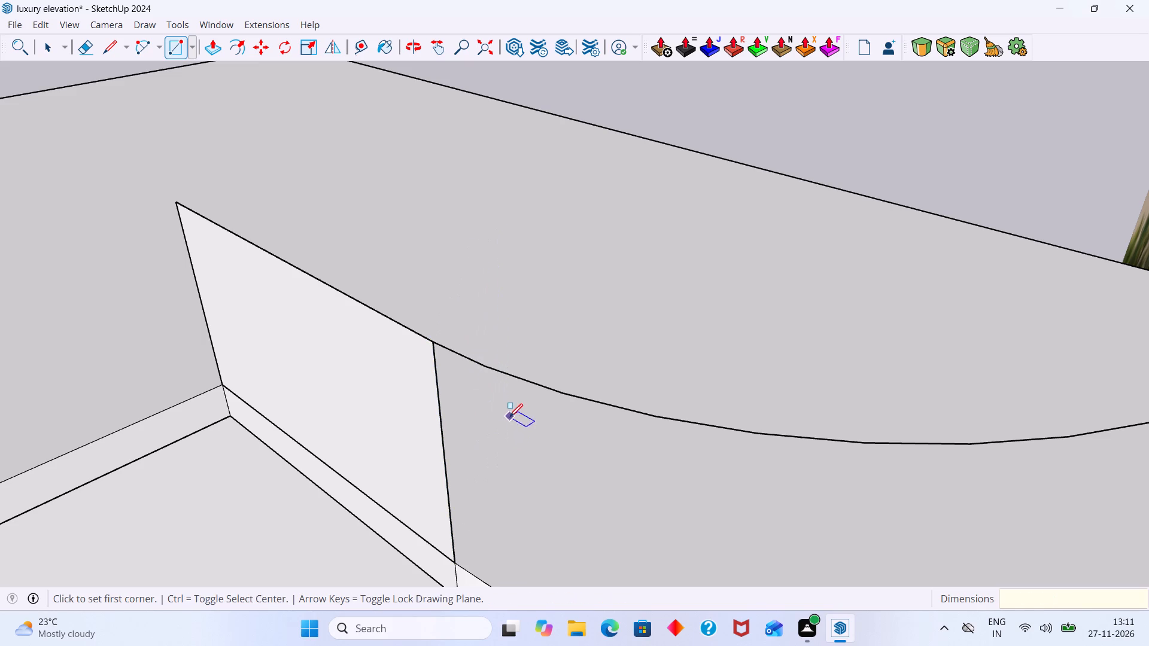
Draw a vertical rectangle about 7" by 2' 6" for the curve's first segment, beside the parapet's front straight section.
click(484, 368)
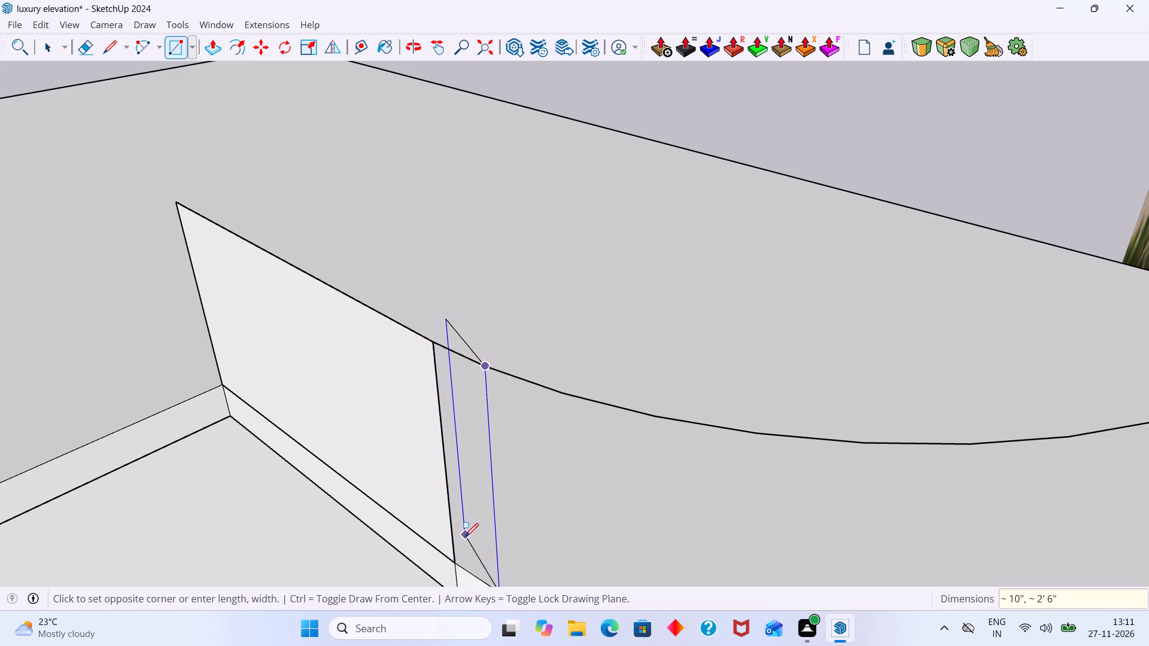
click(457, 565)
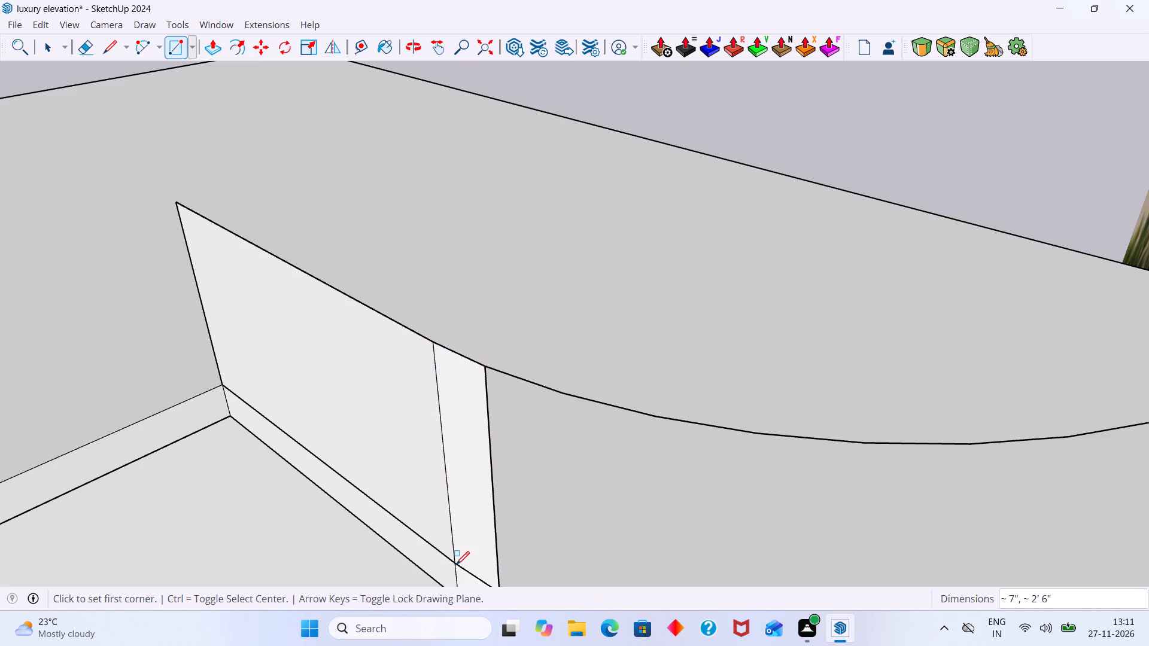
key(space)
Continue along the curve with three more vertical rectangles, each about 9" by 2' 6", between the curve's top edge and the slab band.
scroll(534, 505, down, 6)
middle_drag(547, 502, 501, 400)
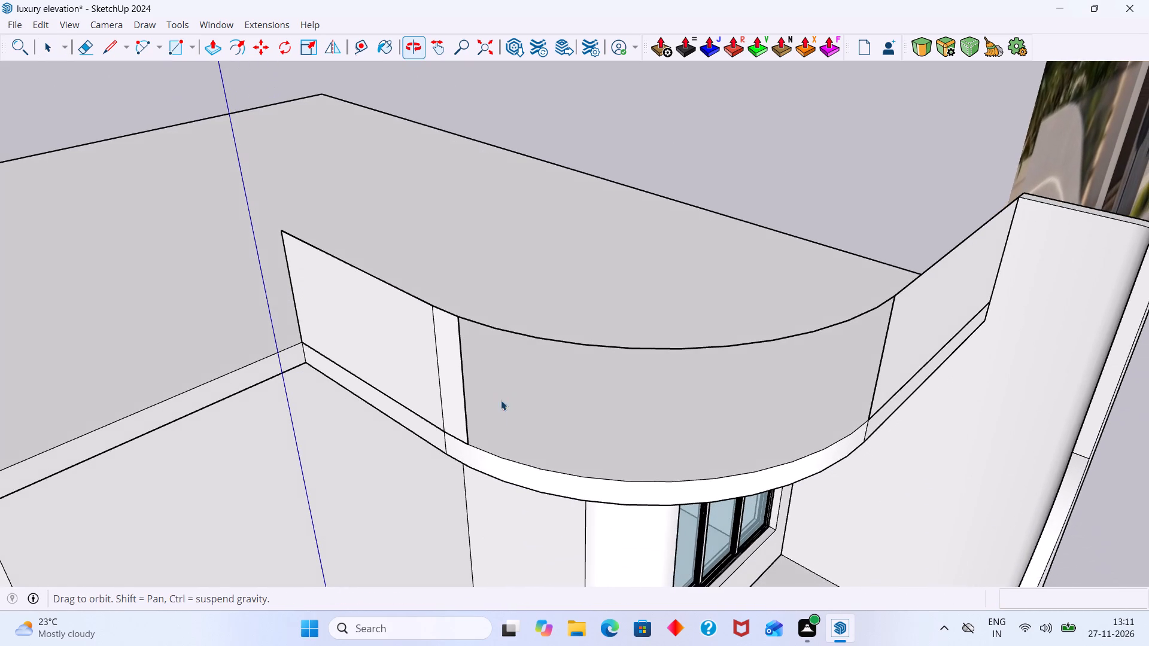
scroll(506, 450, up, 1)
key(r)
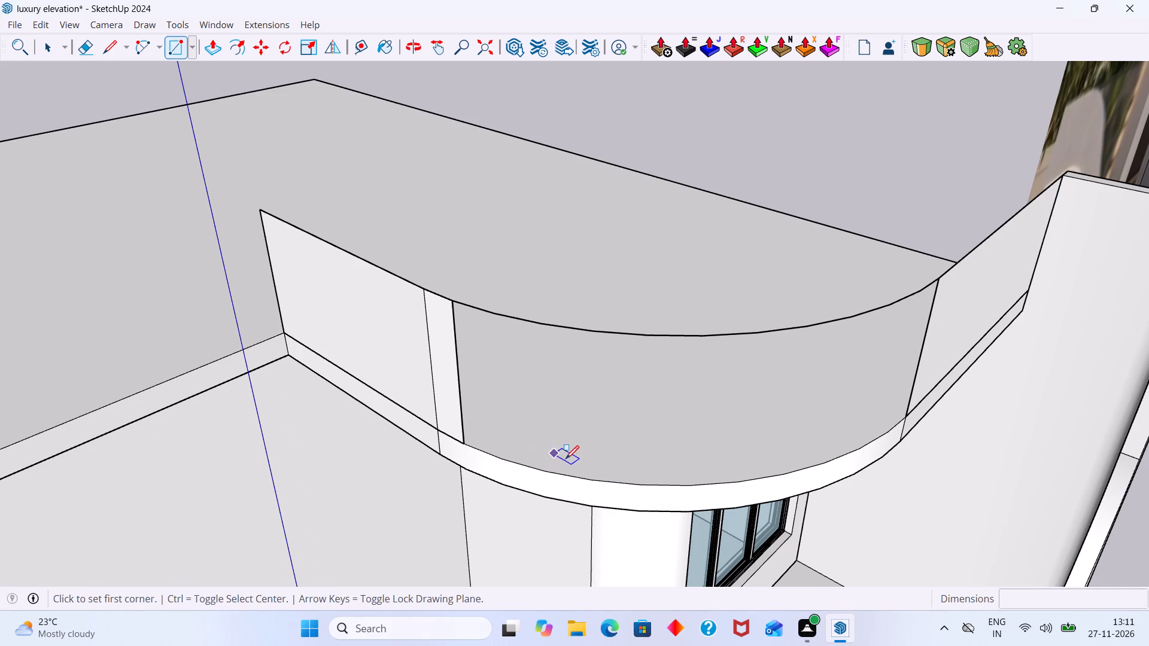
shift+middle_drag(566, 447, 475, 373)
middle_drag(430, 377, 488, 381)
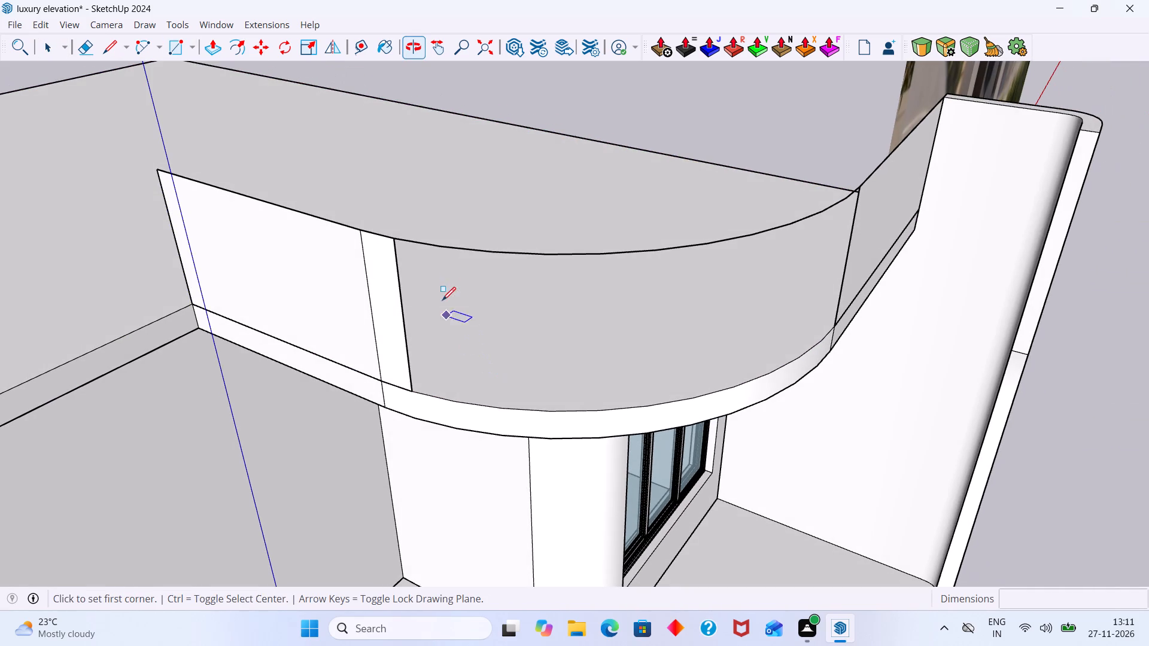
click(440, 245)
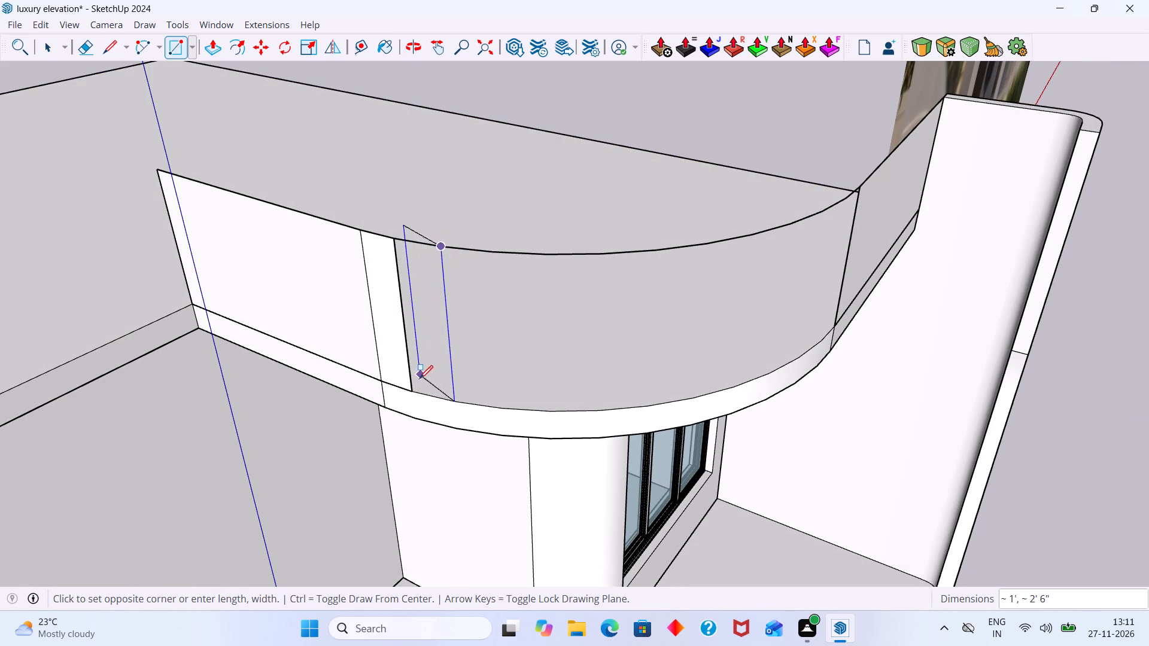
click(412, 391)
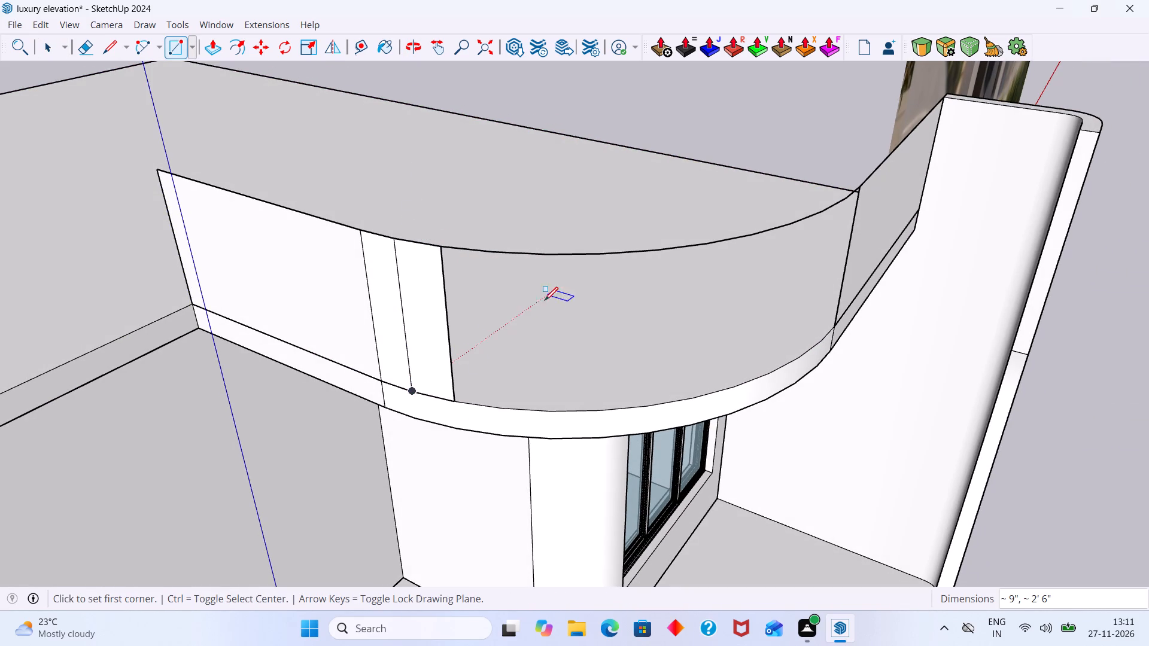
click(494, 255)
click(455, 404)
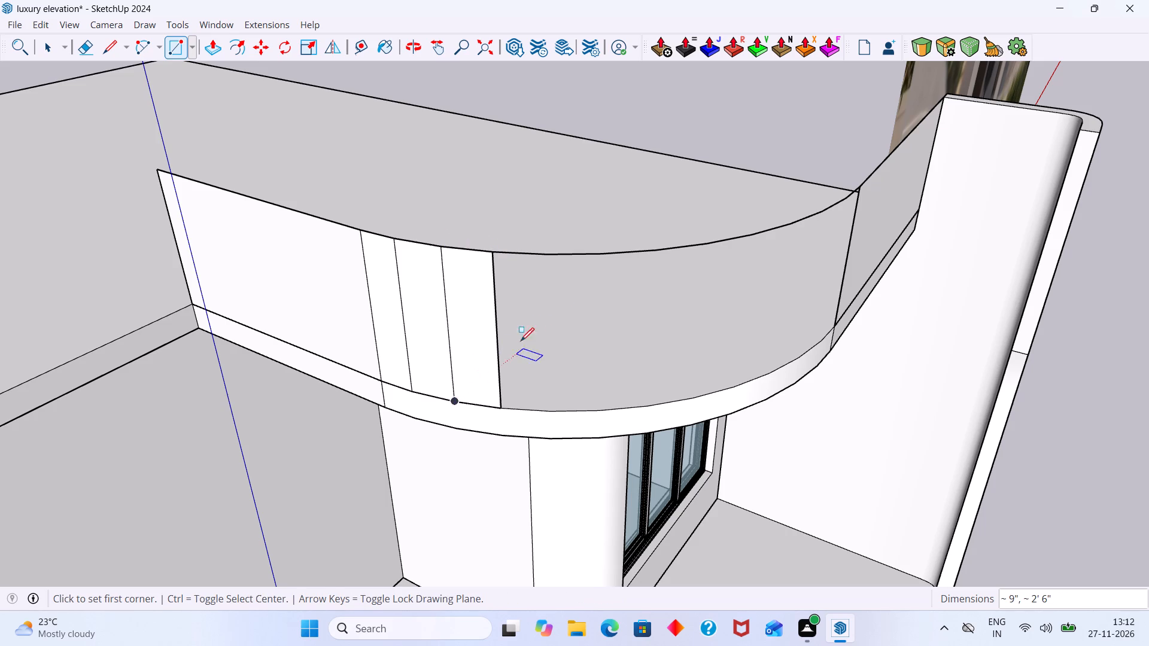
click(552, 255)
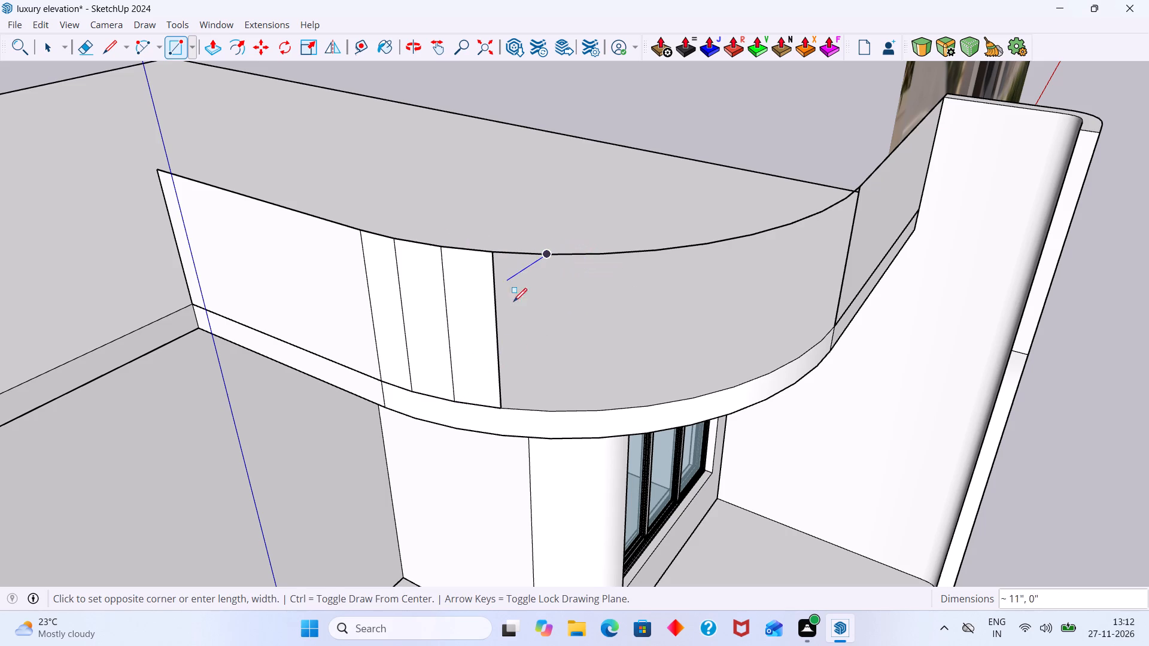
click(501, 407)
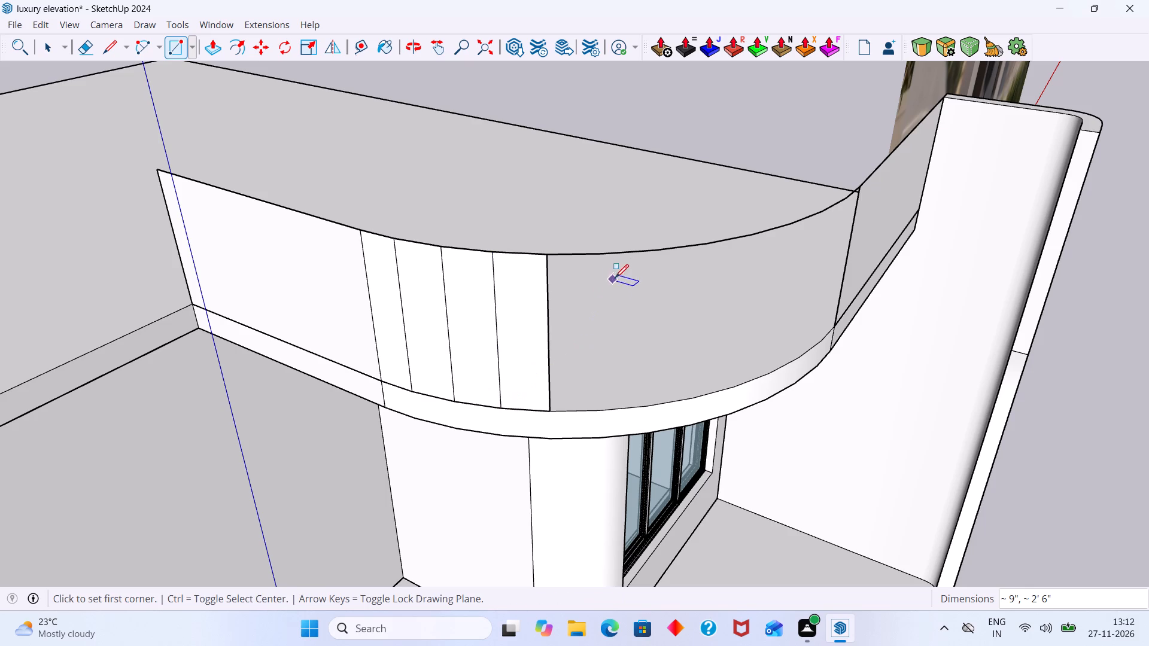
Fill the next five segments around the middle of the parapet curve with vertical rectangles about 9" by 2' 6" each.
click(604, 254)
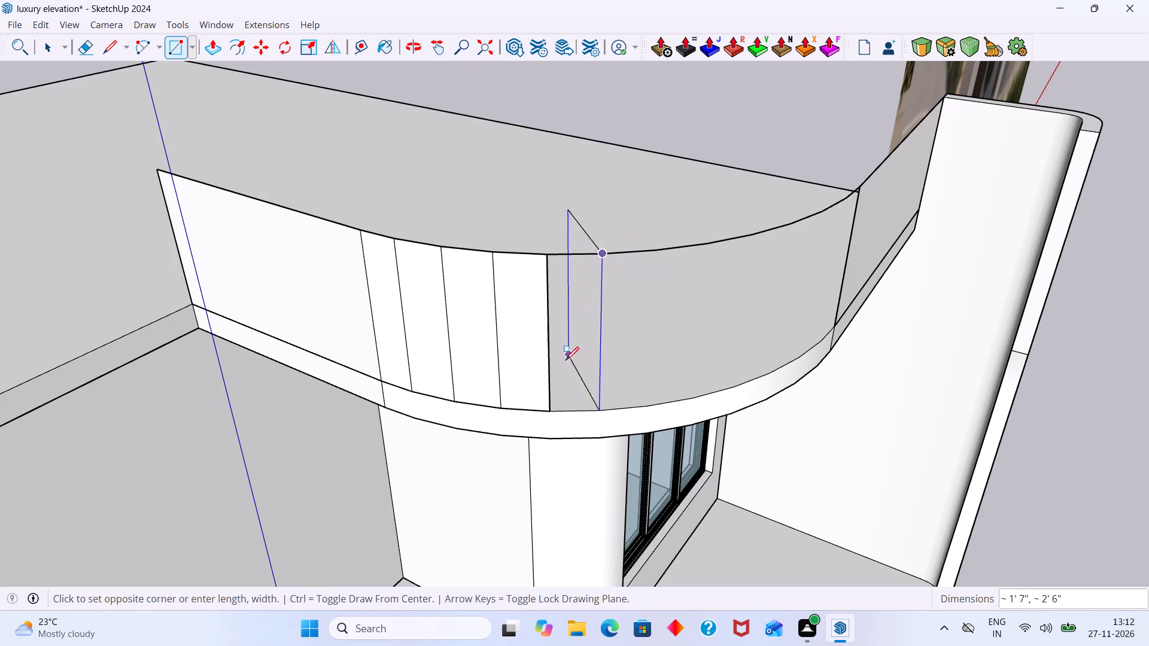
click(554, 412)
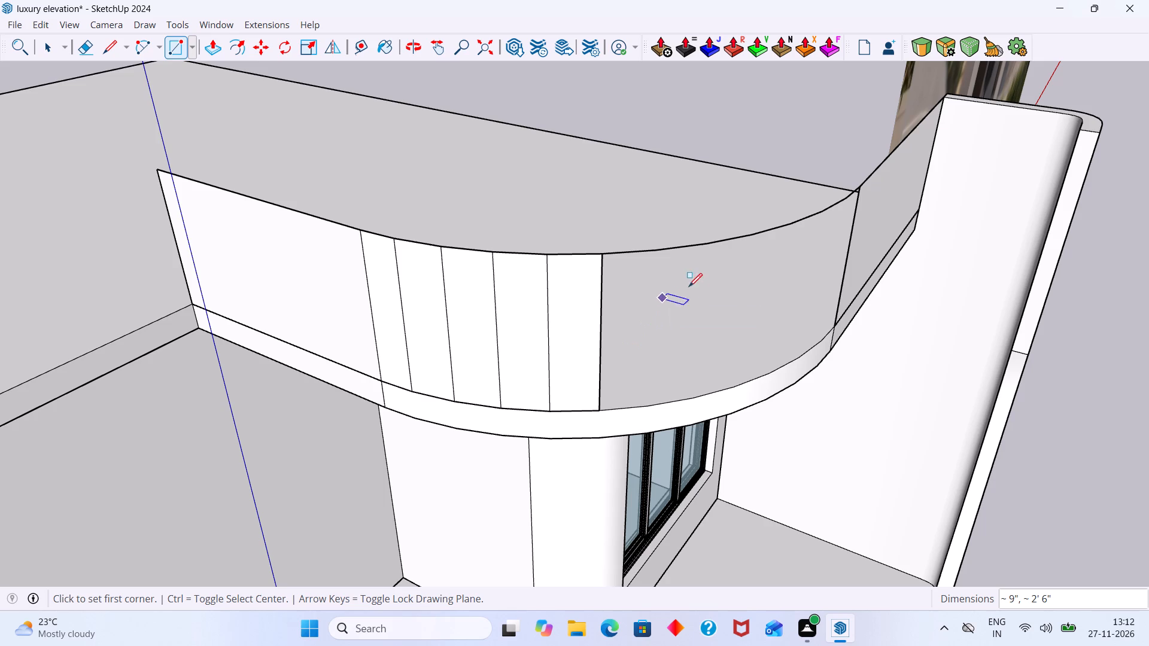
click(658, 252)
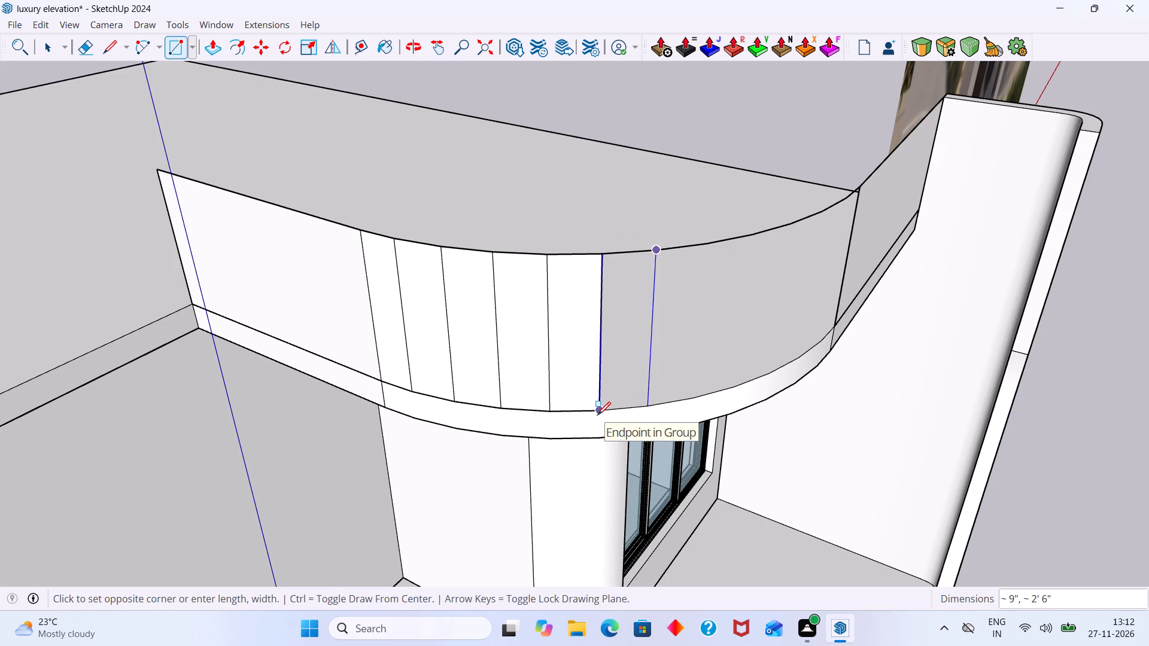
click(597, 412)
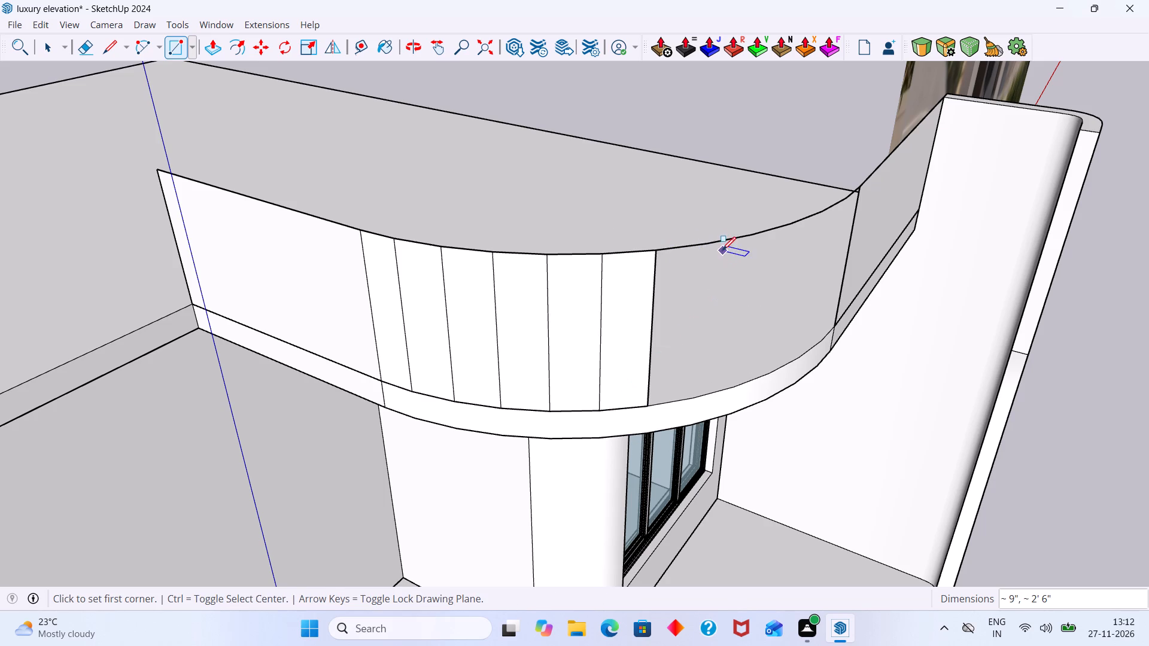
click(707, 243)
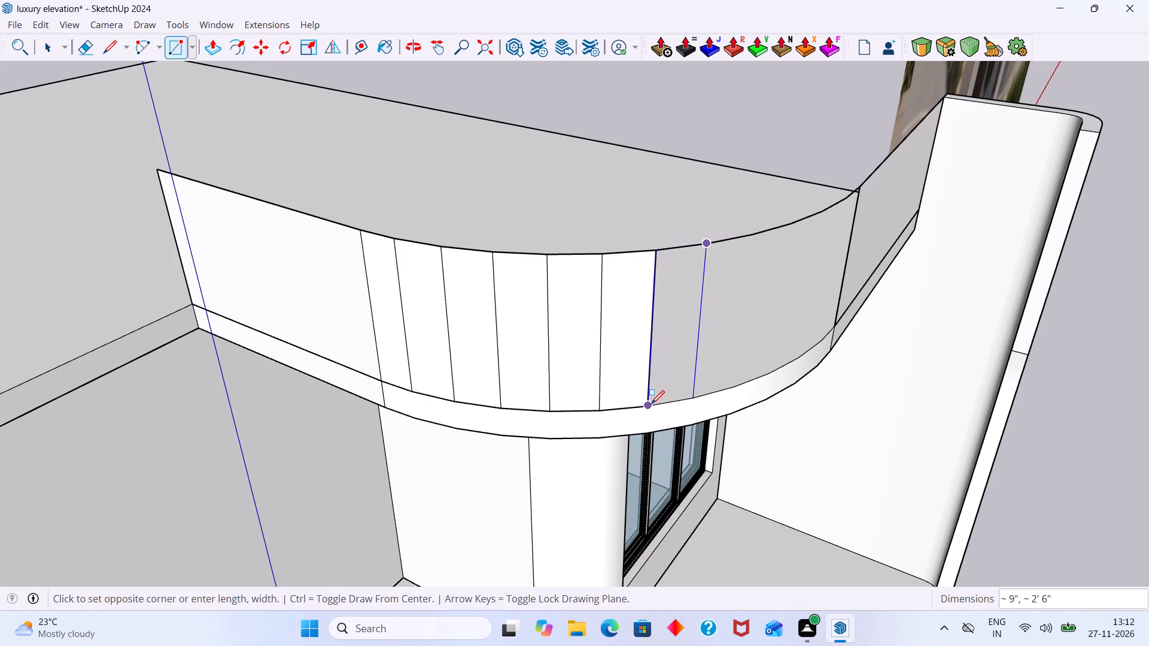
click(651, 404)
click(750, 235)
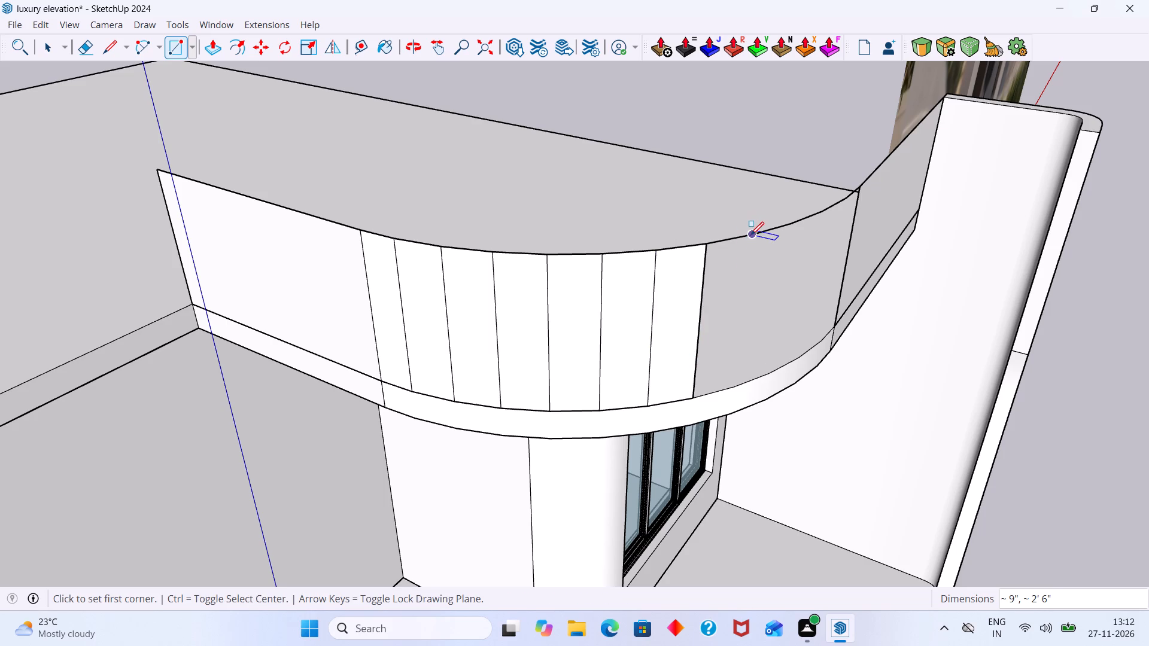
click(698, 397)
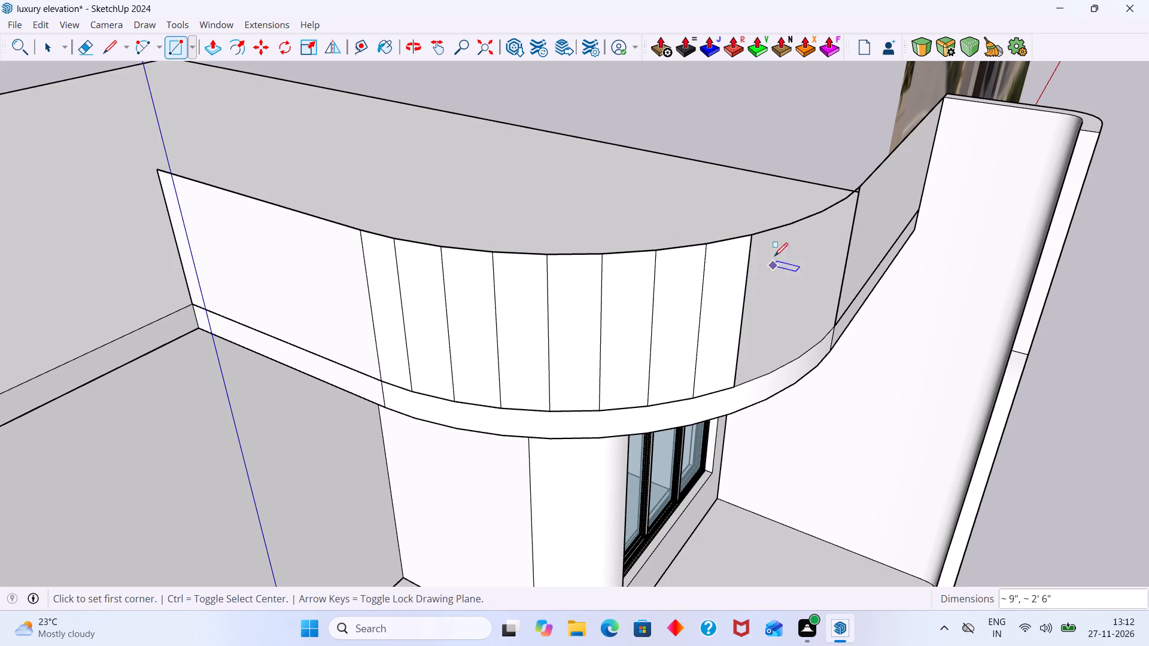
click(792, 223)
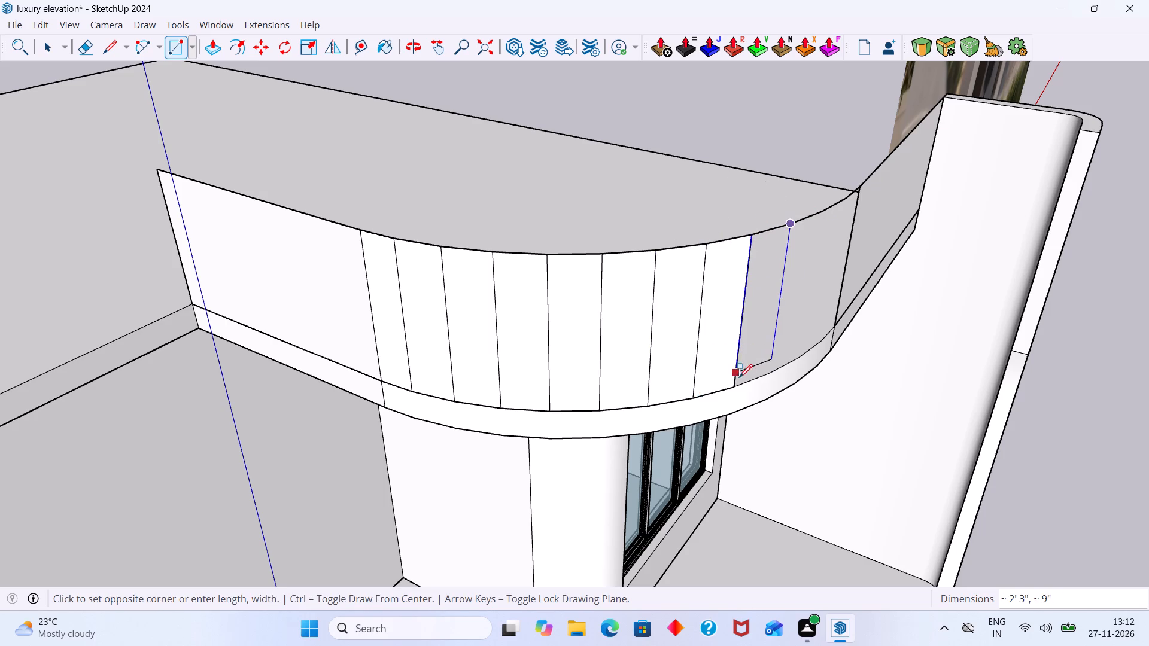
scroll(725, 409, up, 3)
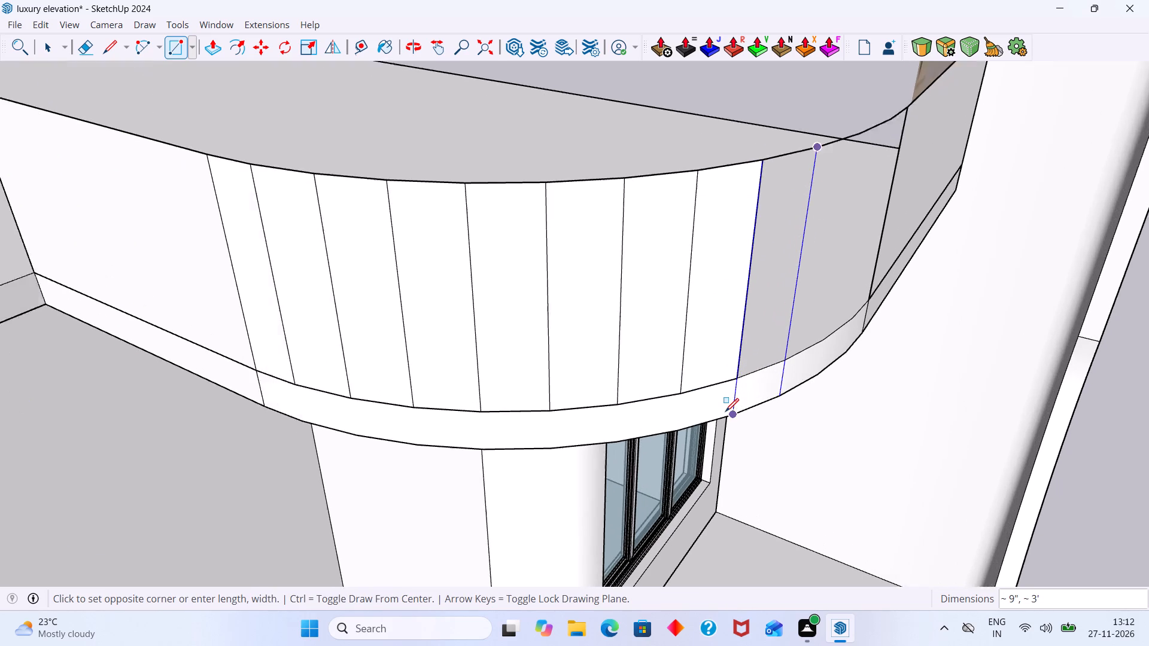
scroll(725, 412, up, 1)
click(742, 372)
Close the rest of the curve up to the straight return with two 9" rectangles and one 7" rectangle, all about 2' 6" high.
scroll(768, 345, down, 4)
shift+middle_drag(814, 310, 682, 334)
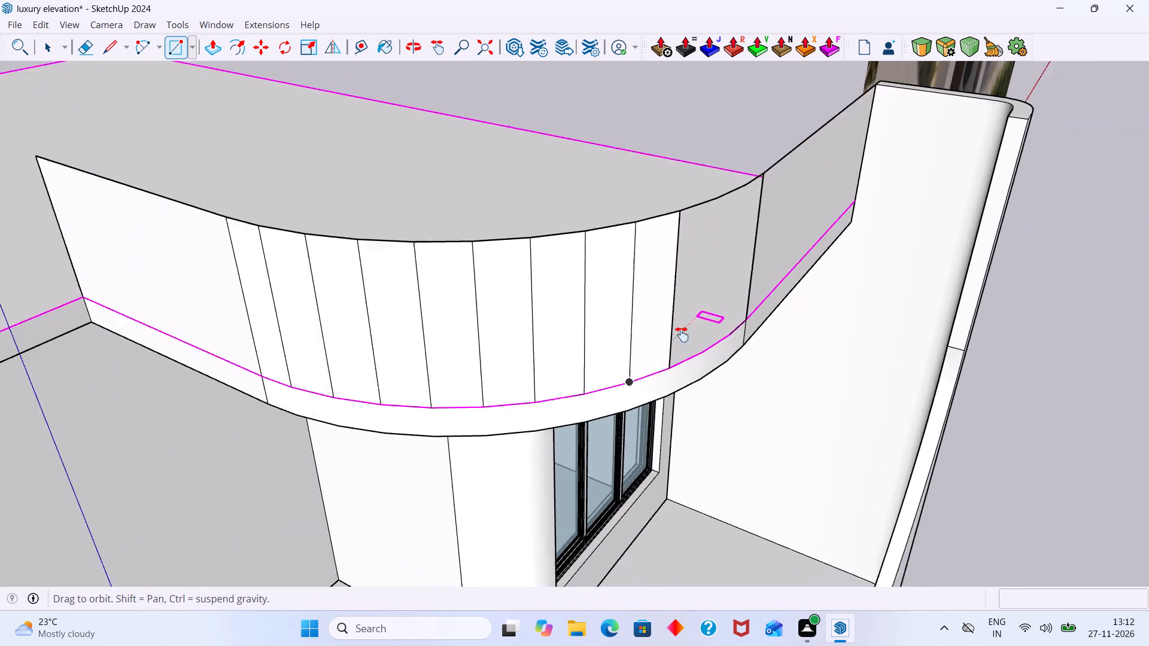
shift+middle_drag(682, 334, 576, 368)
click(569, 242)
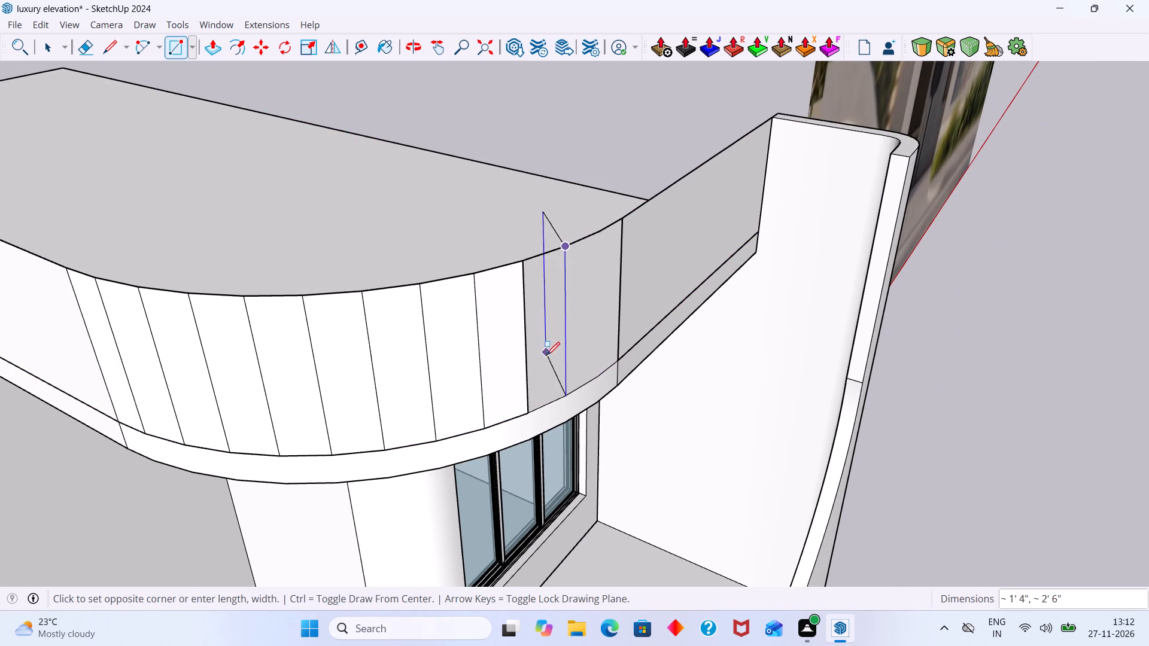
click(530, 414)
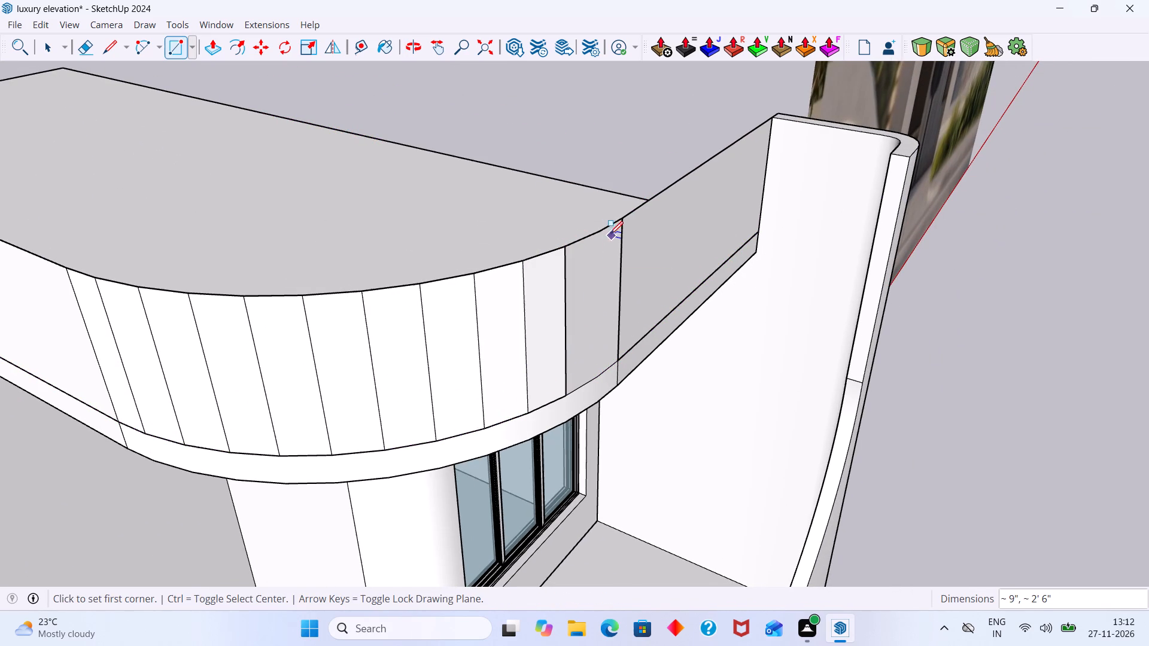
click(602, 233)
click(569, 396)
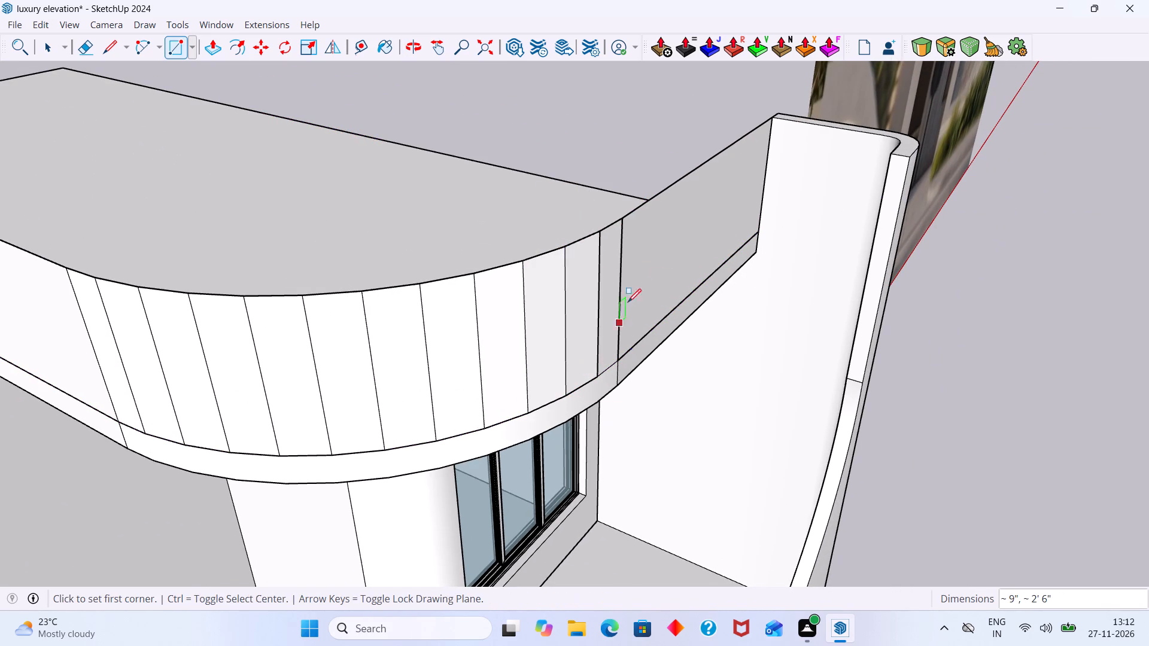
click(622, 223)
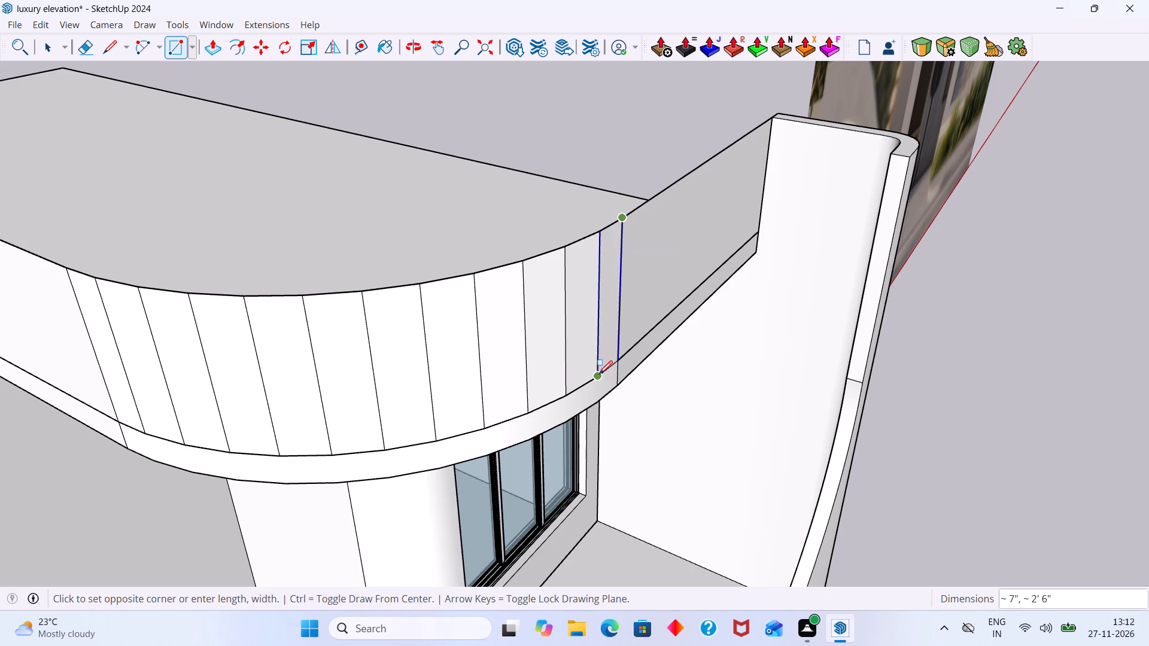
click(599, 374)
key(space)
Examine the segmented curved parapet and its joints with the straight sections from several angles.
scroll(579, 320, down, 12)
middle_drag(530, 336, 551, 340)
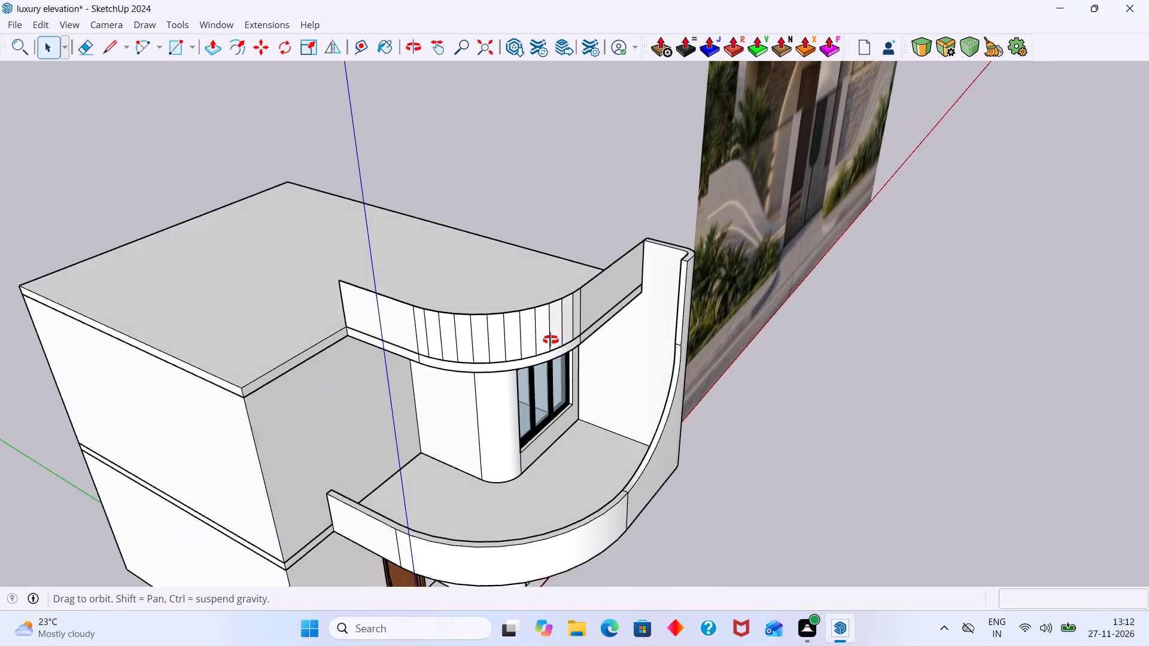
middle_drag(551, 340, 449, 319)
scroll(518, 322, up, 8)
scroll(688, 284, up, 3)
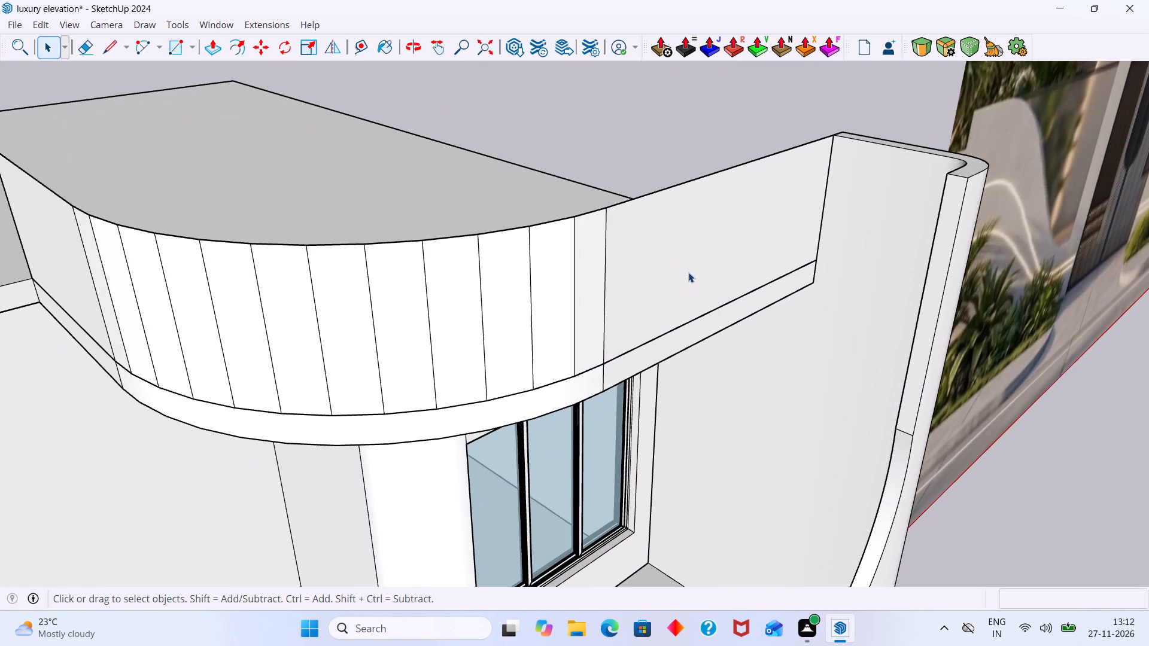
scroll(695, 260, down, 10)
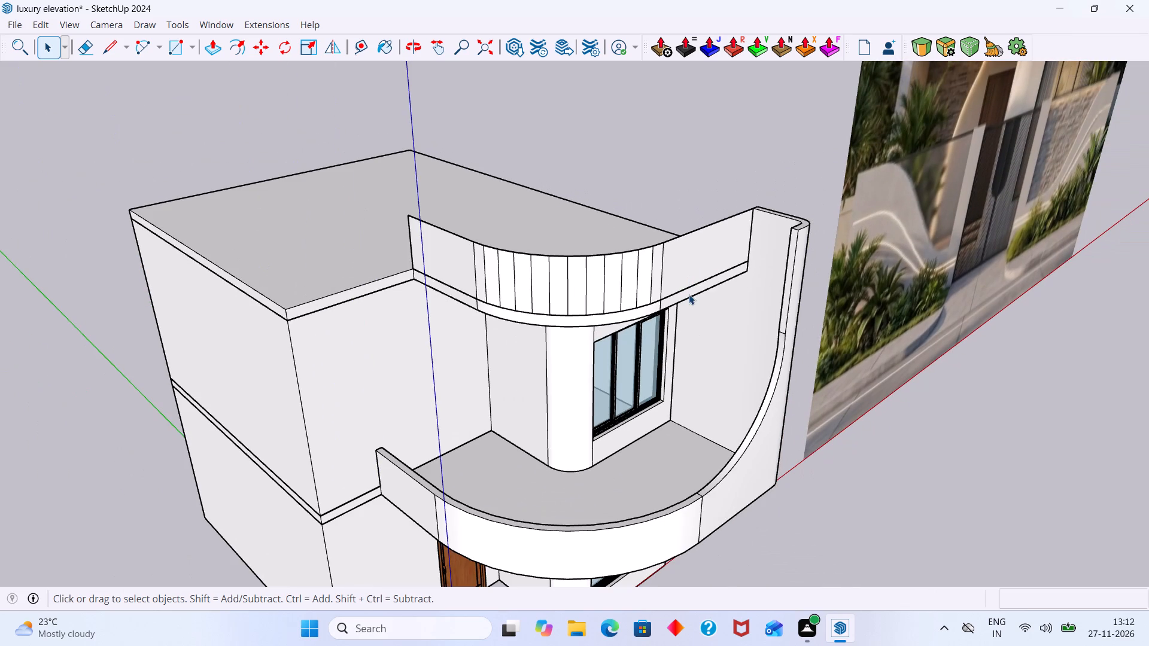
middle_drag(646, 290, 602, 261)
scroll(680, 252, up, 4)
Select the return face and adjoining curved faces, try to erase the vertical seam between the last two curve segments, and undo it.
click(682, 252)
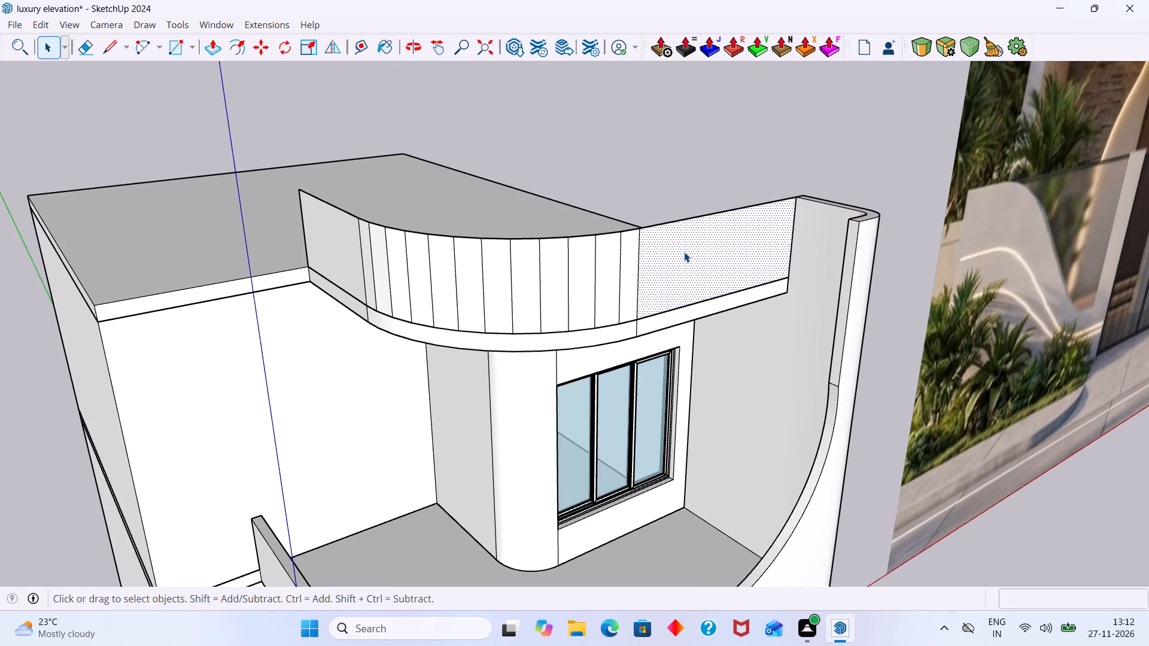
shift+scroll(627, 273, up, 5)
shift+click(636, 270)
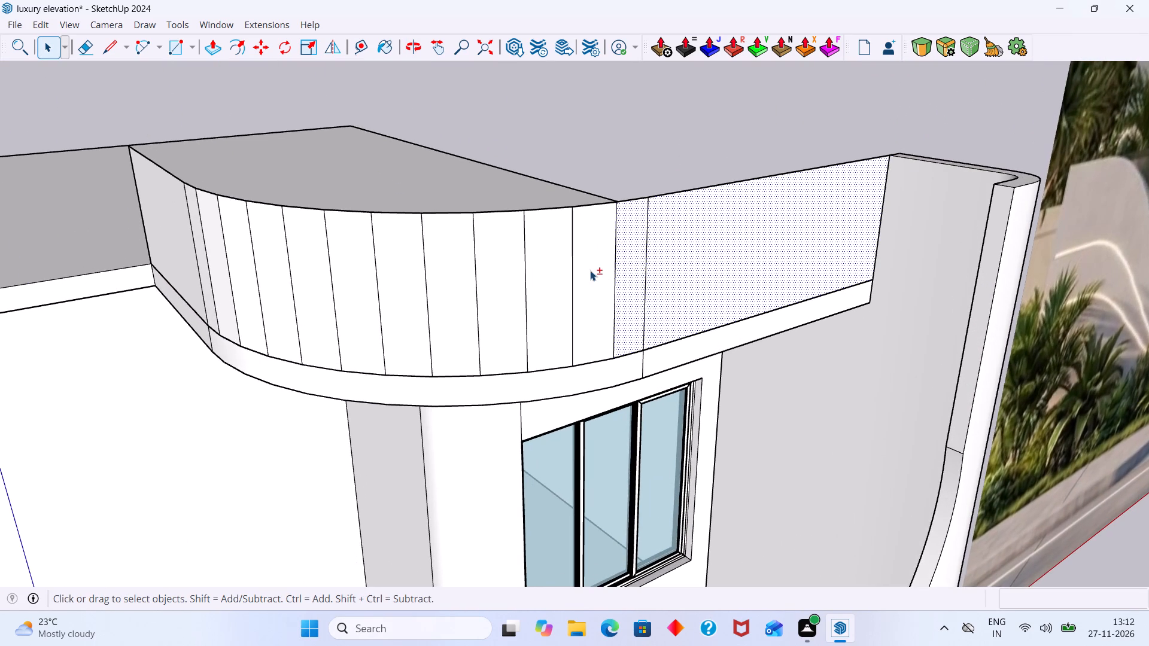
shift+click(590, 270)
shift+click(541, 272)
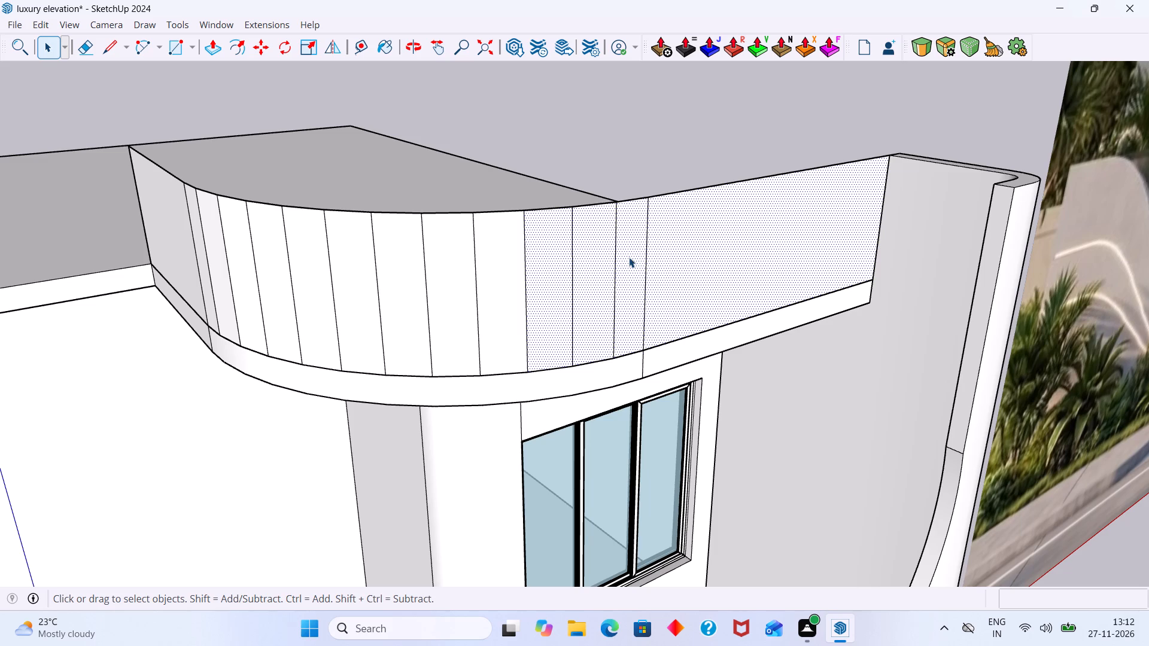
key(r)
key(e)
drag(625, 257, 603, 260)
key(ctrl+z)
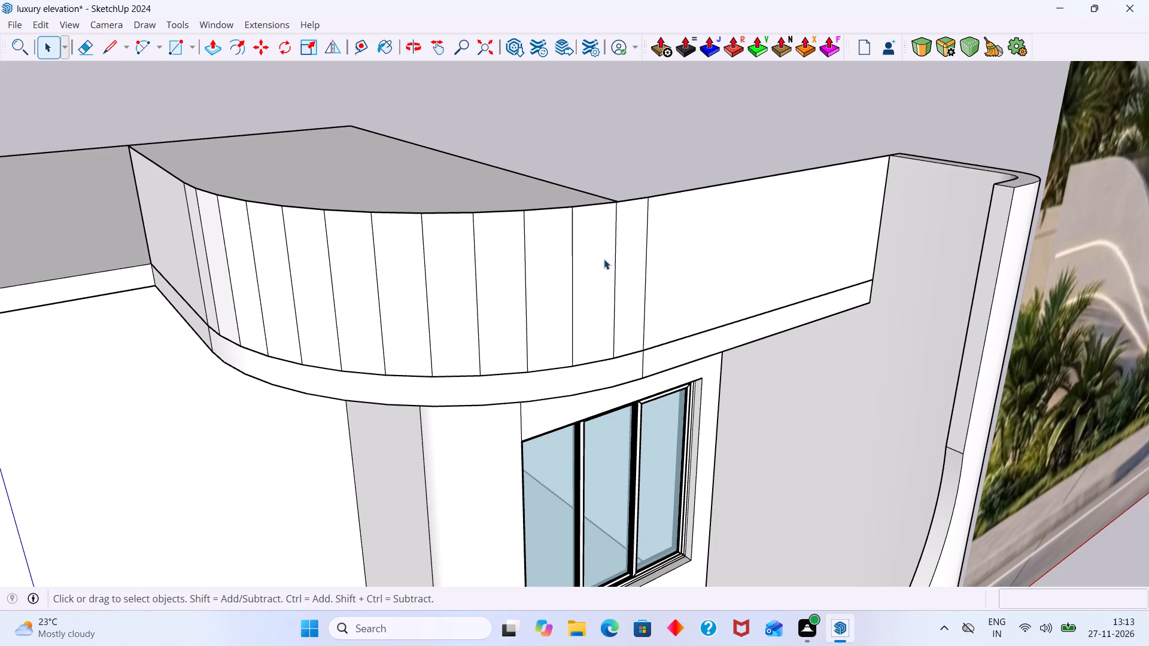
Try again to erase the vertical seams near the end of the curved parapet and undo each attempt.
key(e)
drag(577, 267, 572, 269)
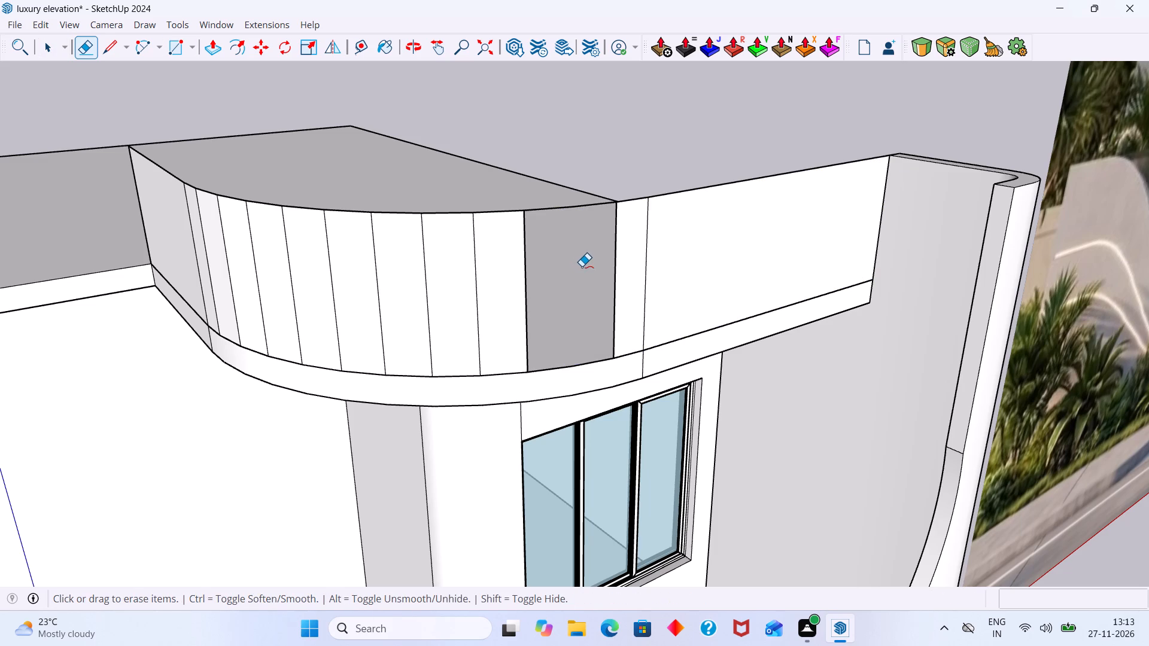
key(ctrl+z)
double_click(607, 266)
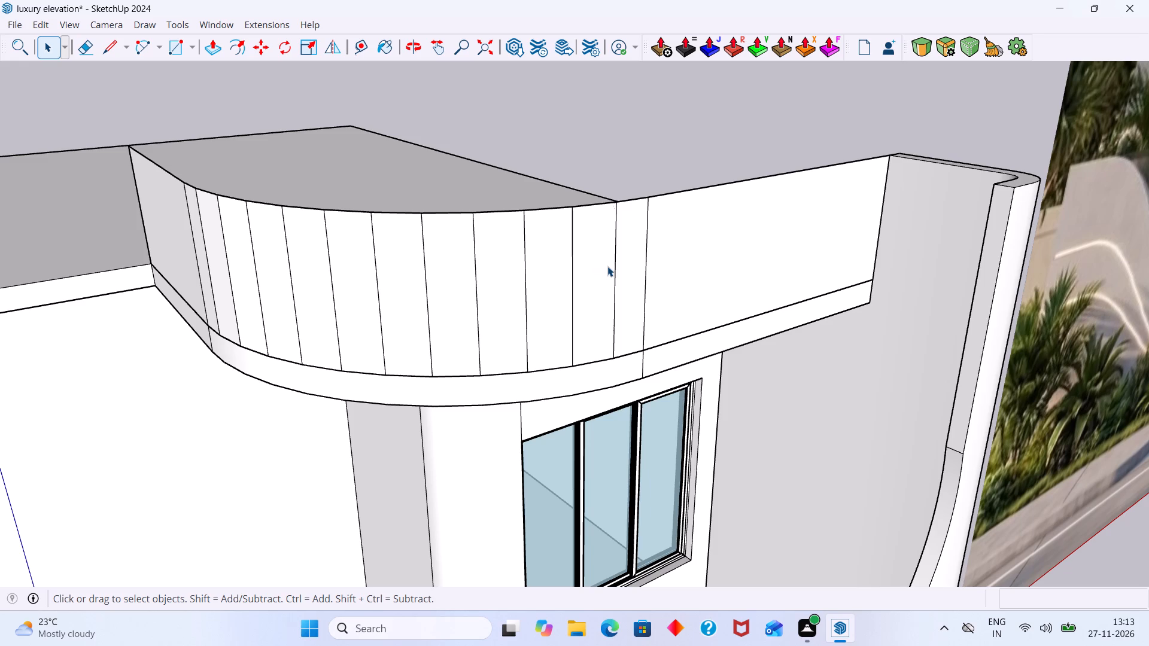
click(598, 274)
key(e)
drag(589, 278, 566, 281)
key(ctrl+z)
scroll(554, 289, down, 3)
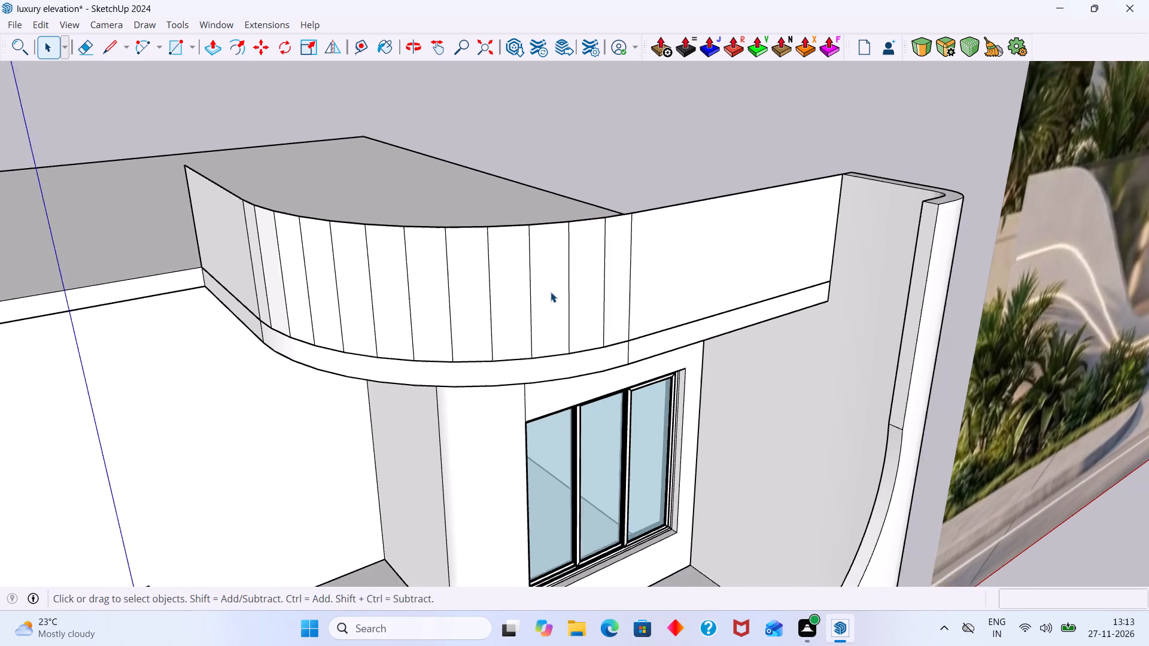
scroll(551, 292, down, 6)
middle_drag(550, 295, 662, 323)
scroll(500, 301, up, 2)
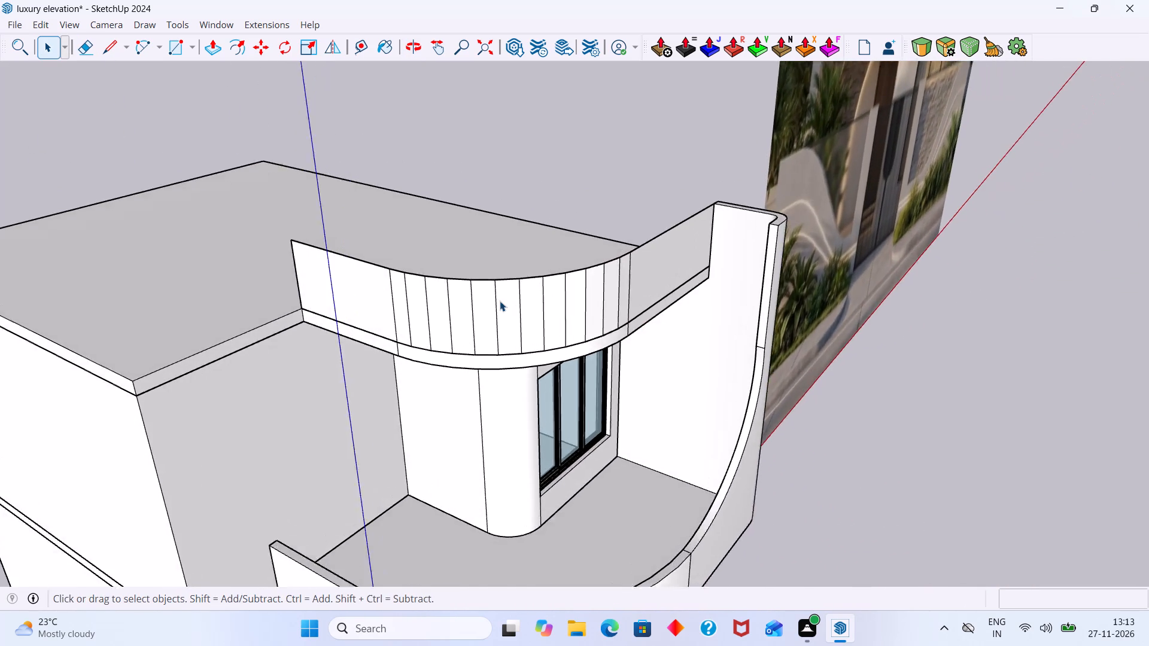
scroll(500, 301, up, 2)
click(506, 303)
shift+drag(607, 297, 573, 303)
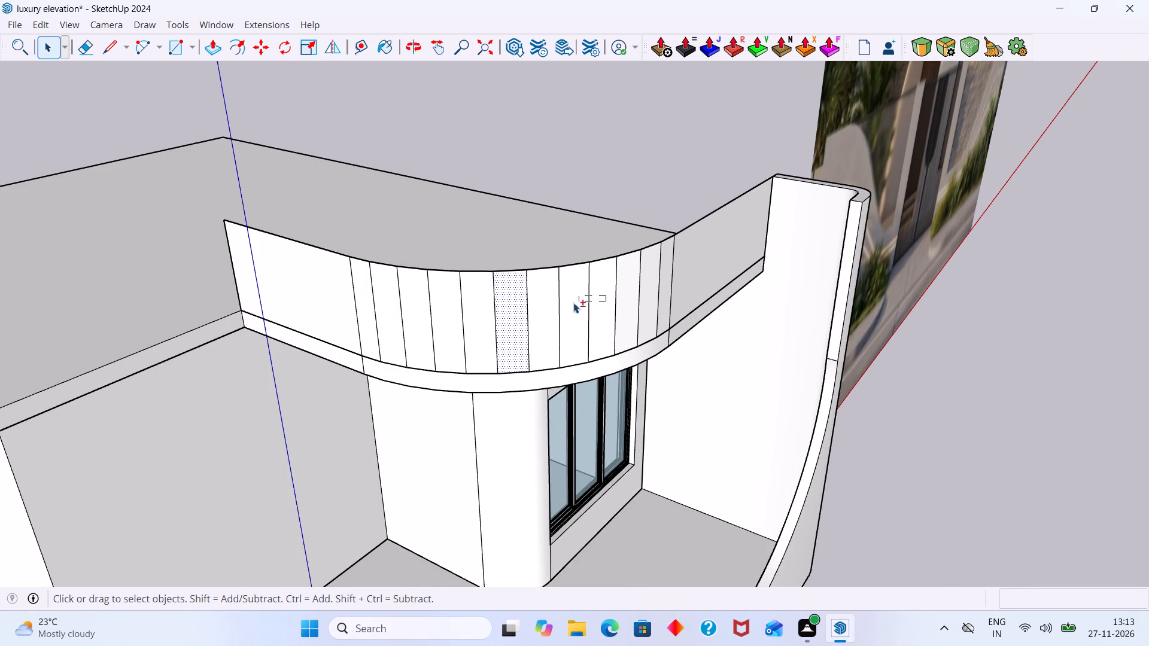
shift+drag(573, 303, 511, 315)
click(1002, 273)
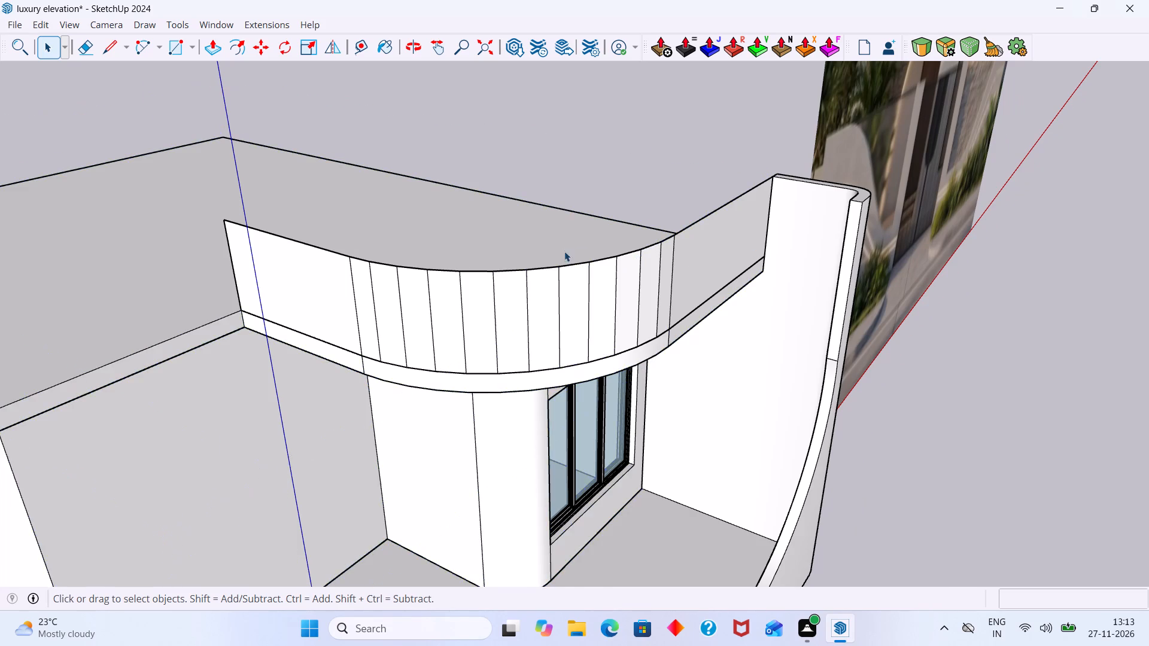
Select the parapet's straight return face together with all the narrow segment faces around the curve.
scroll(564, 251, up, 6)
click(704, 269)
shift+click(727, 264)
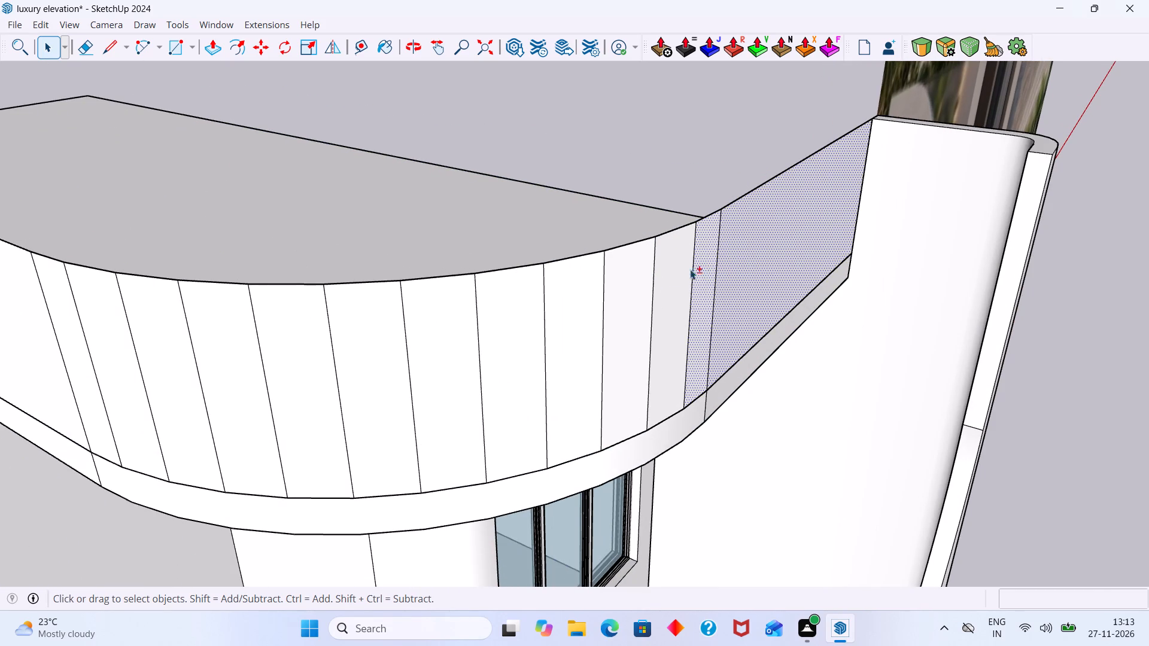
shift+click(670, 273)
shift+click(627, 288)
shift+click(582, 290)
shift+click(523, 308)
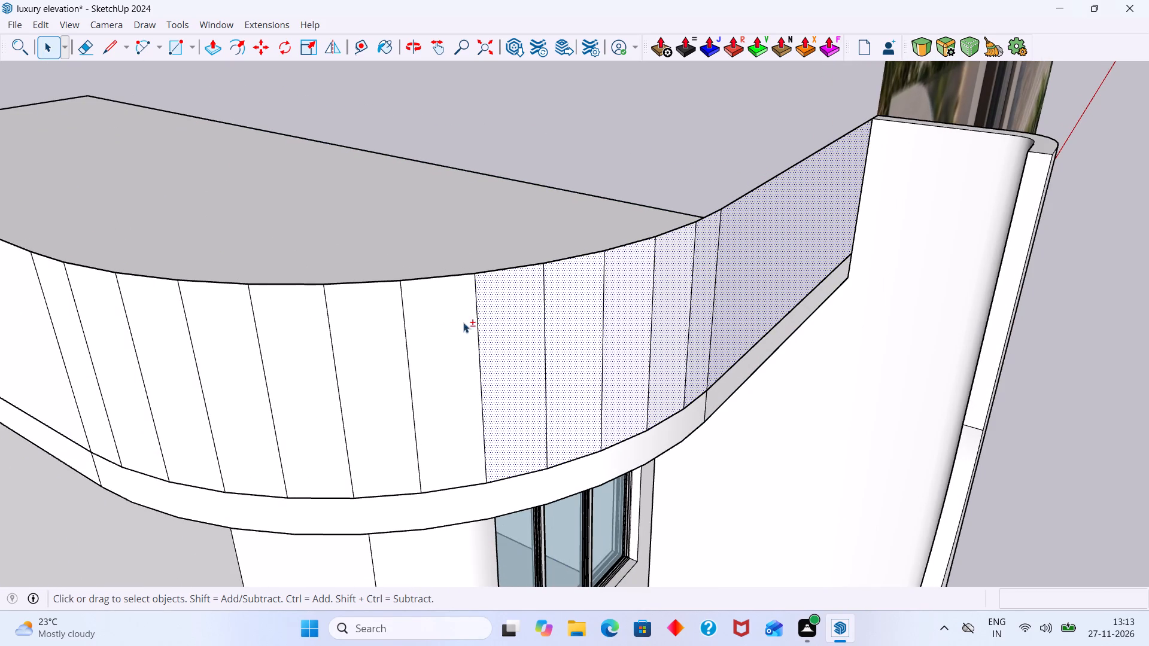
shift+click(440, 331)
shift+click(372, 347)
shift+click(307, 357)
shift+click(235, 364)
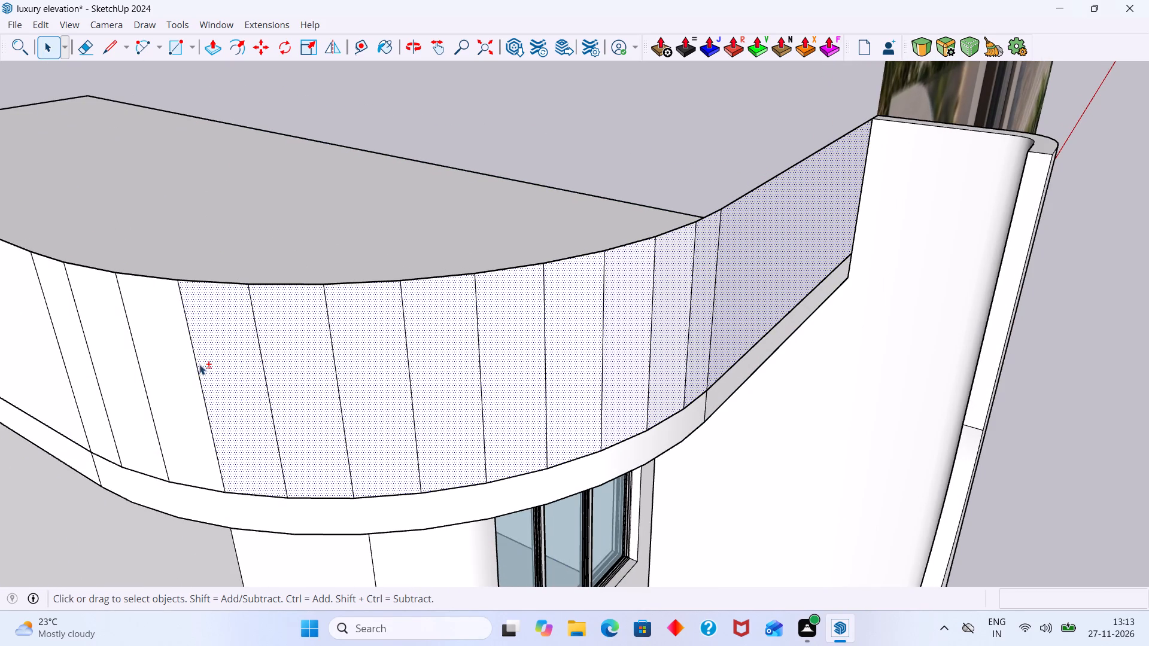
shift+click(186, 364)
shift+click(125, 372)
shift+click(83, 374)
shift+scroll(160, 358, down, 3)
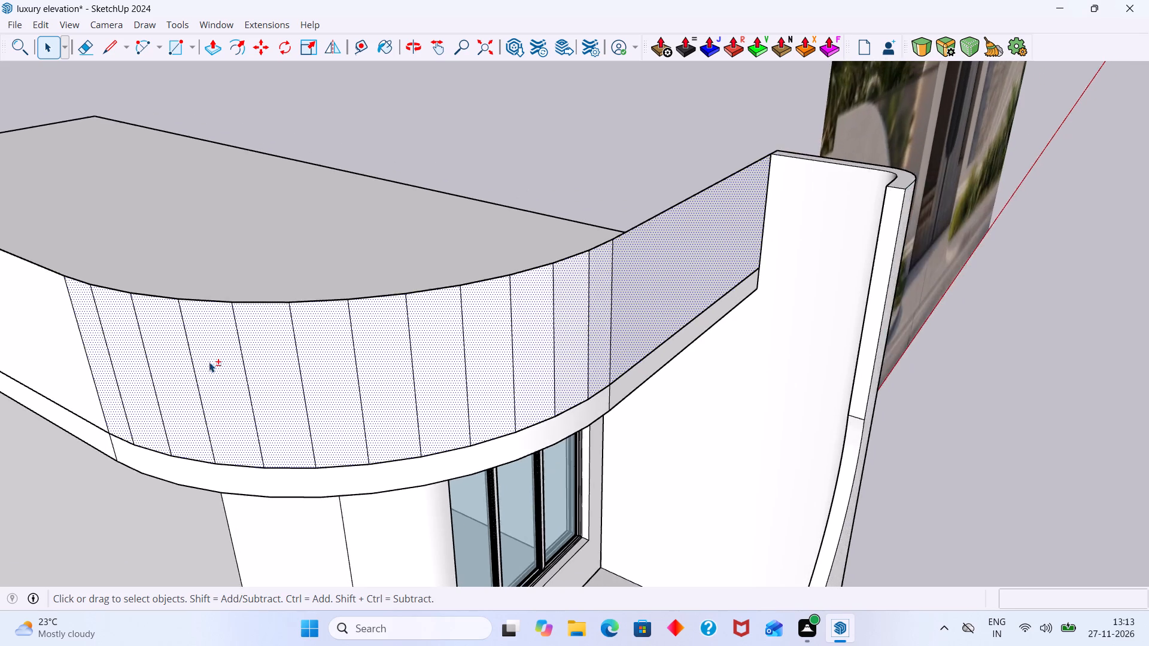
Examine the whole house and its segmented roof parapet from the front and side, alongside the reference image.
shift+middle_drag(270, 354, 601, 292)
shift+scroll(607, 297, down, 3)
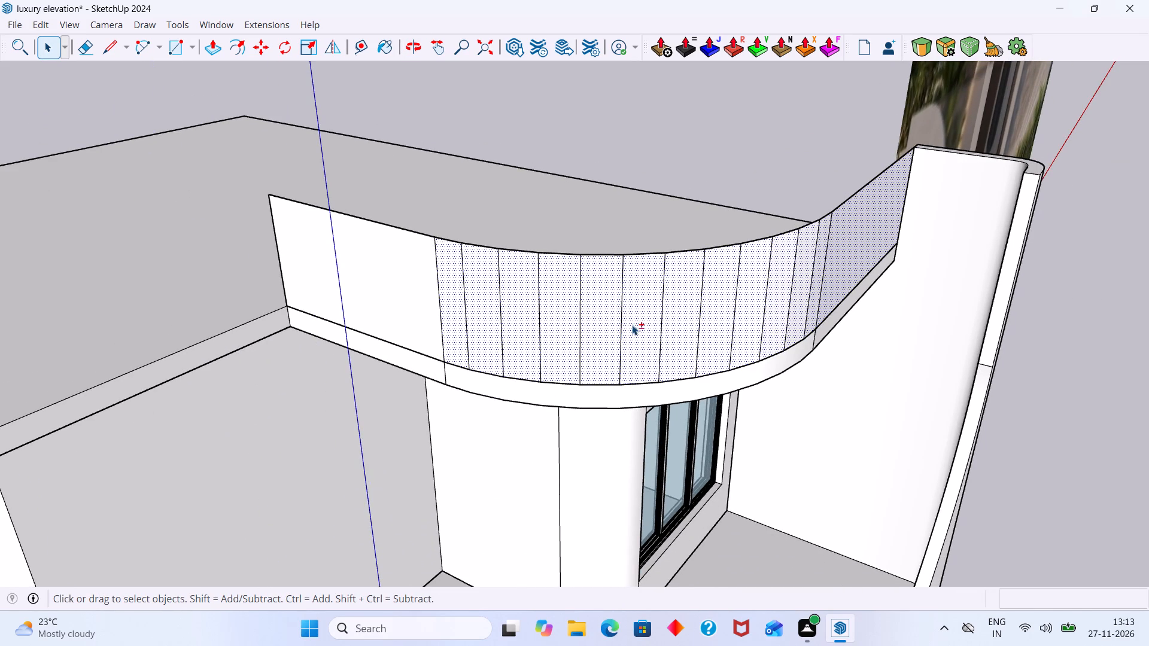
middle_drag(870, 284, 703, 166)
scroll(790, 184, down, 9)
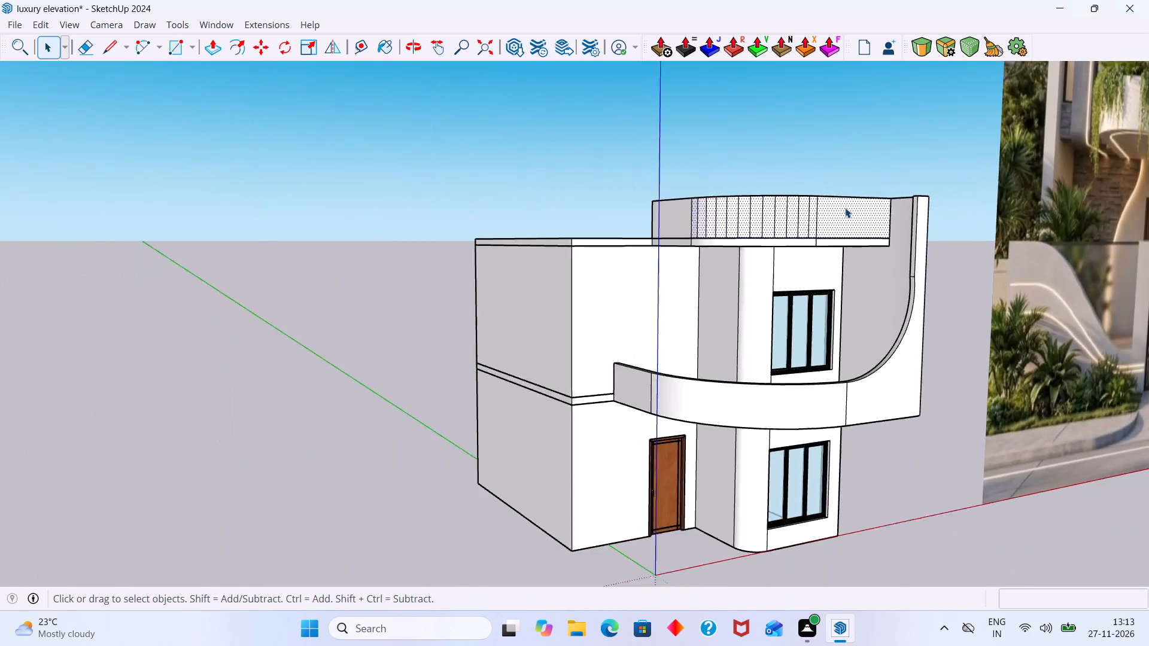
scroll(845, 208, down, 1)
middle_drag(859, 221, 557, 252)
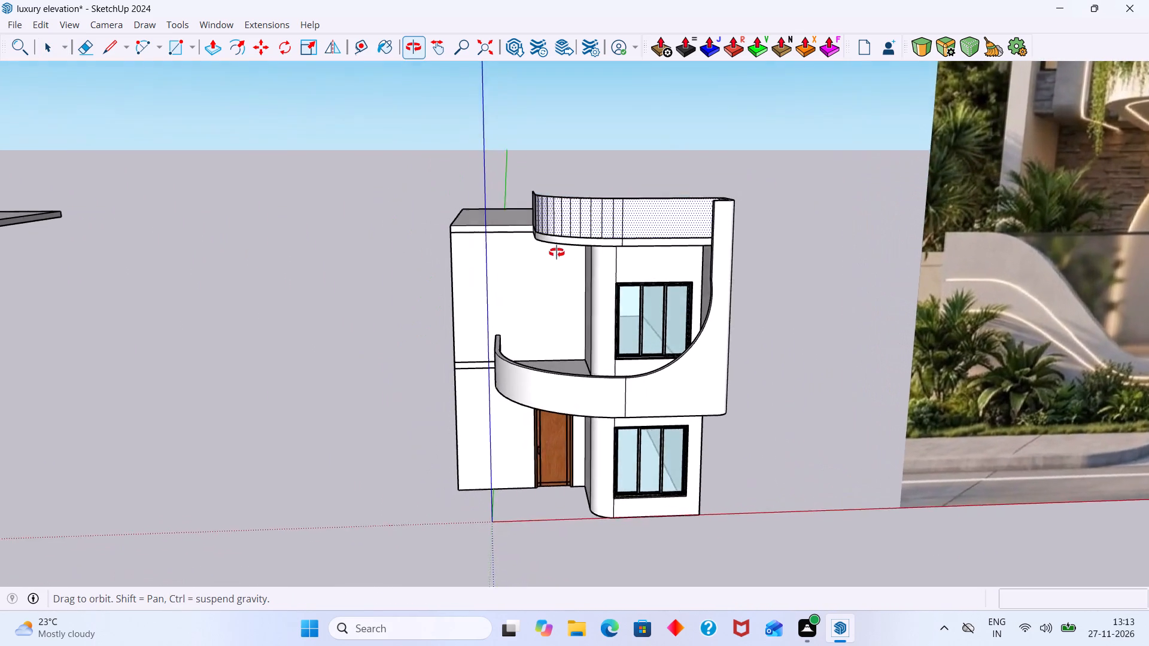
middle_drag(557, 252, 602, 285)
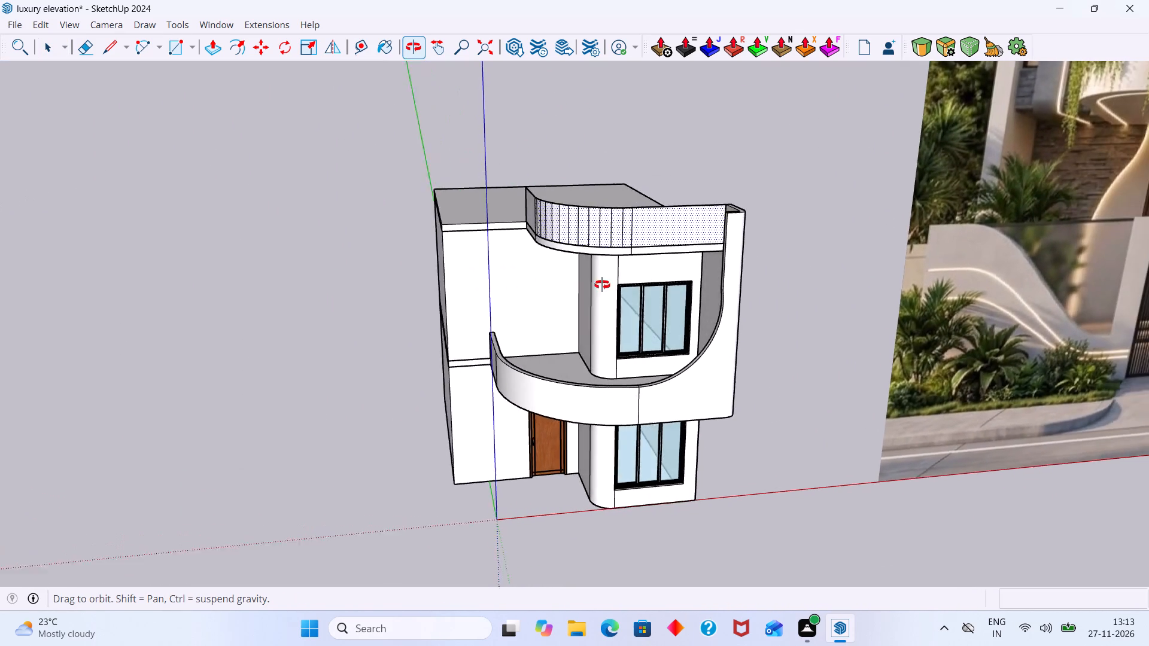
middle_drag(602, 285, 726, 278)
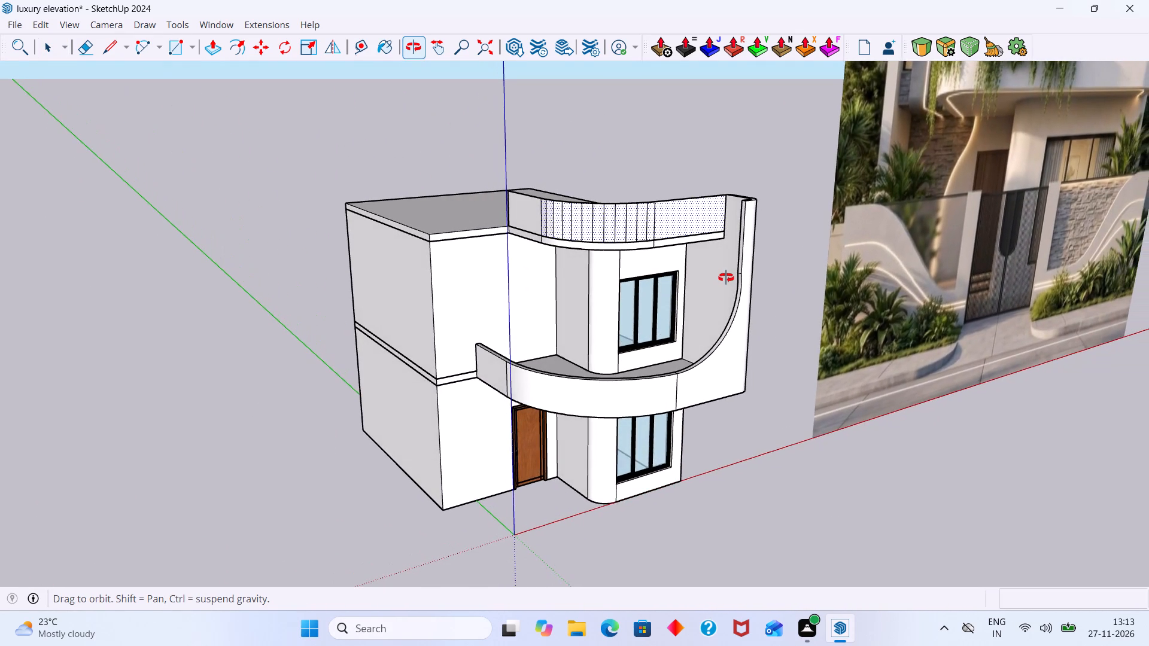
middle_drag(726, 278, 765, 277)
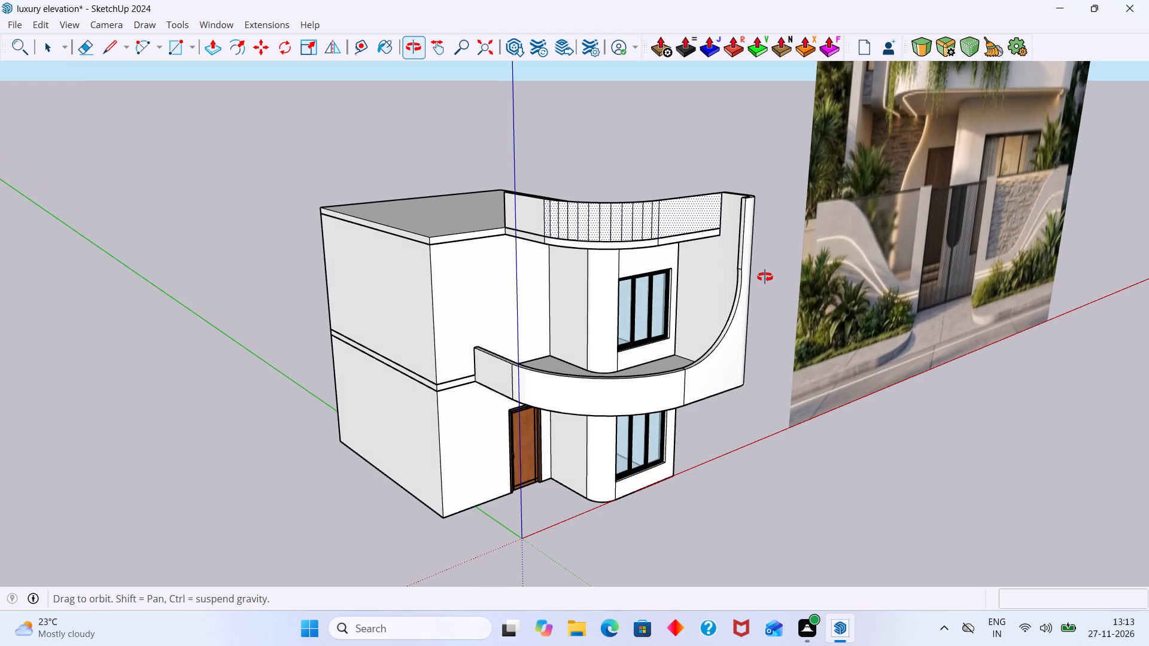
middle_drag(765, 277, 767, 276)
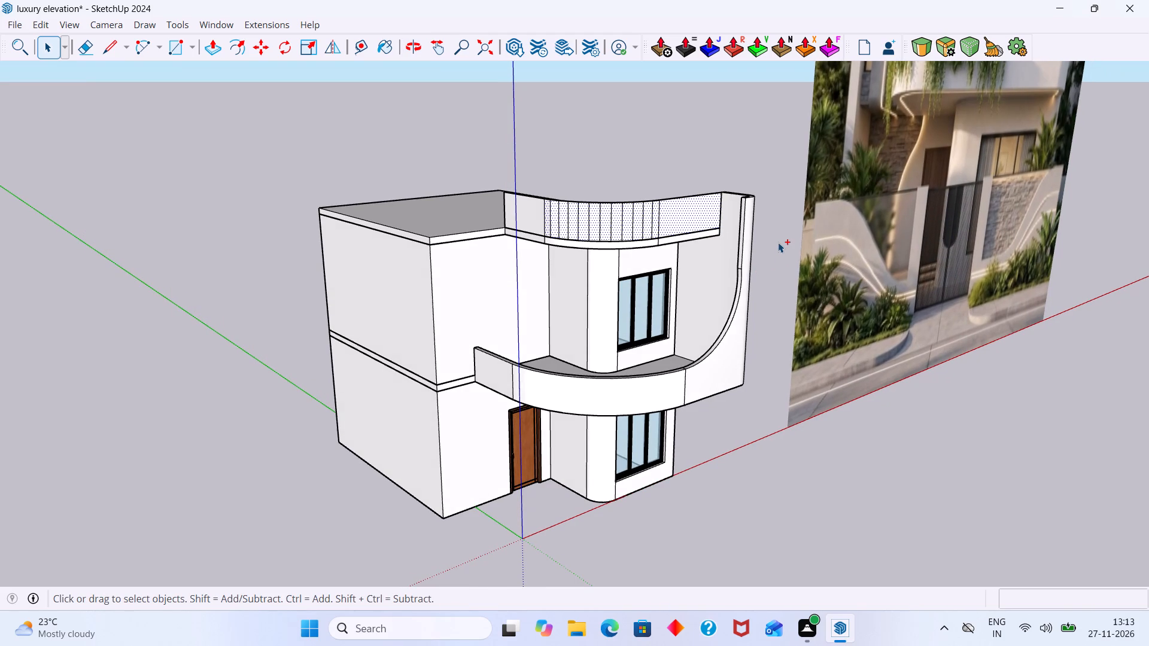
Undo the segmented roof parapet back to the plain roof slab and leave the balcony wall group open for editing.
key(ctrl+z)
key(ctrl+z)
key(ctrl+z)
key(ctrl+z)
key(ctrl+z)
key(ctrl+z)
key(ctrl+z)
key(ctrl+z)
key(ctrl+z)
key(ctrl+z)
key(ctrl+z)
key(ctrl+z)
key(ctrl+z)
key(ctrl+z)
key(ctrl+z)
key(ctrl+z)
key(ctrl+z)
key(ctrl+z)
key(ctrl+z)
key(ctrl+z)
key(ctrl+z)
key(ctrl+z)
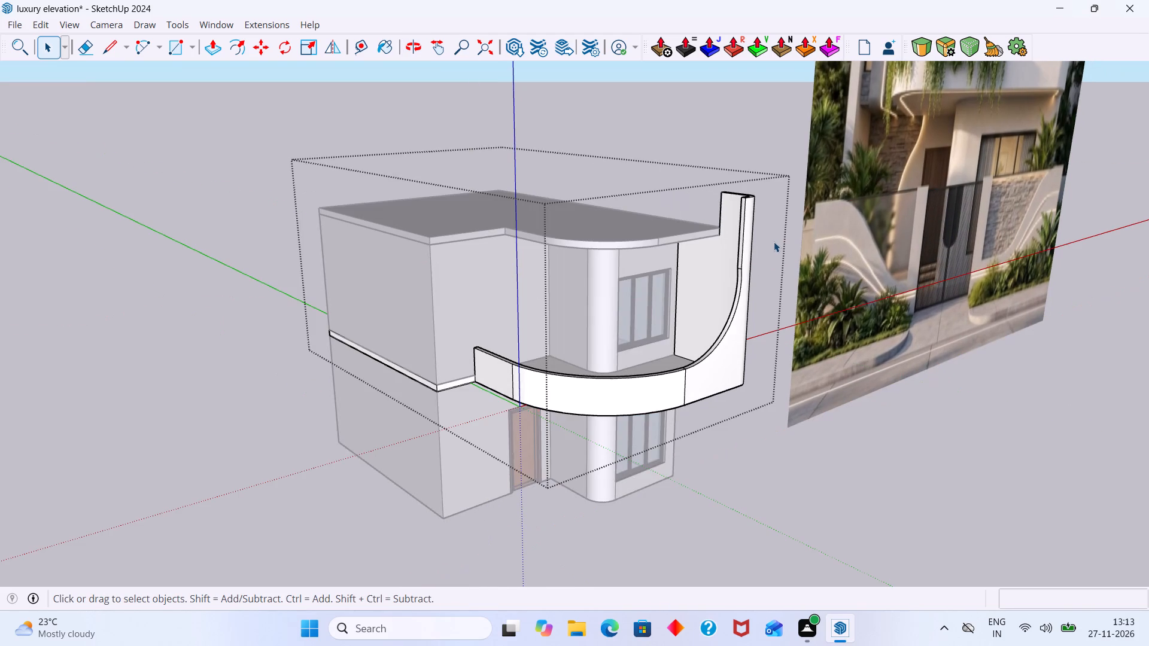
click(778, 457)
Inside the roof slab group, copy the curved front top edge and its two adjoining straight edges about 2' 2" onto the slab's lower edge.
scroll(540, 239, up, 5)
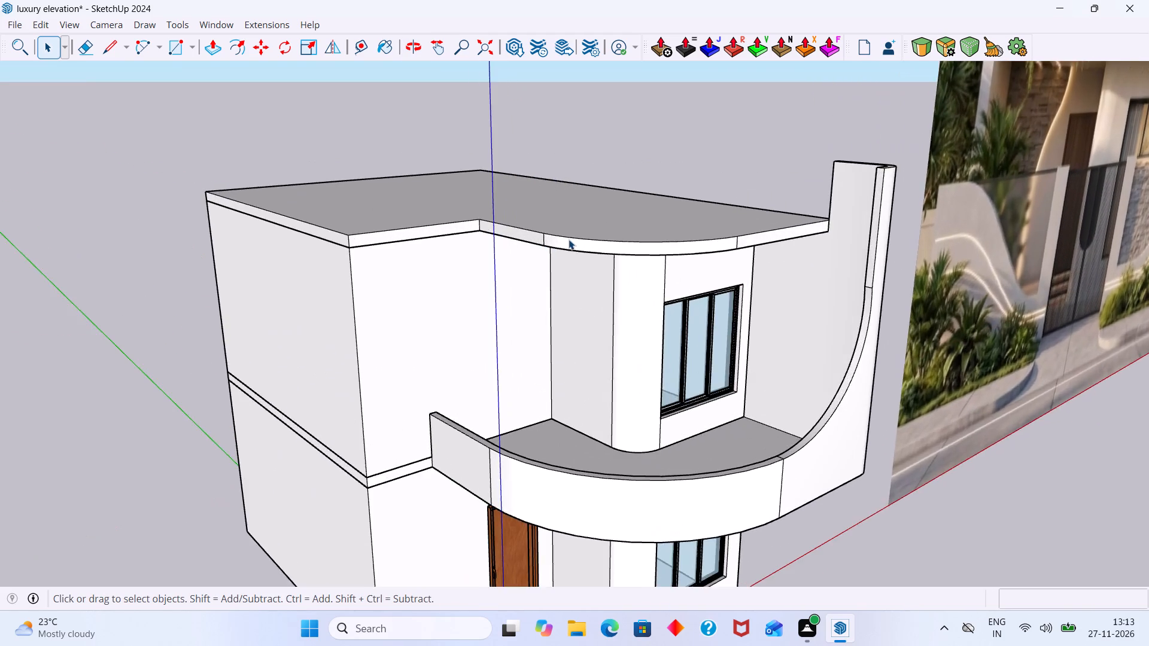
middle_drag(569, 239, 476, 239)
scroll(567, 239, up, 8)
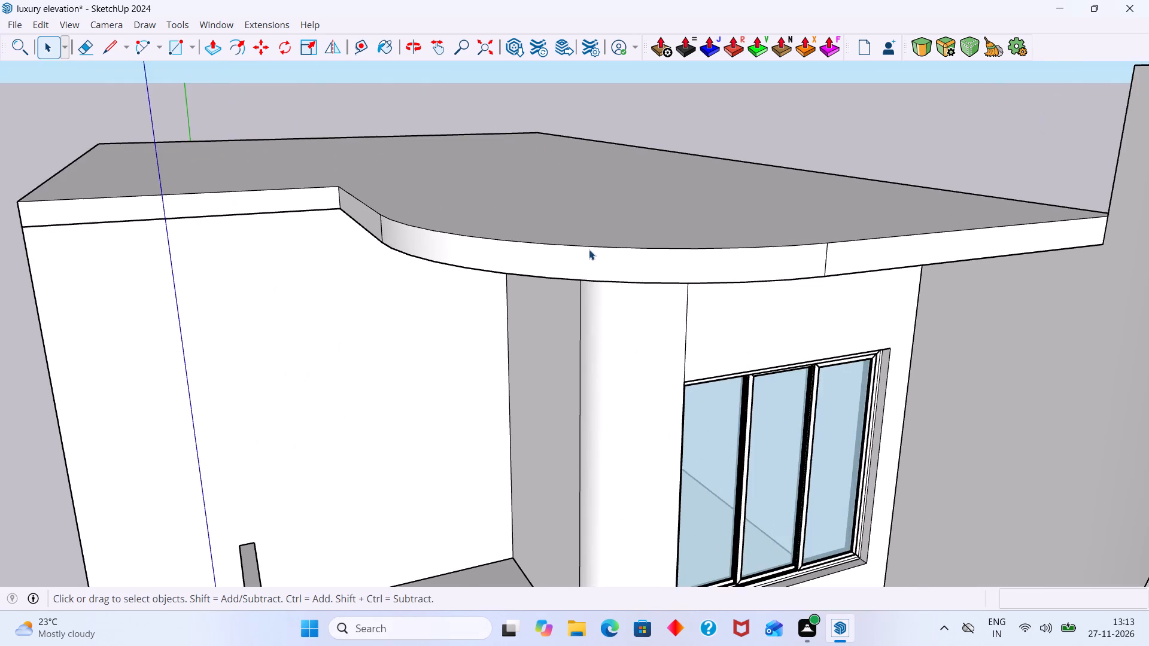
scroll(589, 249, up, 2)
middle_drag(597, 249, 612, 267)
scroll(610, 278, up, 1)
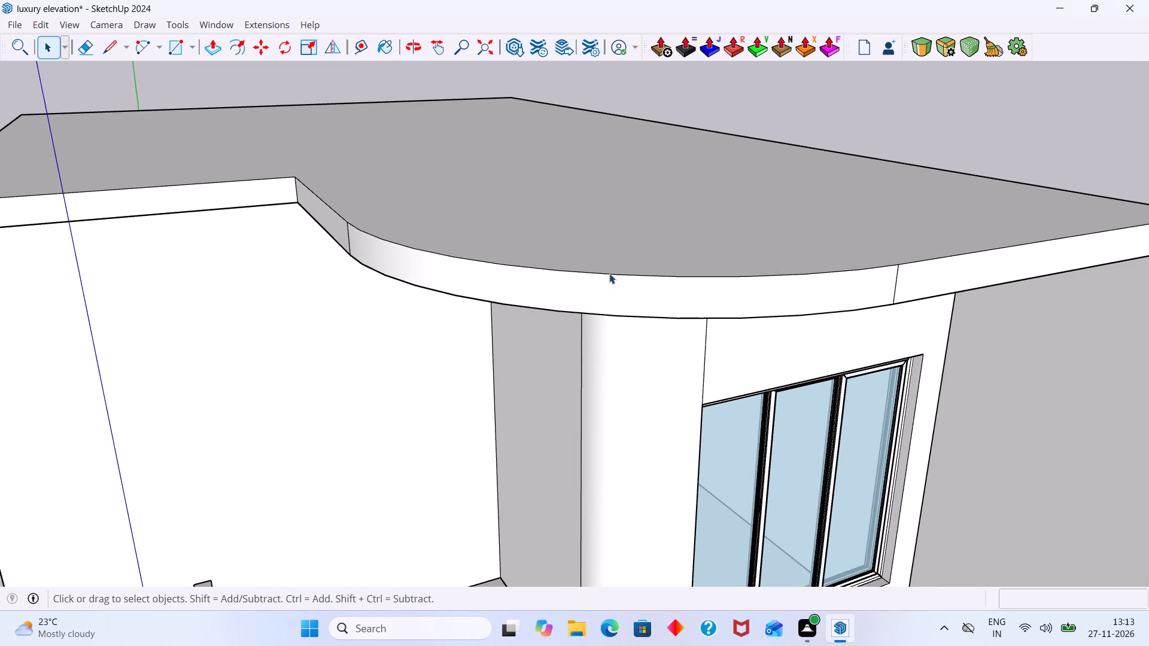
click(609, 273)
double_click(610, 273)
click(618, 276)
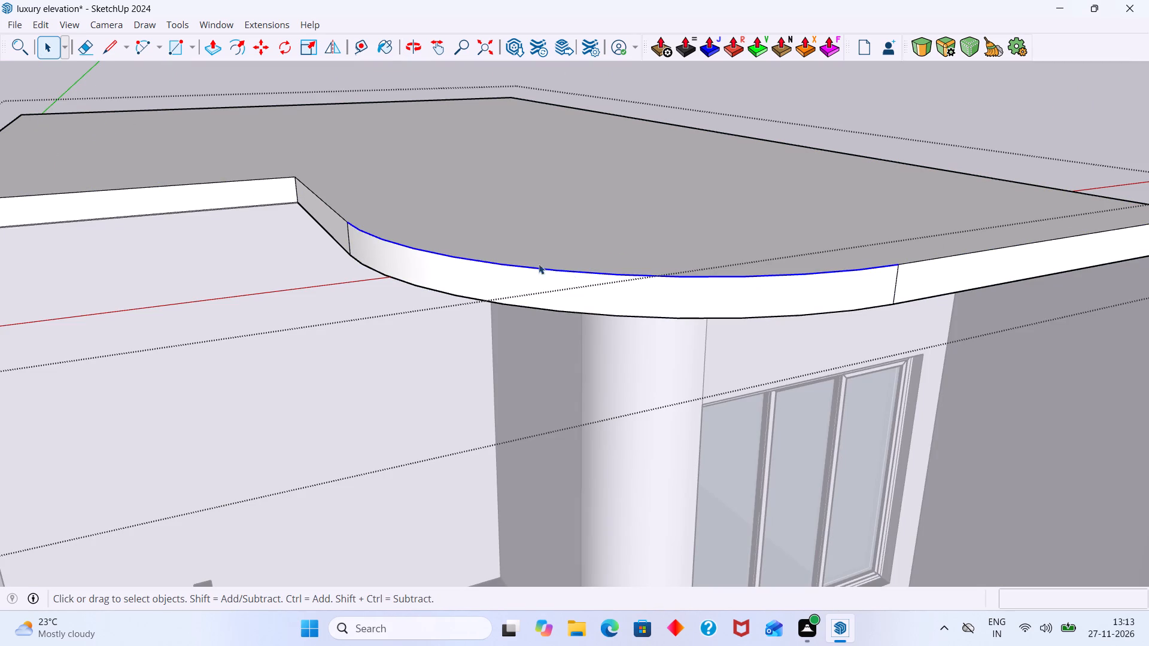
shift+click(345, 219)
shift+click(916, 263)
shift+scroll(910, 260, down, 3)
shift+middle_drag(802, 245, 753, 243)
middle_drag(885, 260, 935, 264)
key(m)
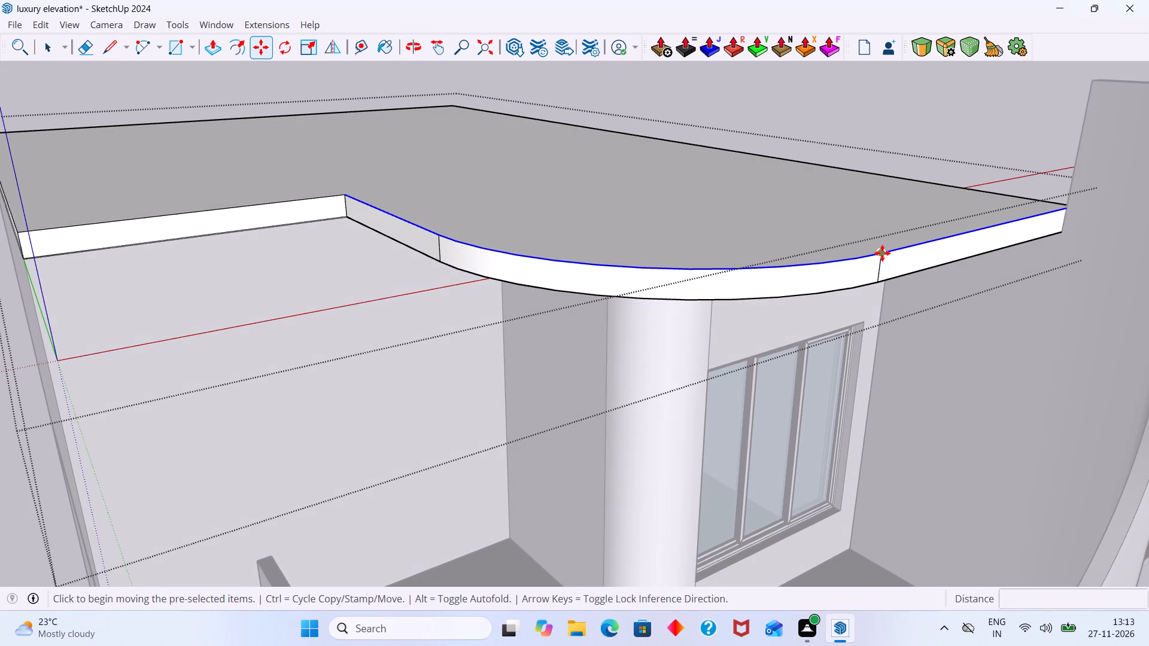
click(882, 253)
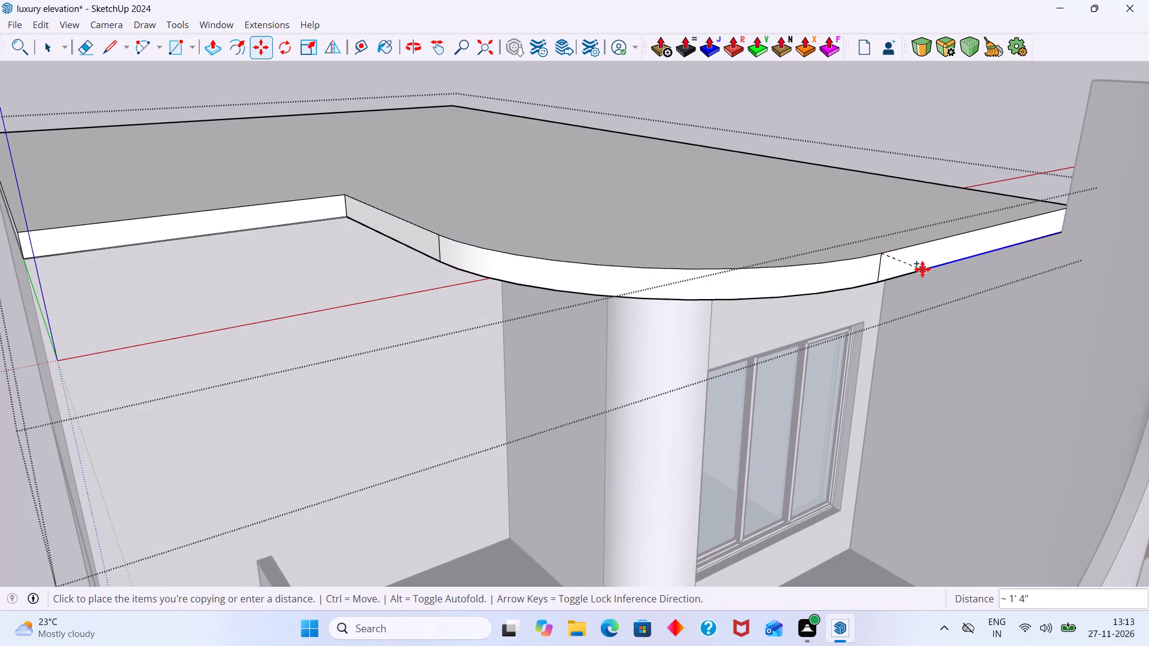
scroll(941, 288, up, 5)
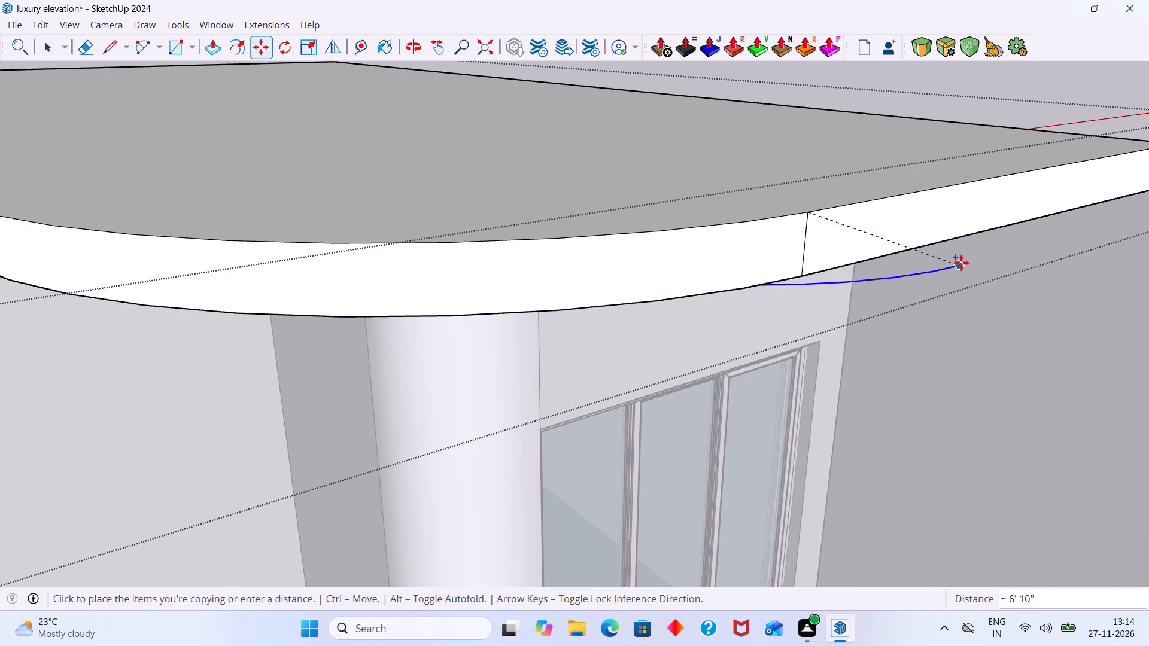
click(955, 235)
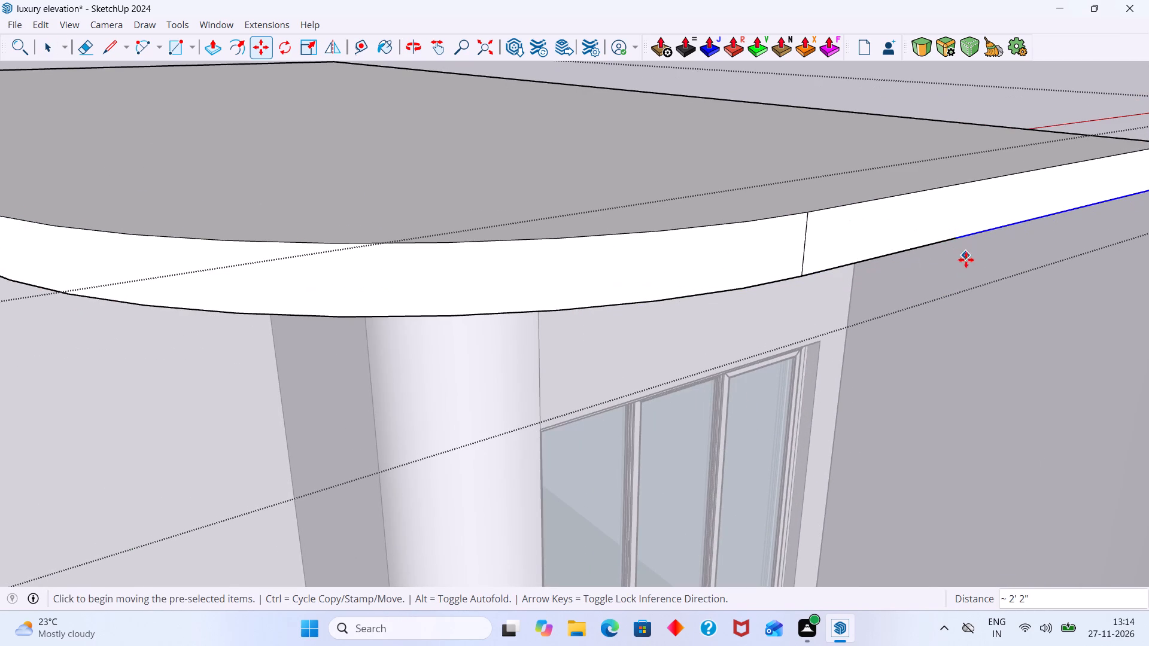
scroll(935, 270, down, 10)
scroll(802, 285, down, 8)
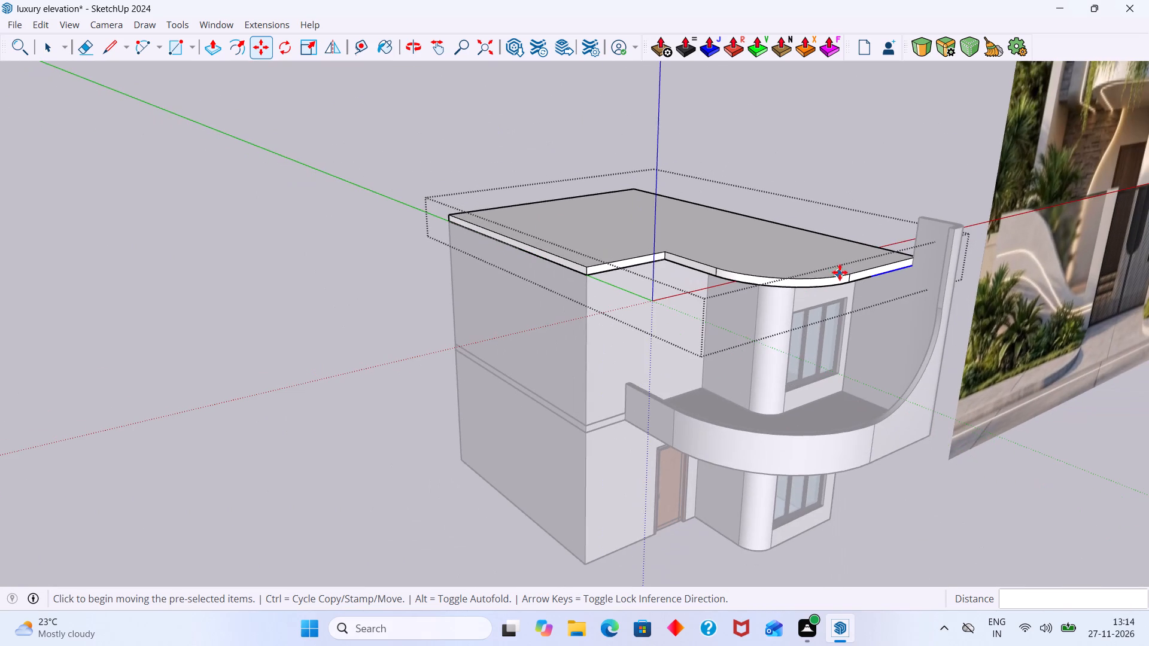
key(Escape)
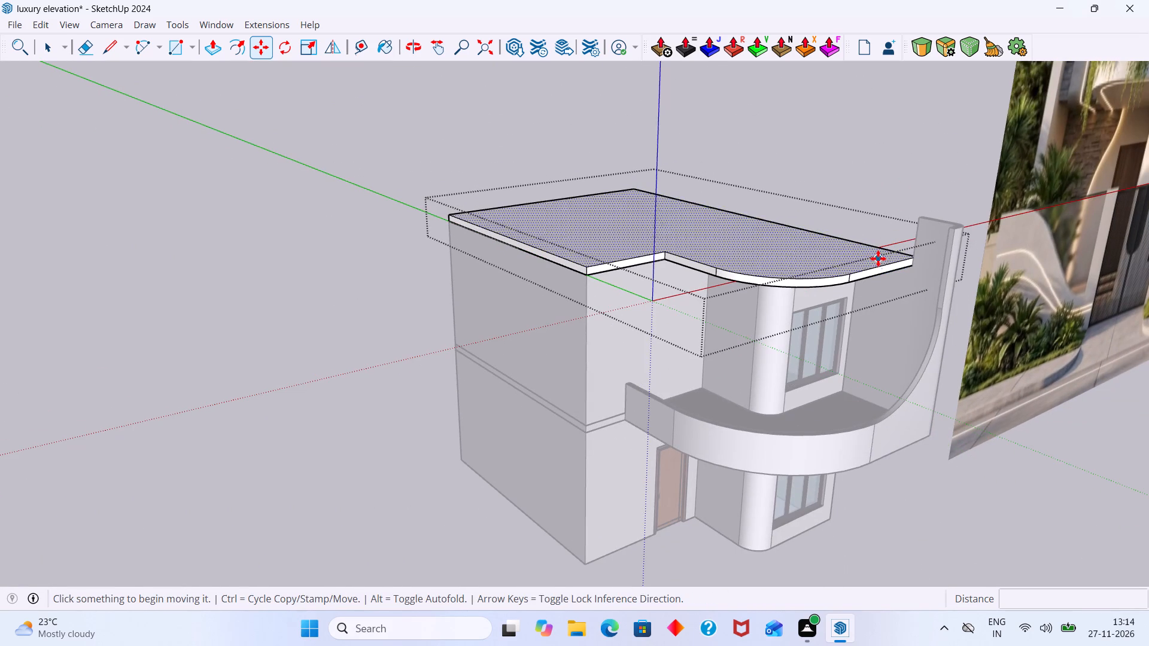
key(space)
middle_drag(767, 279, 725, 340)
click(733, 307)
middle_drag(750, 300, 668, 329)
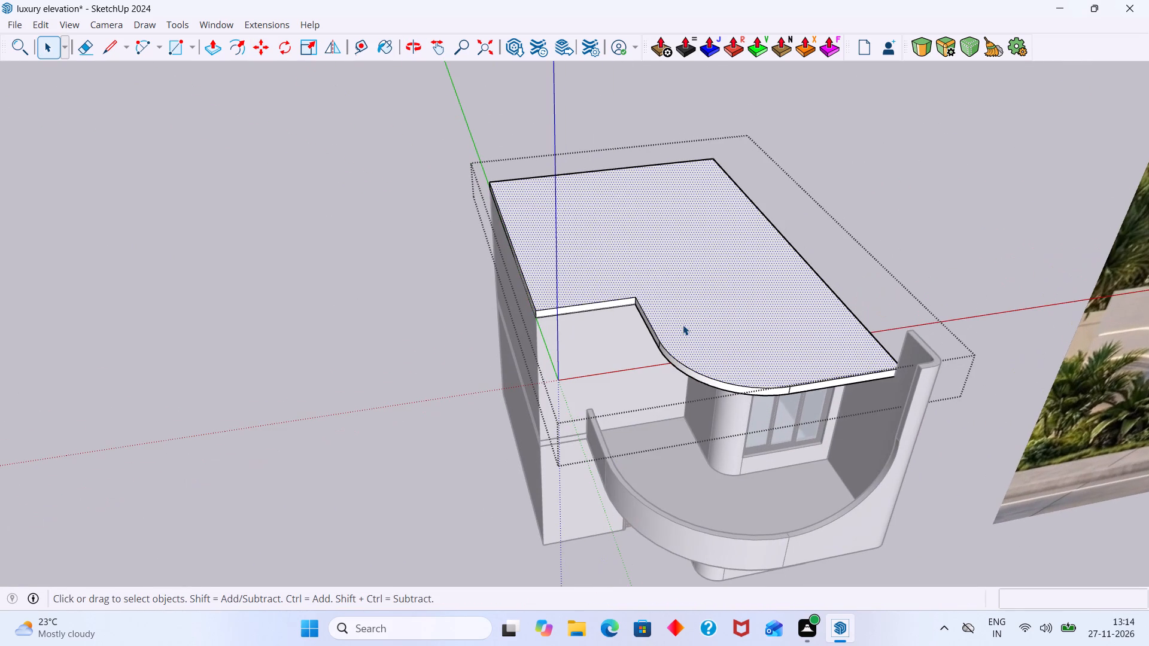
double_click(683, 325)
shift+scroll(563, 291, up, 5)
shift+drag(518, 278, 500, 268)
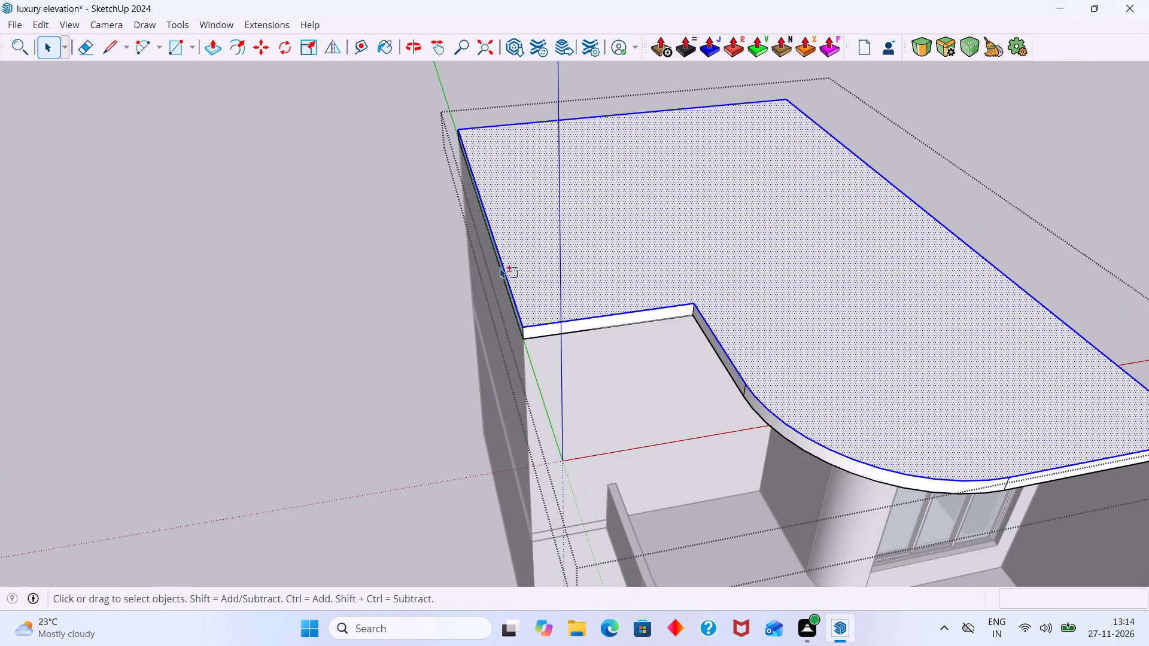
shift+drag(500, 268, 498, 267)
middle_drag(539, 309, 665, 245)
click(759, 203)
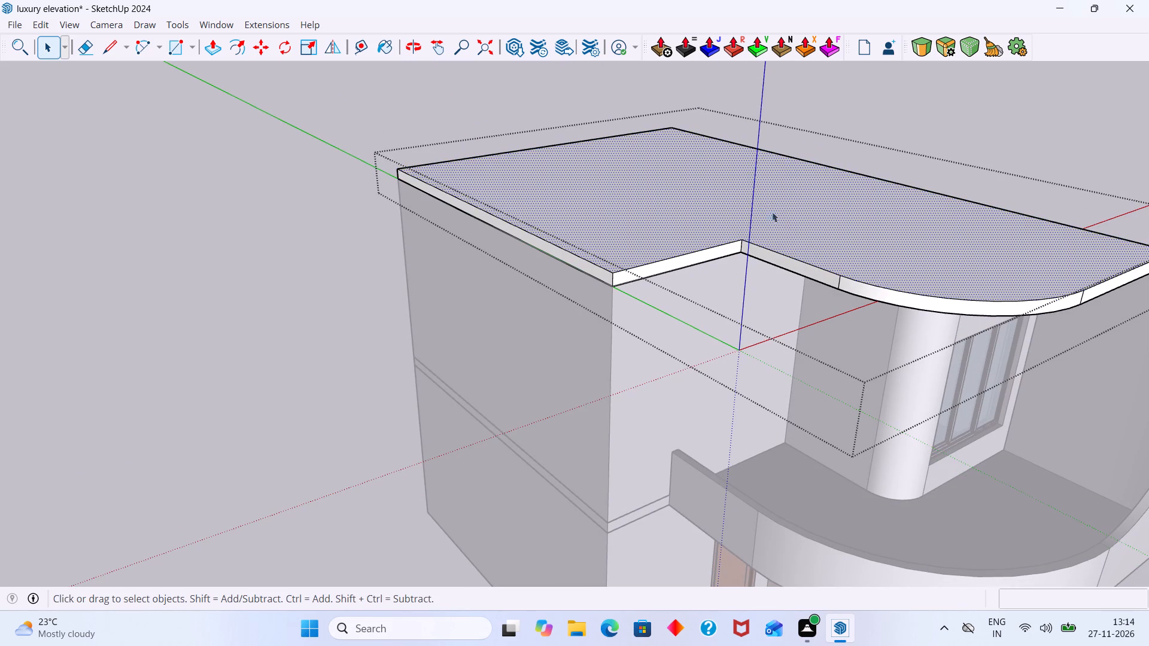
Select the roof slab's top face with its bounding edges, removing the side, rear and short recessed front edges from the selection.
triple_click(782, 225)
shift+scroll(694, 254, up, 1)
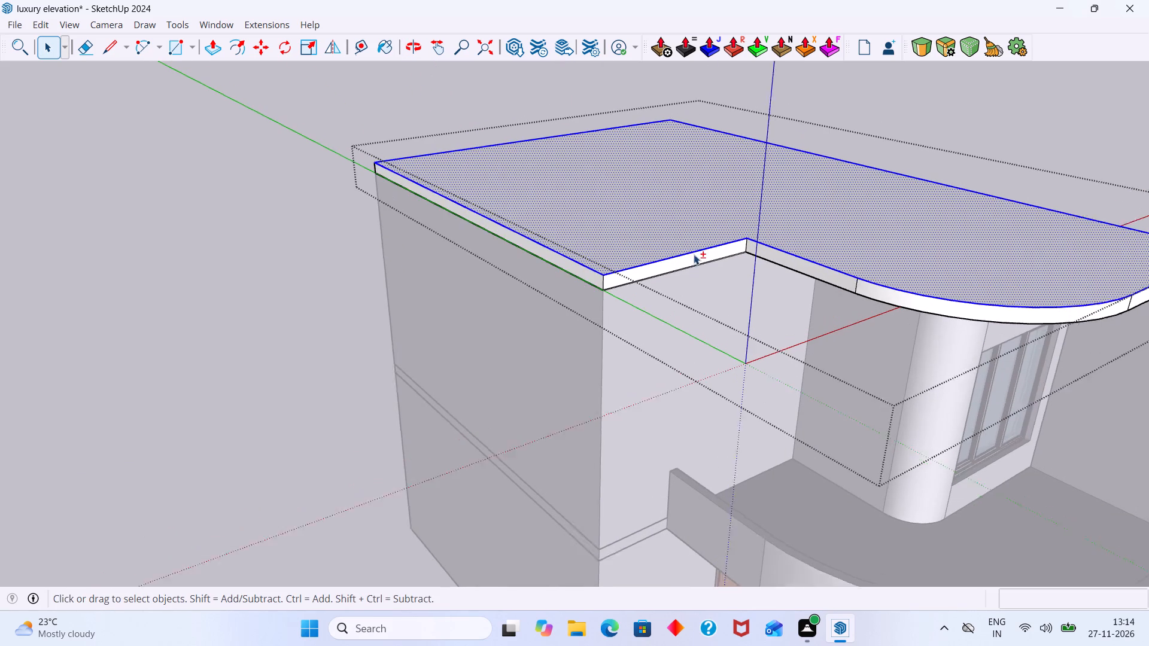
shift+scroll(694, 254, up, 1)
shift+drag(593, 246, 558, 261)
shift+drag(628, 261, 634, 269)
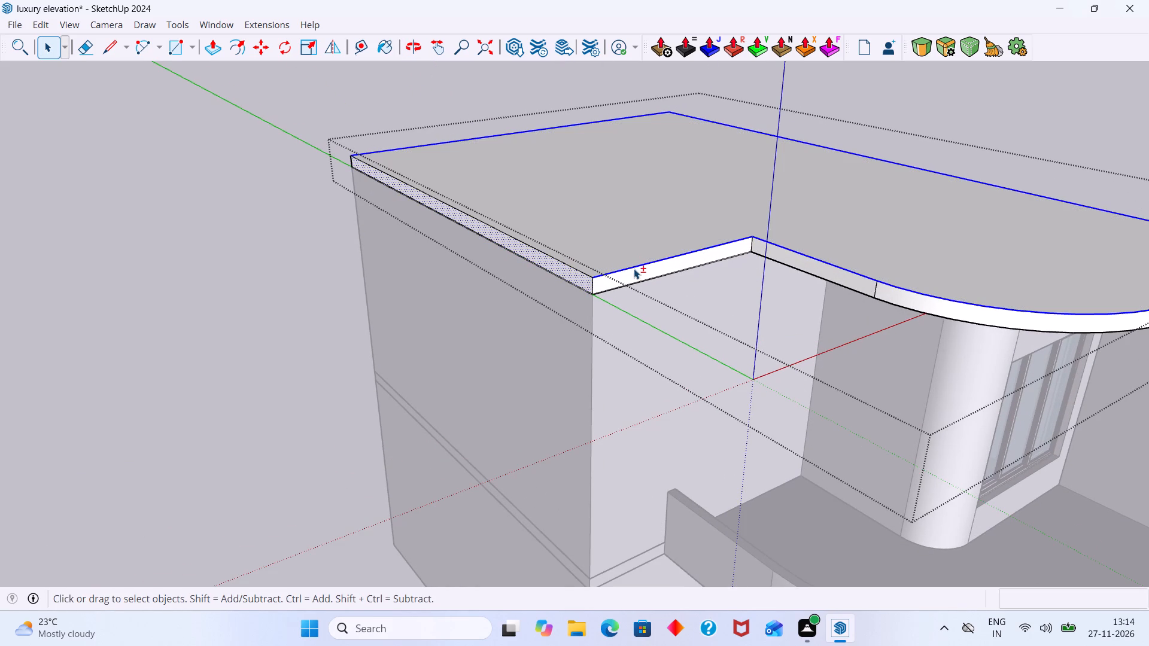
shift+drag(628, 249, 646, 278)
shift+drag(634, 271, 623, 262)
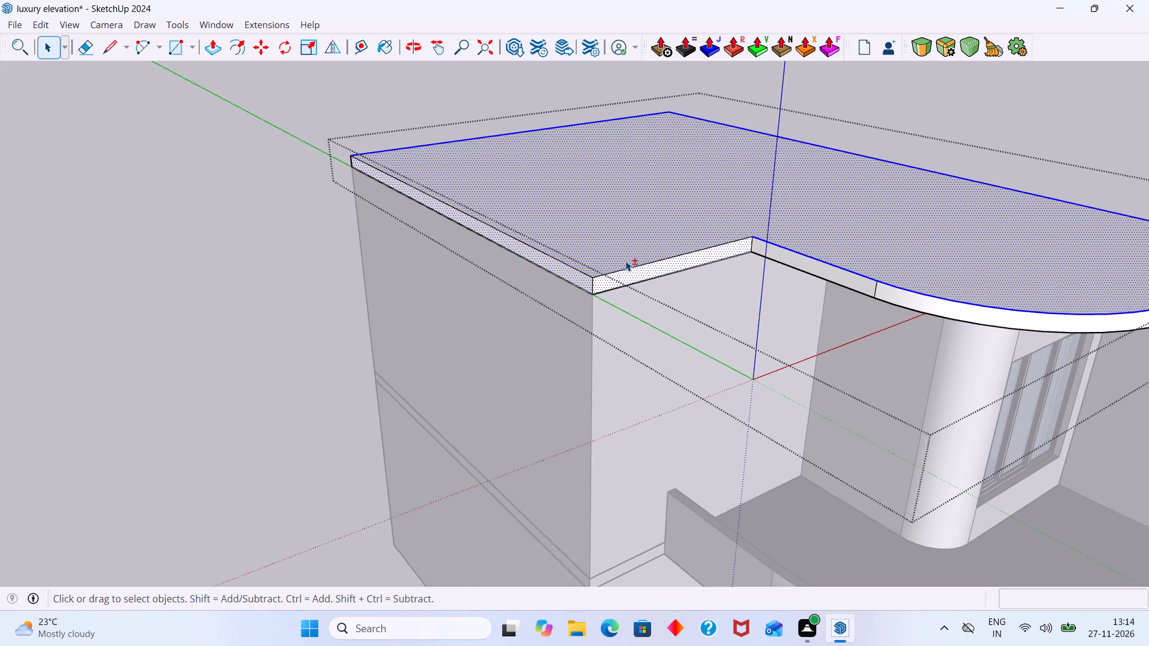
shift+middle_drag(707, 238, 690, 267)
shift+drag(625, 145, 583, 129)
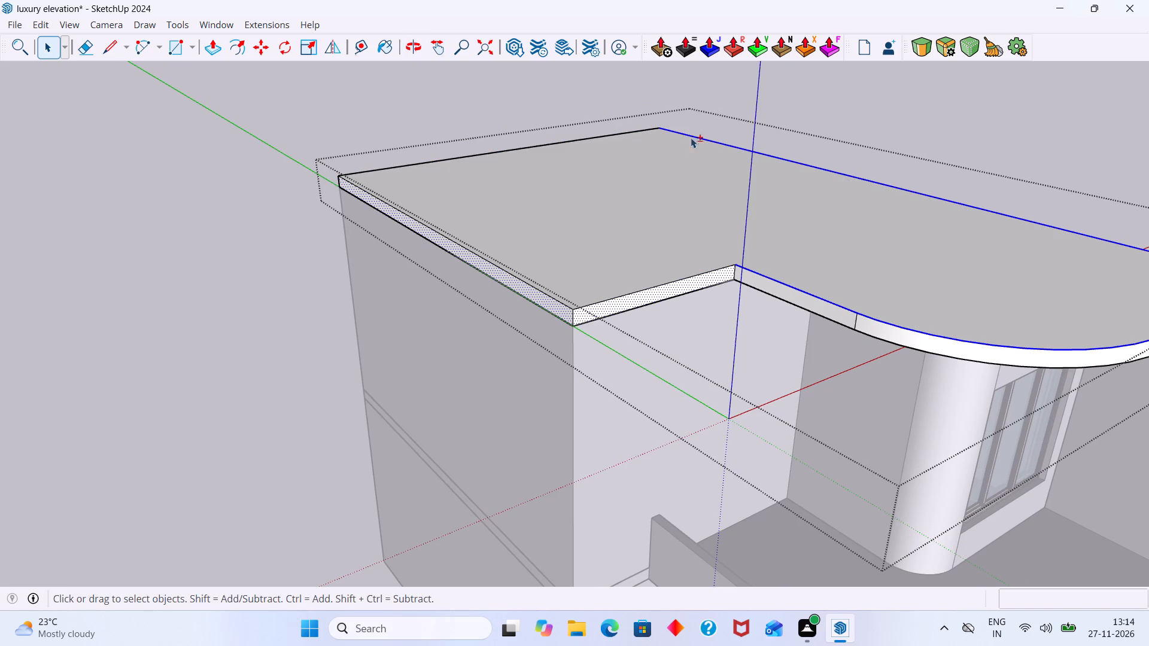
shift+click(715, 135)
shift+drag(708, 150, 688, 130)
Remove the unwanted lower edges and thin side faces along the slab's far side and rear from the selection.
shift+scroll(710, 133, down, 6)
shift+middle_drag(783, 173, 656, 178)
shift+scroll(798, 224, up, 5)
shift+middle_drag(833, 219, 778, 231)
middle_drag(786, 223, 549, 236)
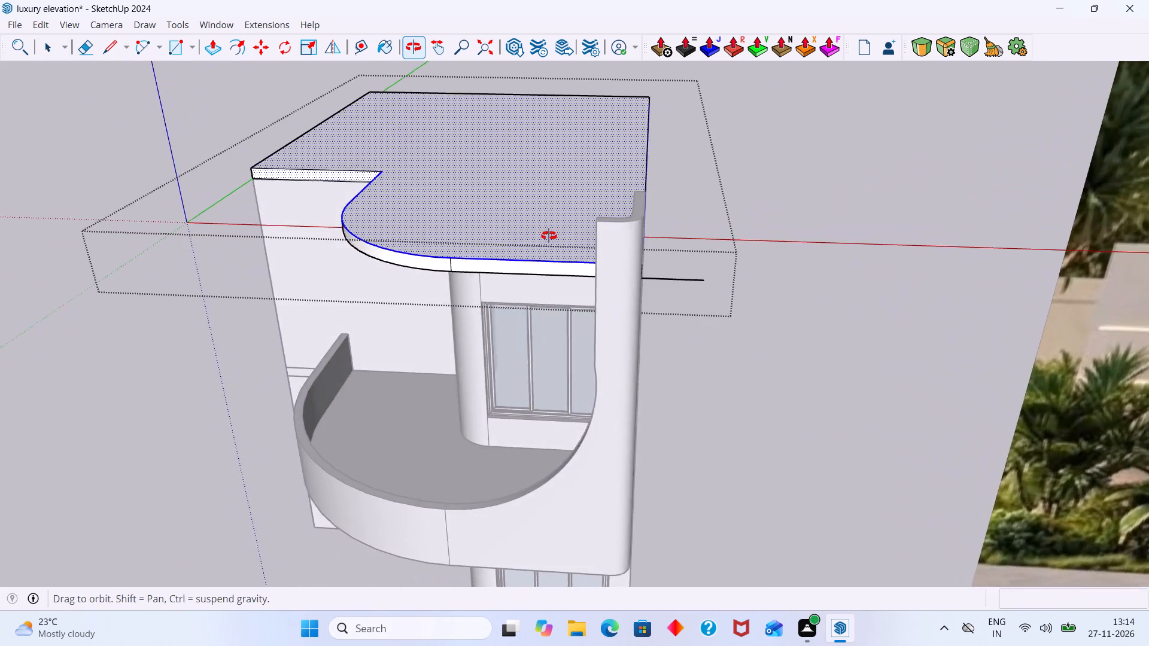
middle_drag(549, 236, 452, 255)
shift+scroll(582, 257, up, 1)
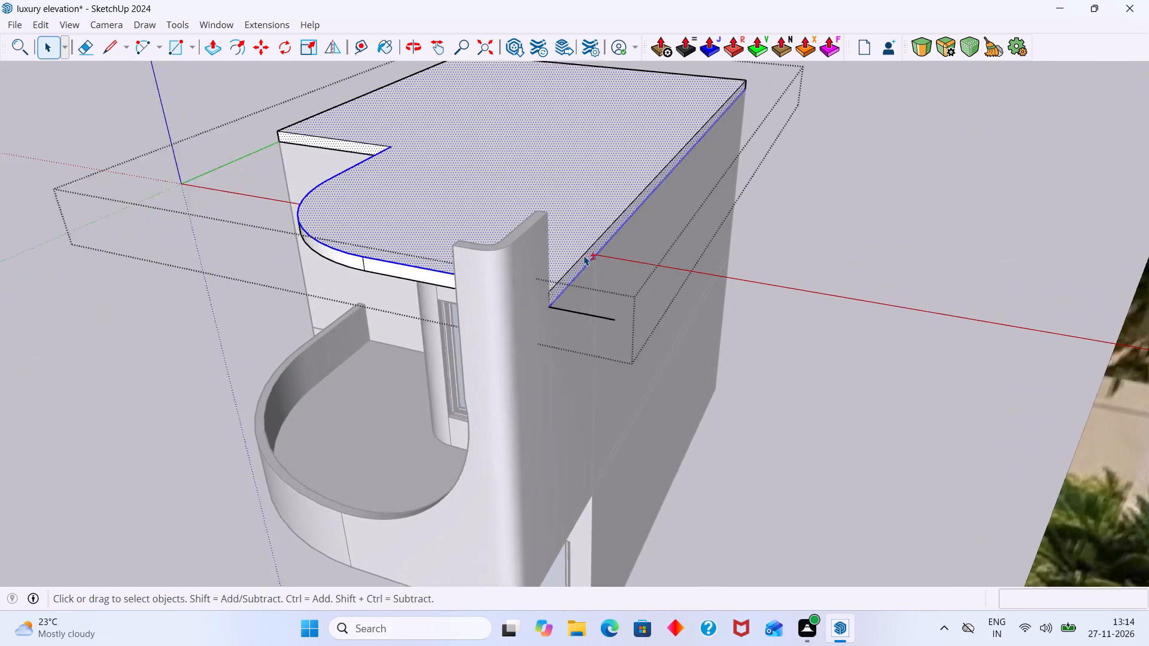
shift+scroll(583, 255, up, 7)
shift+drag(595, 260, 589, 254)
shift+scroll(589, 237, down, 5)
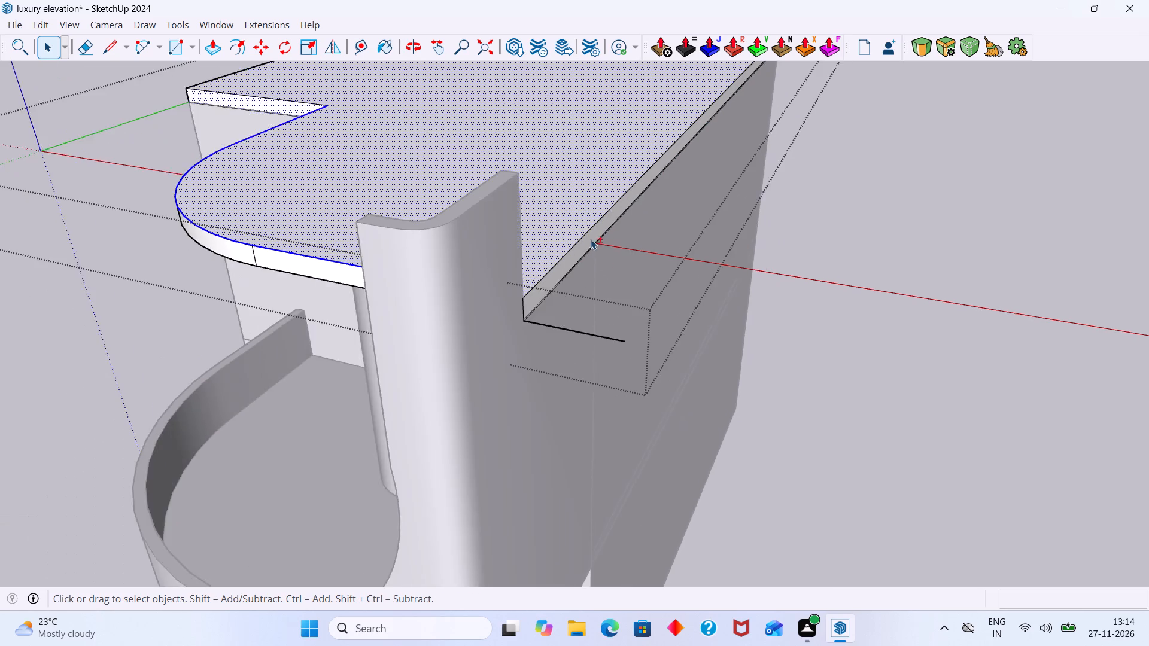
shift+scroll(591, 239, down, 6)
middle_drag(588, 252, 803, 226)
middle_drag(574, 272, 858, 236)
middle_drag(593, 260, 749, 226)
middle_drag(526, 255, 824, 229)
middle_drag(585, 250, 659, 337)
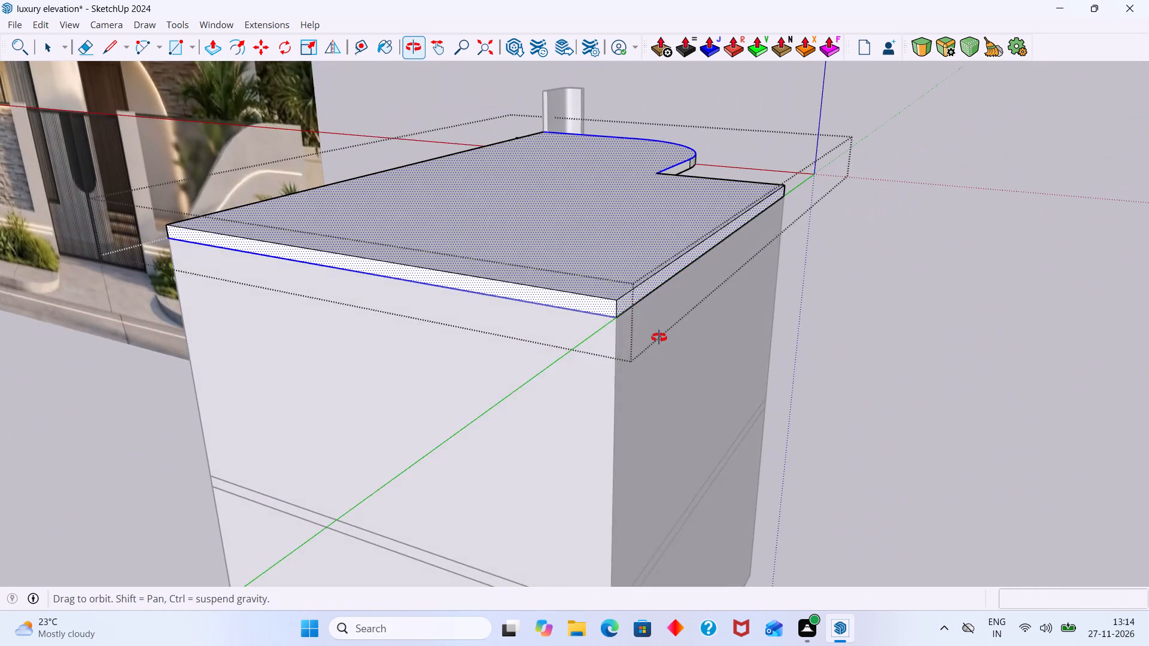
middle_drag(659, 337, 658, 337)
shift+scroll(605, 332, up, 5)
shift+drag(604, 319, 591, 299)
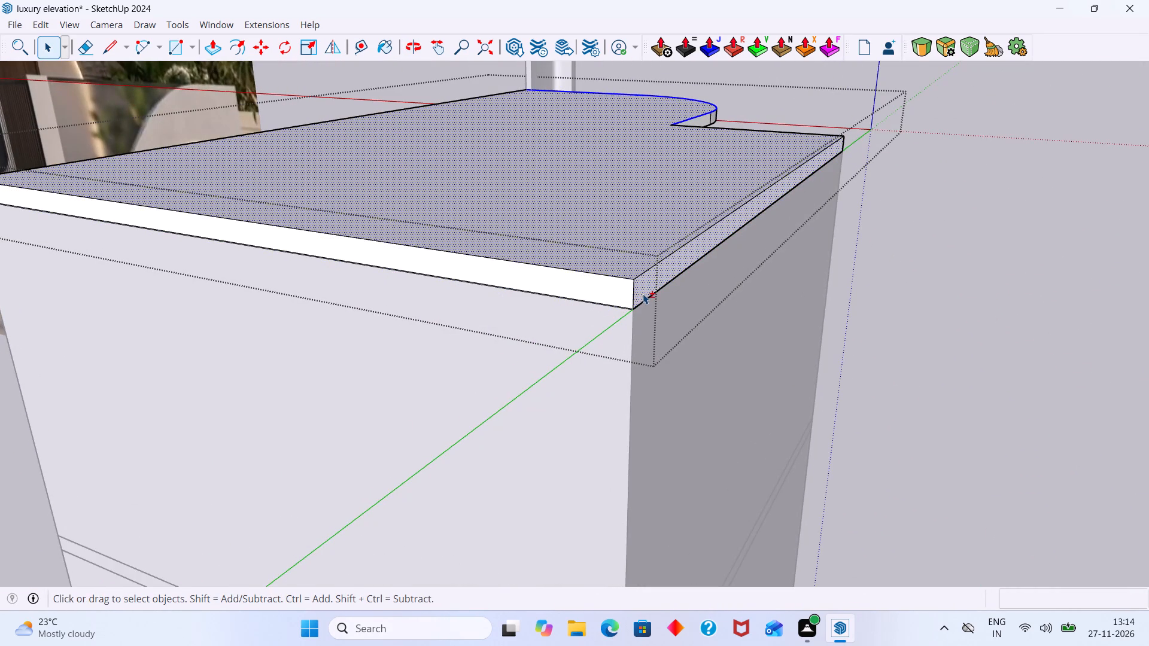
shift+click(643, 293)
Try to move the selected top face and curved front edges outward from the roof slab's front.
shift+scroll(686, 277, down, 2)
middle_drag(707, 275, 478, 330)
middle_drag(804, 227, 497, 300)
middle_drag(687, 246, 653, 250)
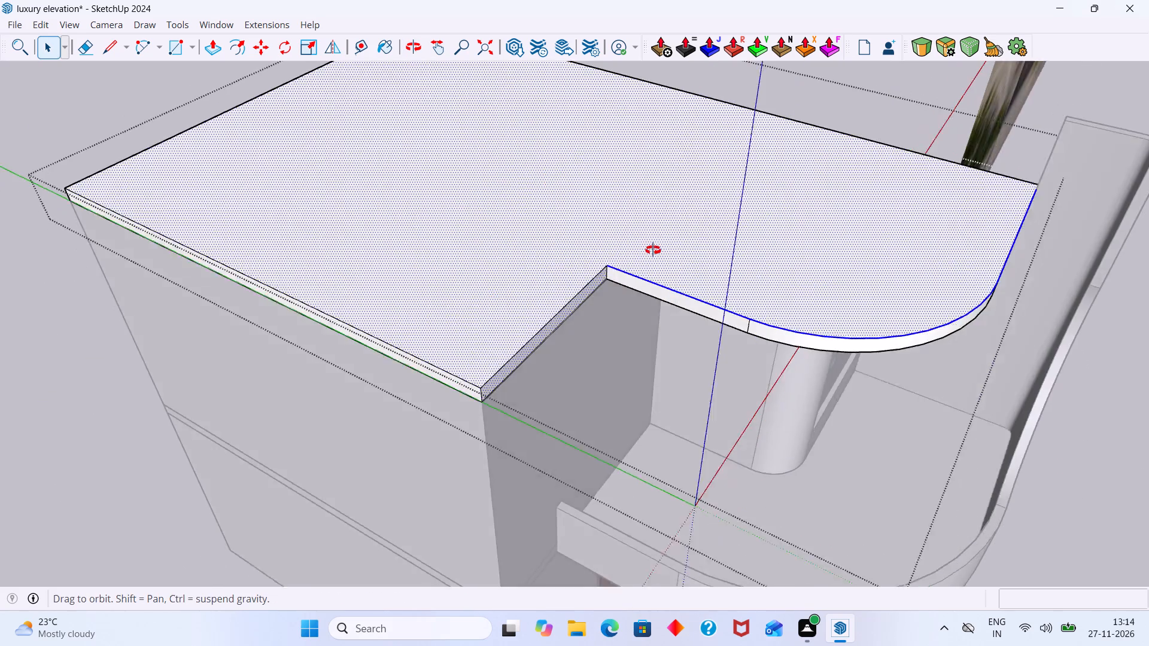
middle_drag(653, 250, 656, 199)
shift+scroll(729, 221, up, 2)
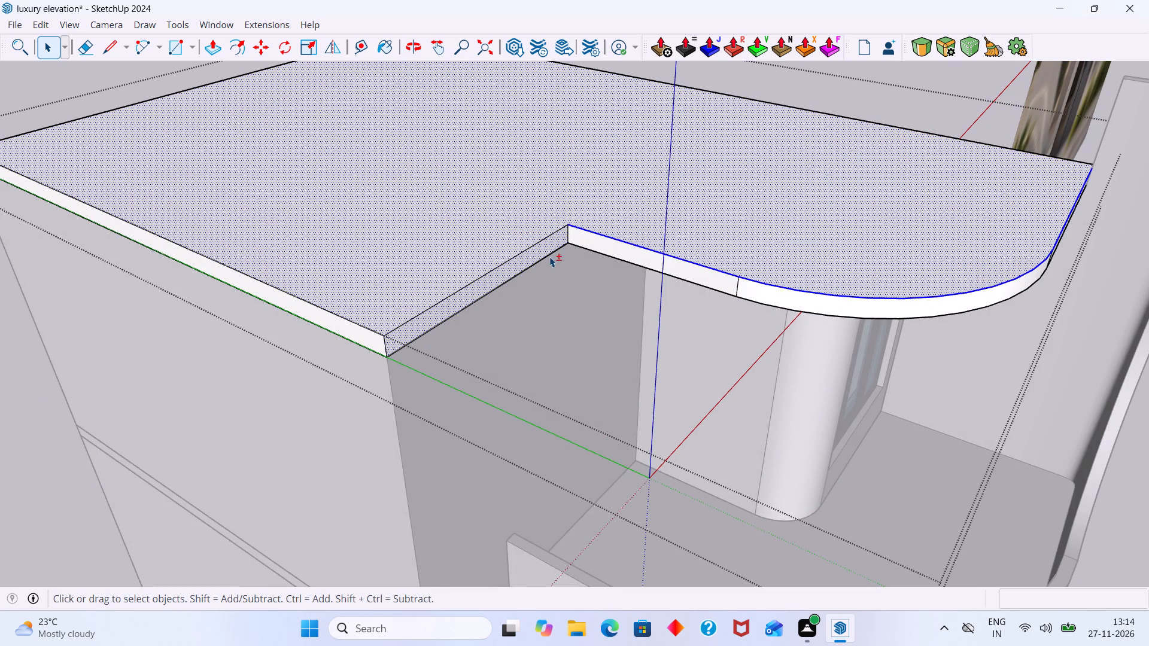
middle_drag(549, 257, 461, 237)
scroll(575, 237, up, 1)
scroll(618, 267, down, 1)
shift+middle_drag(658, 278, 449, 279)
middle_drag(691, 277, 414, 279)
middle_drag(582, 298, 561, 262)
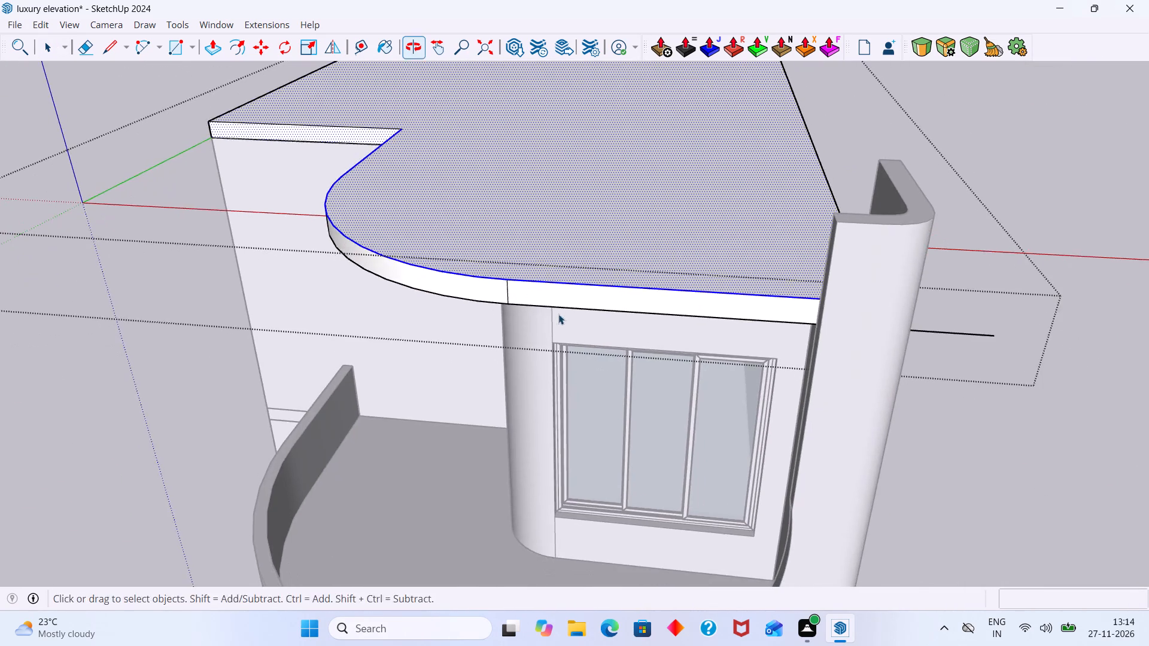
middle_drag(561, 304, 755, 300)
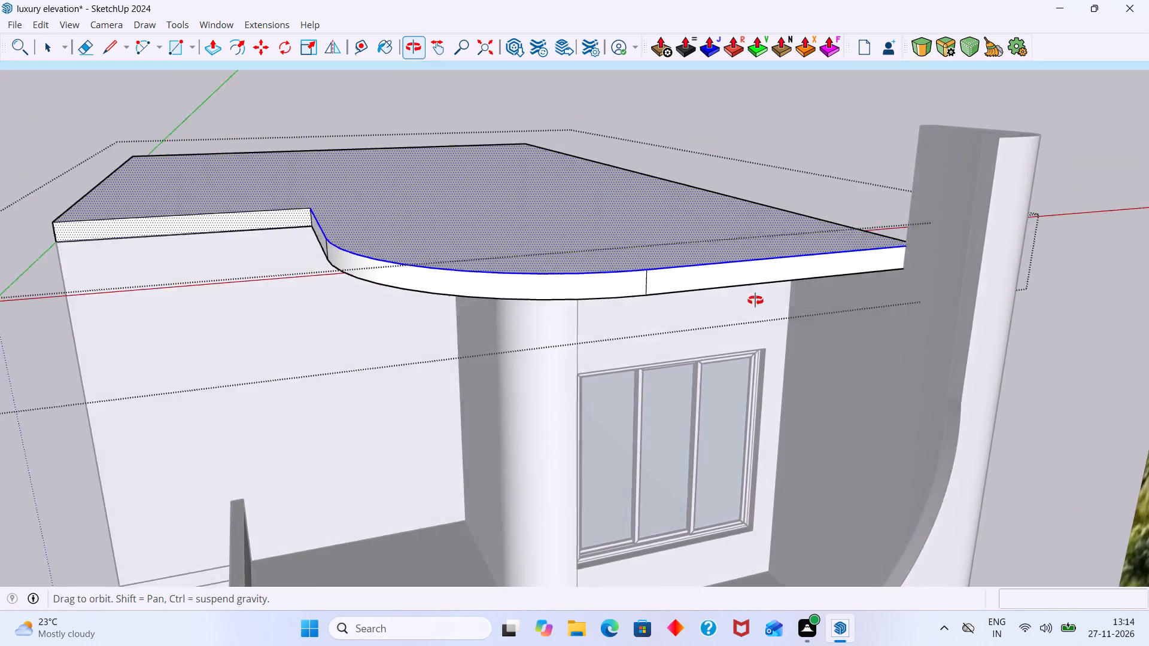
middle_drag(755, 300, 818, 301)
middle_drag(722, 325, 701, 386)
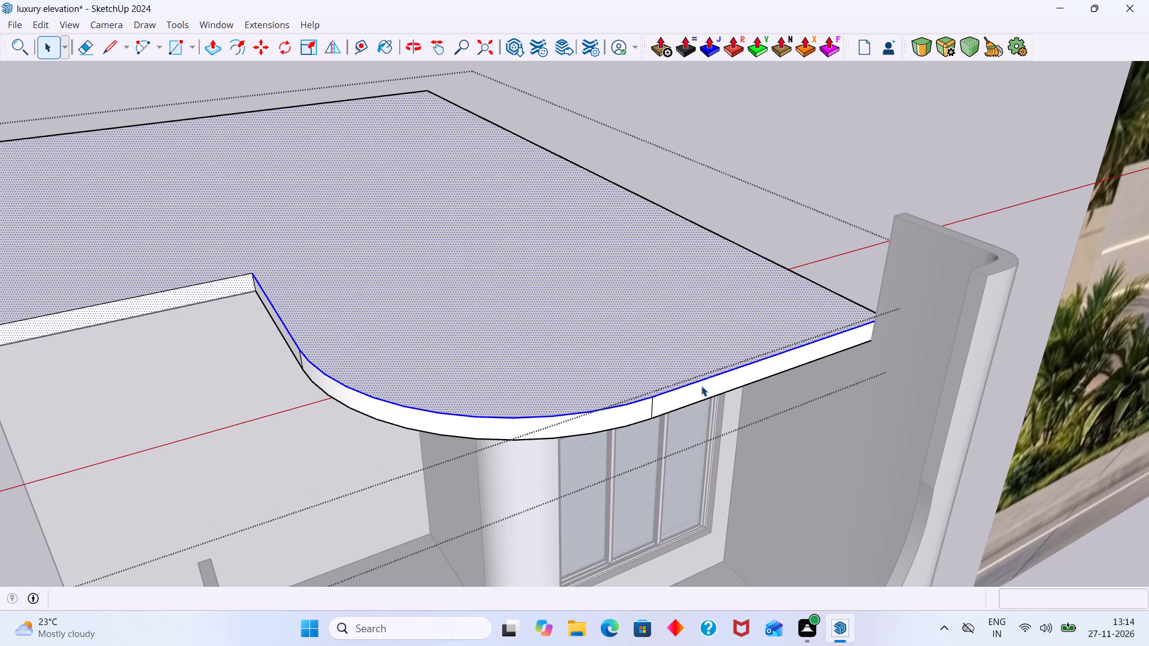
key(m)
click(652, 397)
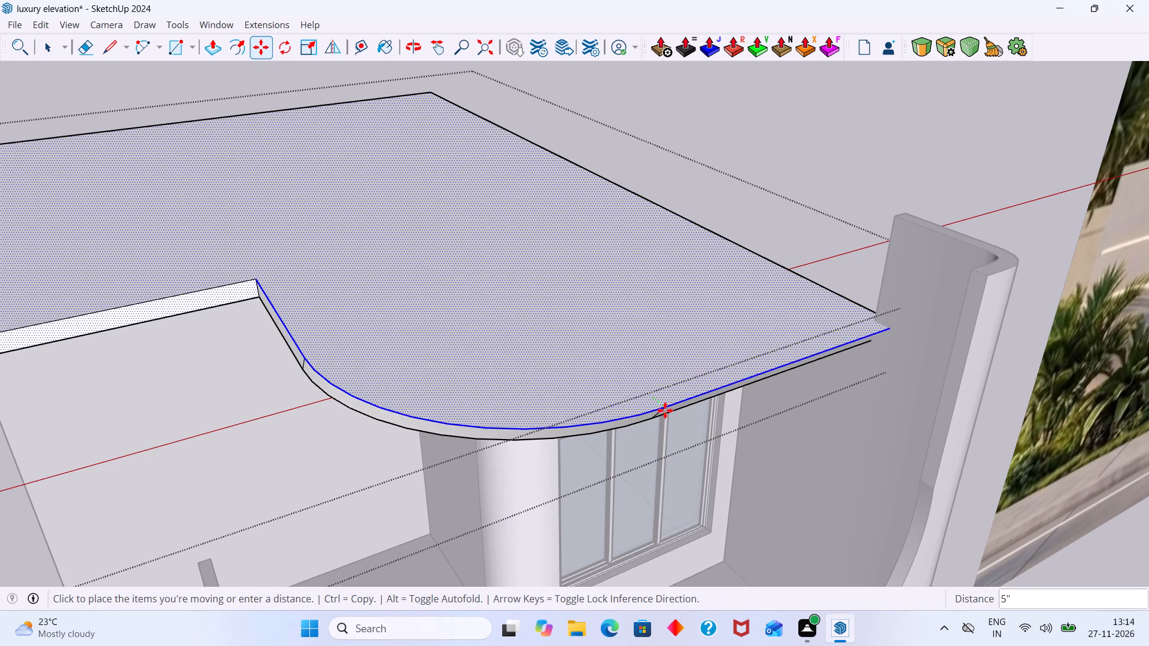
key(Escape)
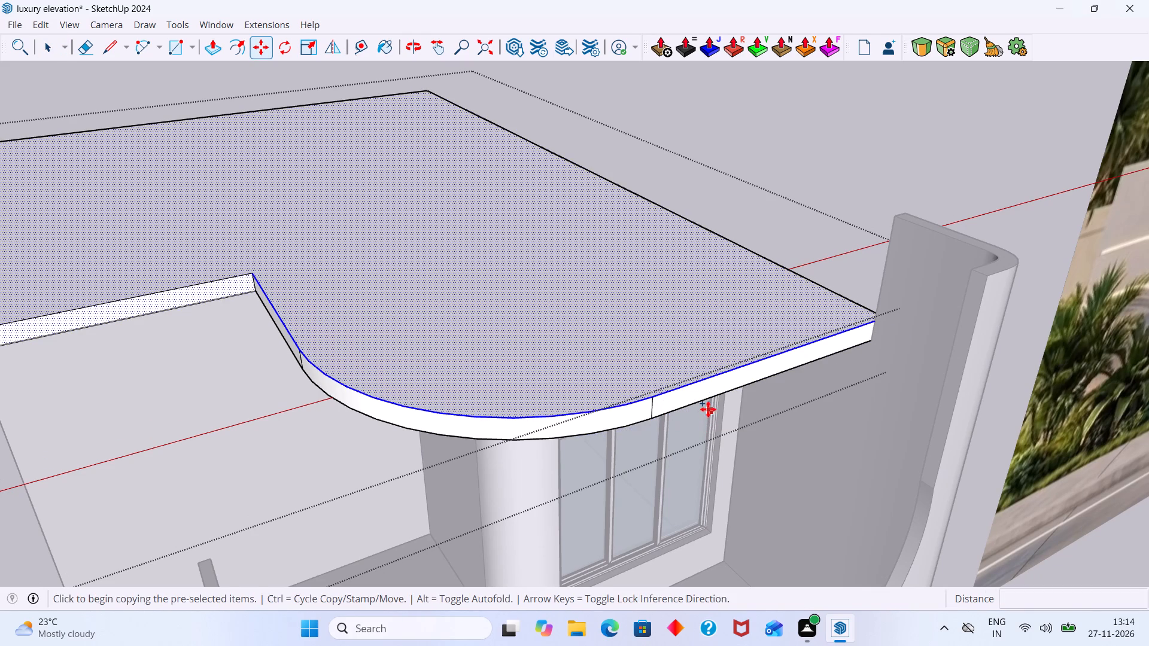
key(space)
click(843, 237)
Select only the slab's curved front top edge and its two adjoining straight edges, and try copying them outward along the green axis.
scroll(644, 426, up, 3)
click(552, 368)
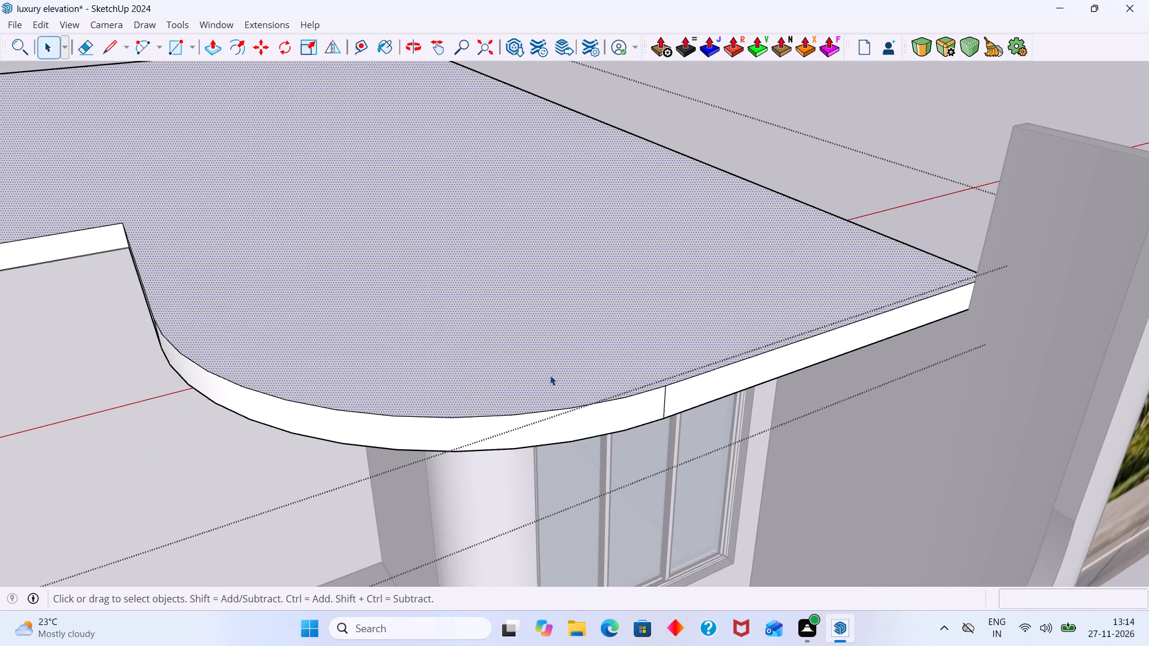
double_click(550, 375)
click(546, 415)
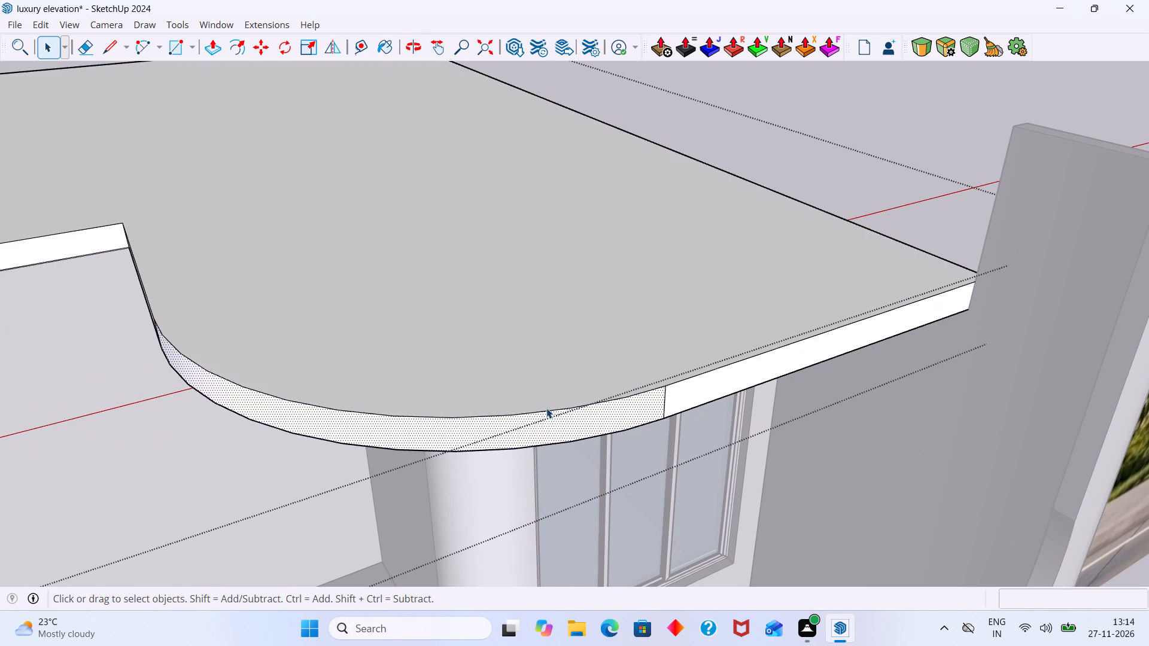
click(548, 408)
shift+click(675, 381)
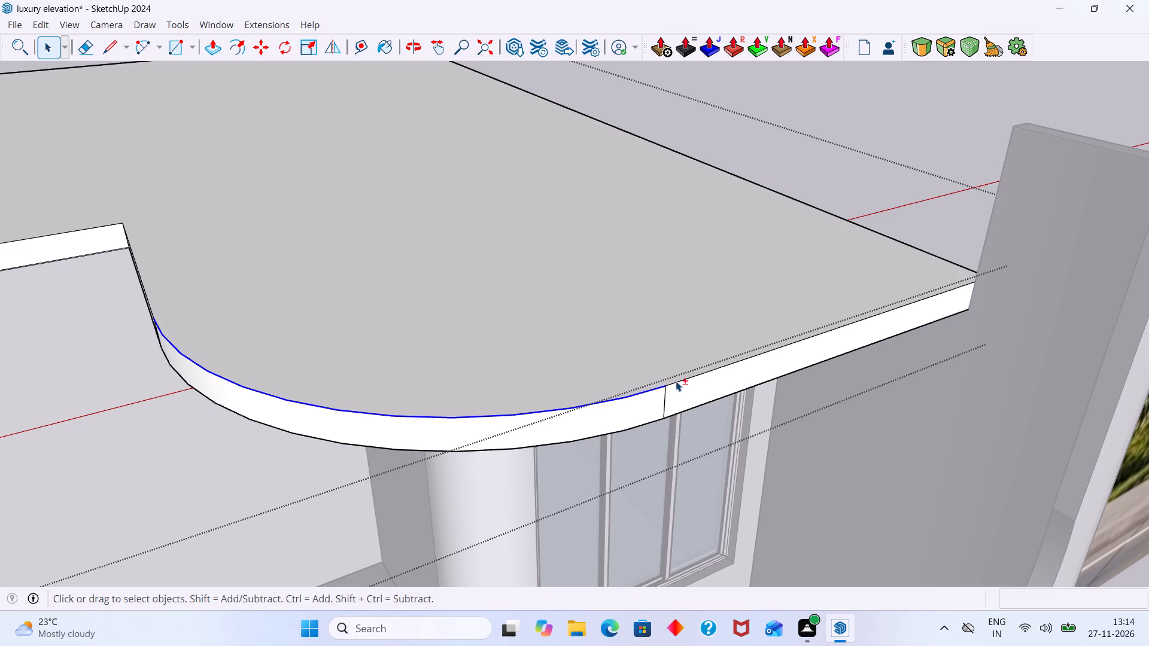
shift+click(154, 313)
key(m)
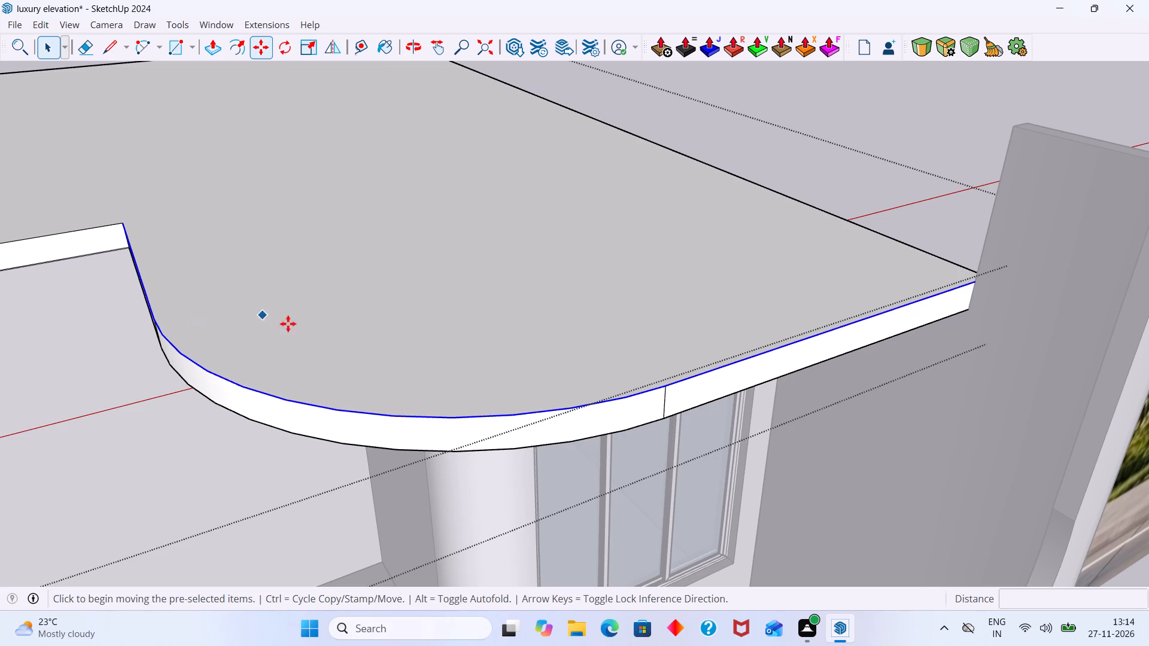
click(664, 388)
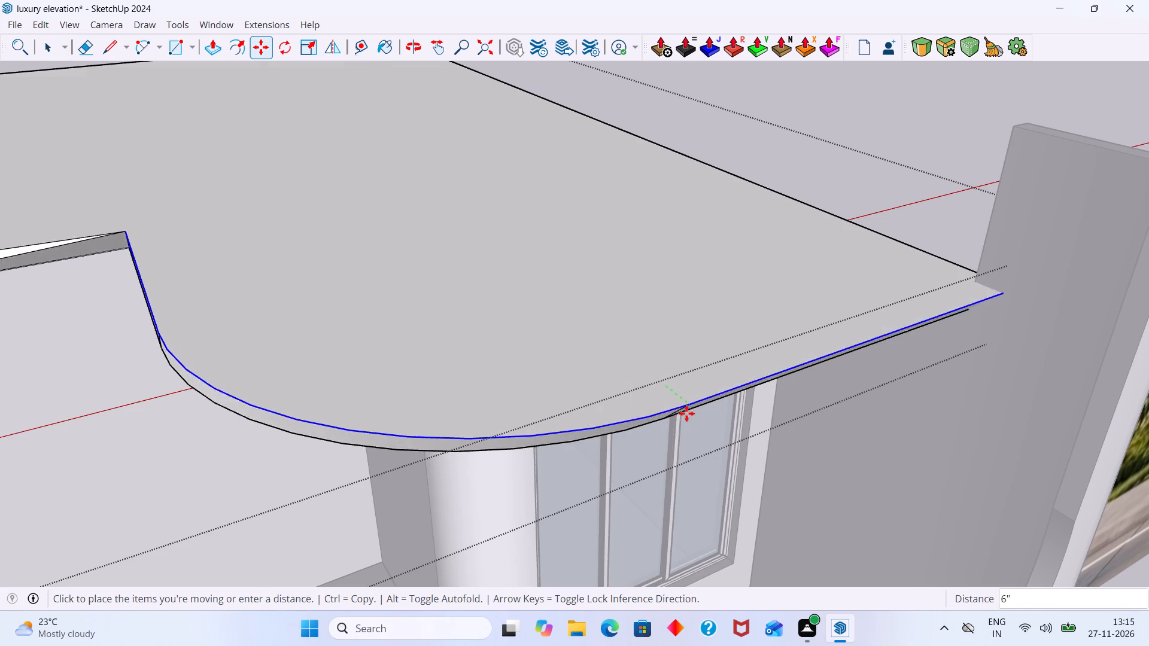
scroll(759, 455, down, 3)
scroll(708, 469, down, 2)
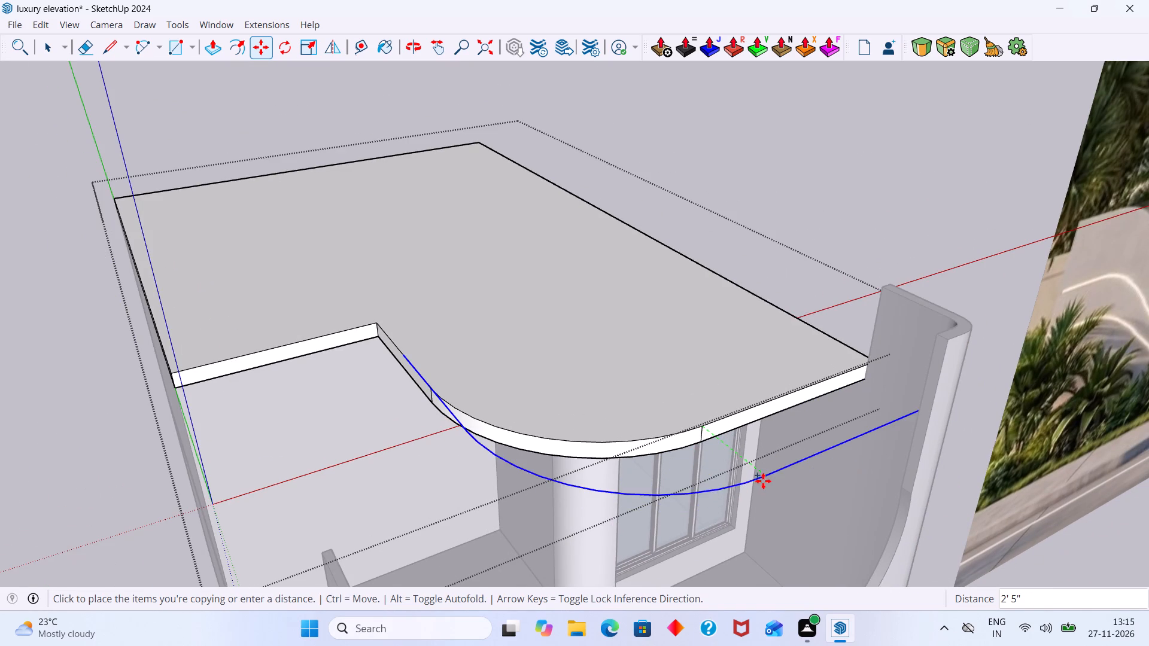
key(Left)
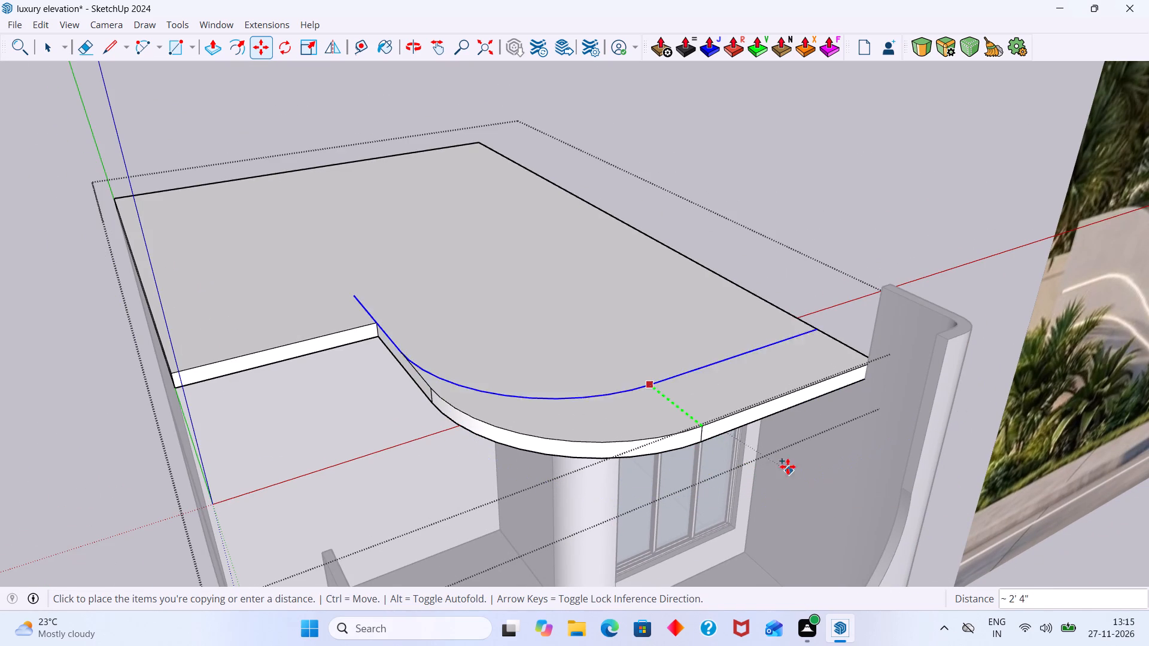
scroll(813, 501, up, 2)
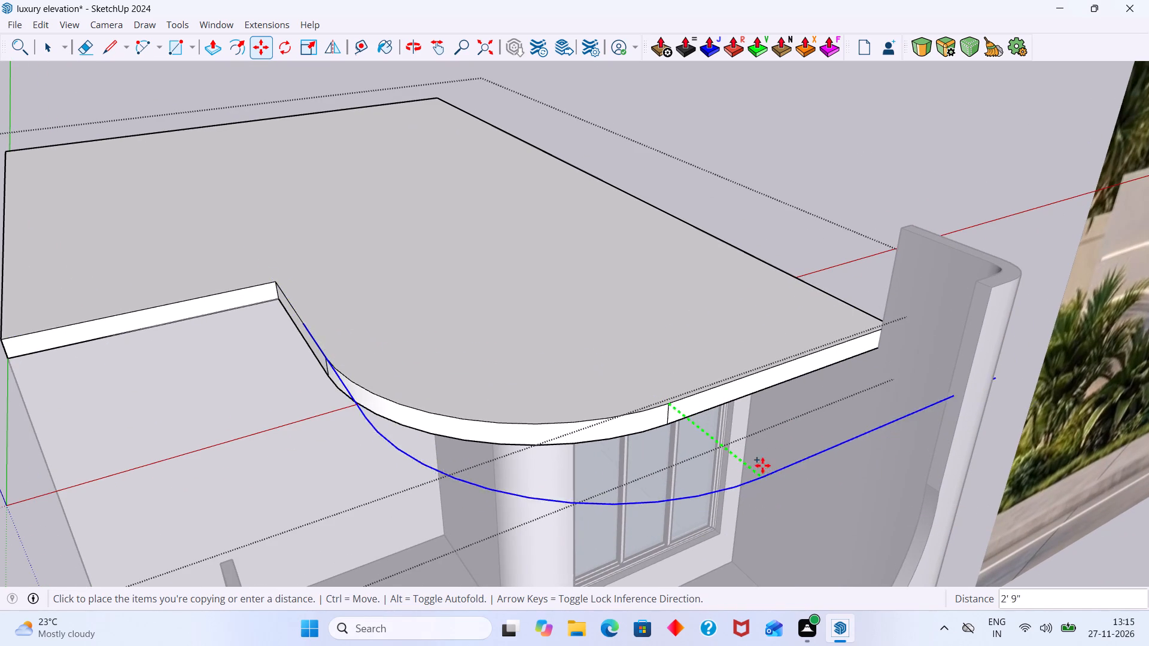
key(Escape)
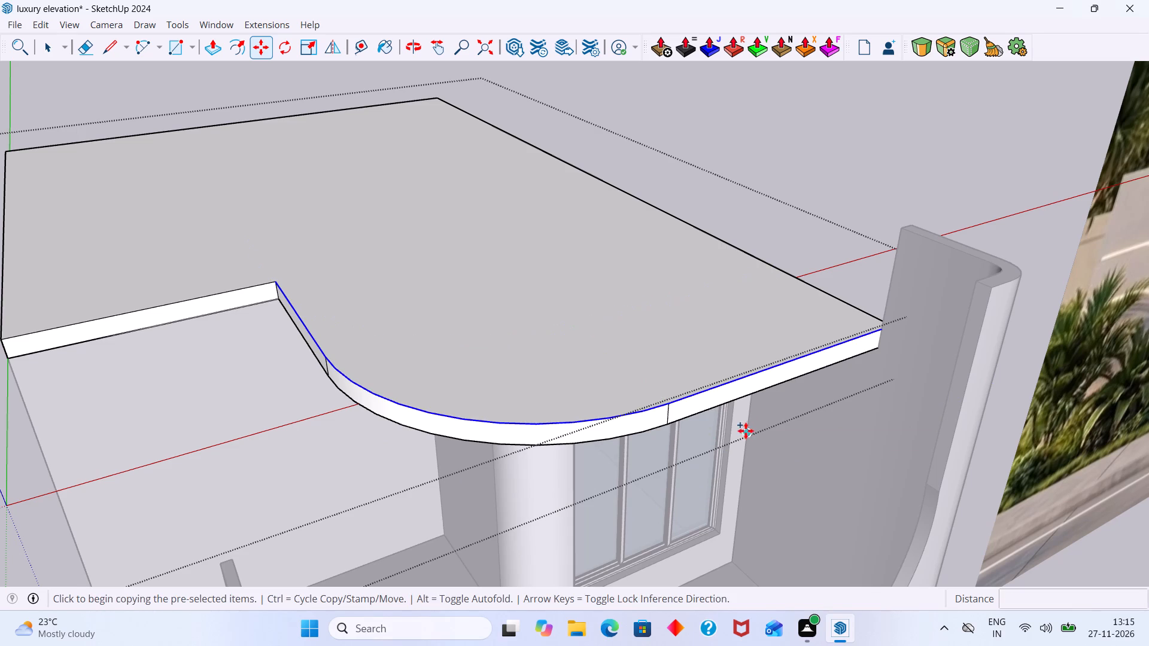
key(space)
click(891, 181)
Select the roof slab's curved front top edge together with the two straight top edges adjoining it.
scroll(518, 384, down, 9)
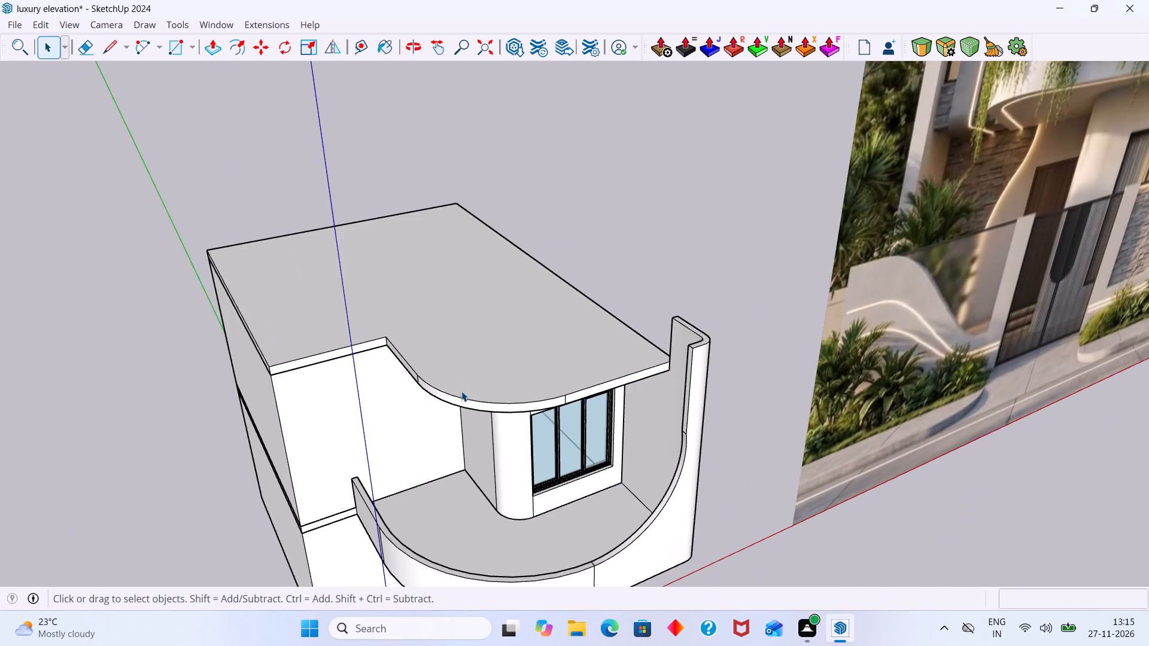
scroll(442, 379, up, 3)
middle_drag(445, 376, 414, 446)
scroll(403, 439, up, 12)
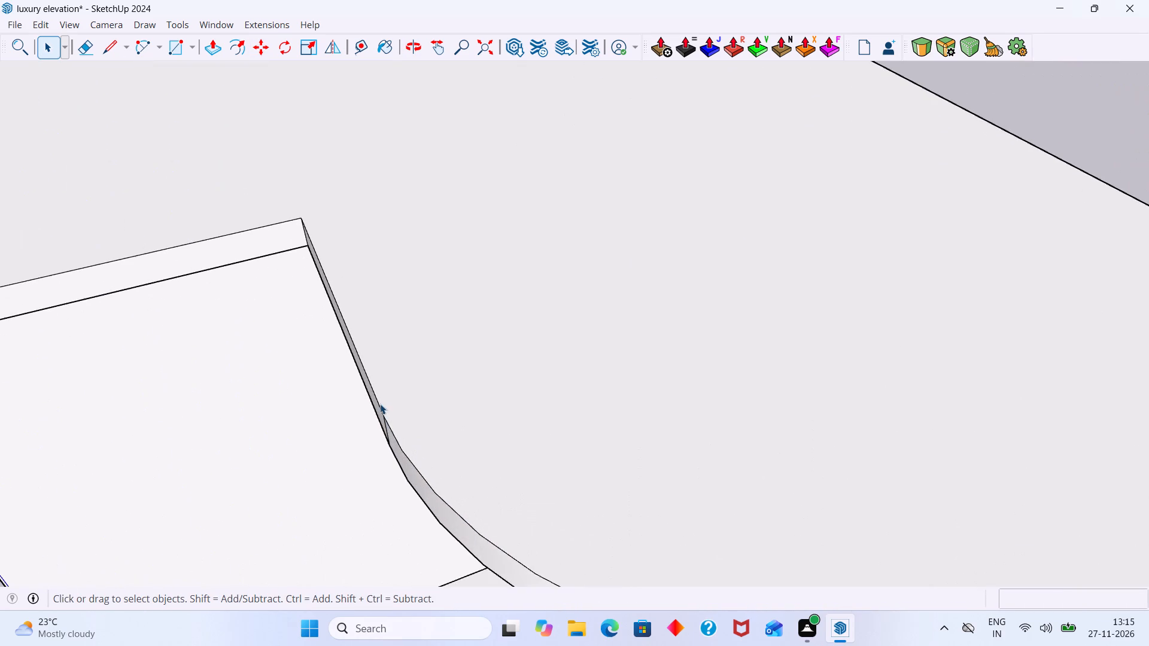
click(379, 403)
double_click(415, 395)
double_click(391, 401)
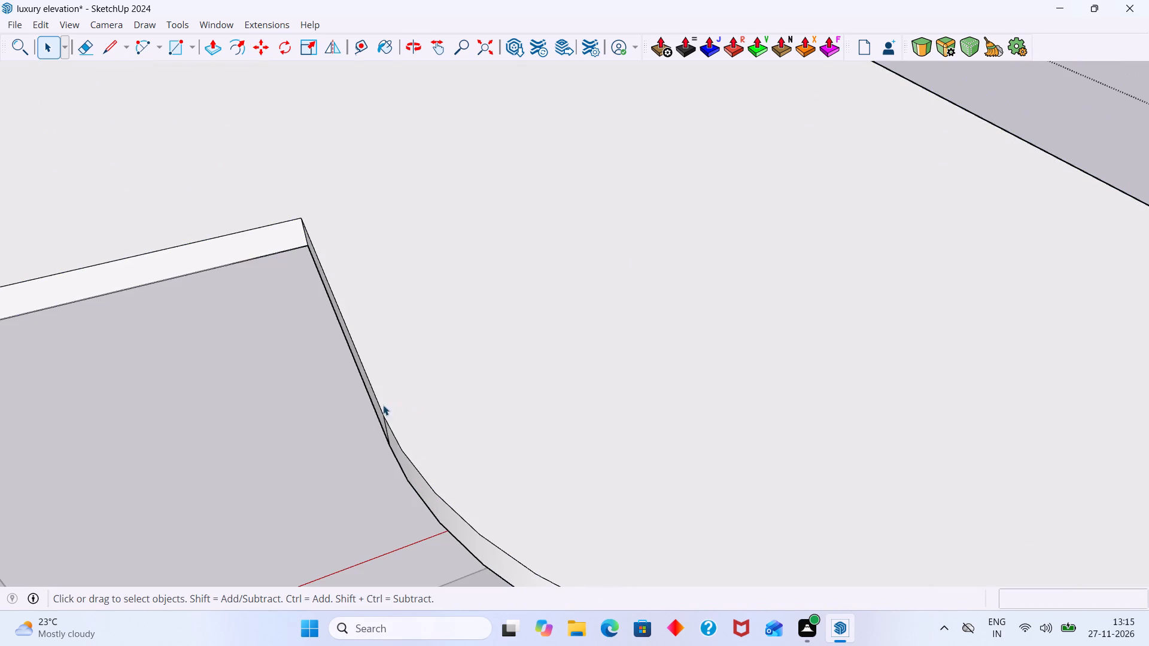
click(381, 408)
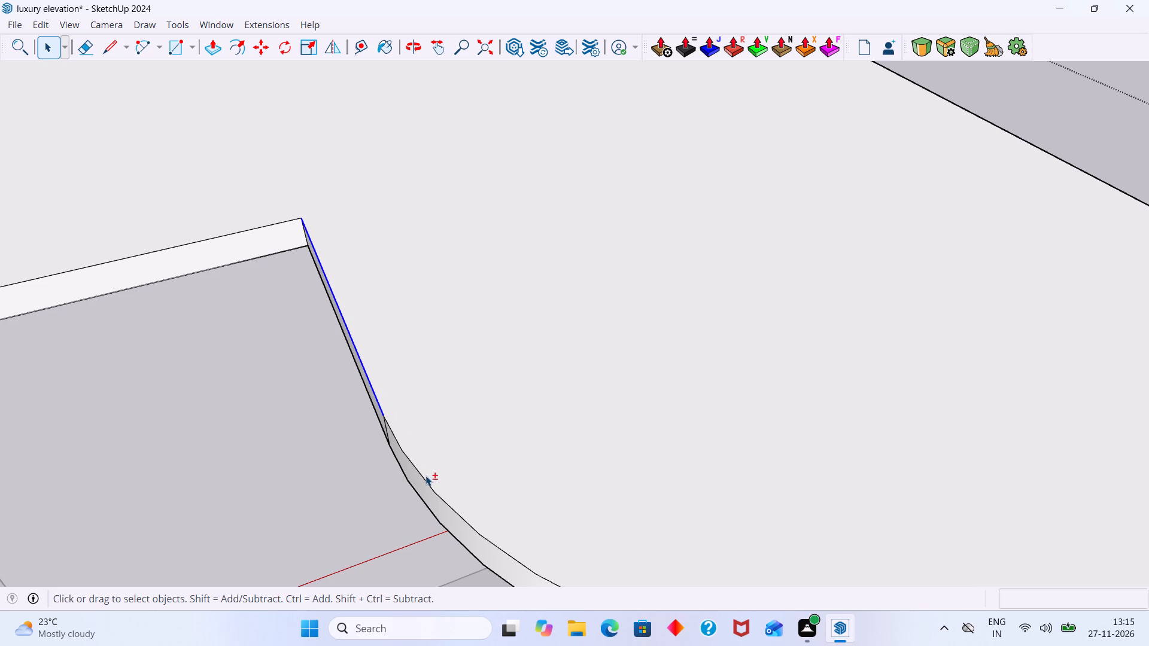
shift+click(425, 476)
shift+scroll(480, 462, down, 8)
shift+scroll(764, 493, up, 6)
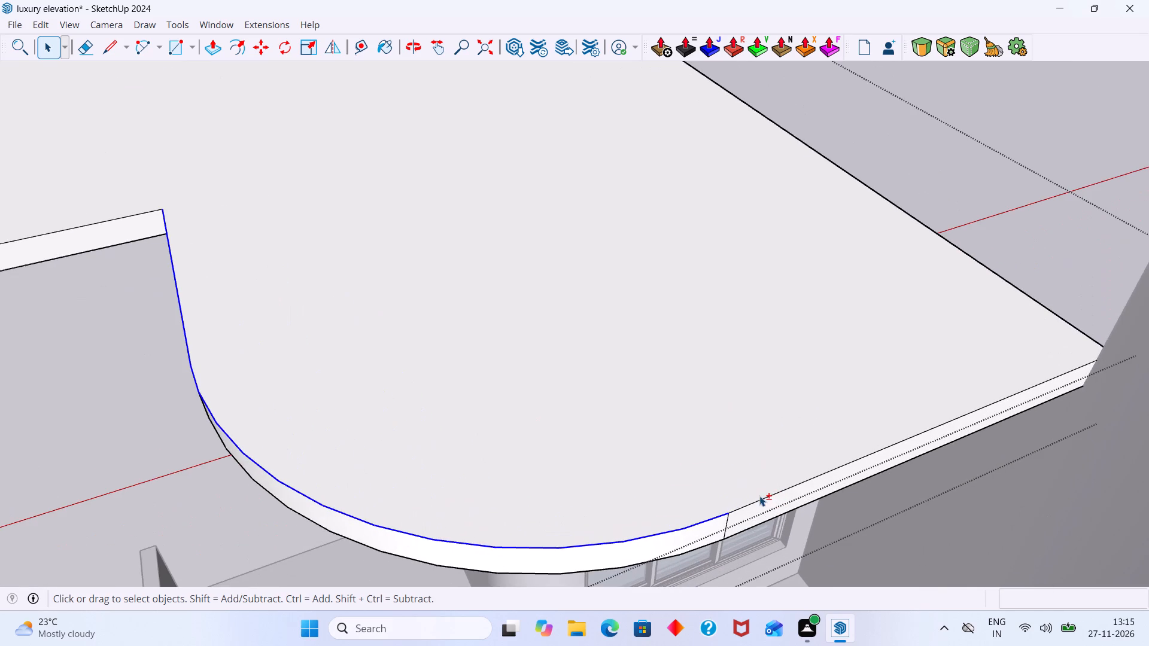
shift+click(761, 501)
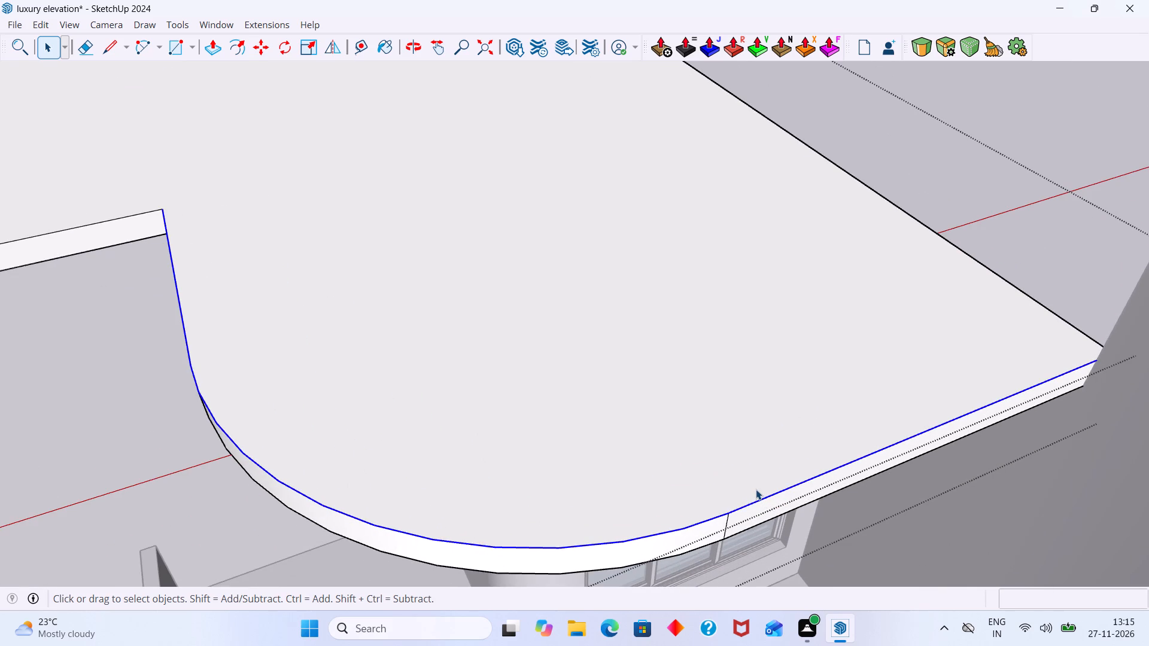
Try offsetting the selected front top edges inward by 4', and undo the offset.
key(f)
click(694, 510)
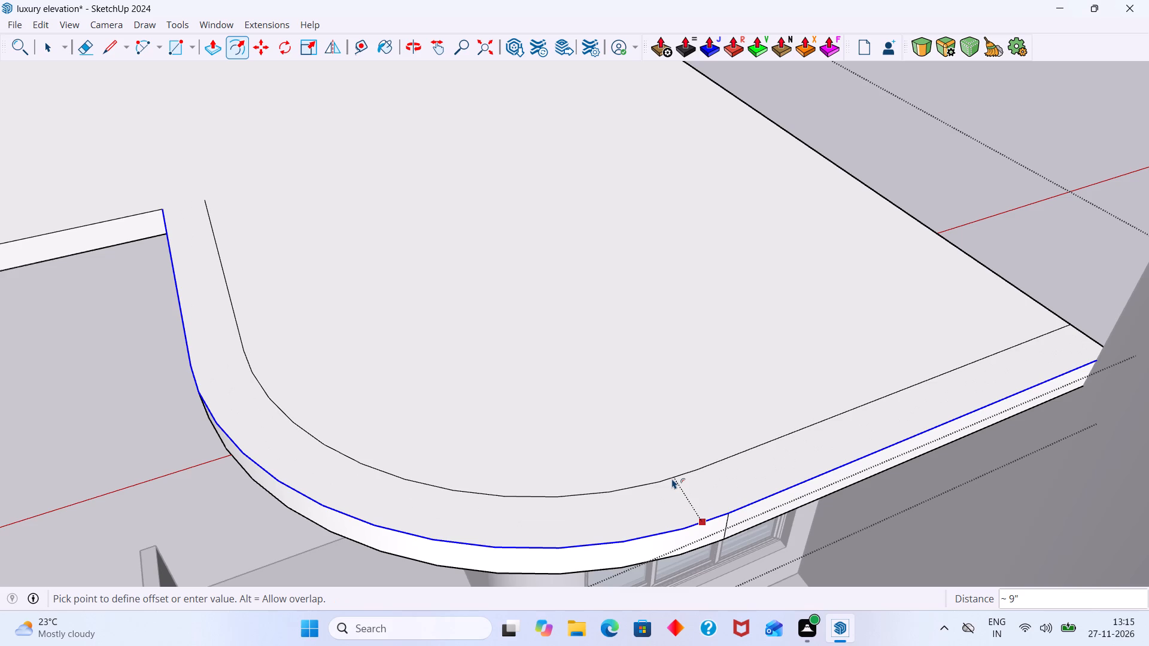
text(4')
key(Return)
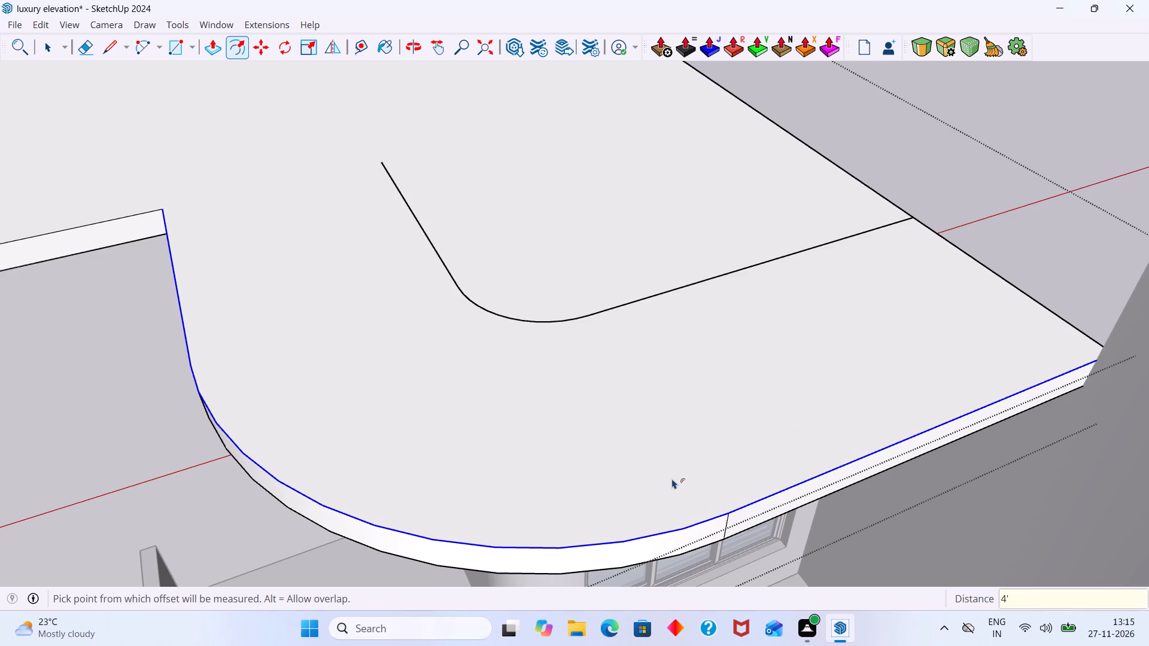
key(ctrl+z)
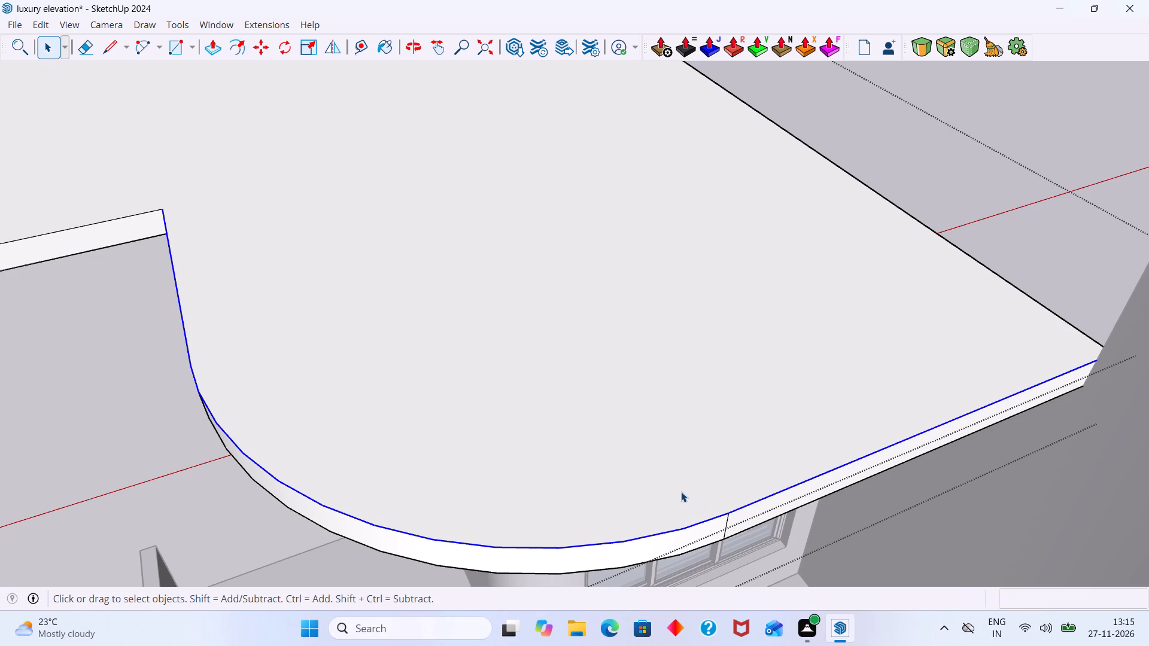
Offset the selected front top edges inward by about 5" across the roof slab's top face.
key(f)
click(682, 516)
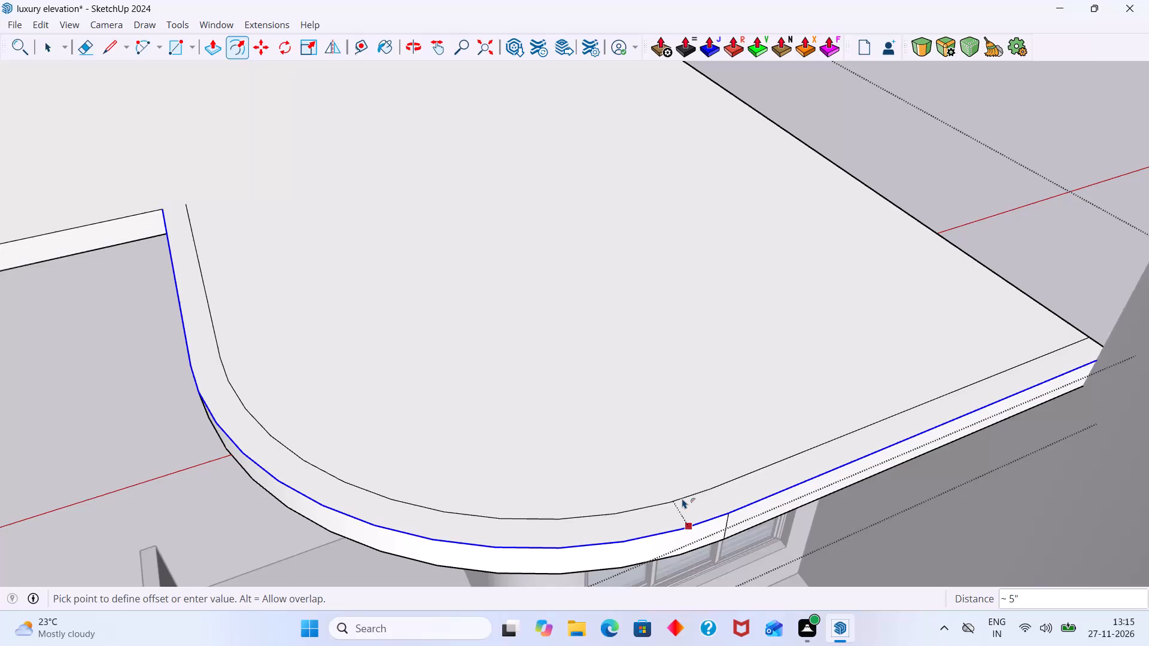
click(682, 498)
key(space)
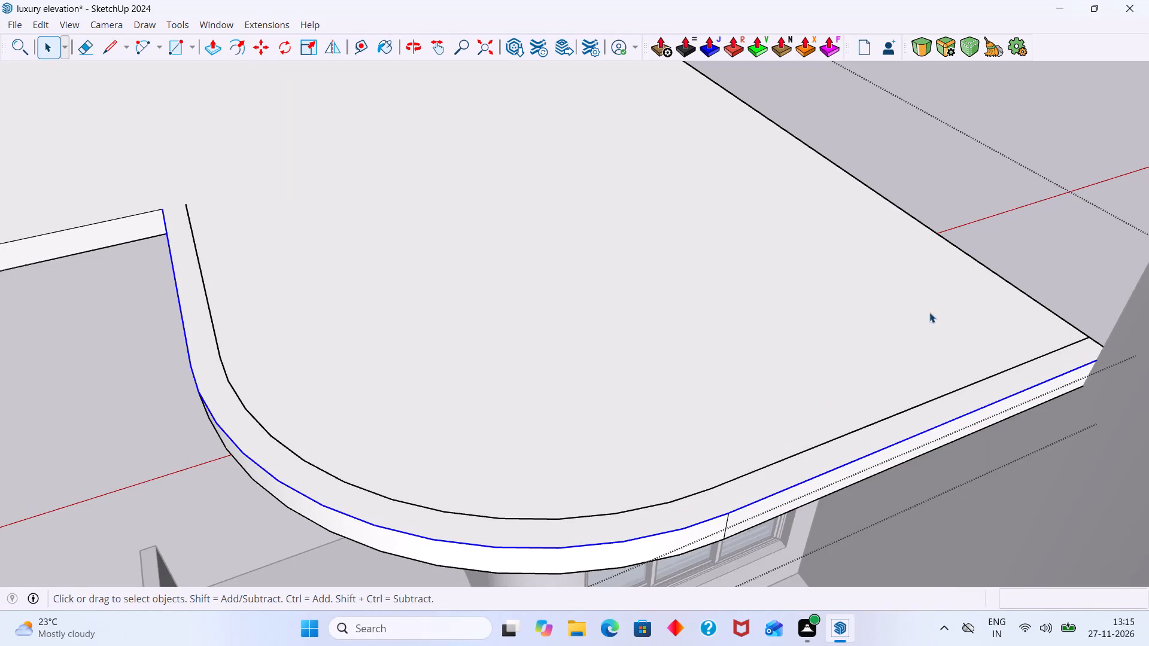
click(1023, 254)
Draw a closing line from the slab's recessed corner to the free end of the offset edge.
scroll(814, 349, down, 8)
scroll(463, 328, up, 6)
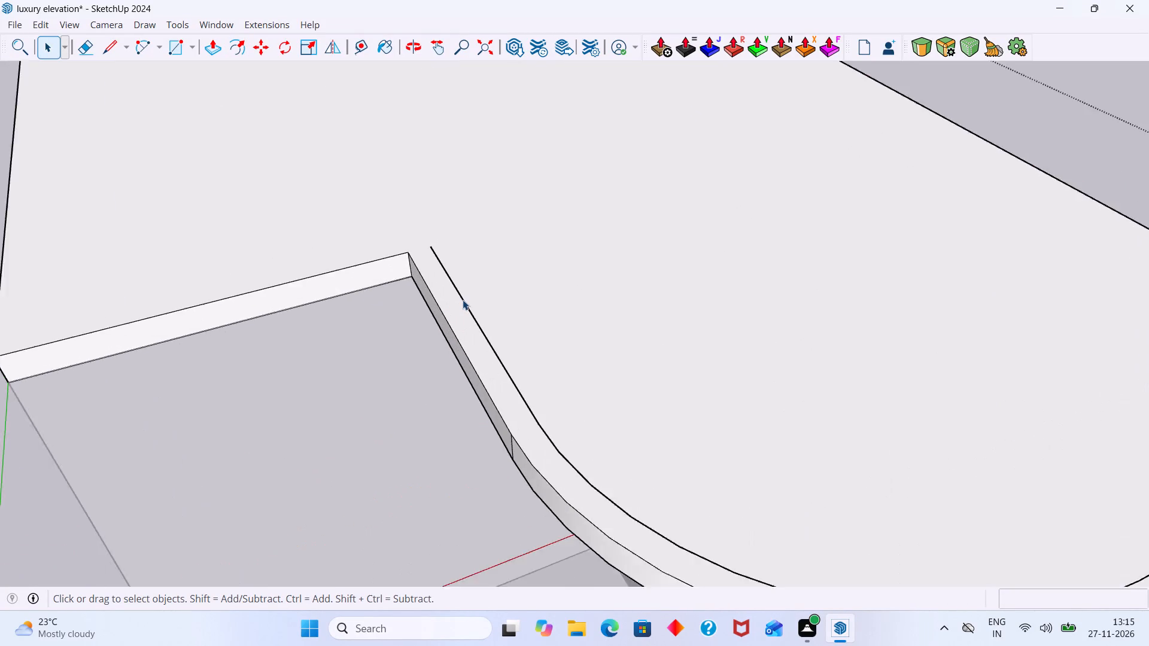
scroll(463, 300, up, 4)
double_click(507, 281)
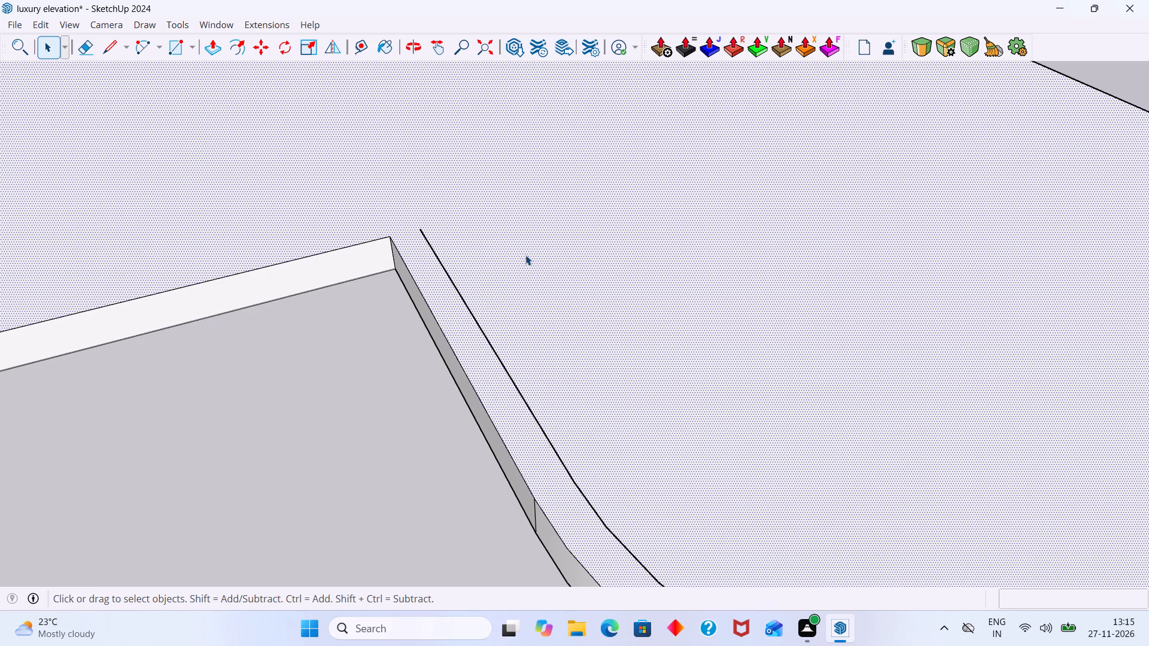
key(l)
click(392, 235)
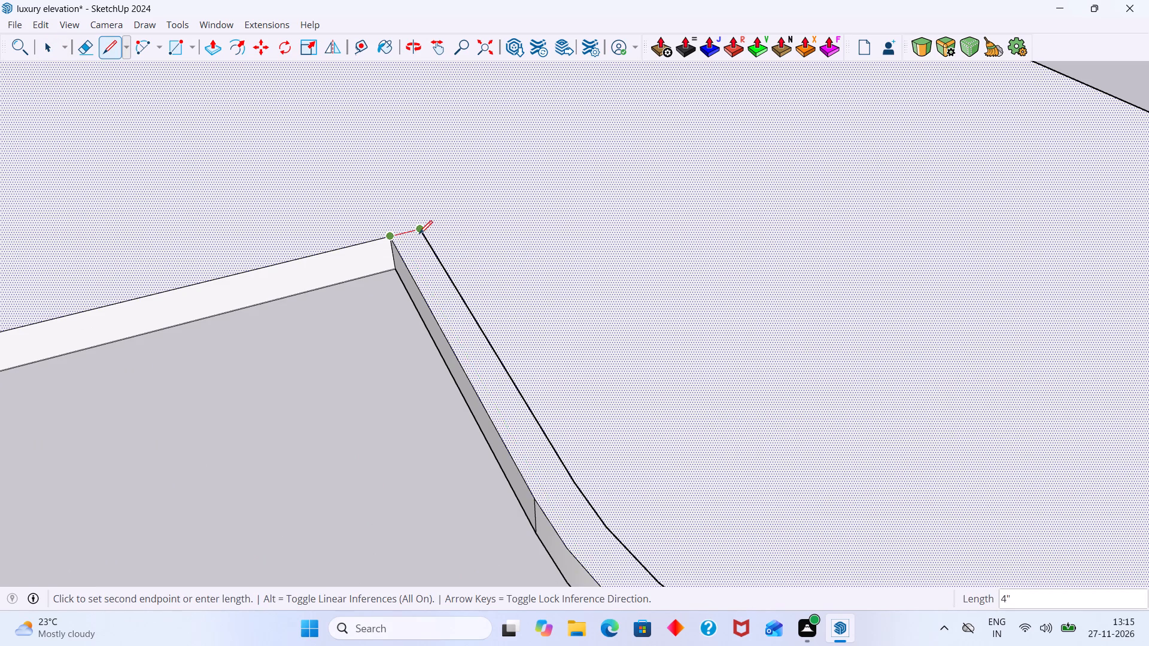
click(420, 231)
key(space)
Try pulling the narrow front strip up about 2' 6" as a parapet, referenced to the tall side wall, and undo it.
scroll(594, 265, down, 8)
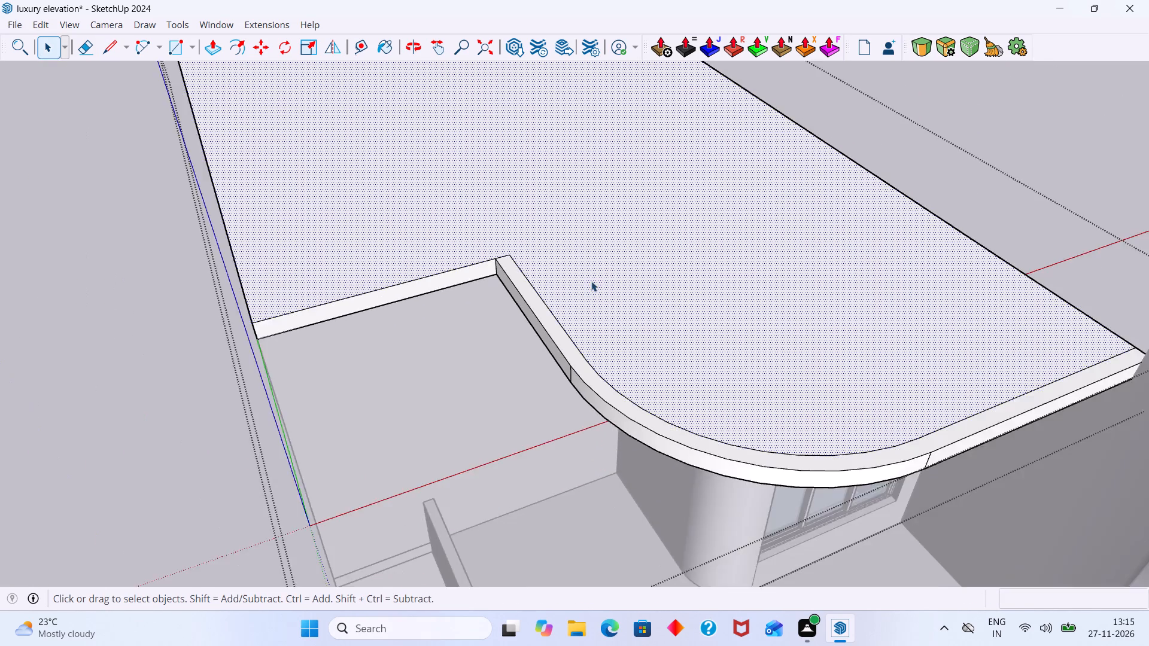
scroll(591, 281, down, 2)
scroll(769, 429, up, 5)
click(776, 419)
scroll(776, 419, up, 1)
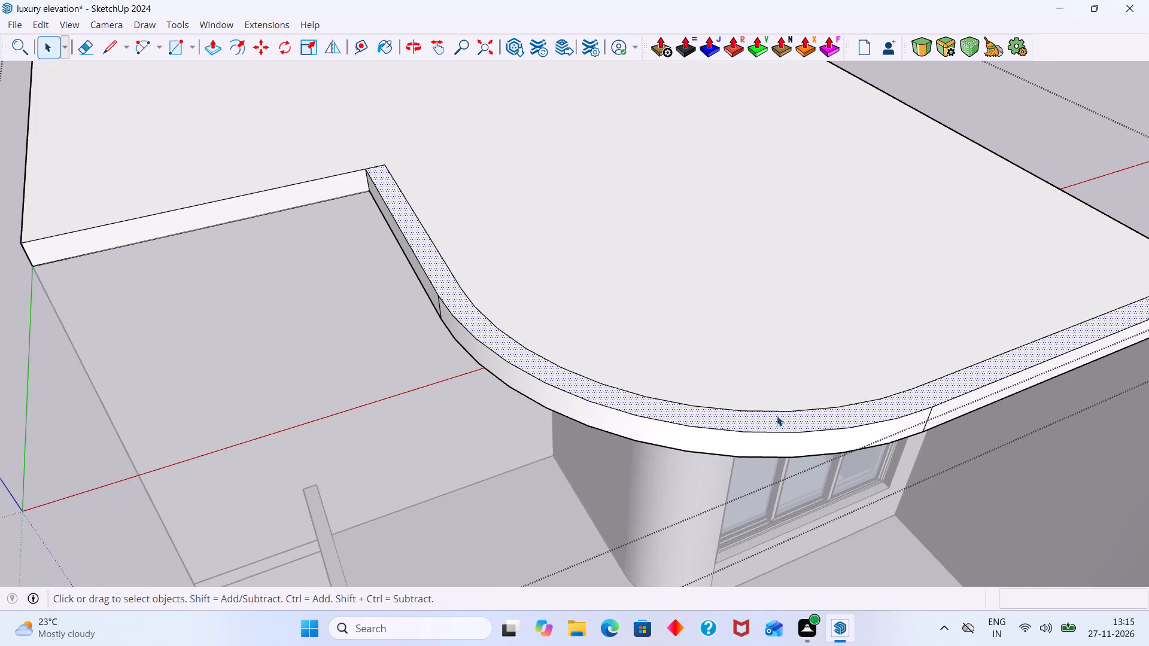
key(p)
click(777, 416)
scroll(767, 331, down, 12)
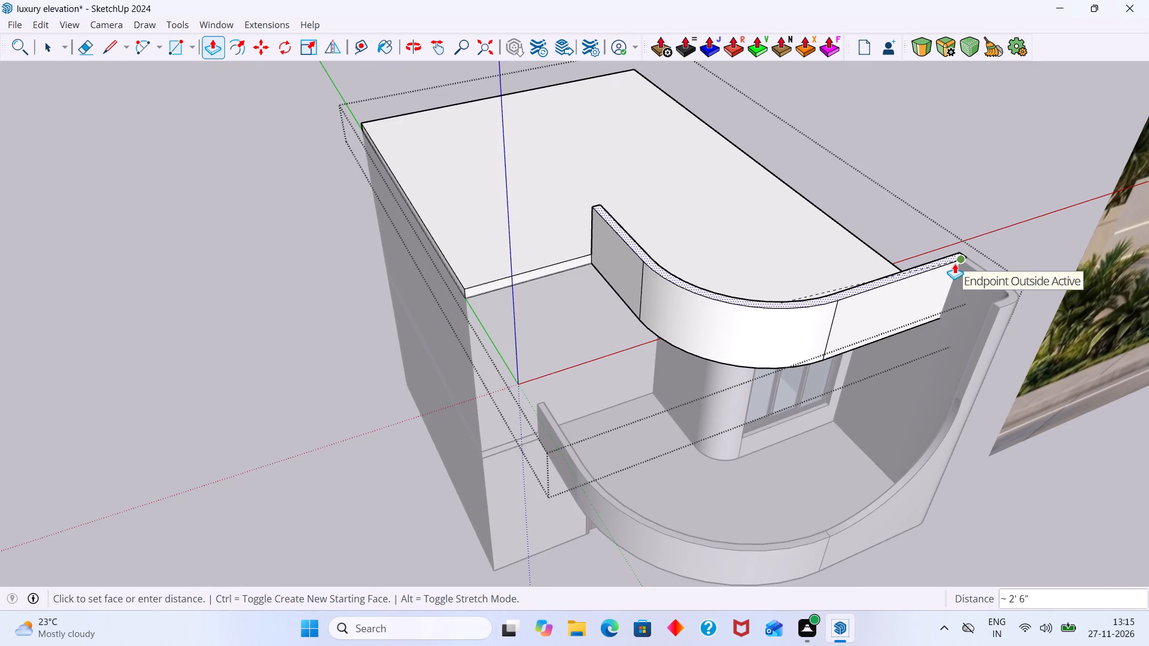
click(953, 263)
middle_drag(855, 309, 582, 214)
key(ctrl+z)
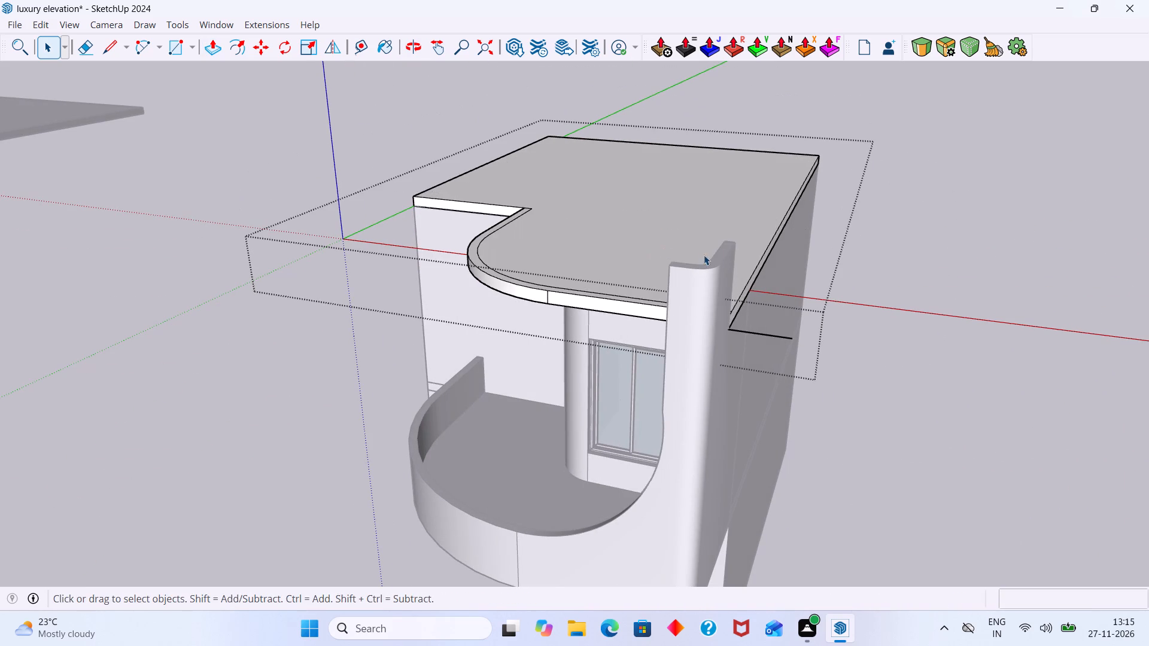
Draw a short diagonal line across the front strip's end beside the tall side wall, from its outer corner to its inner edge.
middle_drag(699, 273, 901, 359)
scroll(744, 324, up, 2)
middle_drag(787, 320, 712, 291)
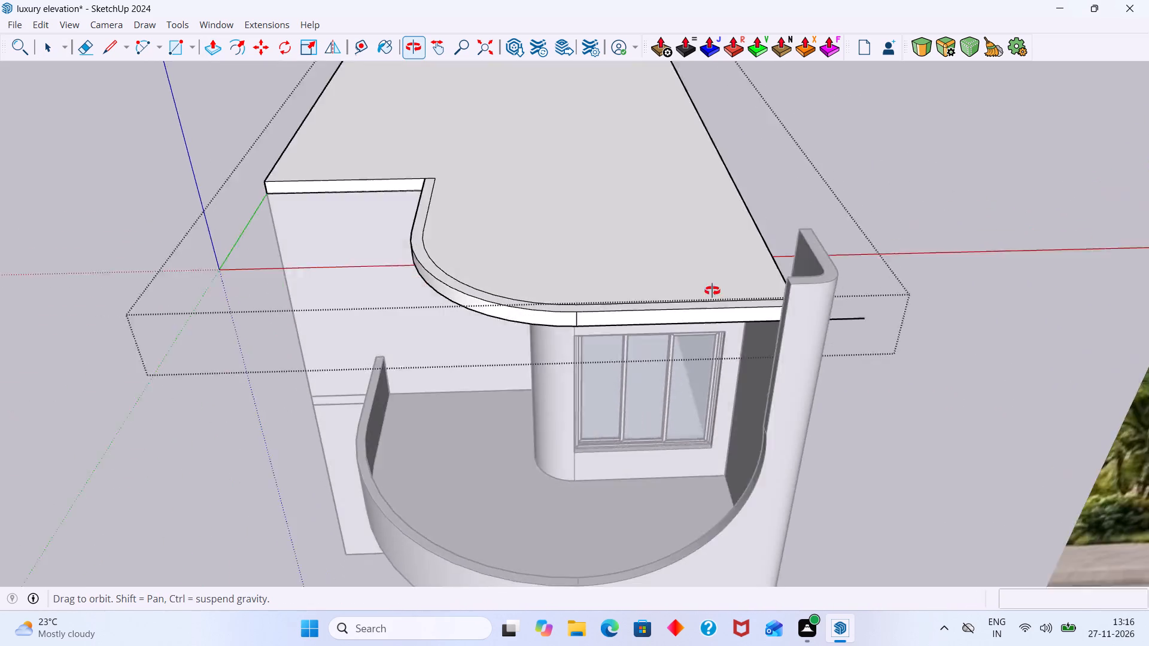
middle_drag(712, 291, 829, 367)
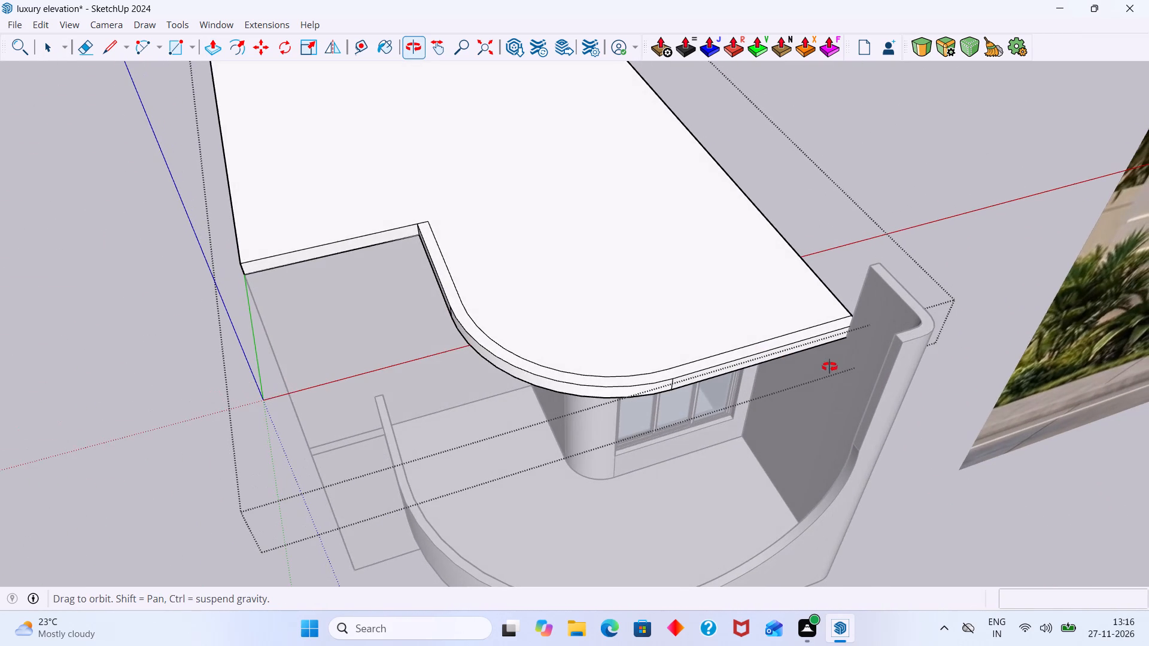
middle_drag(829, 367, 830, 367)
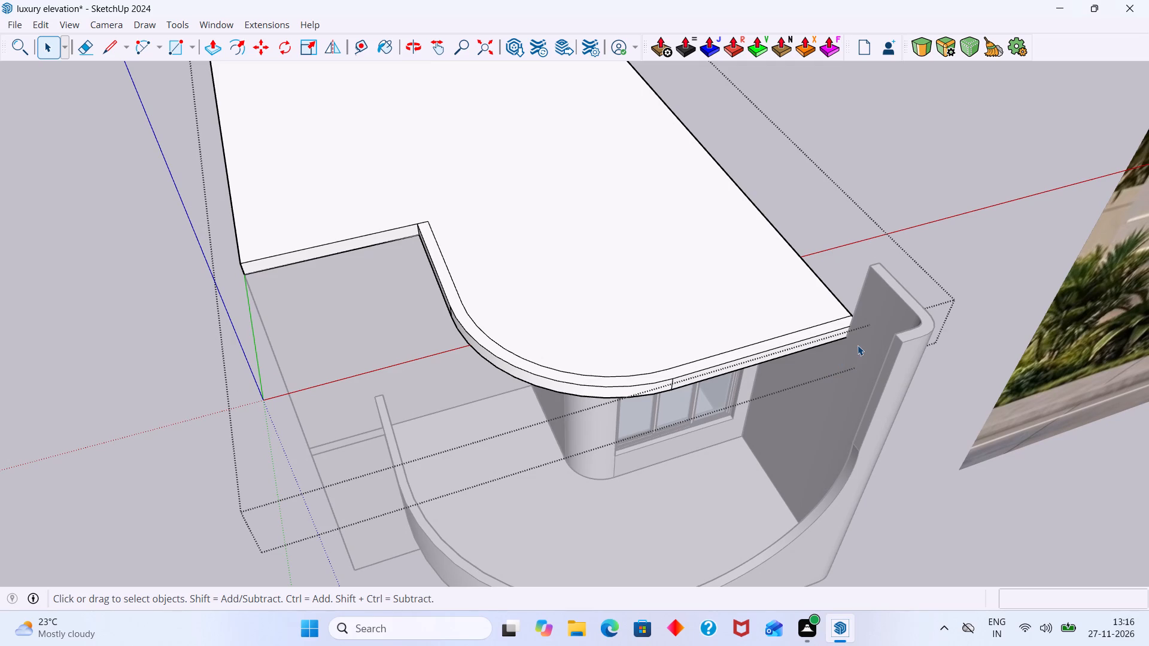
key(l)
scroll(871, 326, up, 13)
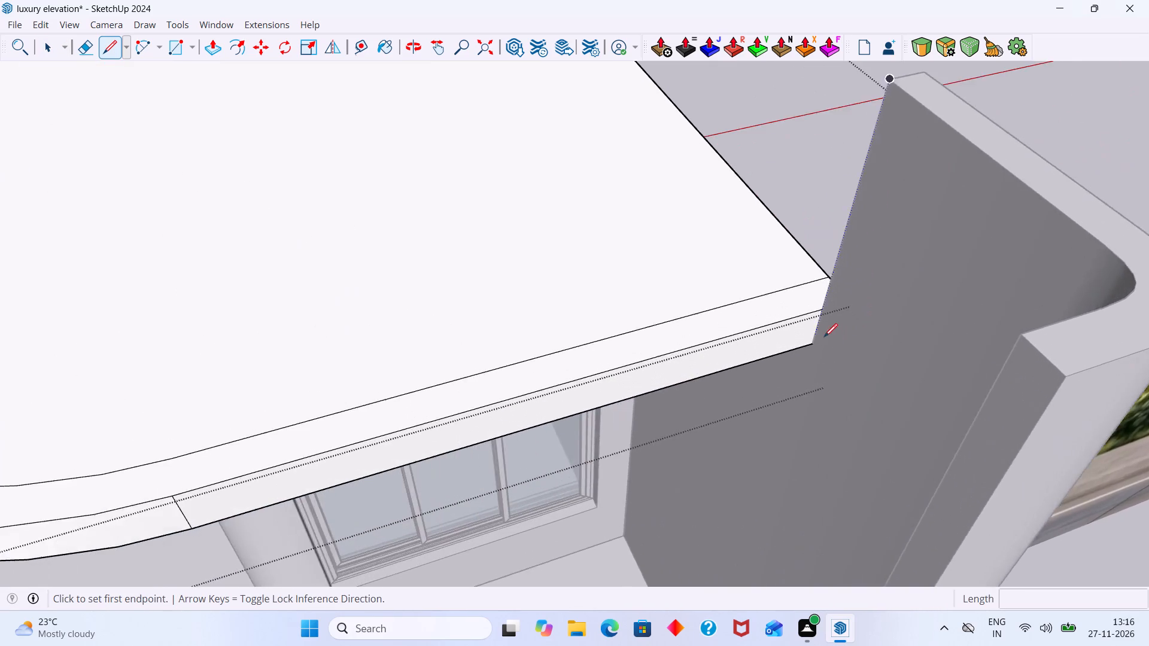
scroll(824, 337, up, 2)
middle_drag(769, 296, 736, 251)
key(space)
double_click(767, 230)
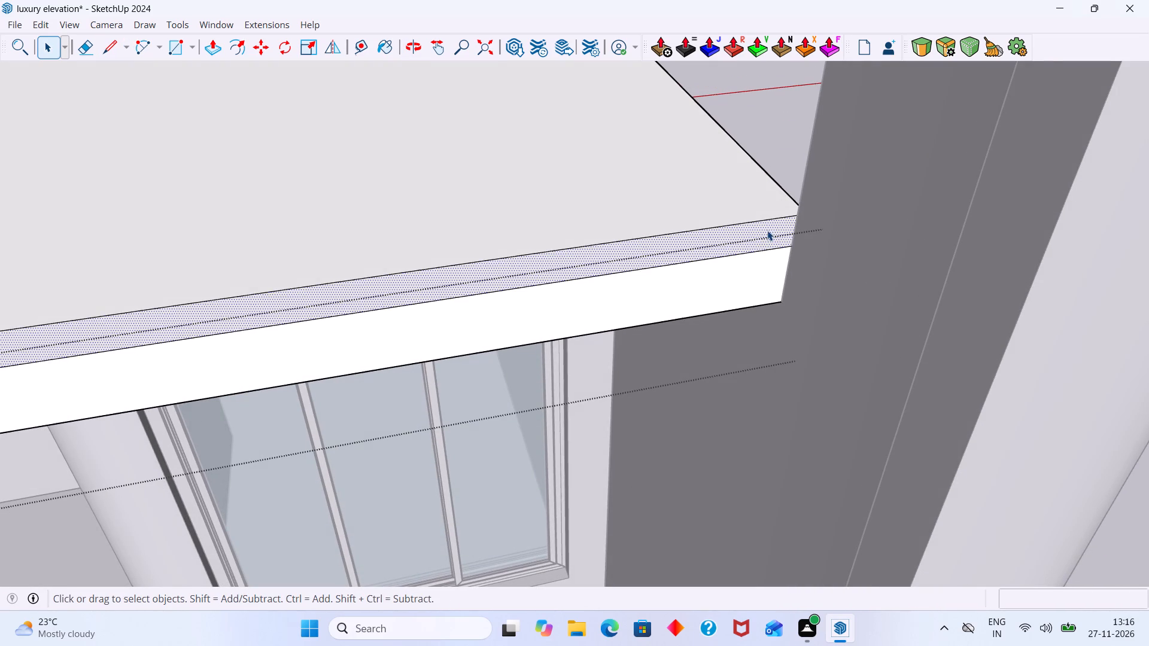
click(764, 238)
key(l)
click(791, 246)
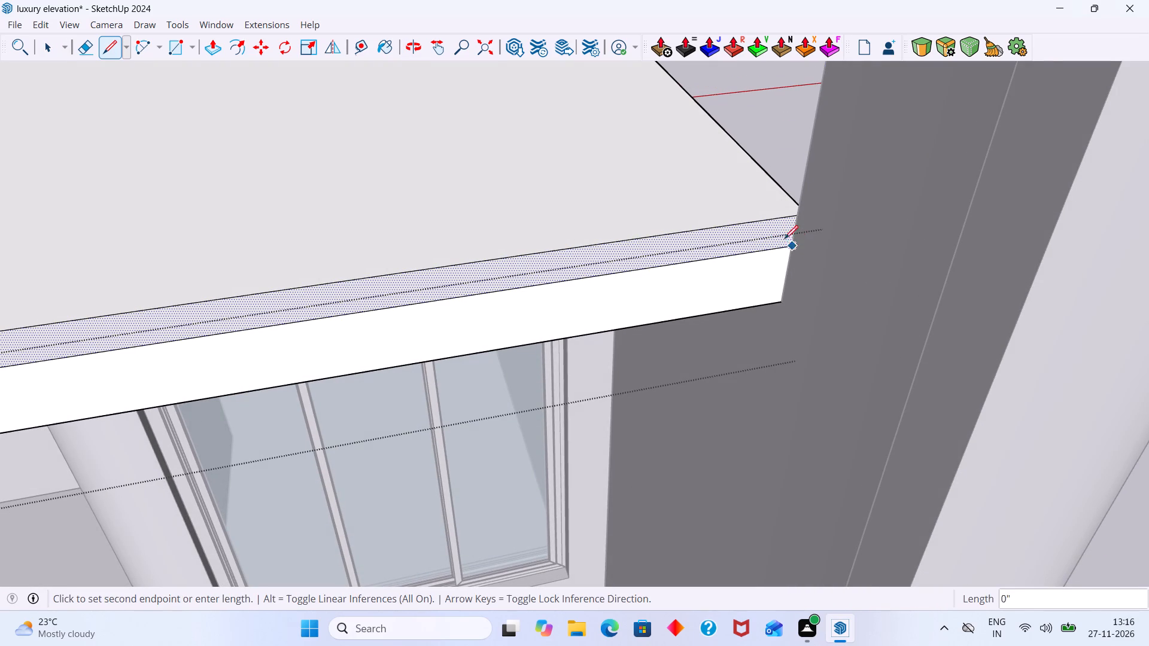
click(767, 220)
key(space)
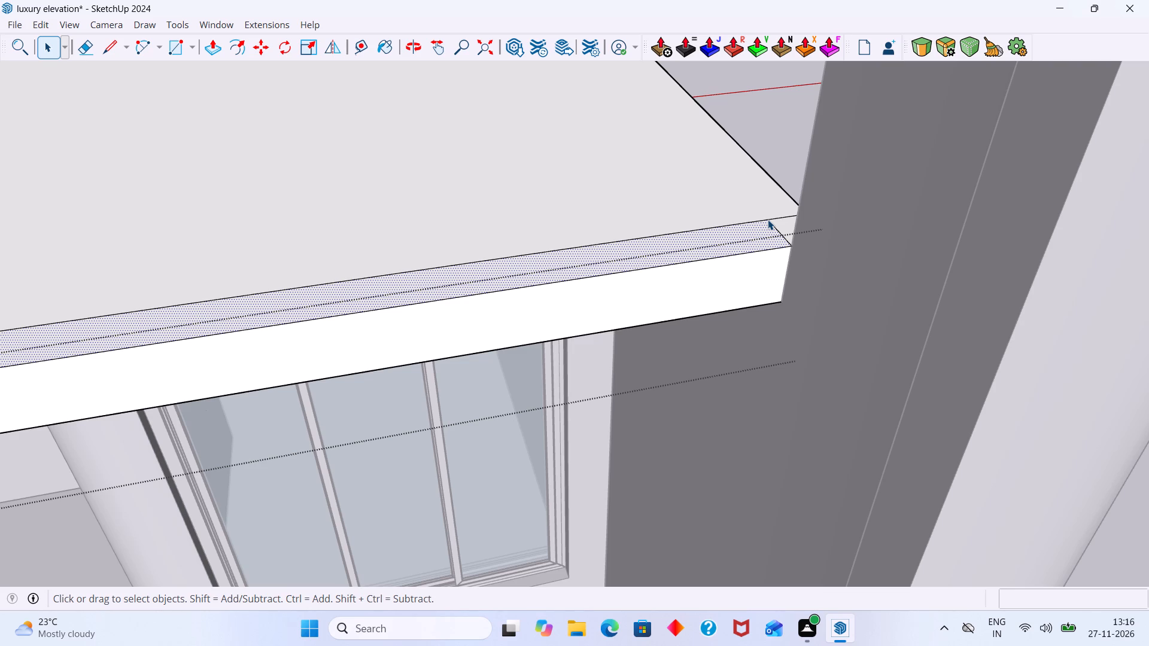
scroll(689, 225, down, 14)
click(908, 233)
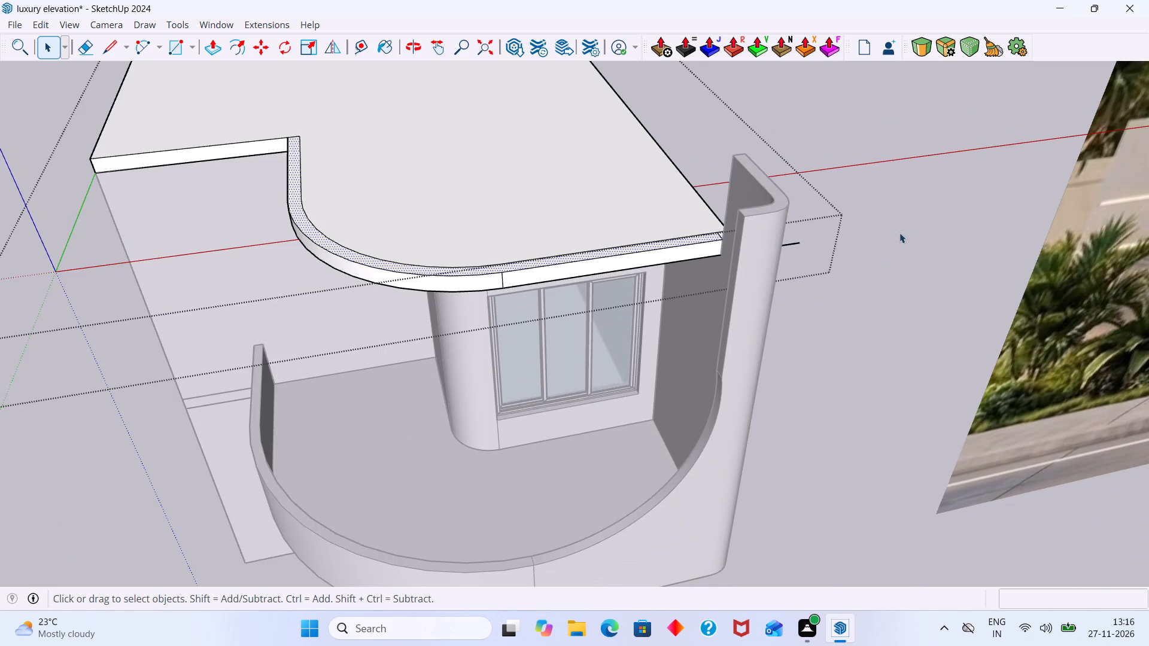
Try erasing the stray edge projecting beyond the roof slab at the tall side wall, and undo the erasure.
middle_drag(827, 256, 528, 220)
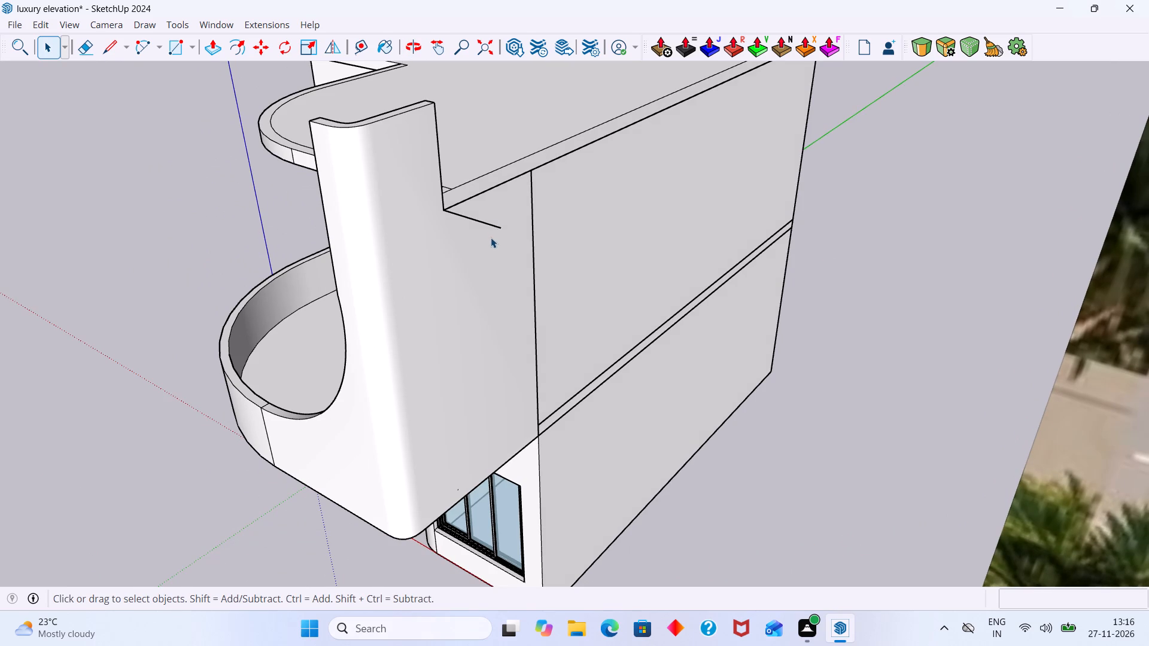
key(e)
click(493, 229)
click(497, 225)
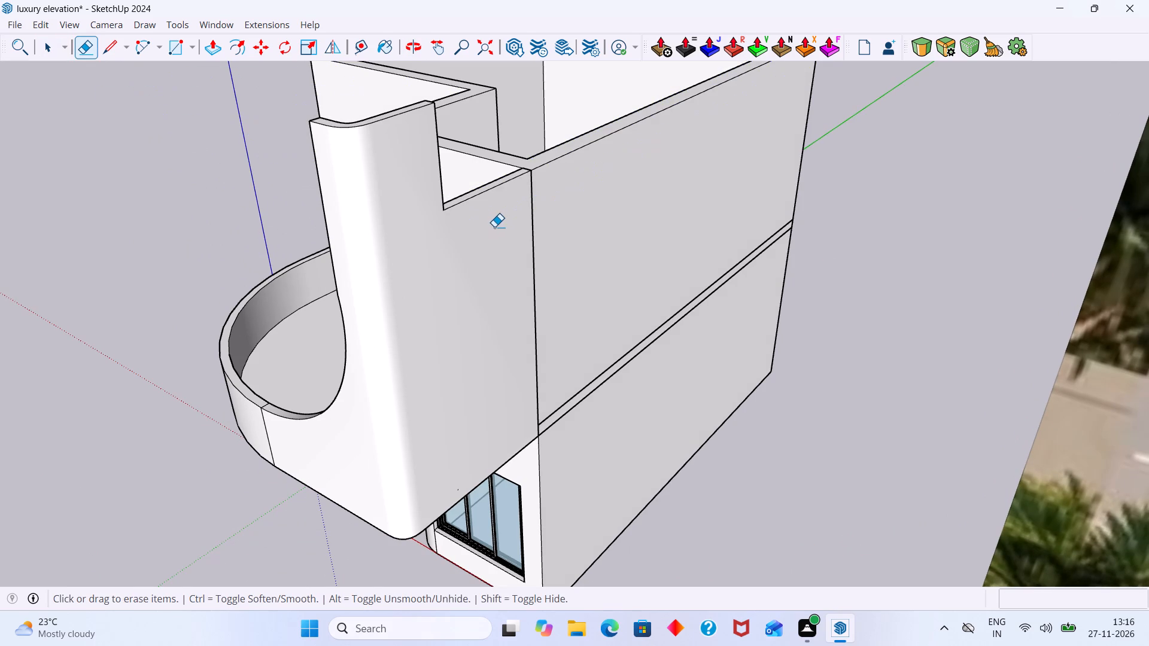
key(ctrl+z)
Open the roof slab group and erase only the stray edge projecting beyond the slab at the tall side wall.
triple_click(494, 228)
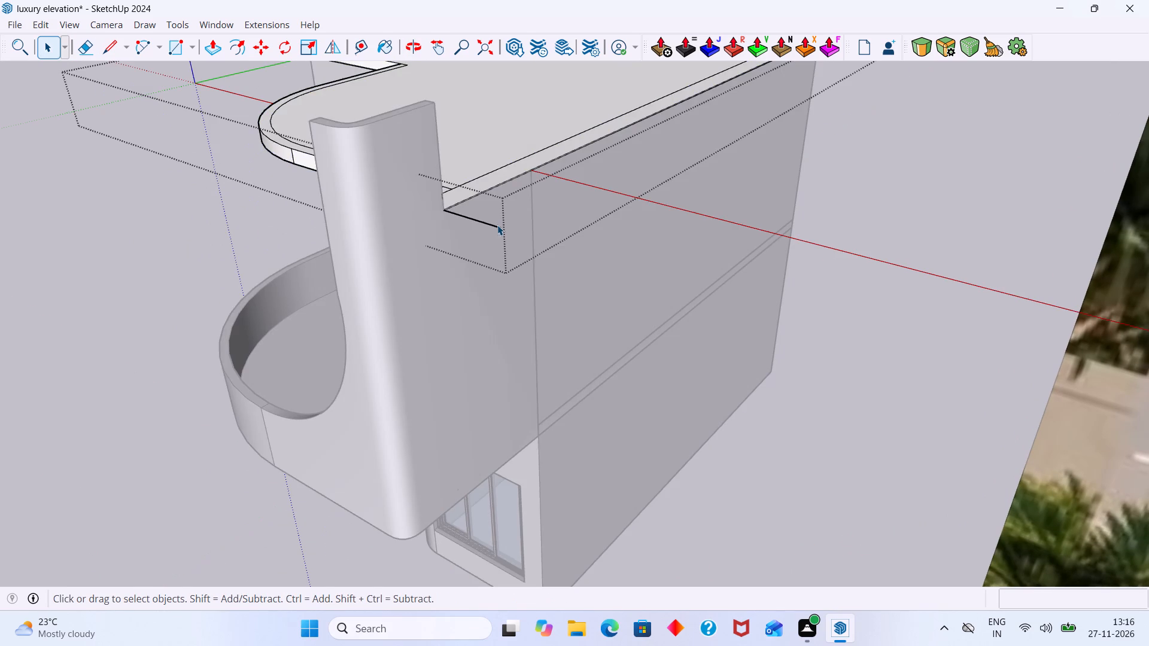
click(497, 225)
click(494, 227)
key(e)
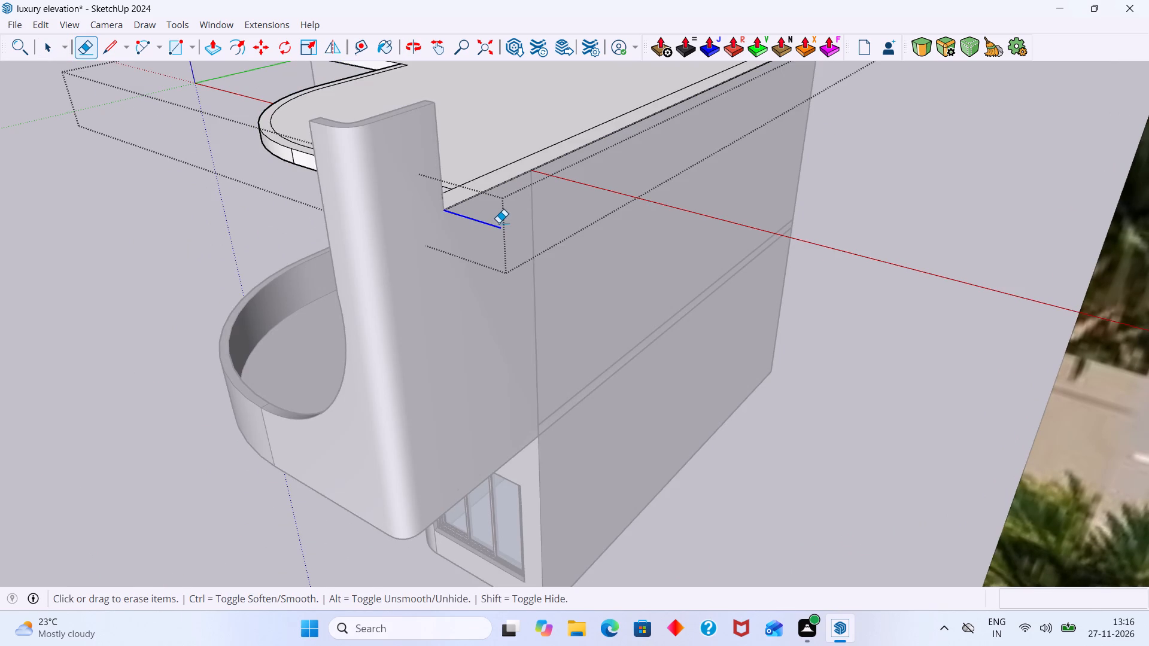
drag(498, 223, 494, 229)
key(space)
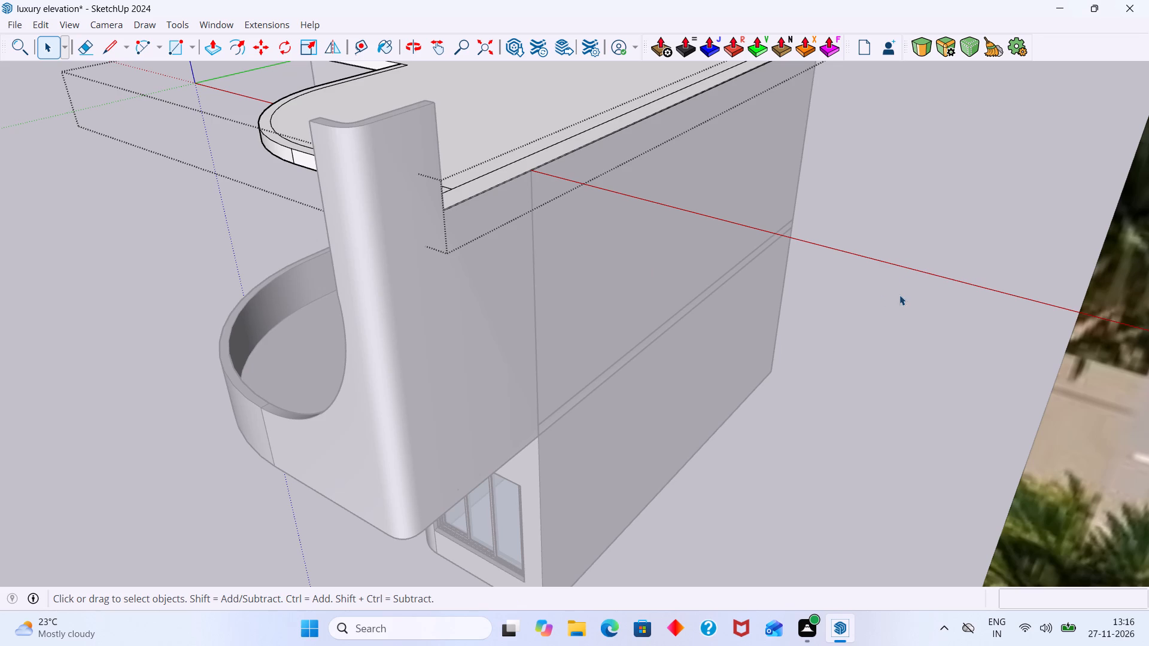
click(899, 296)
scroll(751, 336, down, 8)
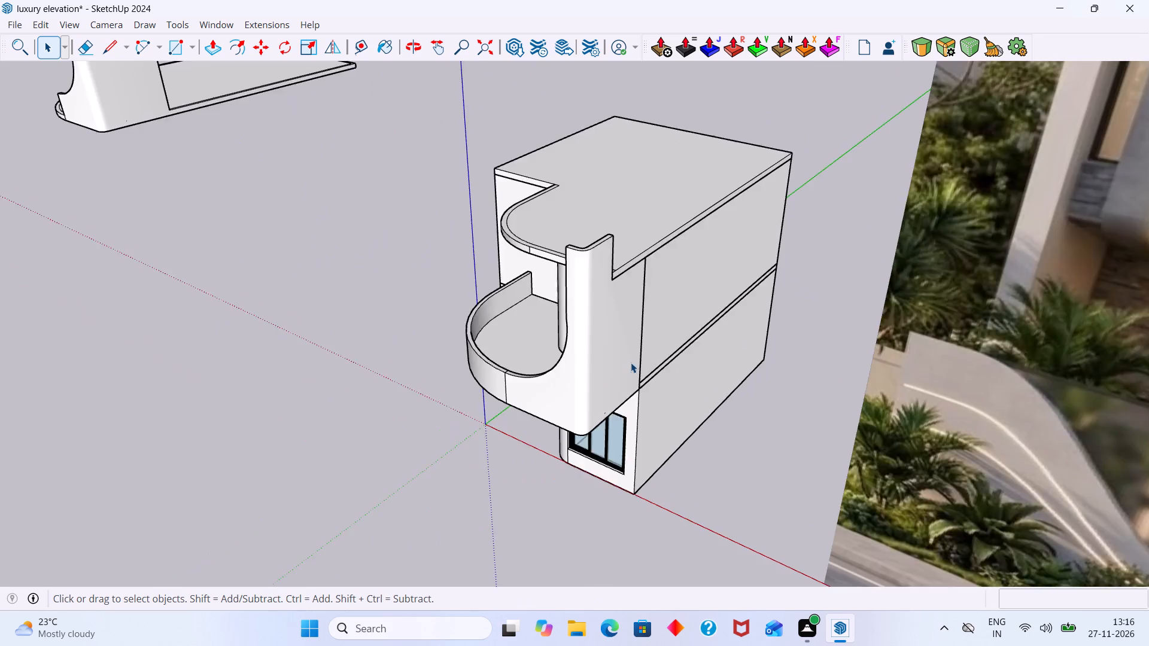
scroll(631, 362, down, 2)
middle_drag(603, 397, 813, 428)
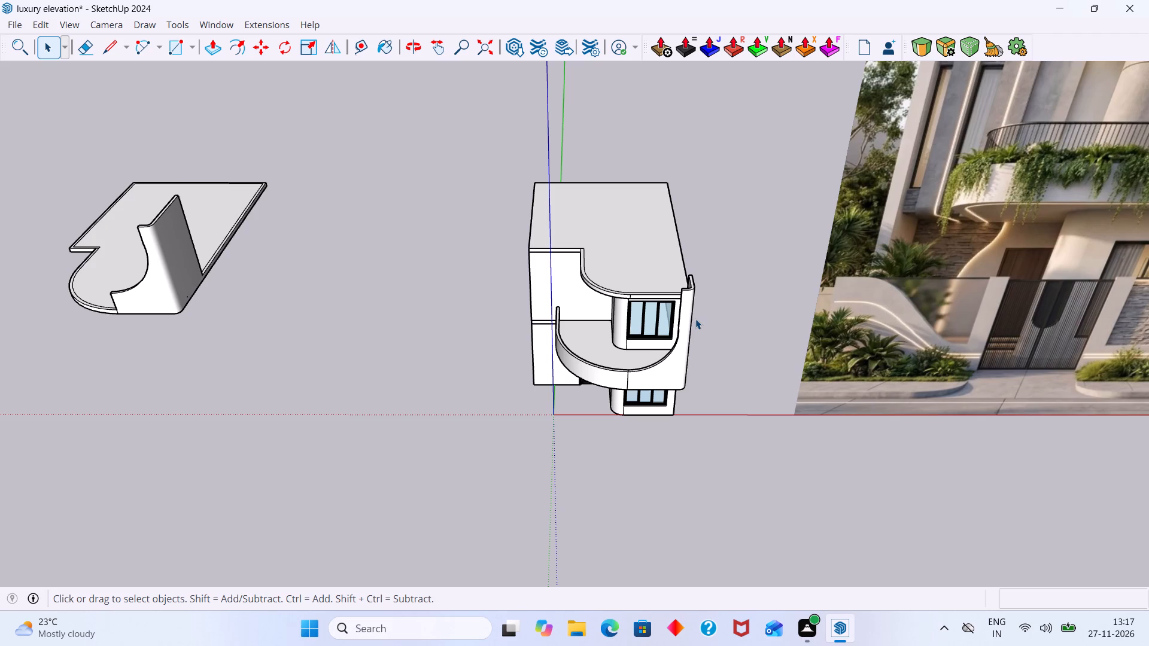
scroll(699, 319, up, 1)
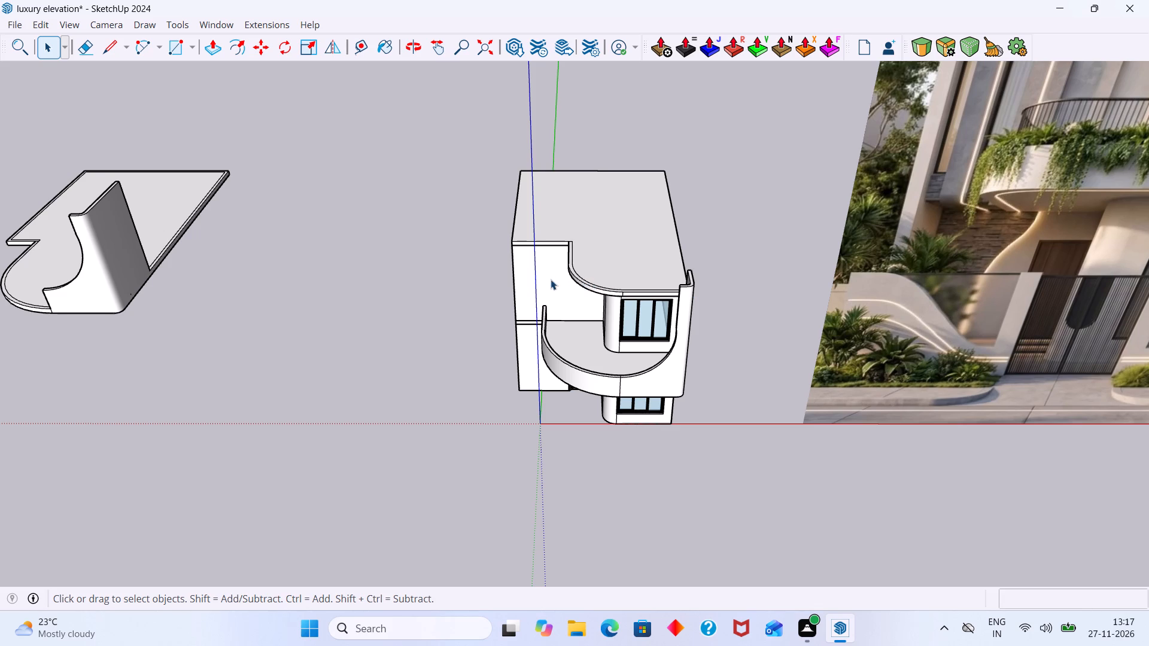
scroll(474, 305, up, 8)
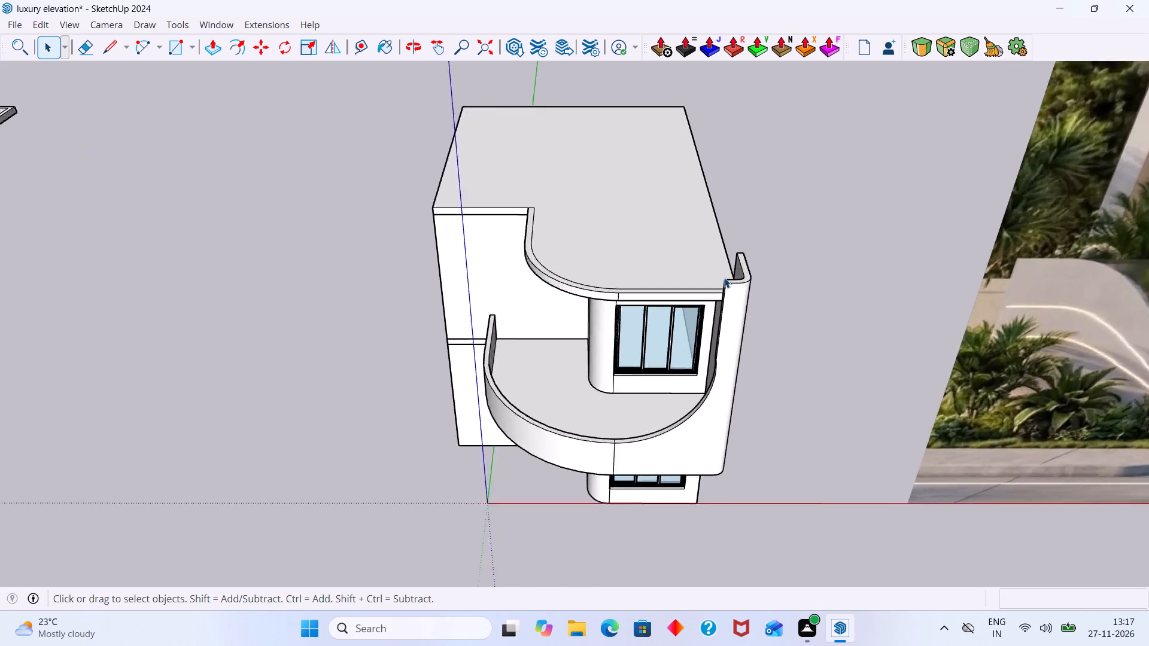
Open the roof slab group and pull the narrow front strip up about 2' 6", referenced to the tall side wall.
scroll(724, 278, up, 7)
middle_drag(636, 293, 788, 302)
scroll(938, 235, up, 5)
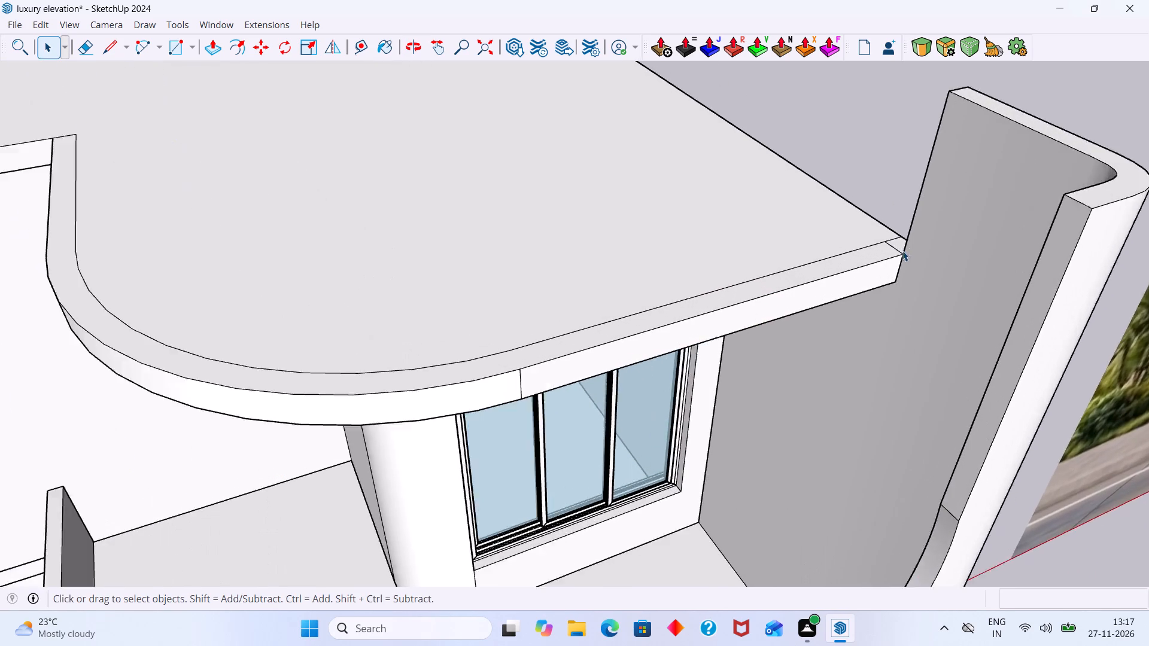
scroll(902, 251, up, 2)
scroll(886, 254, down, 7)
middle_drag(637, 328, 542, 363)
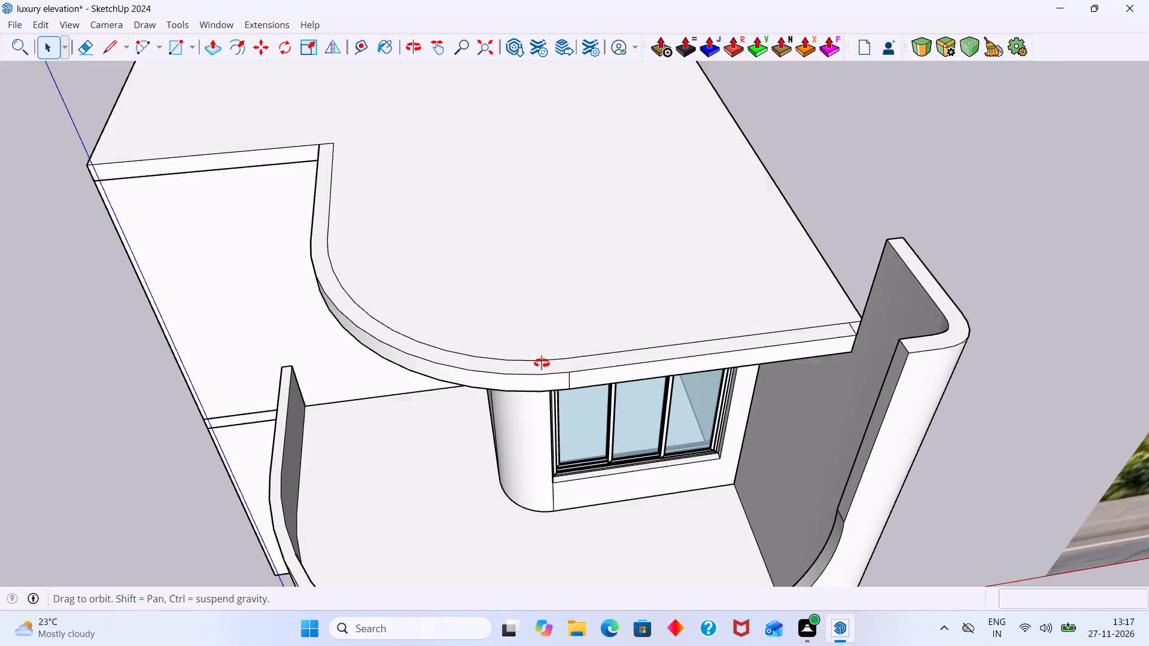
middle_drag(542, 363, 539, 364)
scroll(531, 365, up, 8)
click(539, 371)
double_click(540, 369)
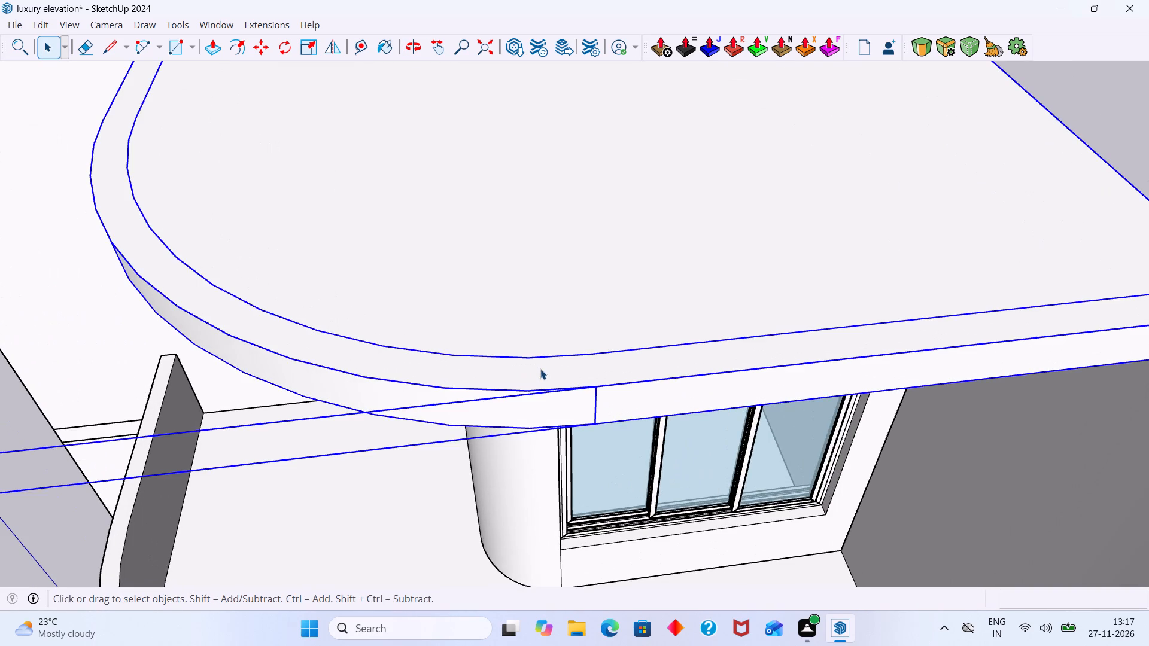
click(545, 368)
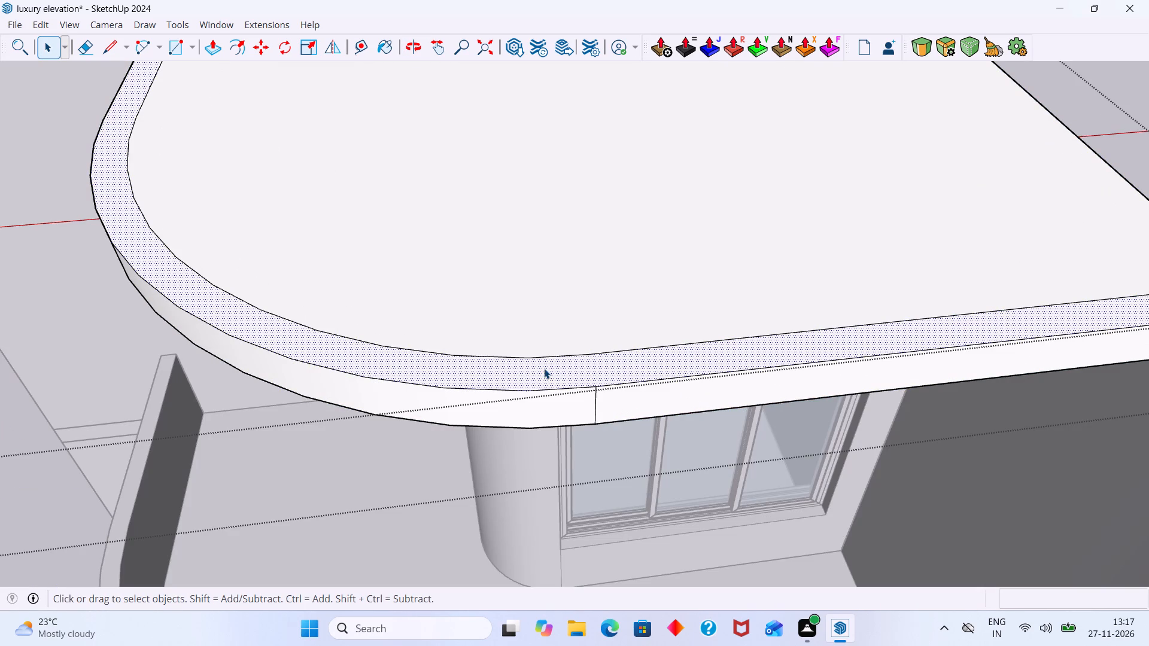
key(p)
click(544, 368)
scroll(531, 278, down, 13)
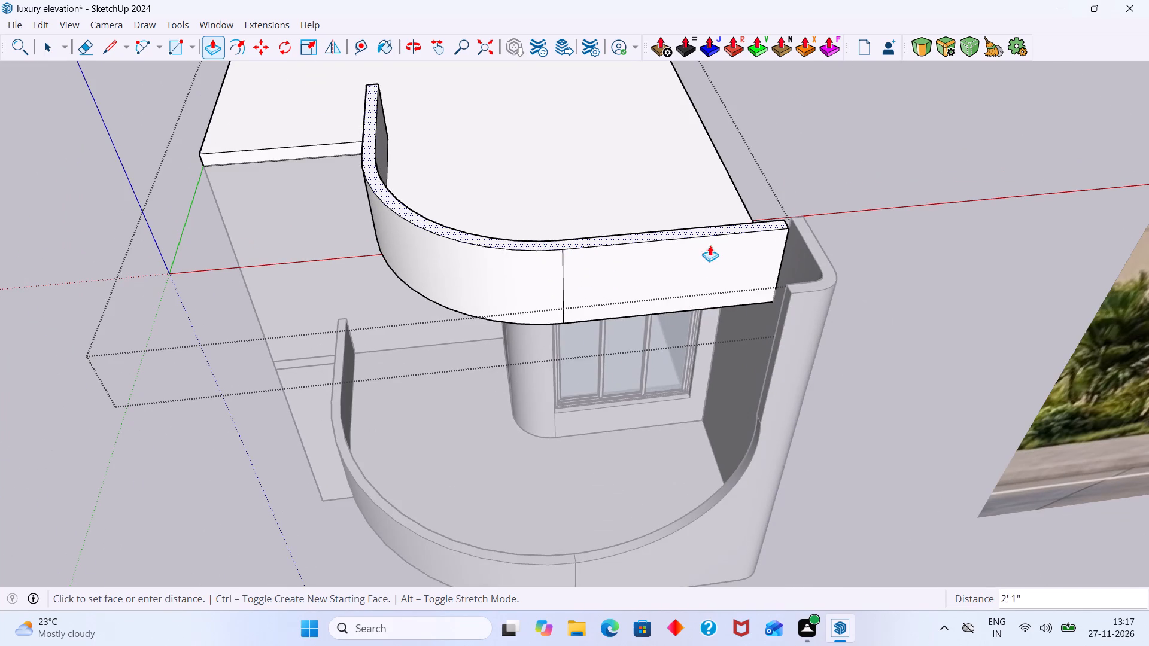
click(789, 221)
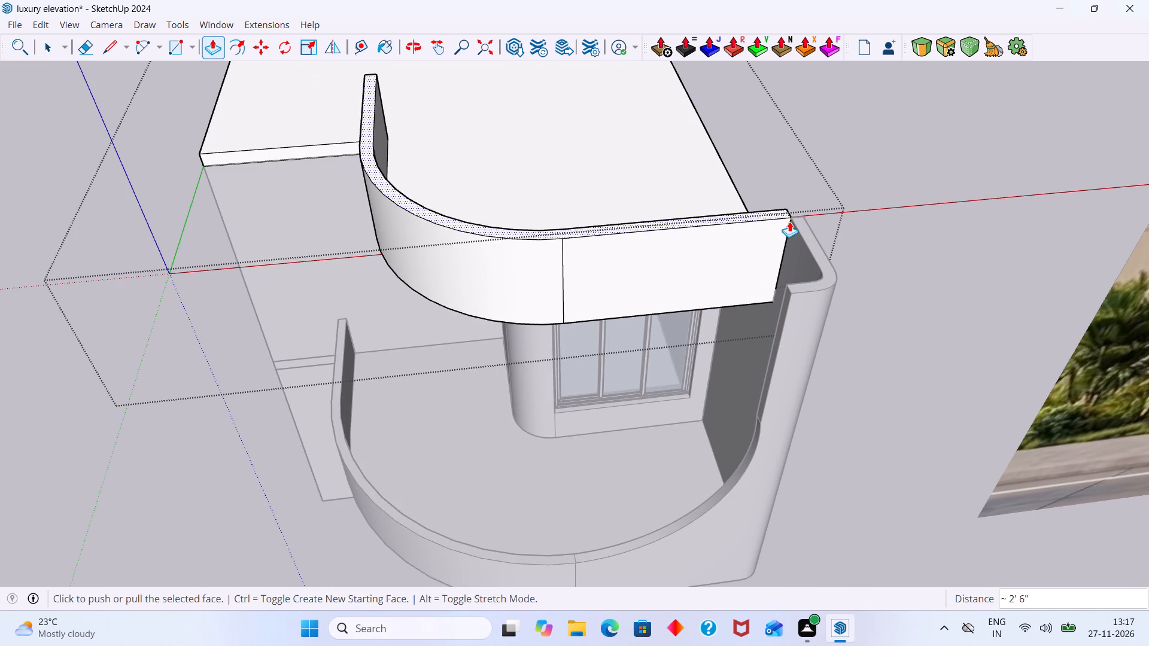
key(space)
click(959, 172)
Examine the joint between the raised parapet's end and the tall side wall from all sides, and compare the model with the reference image.
middle_drag(793, 276, 206, 273)
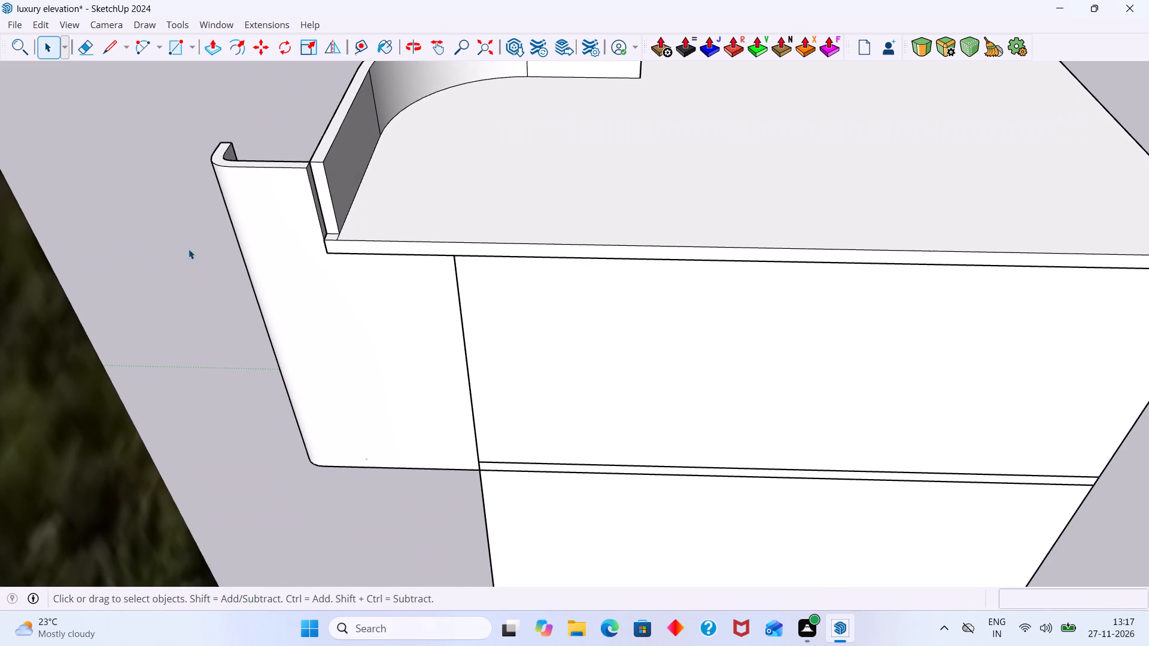
scroll(251, 175, up, 6)
middle_drag(348, 224, 272, 263)
scroll(343, 270, up, 9)
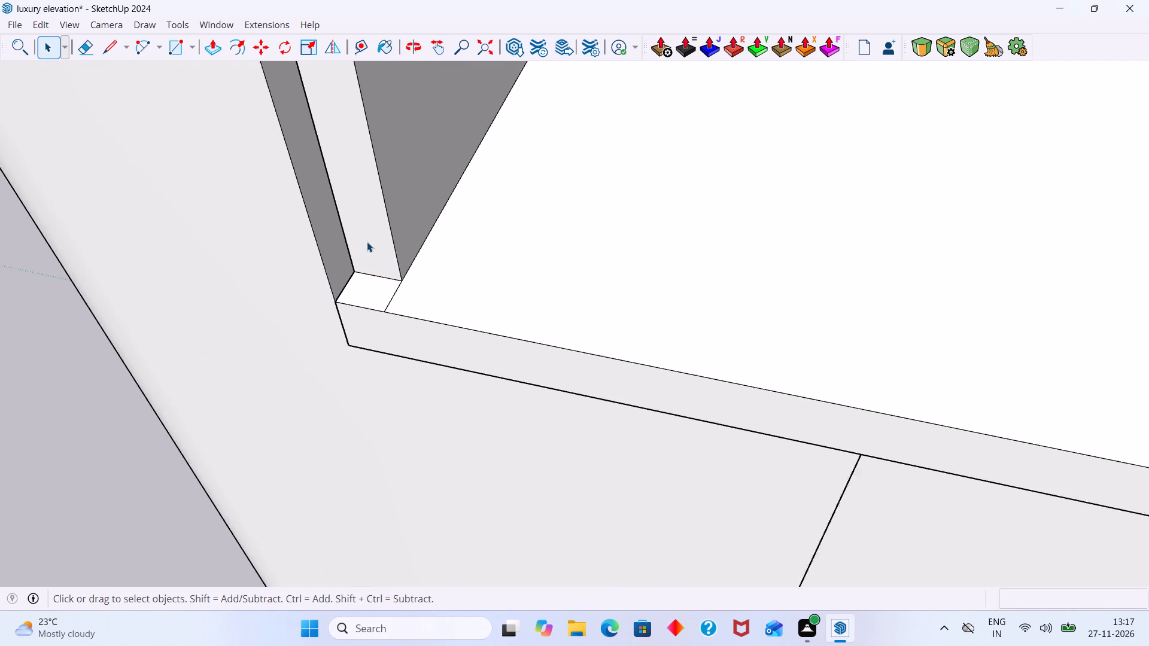
scroll(367, 242, up, 1)
click(370, 233)
double_click(370, 236)
click(362, 256)
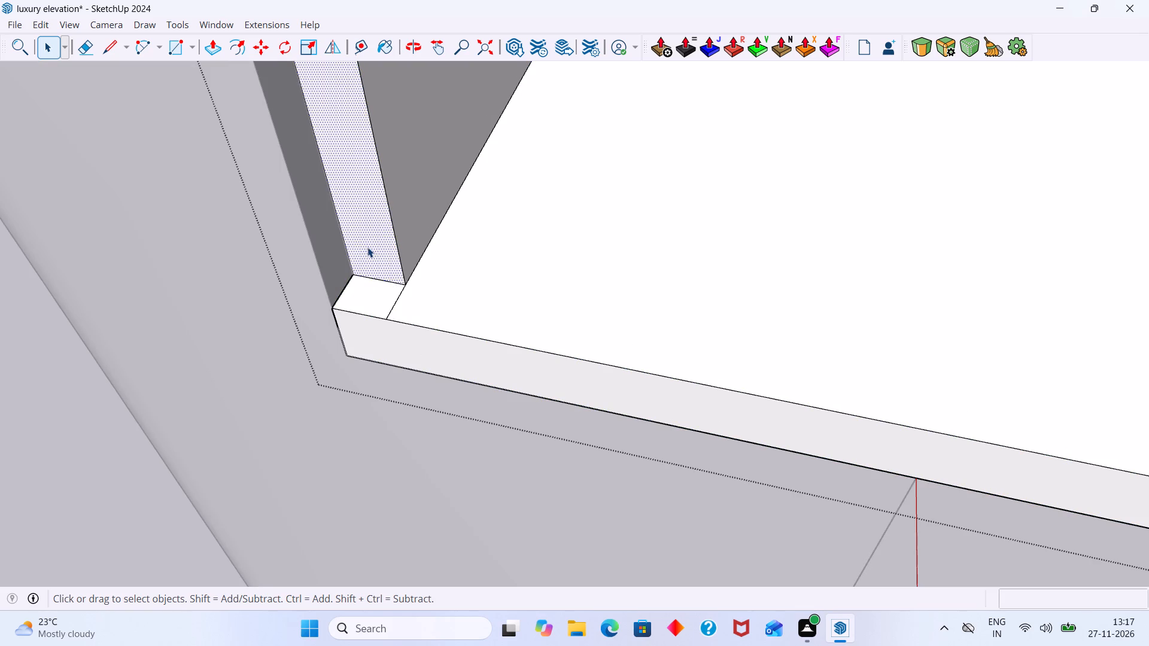
scroll(373, 245, down, 13)
middle_drag(399, 264, 870, 313)
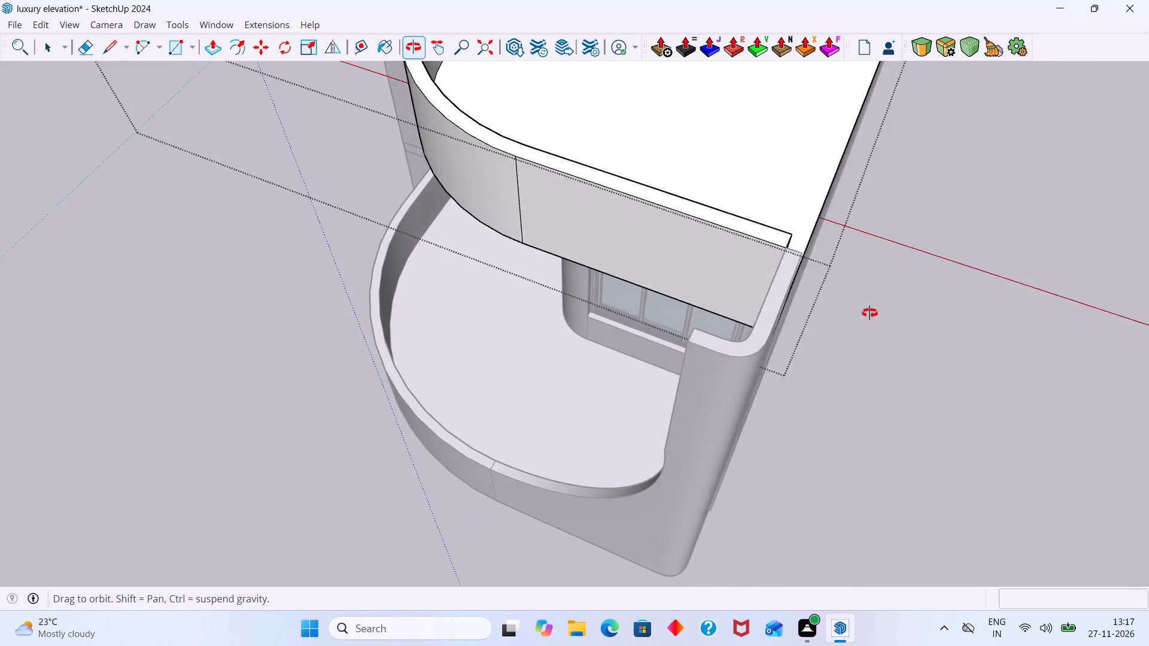
middle_drag(870, 313, 805, 246)
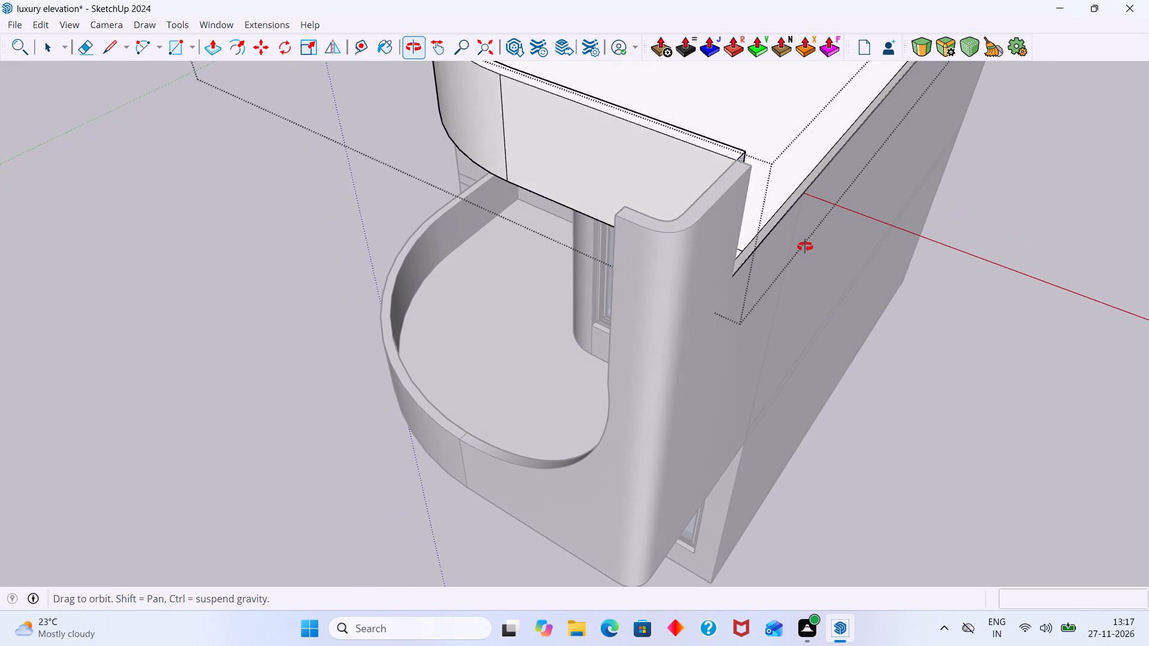
middle_drag(805, 246, 960, 242)
click(924, 346)
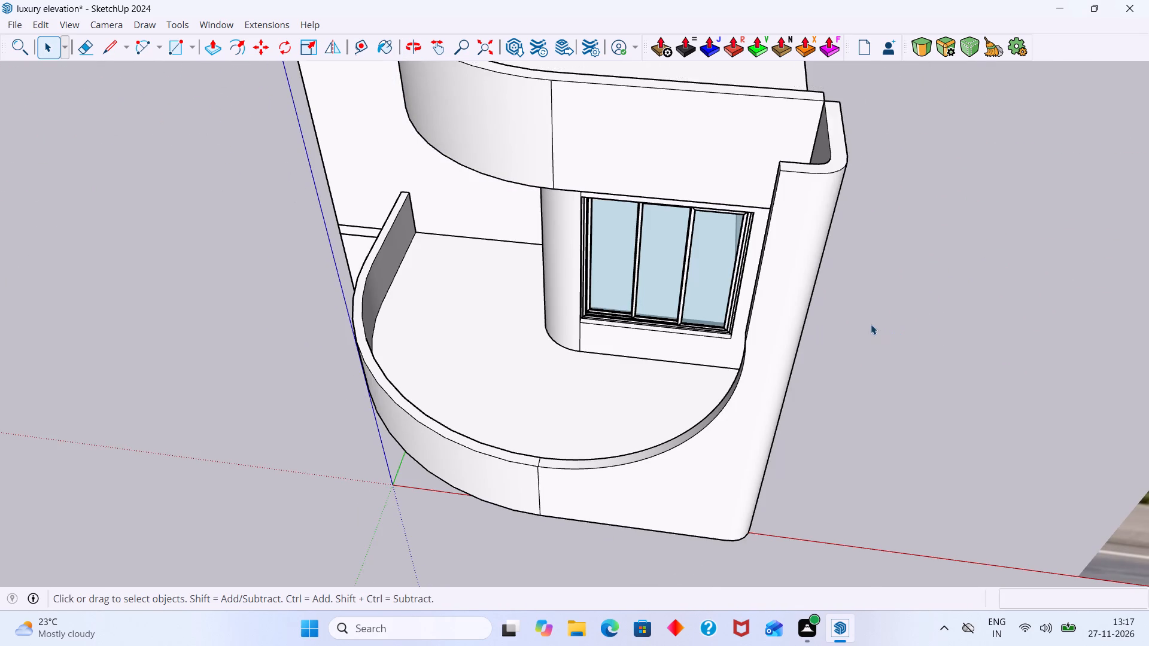
shift+middle_drag(840, 318, 613, 354)
scroll(569, 370, down, 17)
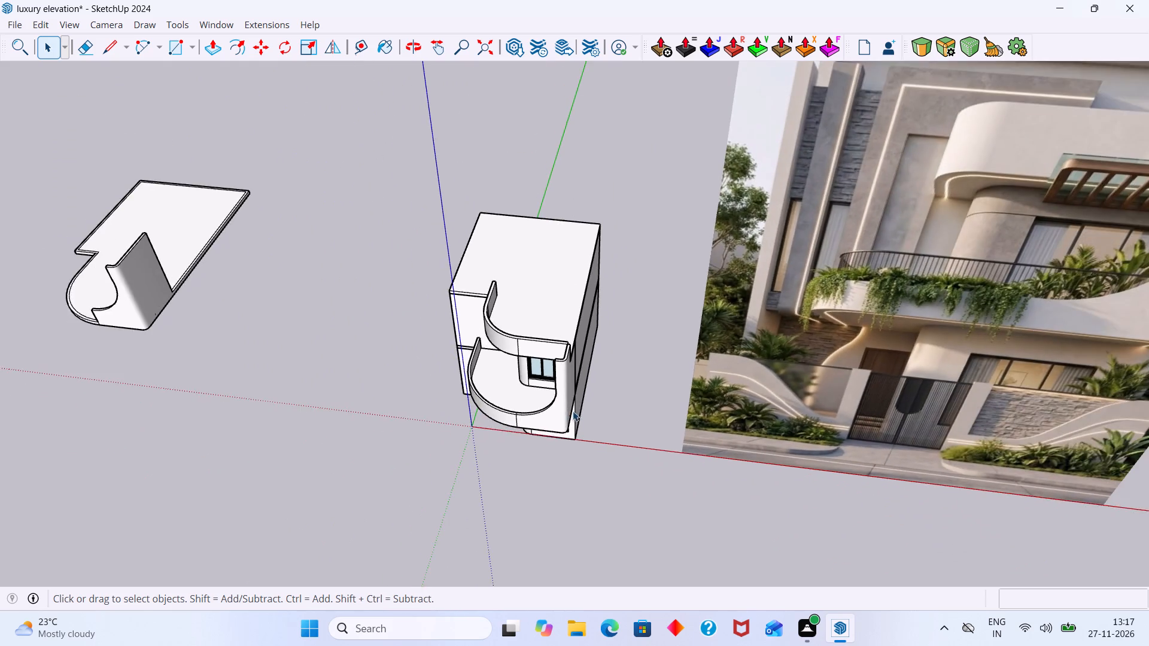
shift+middle_drag(551, 413, 285, 438)
middle_drag(284, 439, 347, 426)
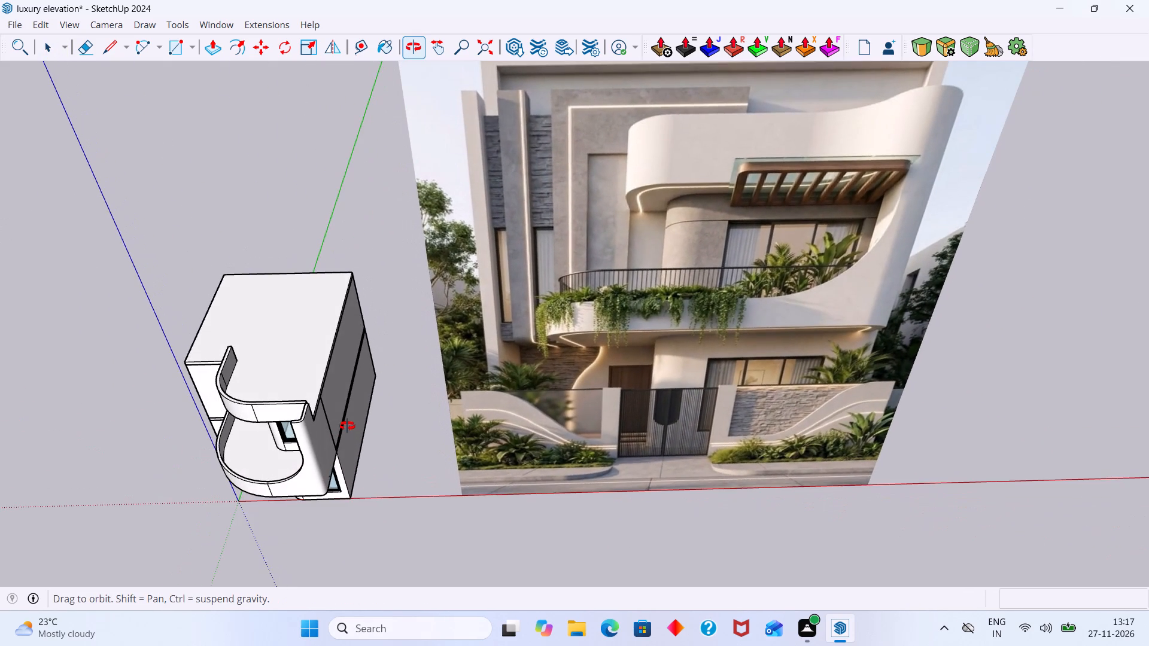
middle_drag(347, 426, 473, 388)
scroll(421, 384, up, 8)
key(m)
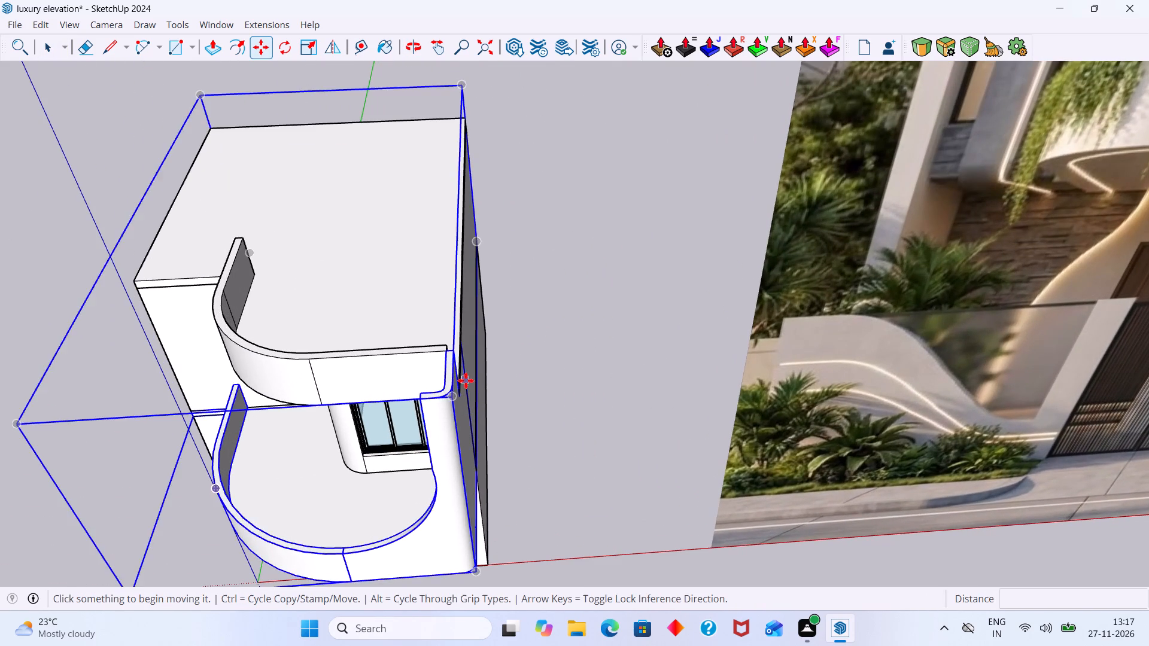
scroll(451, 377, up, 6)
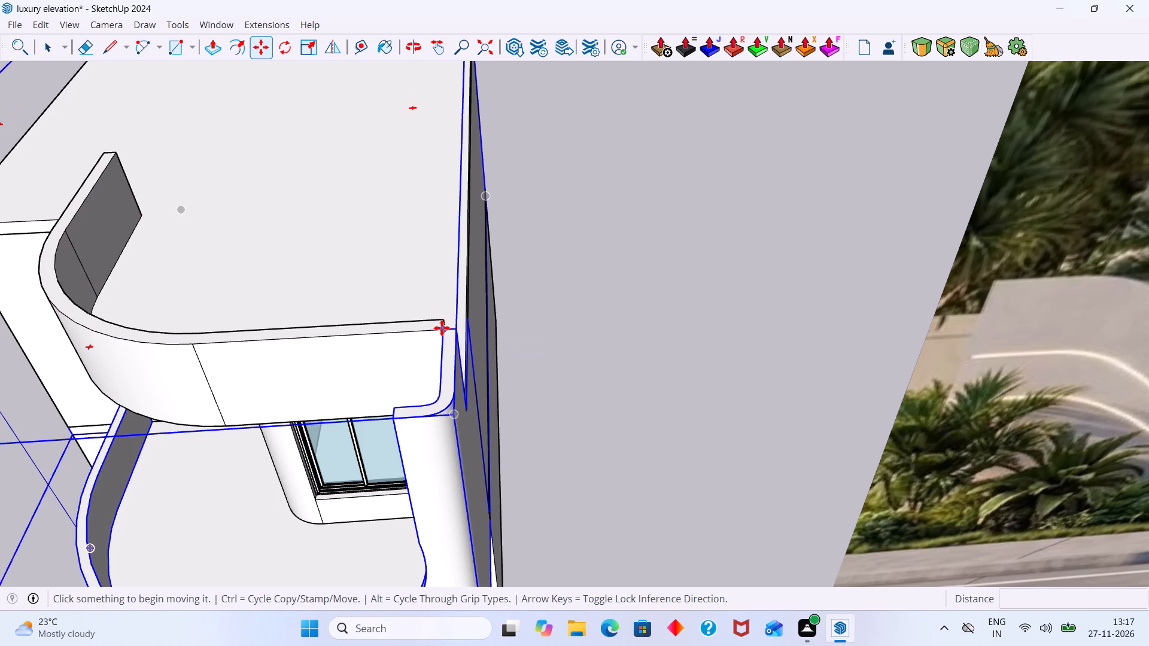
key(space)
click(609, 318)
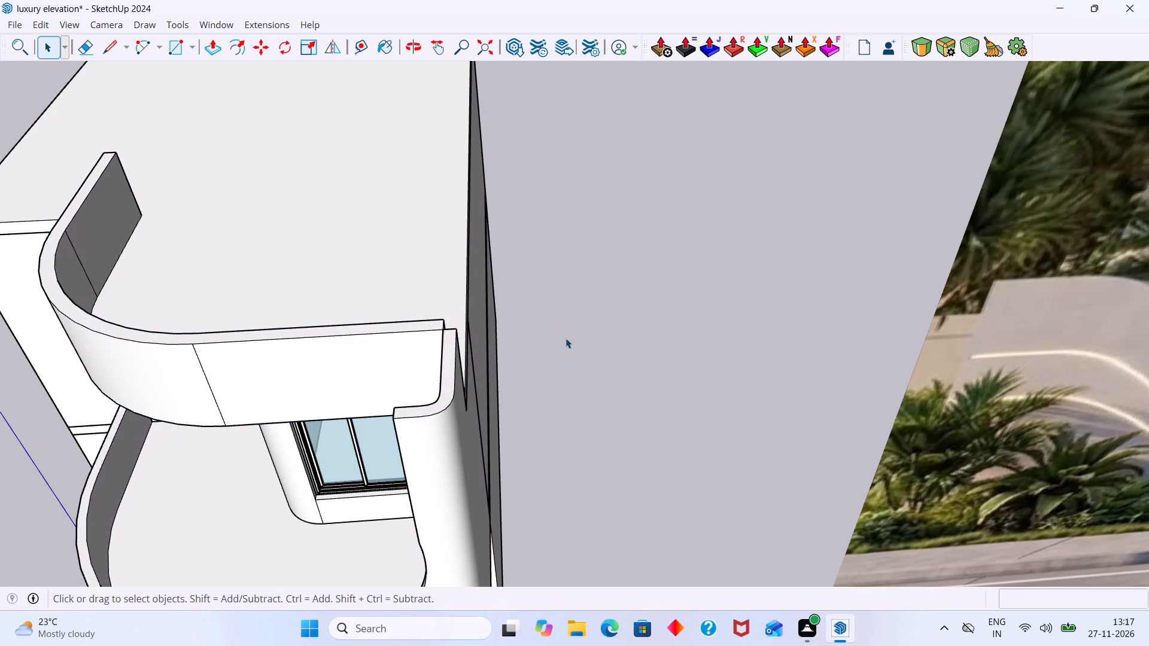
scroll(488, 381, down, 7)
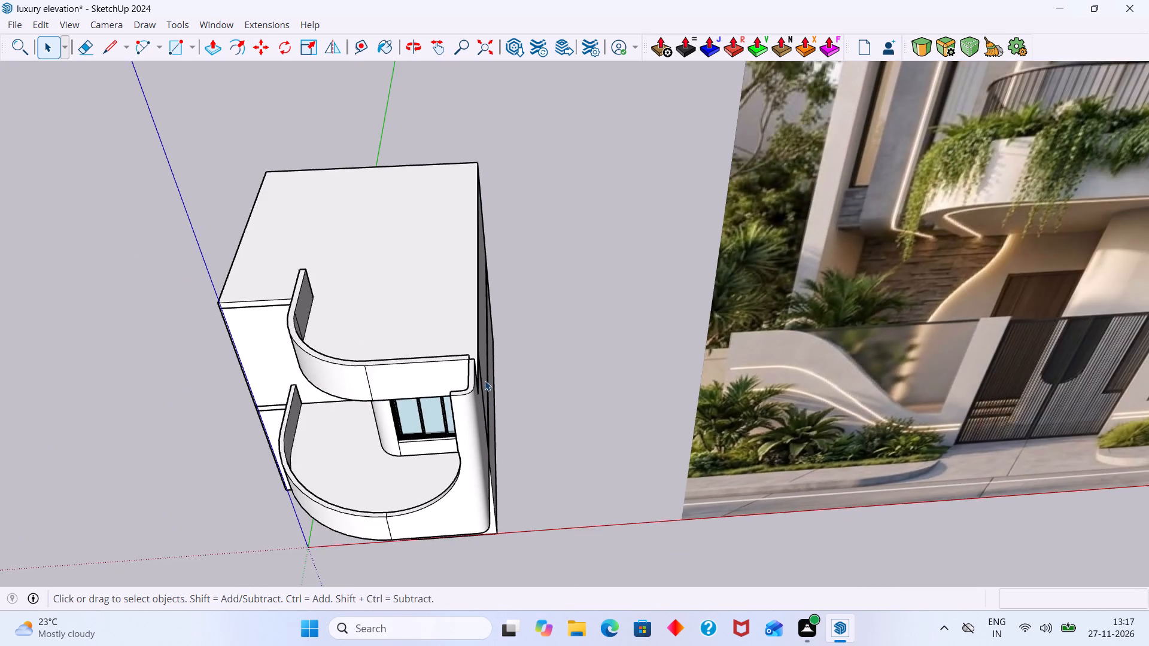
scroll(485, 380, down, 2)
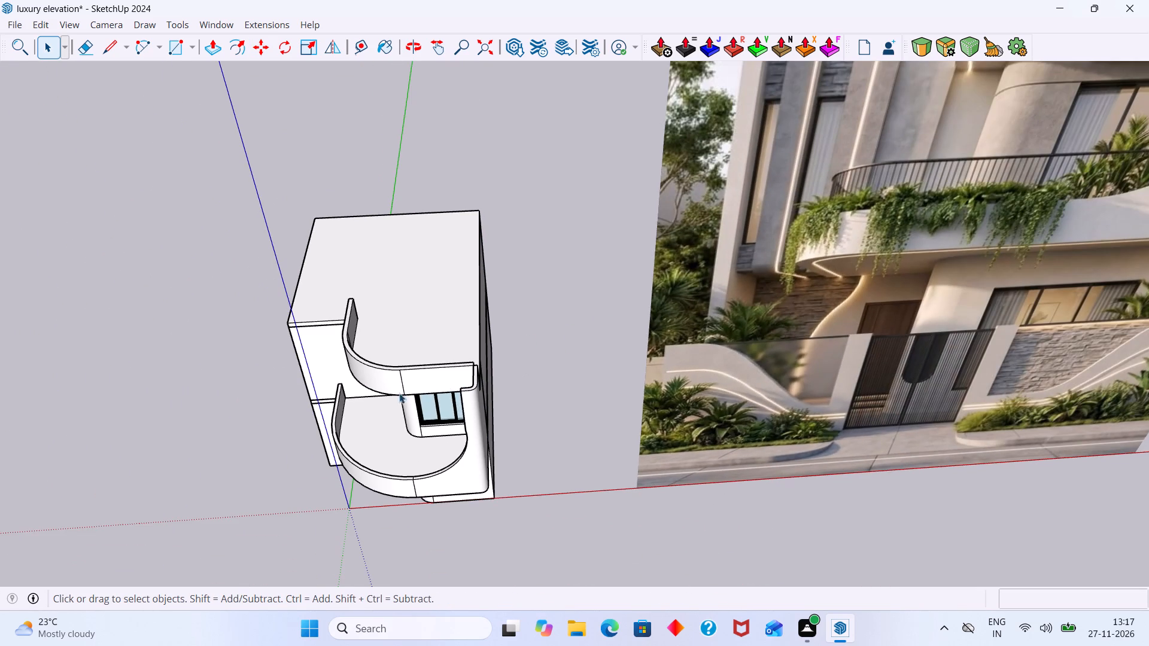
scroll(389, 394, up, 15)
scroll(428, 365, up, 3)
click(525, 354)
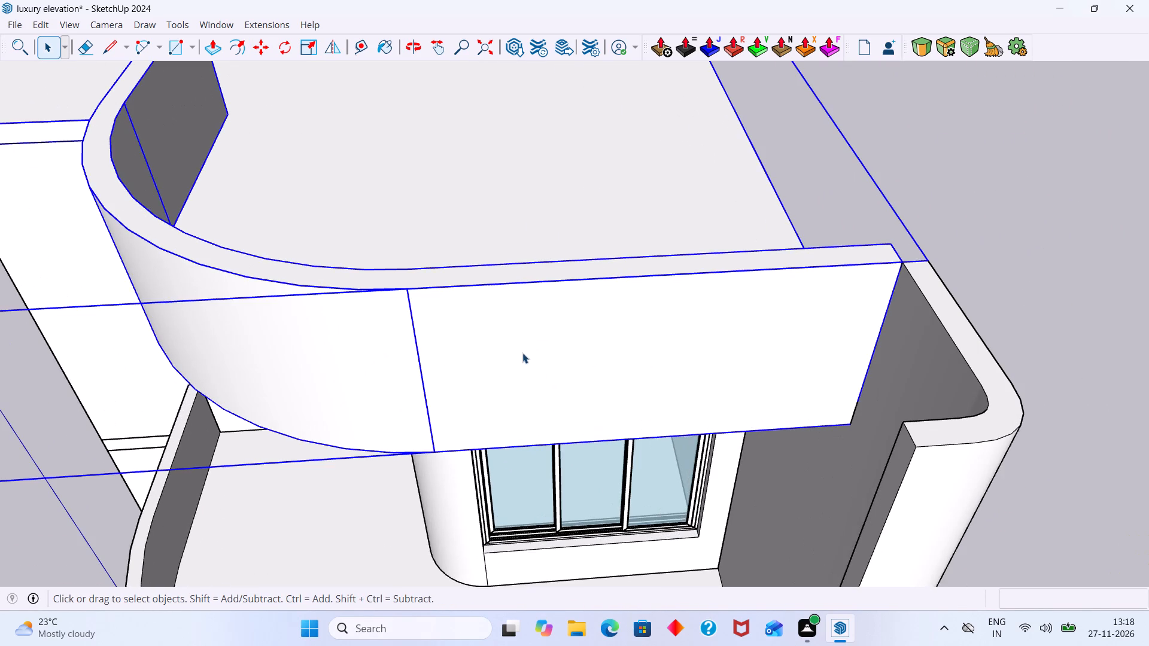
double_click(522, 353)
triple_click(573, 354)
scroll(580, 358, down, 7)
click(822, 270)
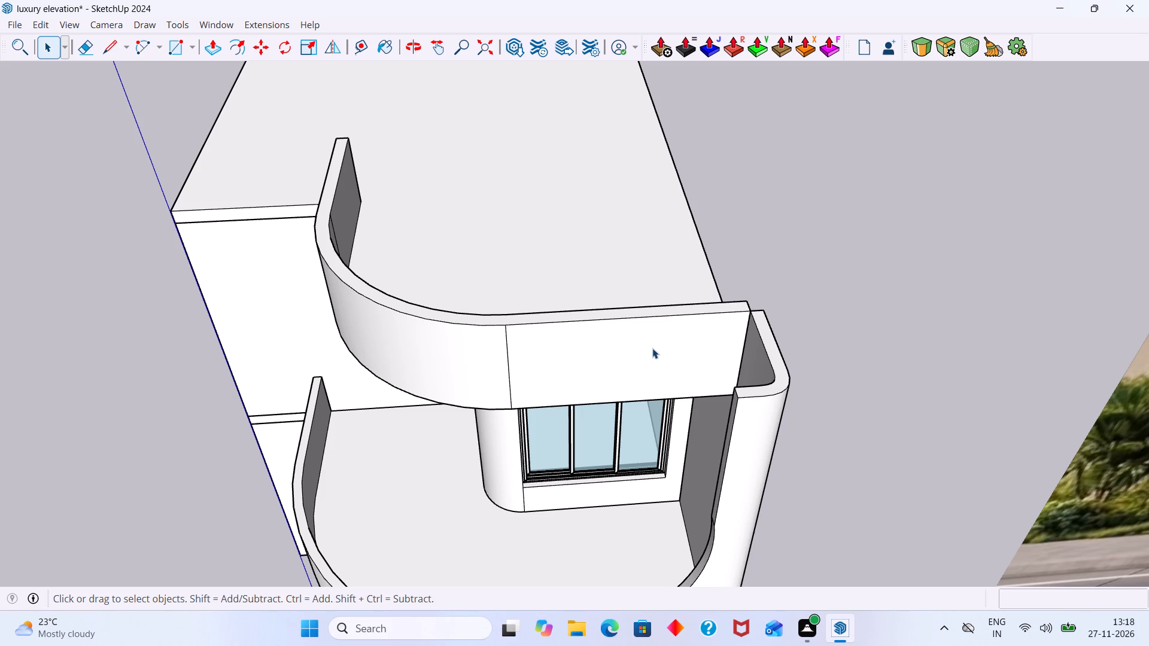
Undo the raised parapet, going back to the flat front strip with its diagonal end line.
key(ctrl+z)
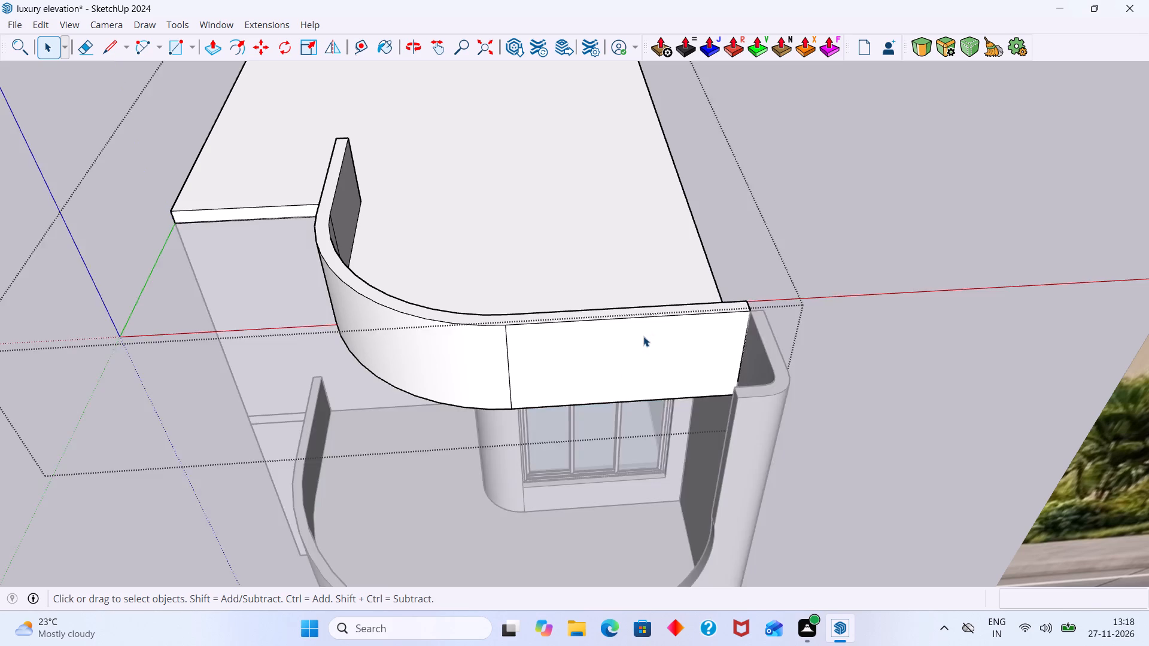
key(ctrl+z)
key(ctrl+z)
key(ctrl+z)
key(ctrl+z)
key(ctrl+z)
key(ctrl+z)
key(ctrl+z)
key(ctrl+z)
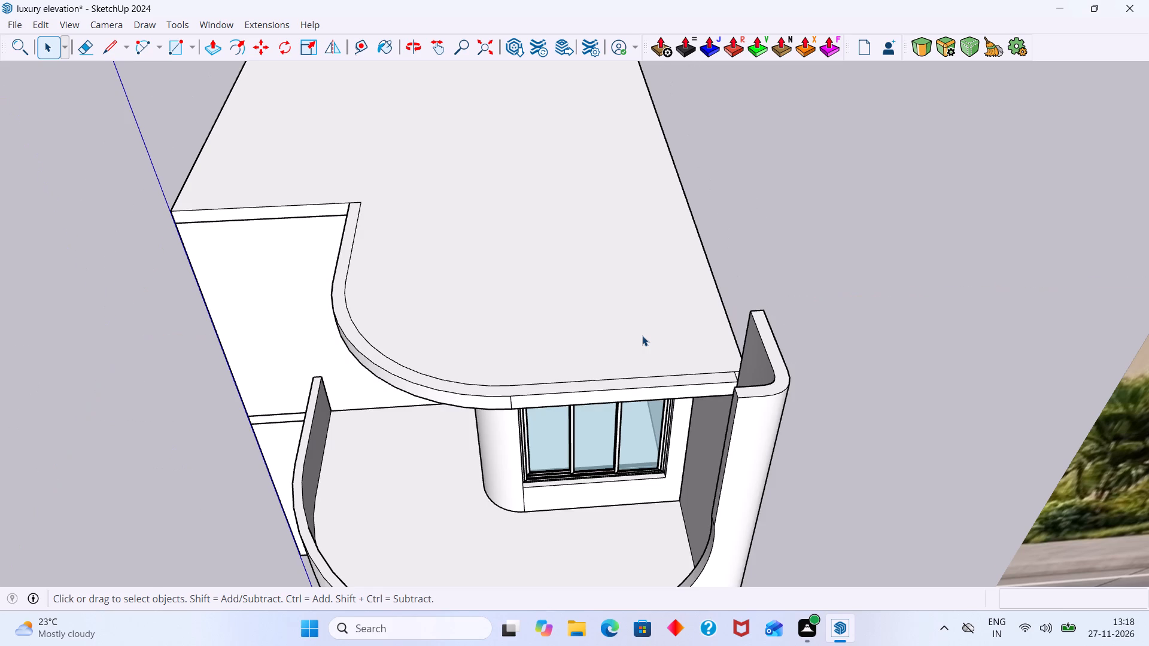
Open the roof slab group, select the curved front strip with its edges, and make it a separate nested group.
click(726, 278)
scroll(472, 368, up, 3)
middle_drag(469, 377, 524, 384)
scroll(411, 414, up, 7)
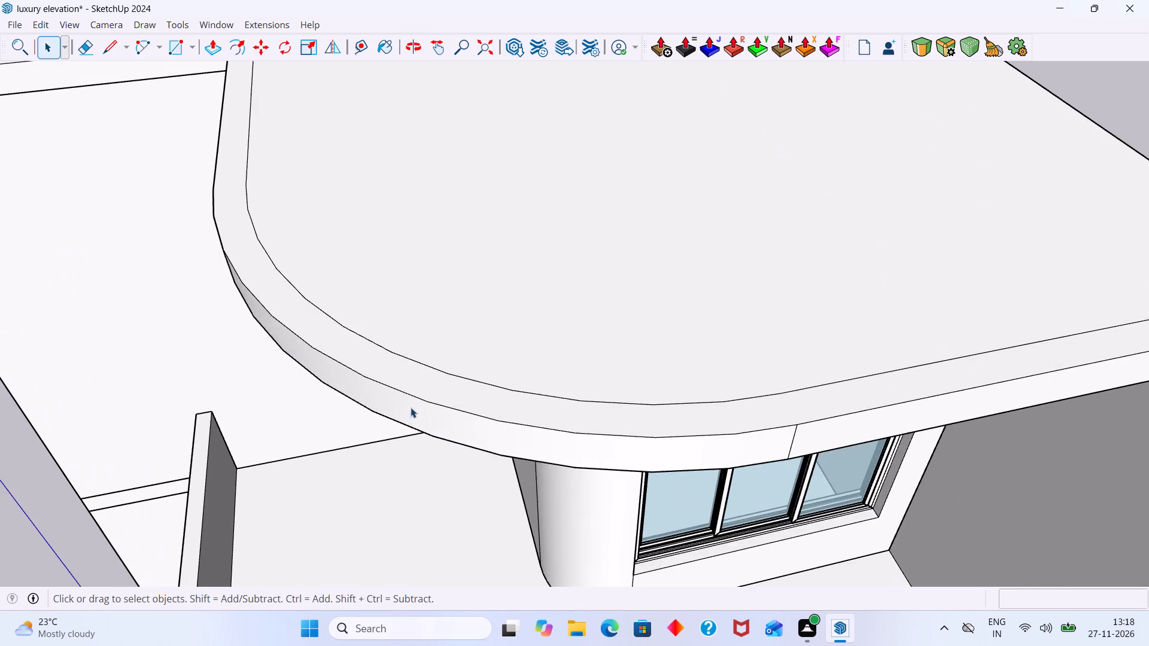
double_click(414, 383)
click(424, 382)
scroll(424, 382, down, 7)
scroll(423, 382, up, 3)
double_click(422, 383)
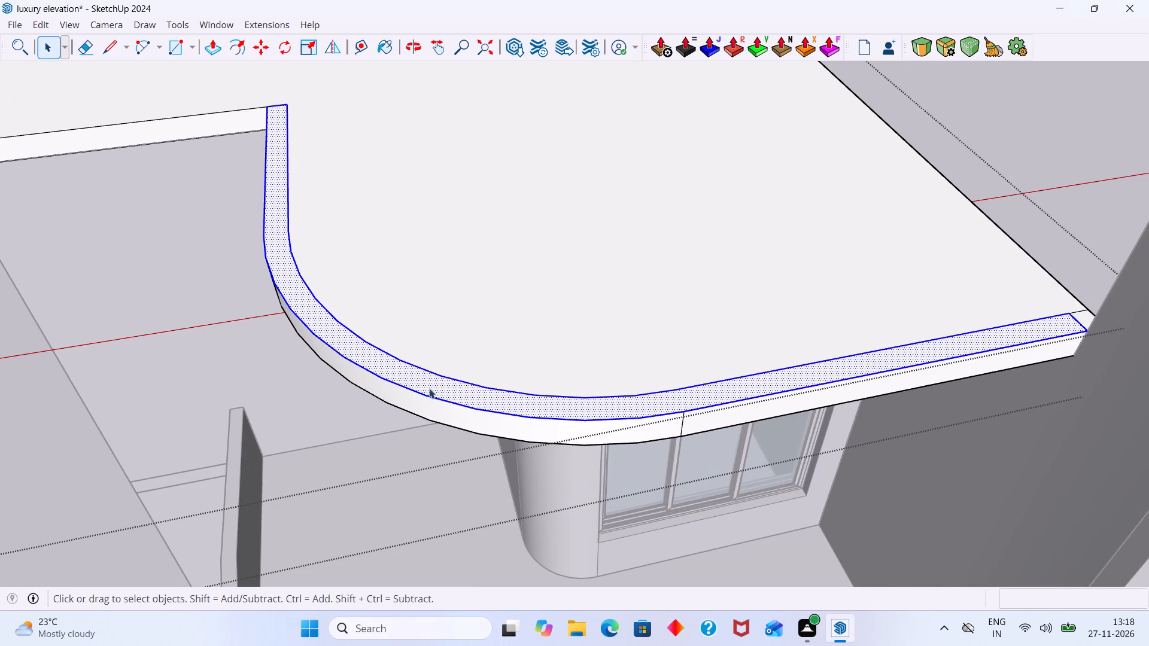
right_click(529, 410)
click(591, 140)
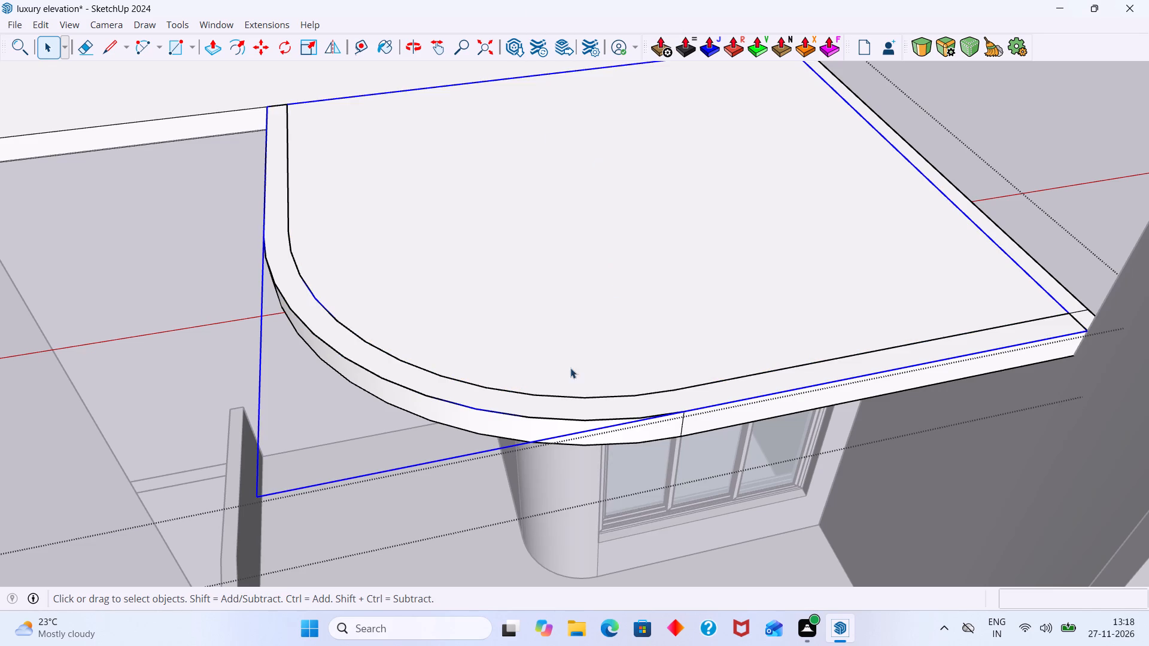
Open the strip group and pull its face up about 2' 6" as a parapet, referenced to the tall side wall.
scroll(546, 391, up, 3)
triple_click(538, 407)
key(p)
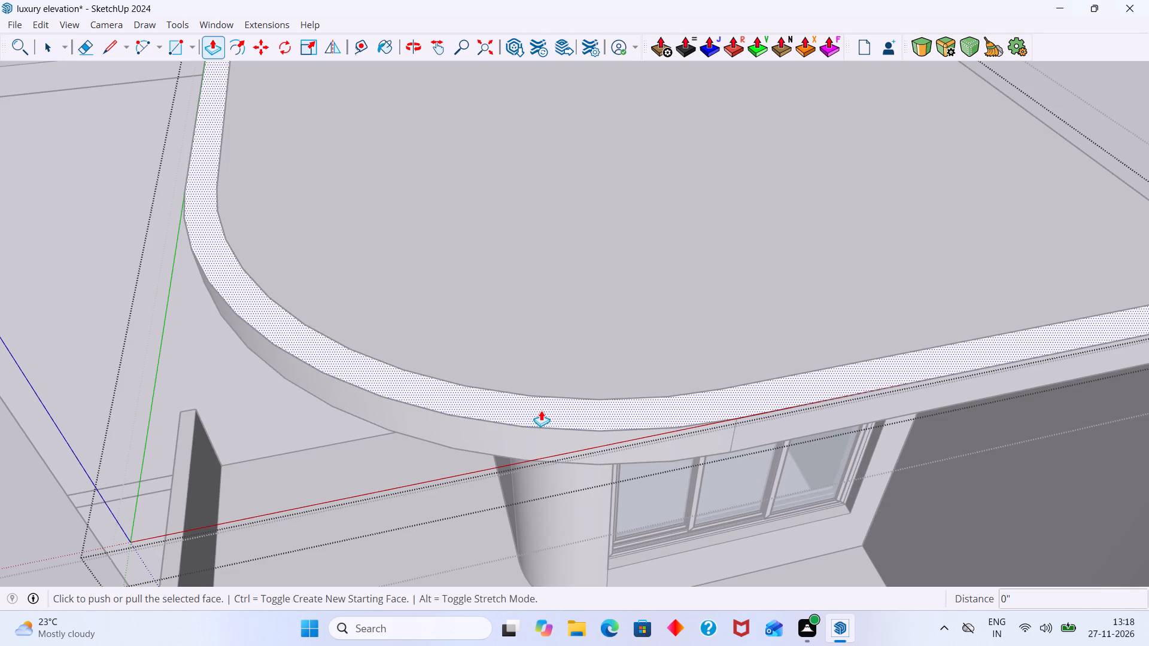
click(541, 410)
scroll(538, 330, down, 16)
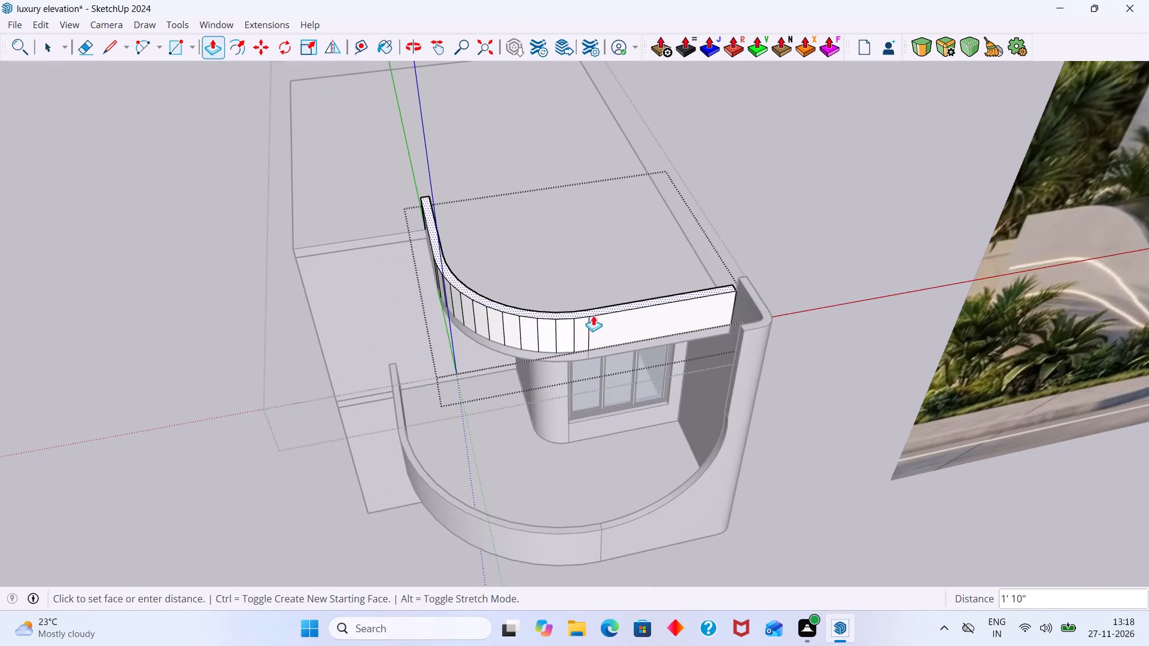
click(737, 281)
key(space)
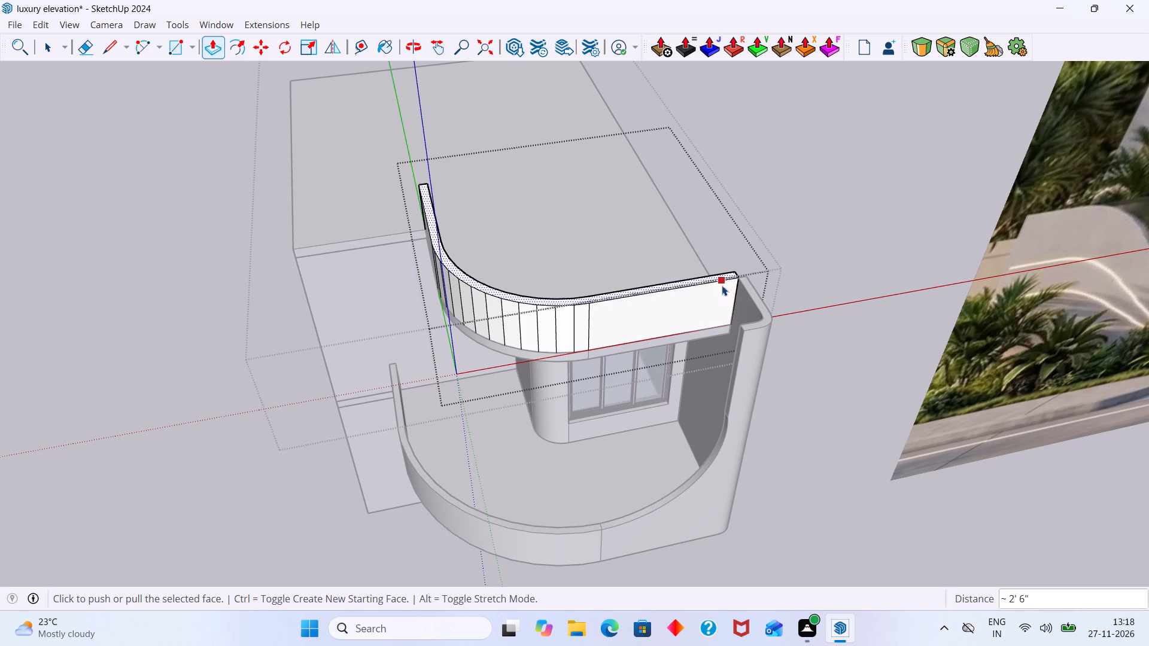
click(815, 214)
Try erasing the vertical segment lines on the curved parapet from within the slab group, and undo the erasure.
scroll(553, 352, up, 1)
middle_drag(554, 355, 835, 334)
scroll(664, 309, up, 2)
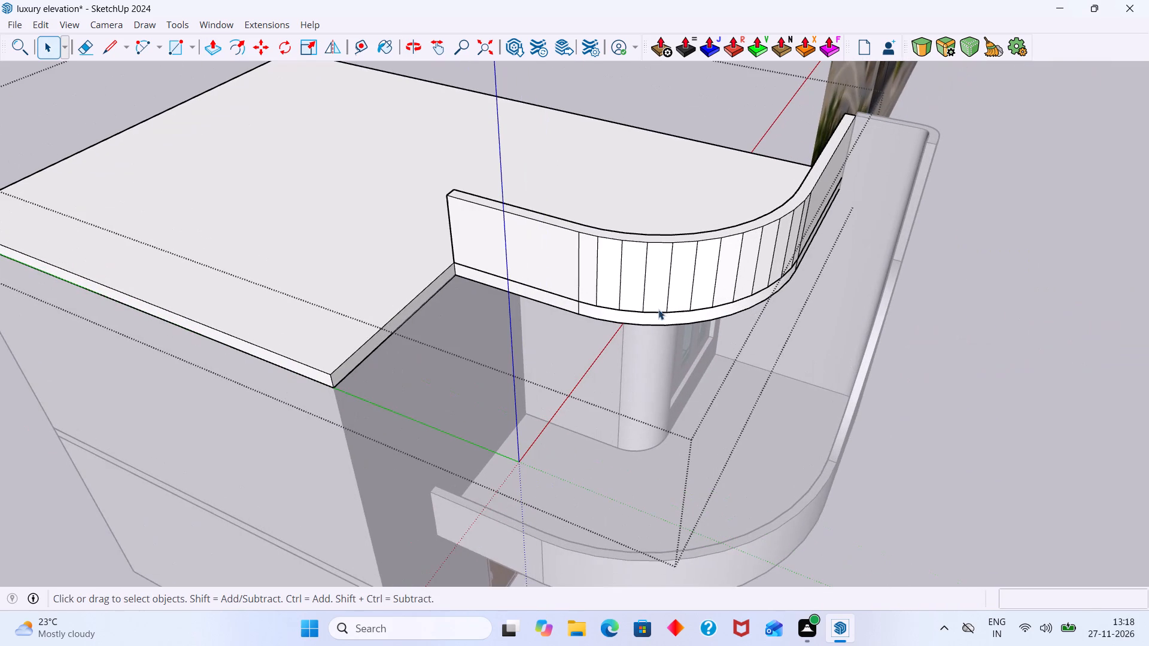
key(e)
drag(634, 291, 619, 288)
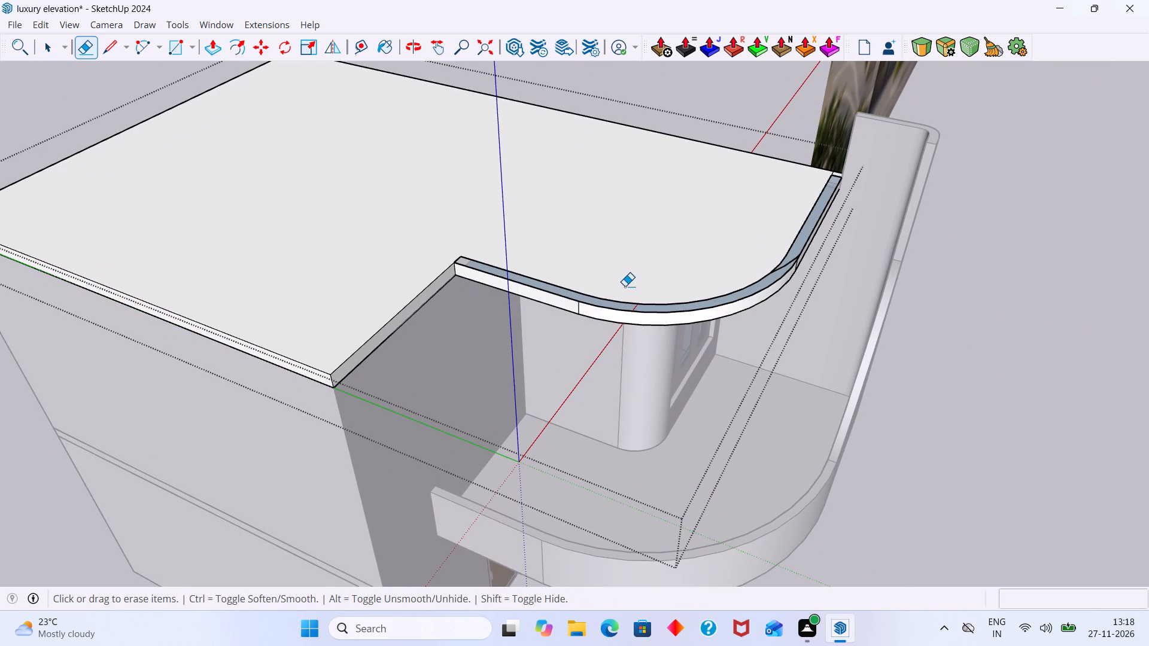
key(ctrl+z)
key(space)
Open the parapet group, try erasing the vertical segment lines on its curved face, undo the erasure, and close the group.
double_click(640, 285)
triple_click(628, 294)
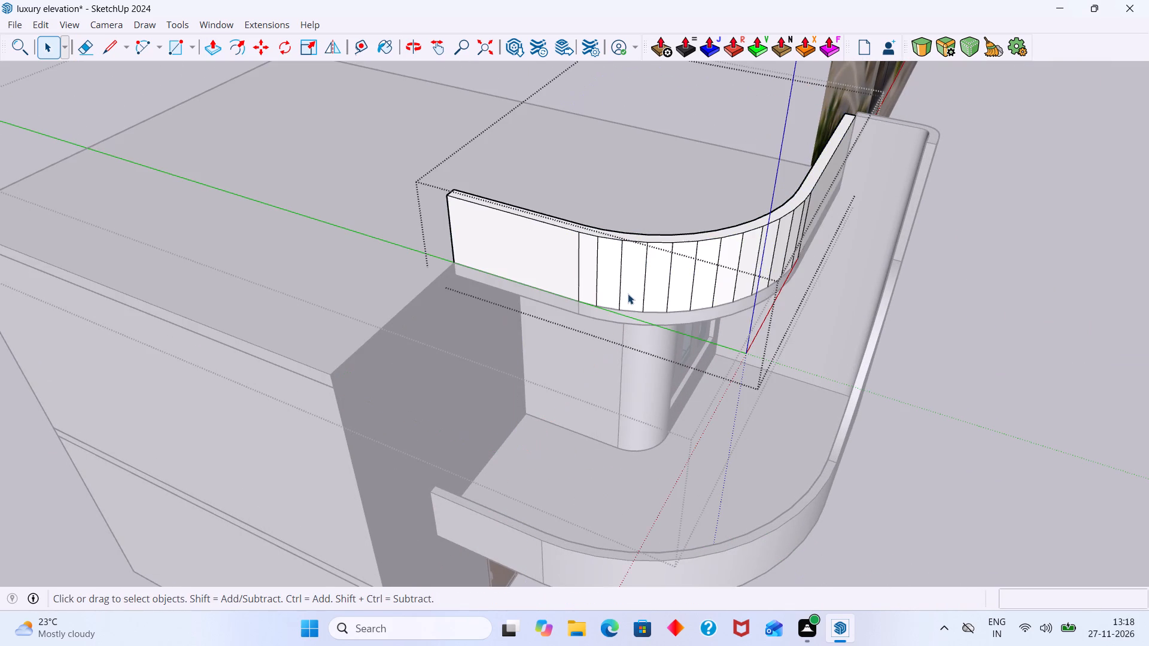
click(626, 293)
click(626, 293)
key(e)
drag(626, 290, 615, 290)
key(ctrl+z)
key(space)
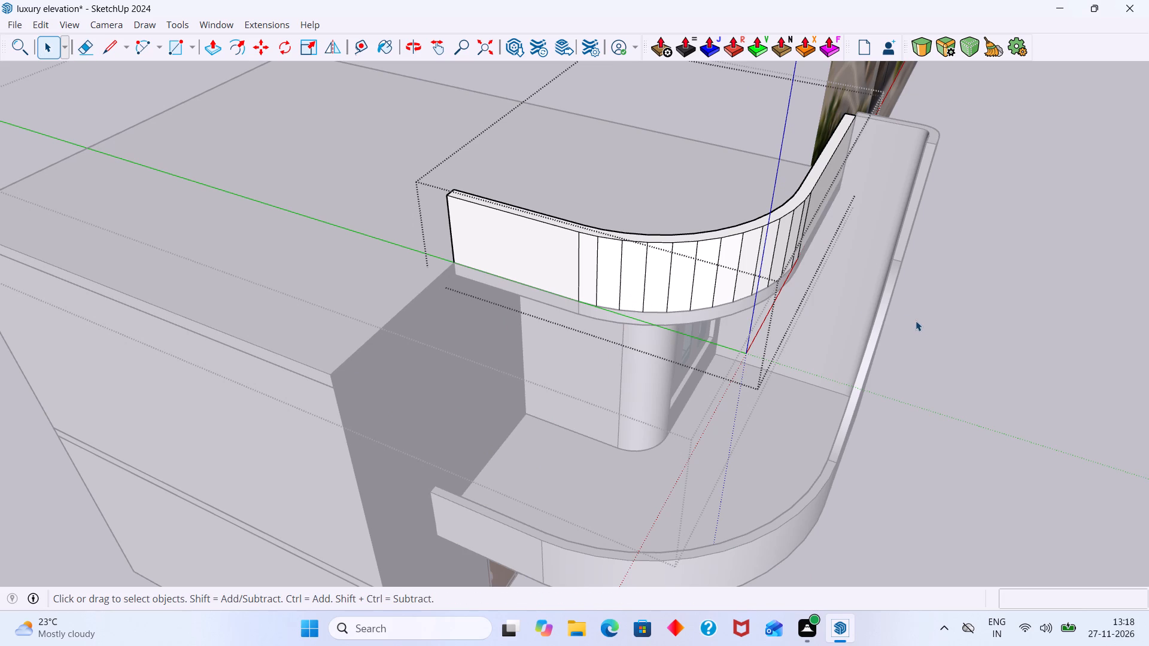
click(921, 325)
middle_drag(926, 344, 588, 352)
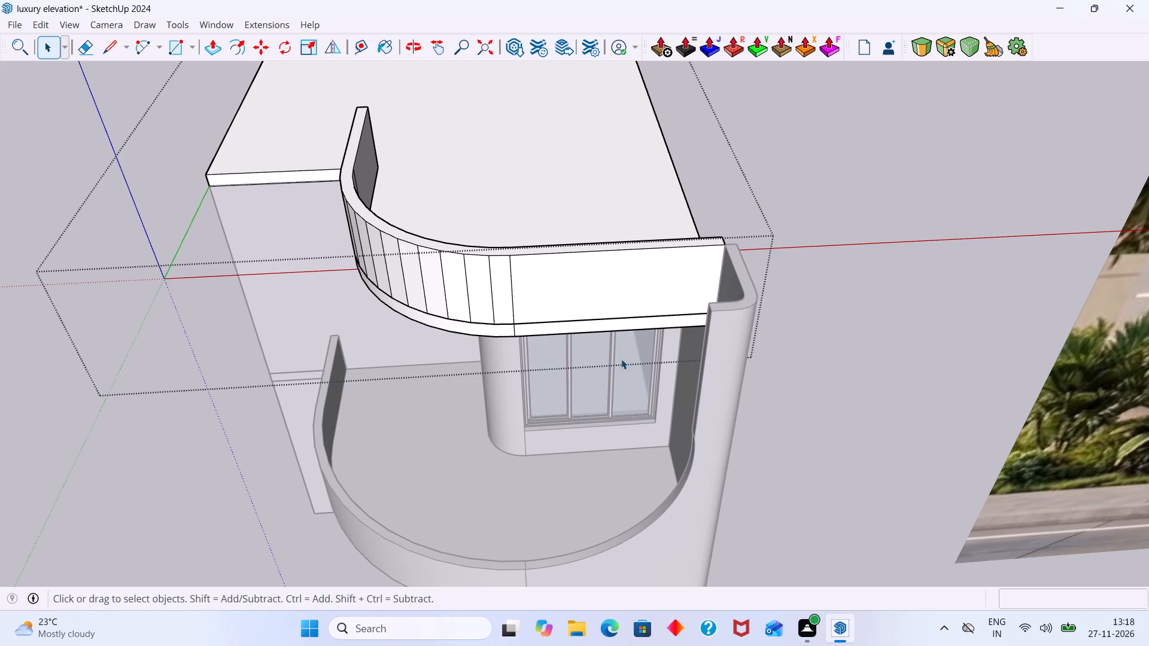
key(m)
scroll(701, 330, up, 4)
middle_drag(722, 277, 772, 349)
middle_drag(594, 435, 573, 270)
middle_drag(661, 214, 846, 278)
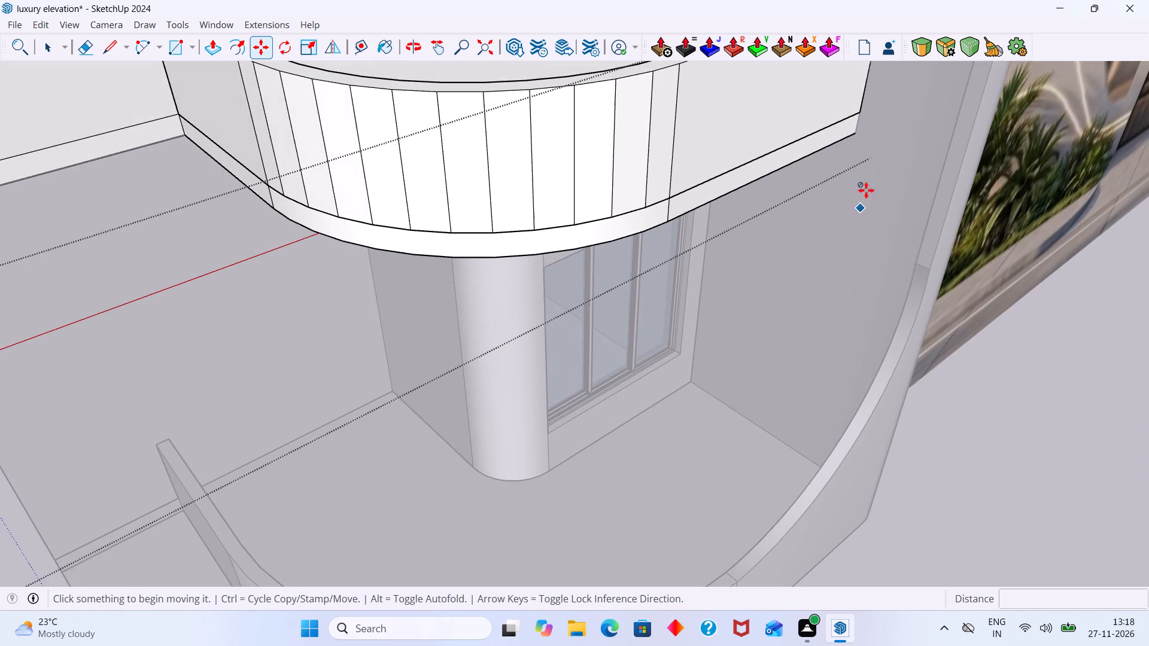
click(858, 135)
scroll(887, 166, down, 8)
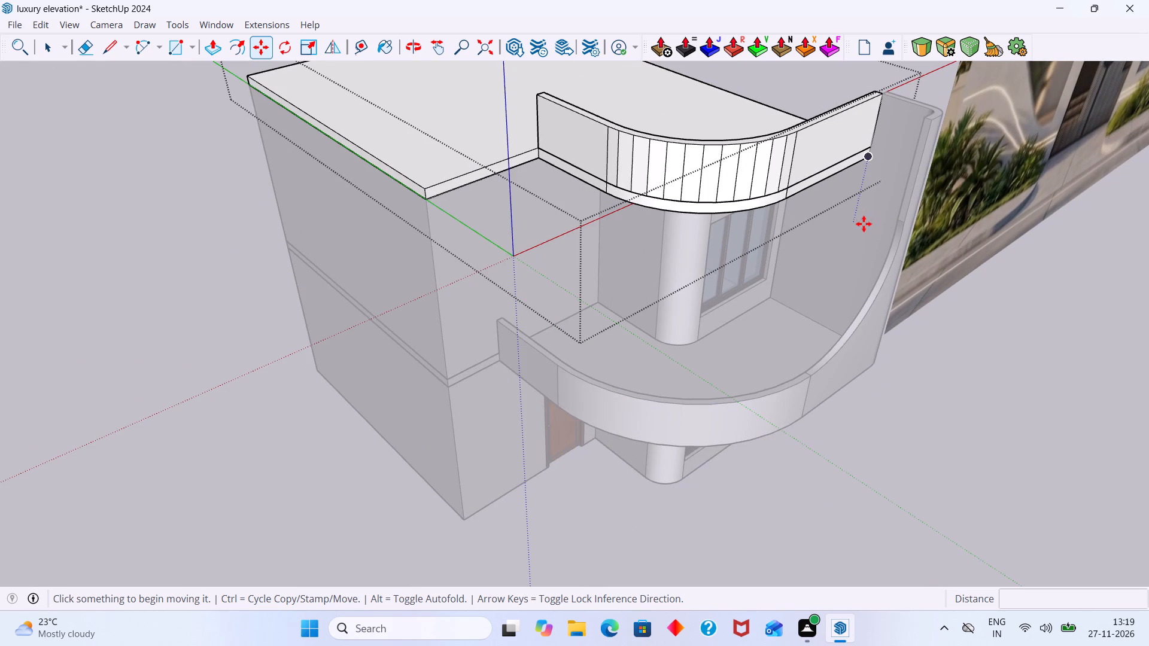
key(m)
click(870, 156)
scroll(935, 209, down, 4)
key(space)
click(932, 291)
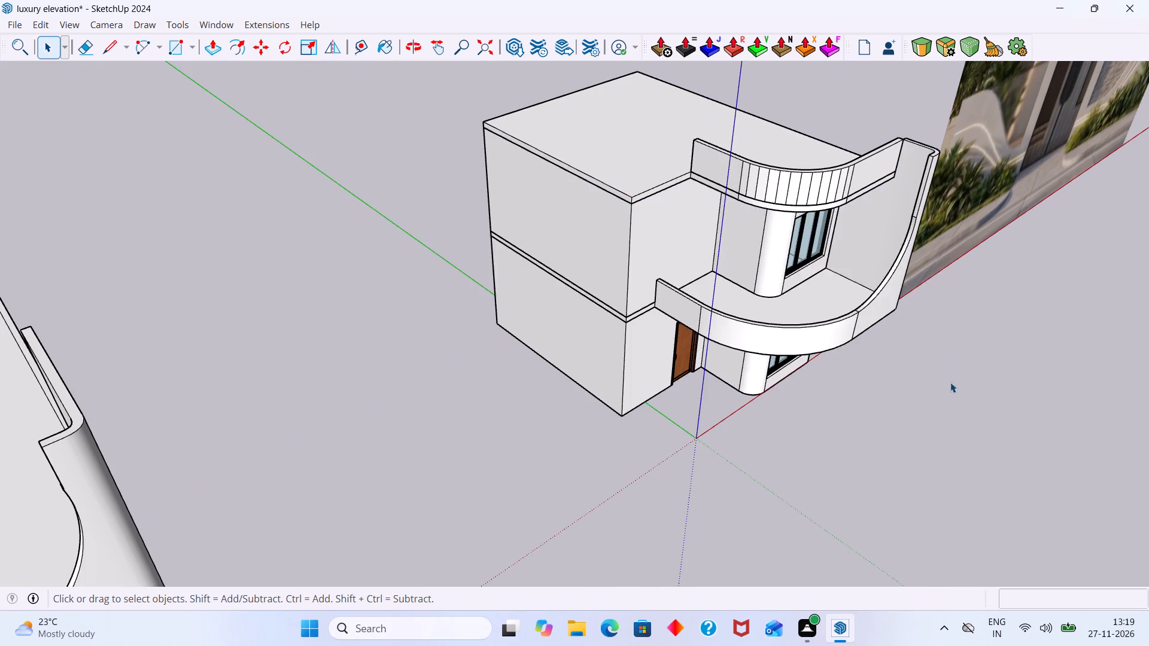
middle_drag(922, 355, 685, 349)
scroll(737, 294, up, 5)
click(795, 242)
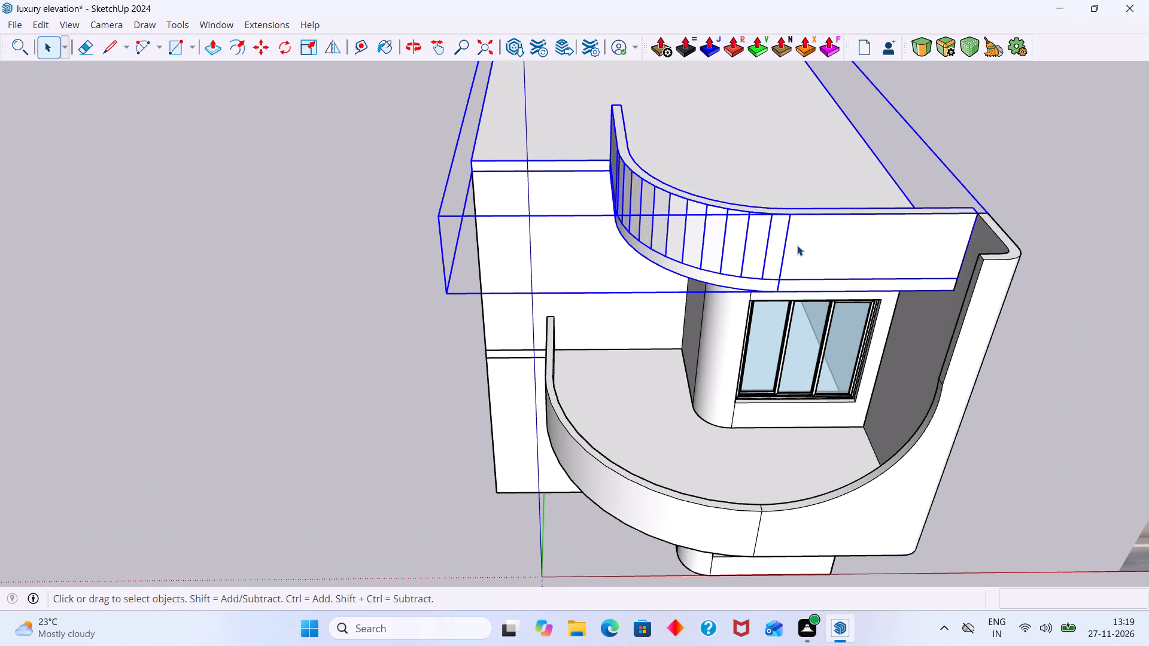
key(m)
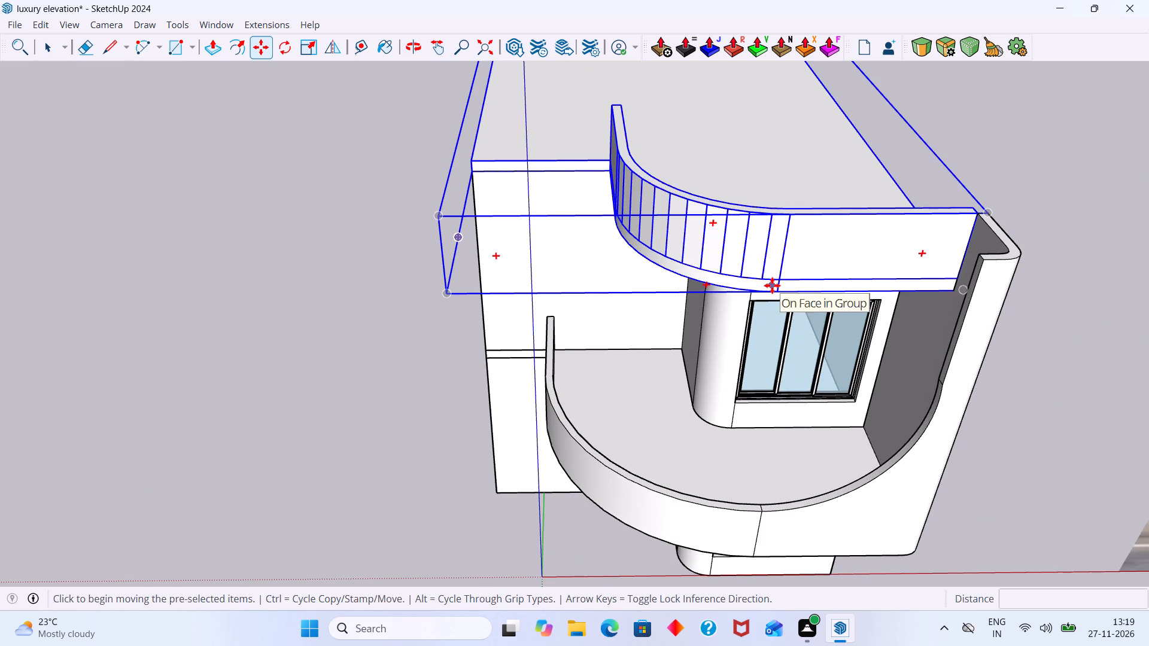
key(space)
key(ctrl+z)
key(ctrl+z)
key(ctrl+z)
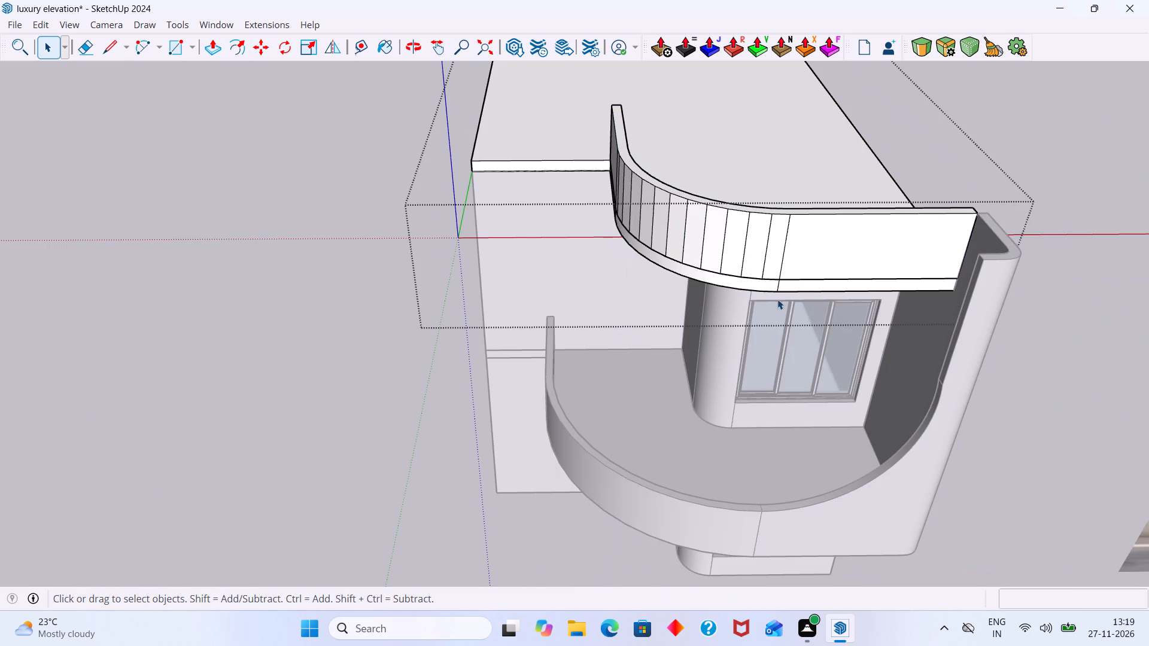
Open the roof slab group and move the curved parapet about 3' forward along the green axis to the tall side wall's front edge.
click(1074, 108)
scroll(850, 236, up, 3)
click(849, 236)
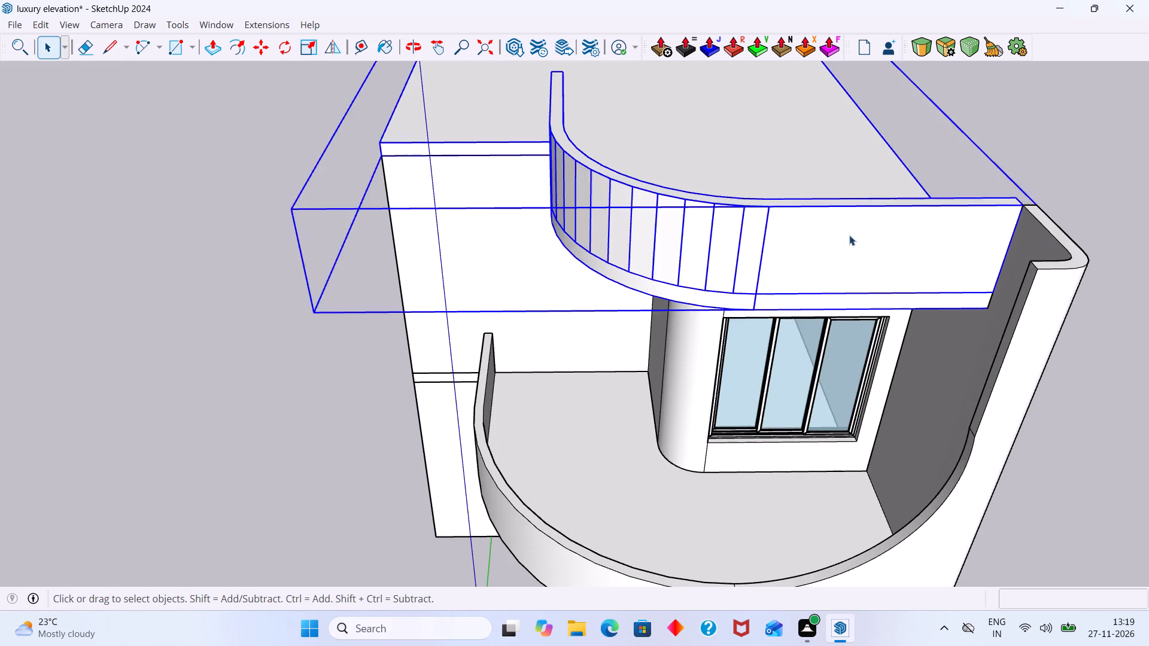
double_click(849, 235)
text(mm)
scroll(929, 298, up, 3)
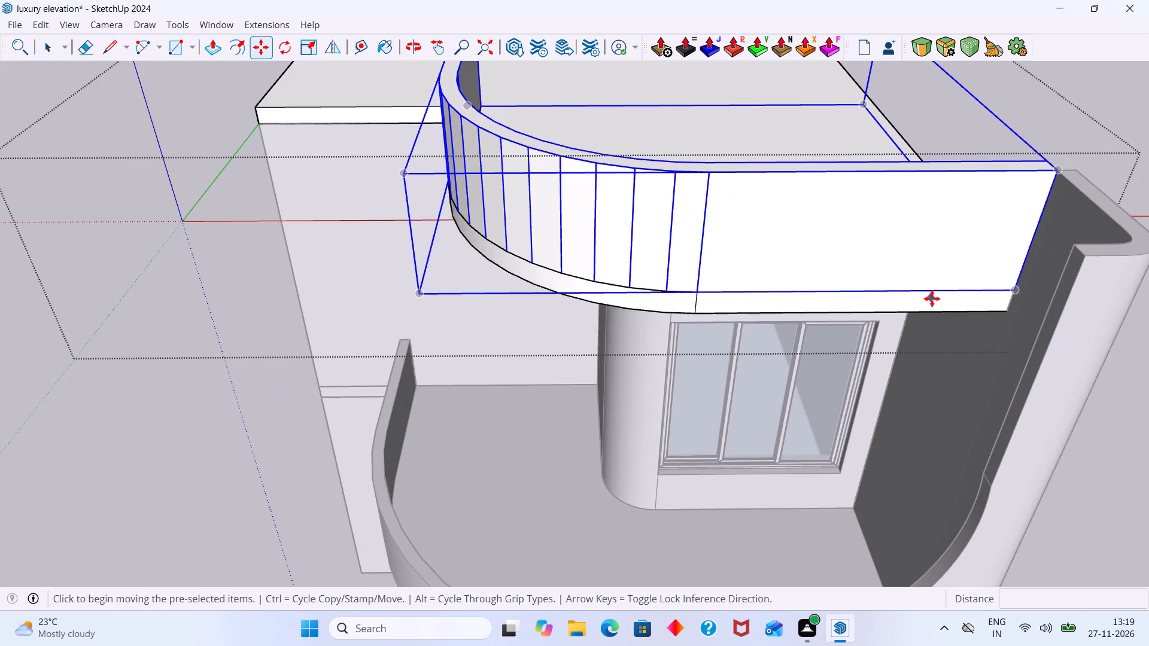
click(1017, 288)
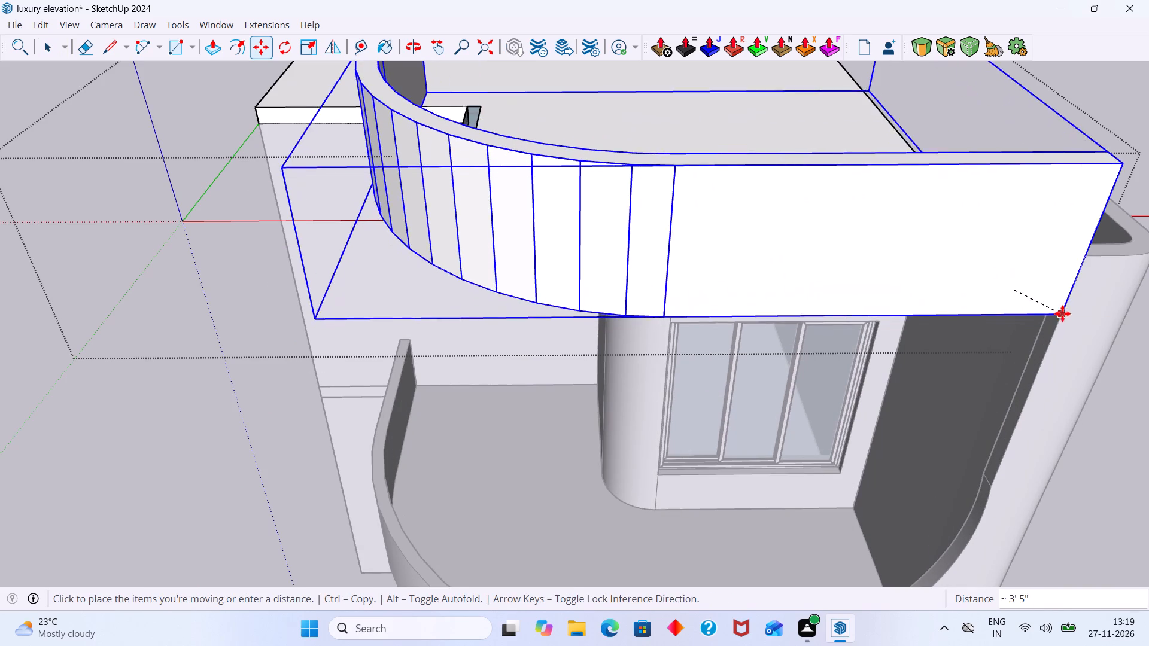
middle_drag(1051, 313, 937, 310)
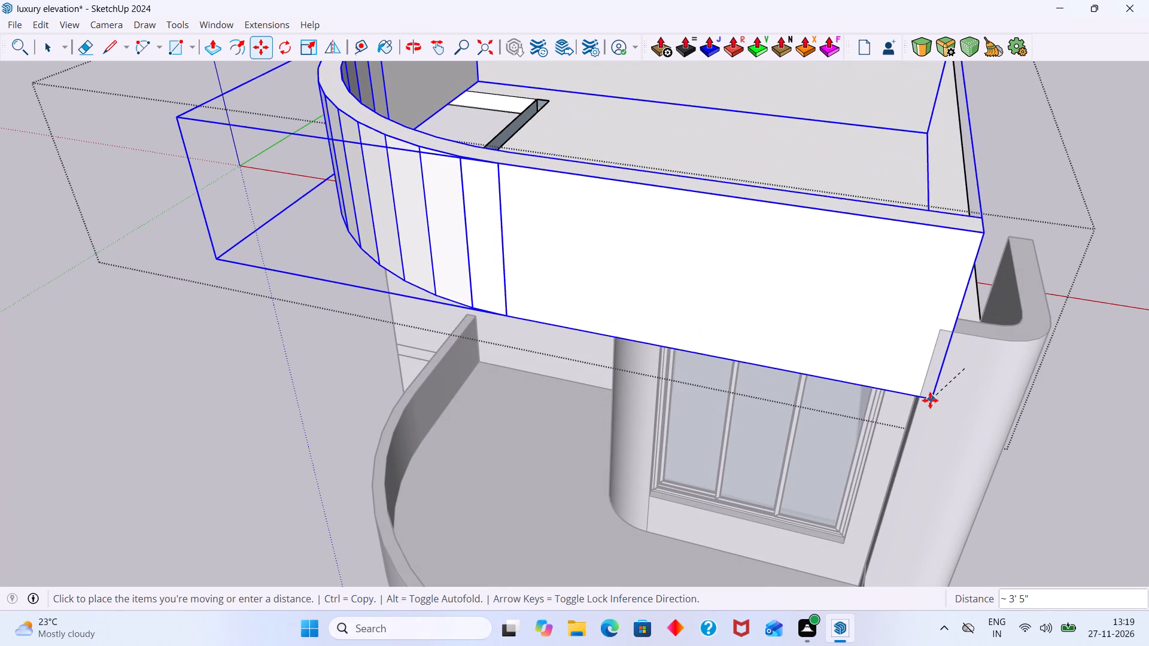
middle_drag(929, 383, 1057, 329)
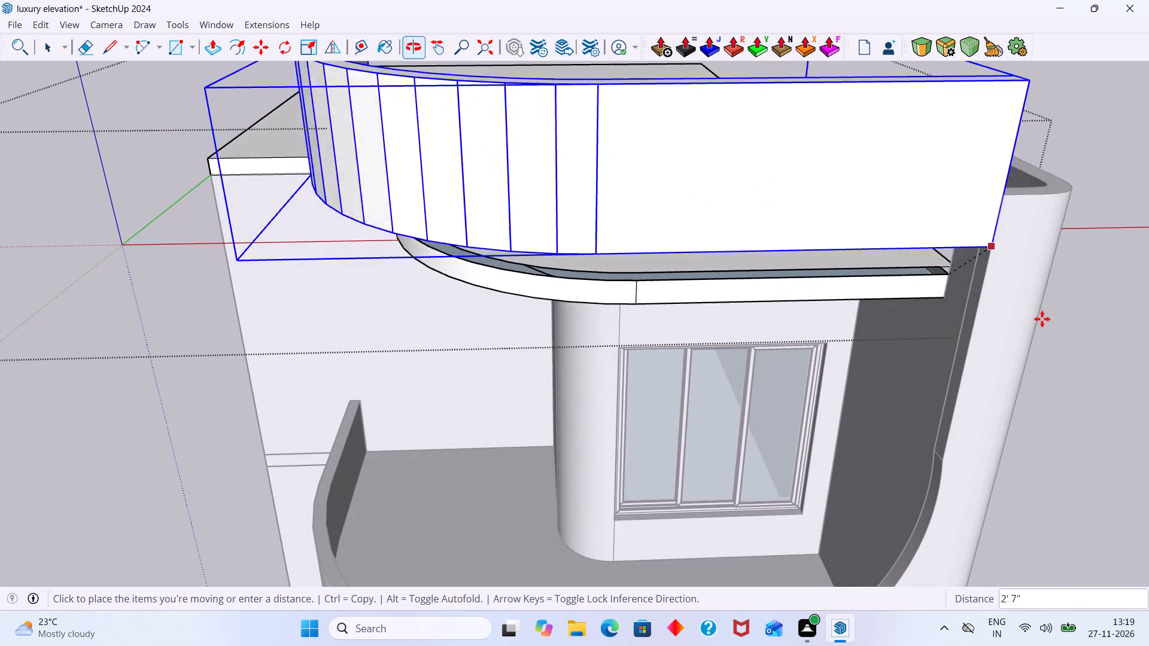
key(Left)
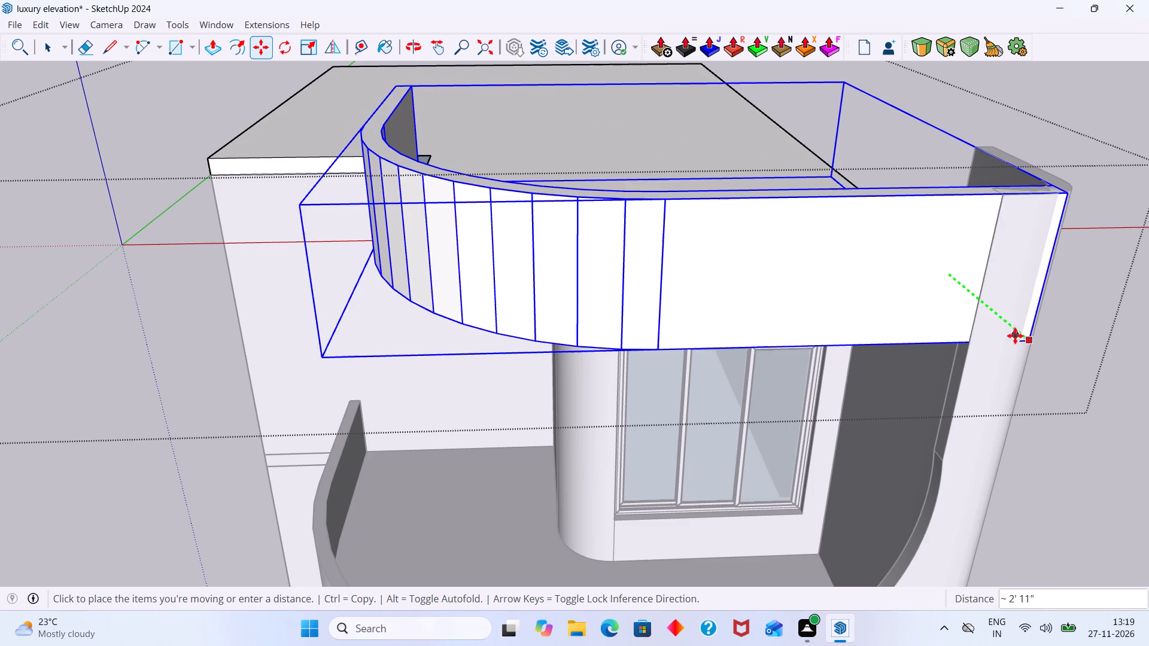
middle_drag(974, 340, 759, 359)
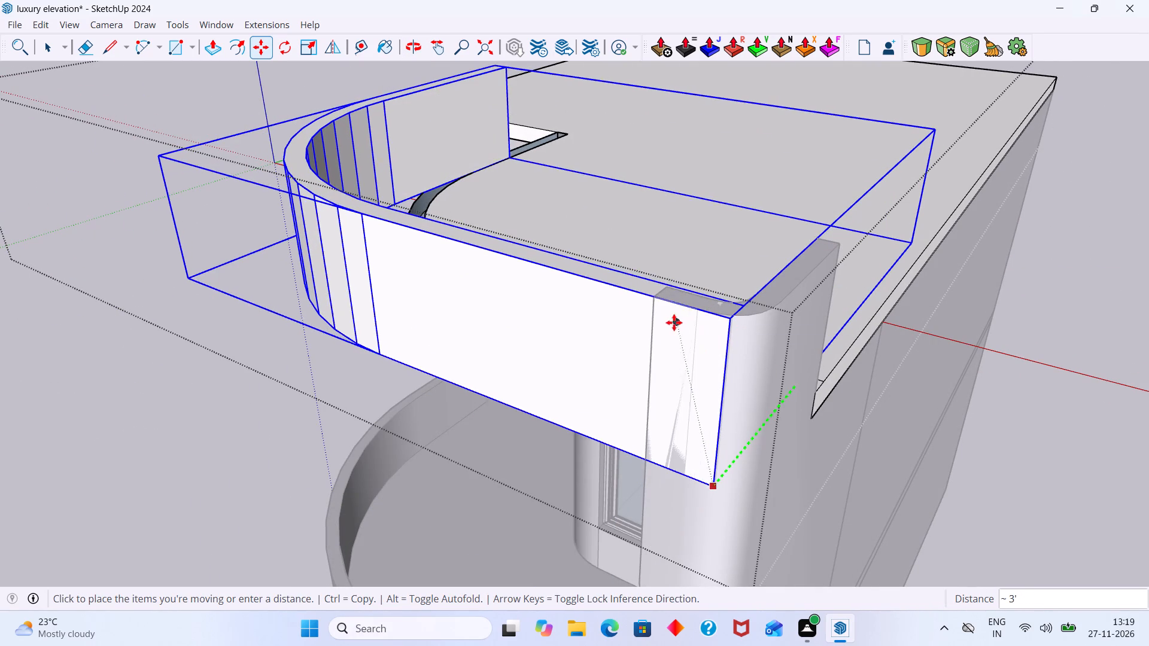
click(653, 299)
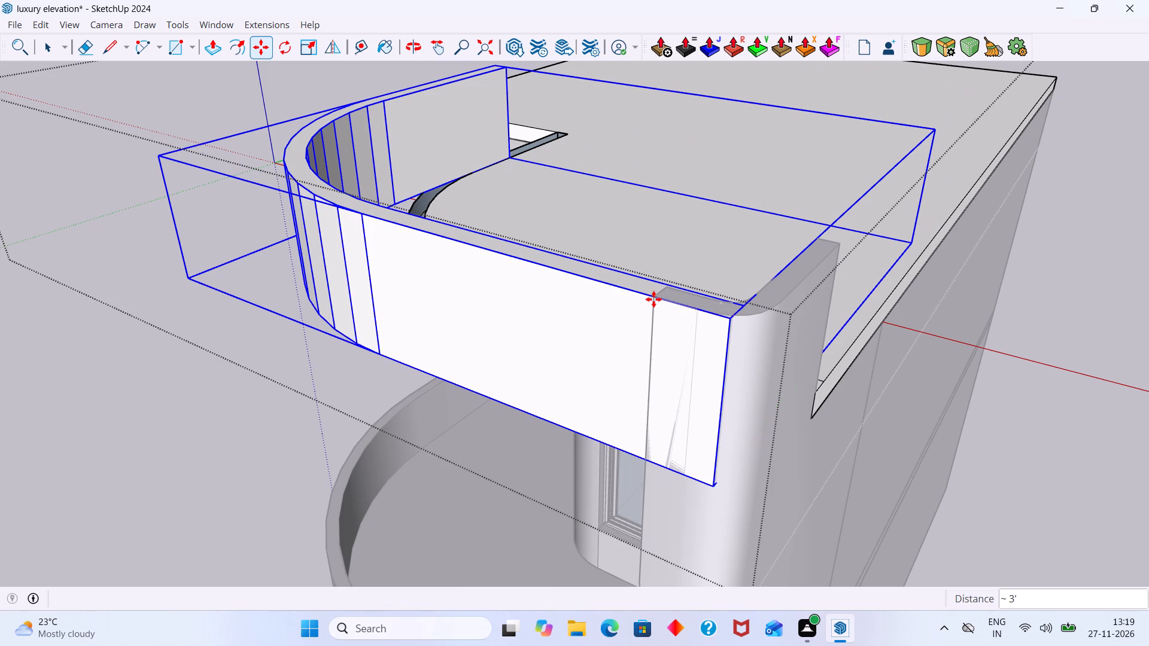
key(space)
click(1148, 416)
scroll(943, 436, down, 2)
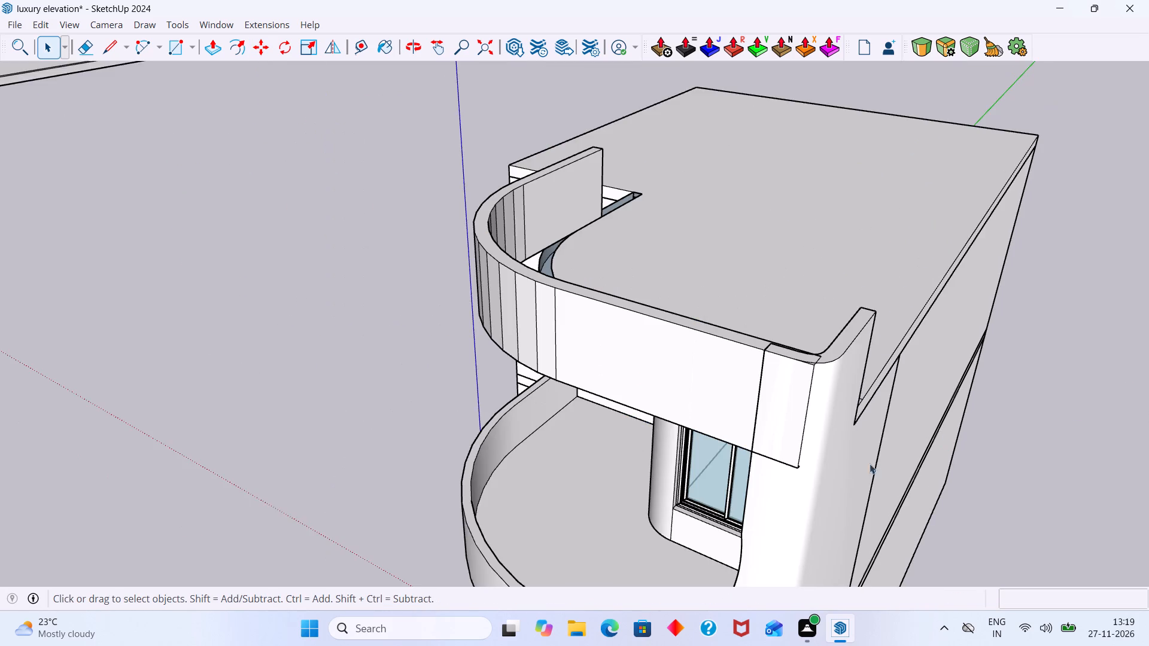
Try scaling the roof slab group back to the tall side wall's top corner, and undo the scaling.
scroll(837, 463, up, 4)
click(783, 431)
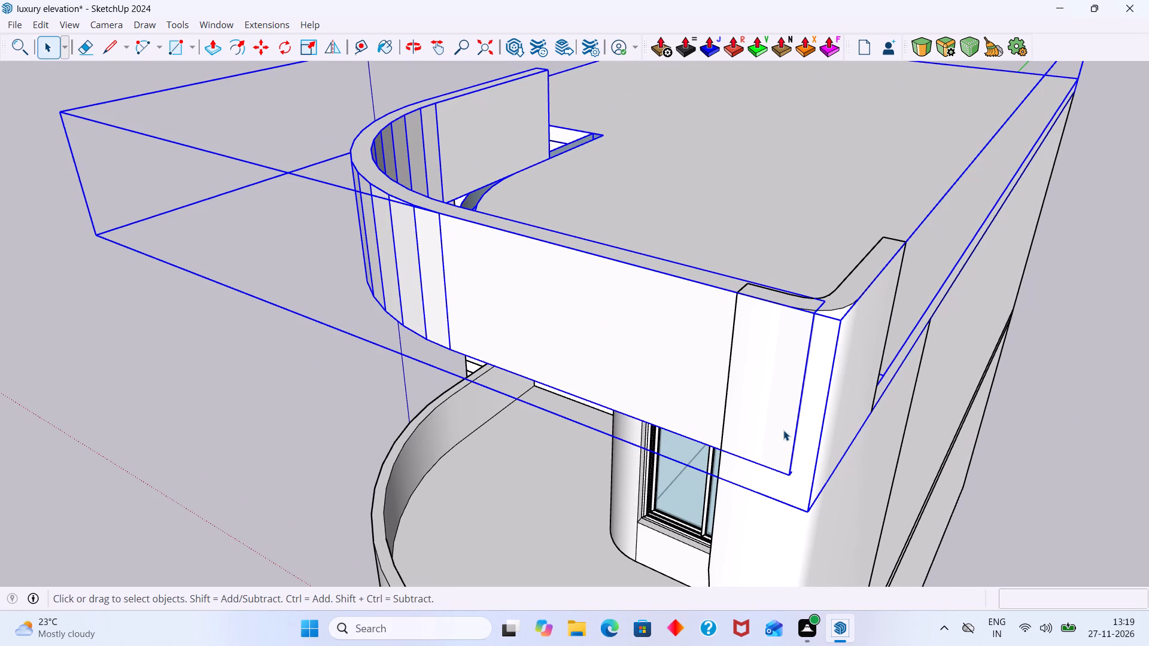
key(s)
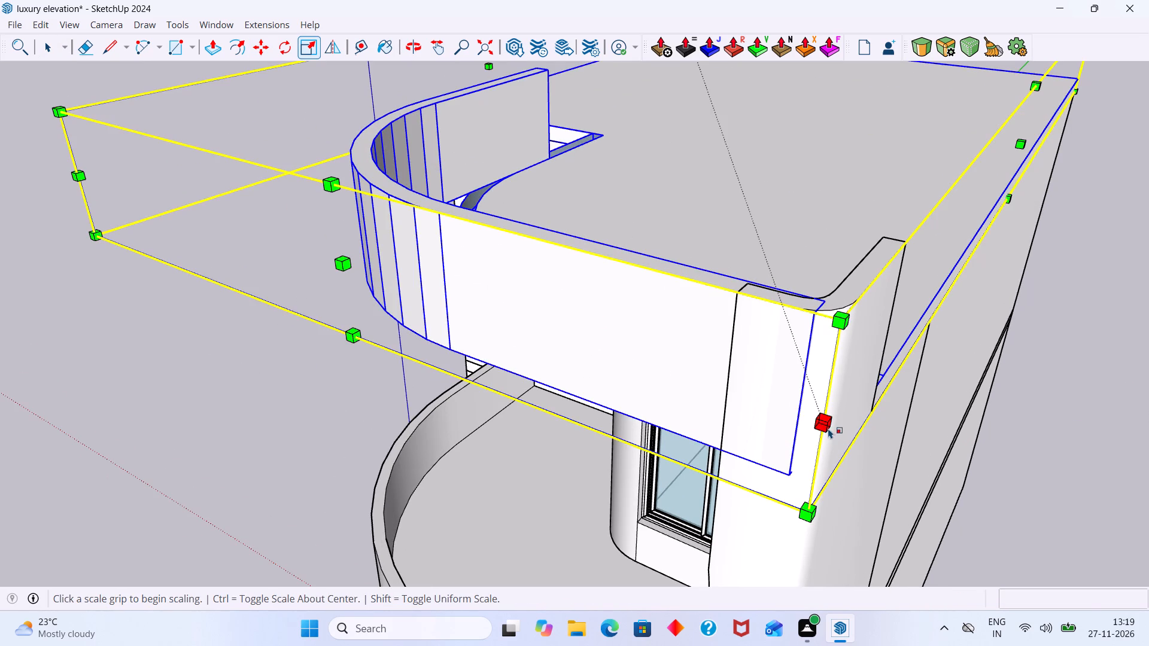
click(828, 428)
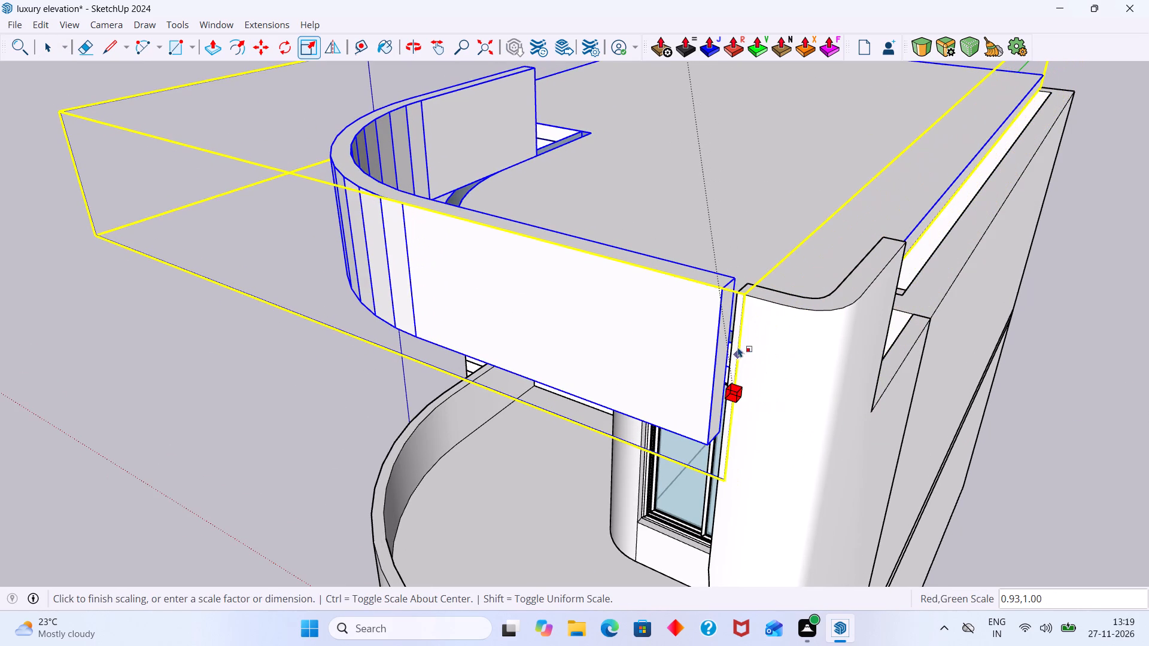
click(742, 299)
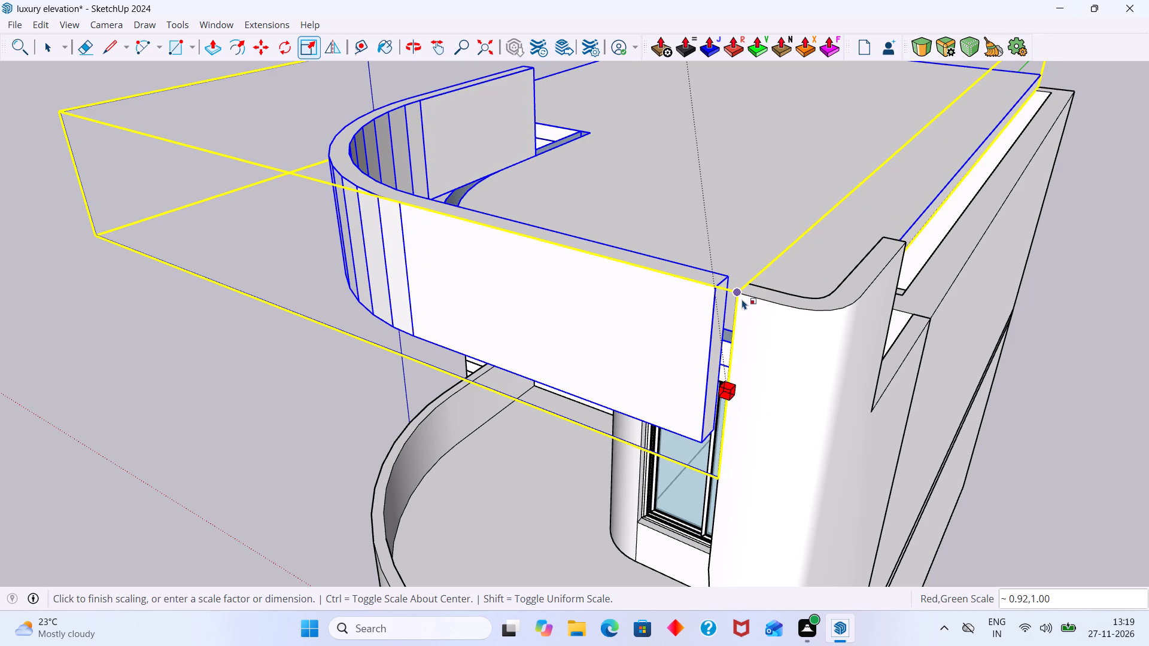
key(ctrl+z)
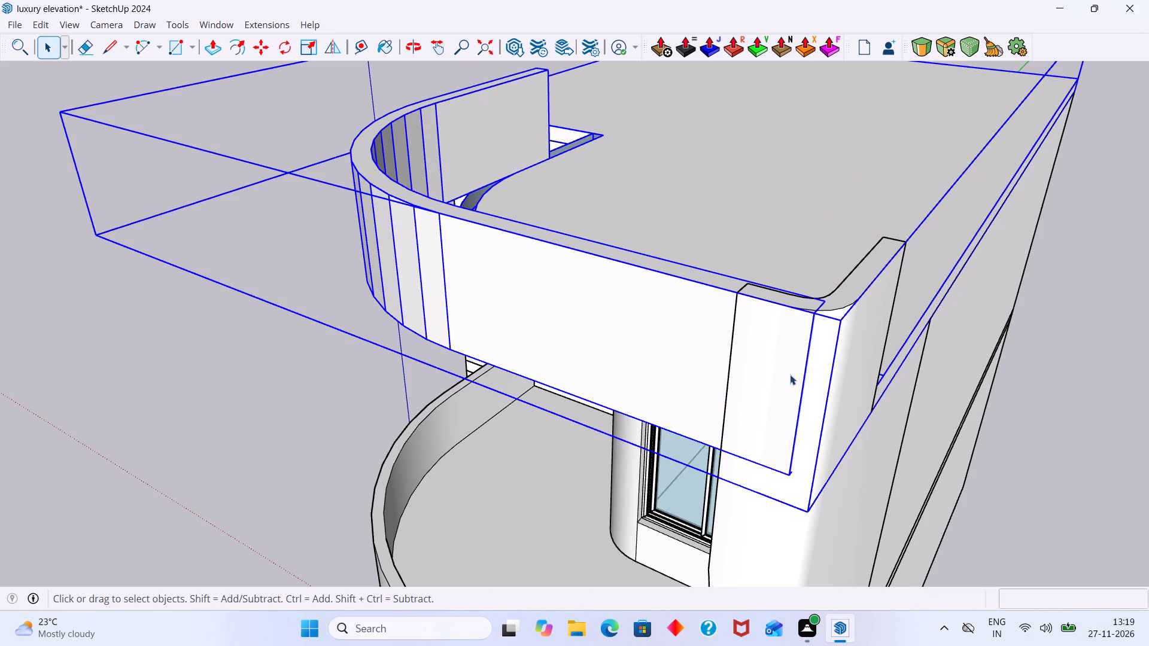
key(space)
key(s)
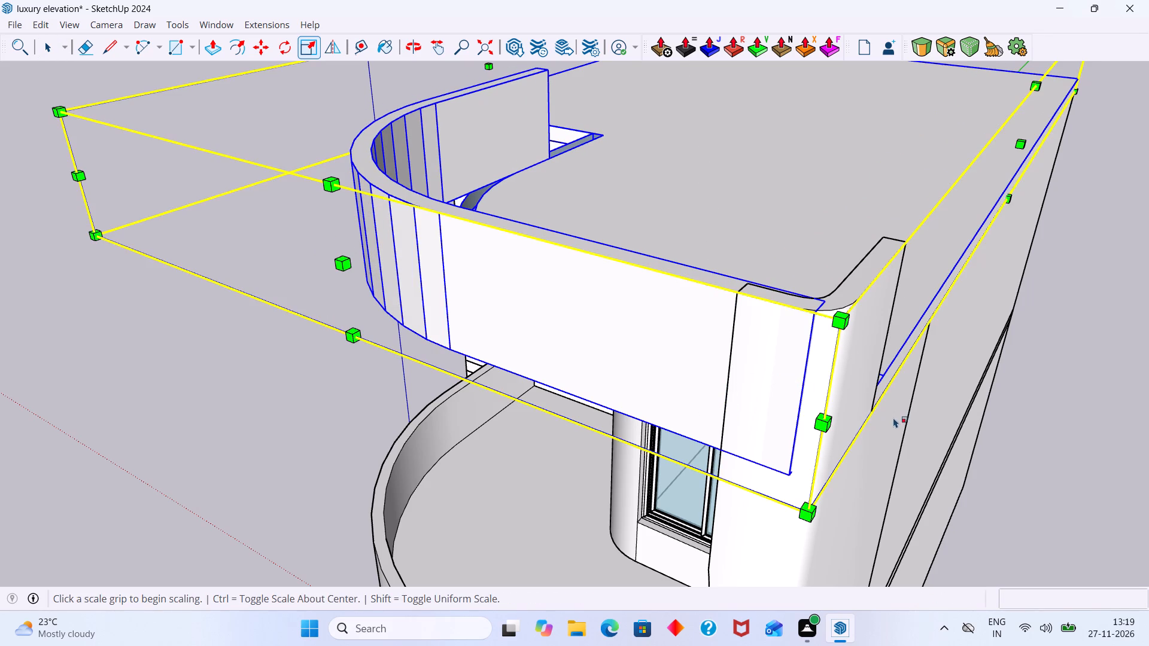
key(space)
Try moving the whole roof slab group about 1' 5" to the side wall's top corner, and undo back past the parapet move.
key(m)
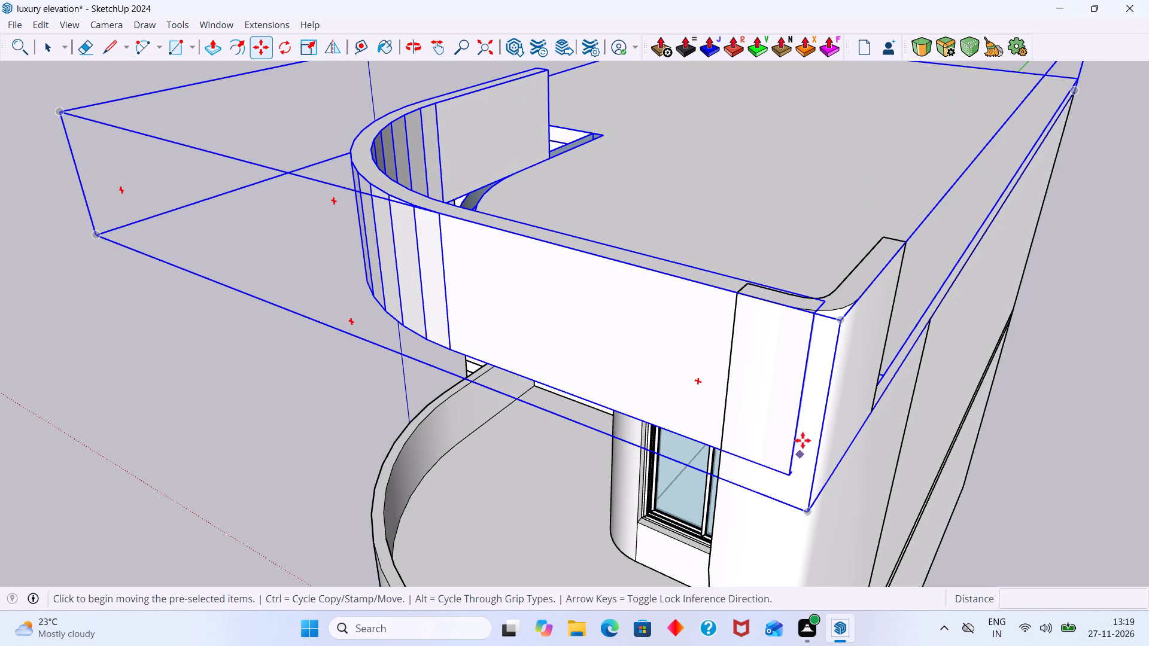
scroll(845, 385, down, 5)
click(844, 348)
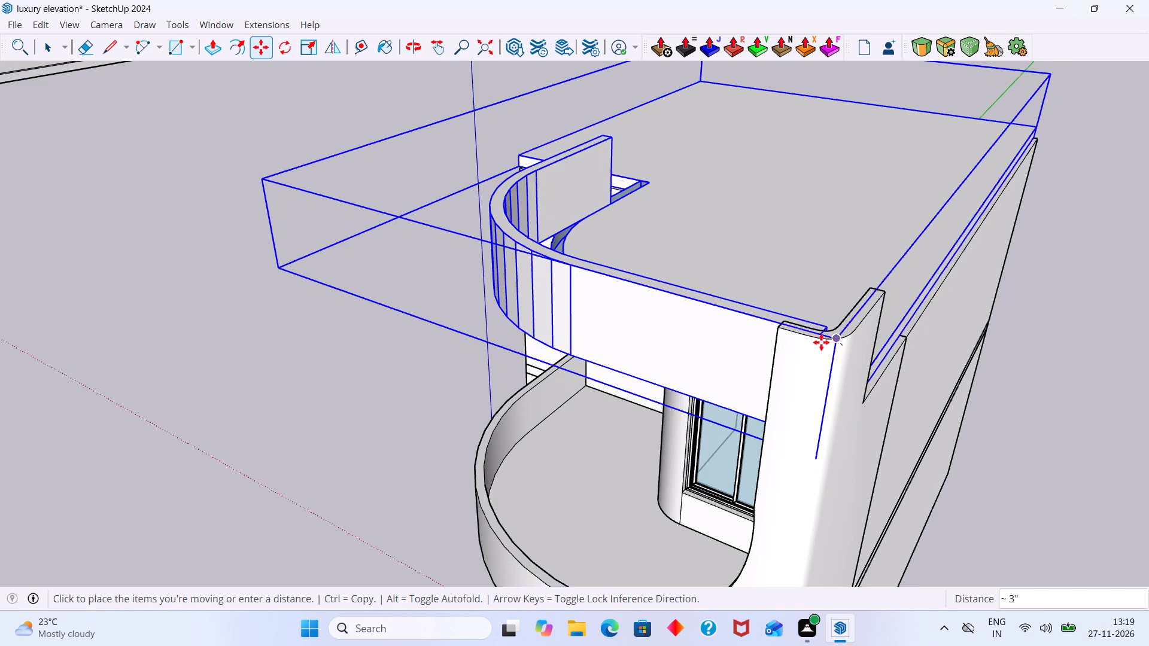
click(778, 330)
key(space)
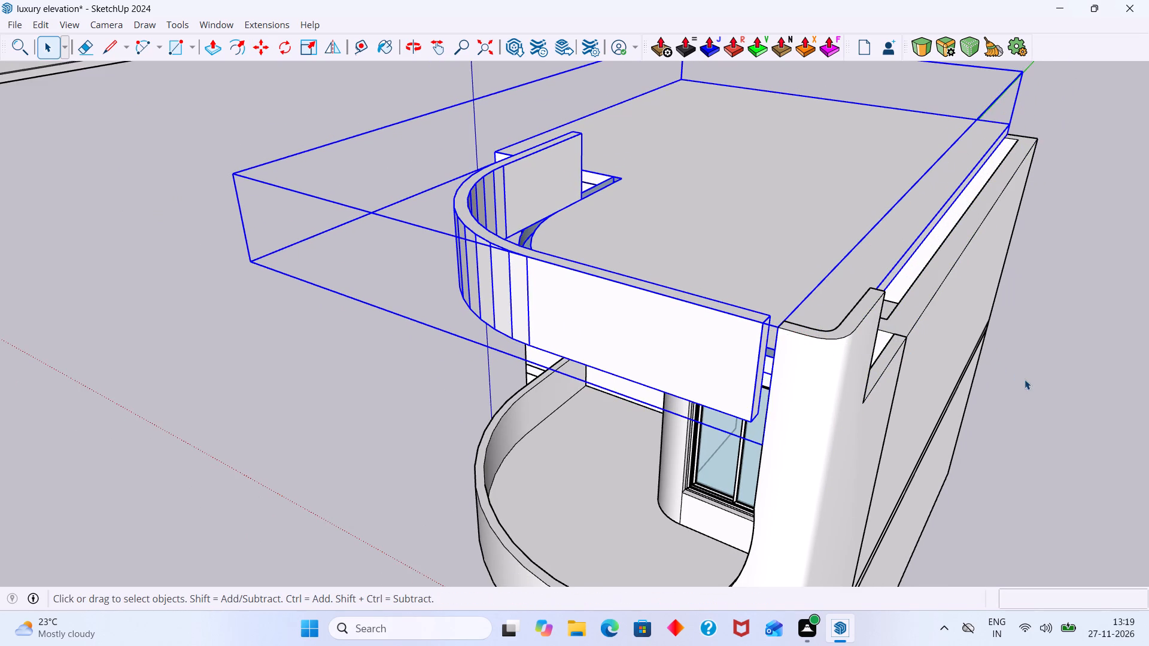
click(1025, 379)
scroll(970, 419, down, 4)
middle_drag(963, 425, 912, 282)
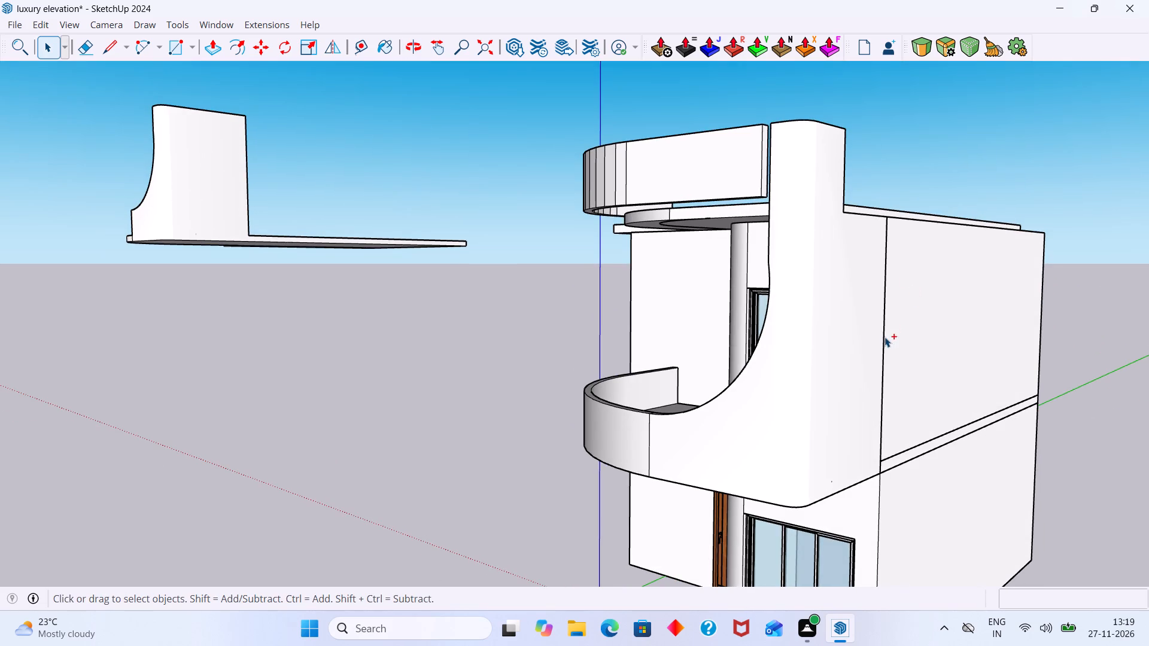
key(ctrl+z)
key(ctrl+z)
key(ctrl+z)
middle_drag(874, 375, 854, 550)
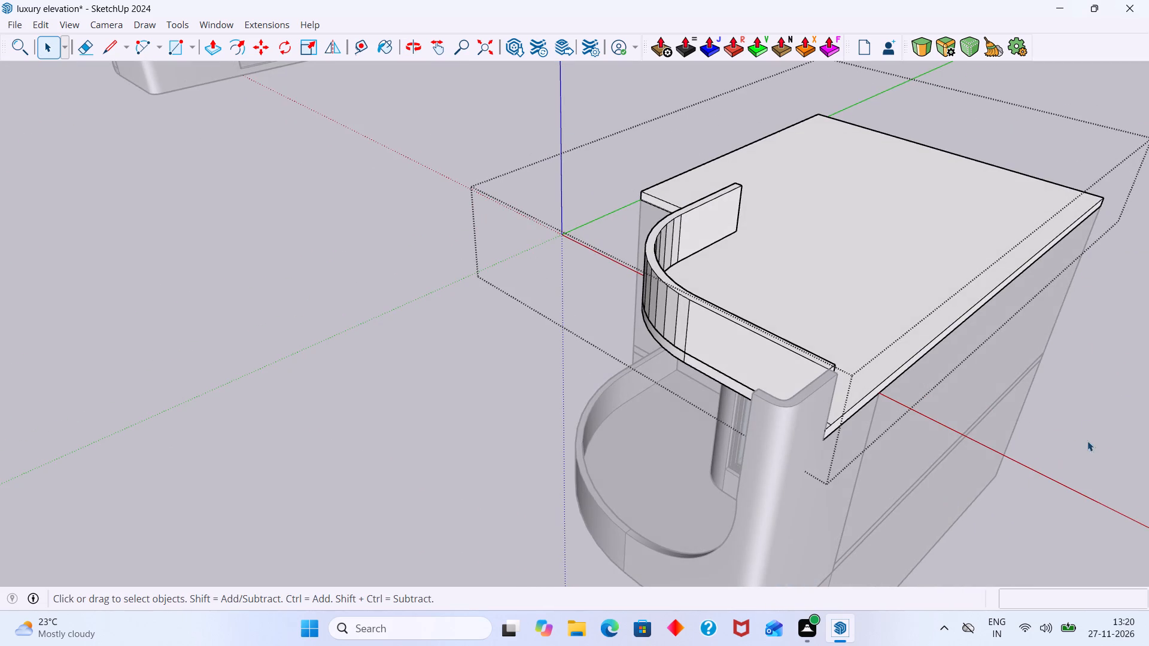
Inside the roof slab group, move the curved parapet about 3' 2" from its top end corner to the tall side wall's top front corner.
click(1073, 381)
middle_drag(907, 435, 992, 441)
scroll(877, 359, up, 3)
click(867, 321)
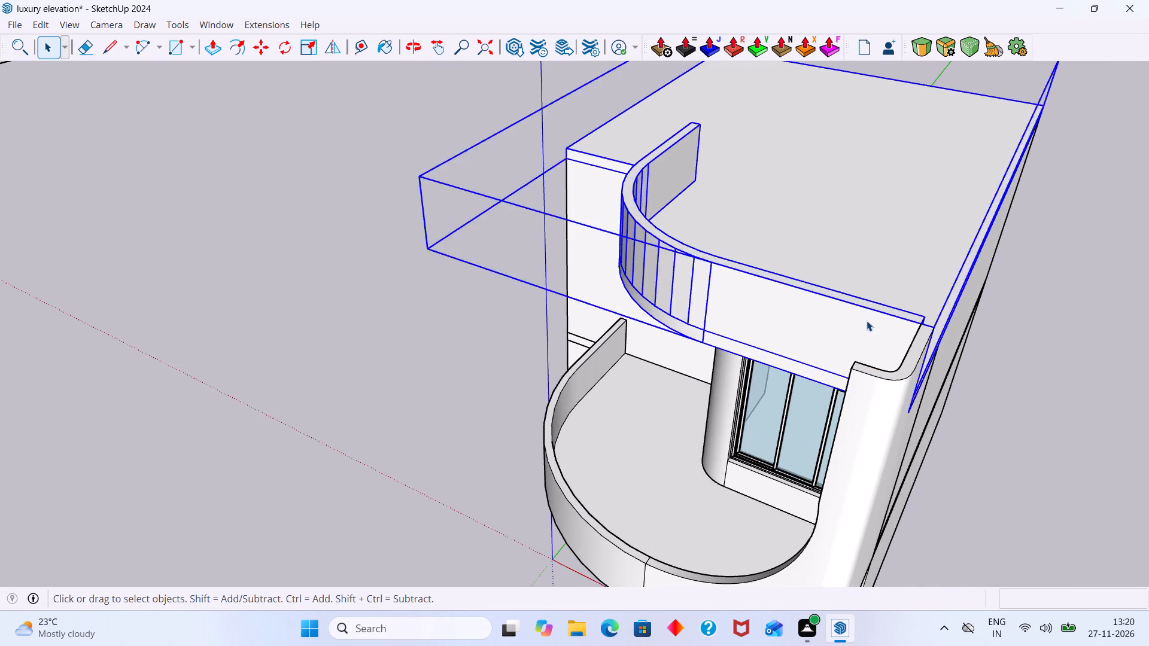
double_click(867, 321)
key(m)
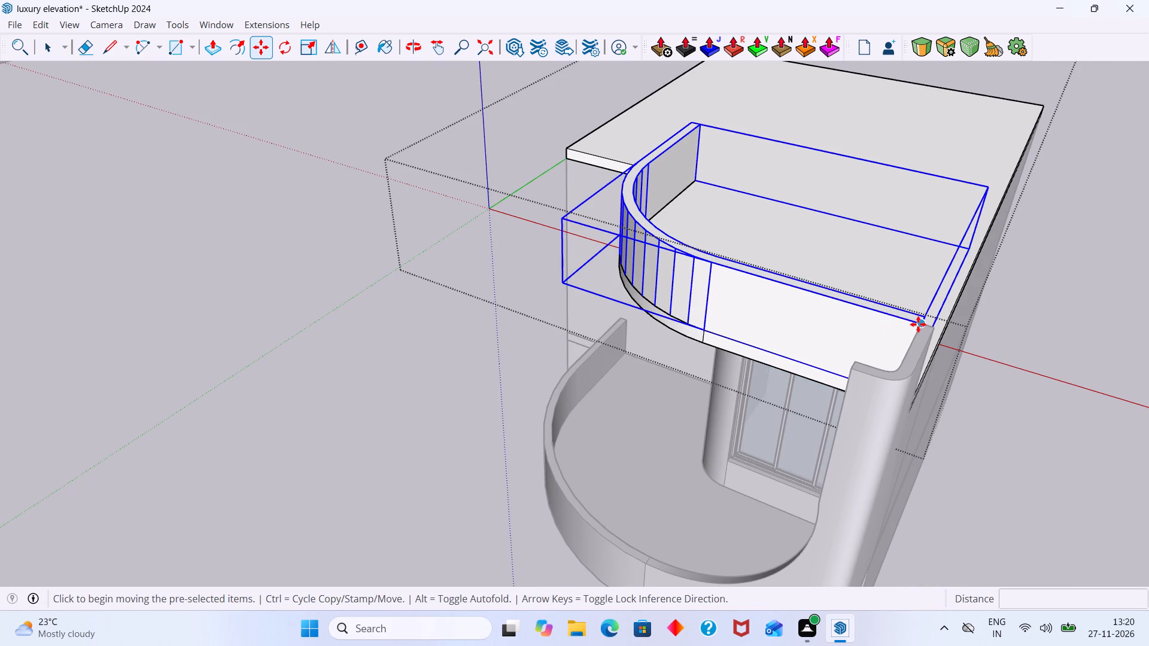
scroll(918, 324, up, 5)
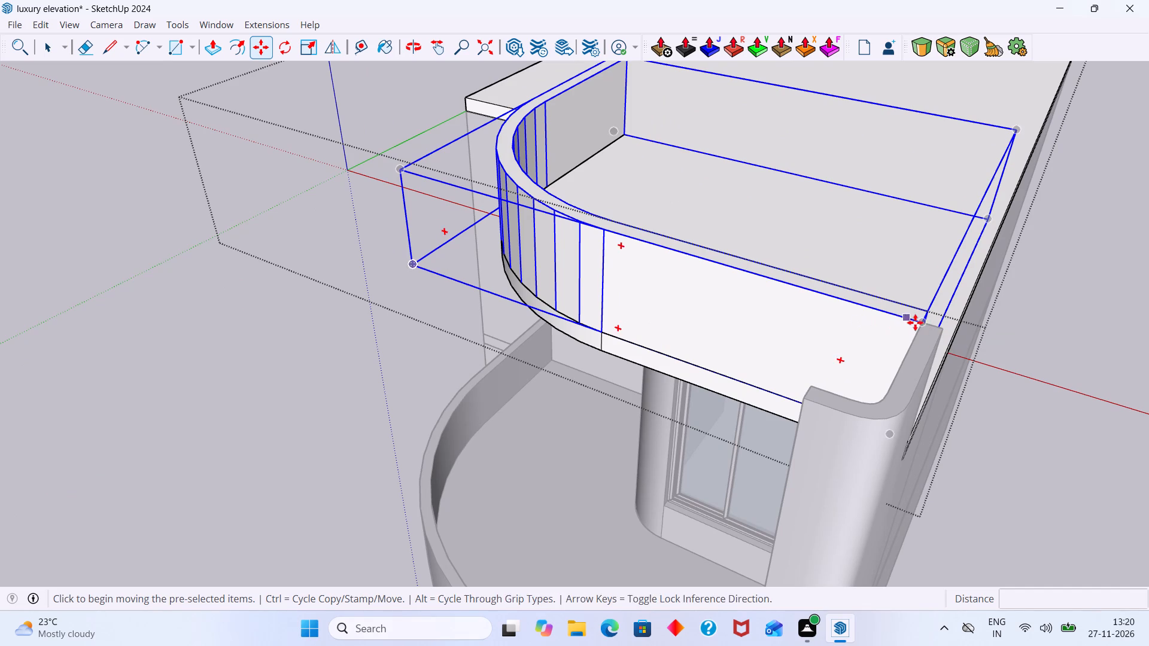
click(923, 321)
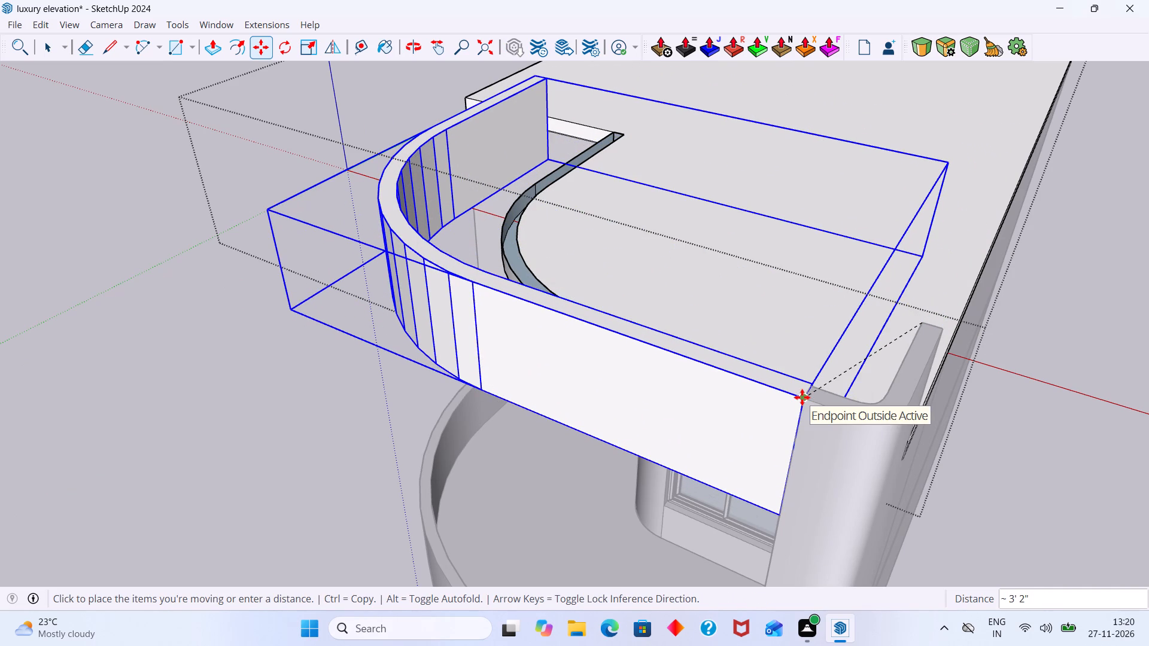
click(802, 397)
key(space)
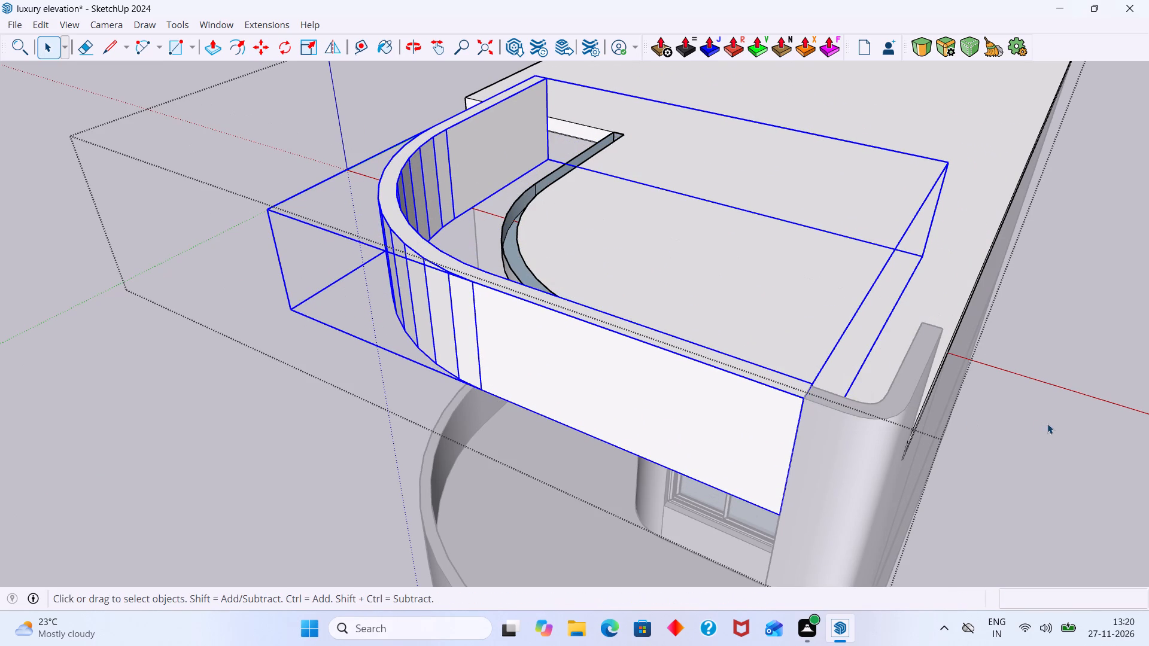
click(1048, 423)
scroll(902, 426, down, 5)
middle_drag(782, 391, 999, 443)
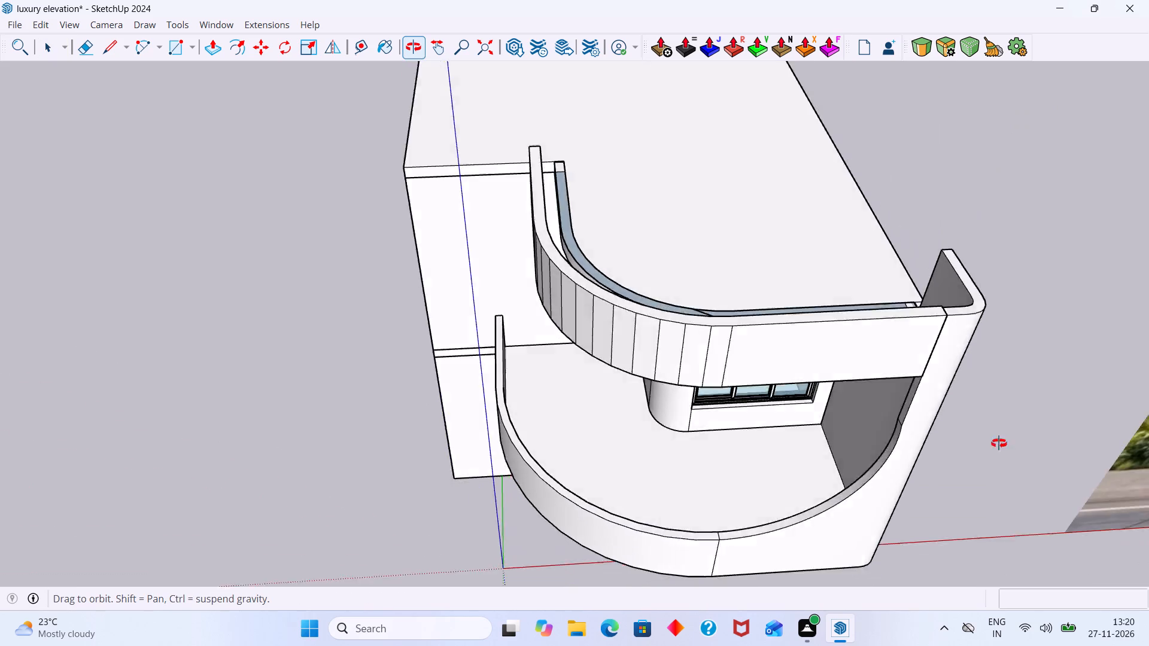
Undo the curved parapet's move and its extrusion, back to the flat curved strip on the roof slab.
middle_drag(999, 443, 1079, 459)
shift+middle_drag(817, 358, 726, 532)
middle_drag(572, 446, 519, 421)
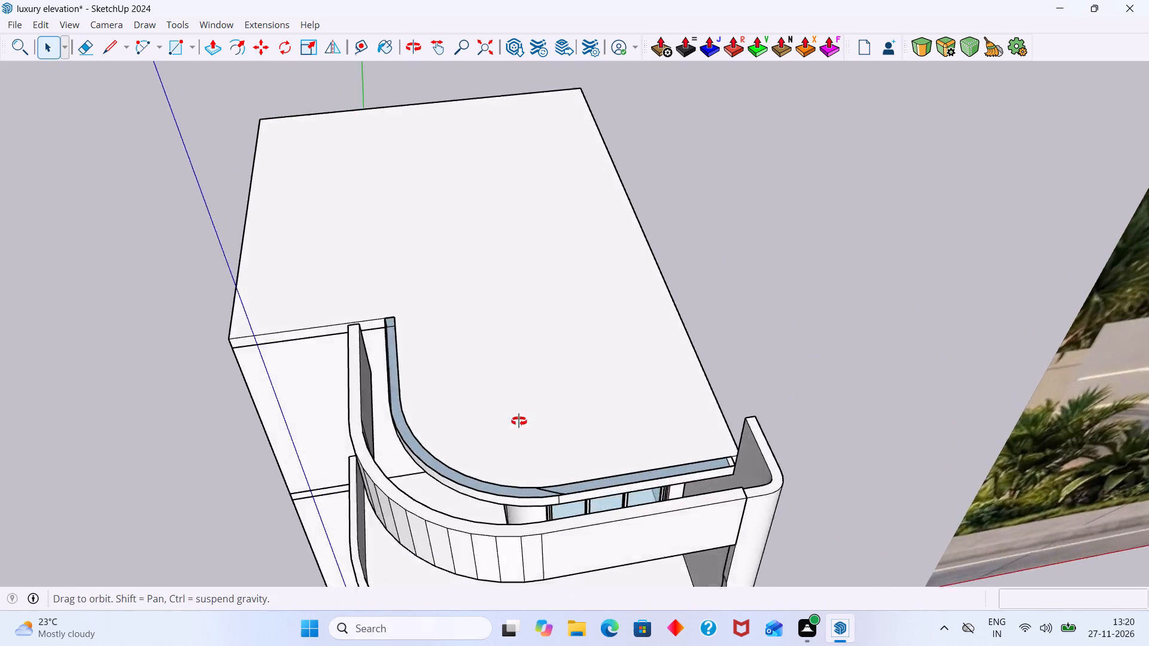
middle_drag(519, 421, 448, 372)
key(ctrl+z)
key(ctrl+z)
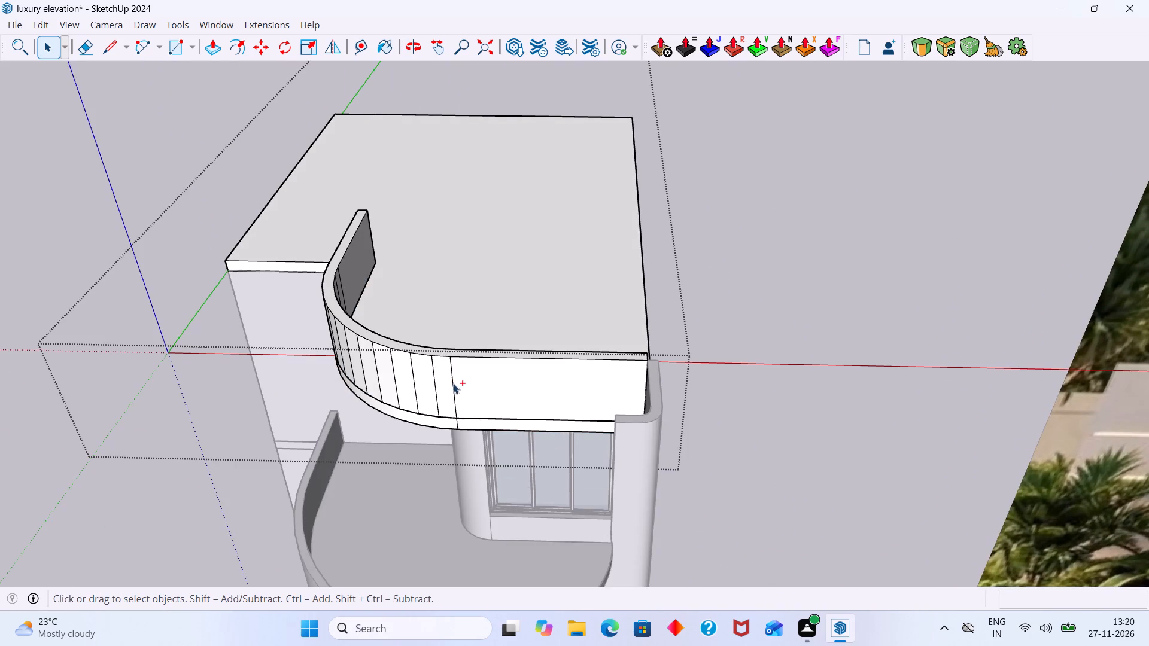
key(ctrl+z)
key(ctrl+z)
key(ctrl+z)
key(ctrl+z)
key(ctrl+z)
key(ctrl+z)
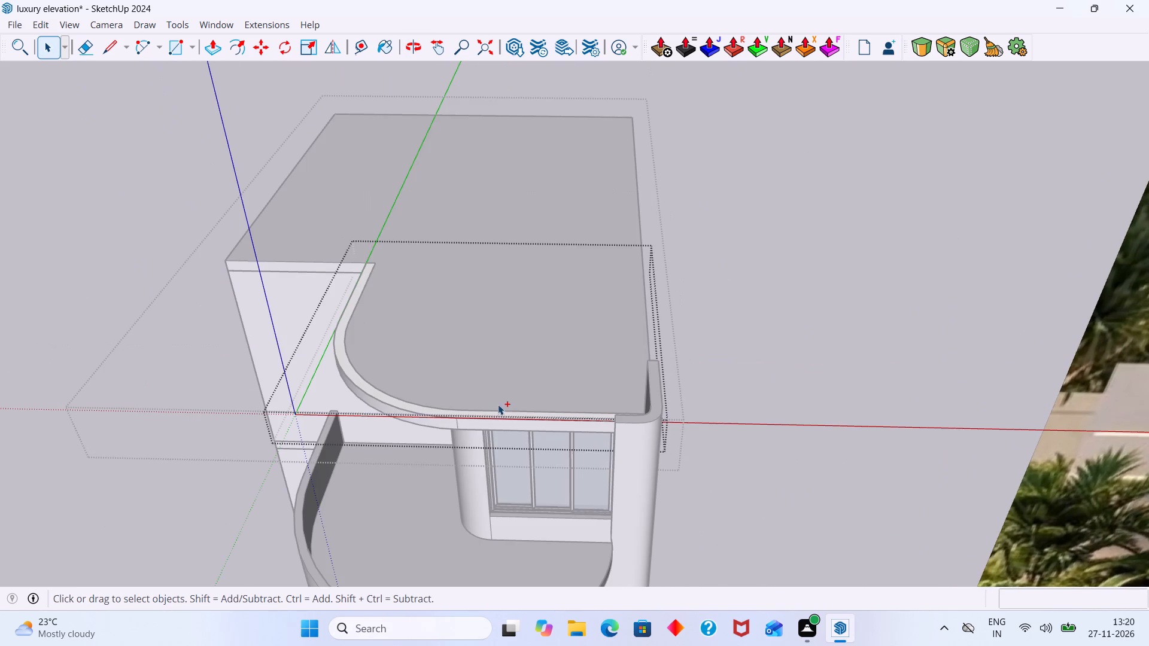
Inside the roof slab group, copy the flat curved parapet strip about 30' 9" away to the open ground beside the house, and leave the group.
click(783, 332)
scroll(476, 416, up, 4)
shift+middle_drag(446, 412, 573, 342)
middle_drag(523, 411, 509, 450)
scroll(503, 401, up, 7)
click(496, 399)
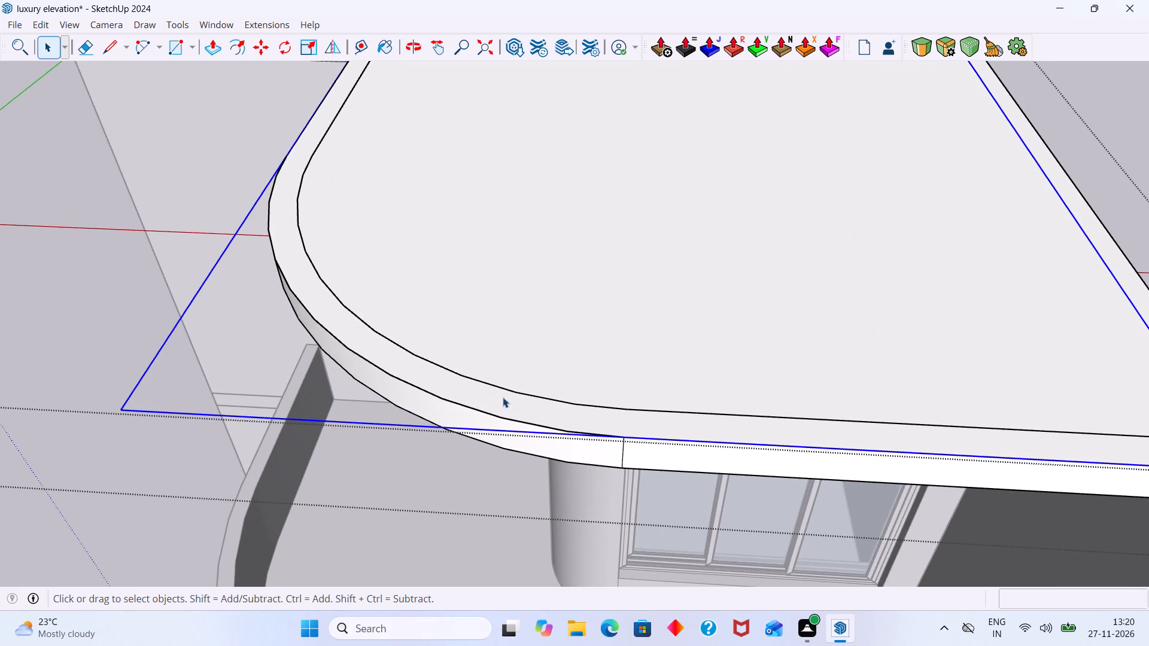
click(504, 397)
scroll(504, 397, down, 13)
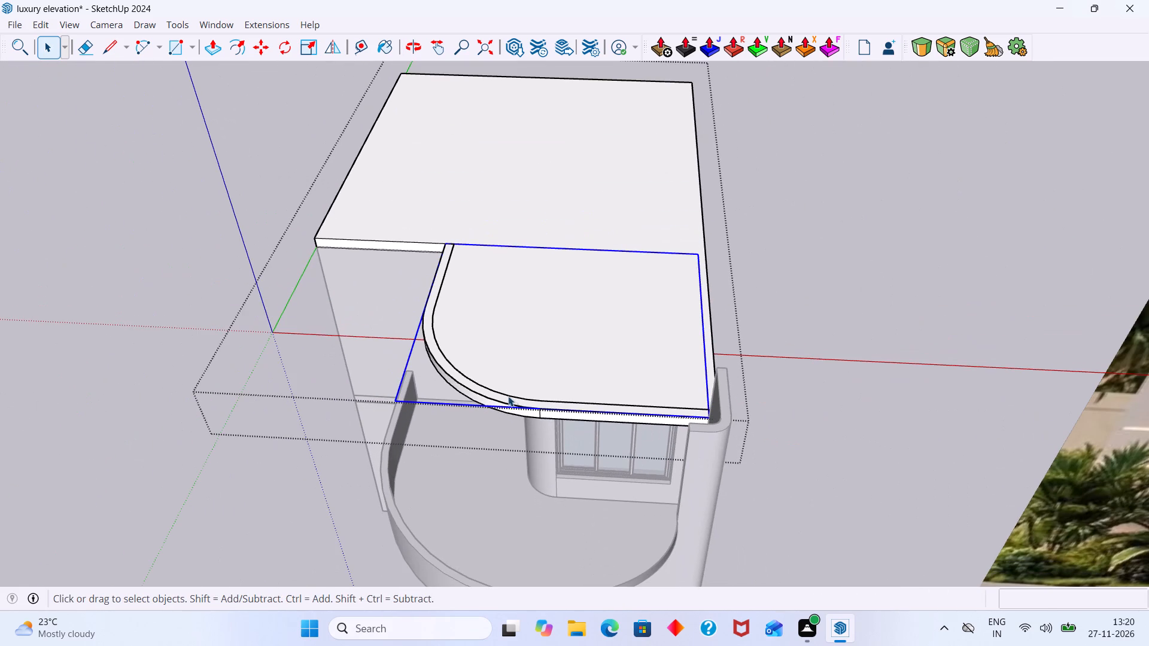
middle_drag(505, 392, 576, 379)
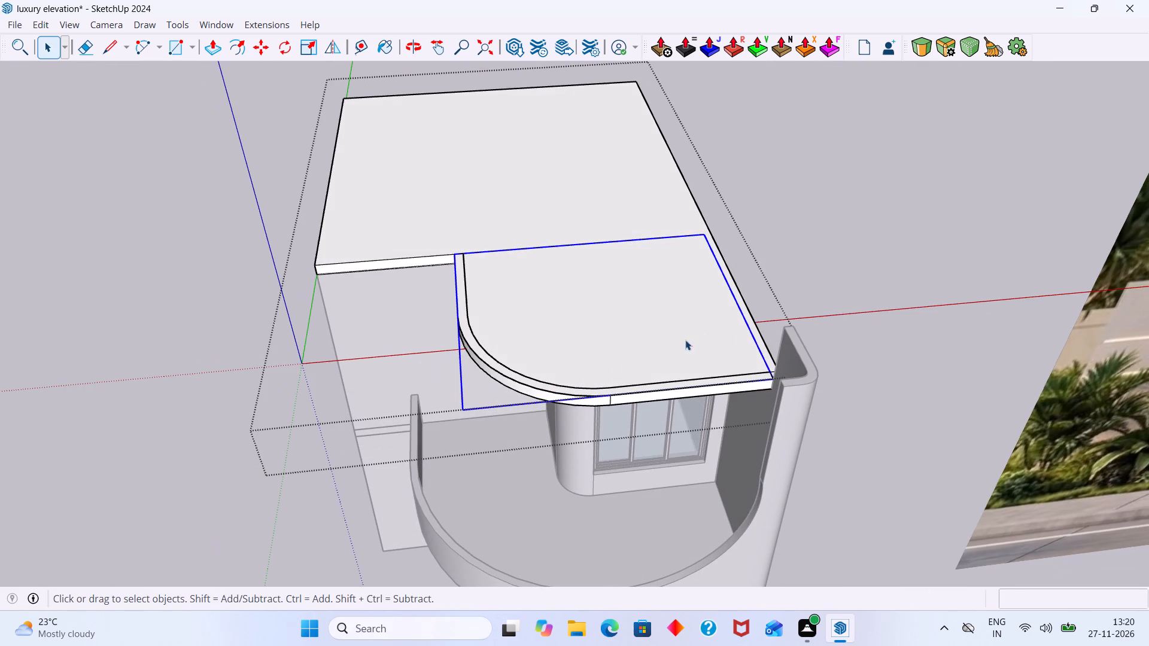
key(m)
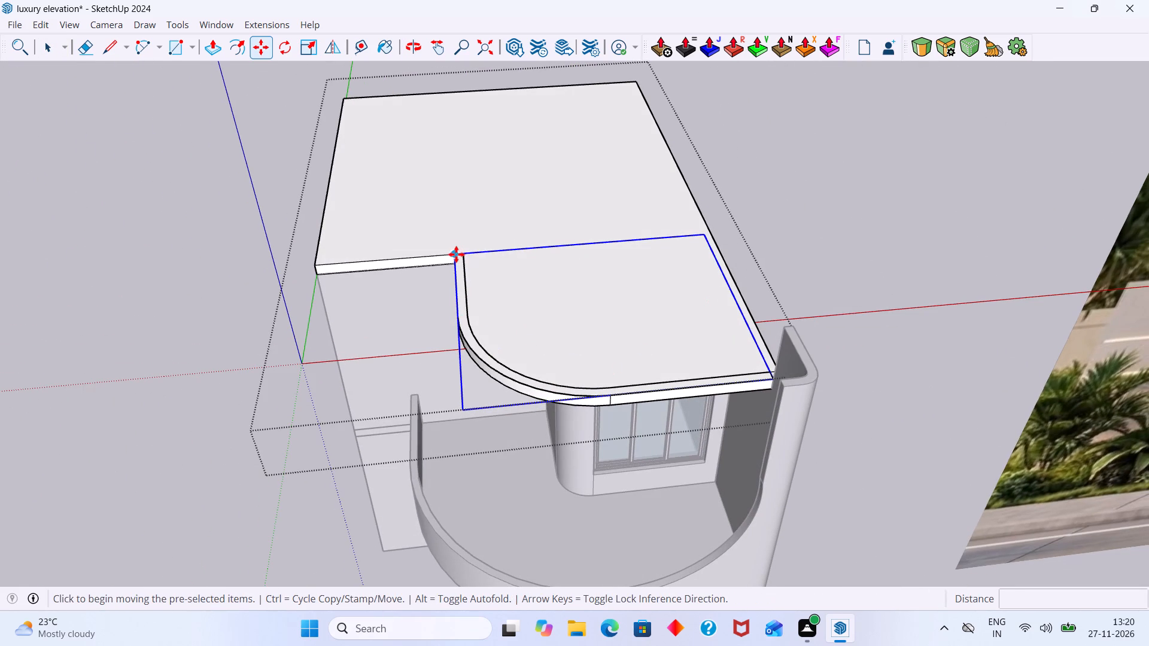
click(454, 252)
scroll(320, 295, down, 1)
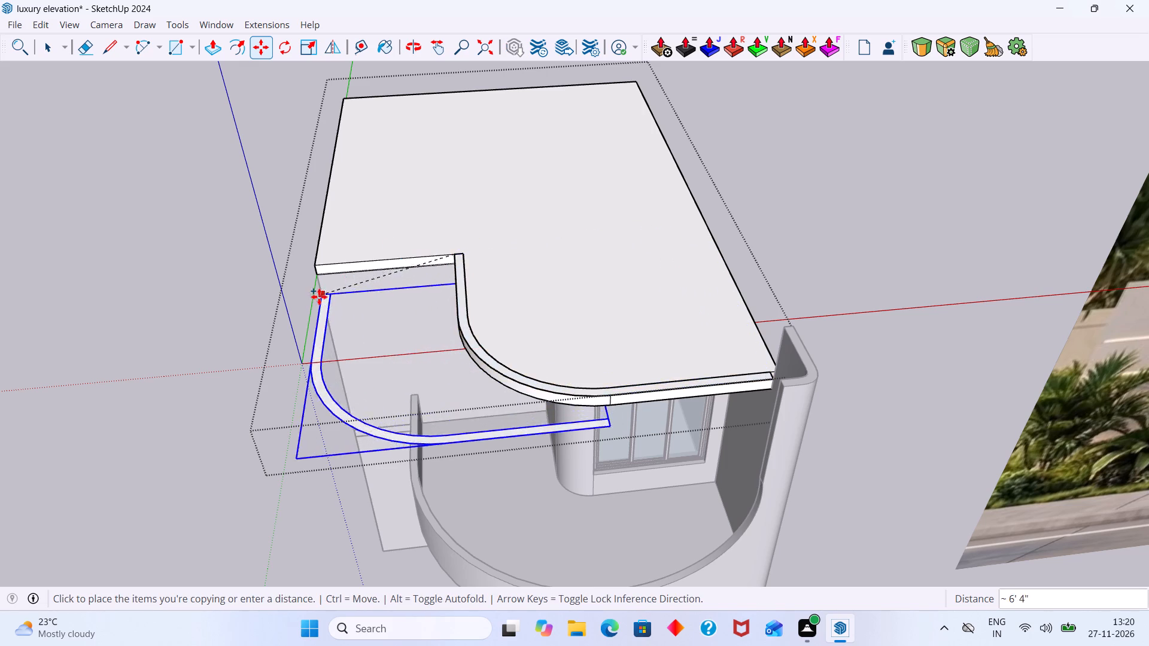
scroll(319, 297, down, 5)
shift+middle_drag(314, 299, 545, 251)
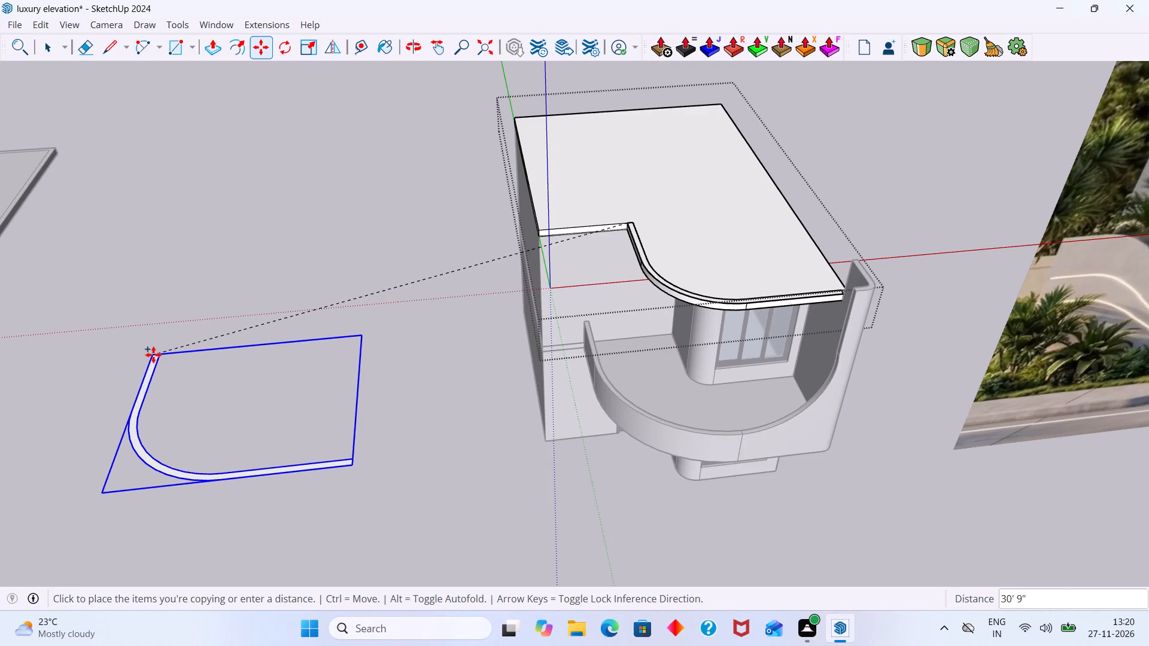
click(153, 355)
key(space)
click(379, 267)
scroll(628, 300, up, 5)
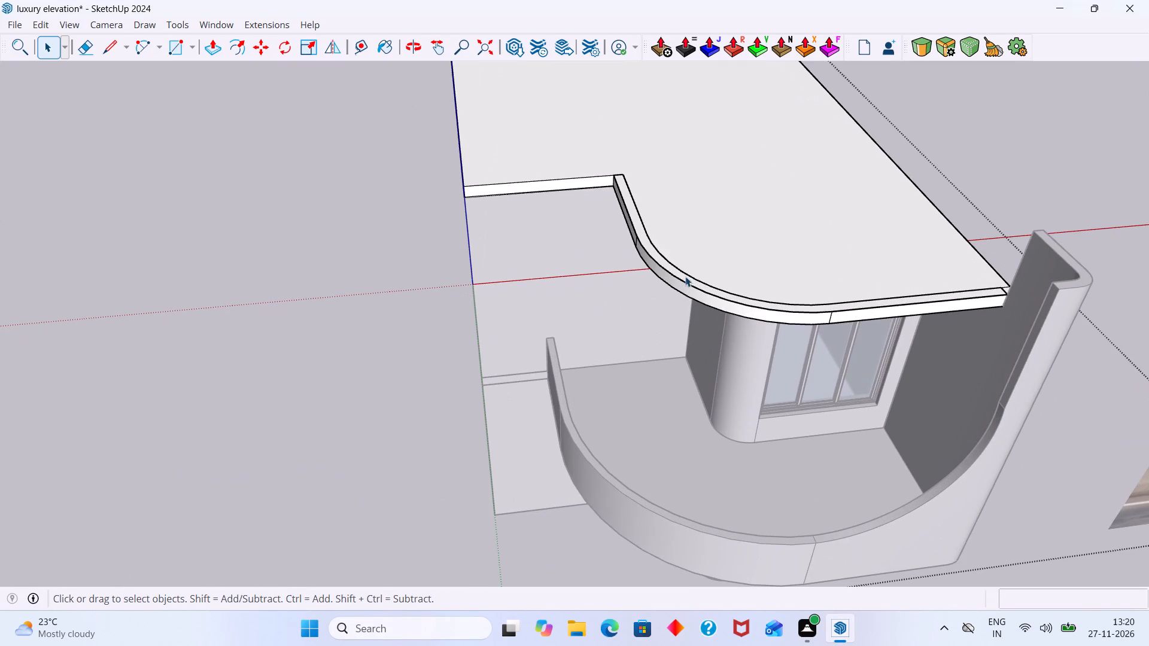
click(688, 273)
scroll(794, 261, down, 1)
click(1027, 163)
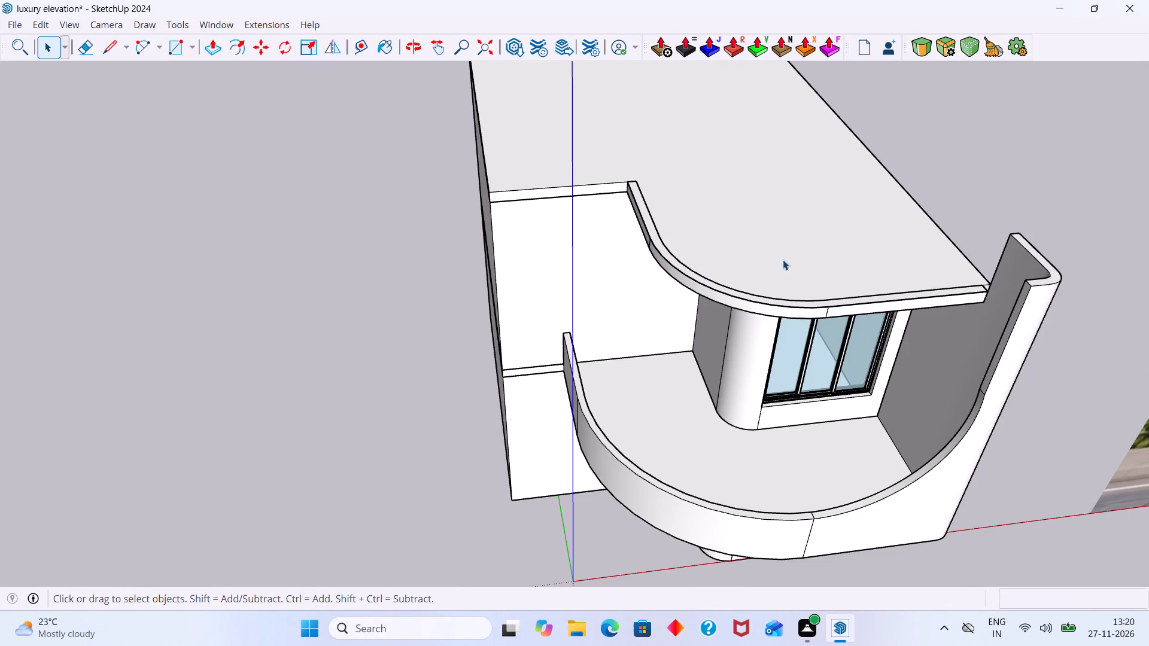
Explode the roof slab group that contains the copied curved strip.
scroll(830, 288, up, 4)
scroll(815, 311, down, 9)
scroll(513, 428, down, 3)
scroll(415, 484, up, 1)
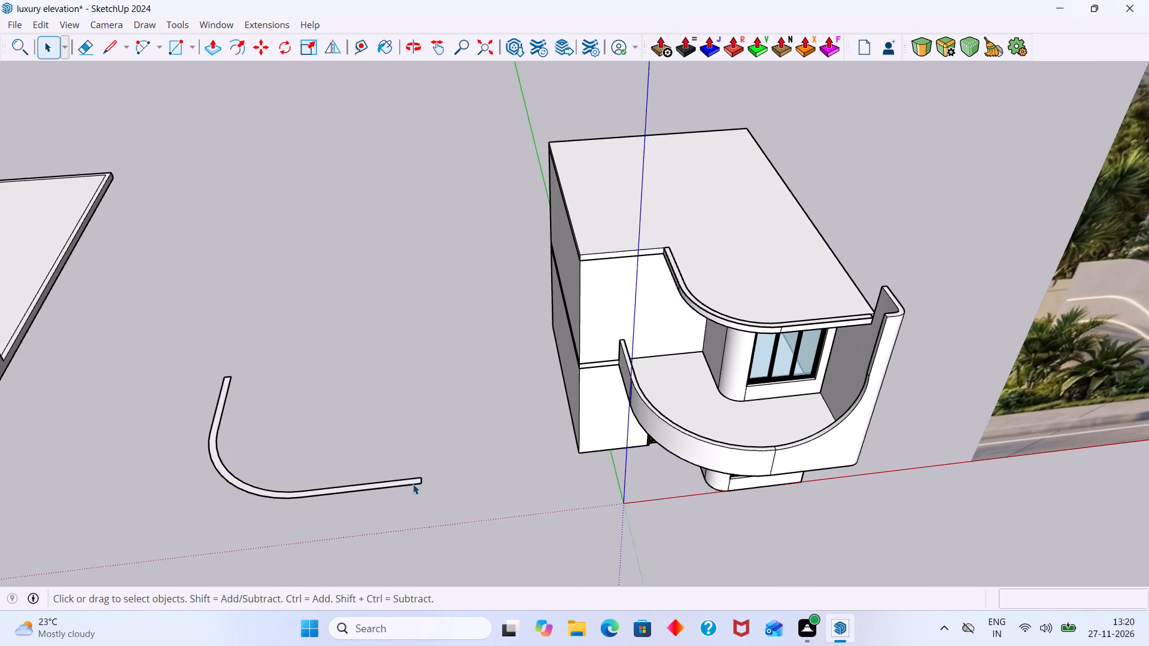
scroll(413, 484, up, 2)
click(409, 483)
right_click(476, 456)
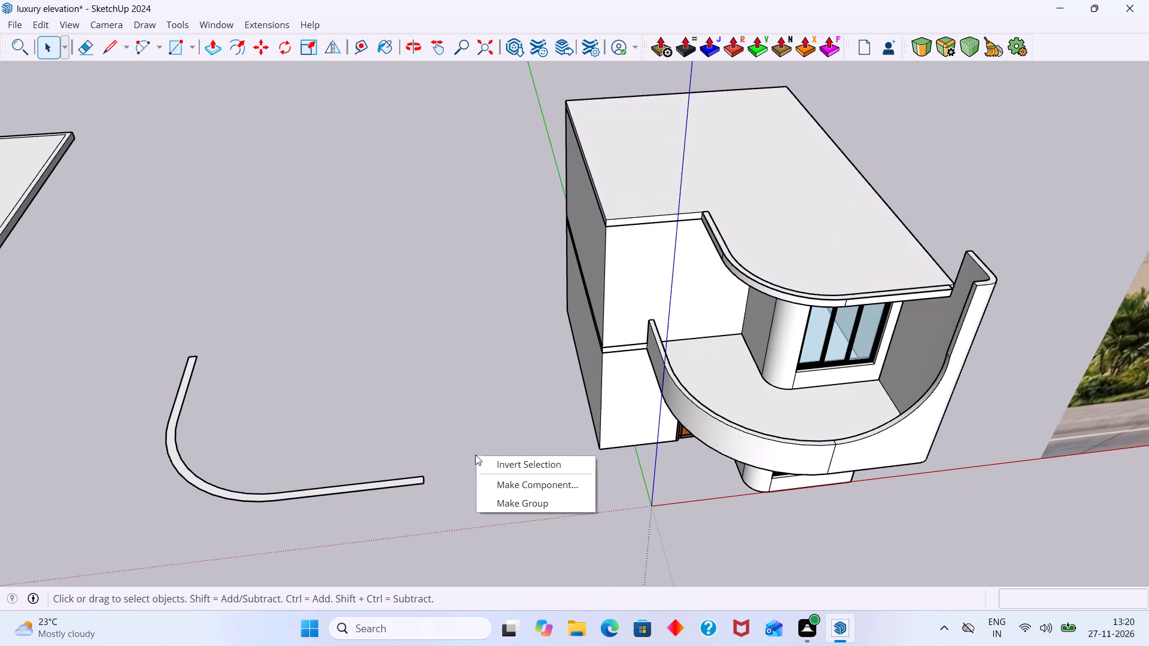
click(448, 417)
click(402, 480)
right_click(402, 479)
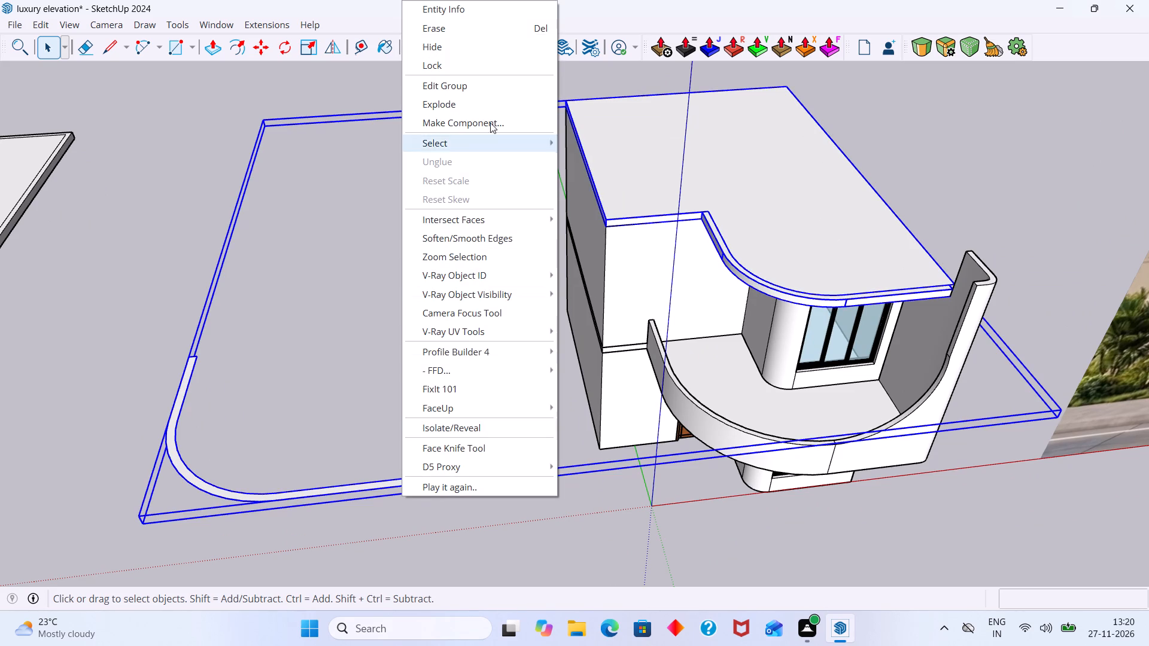
click(491, 107)
click(472, 212)
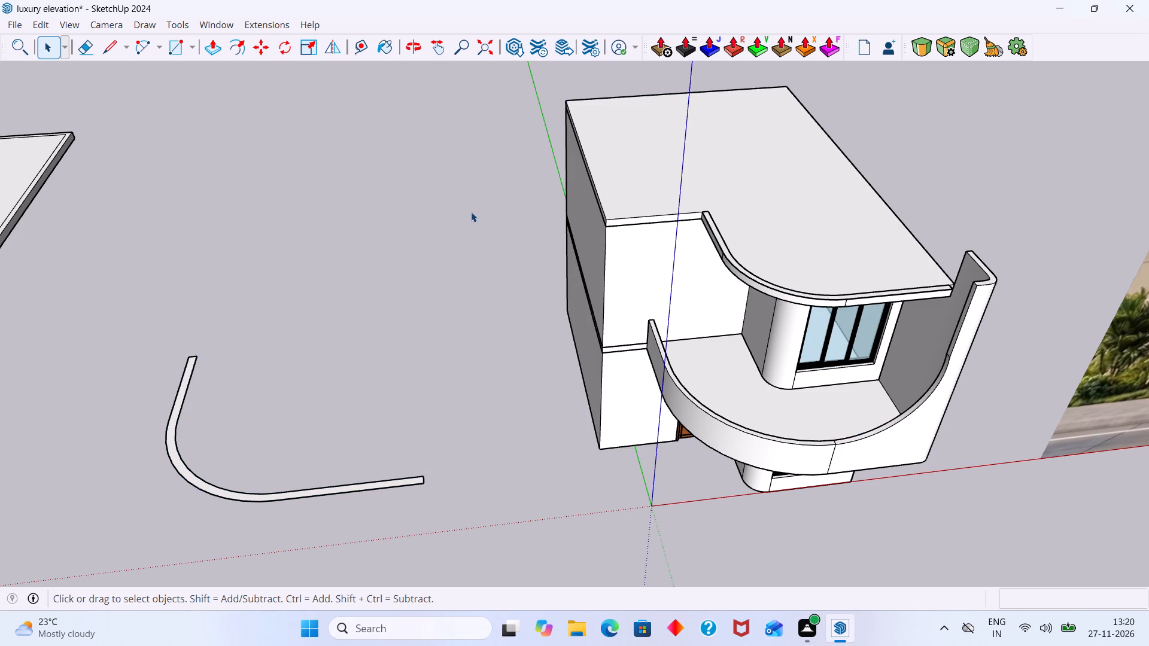
Examine the exploded roof slab and the curved strips to check which faces and pieces can be selected separately.
click(783, 232)
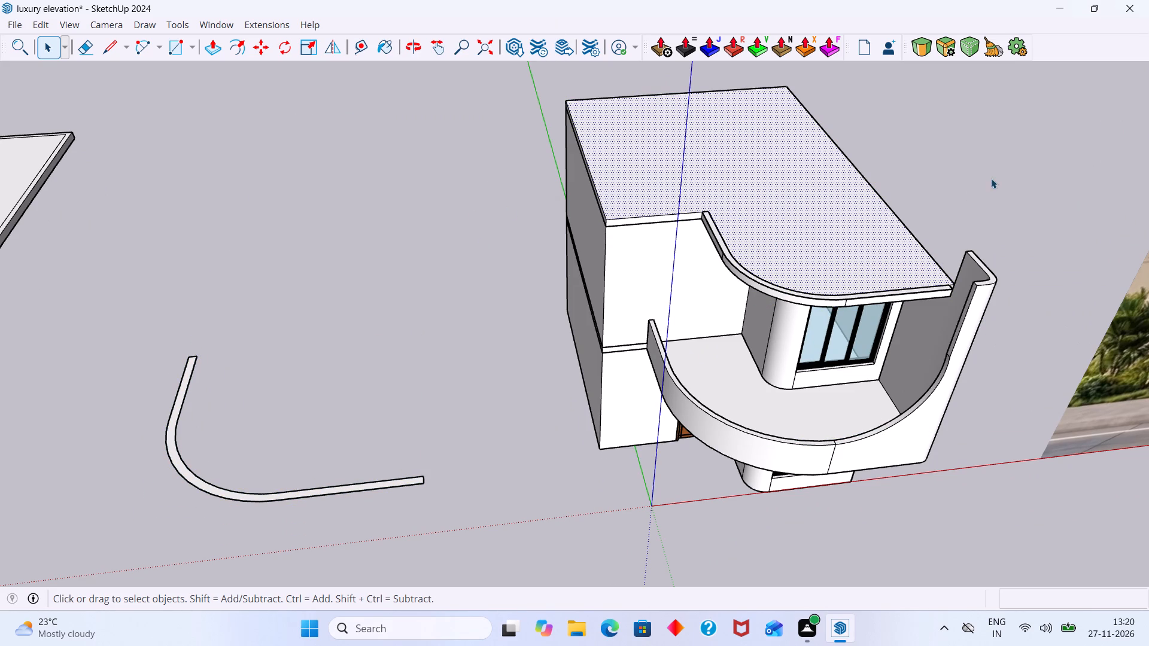
click(991, 176)
click(805, 283)
click(322, 434)
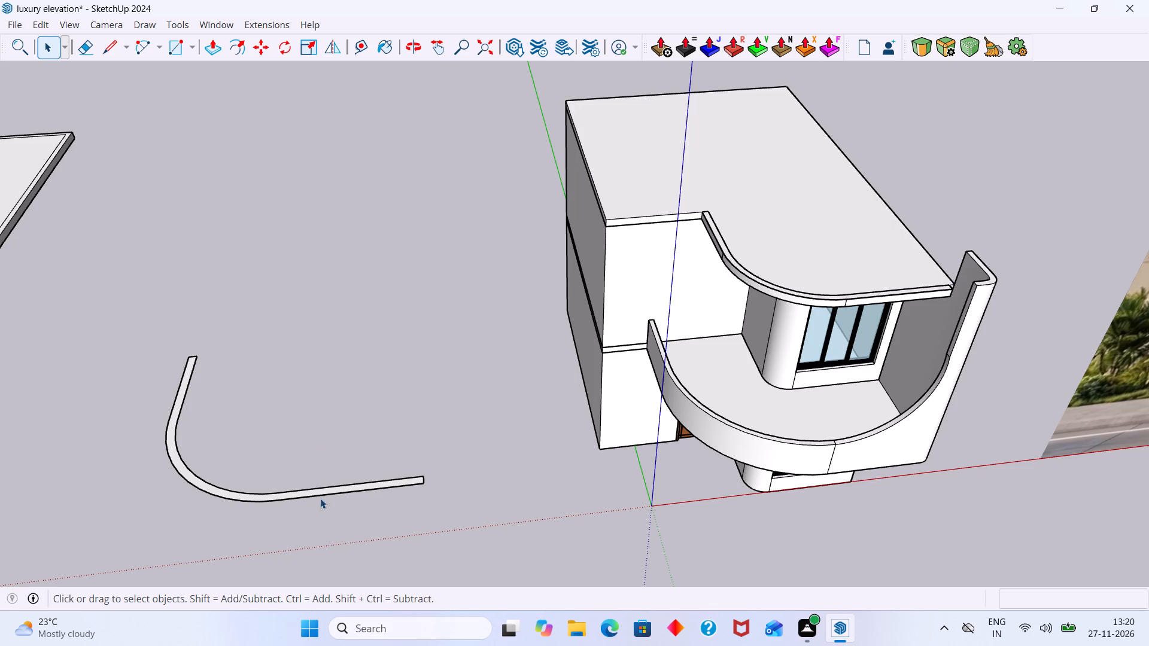
click(320, 498)
click(310, 487)
double_click(804, 273)
middle_drag(808, 258, 825, 151)
scroll(779, 182, up, 5)
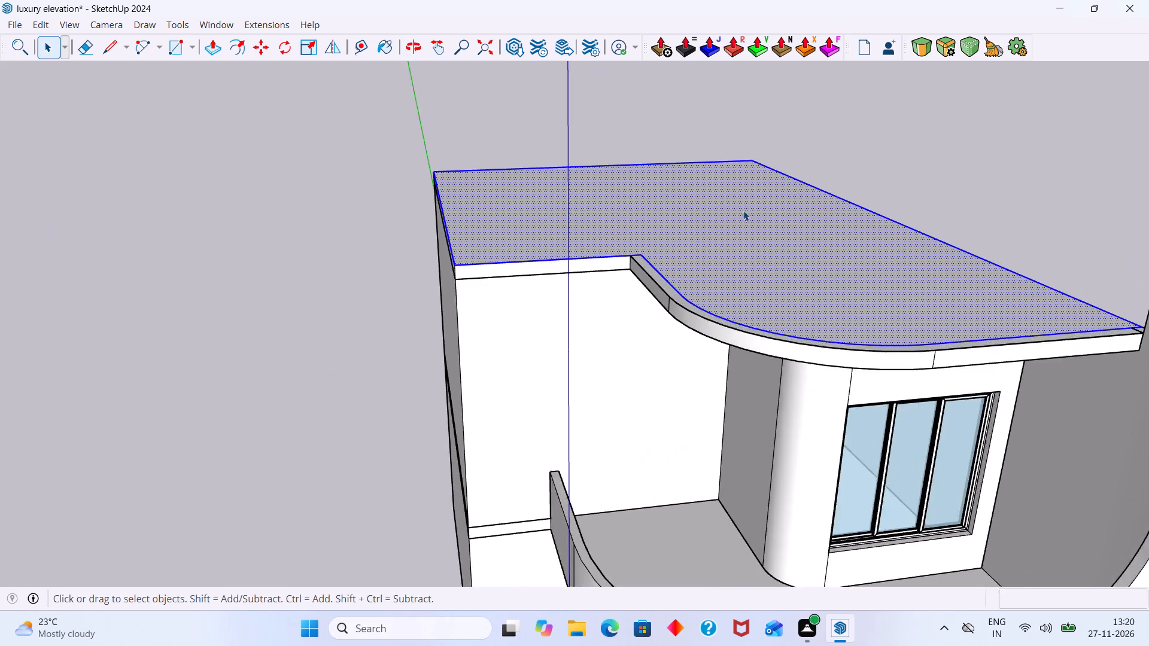
scroll(743, 211, up, 3)
scroll(624, 310, up, 4)
click(544, 272)
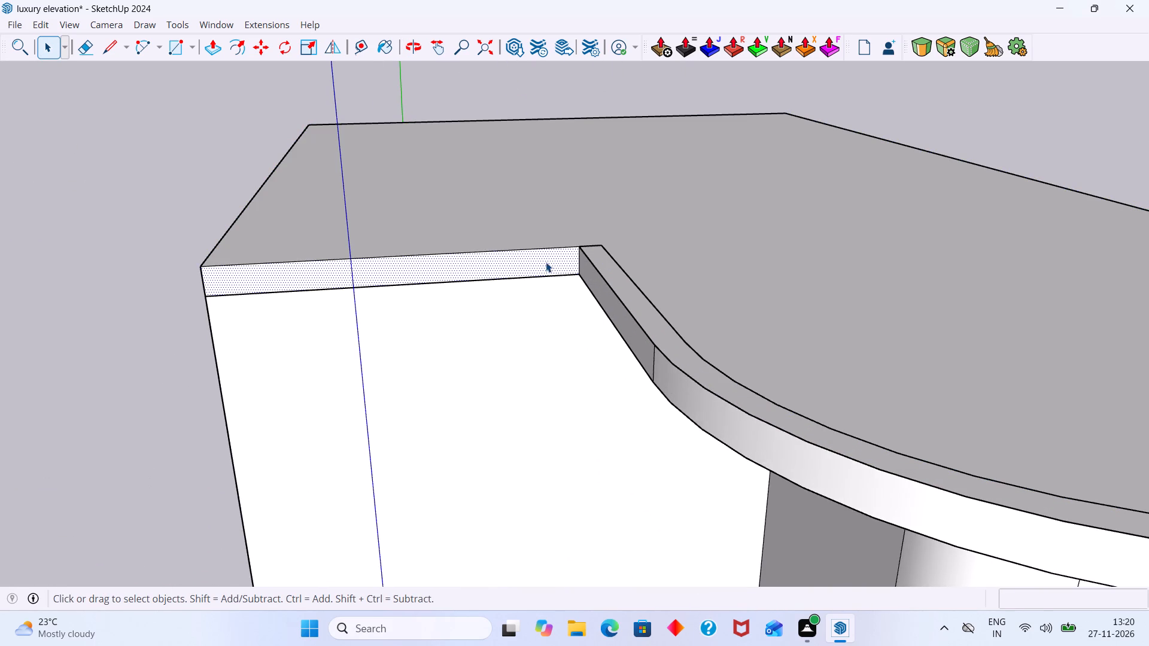
Open the copied curved strip's group beside the house and extrude its face upward about 3' 1" as a parapet wall.
scroll(642, 289, down, 14)
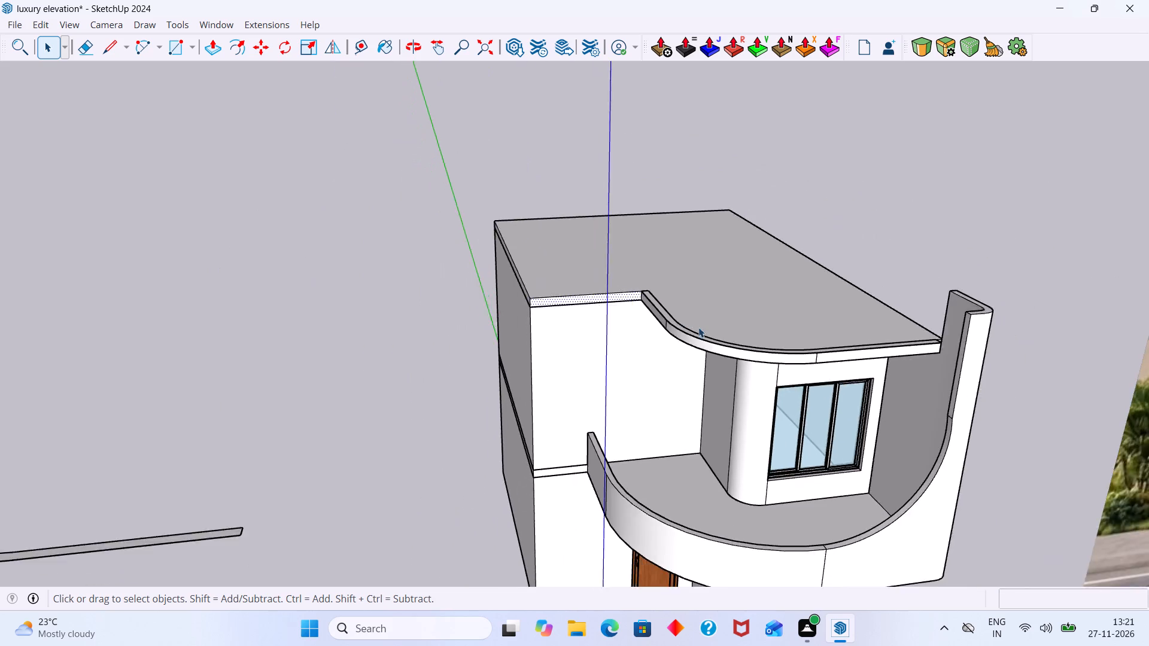
scroll(698, 327, down, 2)
middle_drag(773, 363, 768, 401)
shift+middle_drag(340, 476, 508, 382)
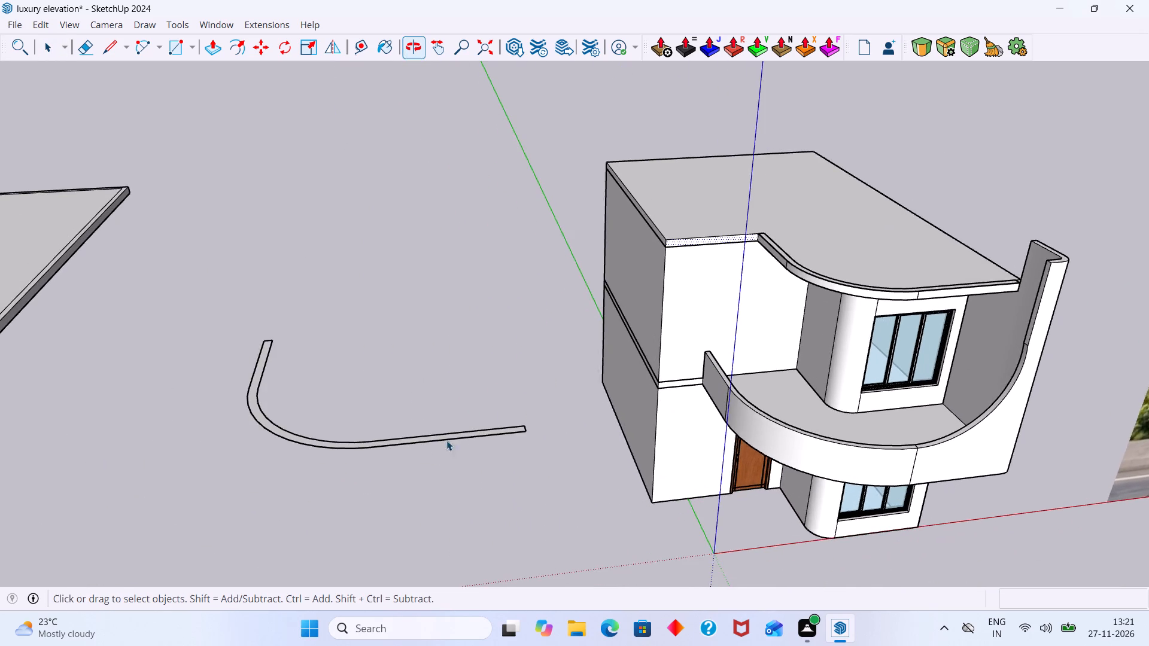
scroll(378, 475, up, 3)
middle_drag(393, 477, 378, 513)
scroll(238, 483, up, 6)
double_click(236, 482)
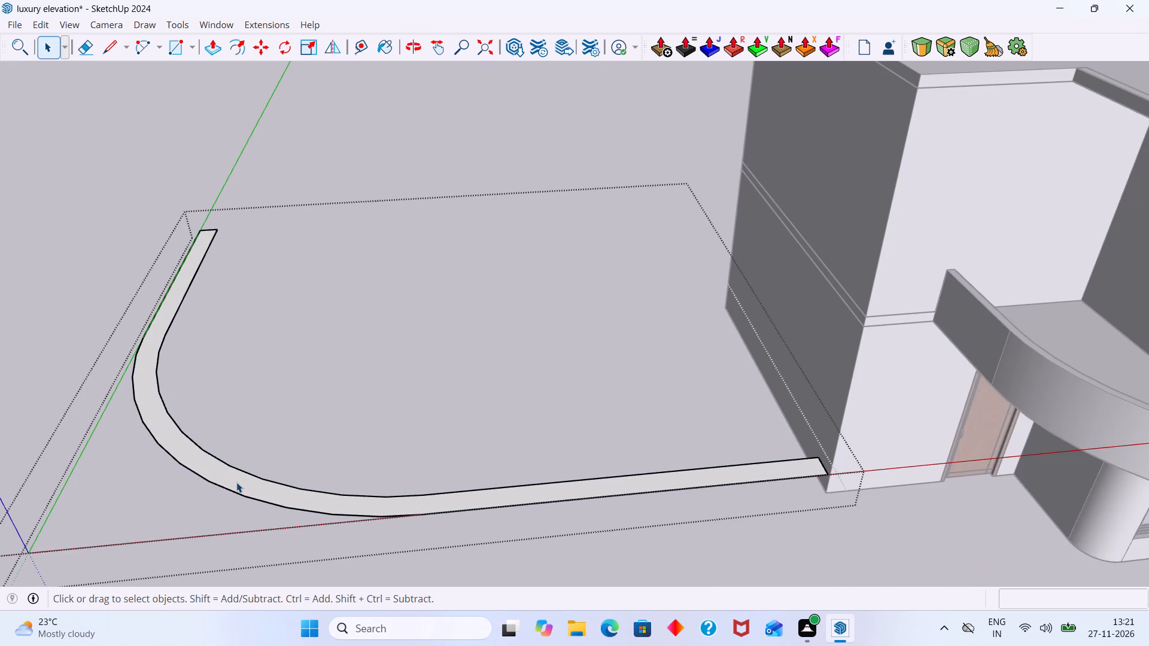
scroll(291, 479, down, 7)
click(480, 538)
click(428, 482)
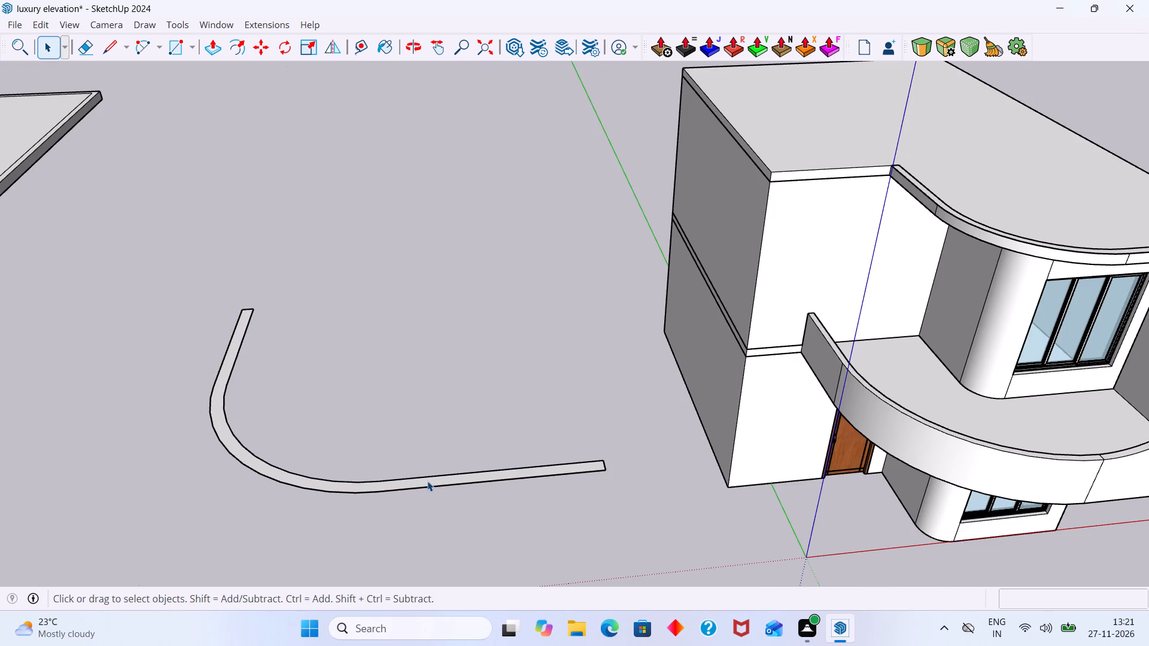
scroll(432, 476, down, 4)
scroll(339, 479, up, 5)
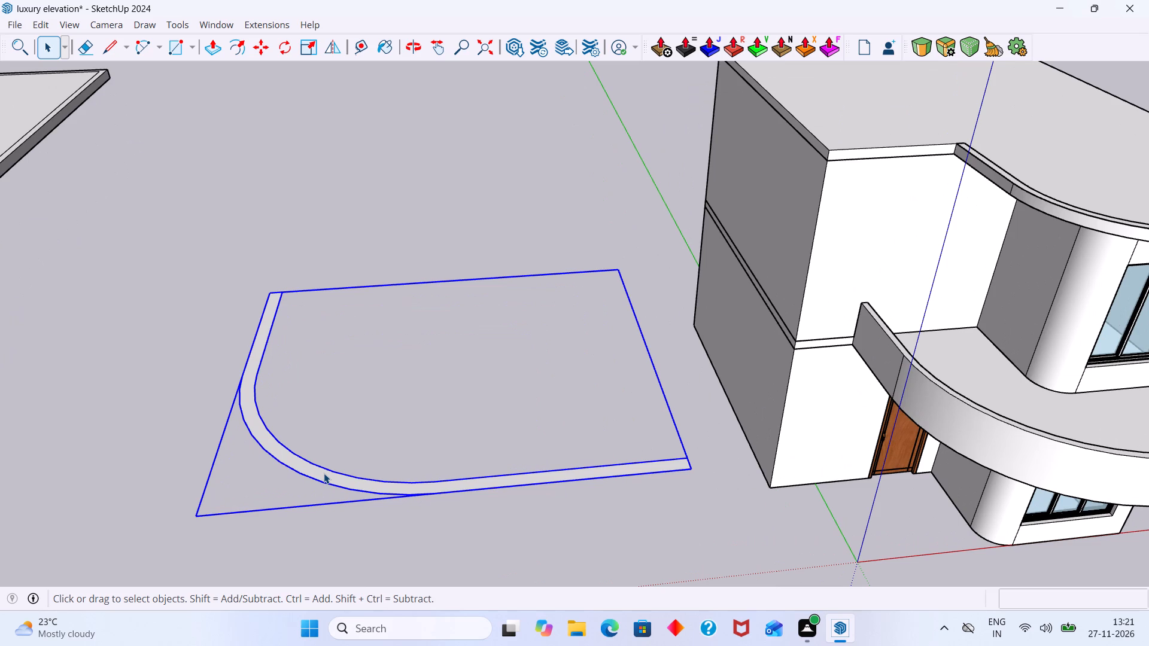
triple_click(320, 473)
key(p)
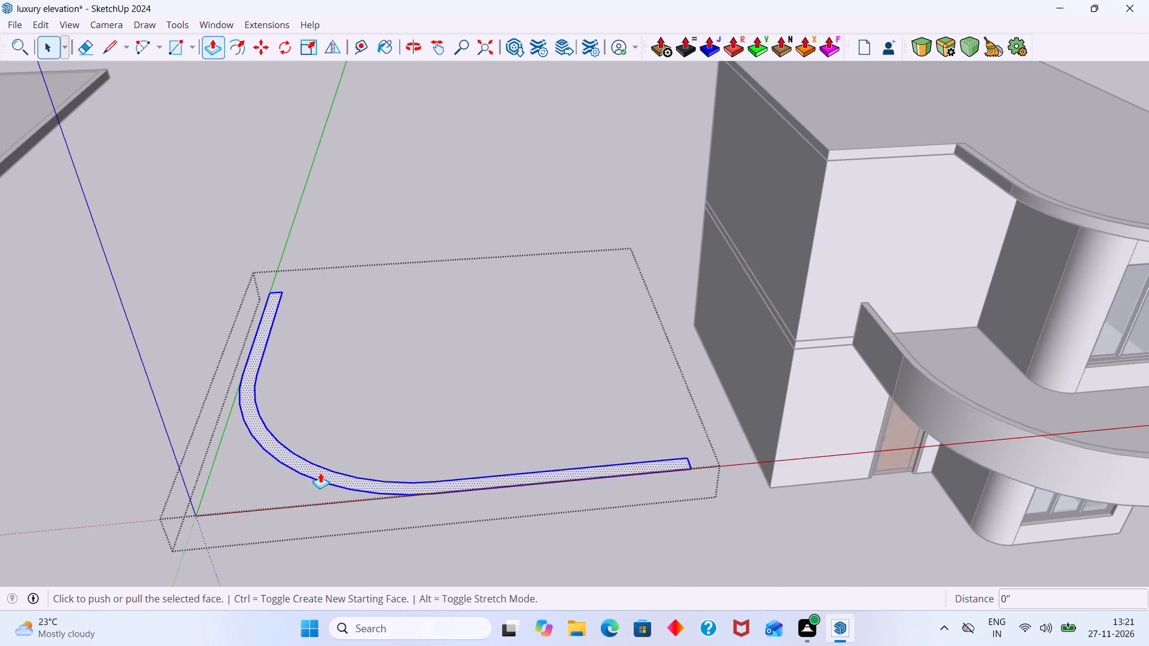
click(320, 473)
scroll(318, 462, down, 7)
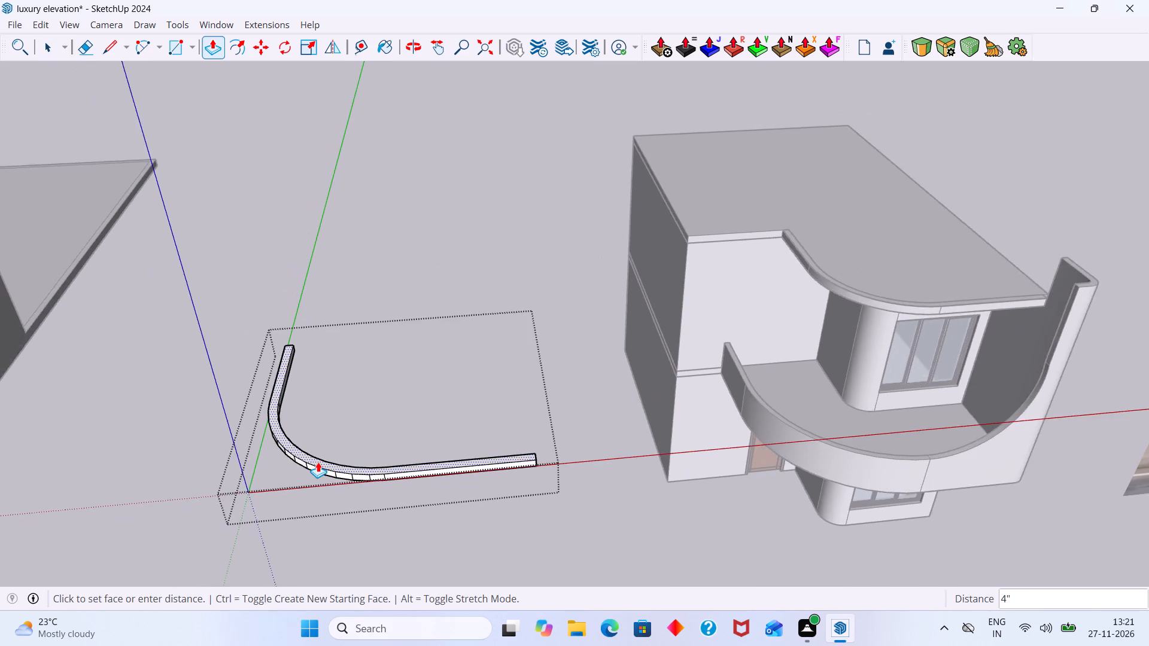
scroll(318, 462, down, 1)
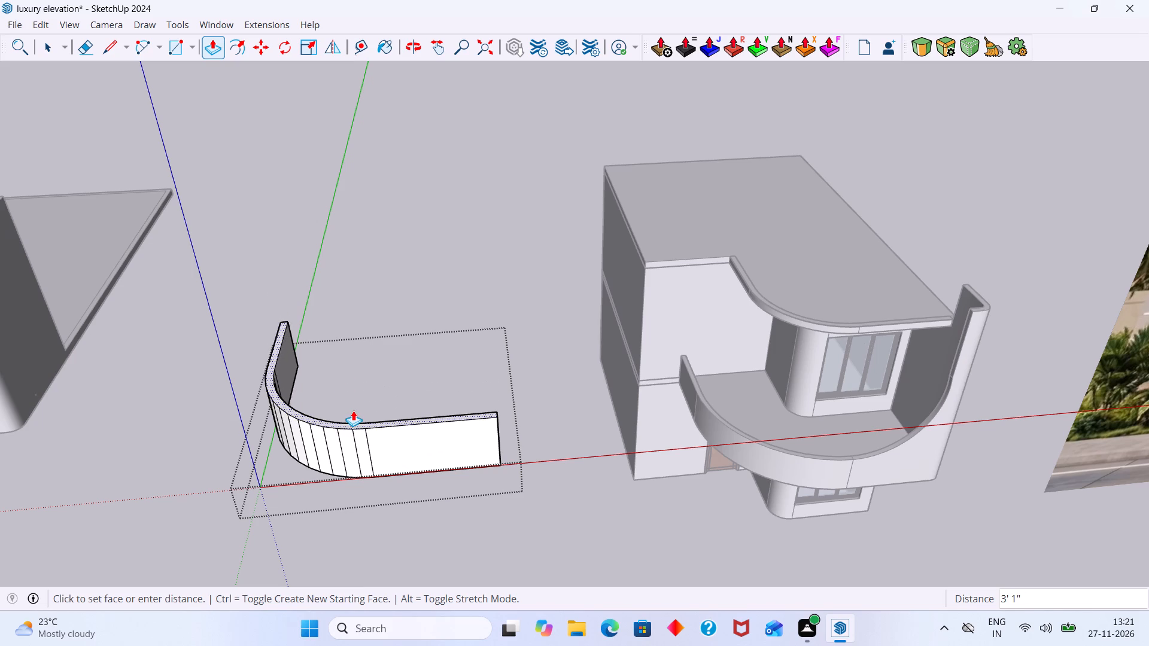
click(353, 410)
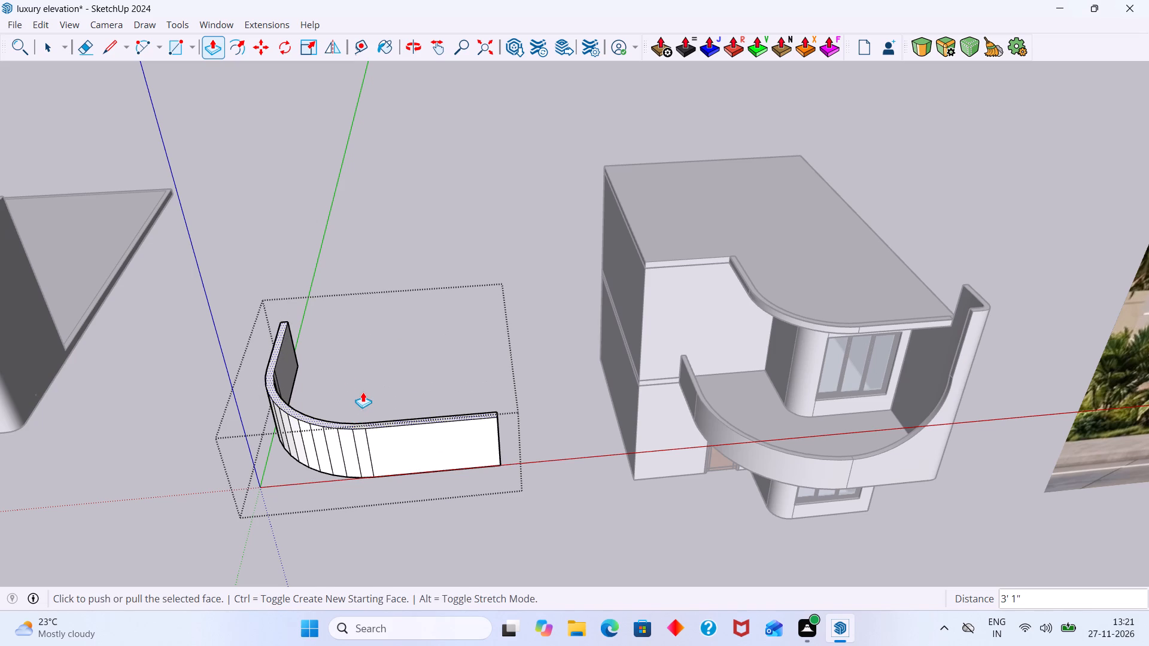
key(space)
click(419, 290)
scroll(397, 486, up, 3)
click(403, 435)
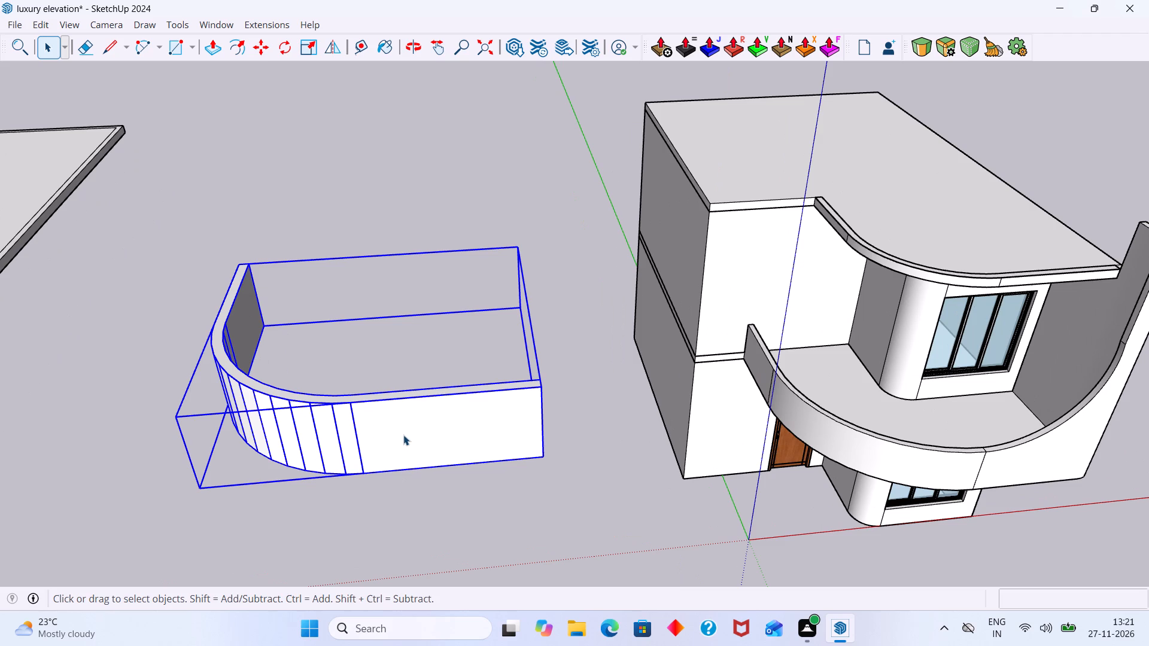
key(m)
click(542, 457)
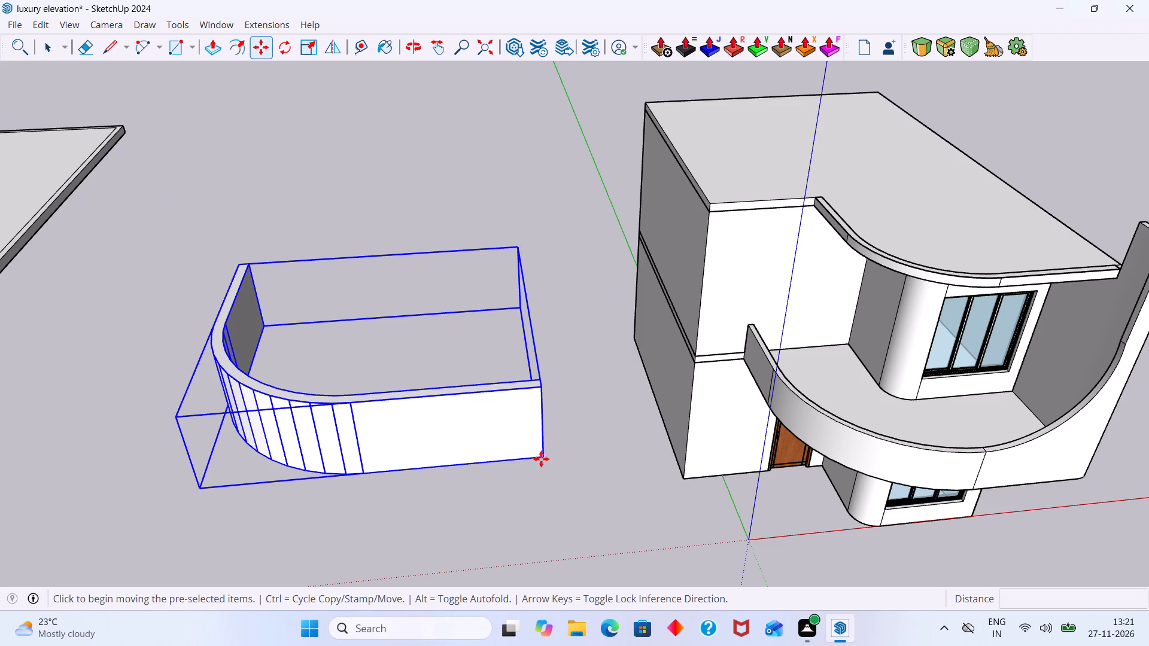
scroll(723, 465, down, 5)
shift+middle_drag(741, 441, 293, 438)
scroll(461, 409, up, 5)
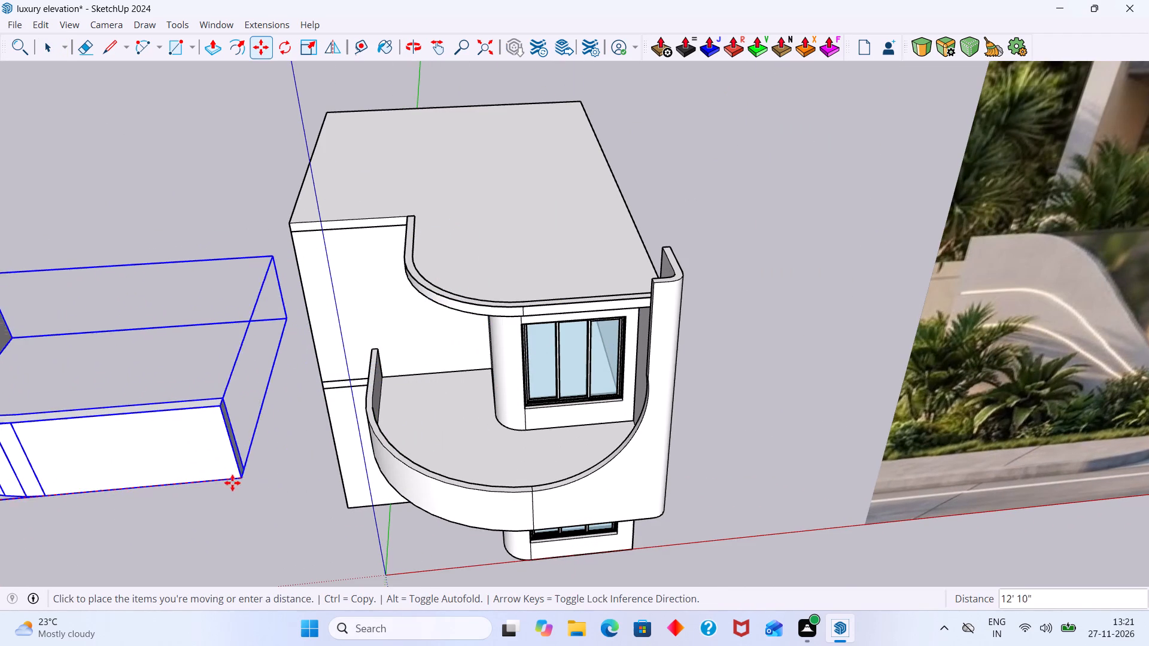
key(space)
Move the curved parapet wall about 29' from the open ground onto the house, snapping its straight end's top corner to the tall side wall's top corner.
scroll(237, 464, down, 11)
shift+middle_drag(205, 479, 393, 460)
key(m)
scroll(322, 452, up, 16)
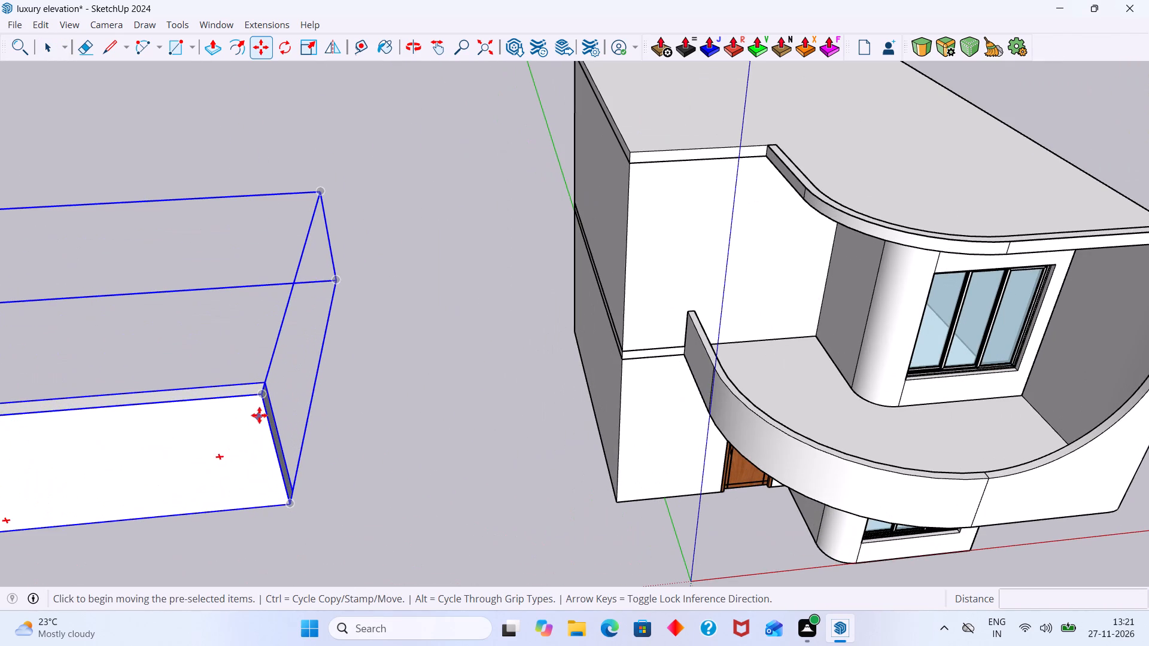
click(261, 393)
scroll(418, 422, down, 10)
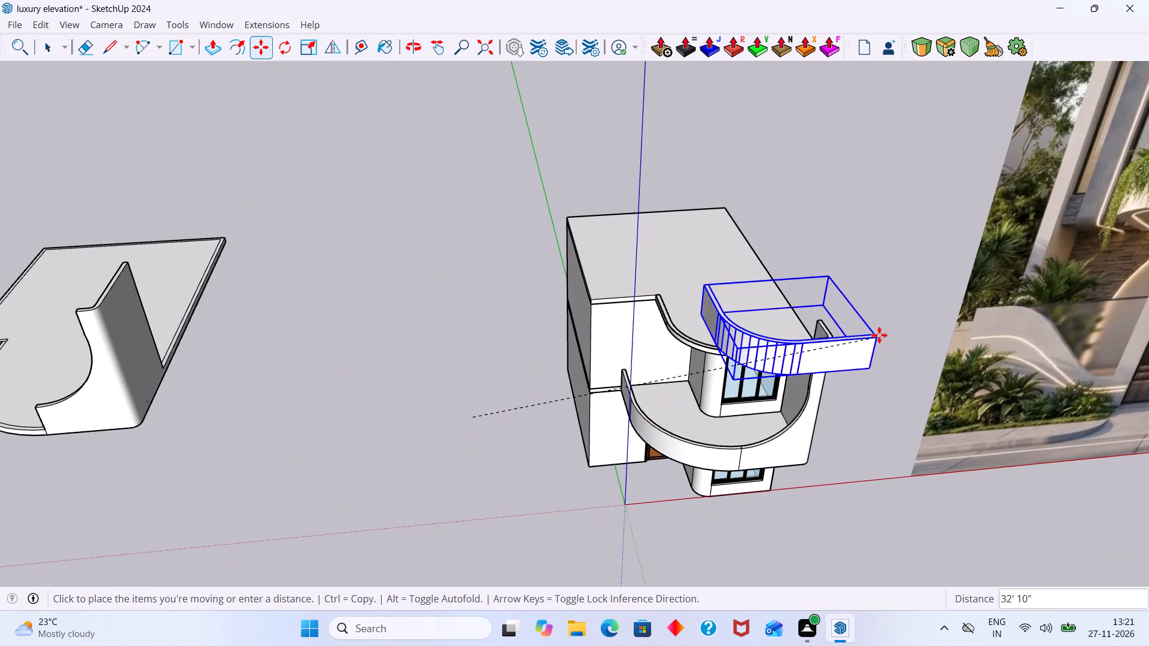
scroll(880, 334, up, 19)
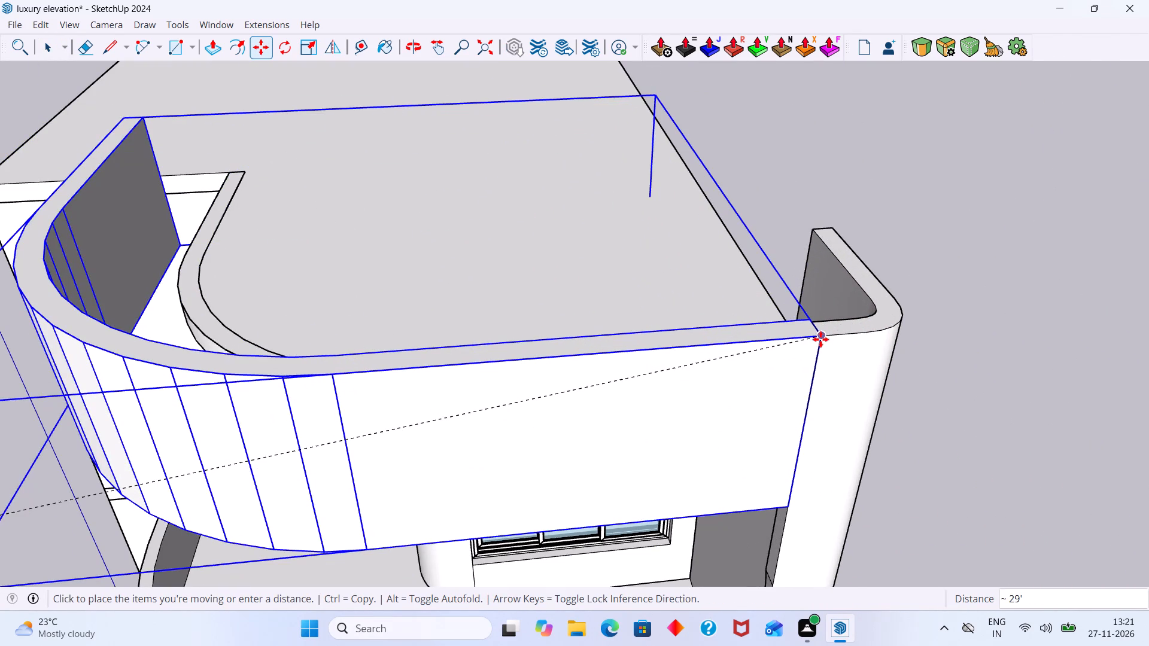
click(820, 337)
key(space)
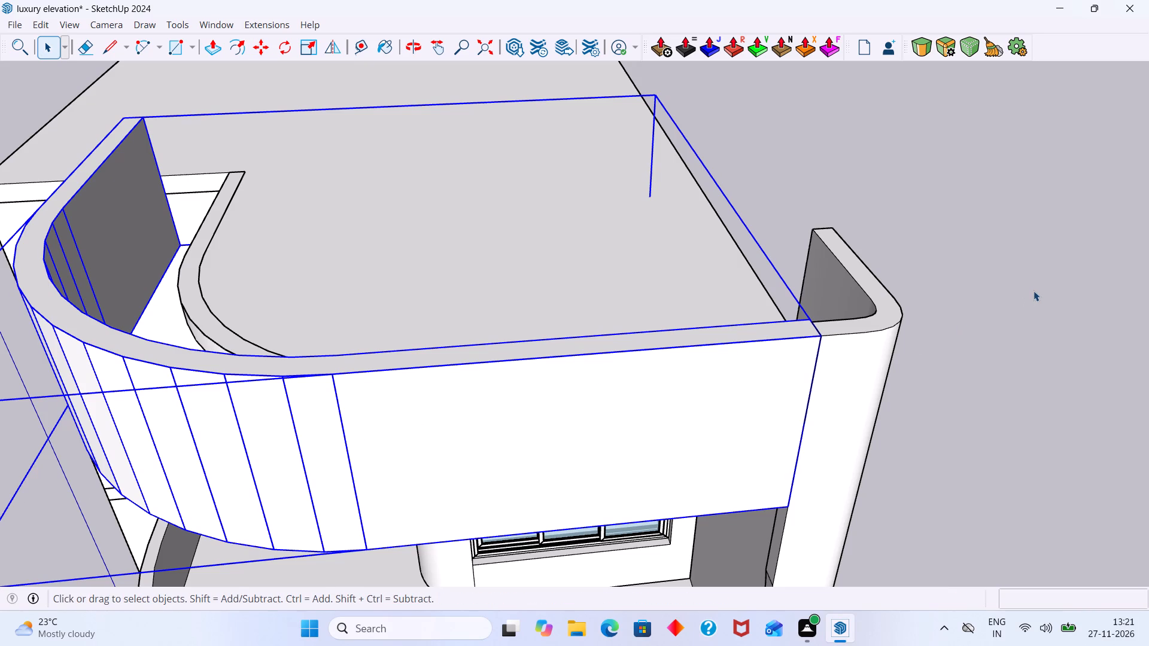
click(1033, 291)
Examine from above and below how the curved parapet lines up with the roof slab edge and the tall side wall.
scroll(819, 355, down, 3)
middle_drag(704, 404, 1099, 427)
middle_drag(752, 457, 896, 460)
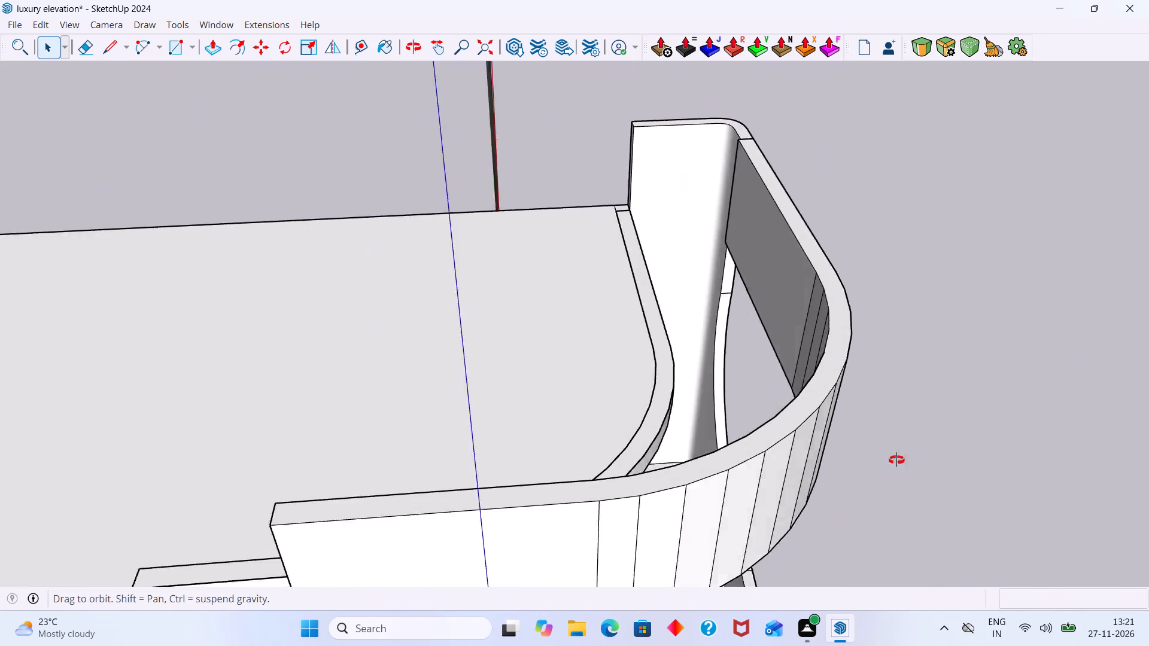
middle_drag(896, 460, 304, 527)
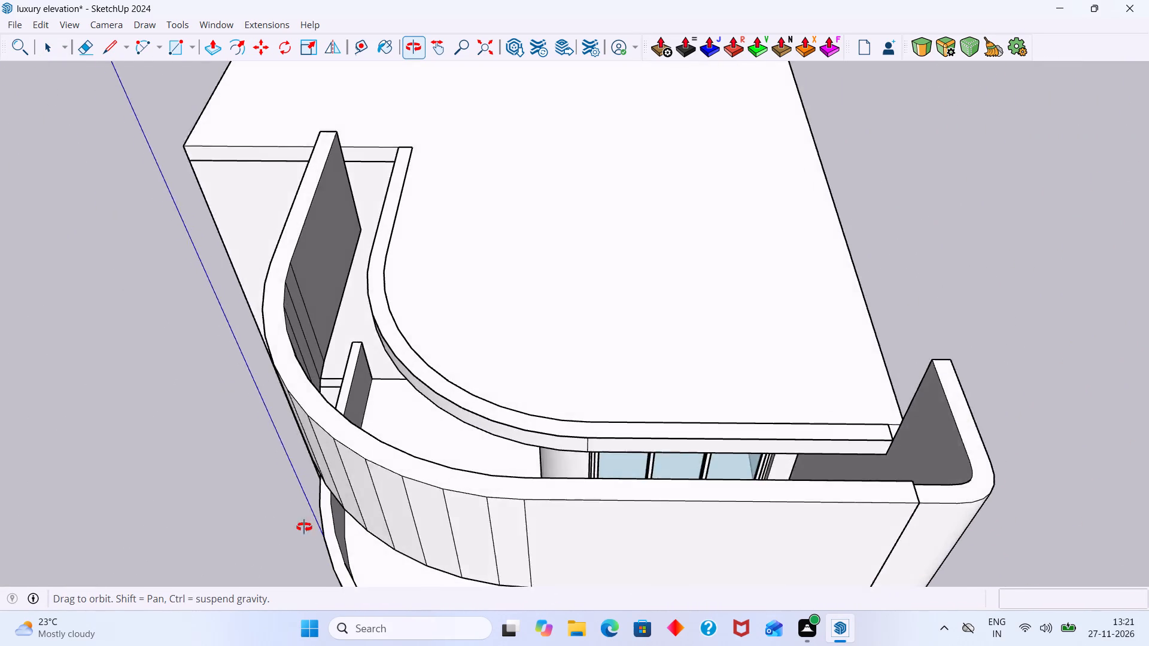
middle_drag(304, 527, 368, 511)
scroll(436, 447, up, 3)
scroll(648, 398, down, 2)
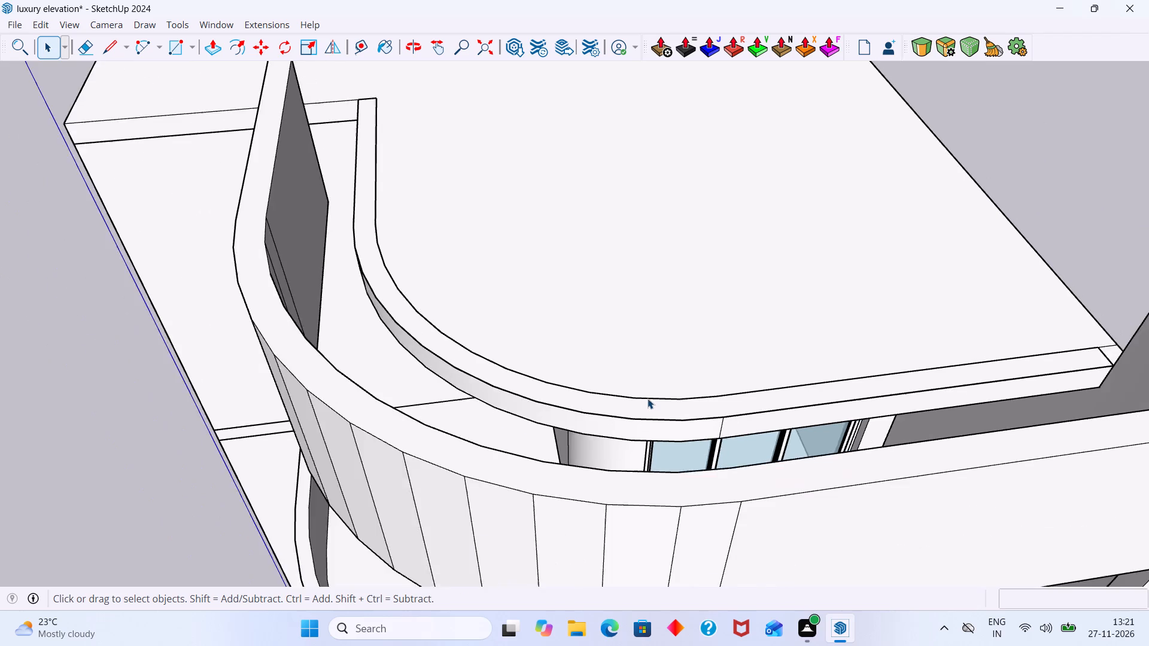
scroll(648, 398, down, 5)
middle_drag(599, 416, 599, 408)
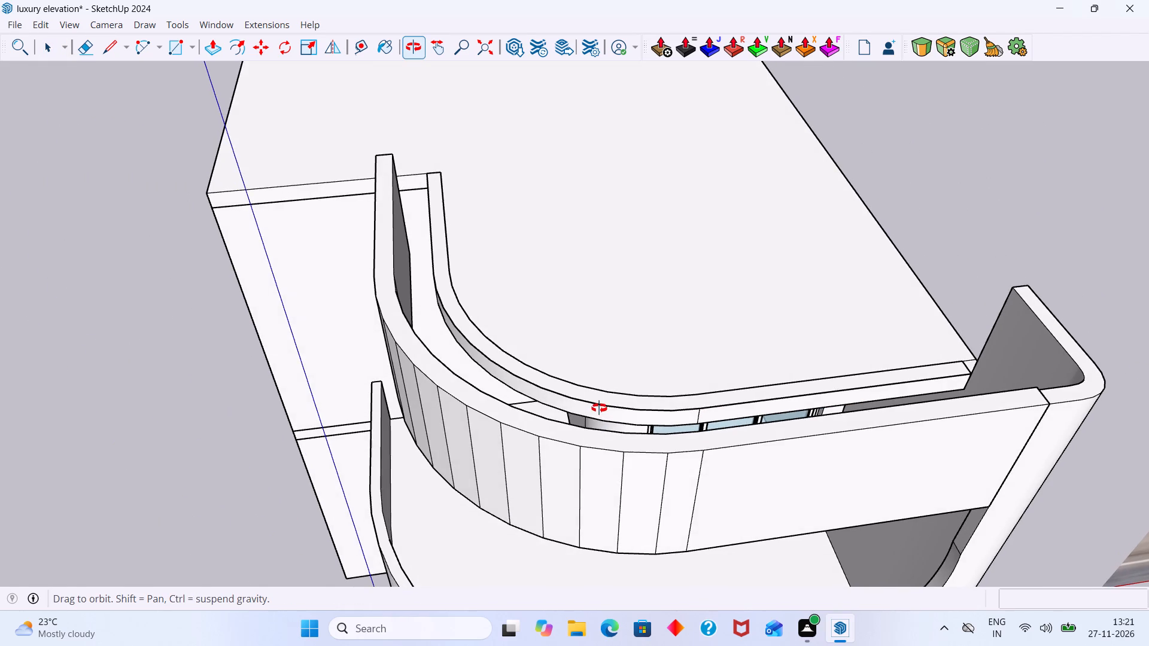
middle_drag(599, 408, 700, 262)
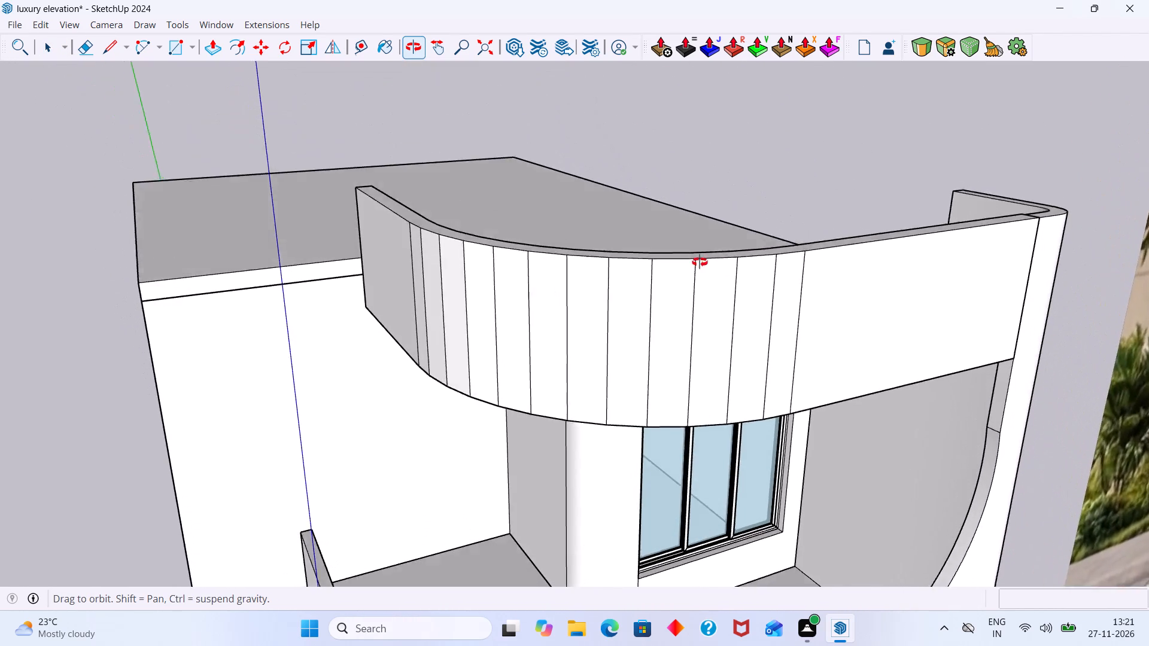
middle_drag(700, 262, 664, 78)
scroll(434, 272, up, 2)
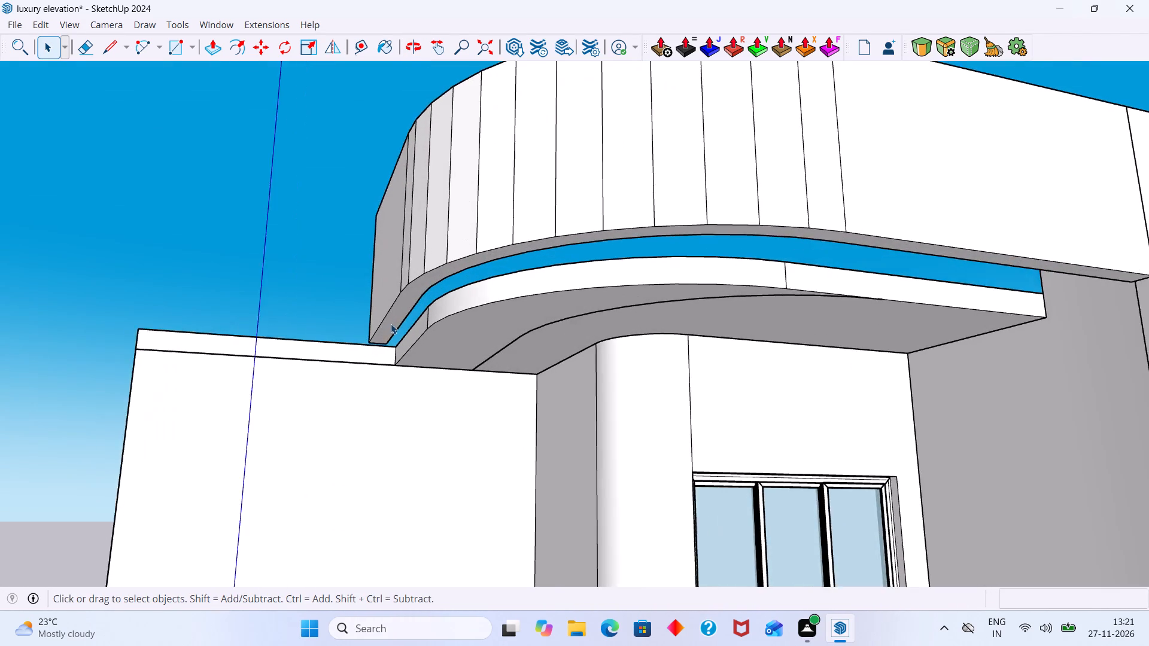
scroll(391, 324, up, 2)
Inside the parapet group, extrude the free end face about 3' back to the house's front wall line, and leave the group.
middle_drag(390, 331, 944, 397)
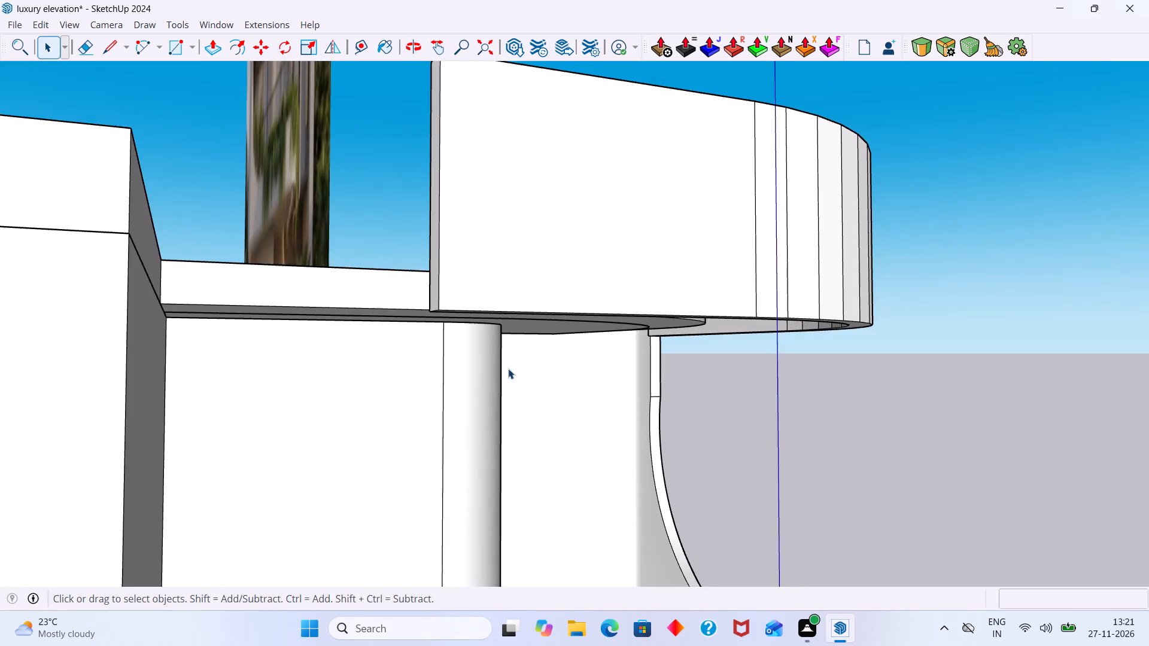
middle_drag(468, 374, 449, 460)
middle_drag(384, 420, 550, 447)
scroll(595, 438, up, 2)
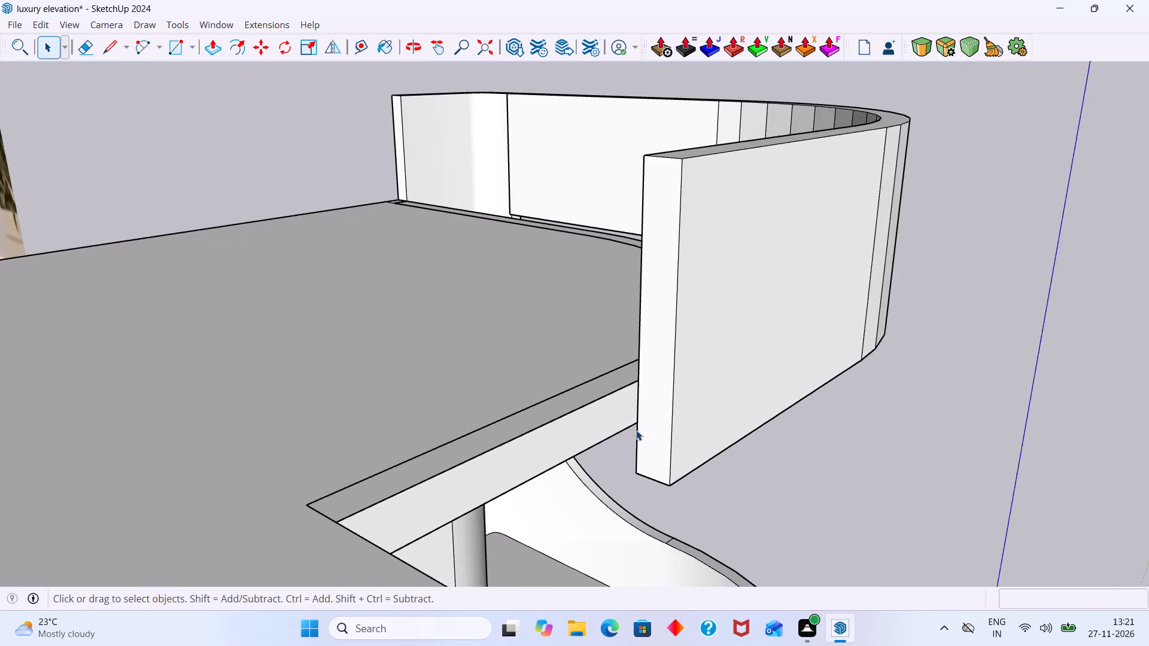
scroll(636, 430, up, 3)
click(655, 415)
double_click(667, 415)
click(671, 419)
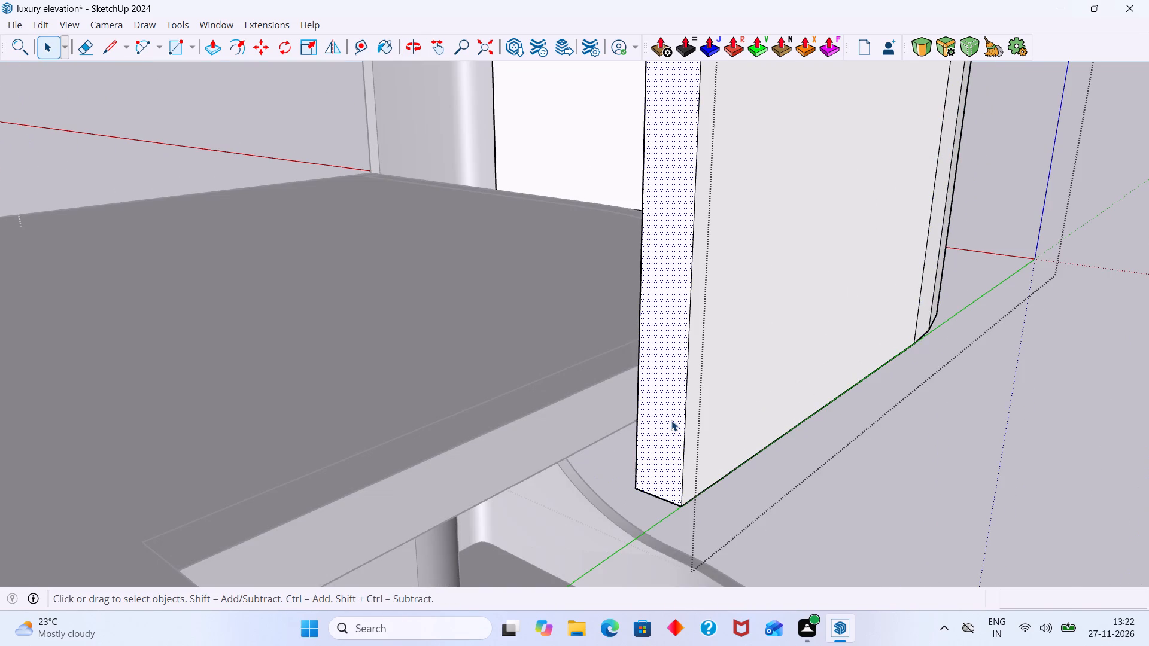
key(p)
click(670, 420)
scroll(605, 456, down, 7)
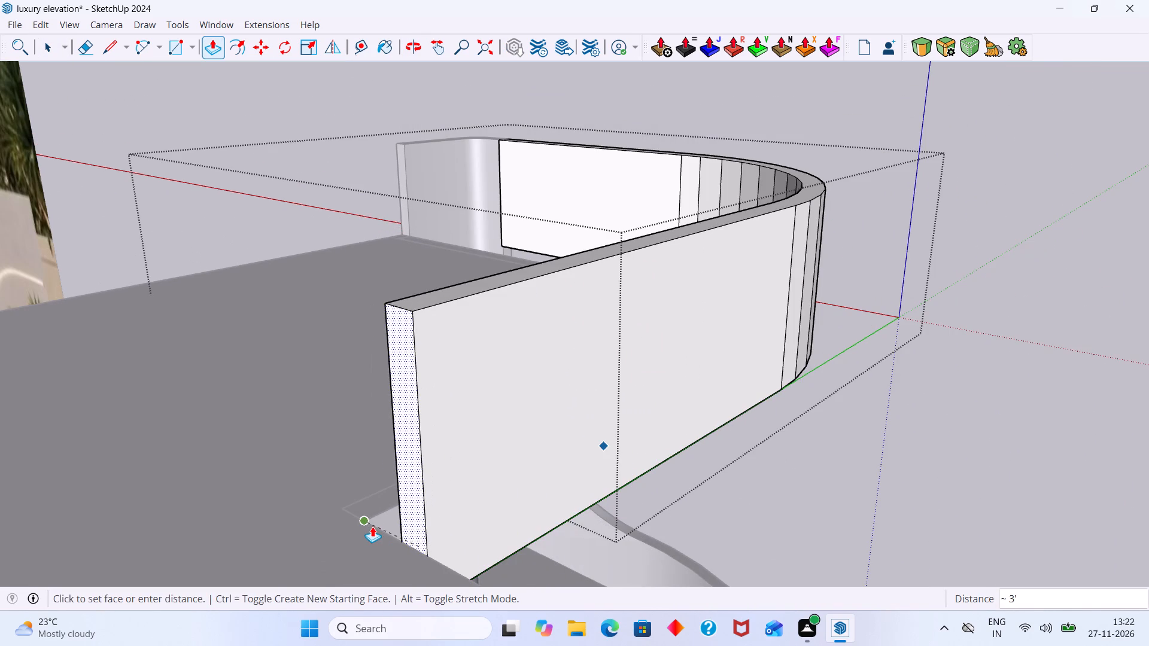
click(369, 525)
key(space)
click(1002, 319)
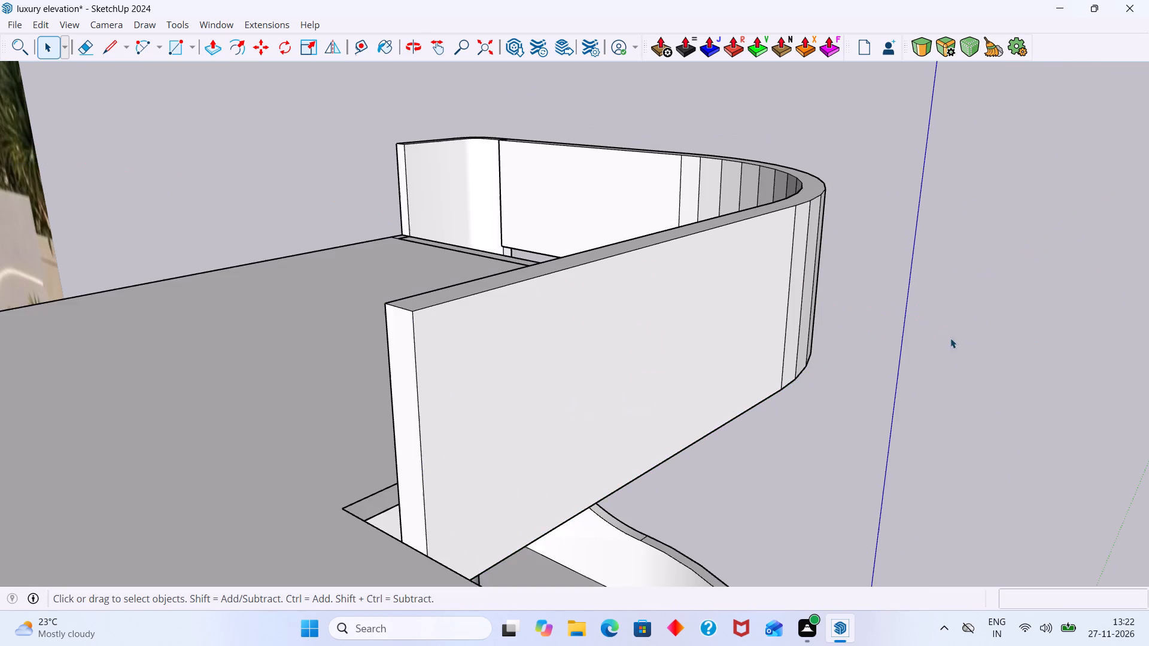
Examine the extended parapet from below and from the front to check the gap between it and the roof slab's curved edge.
middle_drag(692, 403, 211, 195)
middle_drag(532, 345, 515, 333)
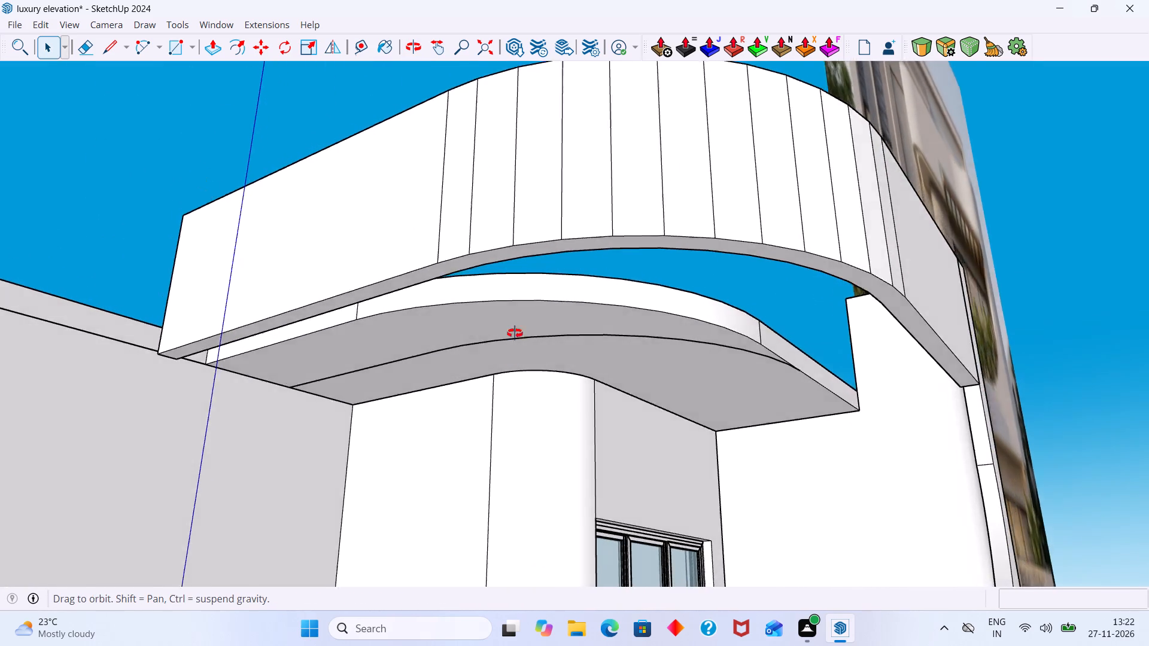
middle_drag(515, 333, 701, 362)
scroll(703, 364, down, 7)
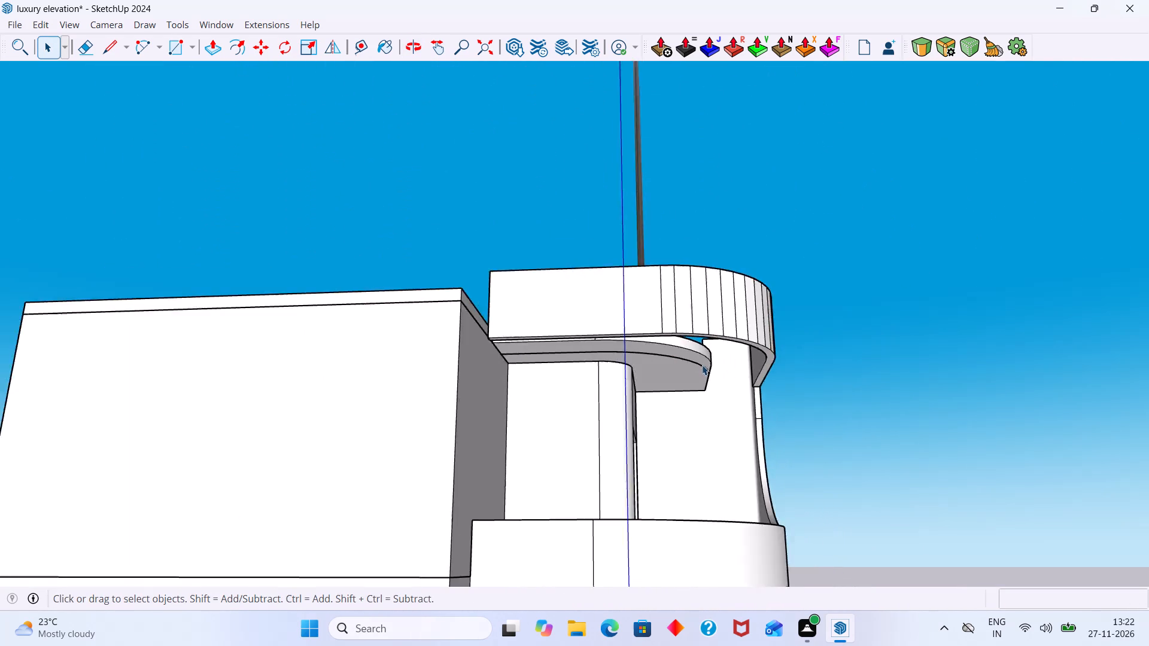
scroll(702, 365, down, 6)
middle_drag(700, 407, 210, 553)
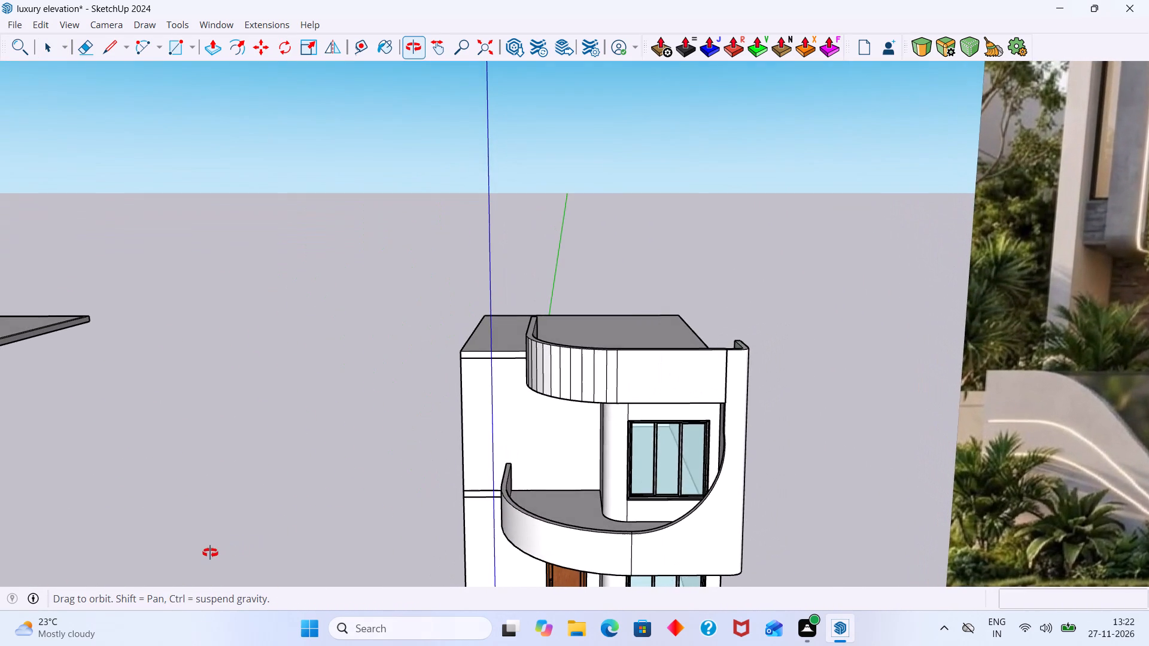
middle_drag(210, 553, 255, 560)
scroll(461, 477, up, 1)
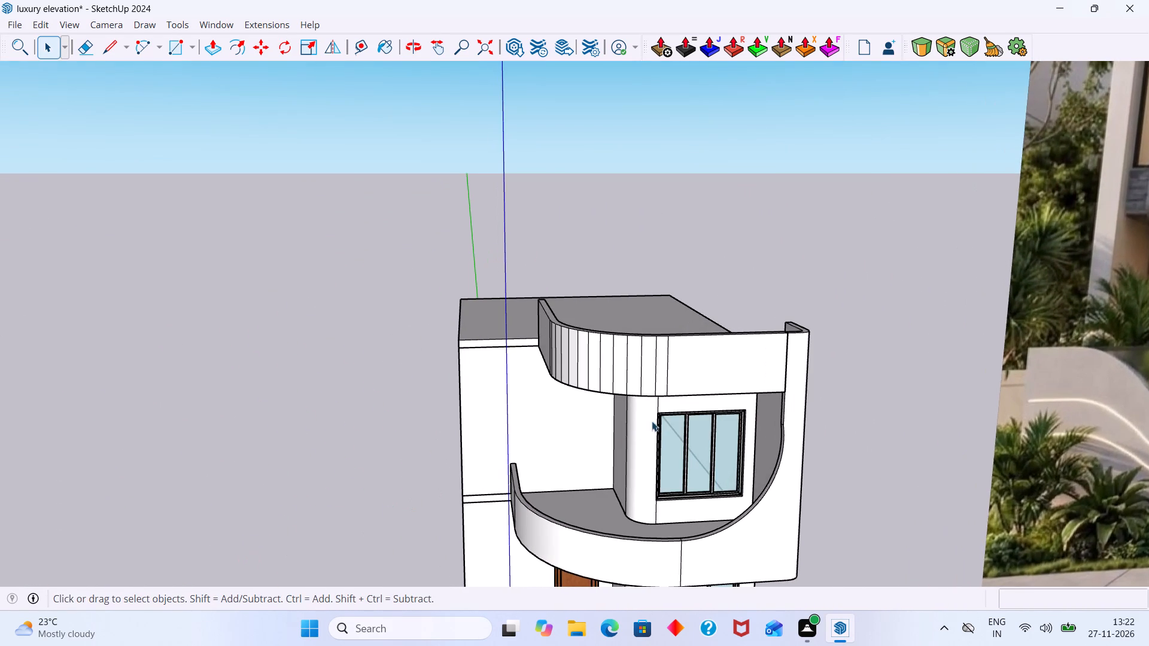
middle_drag(656, 415, 664, 258)
scroll(551, 324, up, 4)
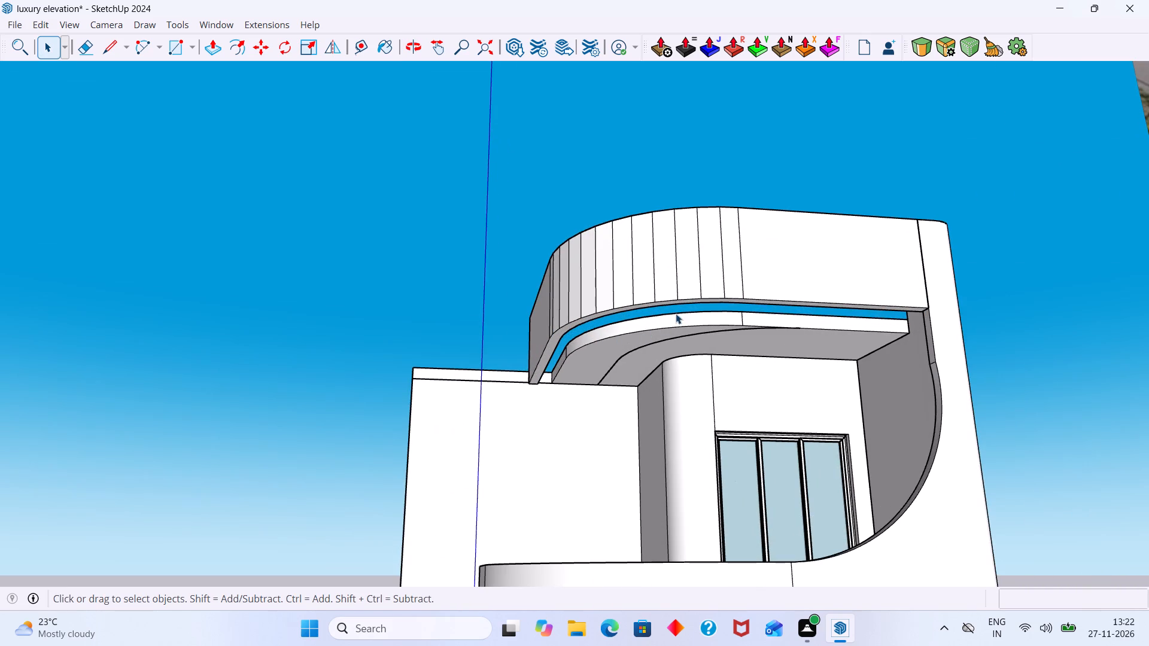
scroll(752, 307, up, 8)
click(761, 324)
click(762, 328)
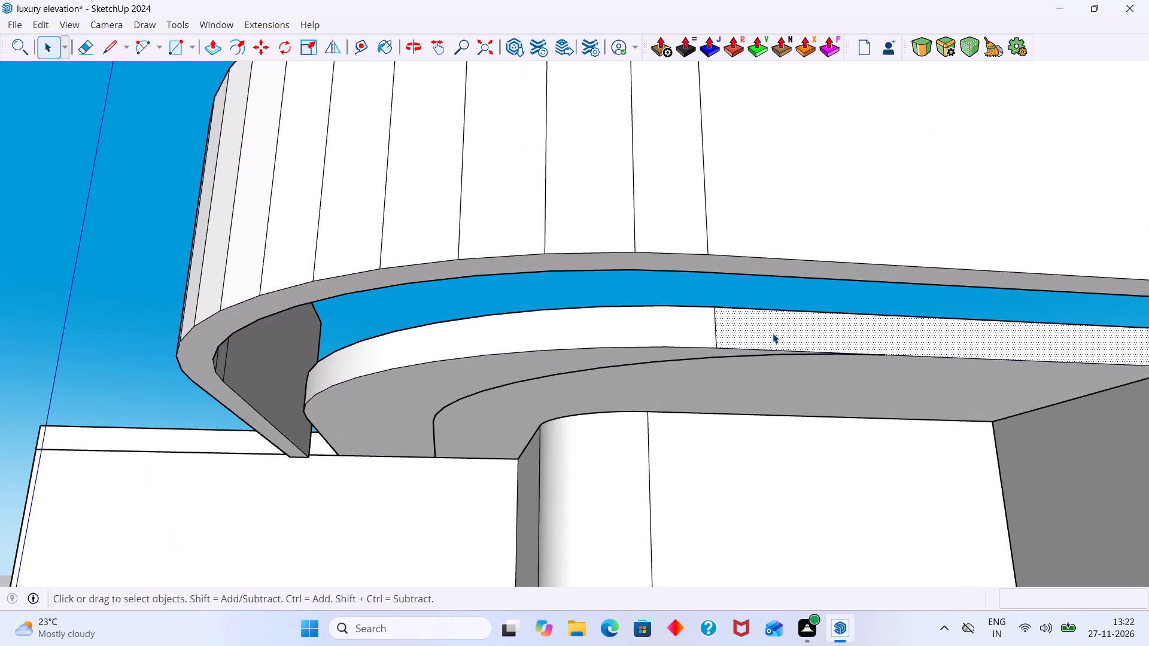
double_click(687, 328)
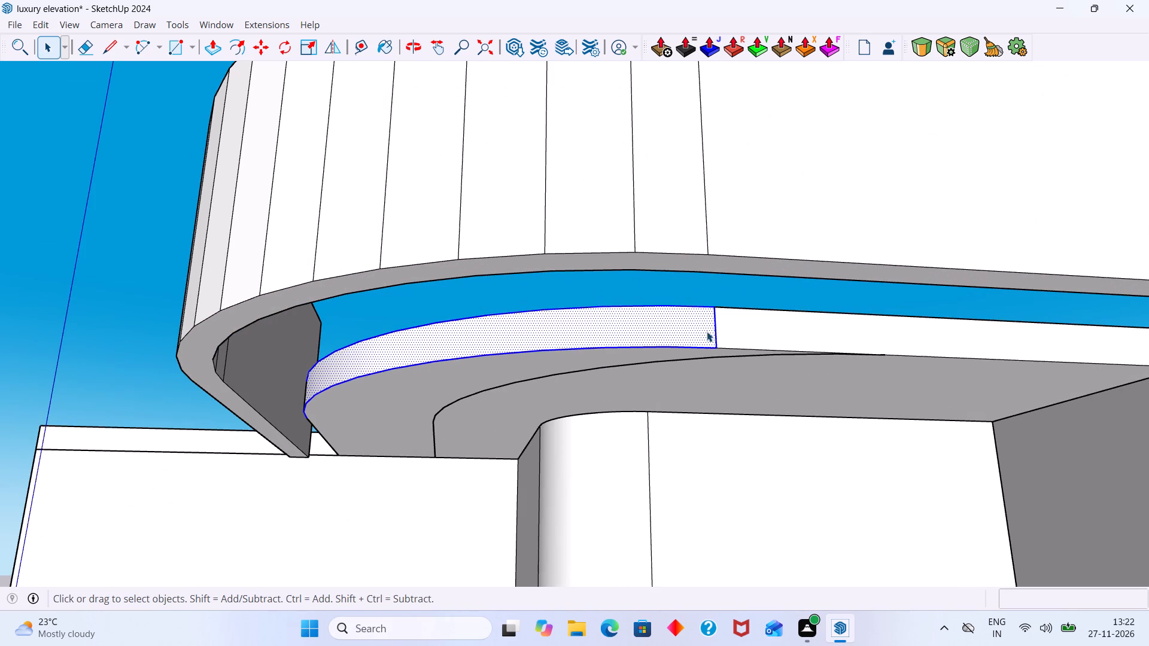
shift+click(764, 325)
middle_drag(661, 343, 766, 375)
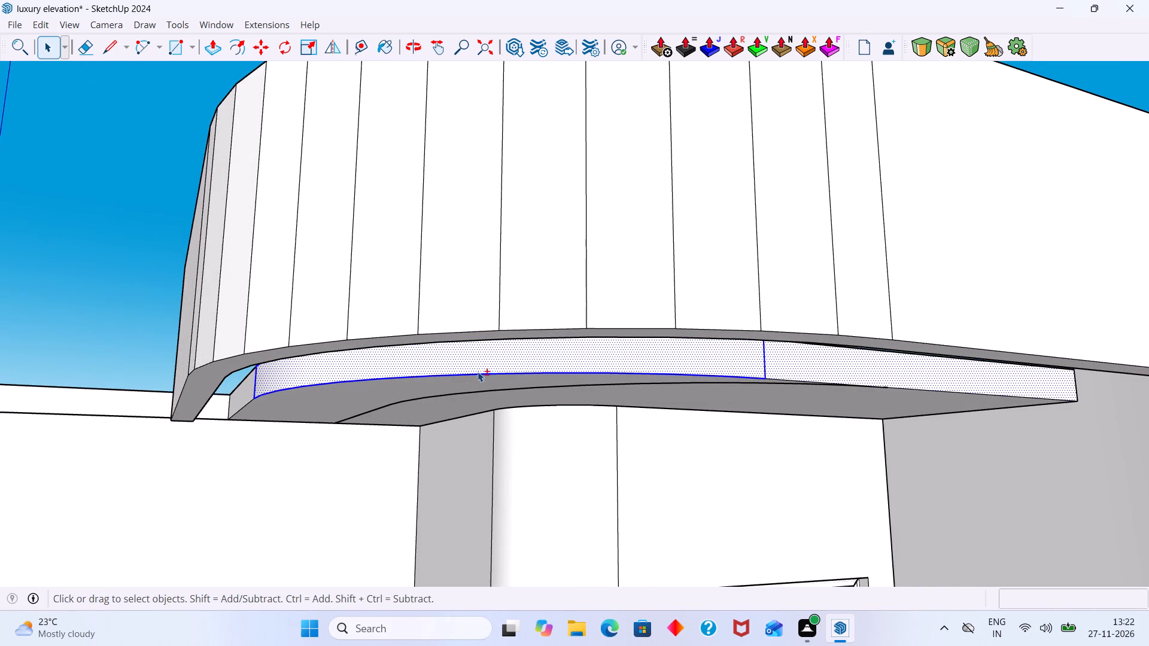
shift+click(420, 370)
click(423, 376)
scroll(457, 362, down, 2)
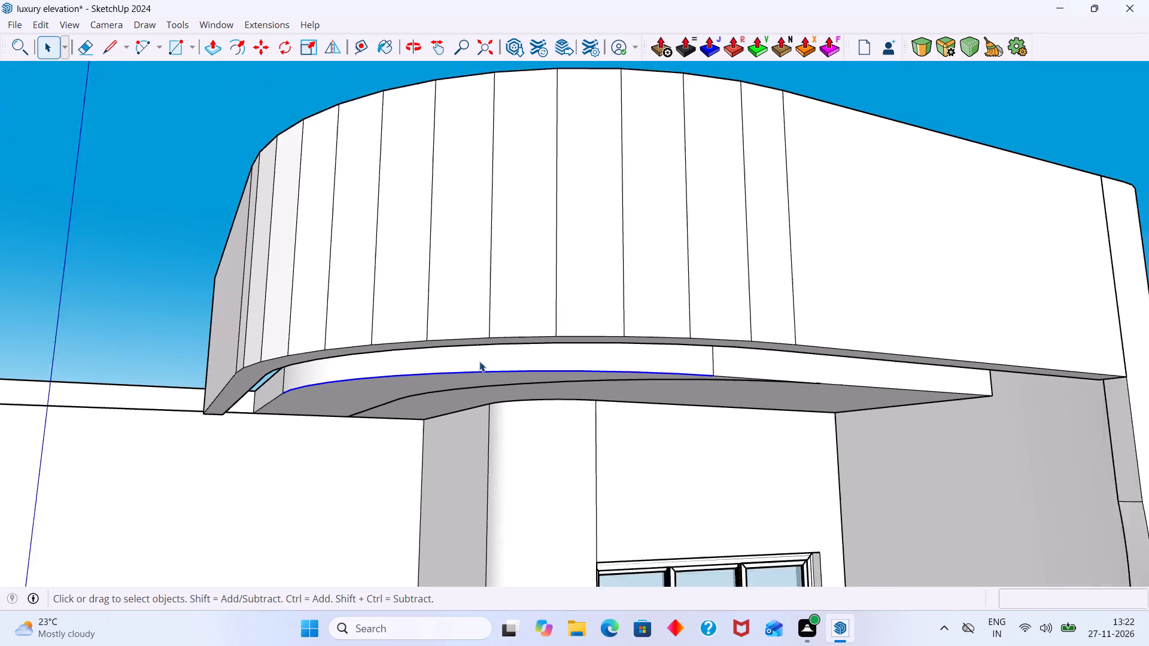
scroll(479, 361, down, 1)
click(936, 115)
Select the roof slab's curved edge face and both adjoining straight edge faces, and Round push-pull them with an offset of about -3' 6".
middle_drag(539, 410, 539, 370)
scroll(530, 355, up, 3)
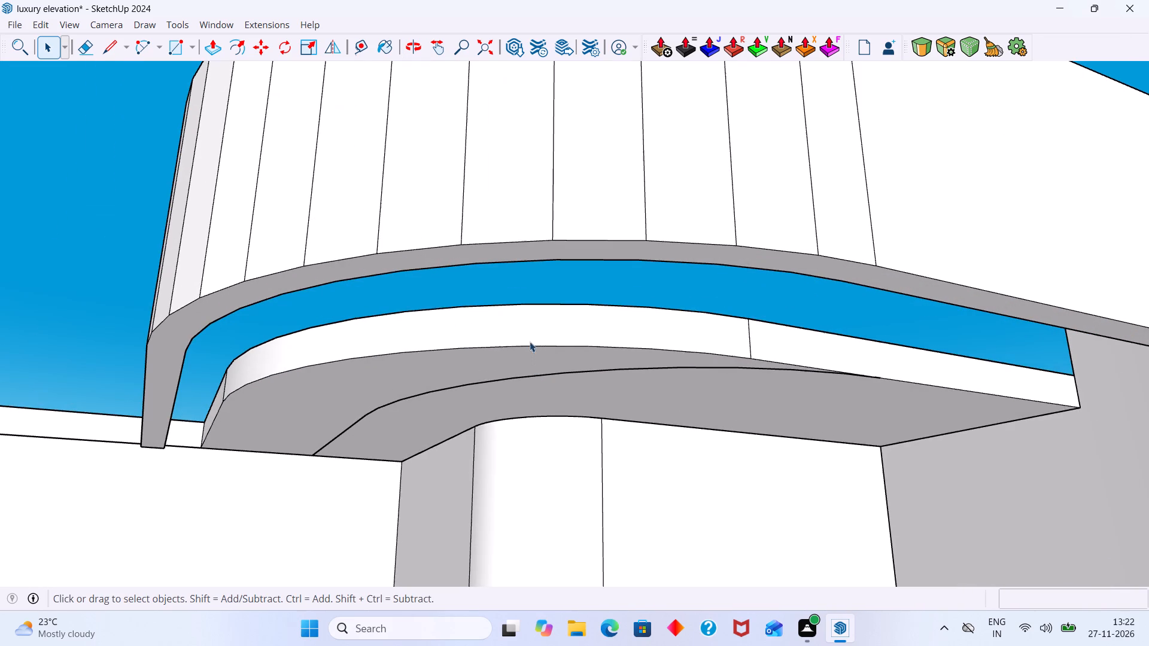
click(530, 330)
shift+click(769, 336)
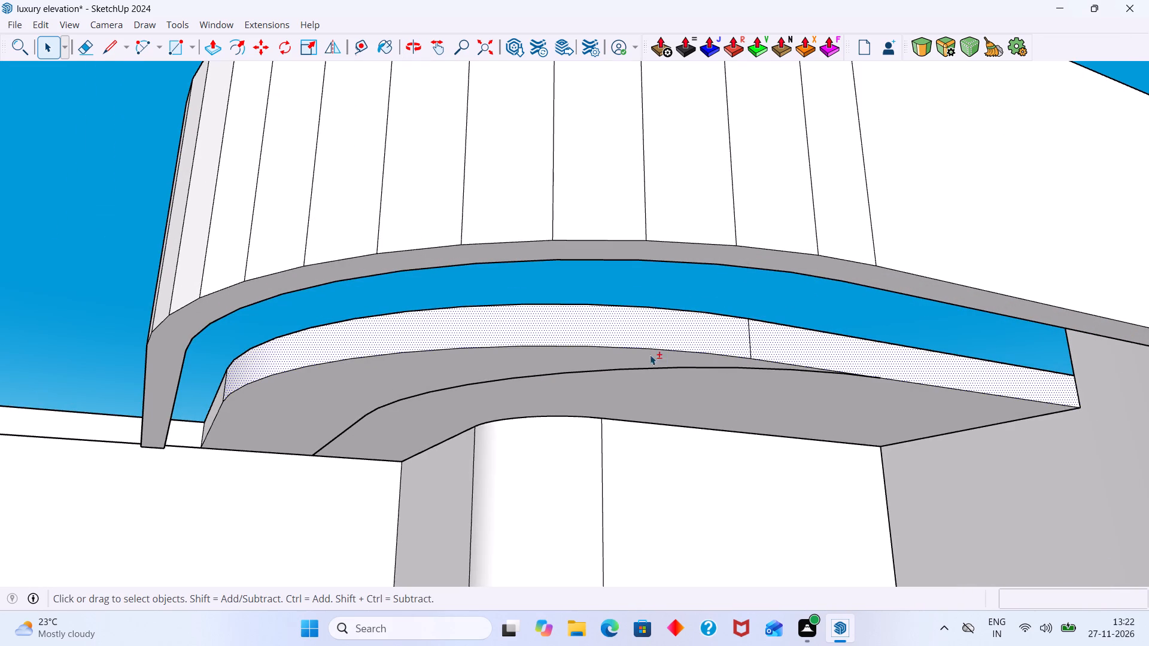
middle_drag(560, 363, 670, 373)
shift+scroll(138, 371, up, 6)
shift+click(146, 369)
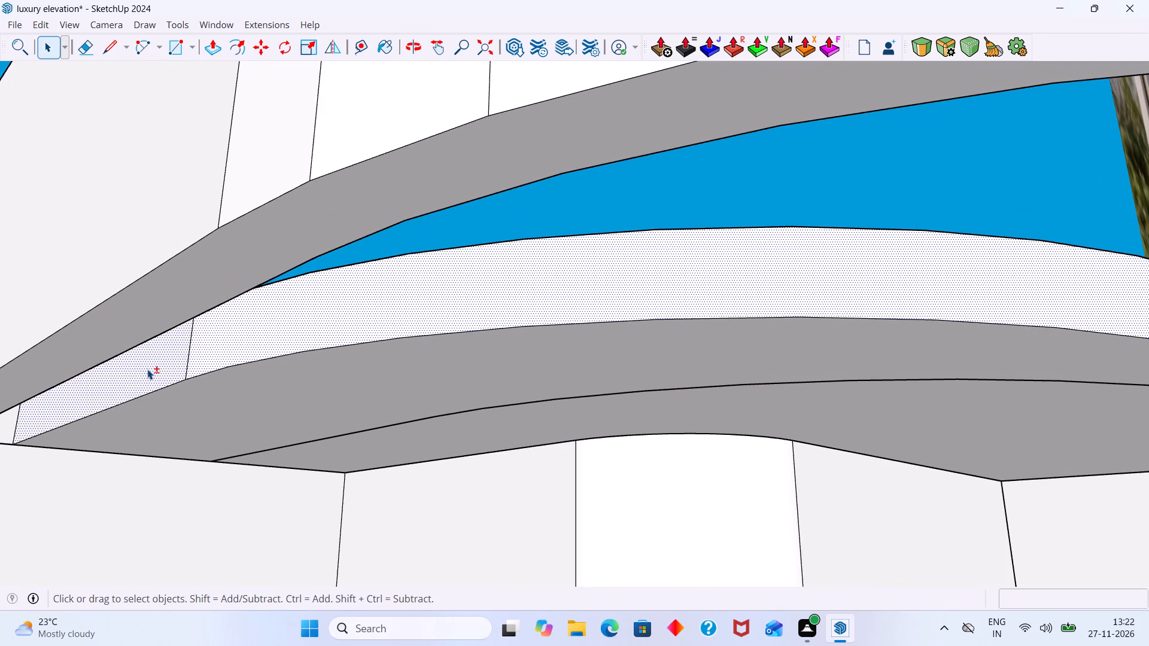
click(733, 50)
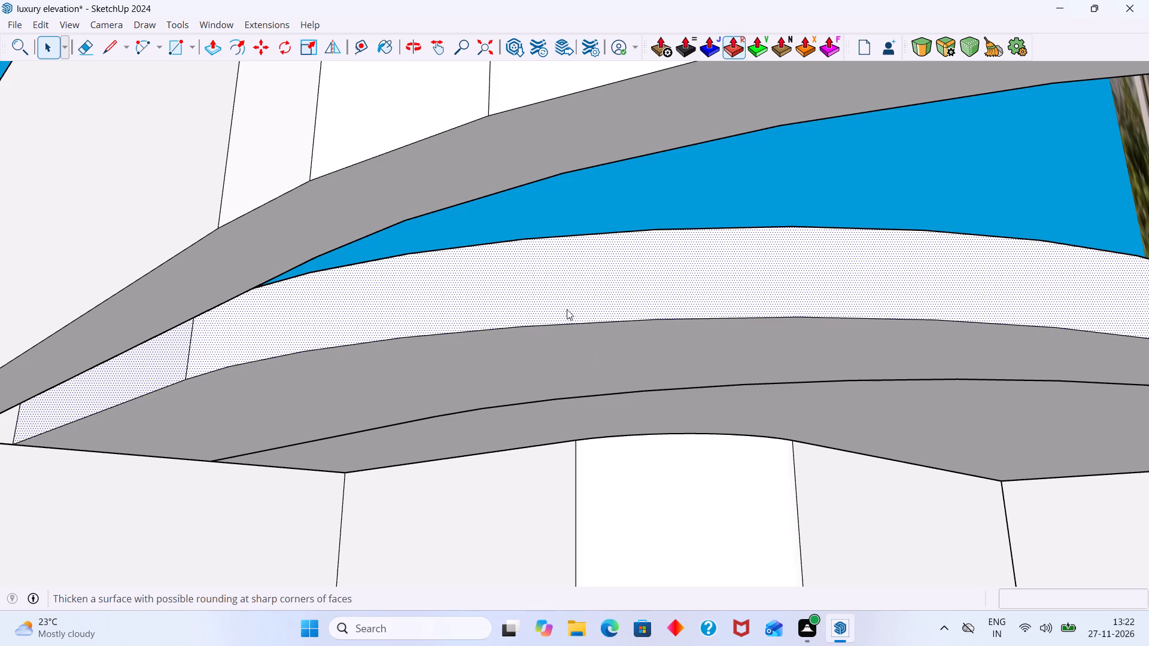
middle_drag(548, 316, 482, 365)
scroll(596, 286, down, 17)
scroll(544, 297, down, 4)
scroll(489, 314, down, 1)
scroll(612, 362, down, 15)
click(647, 319)
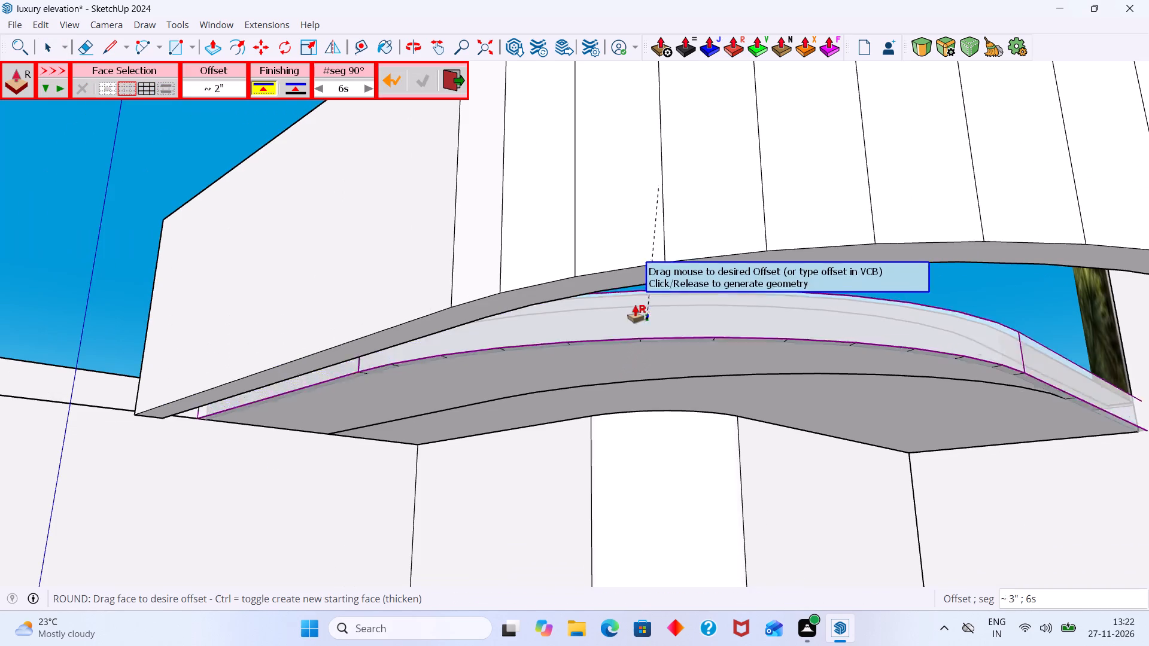
middle_drag(625, 296, 588, 375)
scroll(420, 367, down, 5)
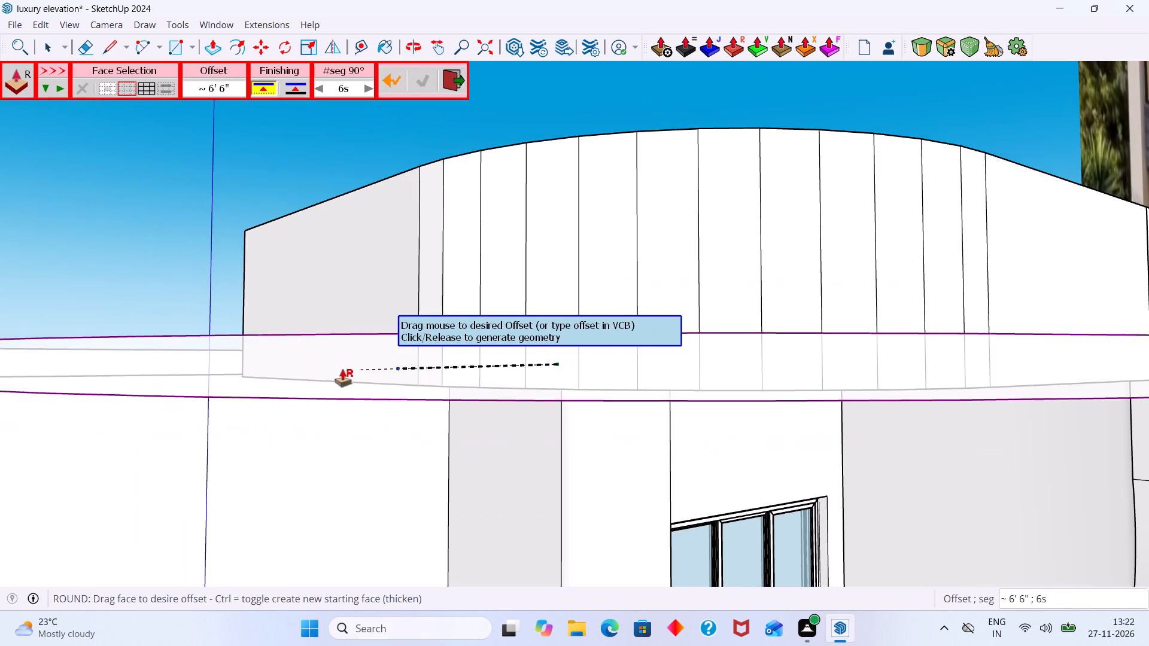
scroll(238, 378, up, 9)
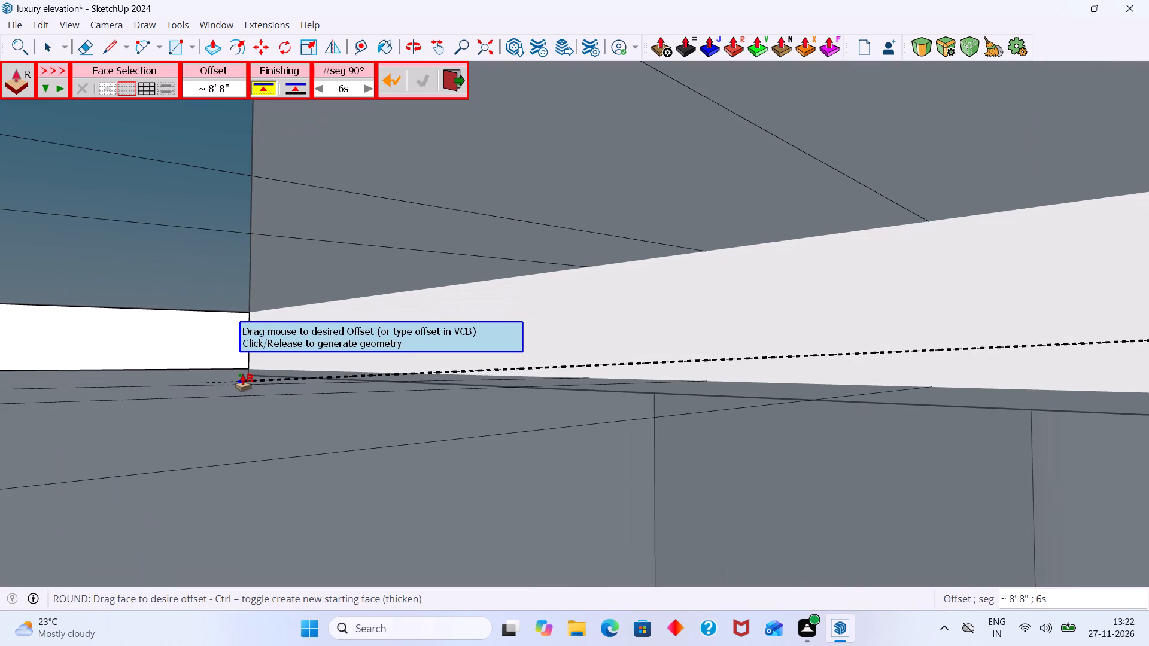
scroll(249, 373, up, 3)
click(247, 368)
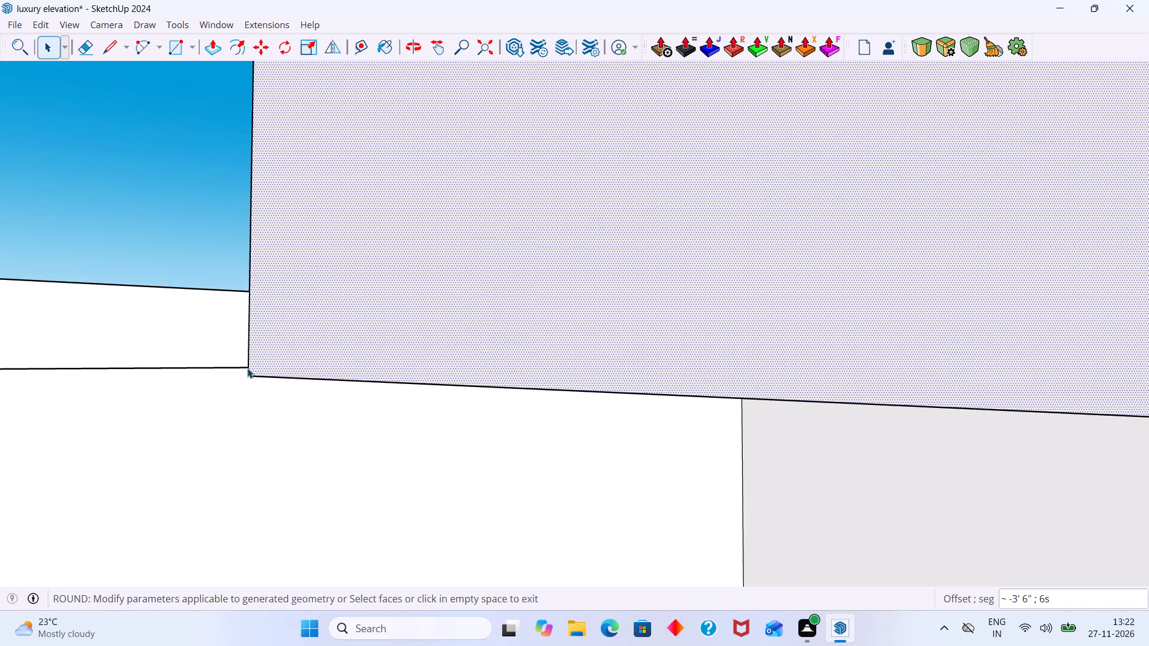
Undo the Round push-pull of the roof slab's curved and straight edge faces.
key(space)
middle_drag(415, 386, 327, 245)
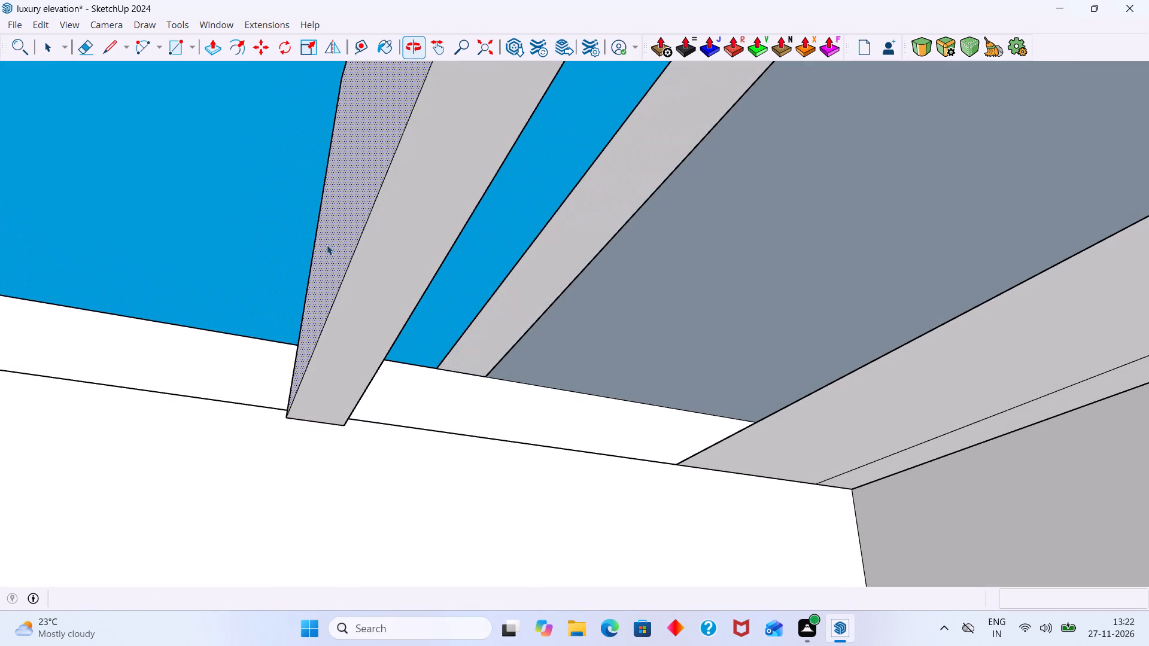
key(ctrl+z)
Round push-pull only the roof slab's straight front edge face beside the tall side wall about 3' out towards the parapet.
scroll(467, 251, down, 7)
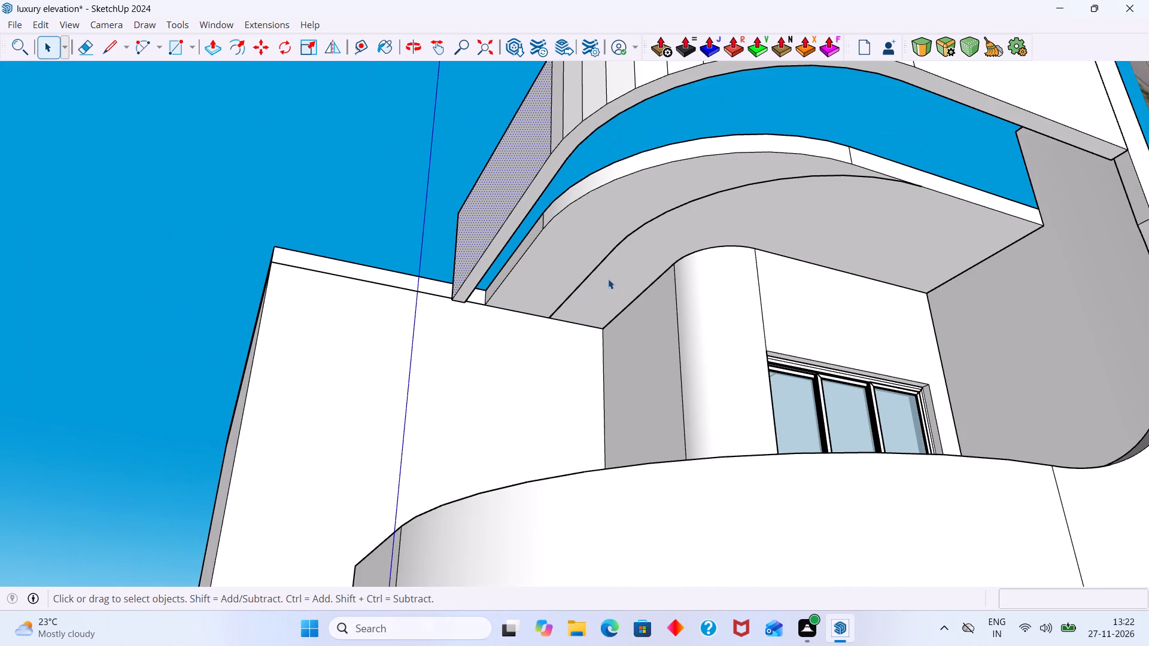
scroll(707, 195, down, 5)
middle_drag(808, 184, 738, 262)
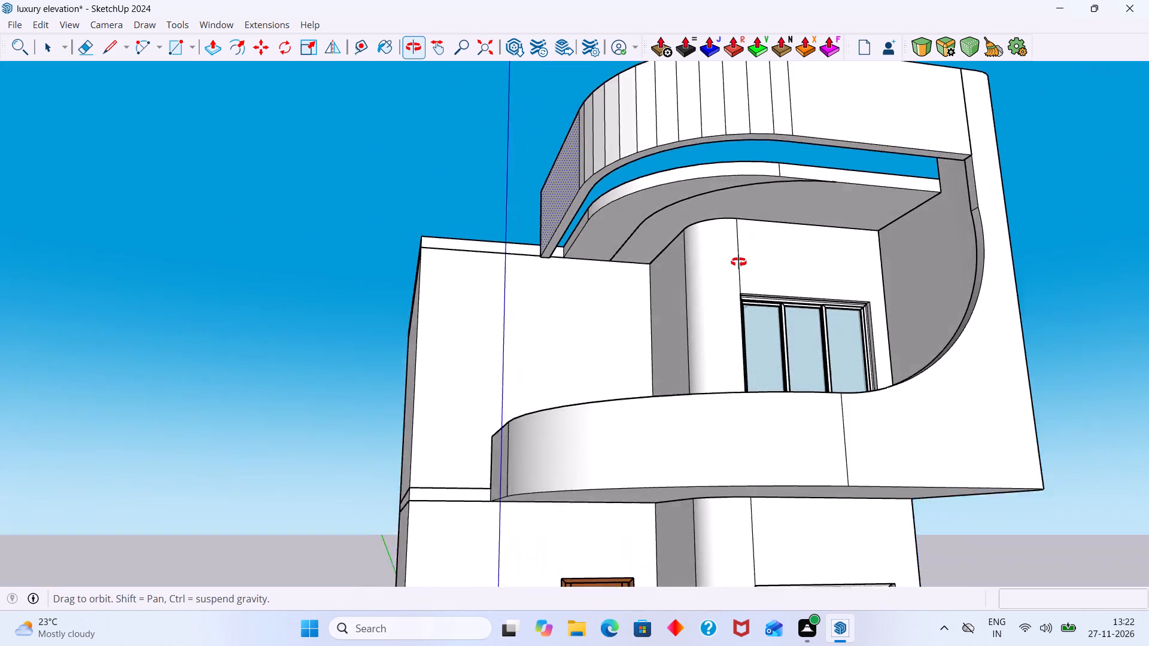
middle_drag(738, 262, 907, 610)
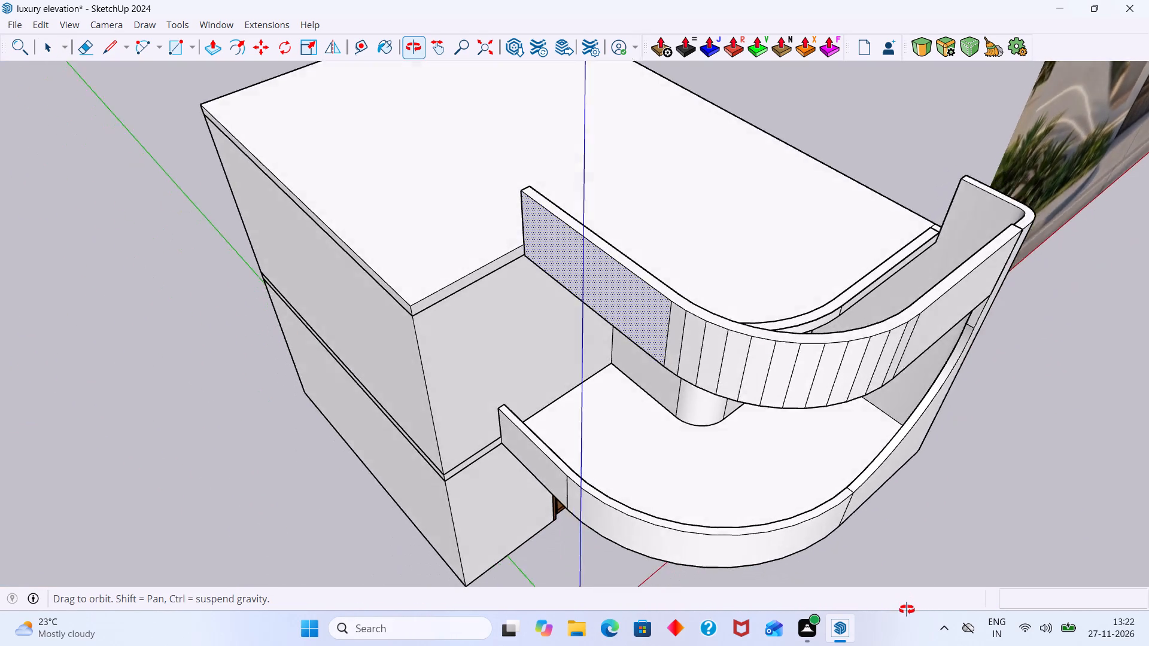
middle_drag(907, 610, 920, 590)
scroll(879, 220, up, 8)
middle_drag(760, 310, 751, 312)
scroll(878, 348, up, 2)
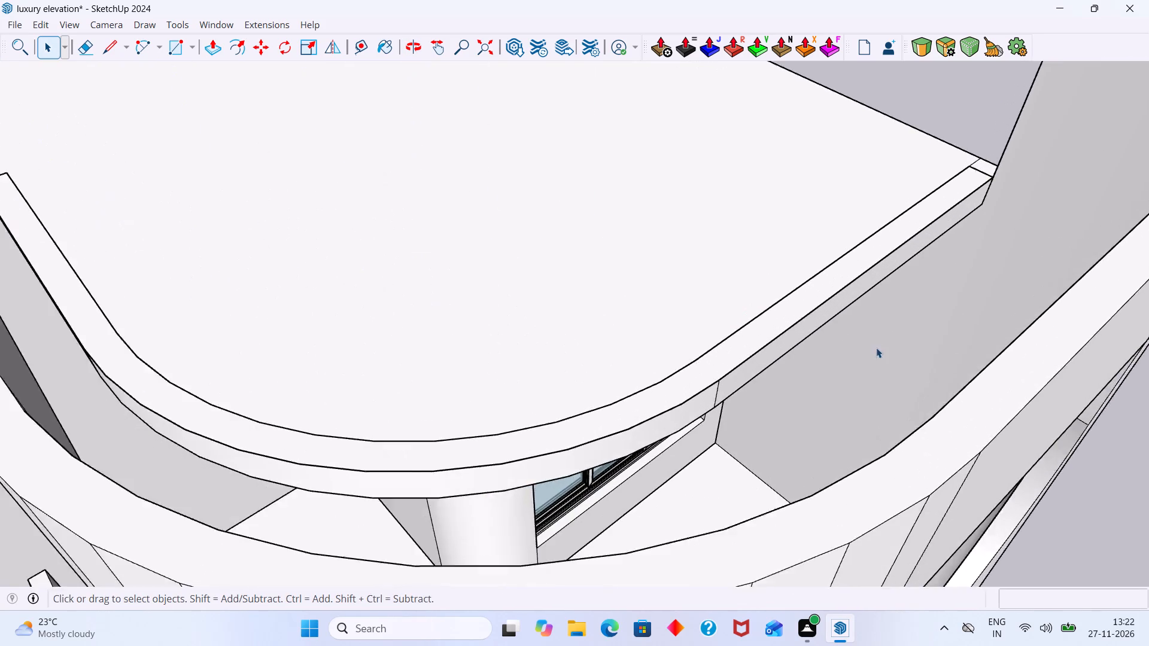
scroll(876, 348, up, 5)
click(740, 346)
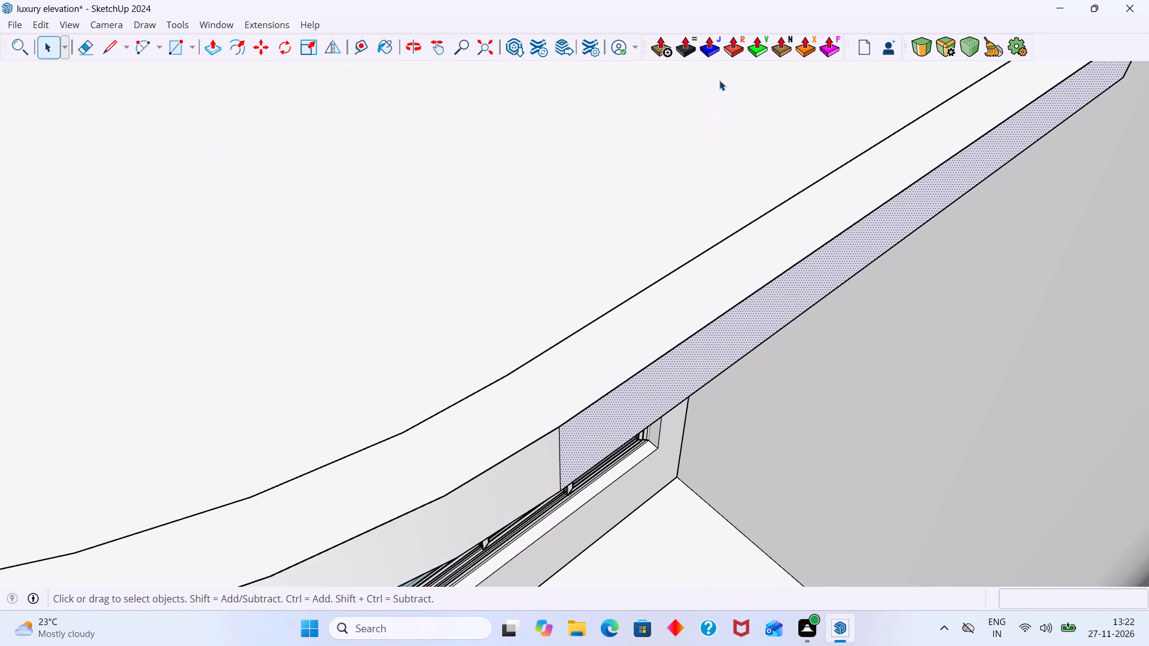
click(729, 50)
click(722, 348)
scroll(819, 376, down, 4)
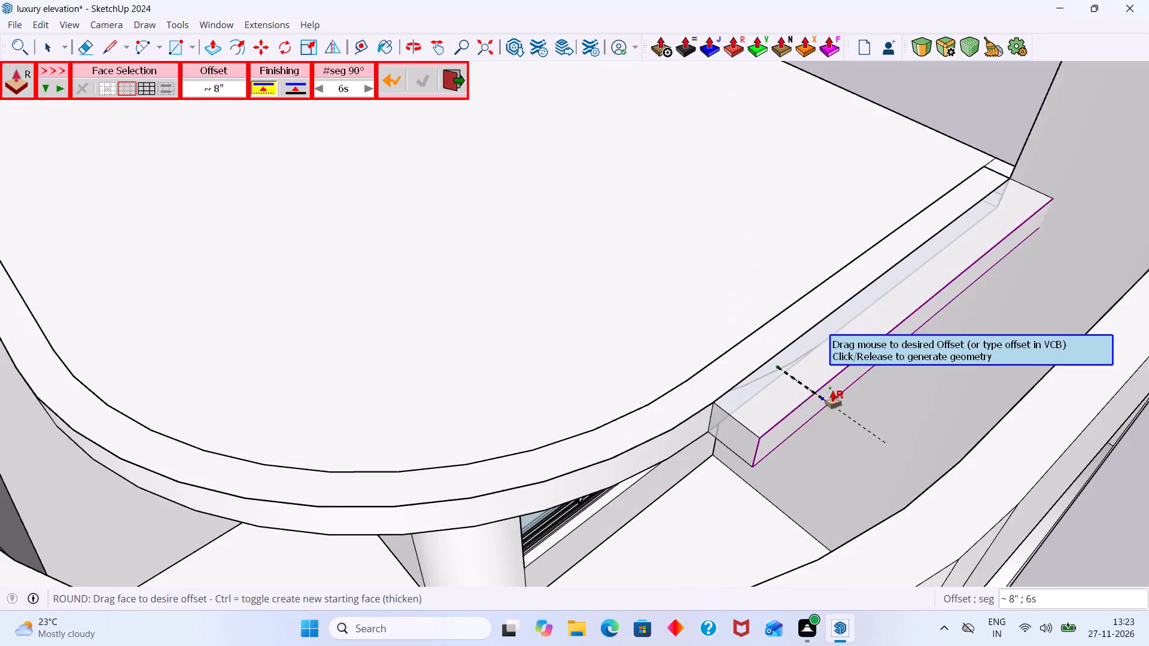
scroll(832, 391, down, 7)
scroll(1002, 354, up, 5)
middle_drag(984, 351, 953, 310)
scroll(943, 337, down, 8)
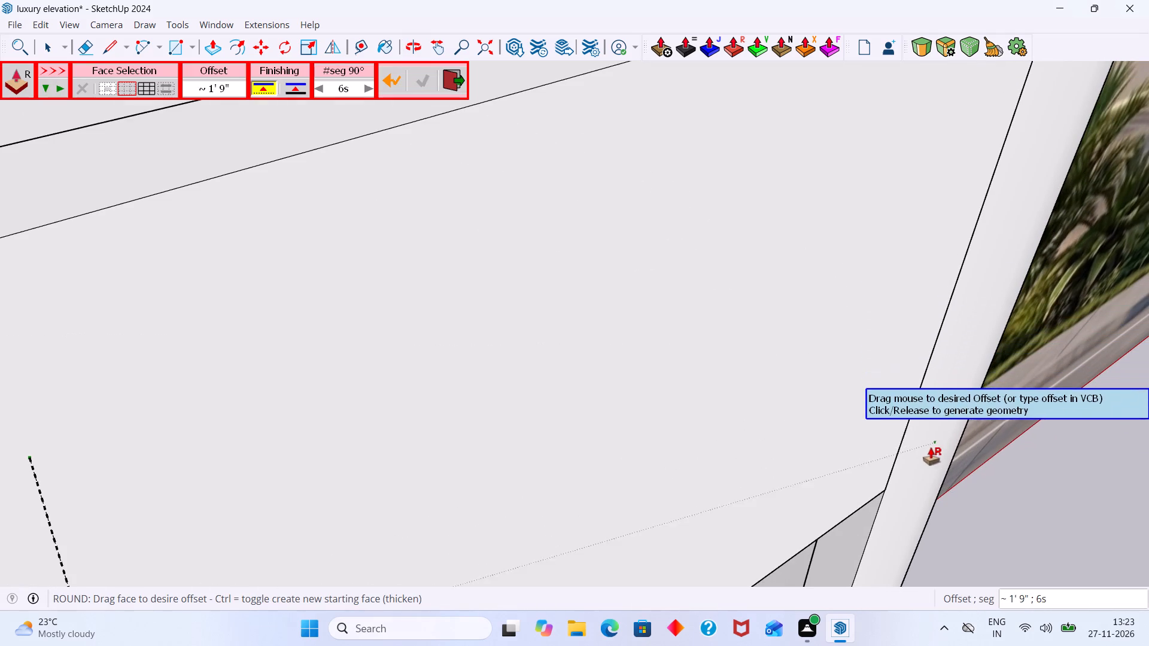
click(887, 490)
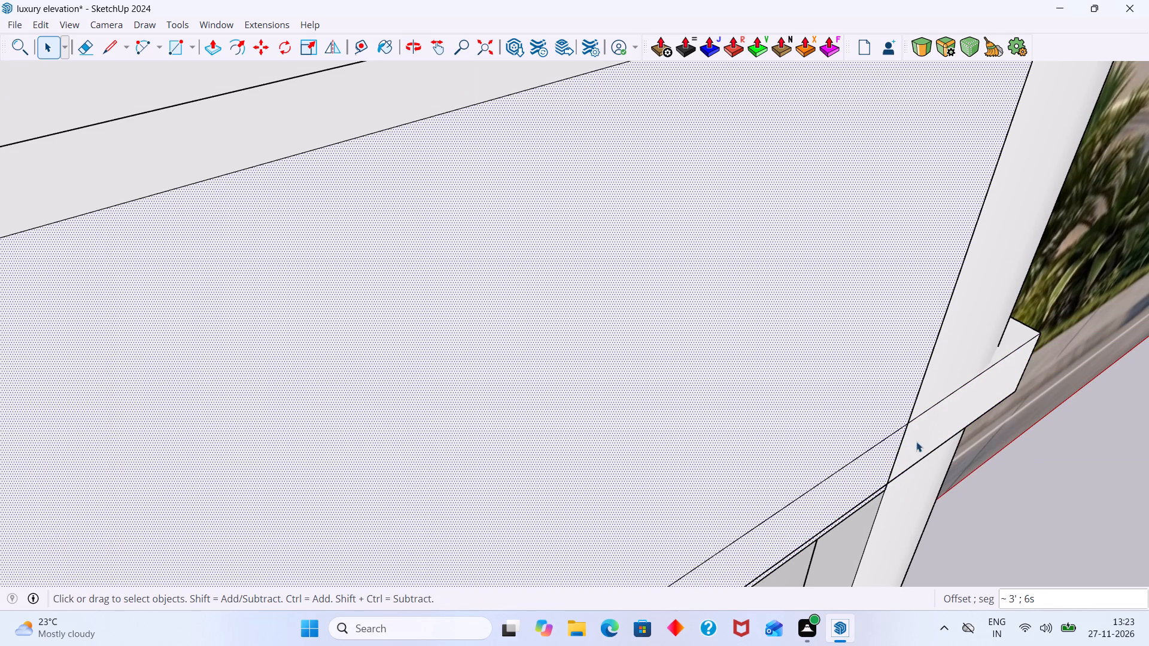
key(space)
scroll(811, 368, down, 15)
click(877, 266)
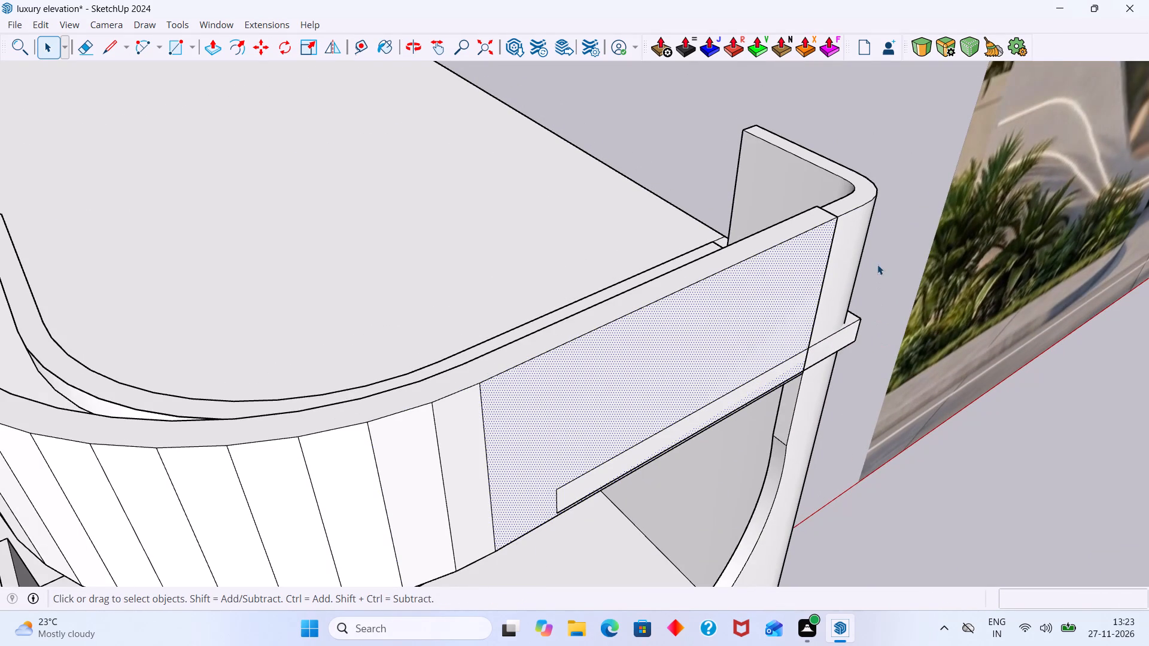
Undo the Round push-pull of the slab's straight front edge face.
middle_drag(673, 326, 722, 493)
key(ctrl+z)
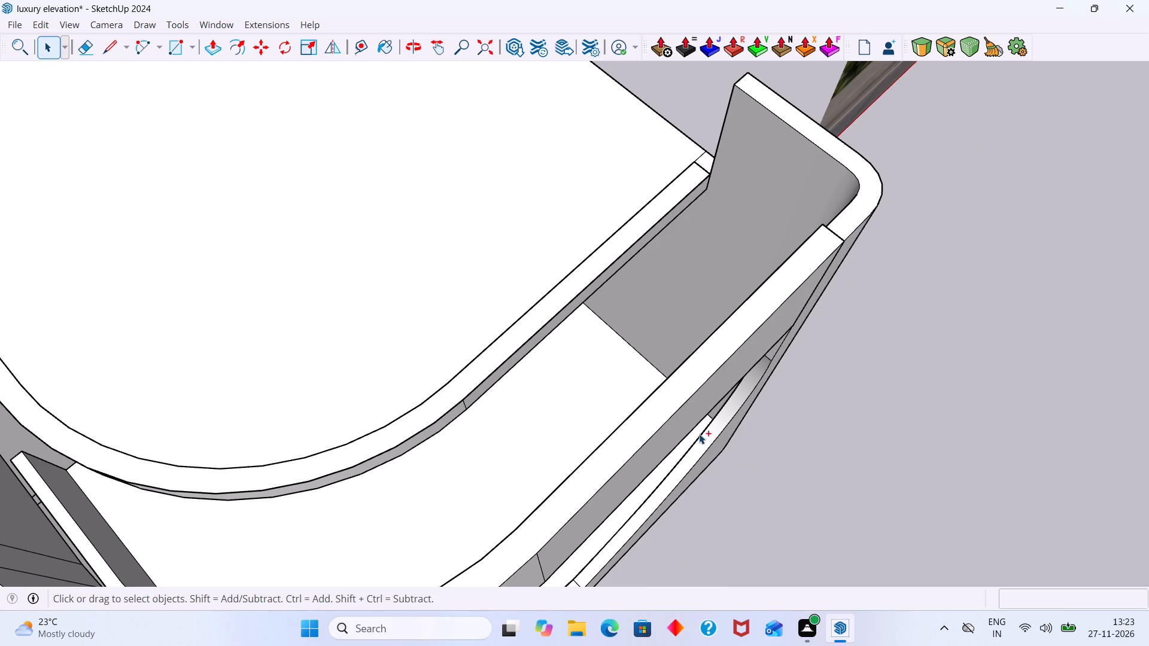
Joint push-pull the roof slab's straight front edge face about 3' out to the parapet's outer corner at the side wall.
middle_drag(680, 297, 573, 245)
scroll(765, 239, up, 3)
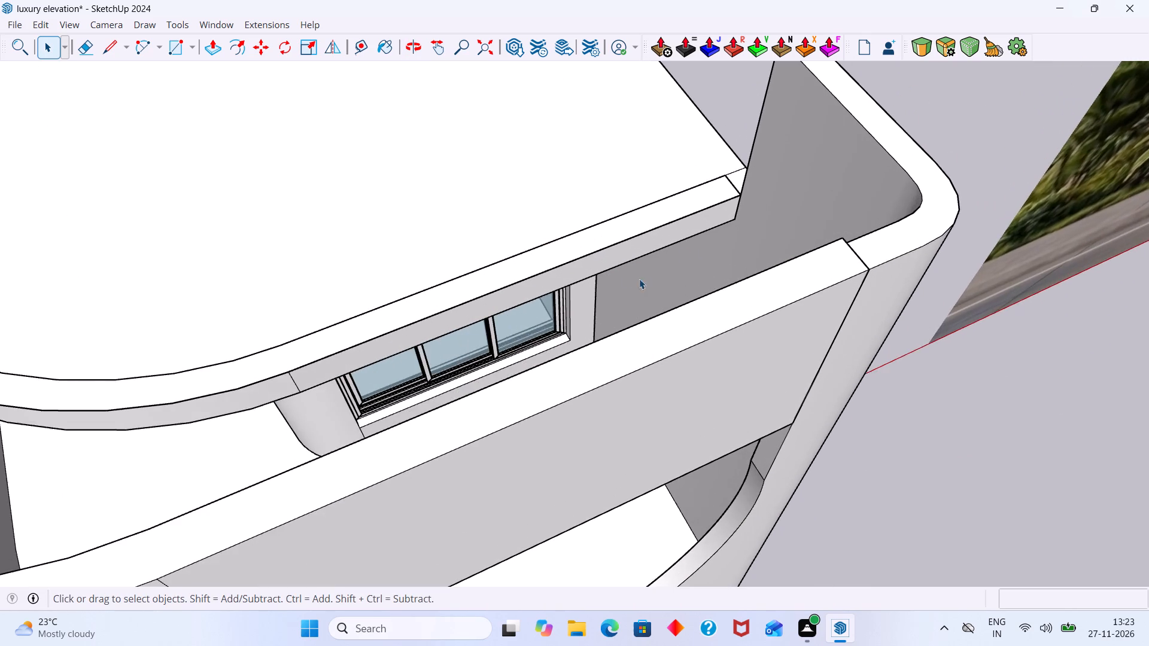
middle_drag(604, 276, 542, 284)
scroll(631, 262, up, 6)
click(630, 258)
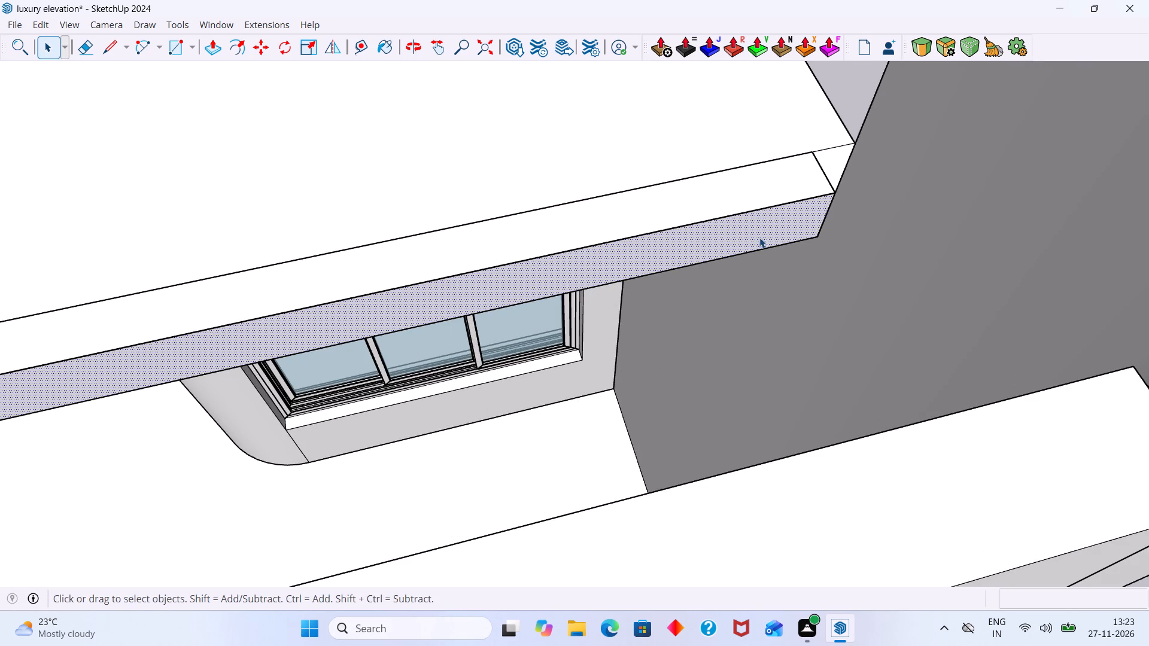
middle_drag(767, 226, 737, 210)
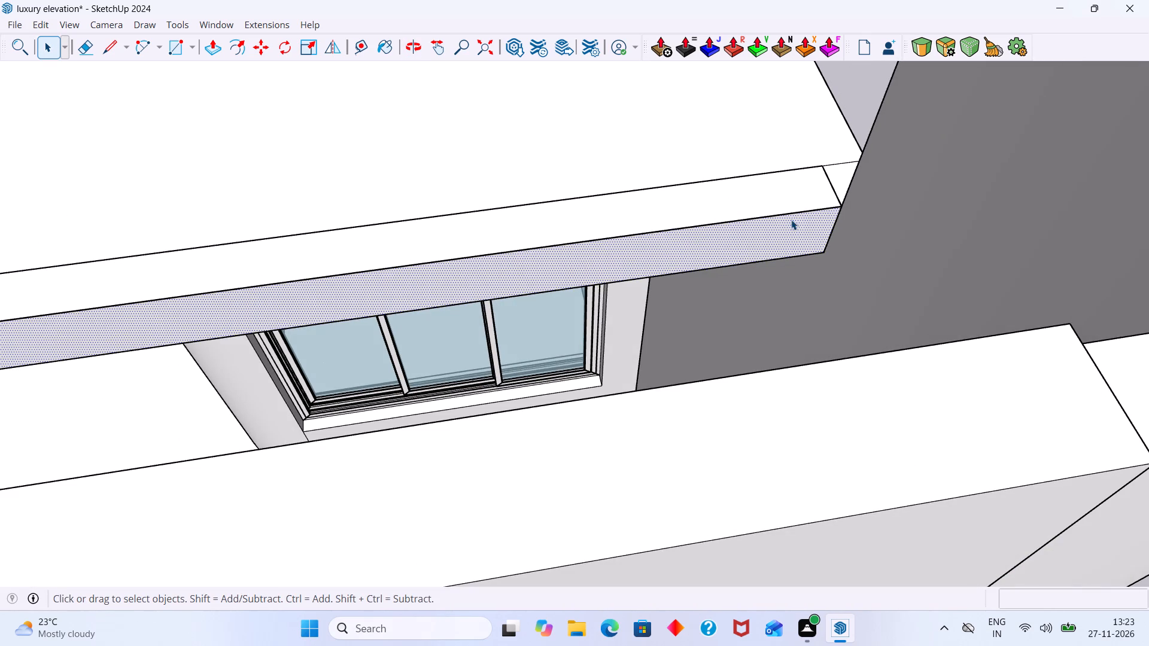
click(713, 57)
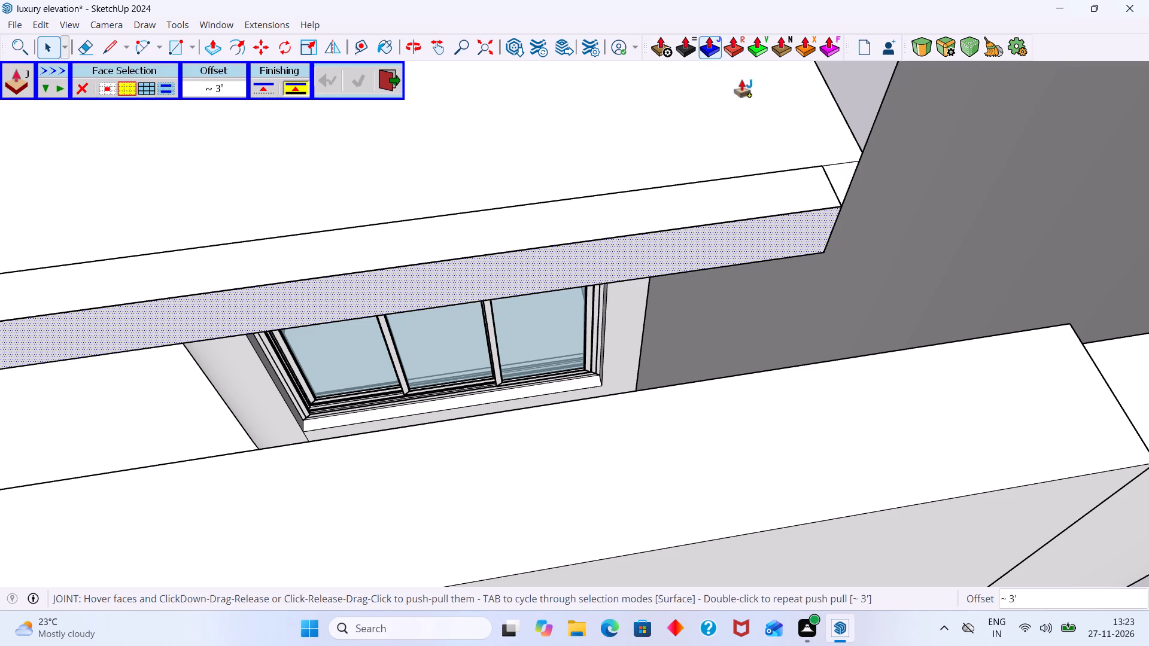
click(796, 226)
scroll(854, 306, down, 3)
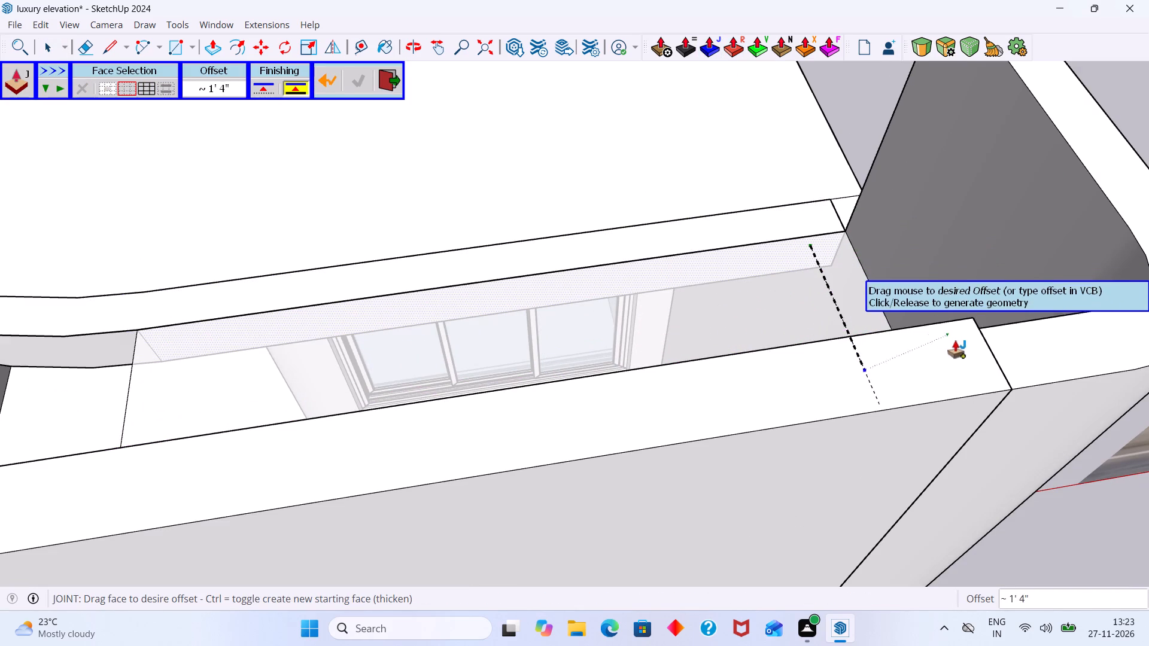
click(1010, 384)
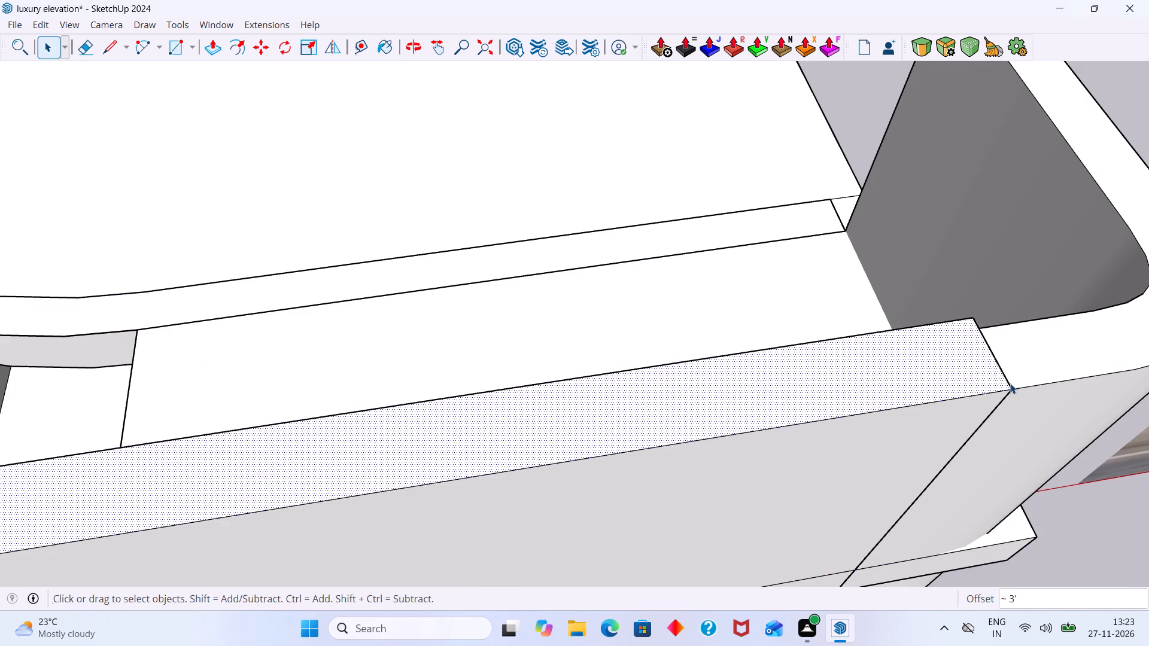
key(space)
Examine from the front and side how the extended slab edge meets the parapet and the rounded side wall.
middle_drag(964, 322, 791, 100)
scroll(829, 128, down, 8)
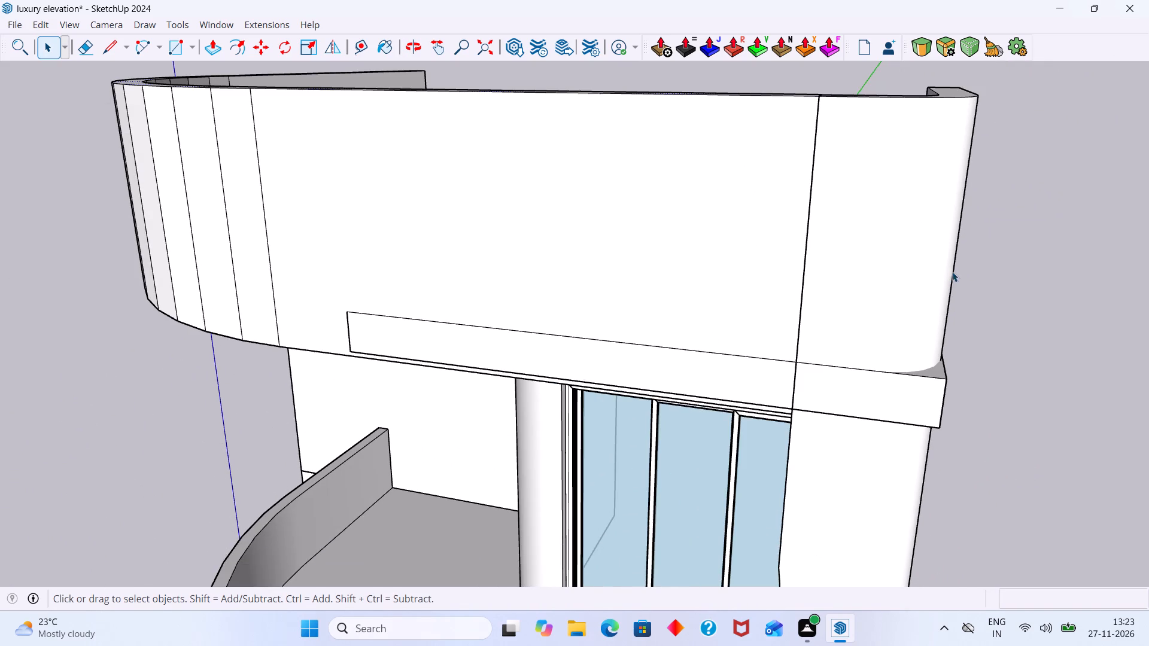
click(1051, 306)
scroll(1001, 325, down, 3)
middle_drag(1000, 366, 840, 296)
middle_drag(738, 312, 841, 372)
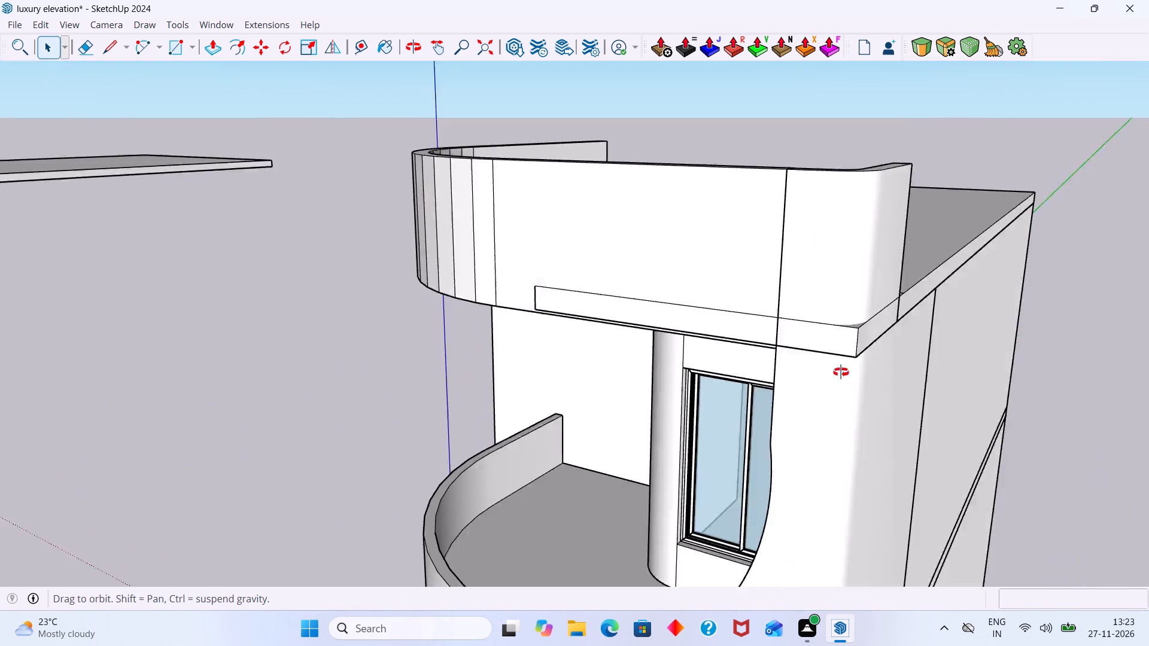
middle_drag(841, 372, 991, 443)
click(1004, 447)
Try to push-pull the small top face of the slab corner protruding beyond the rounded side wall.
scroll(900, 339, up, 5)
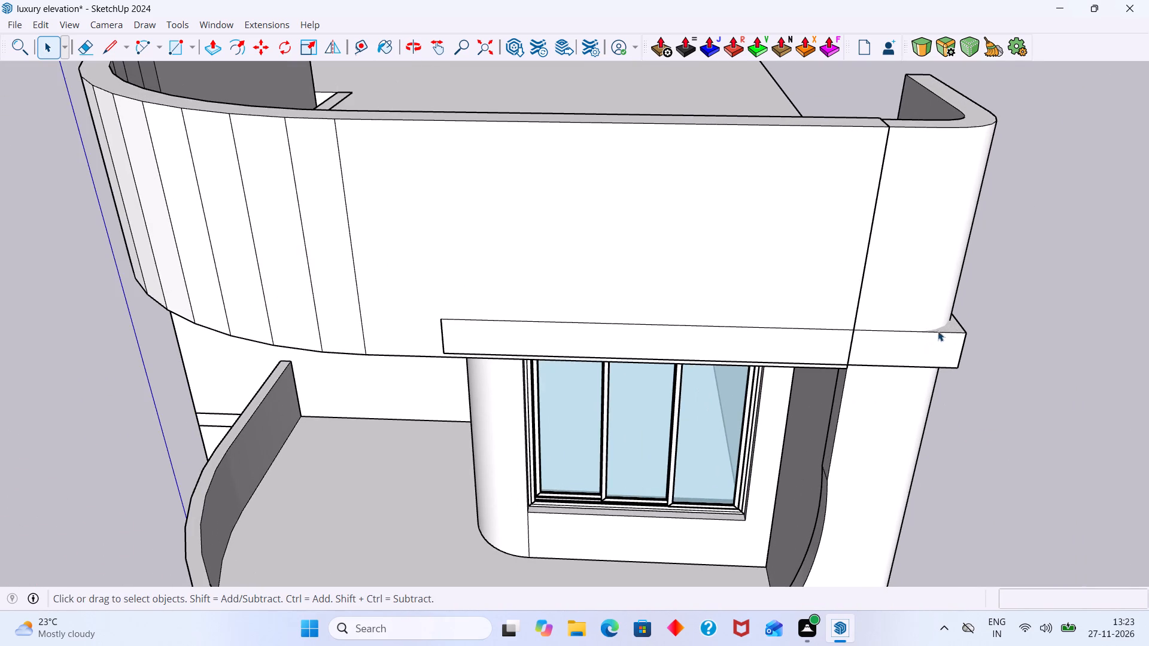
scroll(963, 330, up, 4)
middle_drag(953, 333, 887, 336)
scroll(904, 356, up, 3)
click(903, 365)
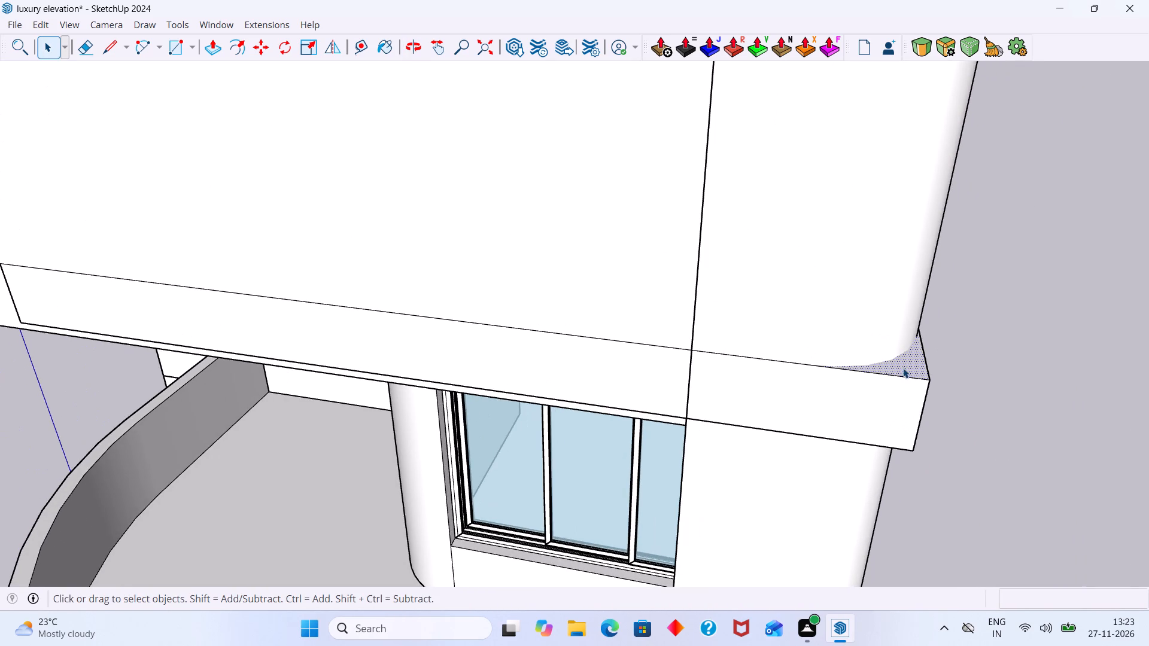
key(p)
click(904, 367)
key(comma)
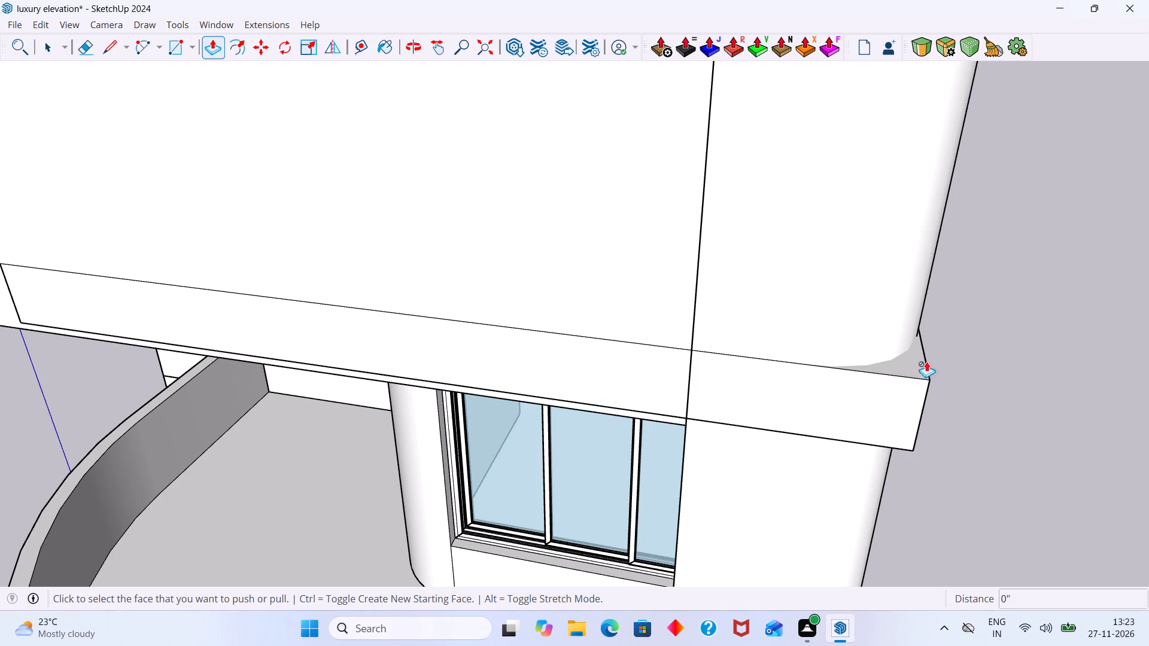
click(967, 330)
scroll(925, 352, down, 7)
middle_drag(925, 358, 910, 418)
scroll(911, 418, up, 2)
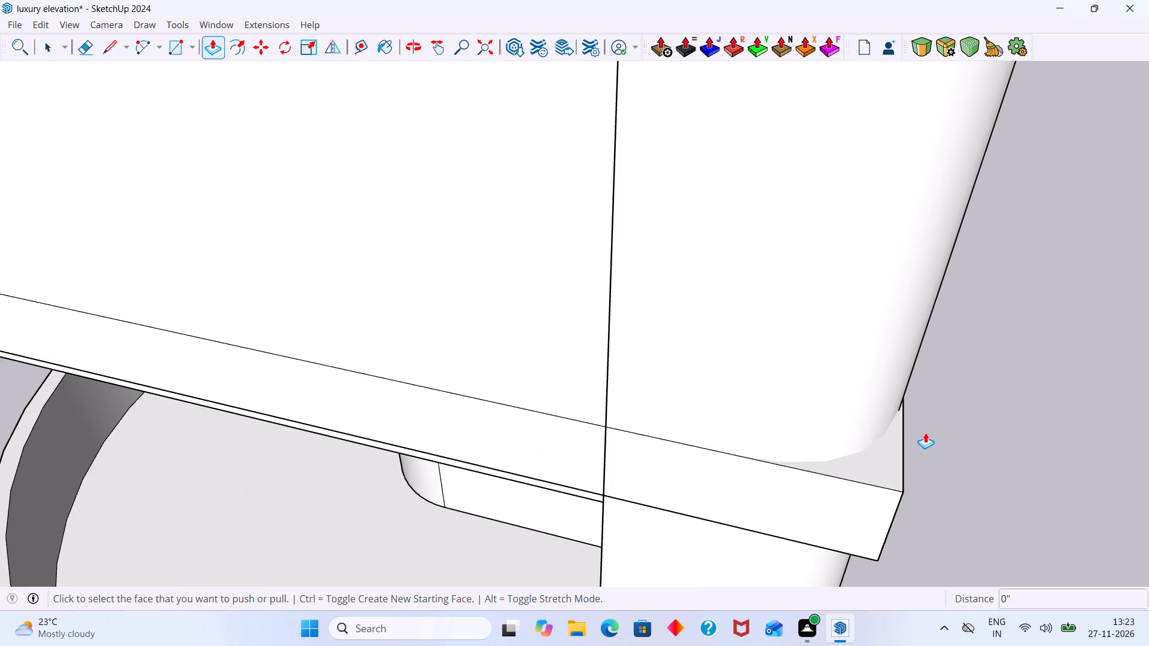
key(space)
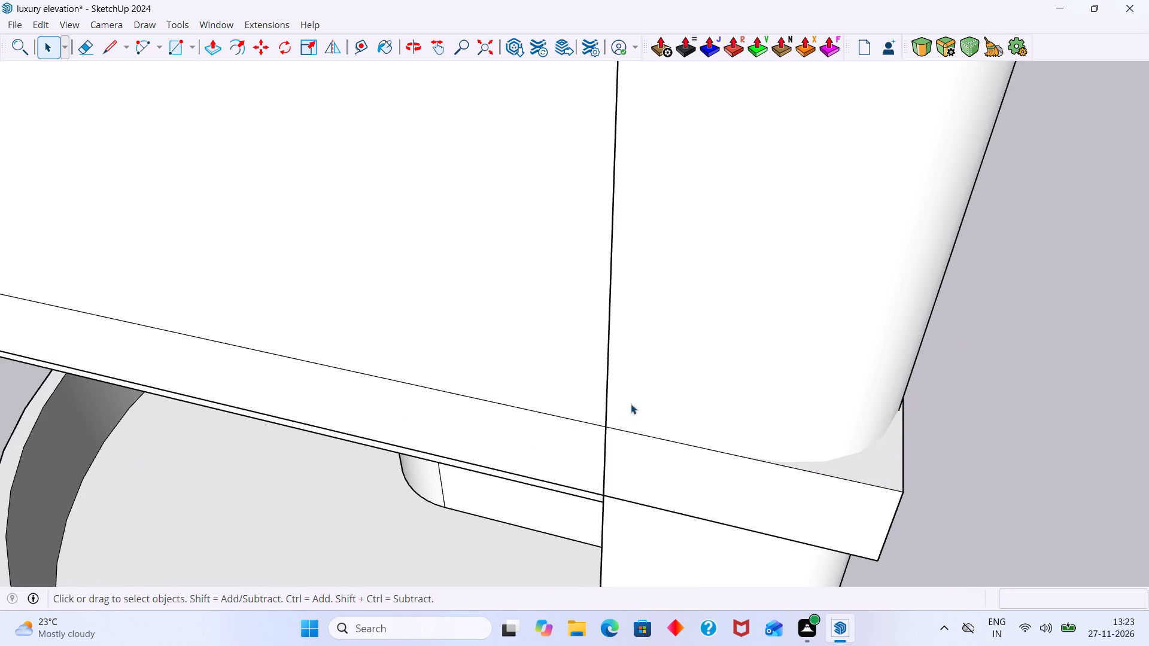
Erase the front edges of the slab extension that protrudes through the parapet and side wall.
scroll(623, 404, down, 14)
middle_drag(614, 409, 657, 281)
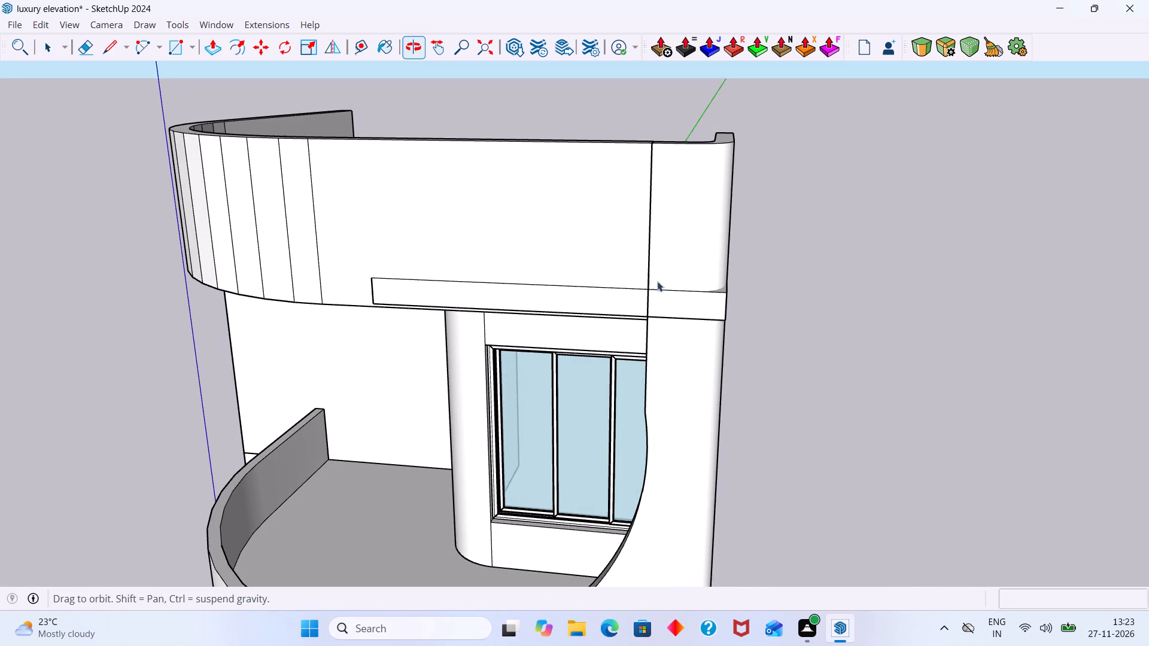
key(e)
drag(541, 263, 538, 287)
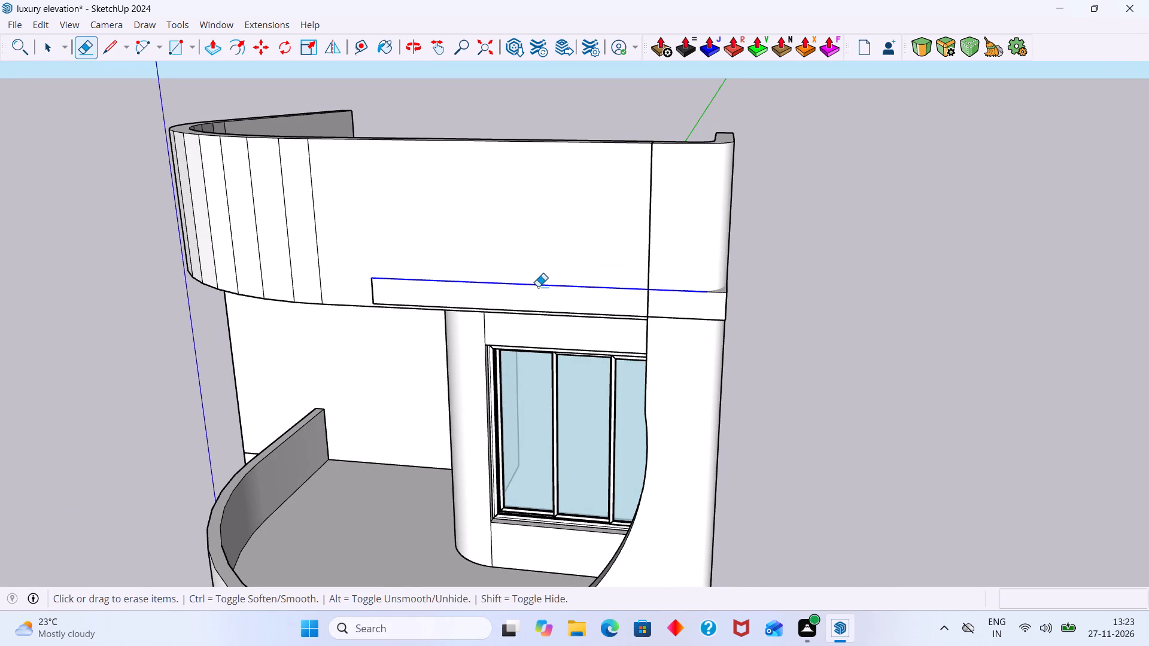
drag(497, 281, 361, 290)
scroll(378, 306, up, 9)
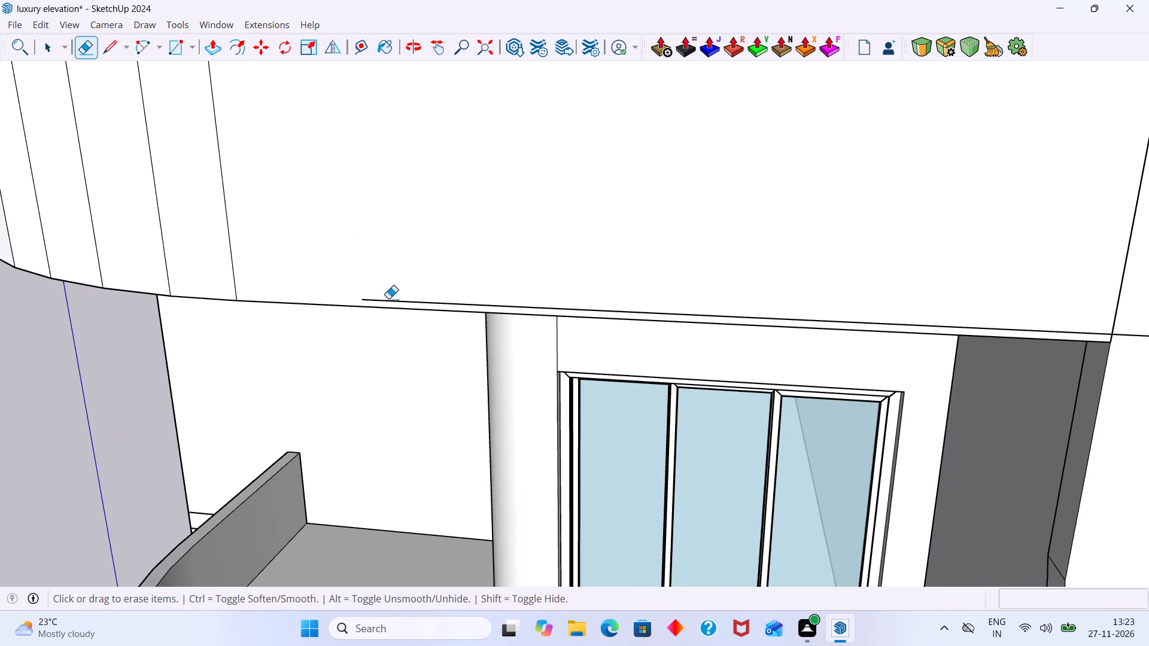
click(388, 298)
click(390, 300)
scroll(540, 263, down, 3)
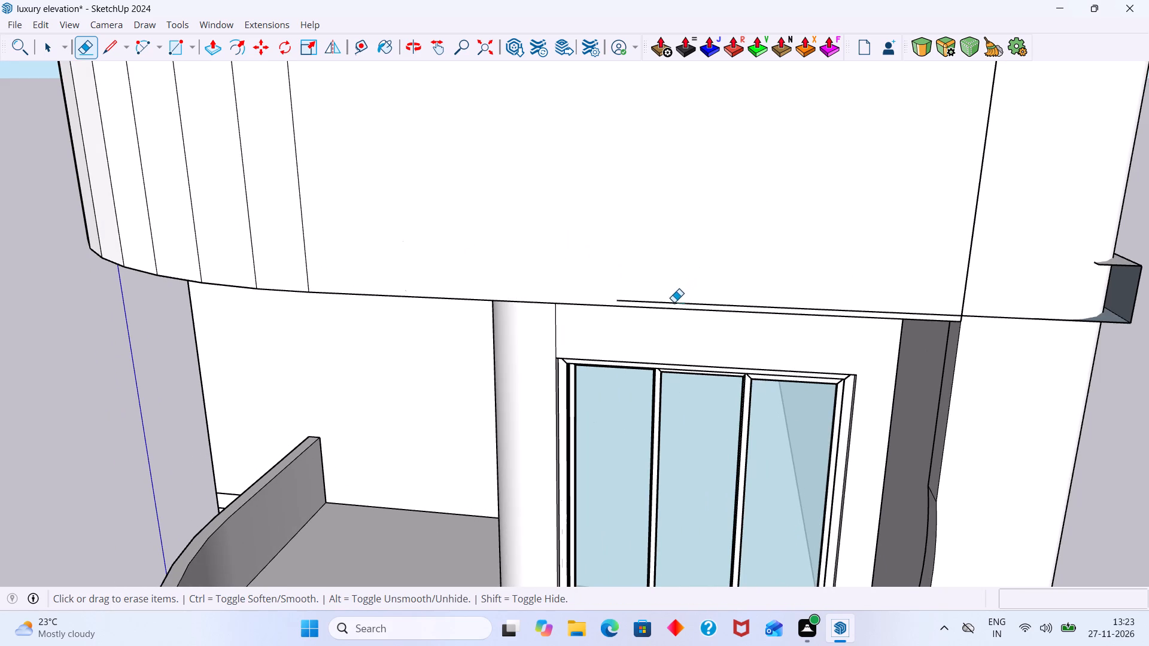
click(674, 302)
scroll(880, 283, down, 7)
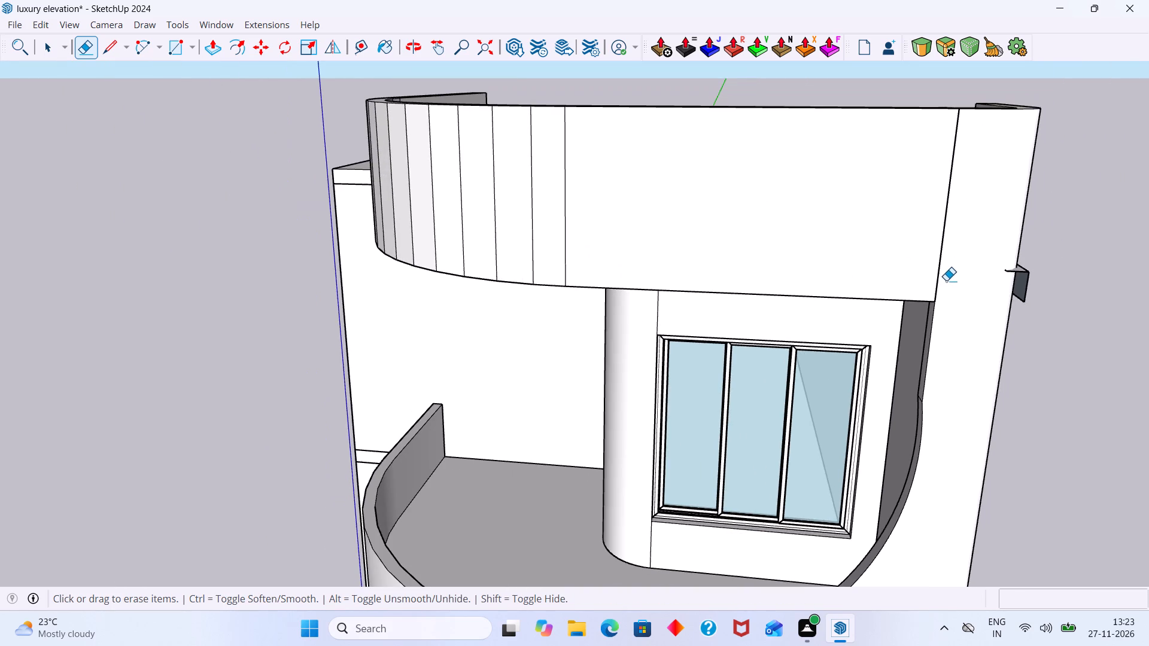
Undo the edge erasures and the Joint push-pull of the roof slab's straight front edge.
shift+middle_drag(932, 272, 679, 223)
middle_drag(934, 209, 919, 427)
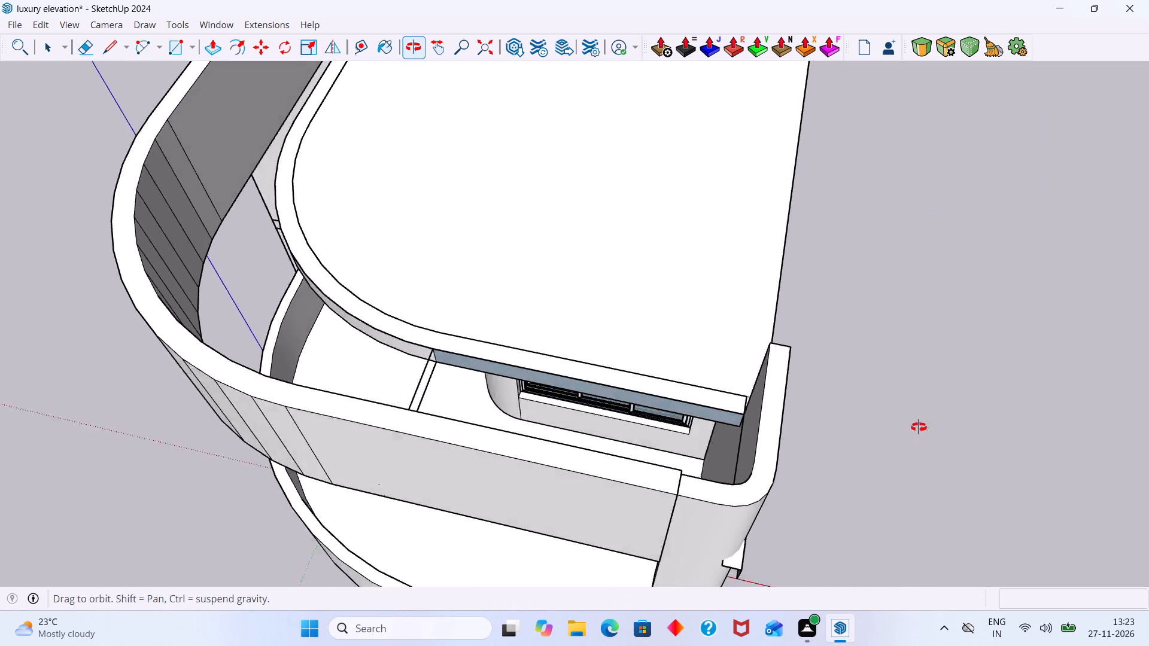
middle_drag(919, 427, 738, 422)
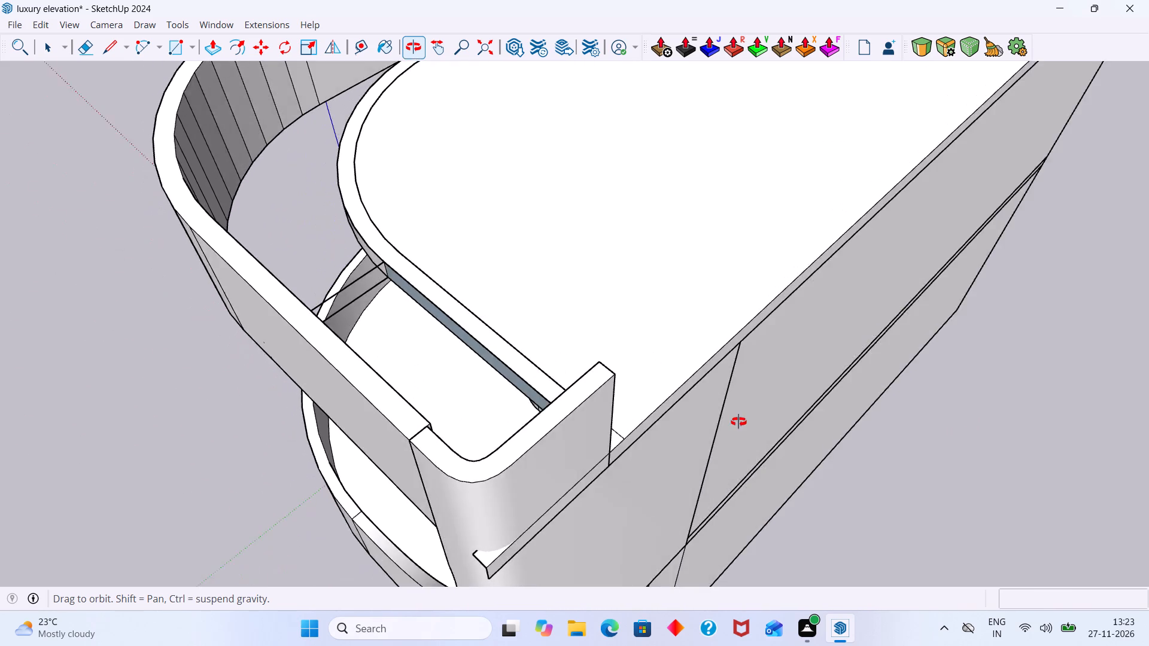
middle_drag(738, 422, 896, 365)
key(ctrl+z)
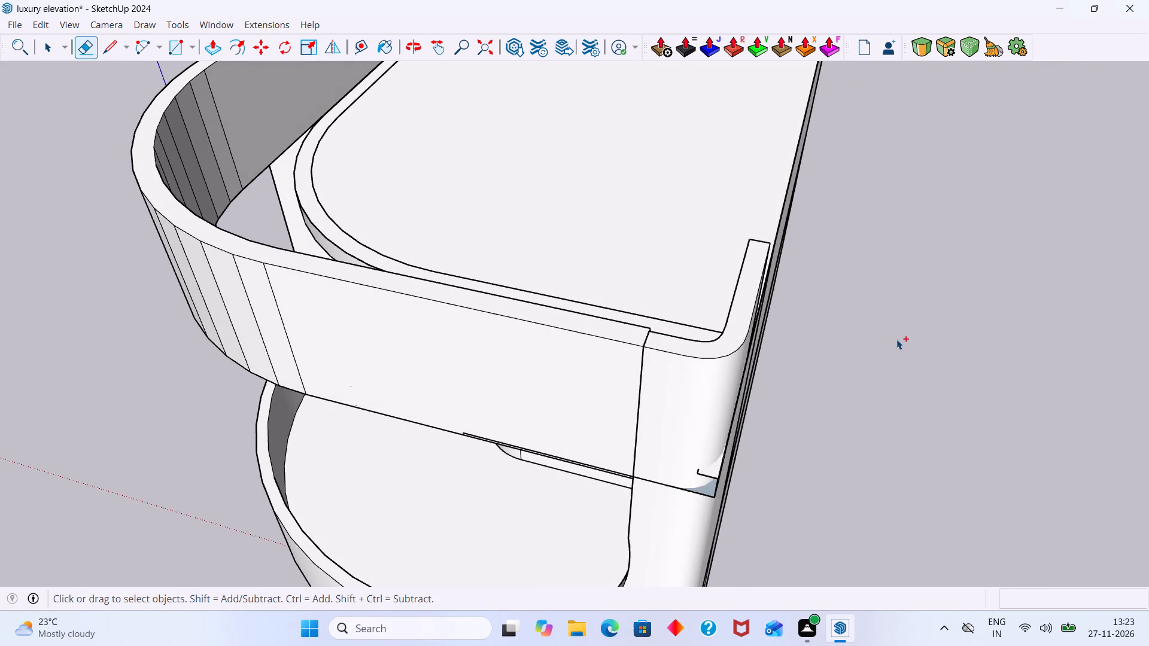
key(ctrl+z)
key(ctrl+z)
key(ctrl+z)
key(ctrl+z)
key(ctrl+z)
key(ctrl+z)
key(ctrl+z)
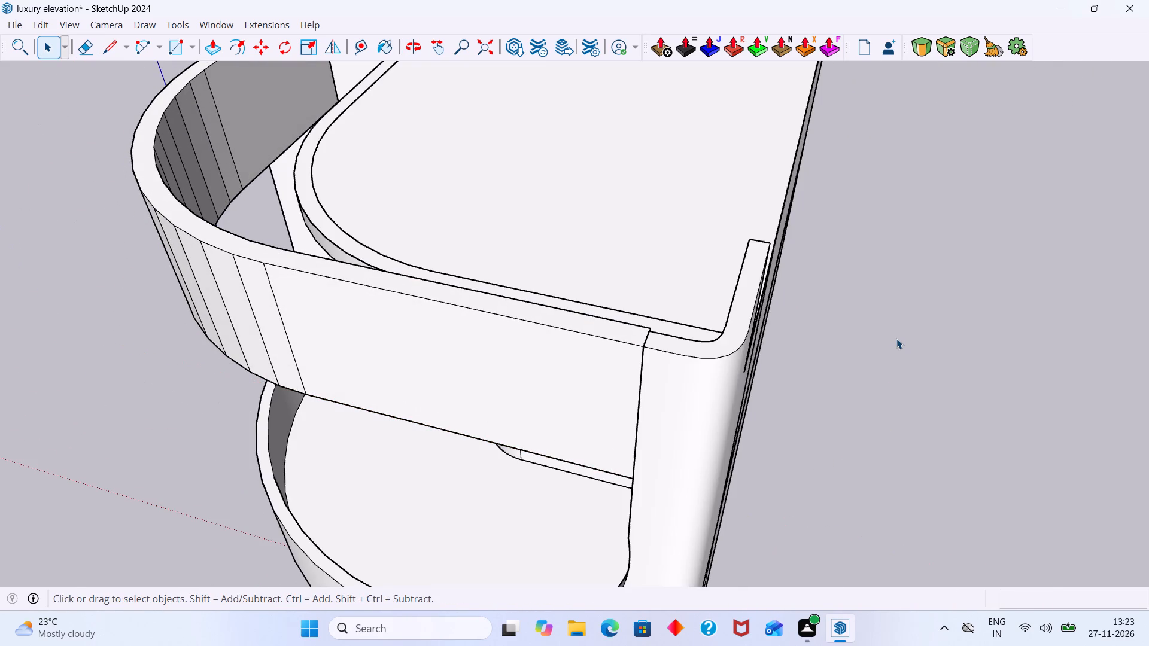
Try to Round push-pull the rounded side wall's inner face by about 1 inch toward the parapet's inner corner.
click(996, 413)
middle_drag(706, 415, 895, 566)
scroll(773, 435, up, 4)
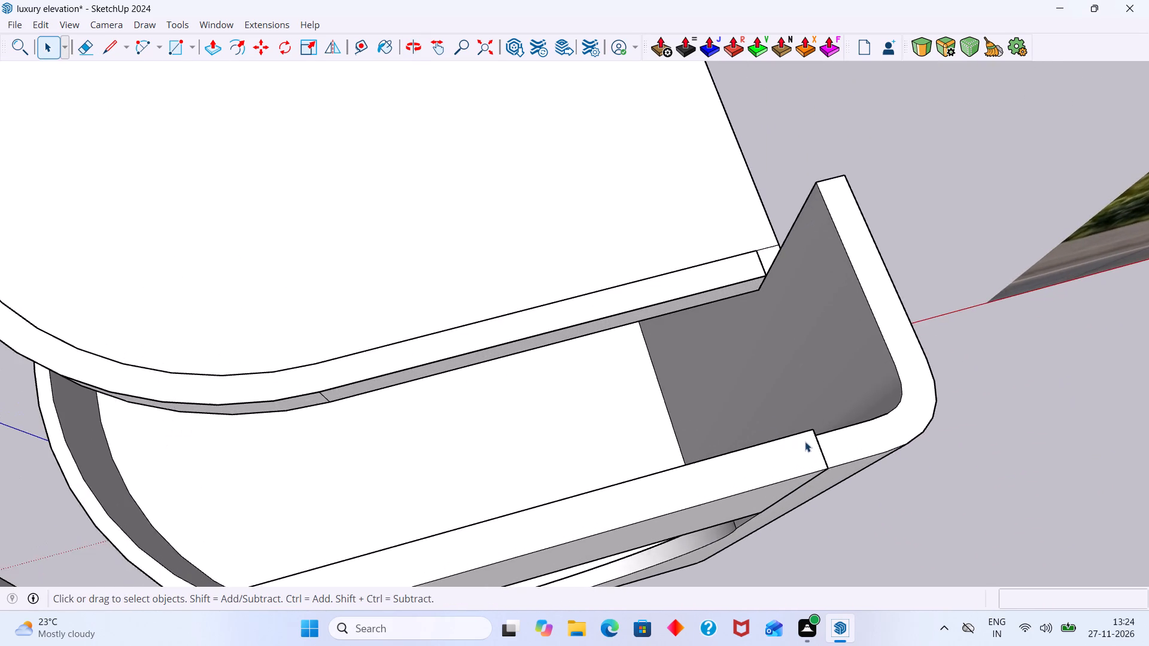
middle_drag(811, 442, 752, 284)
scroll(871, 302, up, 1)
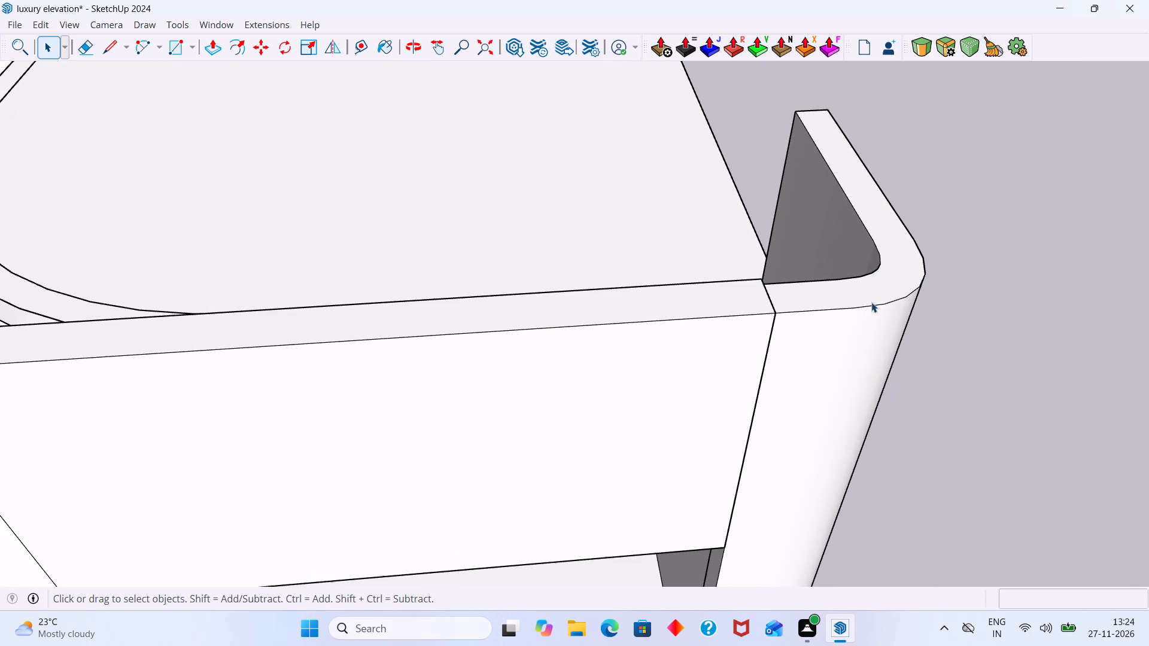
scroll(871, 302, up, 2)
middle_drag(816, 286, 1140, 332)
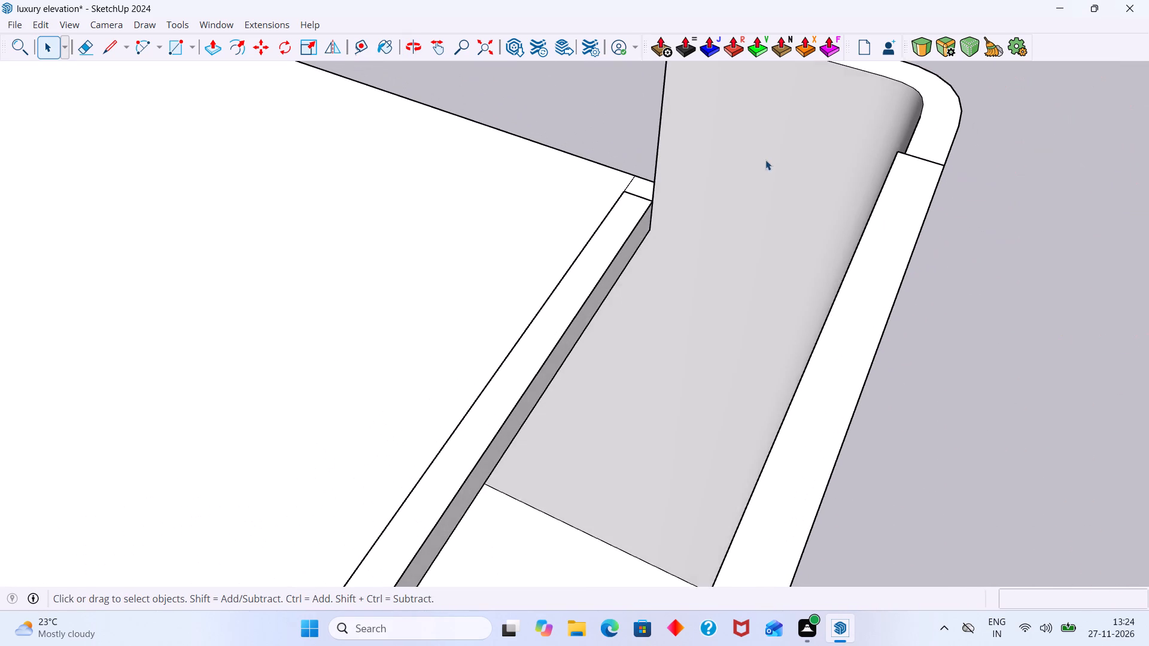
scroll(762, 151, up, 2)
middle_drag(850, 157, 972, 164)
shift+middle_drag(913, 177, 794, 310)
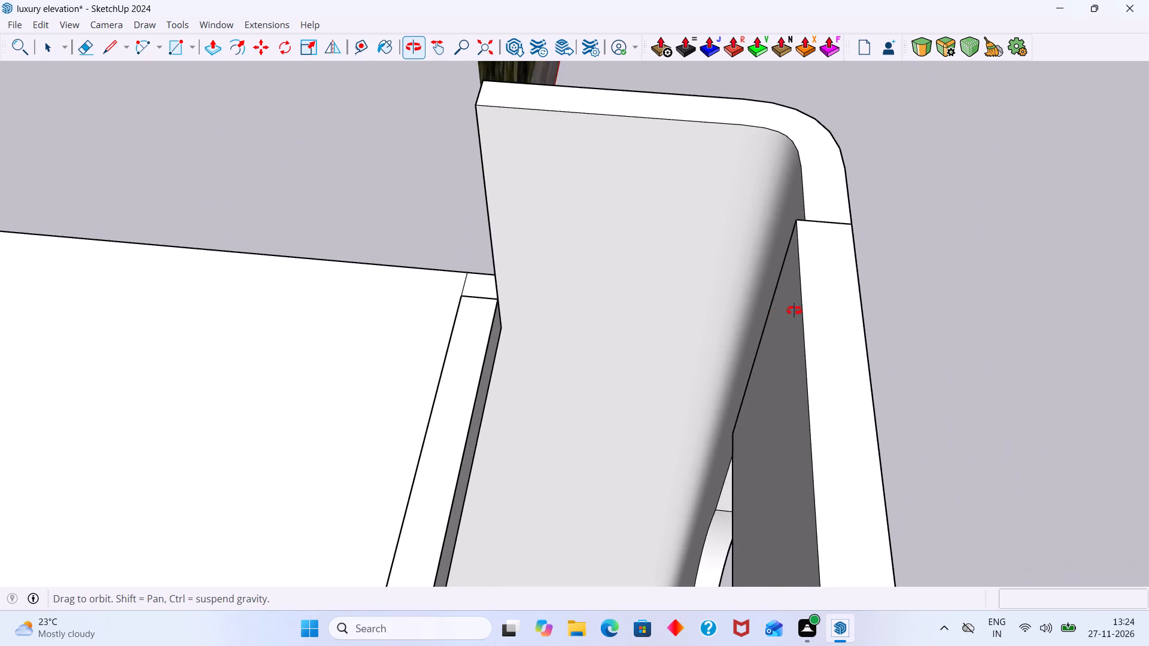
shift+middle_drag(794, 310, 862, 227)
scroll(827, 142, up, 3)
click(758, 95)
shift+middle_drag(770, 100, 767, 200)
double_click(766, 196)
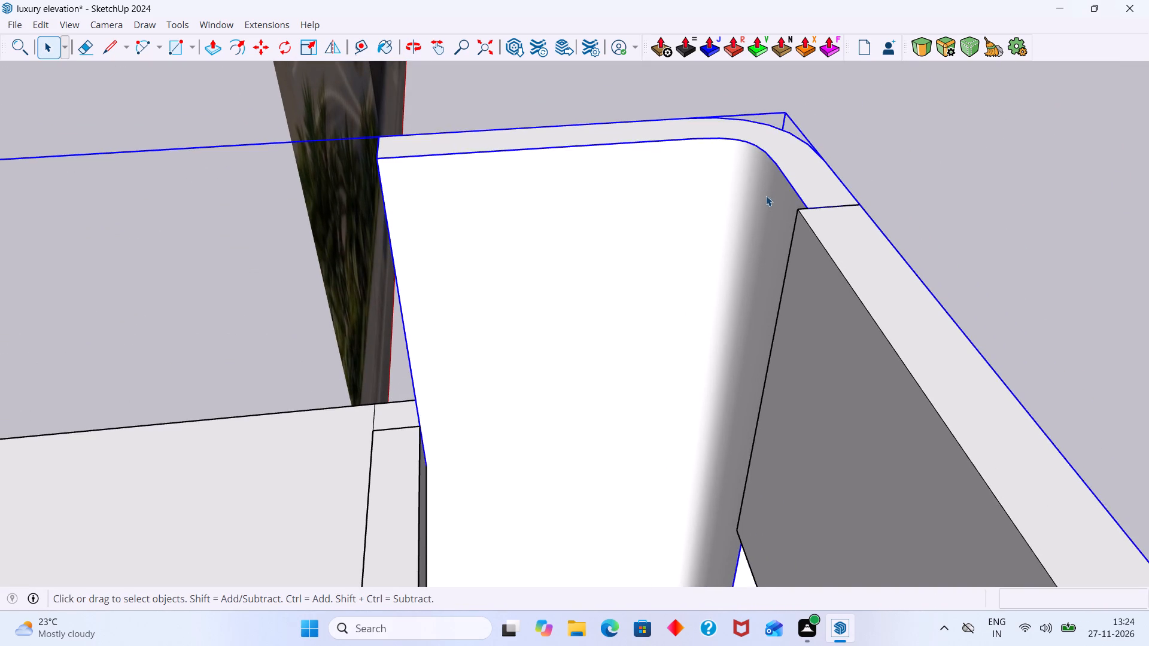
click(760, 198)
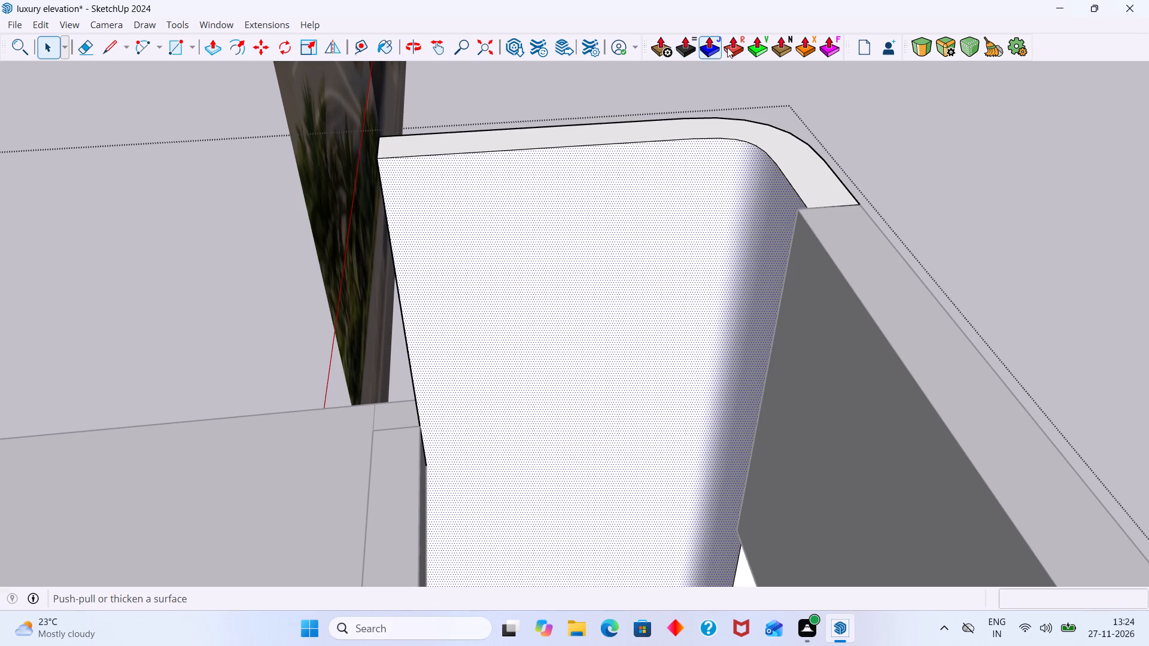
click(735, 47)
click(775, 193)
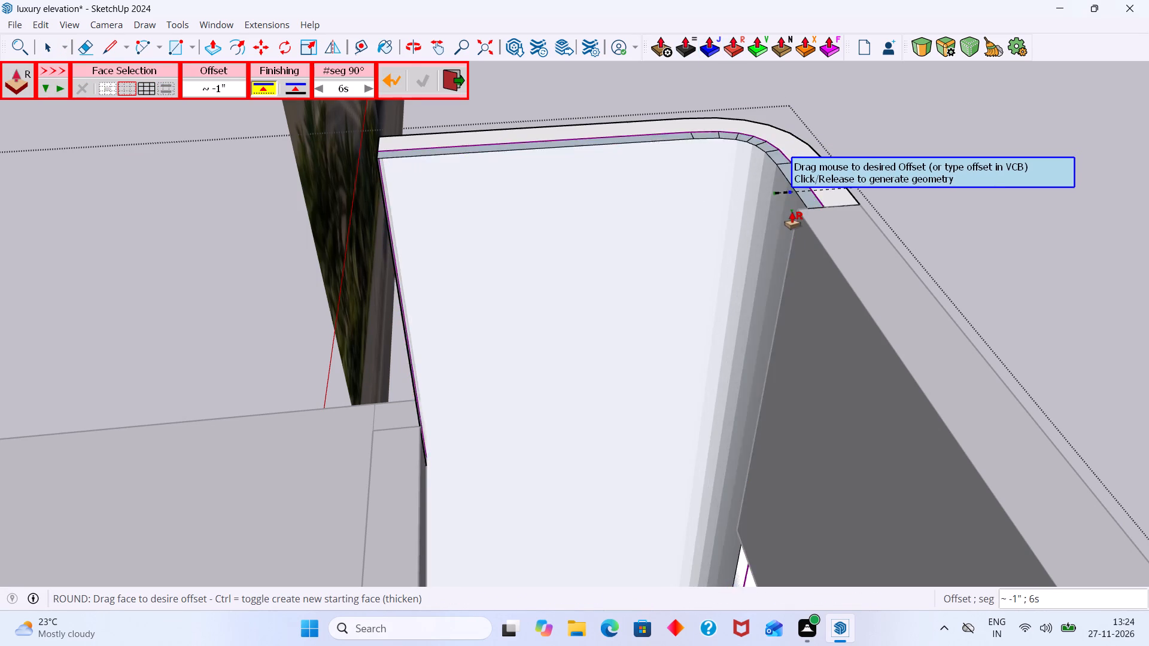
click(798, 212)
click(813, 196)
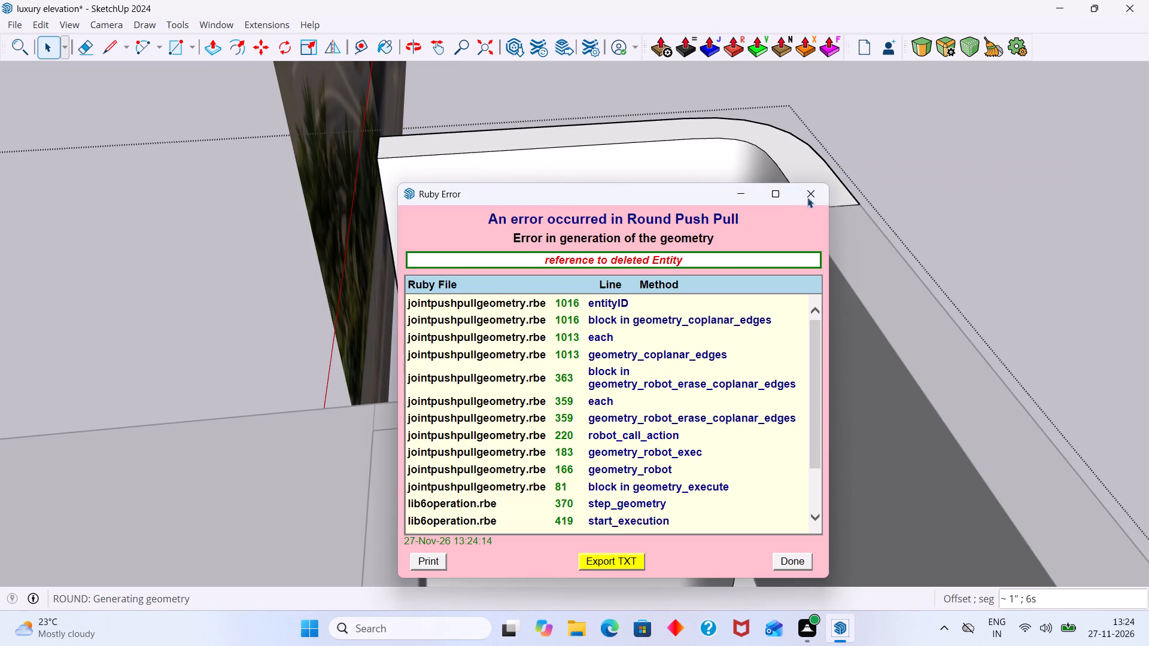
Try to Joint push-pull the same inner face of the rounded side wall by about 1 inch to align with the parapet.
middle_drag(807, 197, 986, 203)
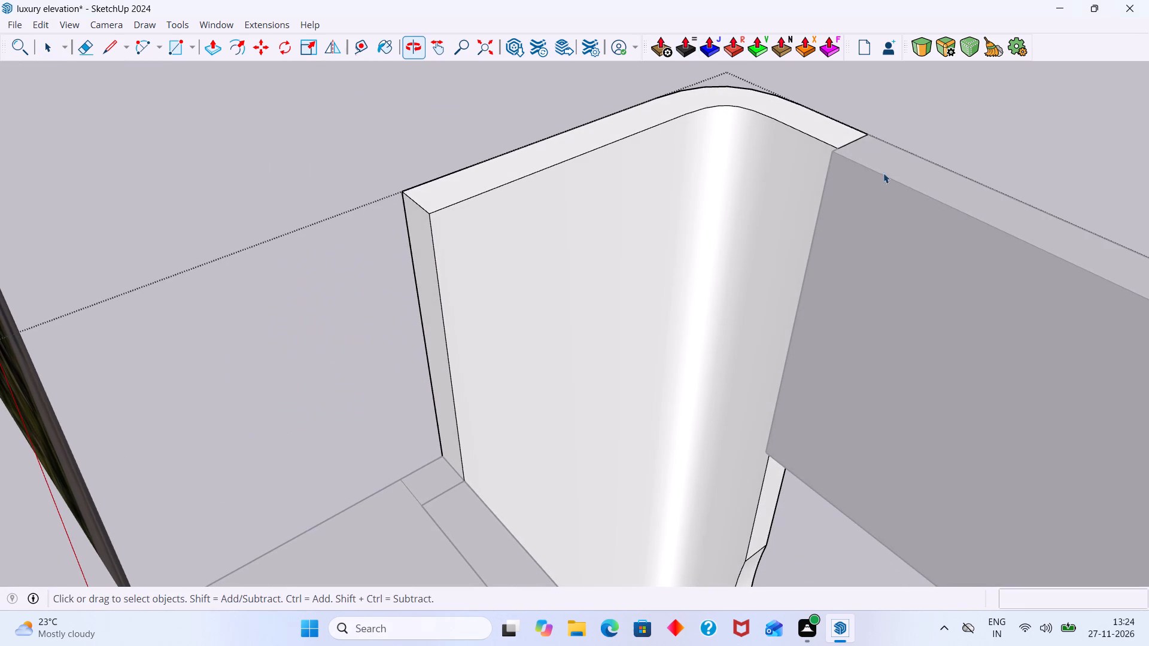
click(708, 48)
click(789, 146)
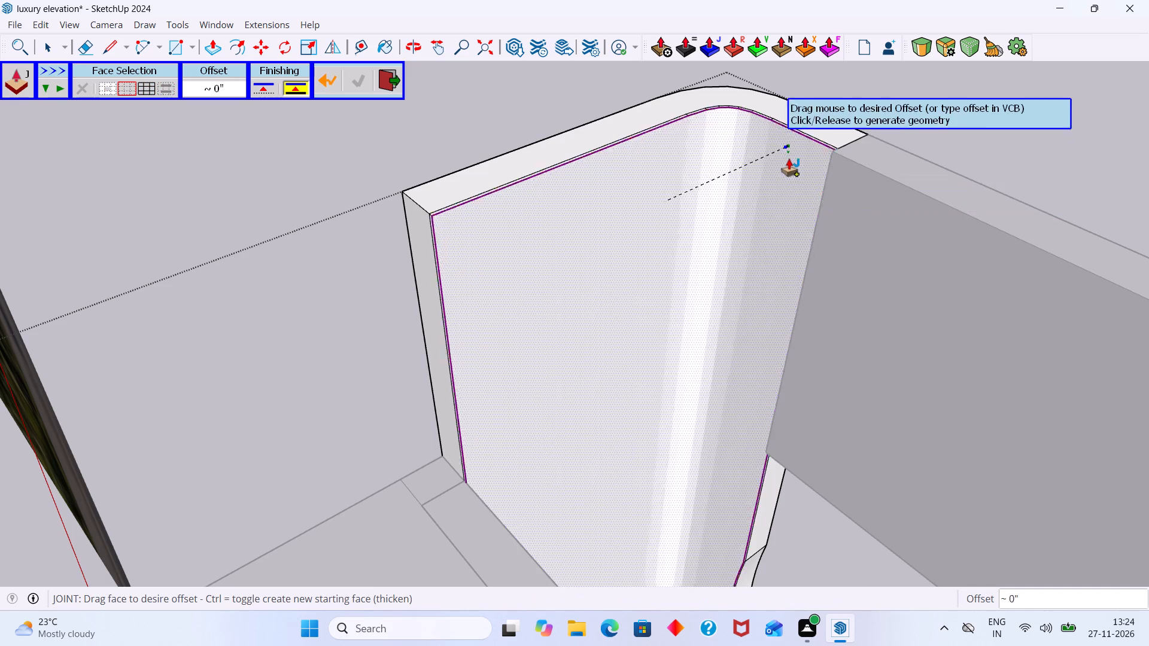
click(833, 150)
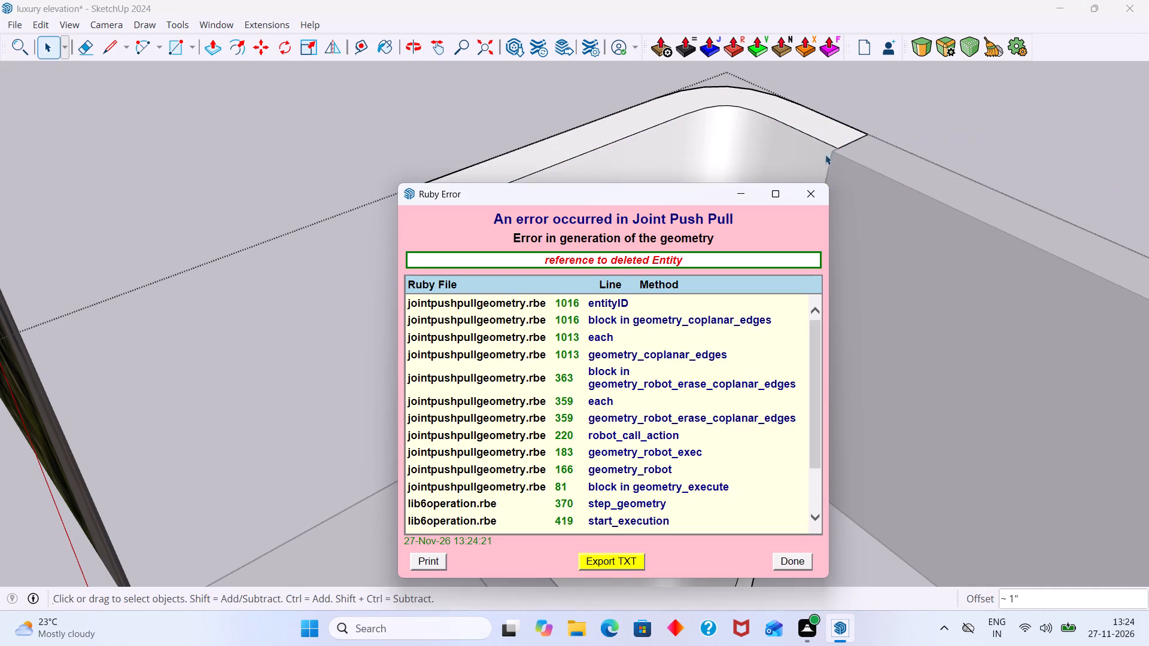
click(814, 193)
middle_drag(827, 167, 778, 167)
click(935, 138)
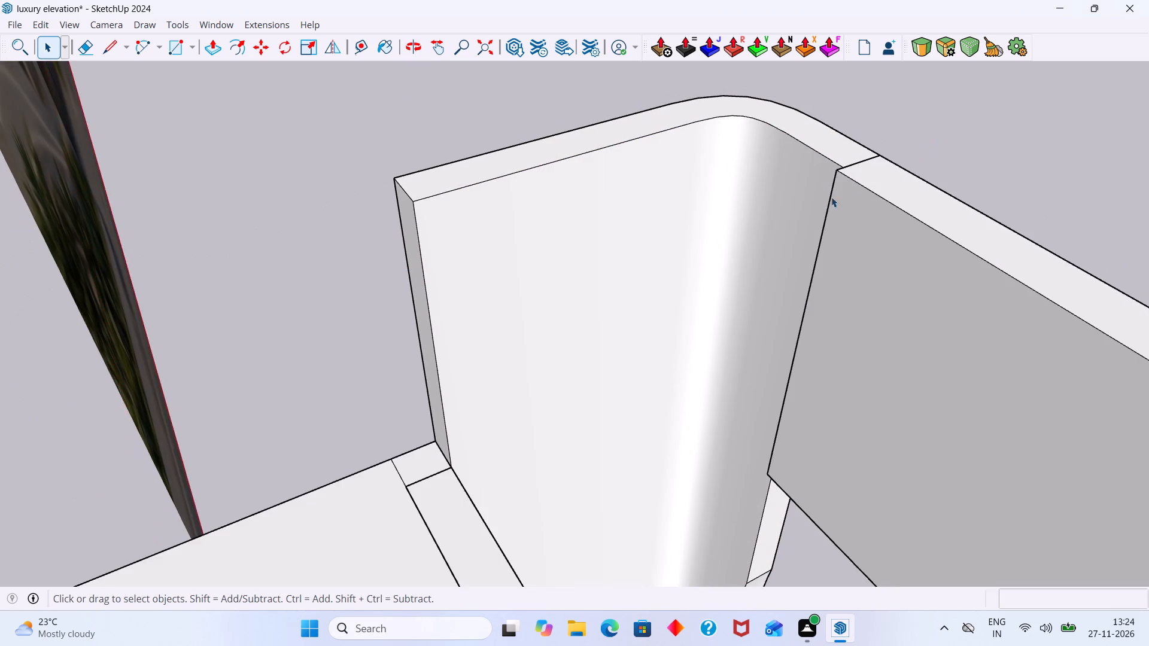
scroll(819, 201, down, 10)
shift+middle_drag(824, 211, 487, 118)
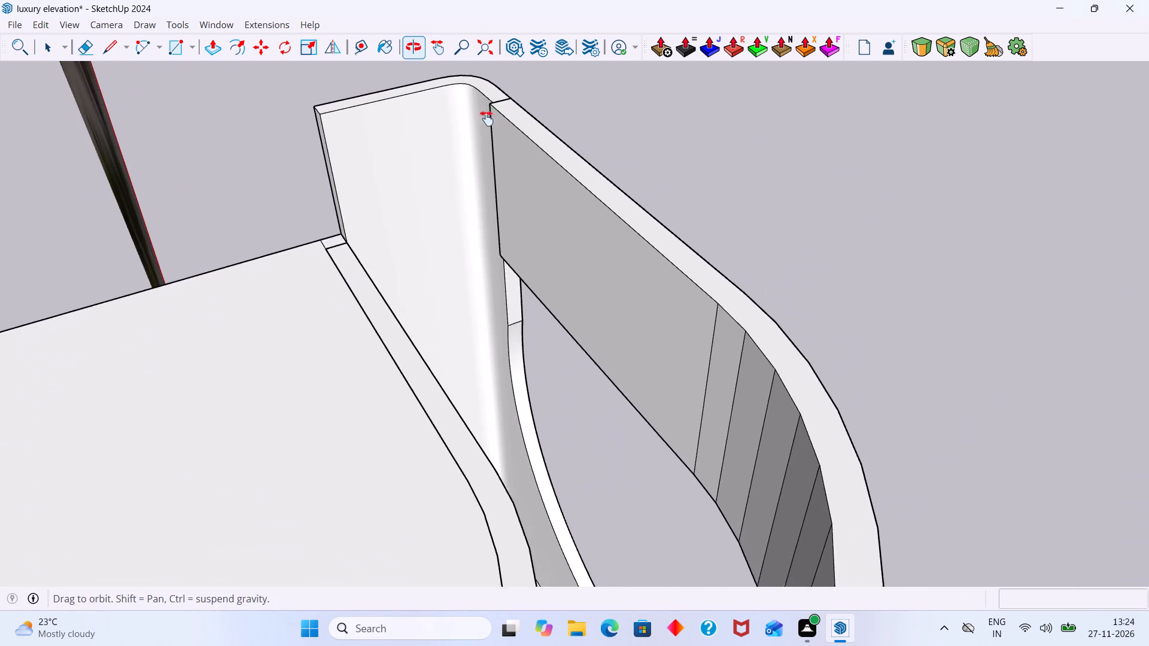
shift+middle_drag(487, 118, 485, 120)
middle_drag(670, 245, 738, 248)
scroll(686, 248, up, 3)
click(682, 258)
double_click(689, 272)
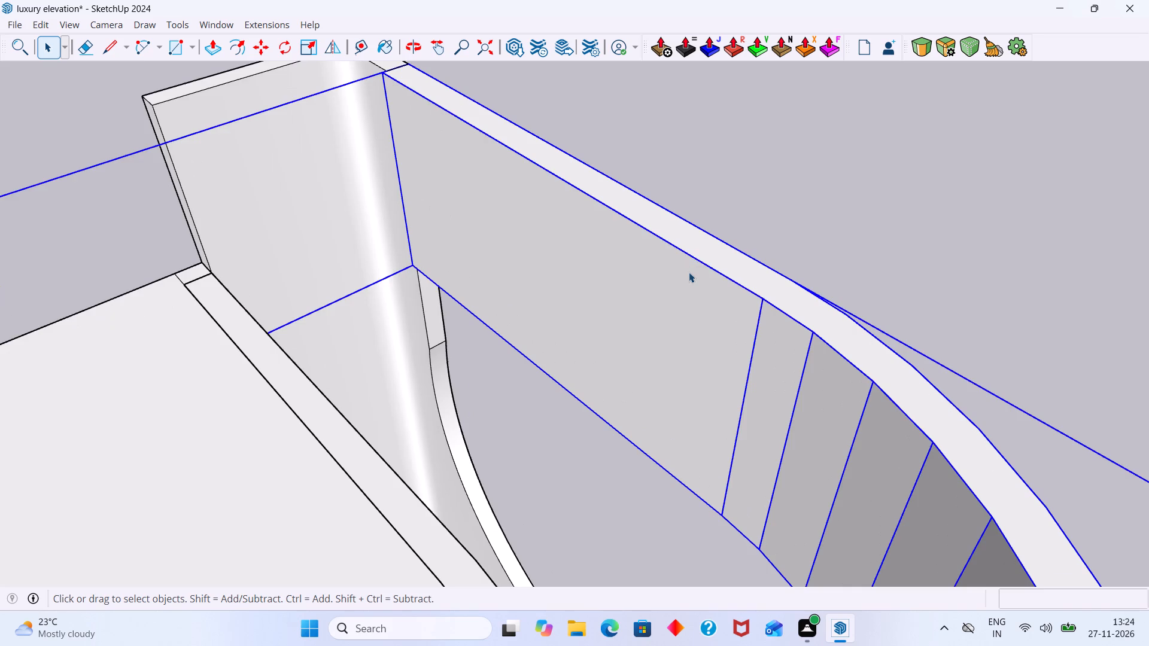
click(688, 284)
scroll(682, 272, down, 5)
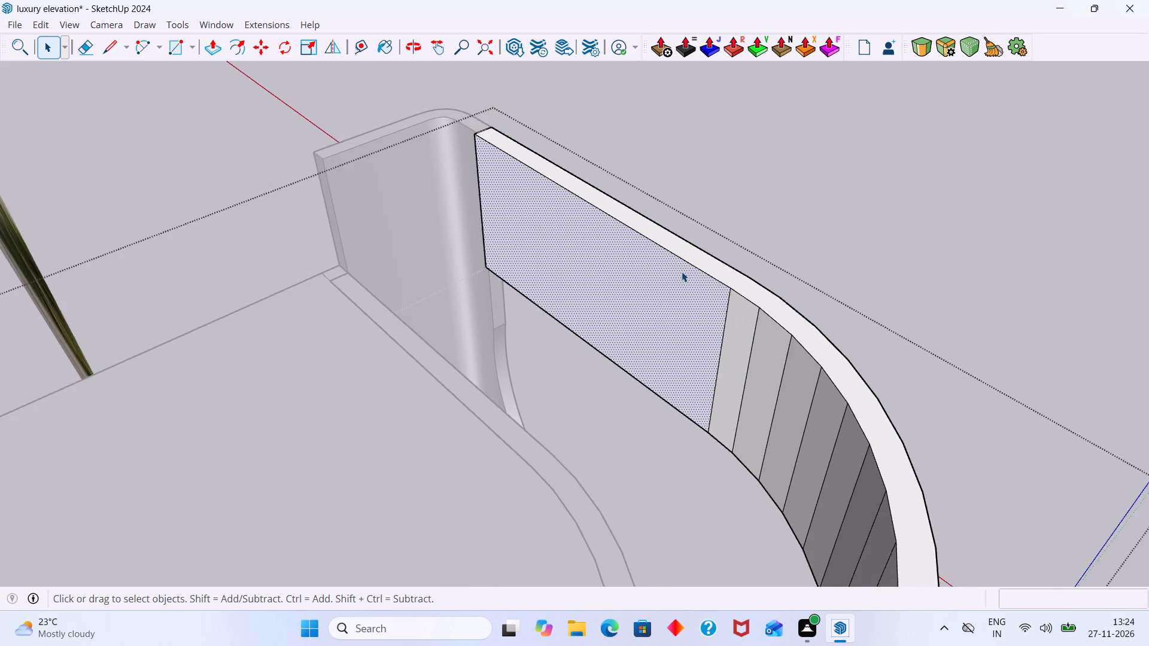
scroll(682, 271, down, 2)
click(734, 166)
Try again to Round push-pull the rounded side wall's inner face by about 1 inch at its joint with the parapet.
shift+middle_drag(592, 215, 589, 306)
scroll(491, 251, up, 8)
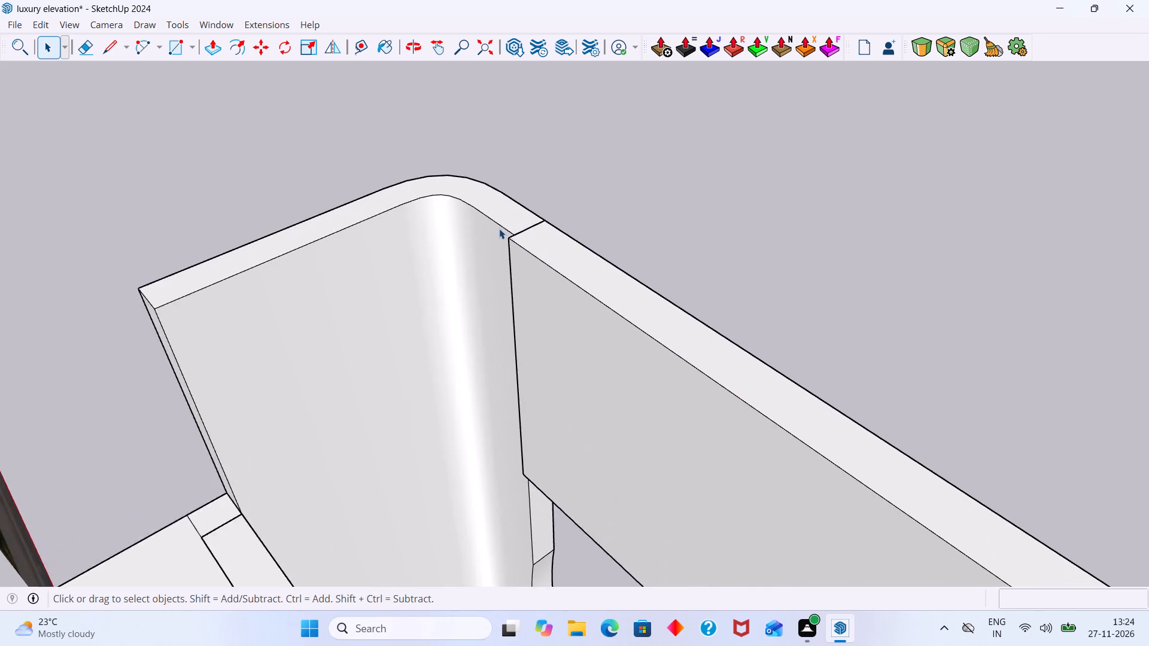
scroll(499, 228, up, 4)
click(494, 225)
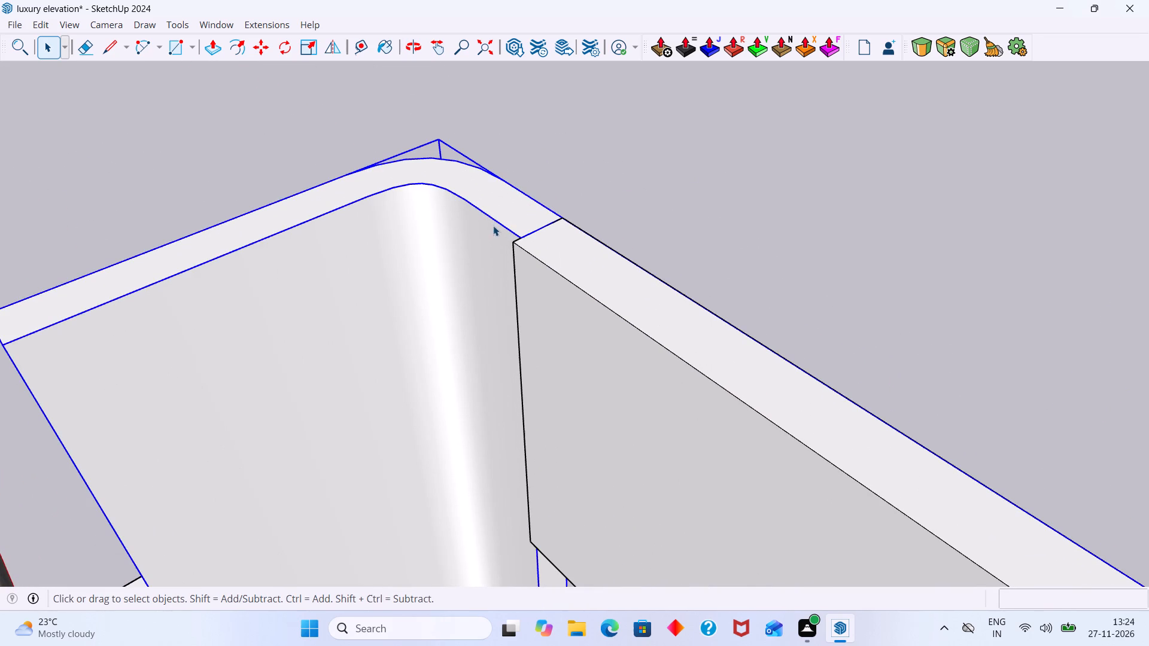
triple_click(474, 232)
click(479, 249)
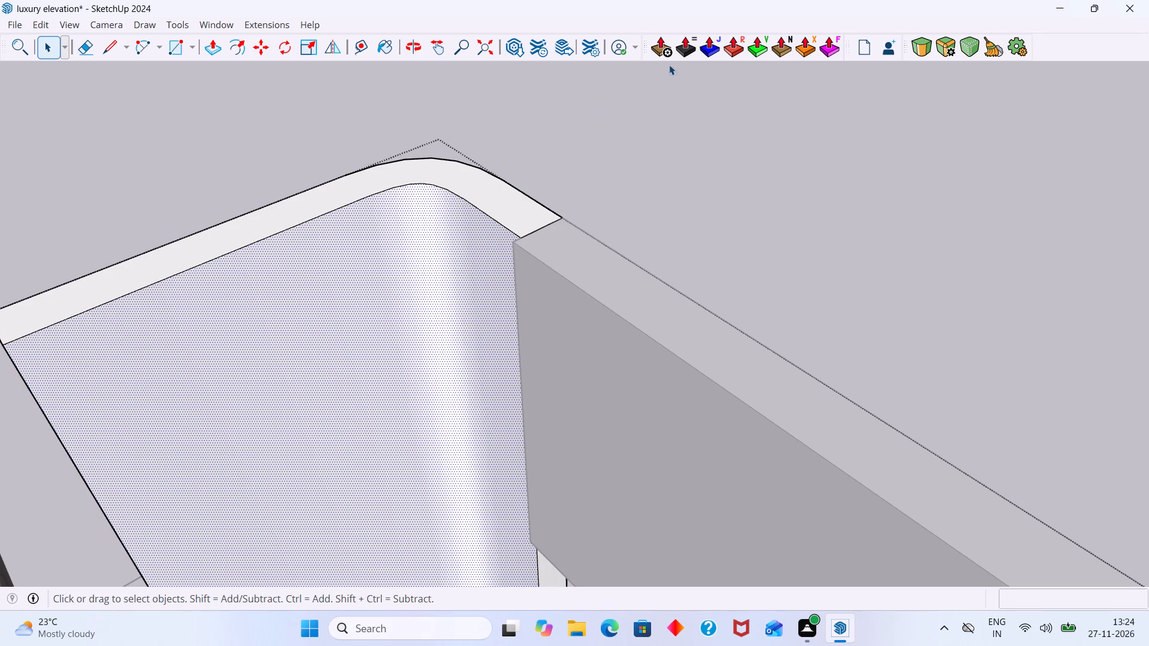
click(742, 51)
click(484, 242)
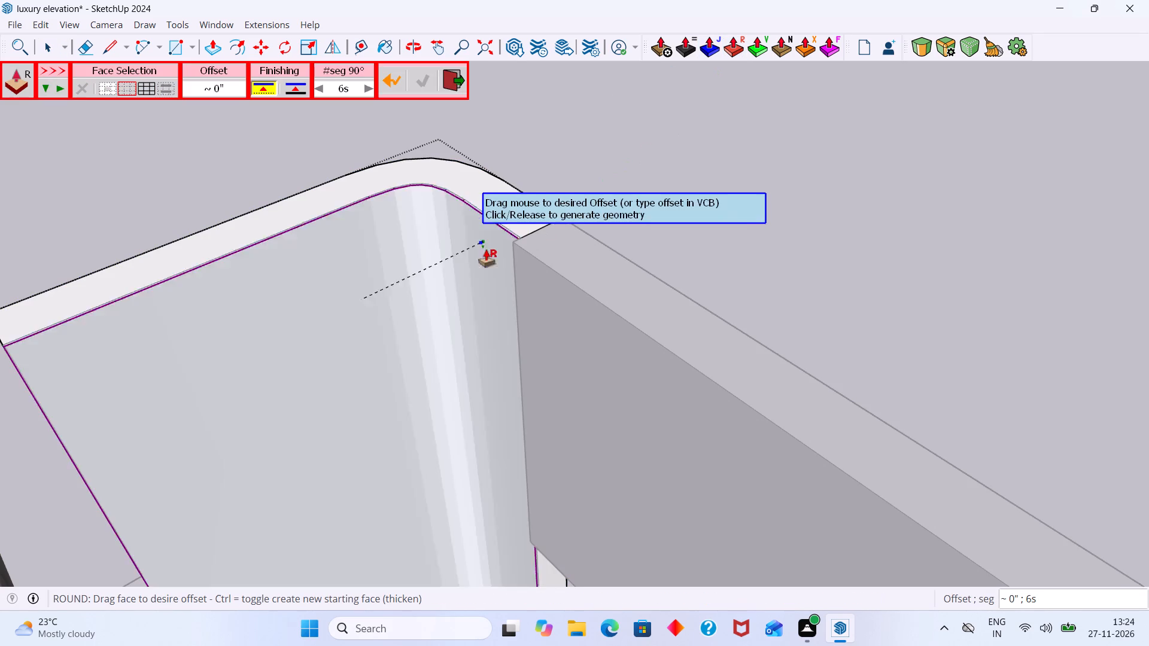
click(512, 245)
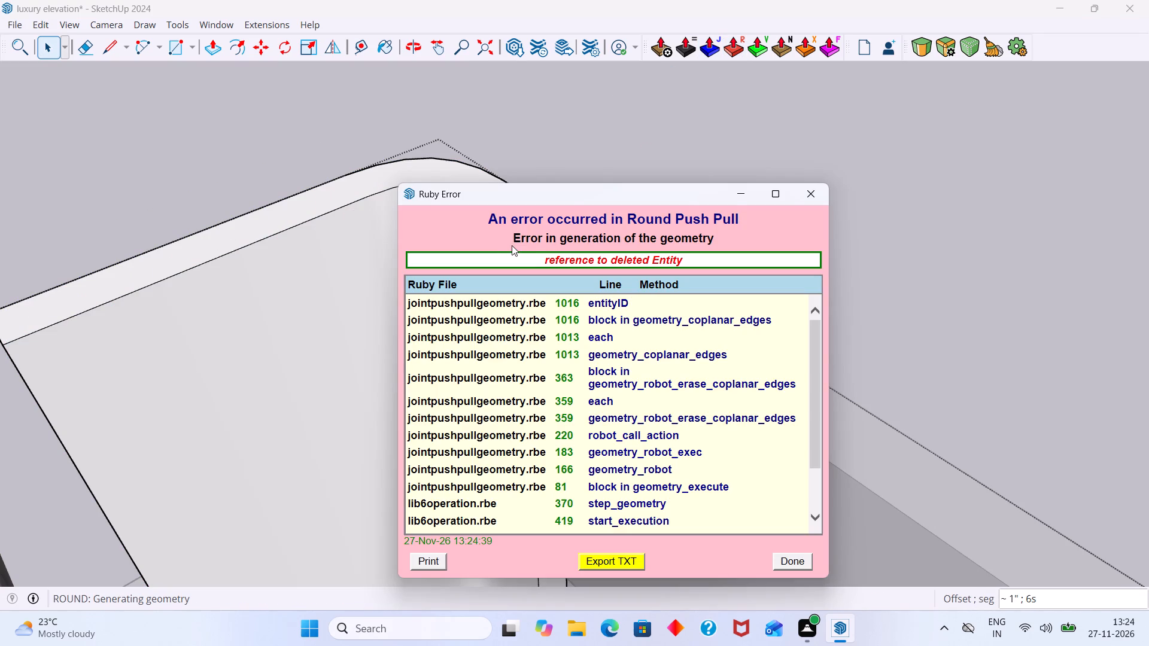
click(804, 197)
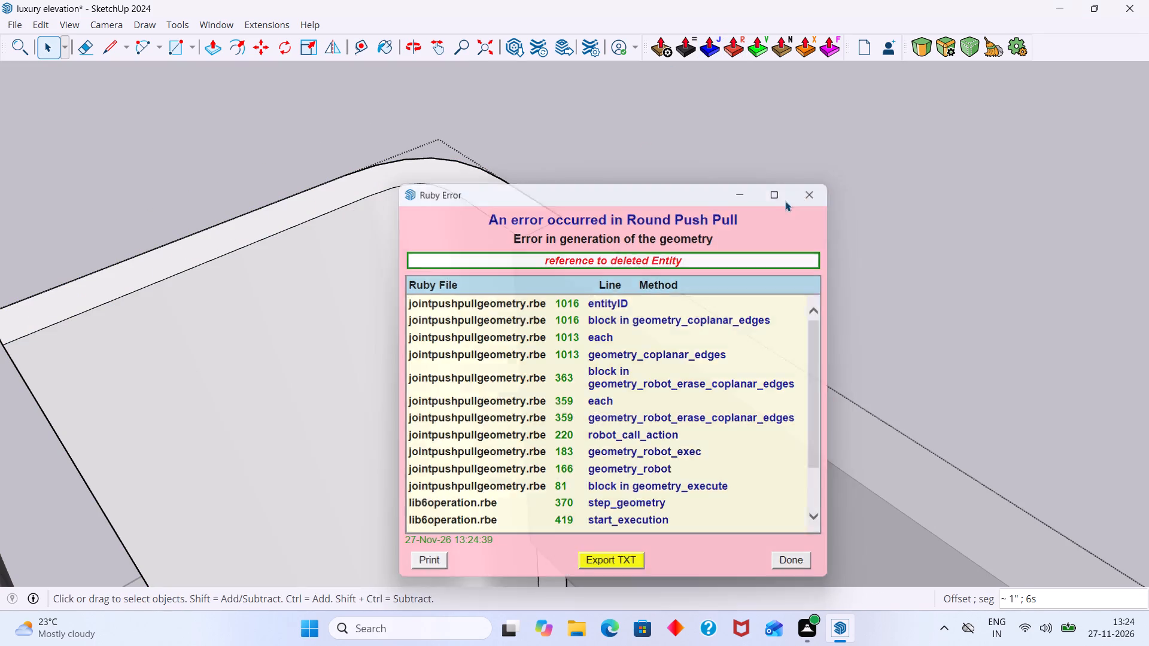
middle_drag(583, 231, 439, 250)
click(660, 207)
Examine from several angles the parapet's joint with the side wall and the gap between the parapet and the roof slab edge.
scroll(567, 228, down, 7)
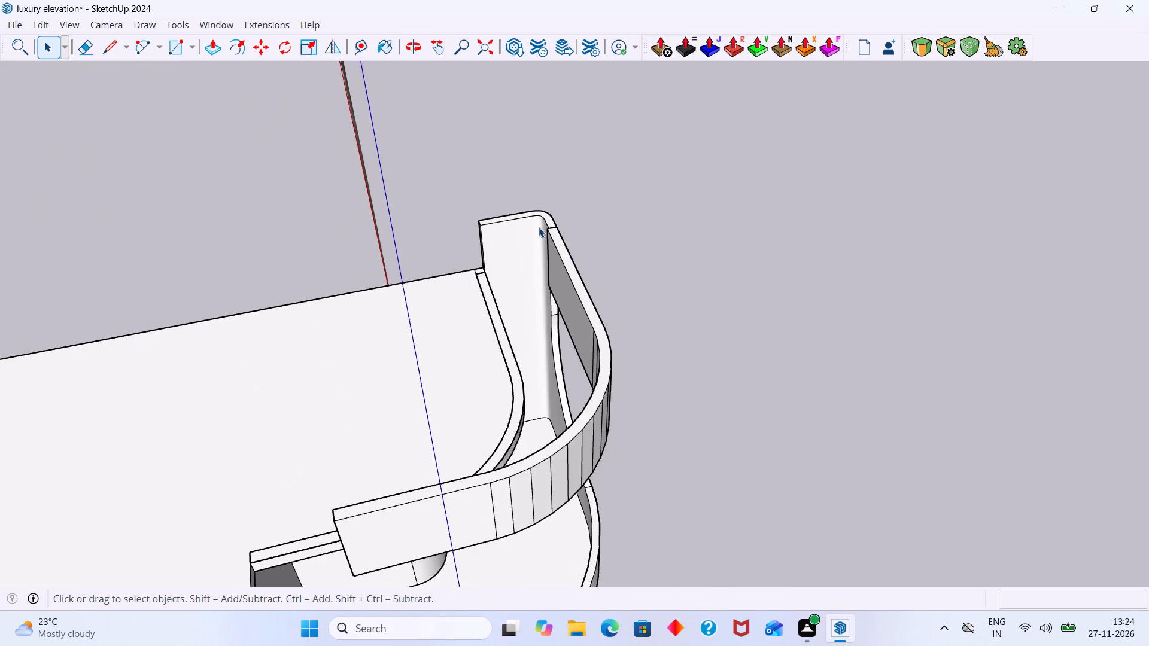
scroll(558, 228, up, 12)
scroll(551, 229, down, 7)
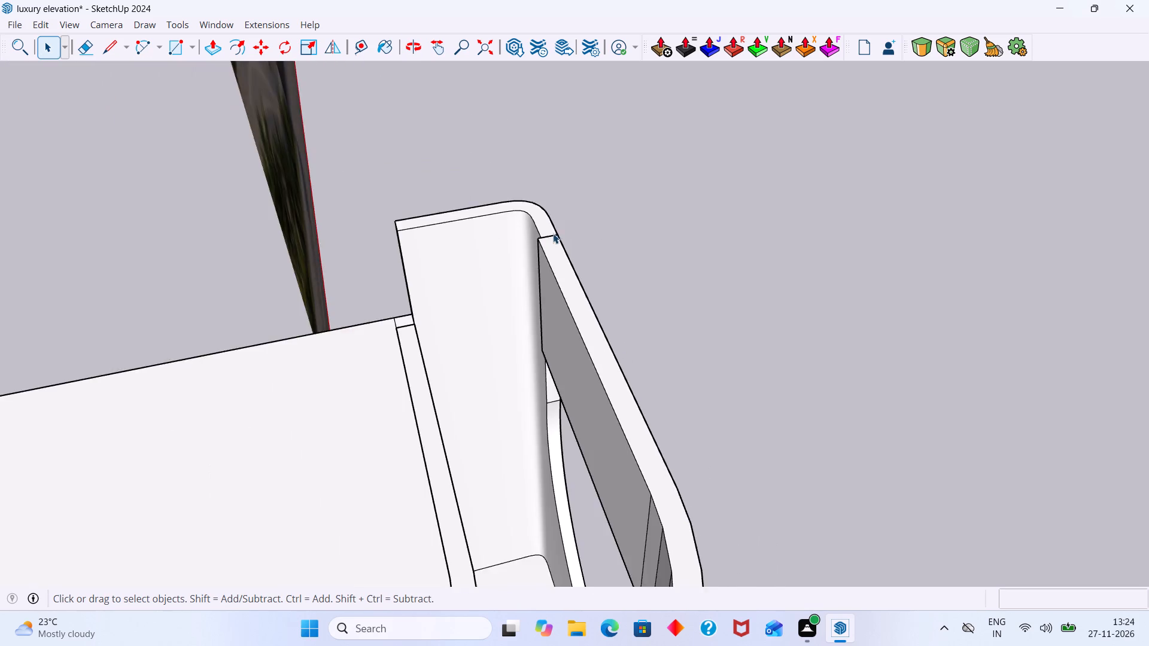
middle_drag(556, 233, 597, 227)
scroll(577, 230, up, 2)
click(479, 230)
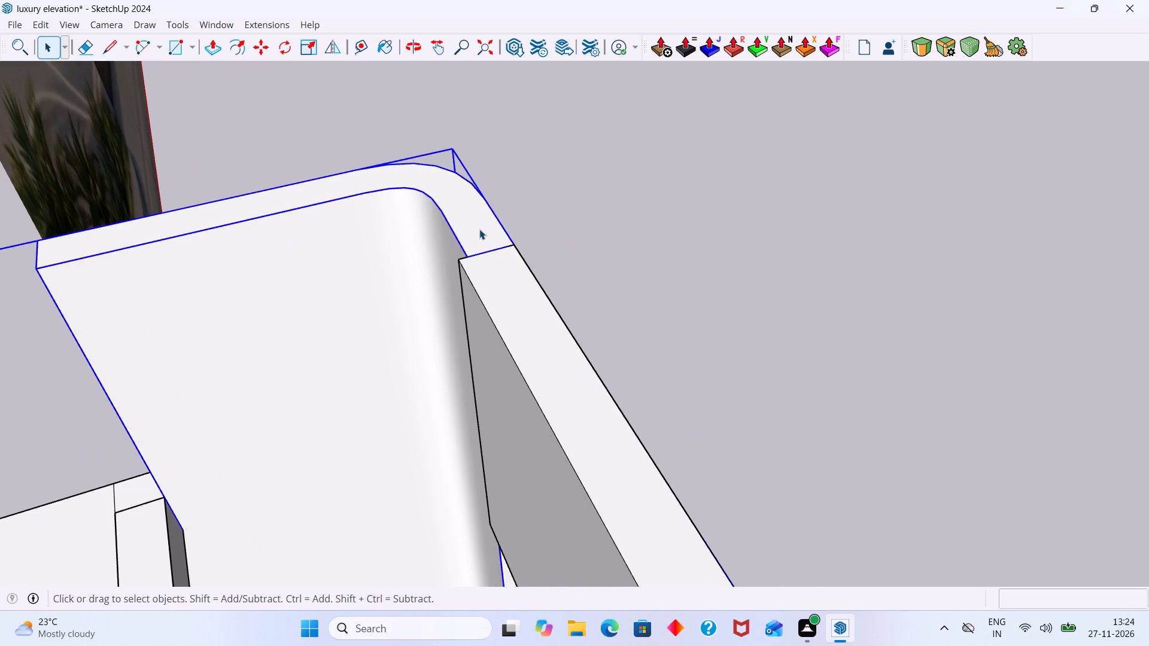
scroll(555, 200, down, 7)
middle_drag(625, 251, 373, 182)
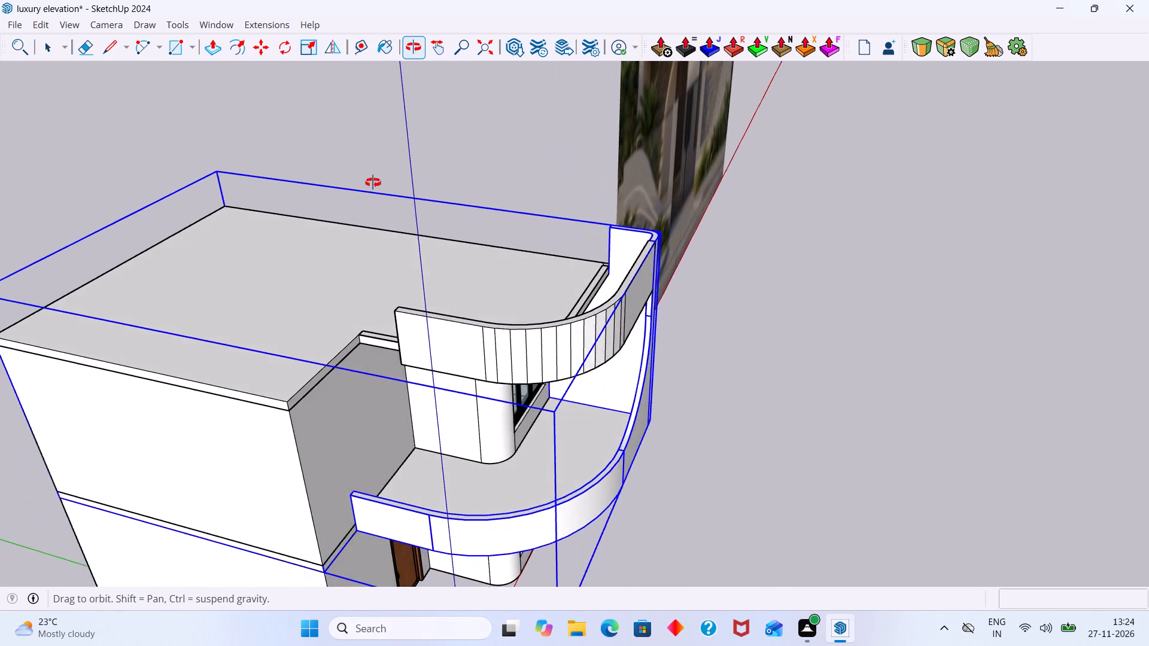
middle_drag(373, 182, 371, 182)
click(832, 341)
scroll(463, 351, up, 2)
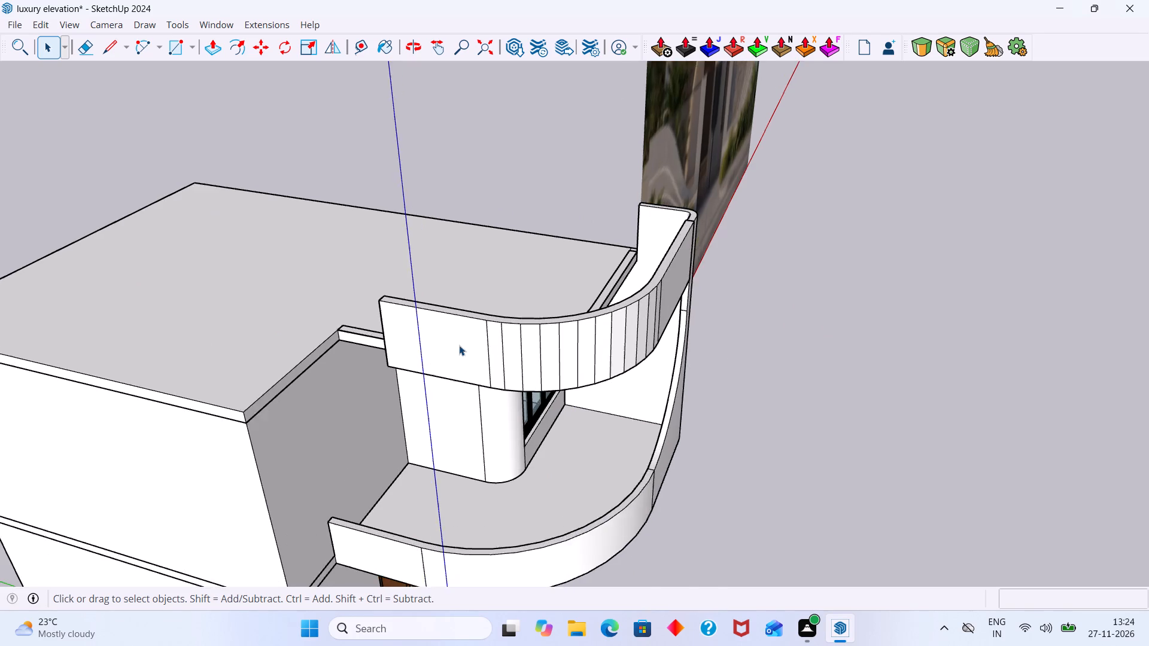
scroll(459, 345, up, 5)
middle_drag(453, 347, 336, 369)
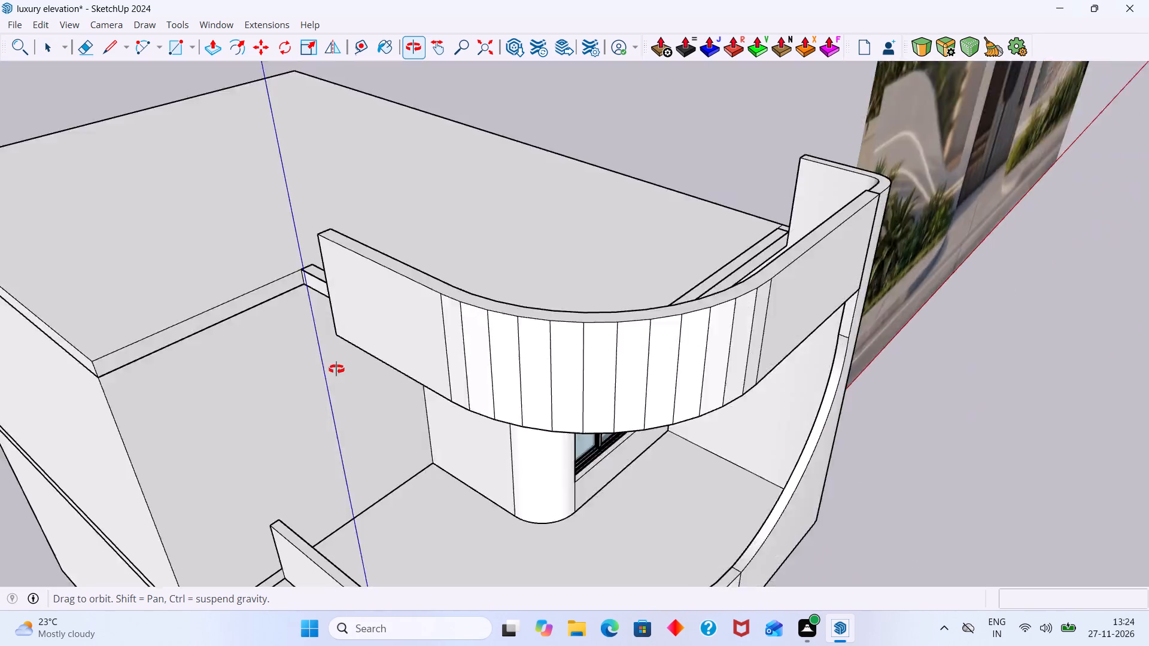
middle_drag(336, 369, 646, 517)
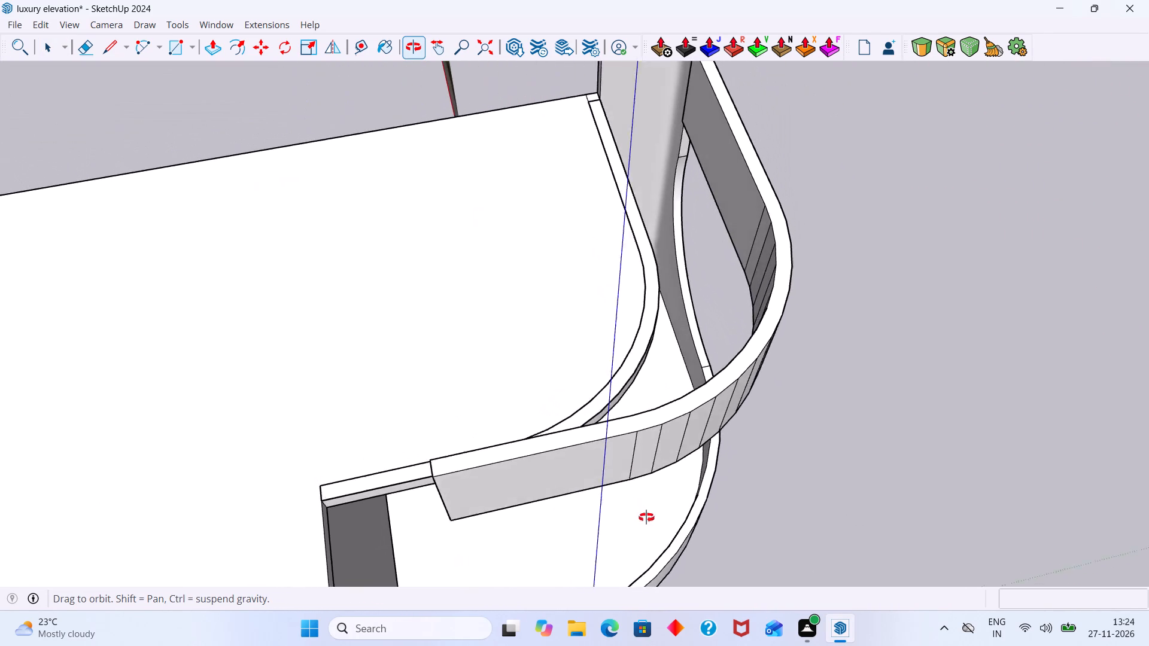
middle_drag(646, 517, 220, 434)
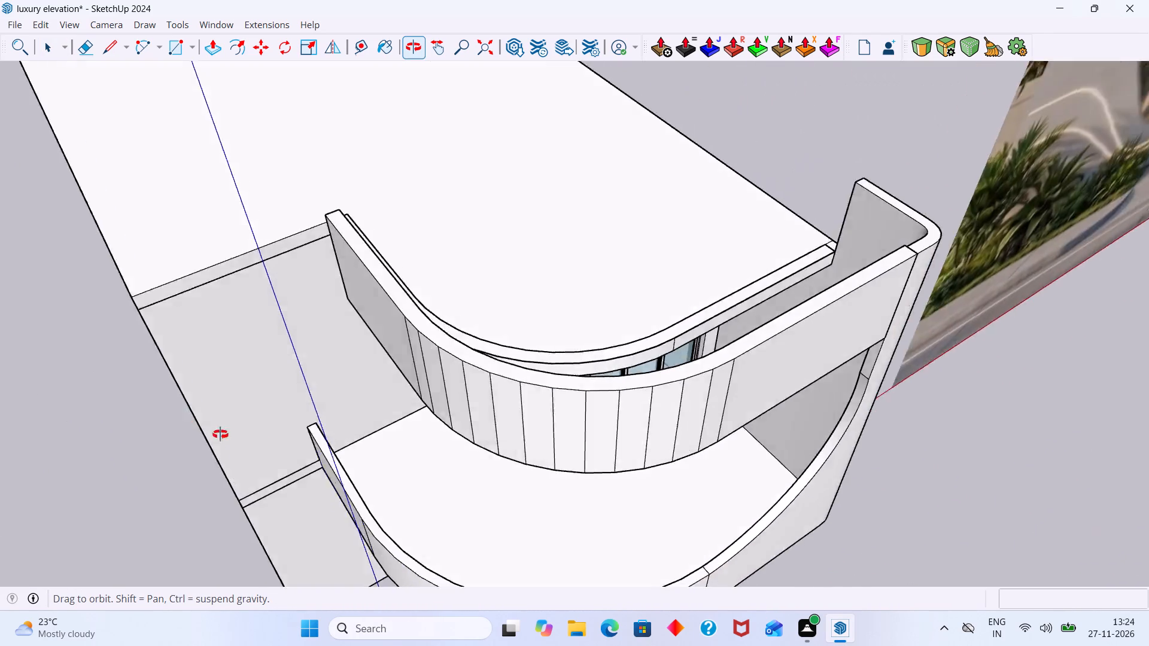
middle_drag(220, 434, 77, 399)
scroll(456, 283, up, 9)
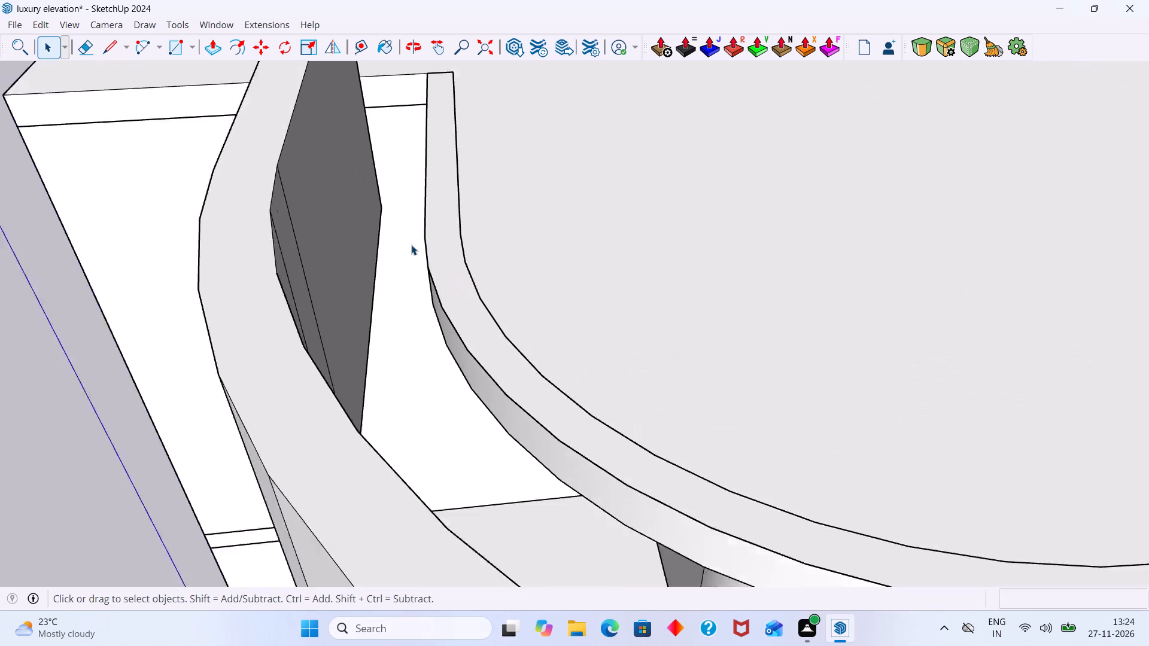
scroll(411, 245, up, 2)
scroll(469, 315, down, 17)
middle_drag(515, 375, 510, 251)
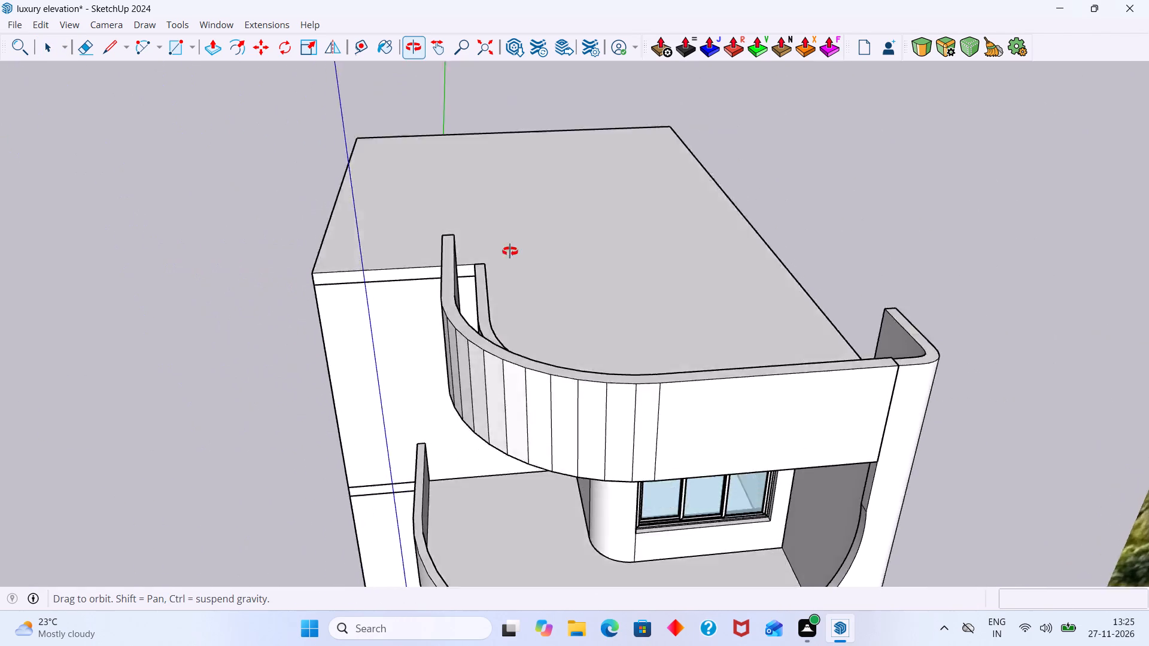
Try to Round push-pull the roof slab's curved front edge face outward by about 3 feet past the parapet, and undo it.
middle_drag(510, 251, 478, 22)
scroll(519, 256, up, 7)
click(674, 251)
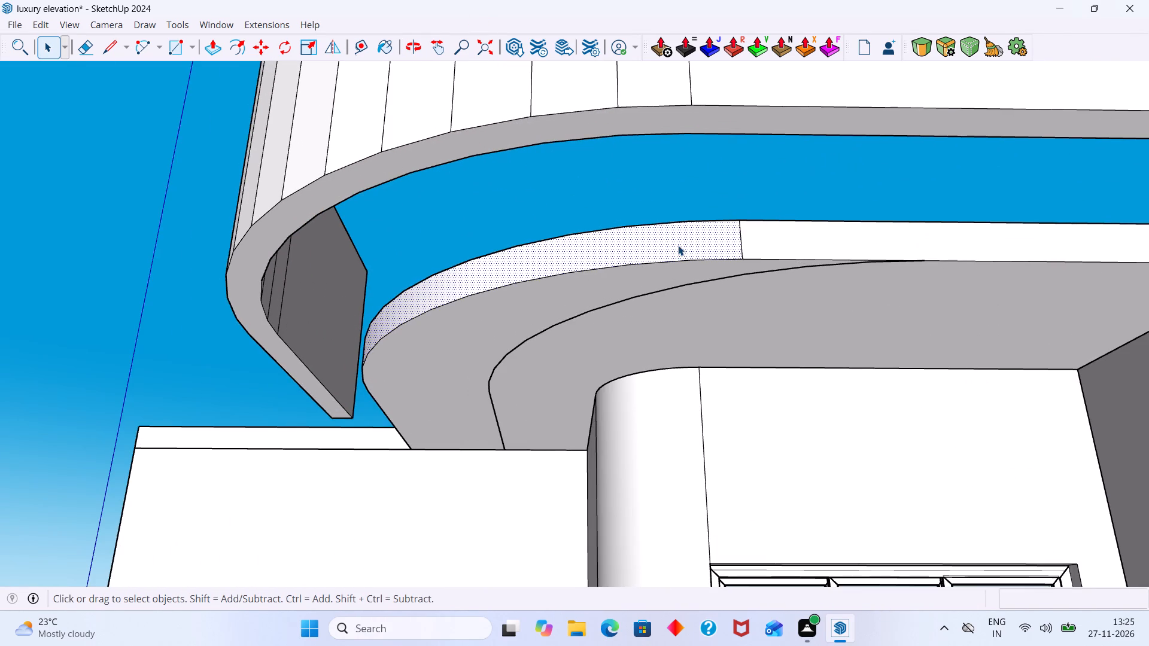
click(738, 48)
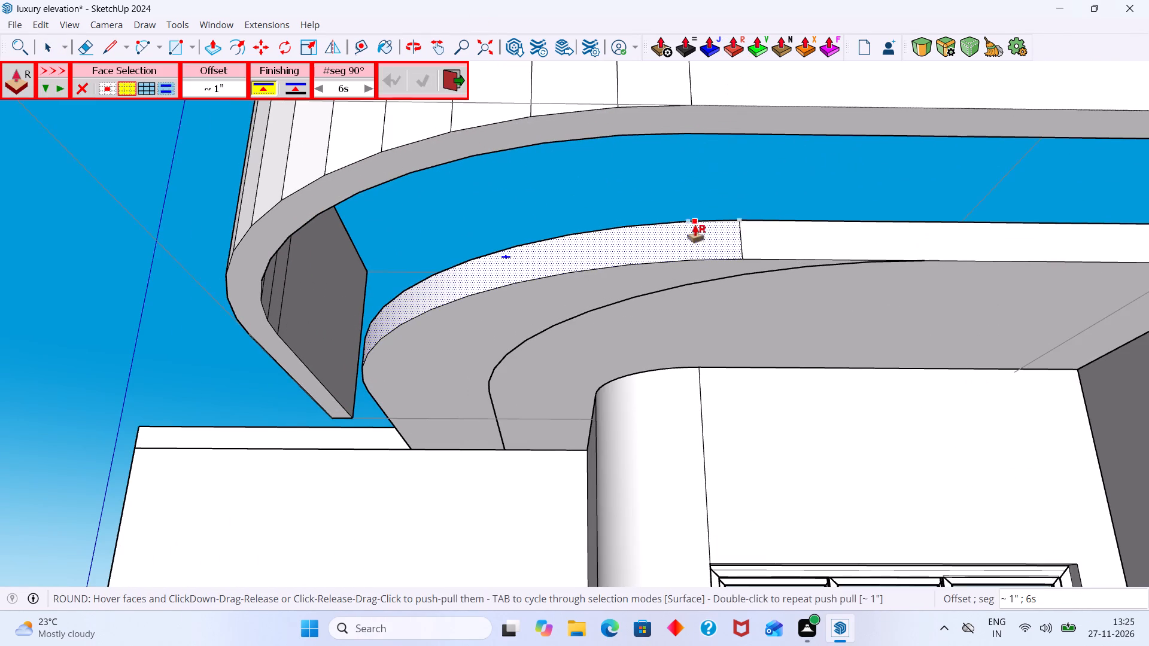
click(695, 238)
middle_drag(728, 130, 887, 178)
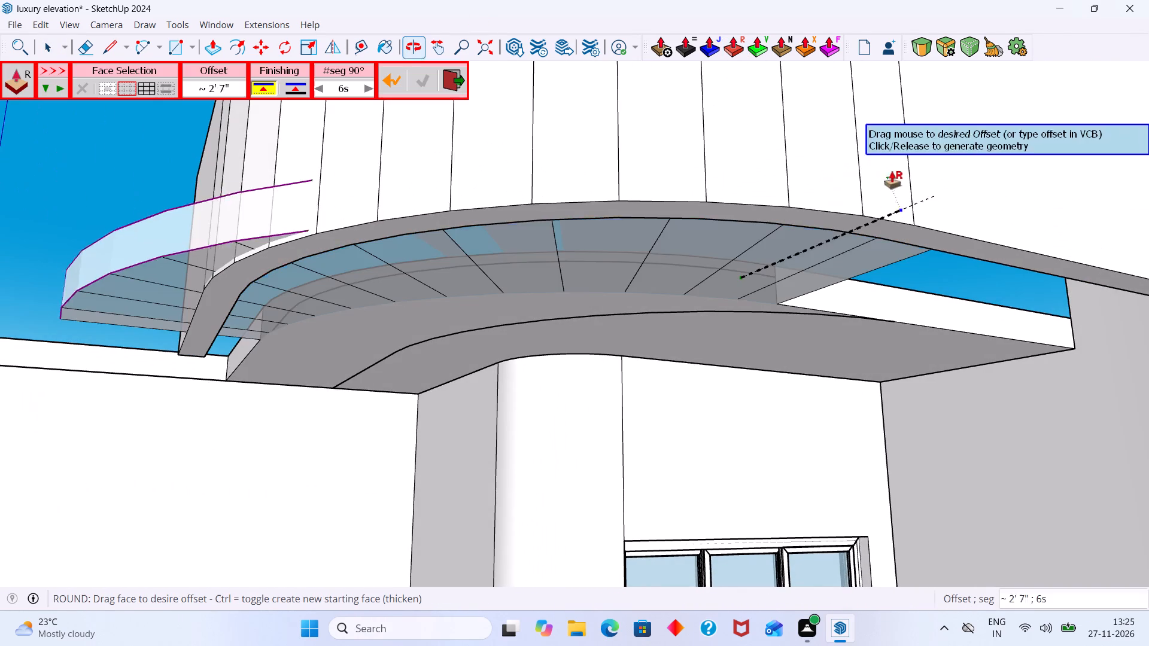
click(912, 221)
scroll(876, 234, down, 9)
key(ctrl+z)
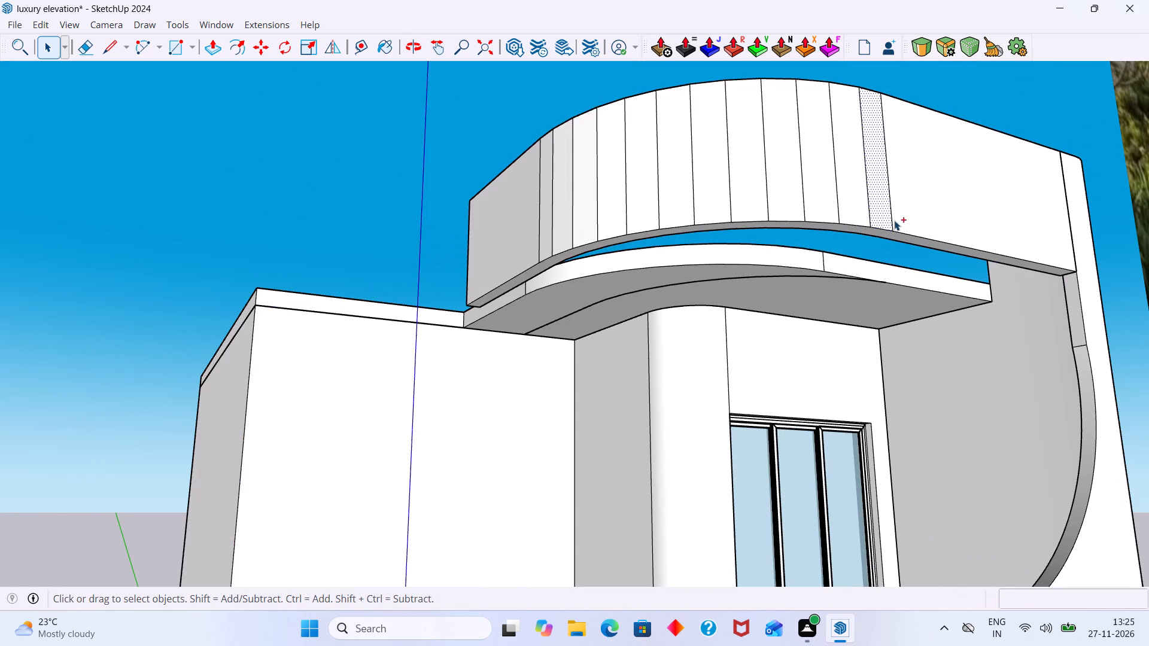
Examine the gap between the curved parapet and the roof slab's edge from above, the side and the front.
middle_drag(838, 251, 752, 523)
scroll(761, 461, down, 1)
shift+middle_drag(757, 453, 730, 431)
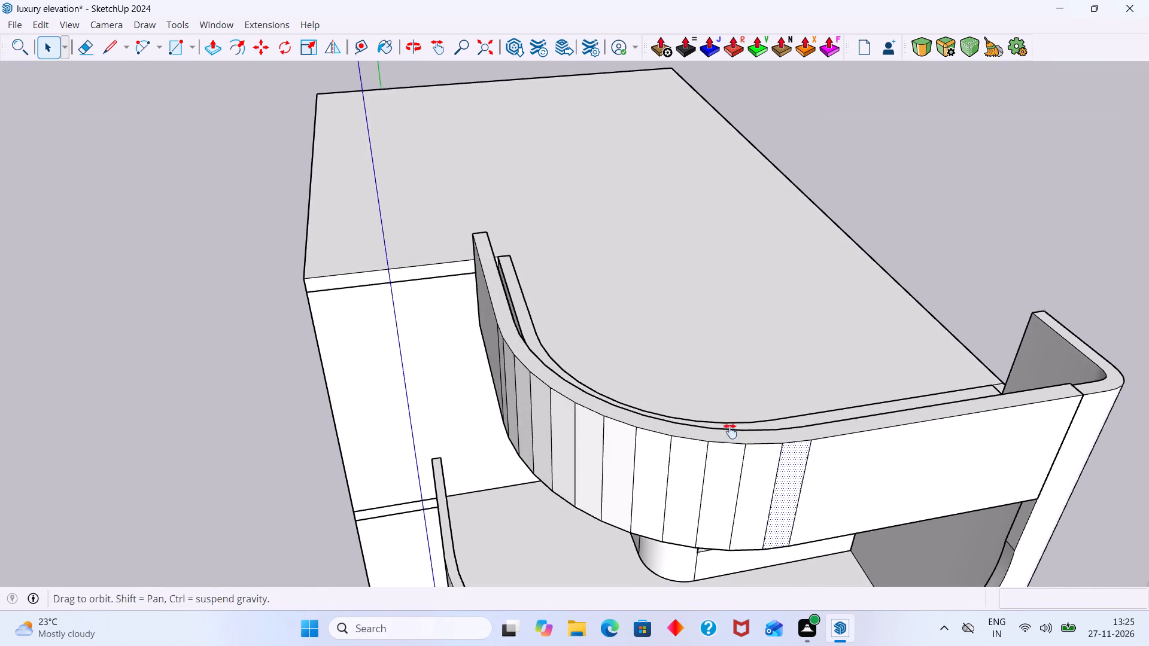
shift+middle_drag(730, 431, 589, 352)
middle_drag(563, 367, 543, 420)
scroll(461, 313, up, 2)
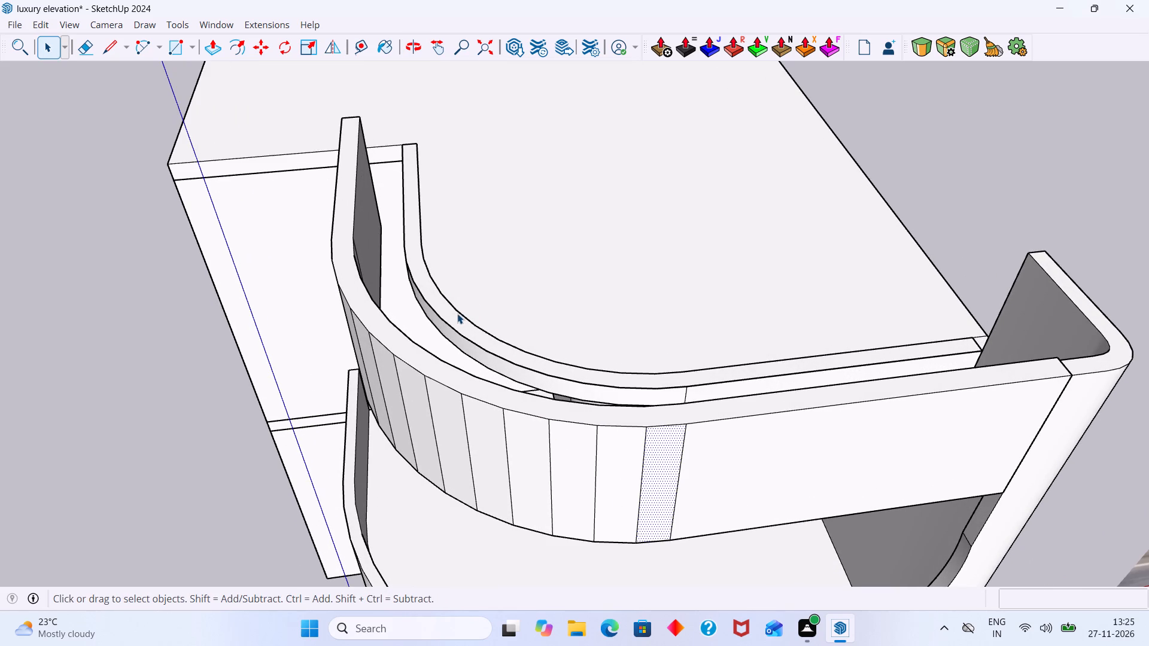
scroll(461, 313, up, 2)
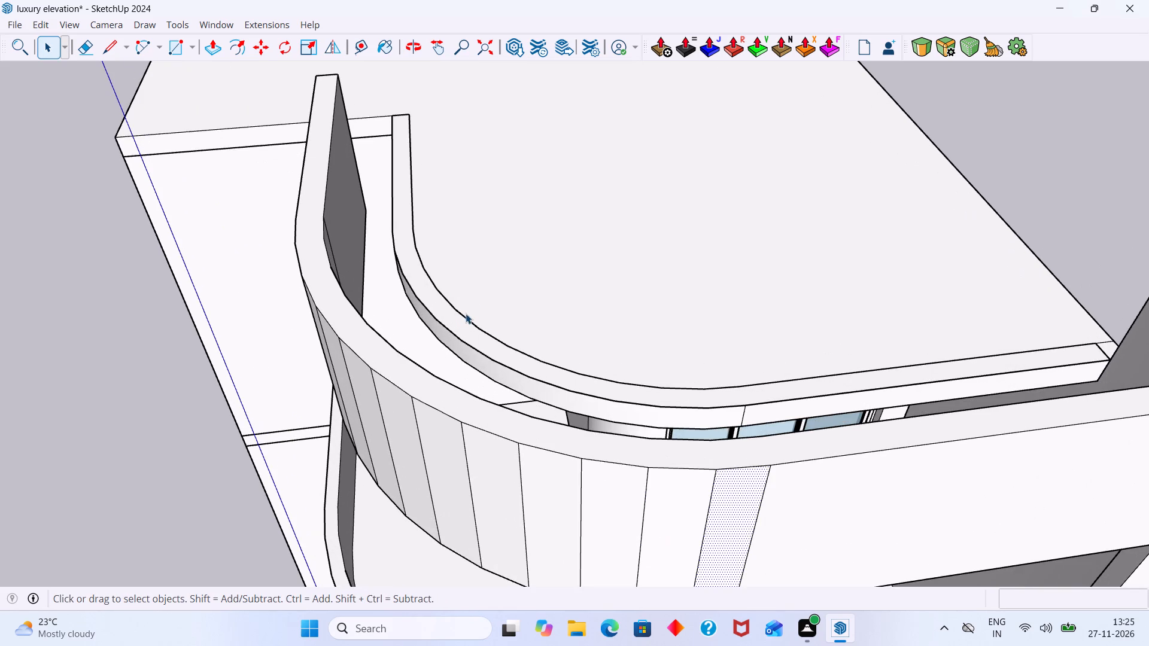
scroll(469, 316, down, 3)
scroll(520, 334, down, 2)
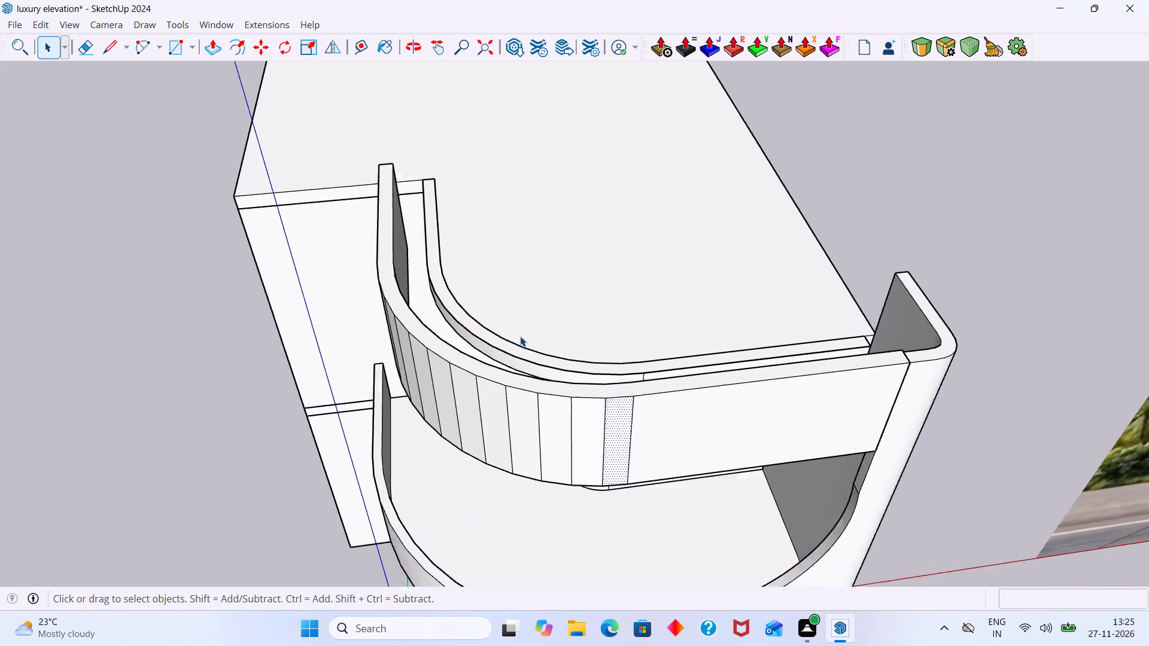
scroll(520, 336, down, 5)
middle_drag(659, 383, 741, 429)
scroll(583, 413, up, 1)
scroll(615, 385, down, 5)
middle_drag(631, 404, 231, 194)
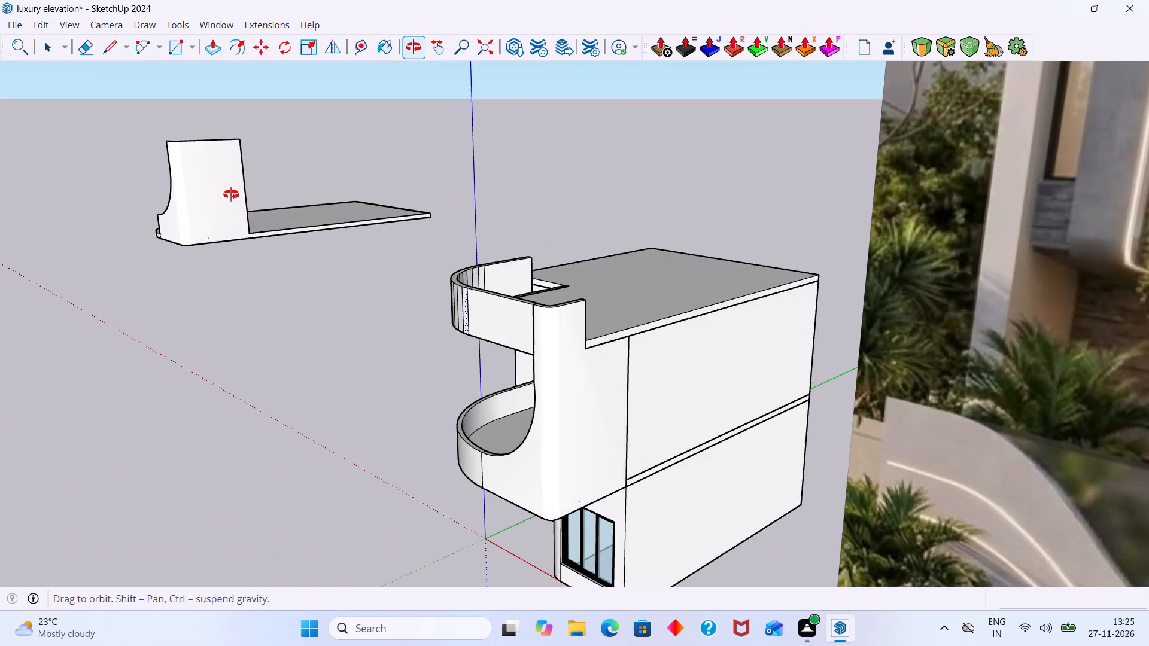
middle_drag(231, 194, 863, 334)
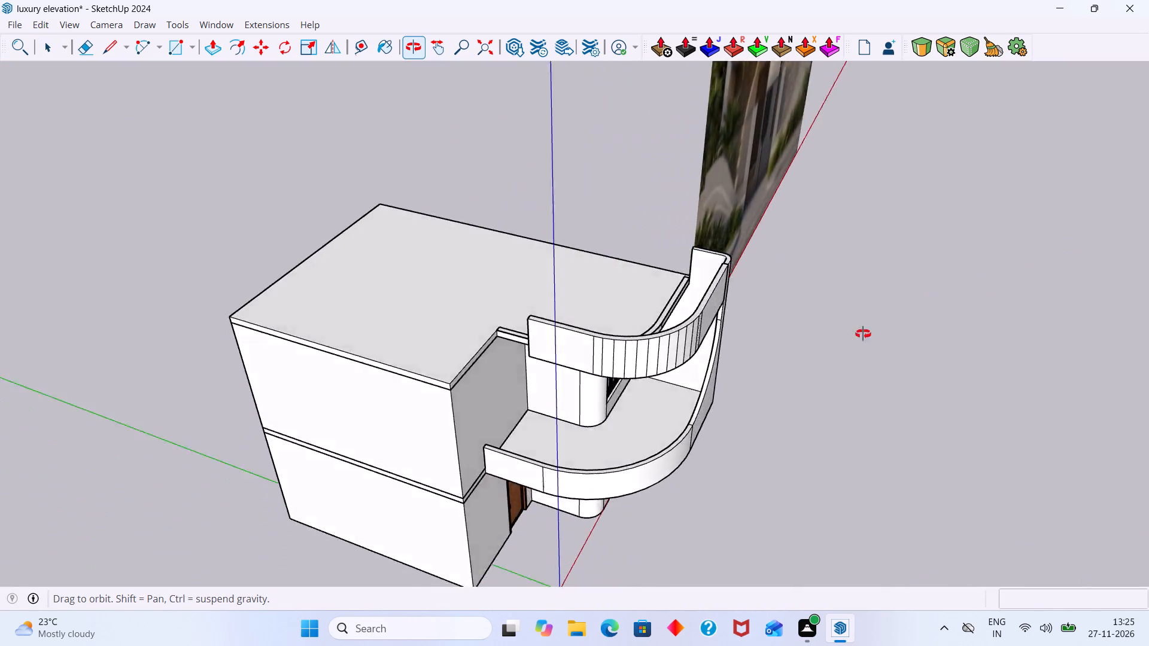
middle_drag(863, 334, 561, 389)
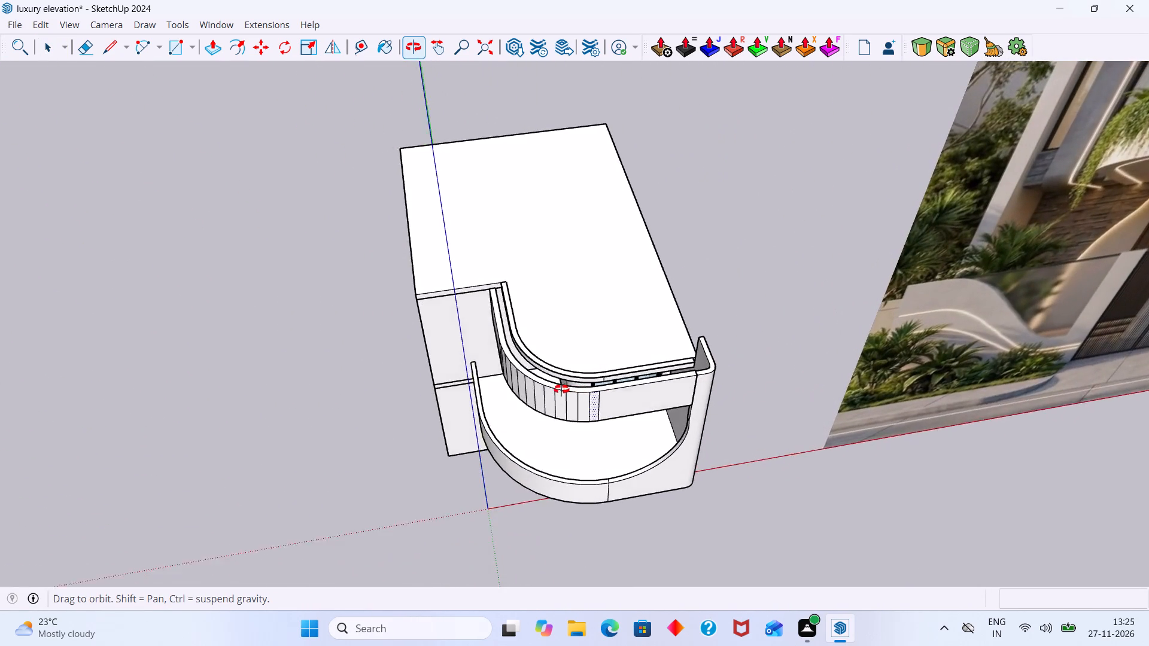
middle_drag(561, 389, 543, 398)
scroll(633, 386, up, 4)
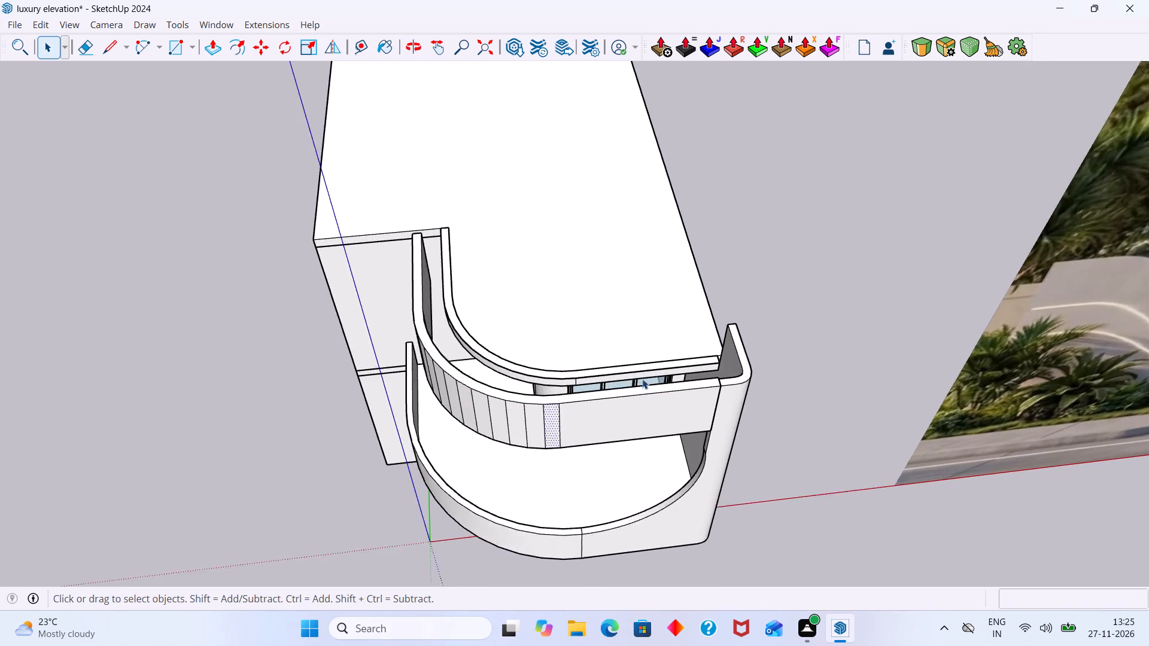
scroll(642, 379, up, 3)
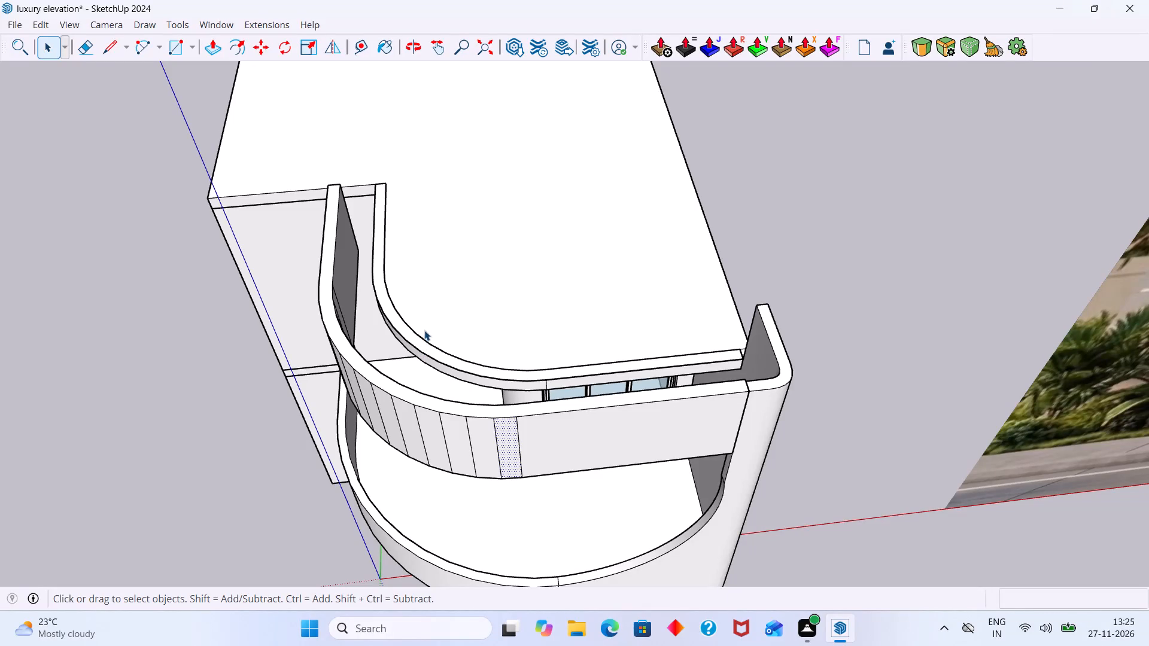
click(424, 330)
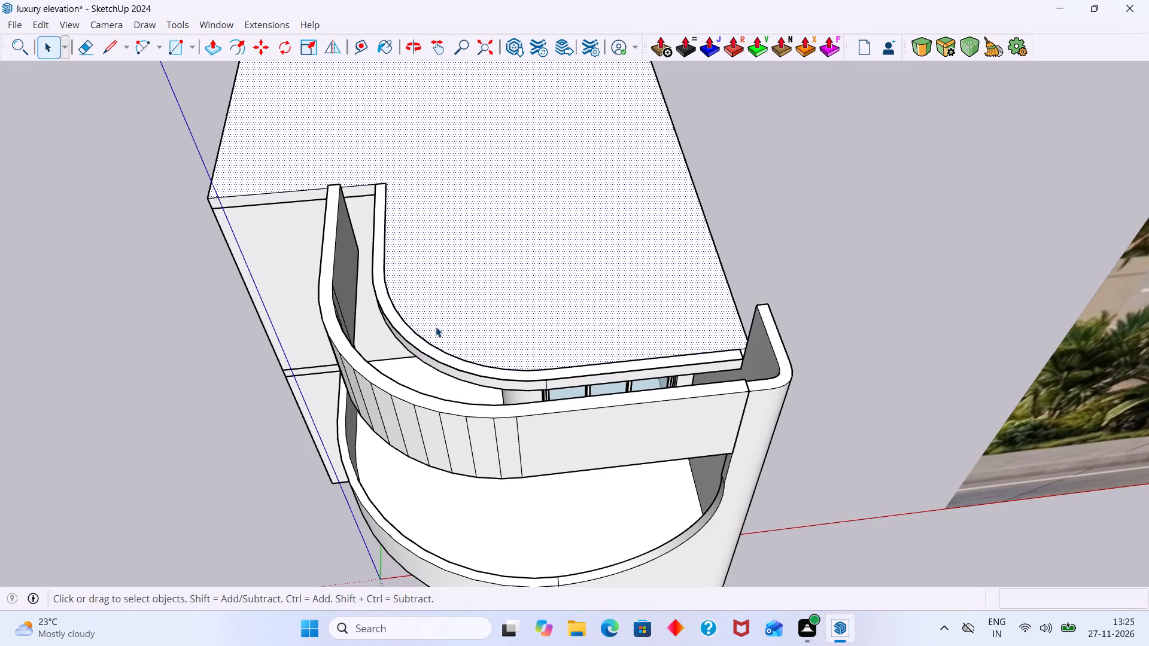
click(425, 339)
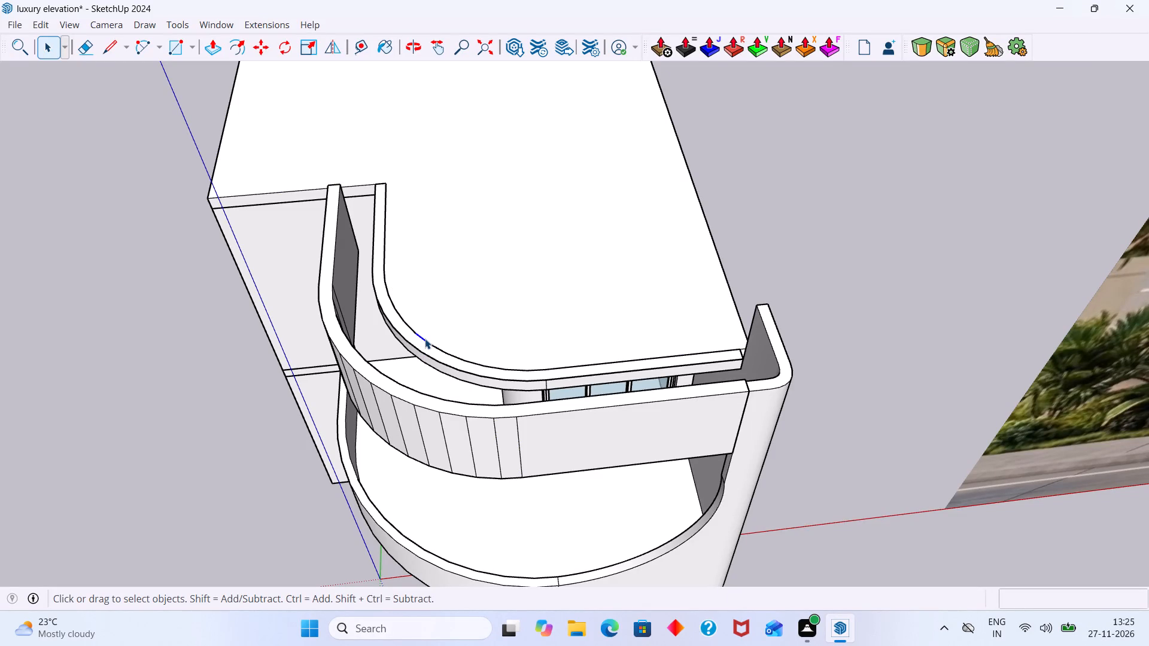
click(804, 230)
Compare the upper parapet and roof of the house with the reference image from a front view.
scroll(423, 322, down, 11)
middle_drag(451, 356, 557, 252)
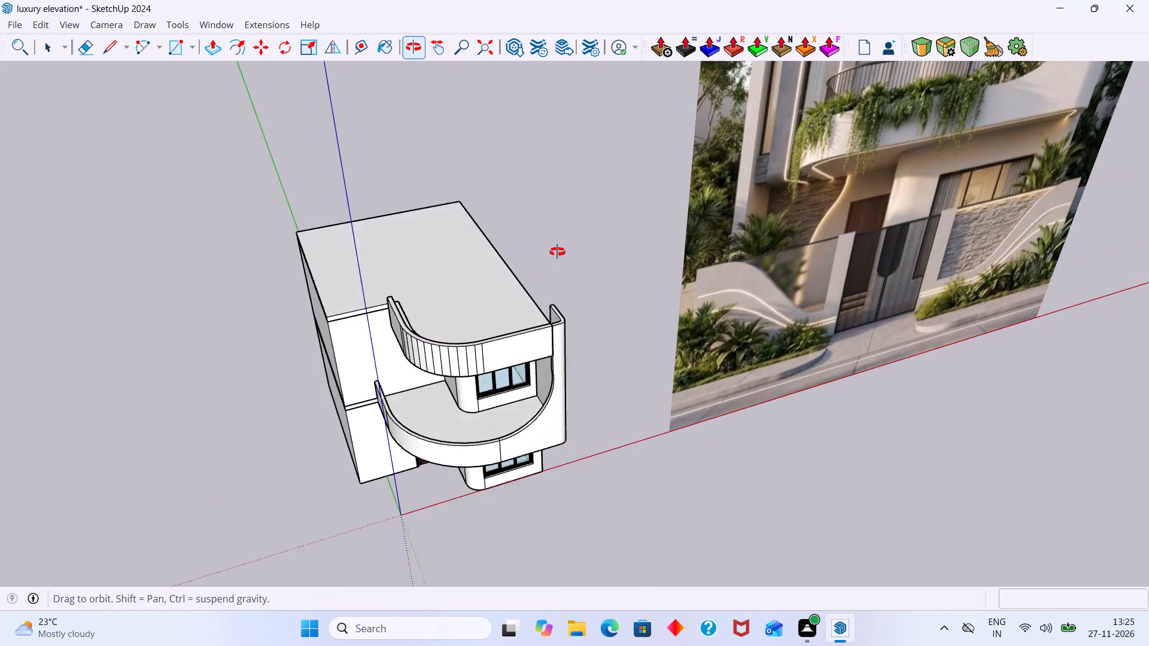
middle_drag(557, 252, 538, 68)
scroll(539, 258, down, 2)
middle_drag(515, 315, 513, 307)
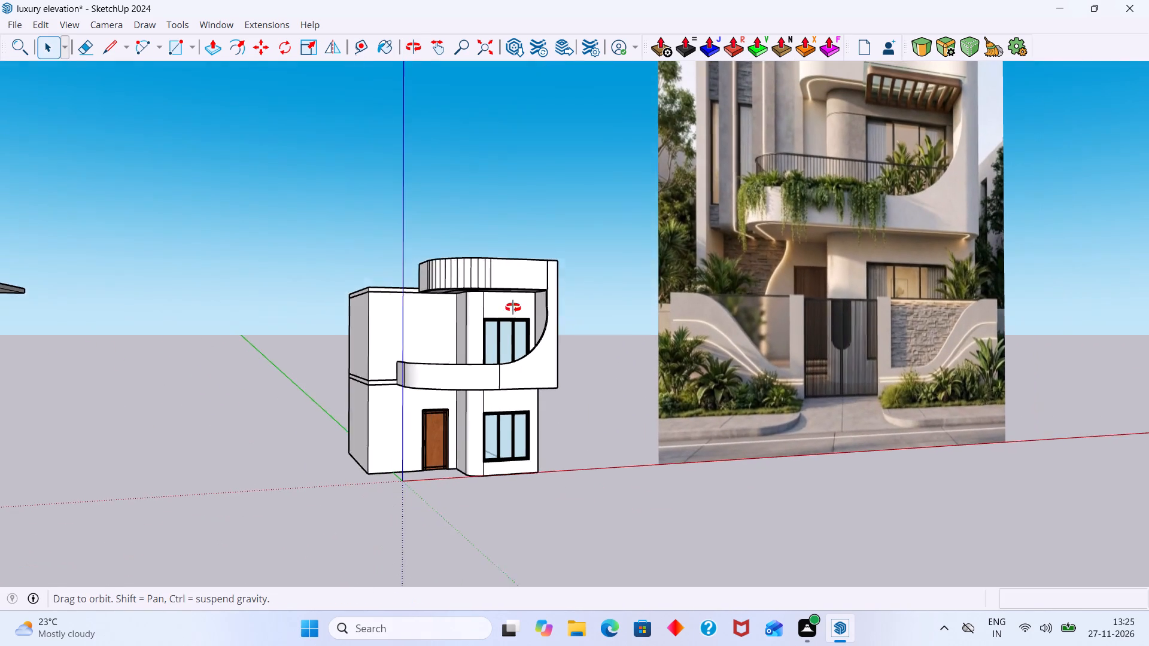
middle_drag(513, 307, 465, 312)
scroll(476, 316, down, 6)
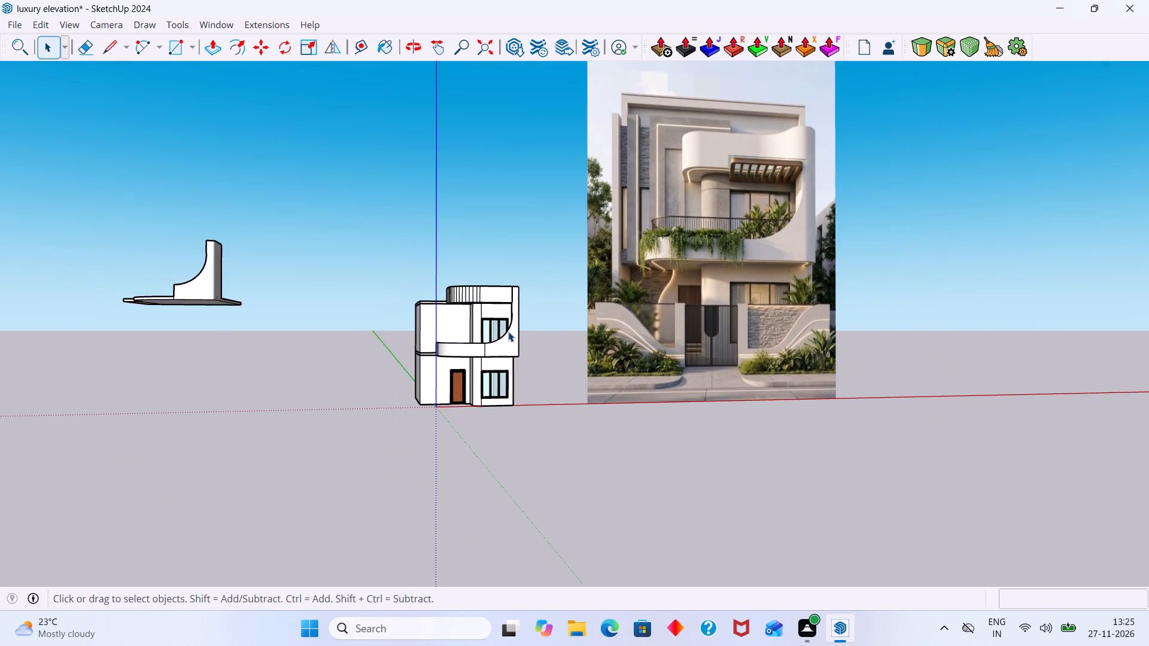
middle_drag(510, 337, 515, 367)
Push-pull the end face of the parapet's straight section back to meet the roof slab's front edge on the main block.
scroll(475, 315, up, 14)
middle_drag(397, 284, 1148, 397)
scroll(831, 334, up, 1)
middle_drag(831, 334, 922, 369)
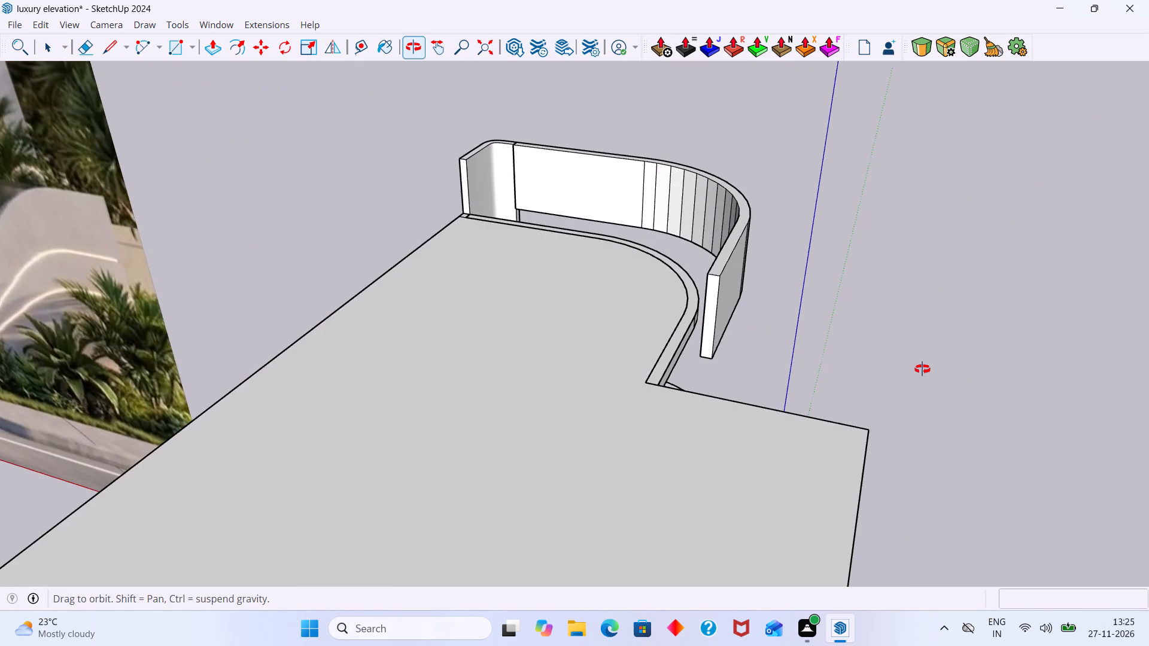
middle_drag(922, 369, 920, 369)
scroll(700, 353, up, 2)
middle_drag(702, 352, 763, 397)
scroll(756, 364, up, 6)
click(707, 308)
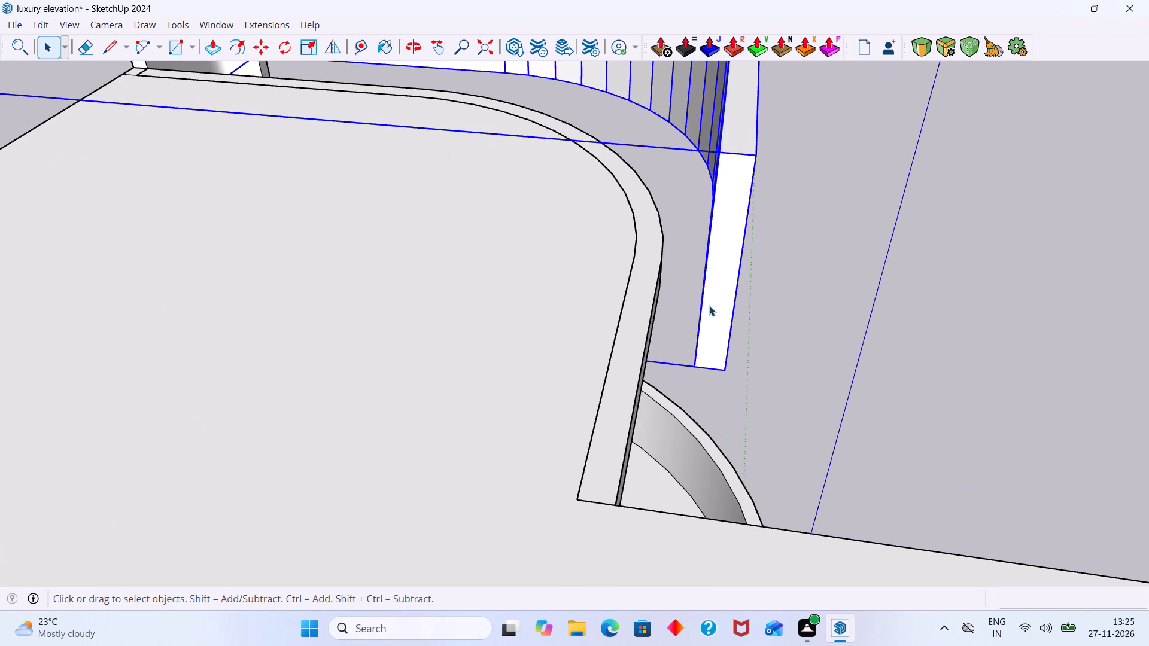
click(712, 305)
triple_click(732, 307)
click(722, 312)
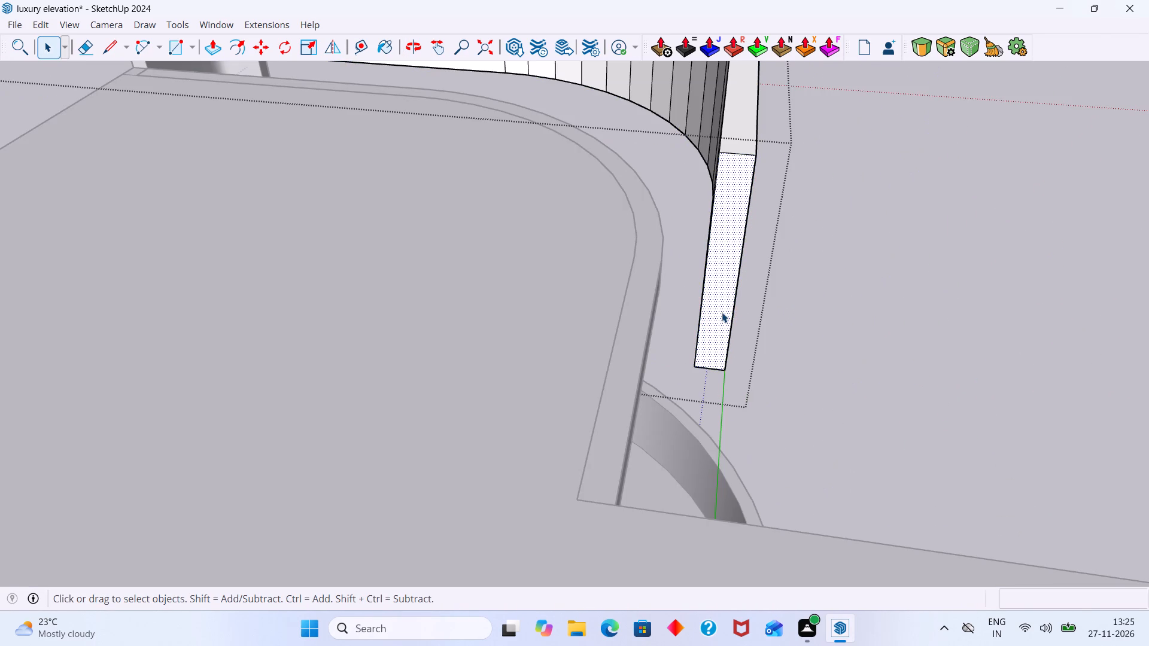
key(p)
click(722, 312)
middle_drag(686, 450, 582, 459)
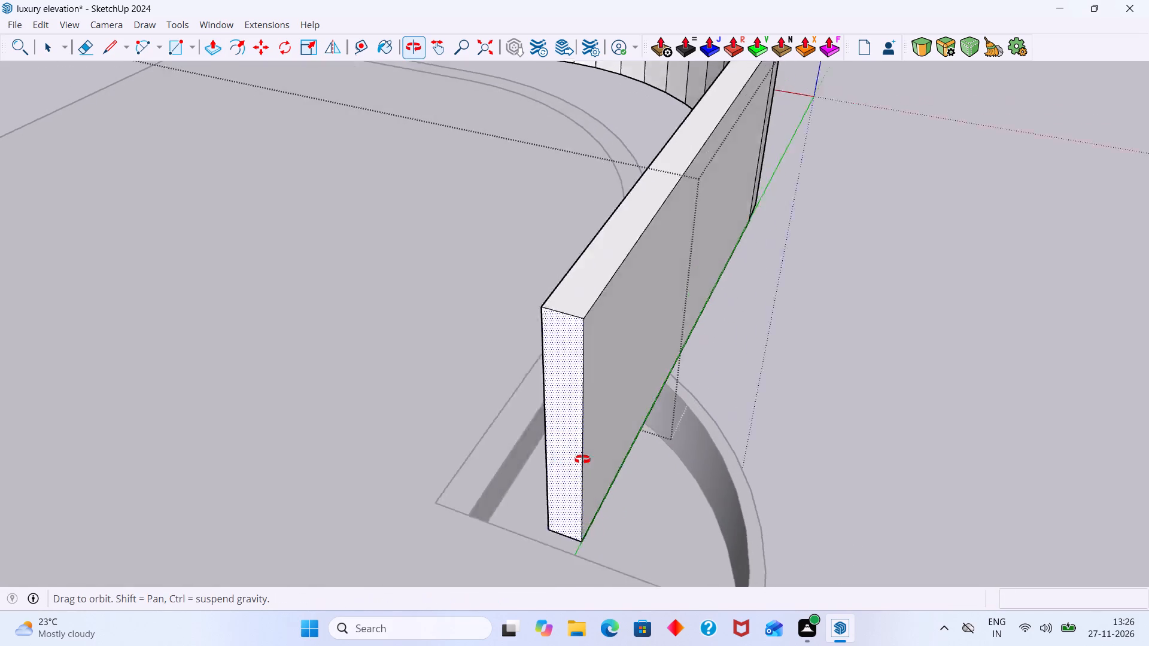
middle_drag(582, 459, 562, 459)
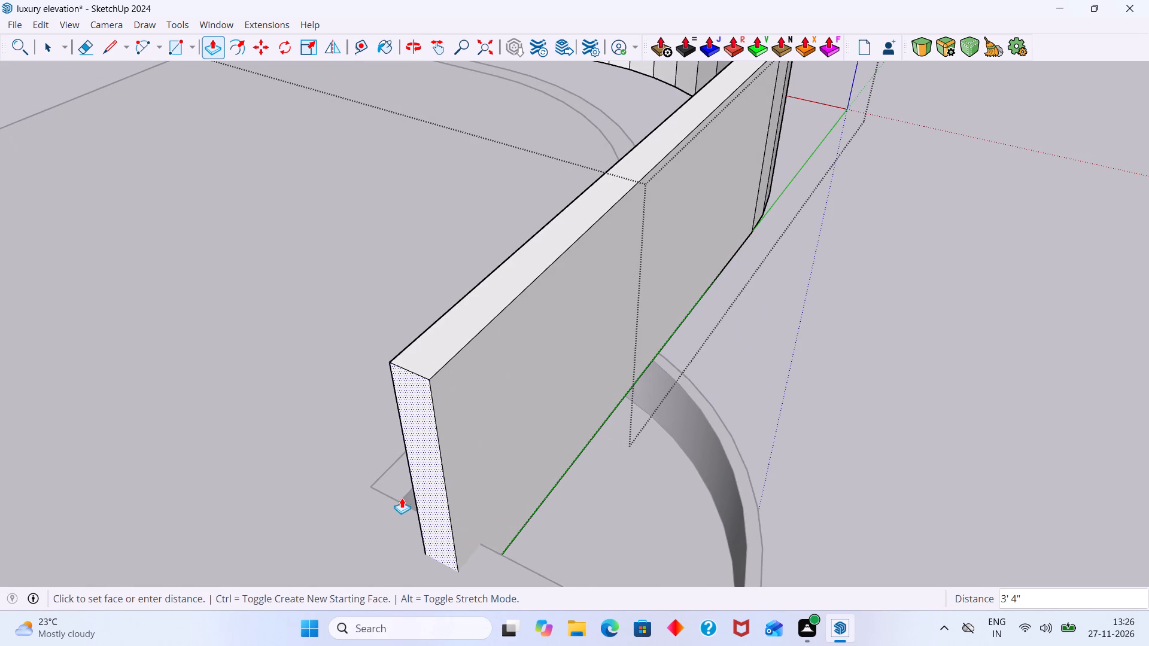
click(406, 497)
key(space)
click(1068, 374)
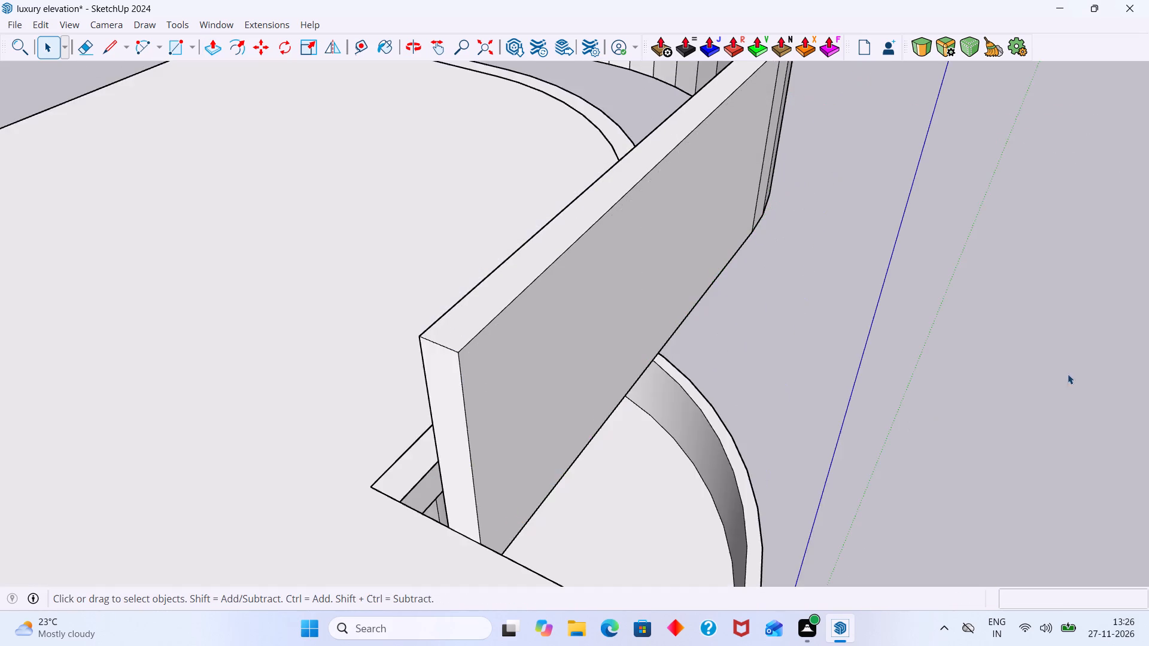
Examine the lengthened parapet against the reference image and along its remaining gap to the roof slab.
middle_drag(864, 367, 521, 256)
scroll(539, 271, down, 18)
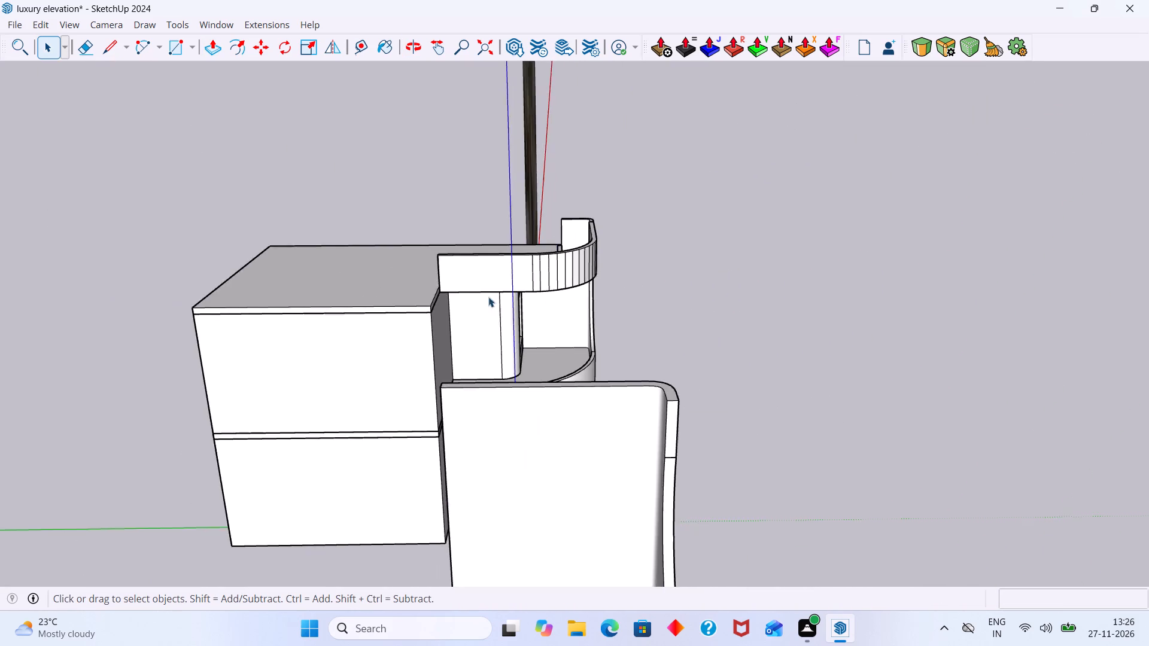
middle_drag(548, 302, 251, 223)
scroll(686, 236, down, 6)
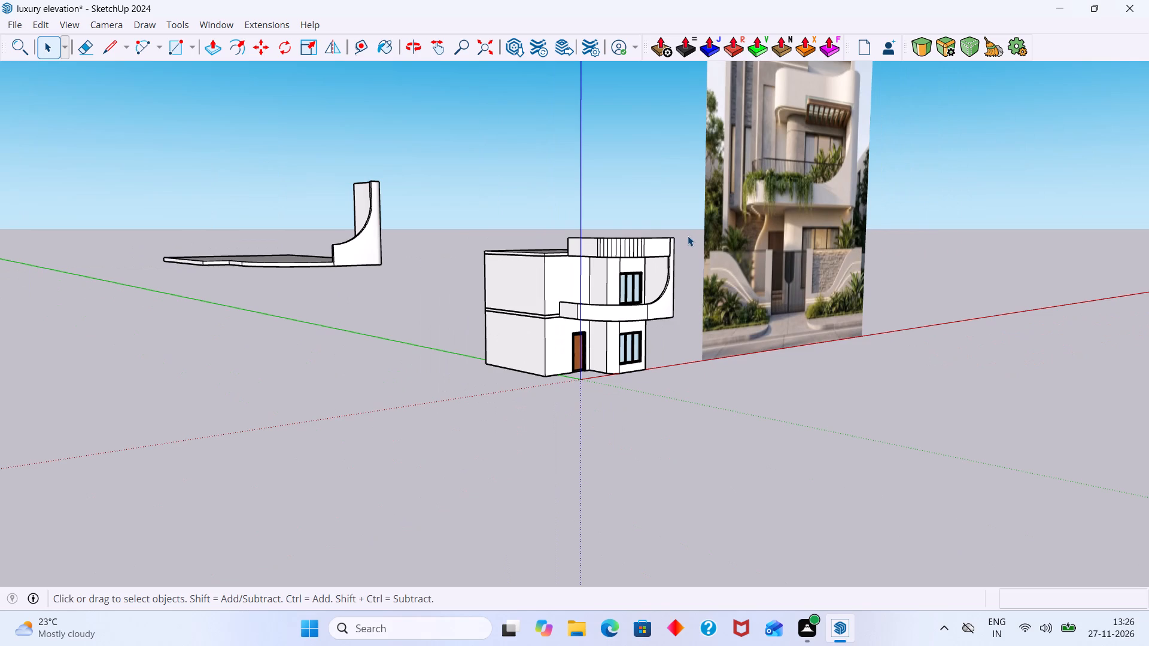
middle_drag(659, 253, 636, 276)
middle_drag(665, 279, 373, 325)
middle_drag(668, 221, 635, 325)
scroll(605, 266, up, 10)
middle_drag(572, 274, 614, 292)
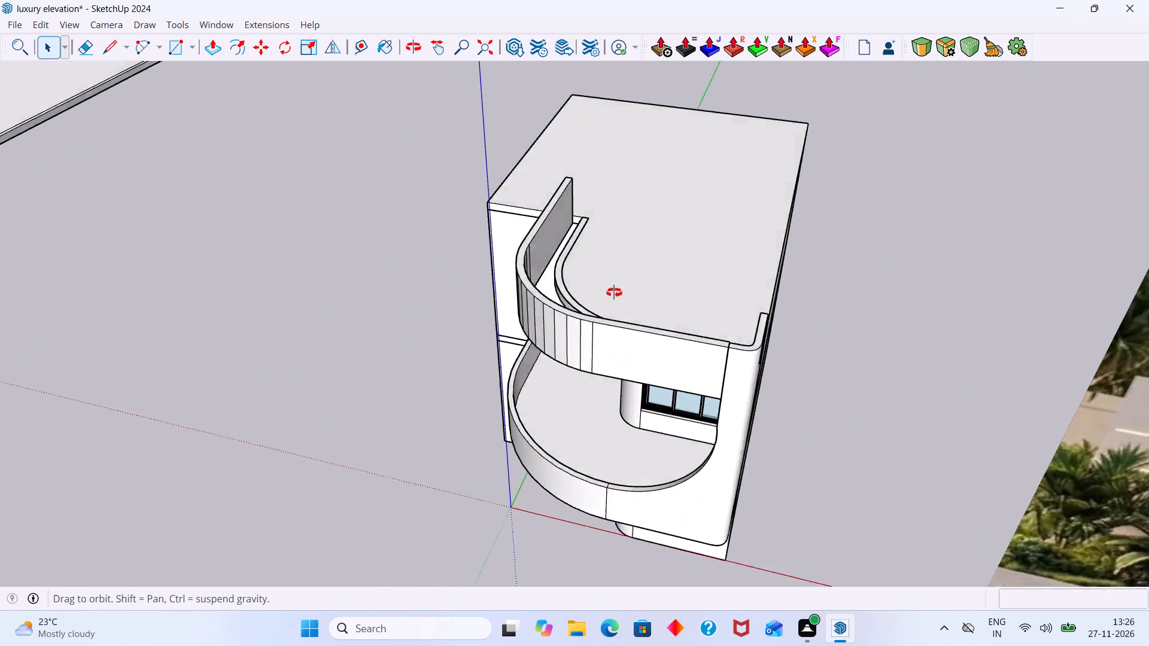
middle_drag(614, 292, 693, 340)
scroll(585, 257, up, 9)
middle_drag(519, 263, 535, 276)
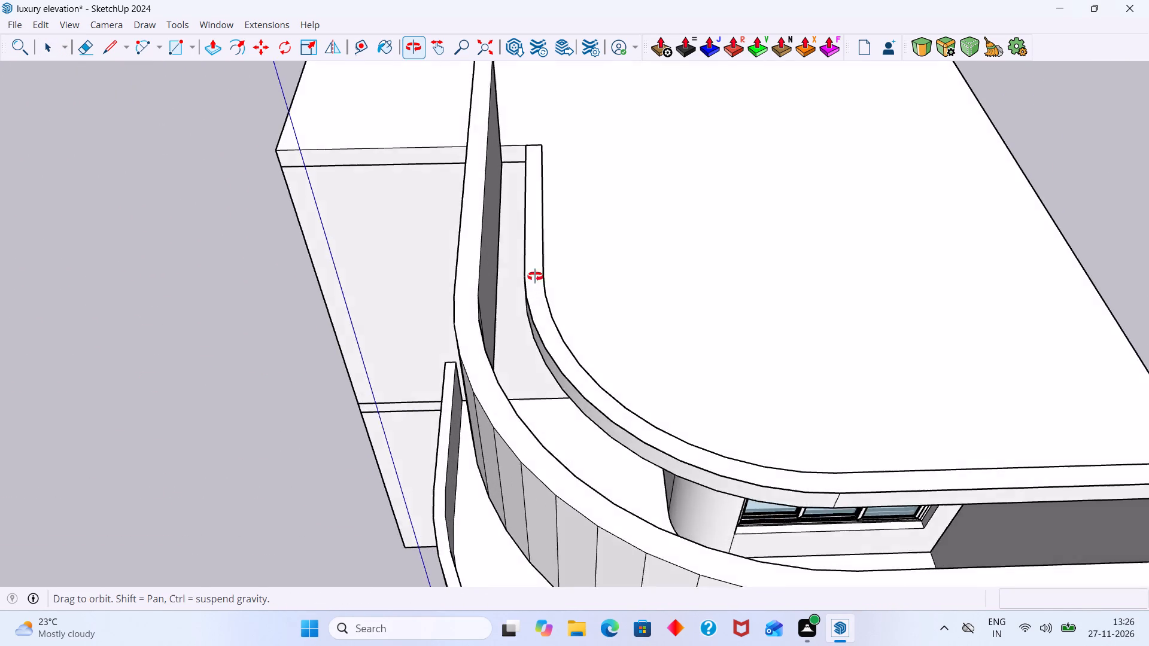
middle_drag(535, 276, 1028, 408)
scroll(566, 340, up, 5)
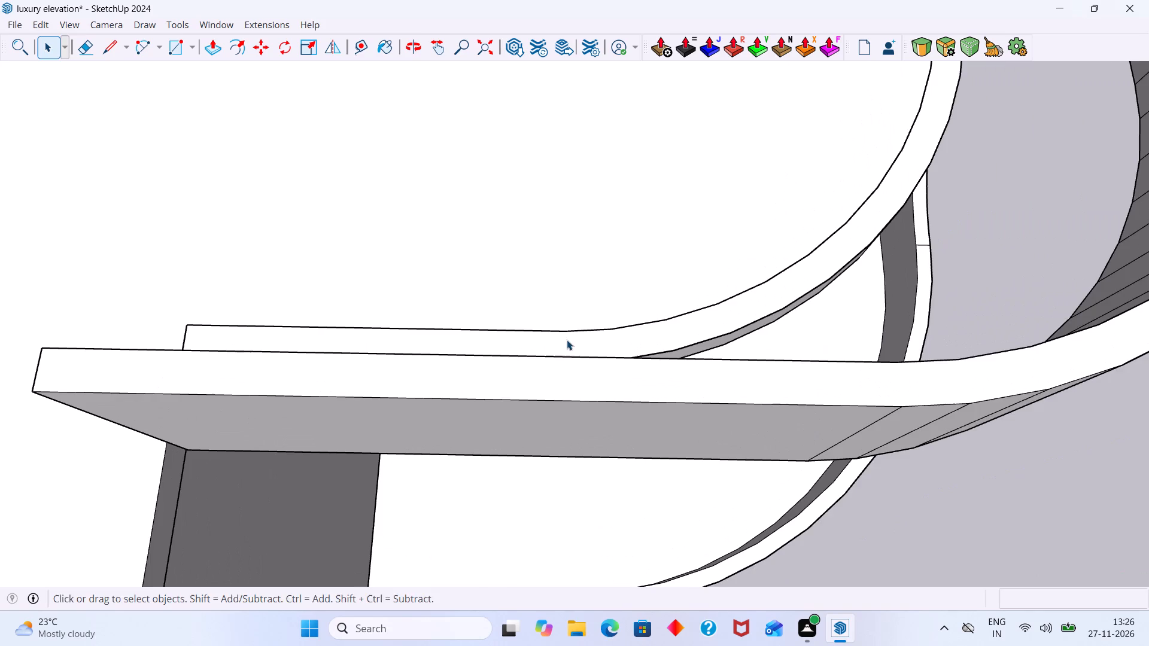
middle_drag(567, 340, 446, 330)
scroll(543, 322, up, 3)
scroll(633, 243, down, 8)
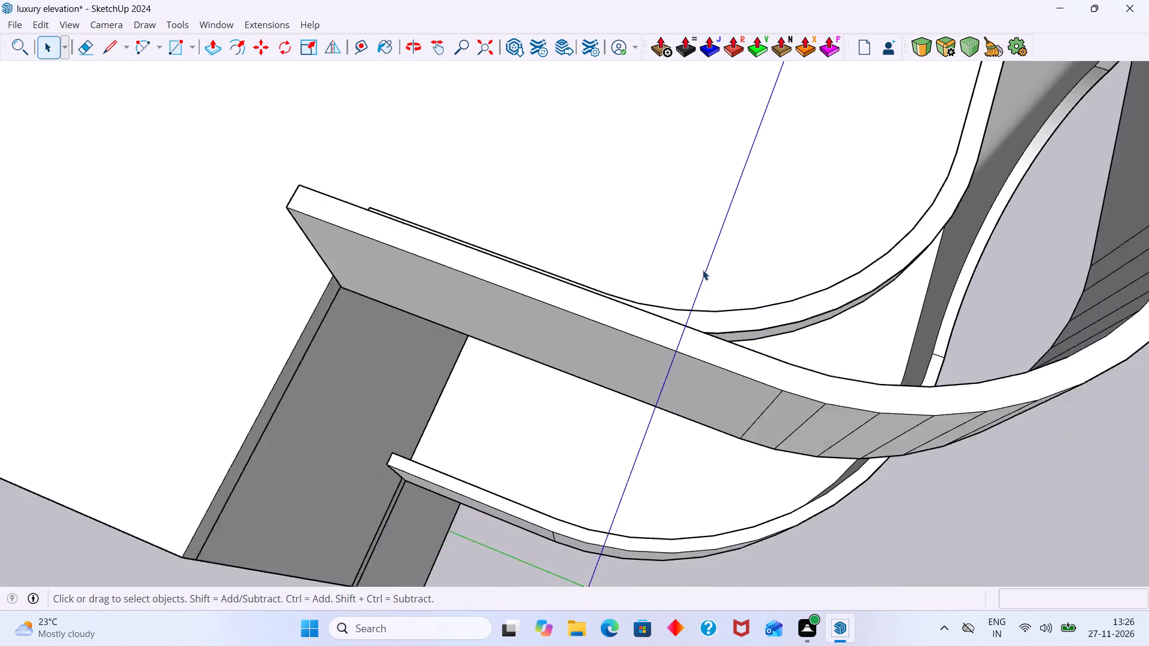
scroll(703, 270, down, 8)
middle_drag(766, 285, 748, 264)
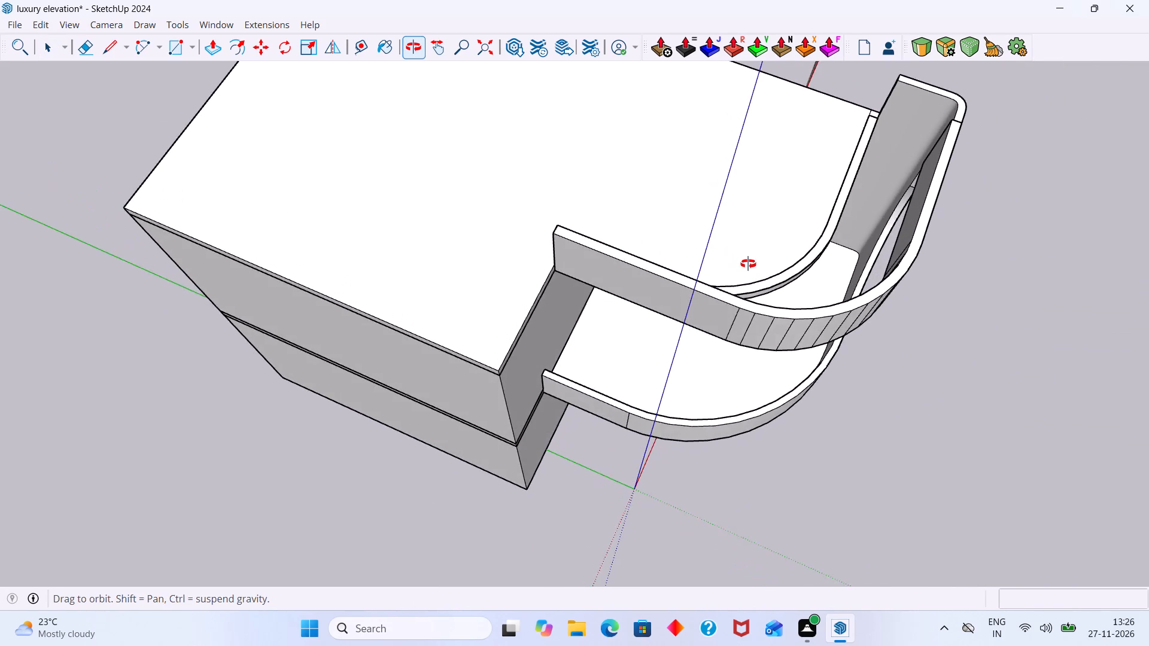
middle_drag(748, 264, 754, 354)
Push-pull the roof slab's straight edge face by about 1 foot to the outer face of the parapet.
scroll(656, 309, up, 13)
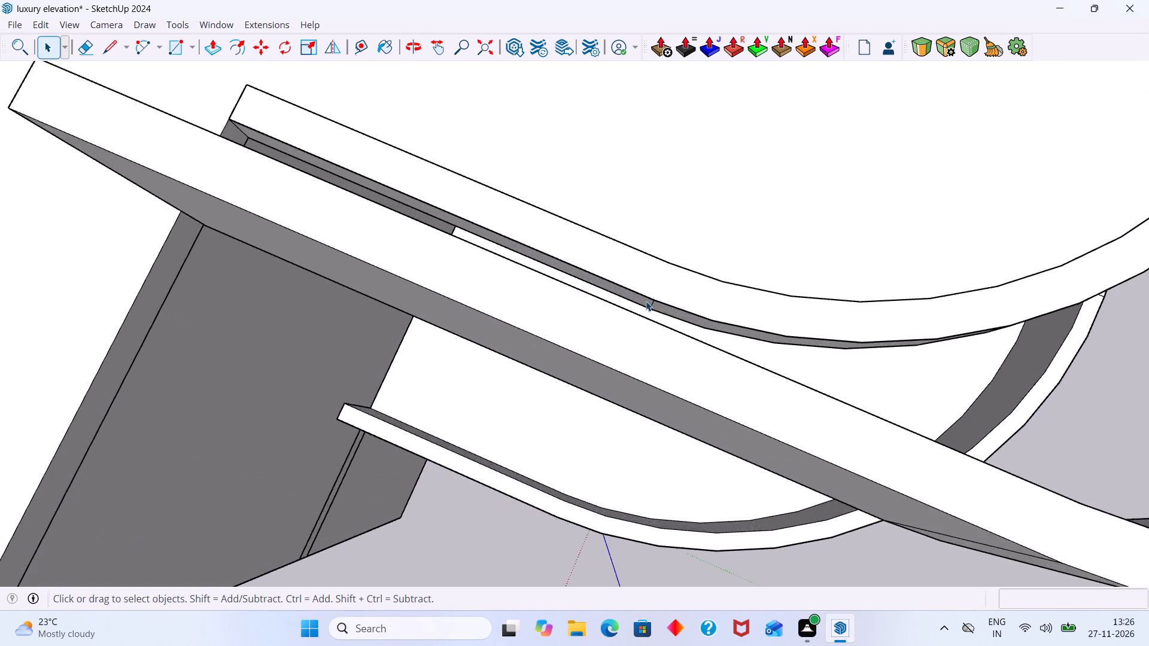
scroll(646, 301, up, 10)
middle_drag(608, 279, 588, 281)
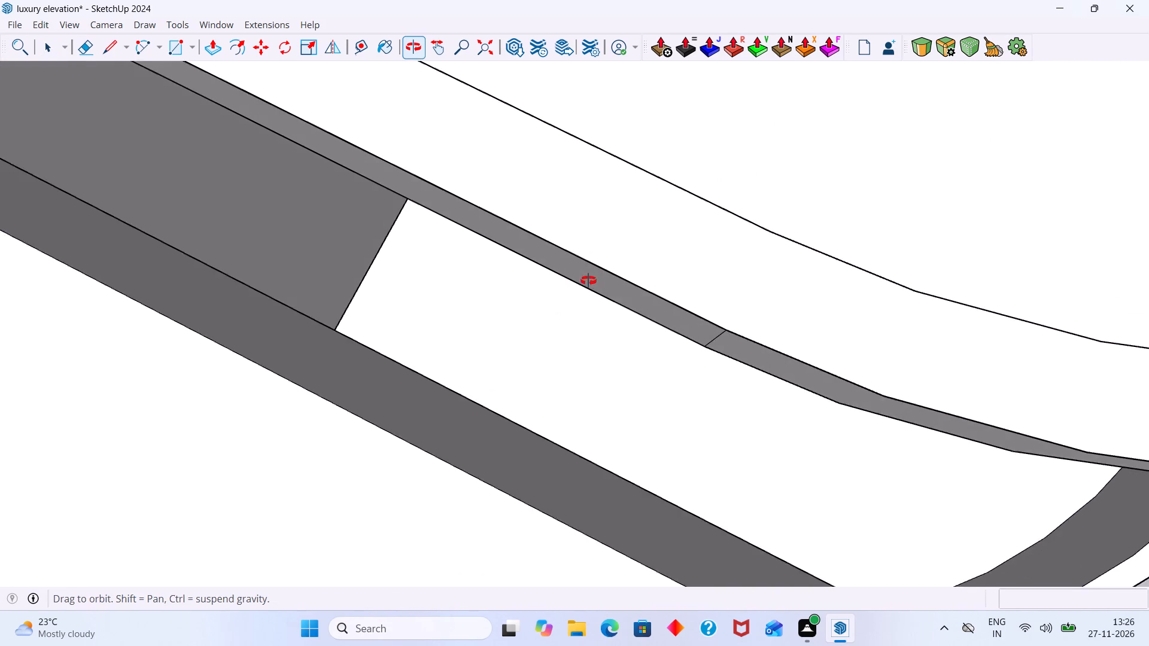
middle_drag(588, 281, 588, 281)
scroll(582, 282, up, 5)
click(593, 268)
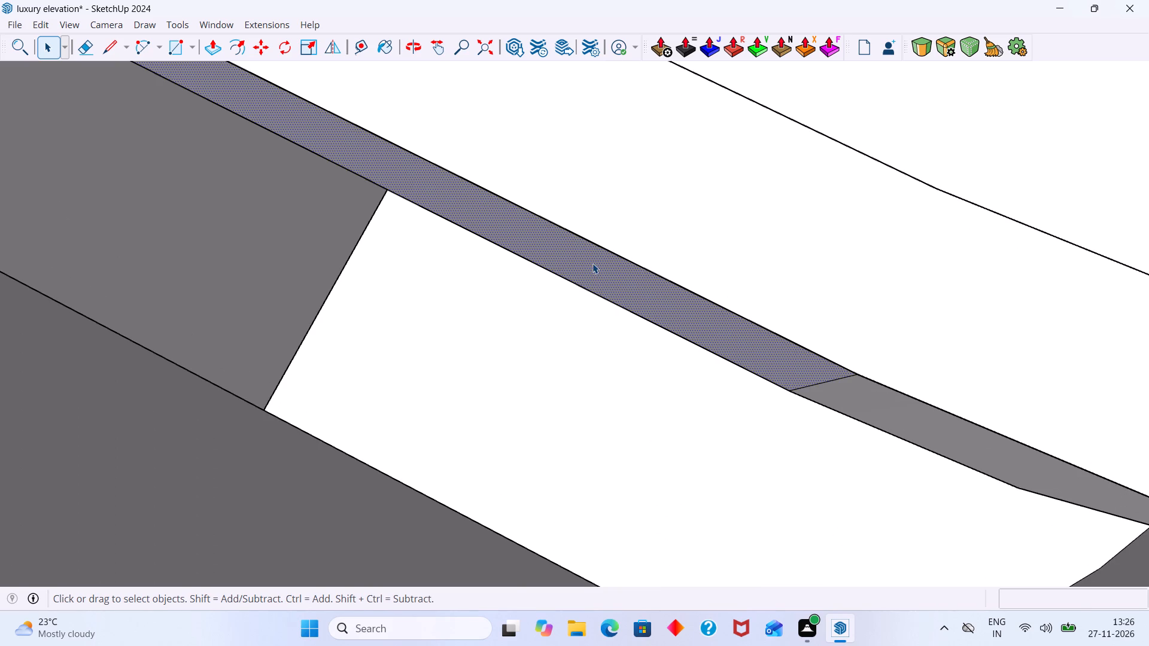
key(p)
click(592, 263)
scroll(519, 335, down, 6)
scroll(437, 322, down, 2)
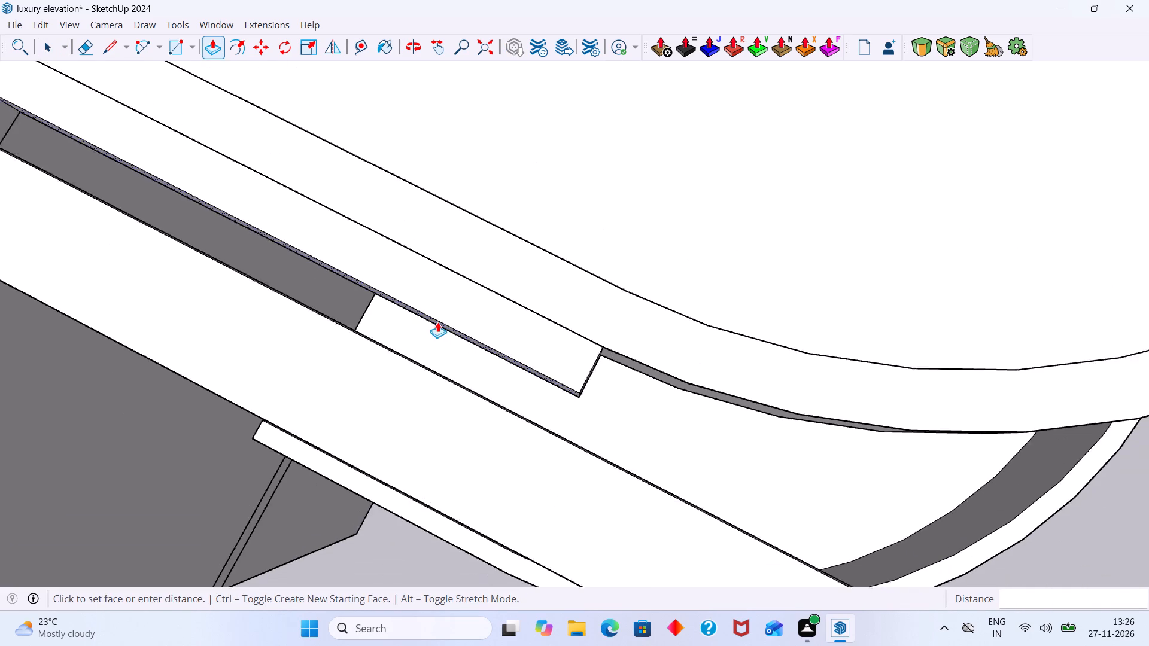
scroll(437, 322, down, 5)
scroll(115, 184, down, 8)
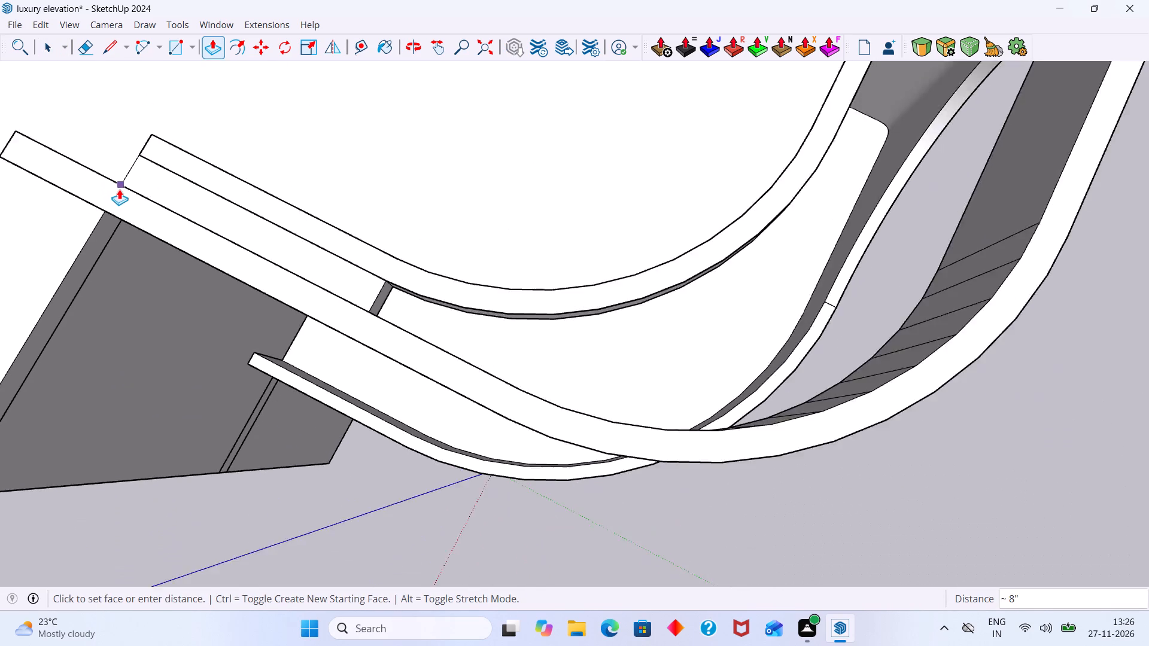
scroll(119, 189, down, 2)
click(28, 167)
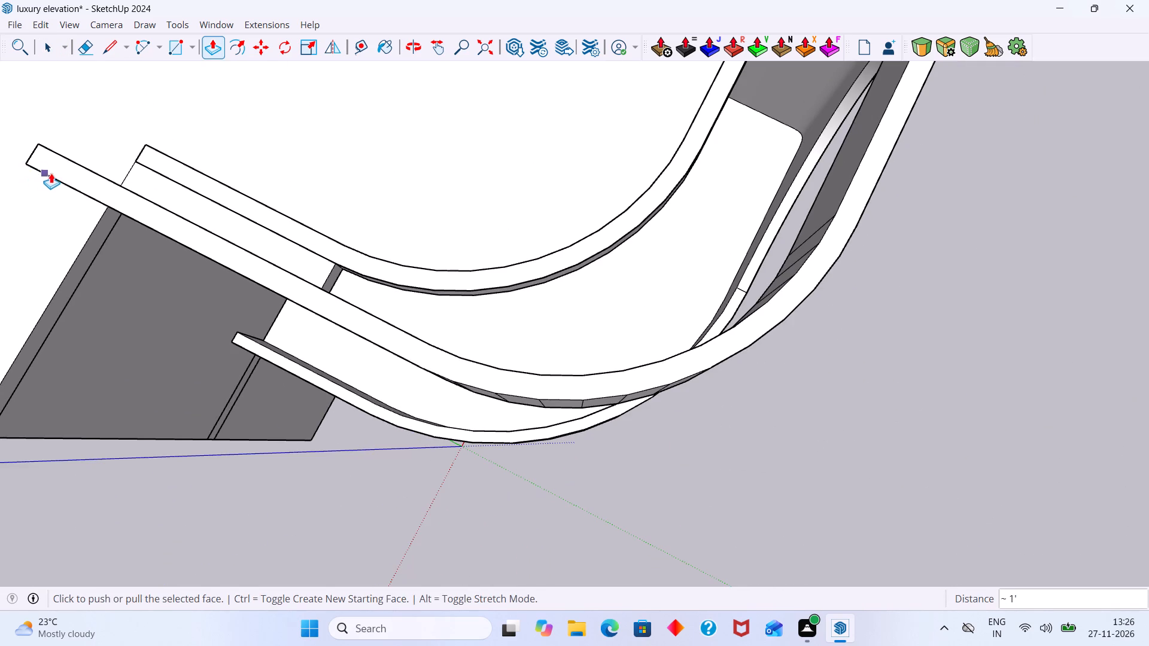
key(space)
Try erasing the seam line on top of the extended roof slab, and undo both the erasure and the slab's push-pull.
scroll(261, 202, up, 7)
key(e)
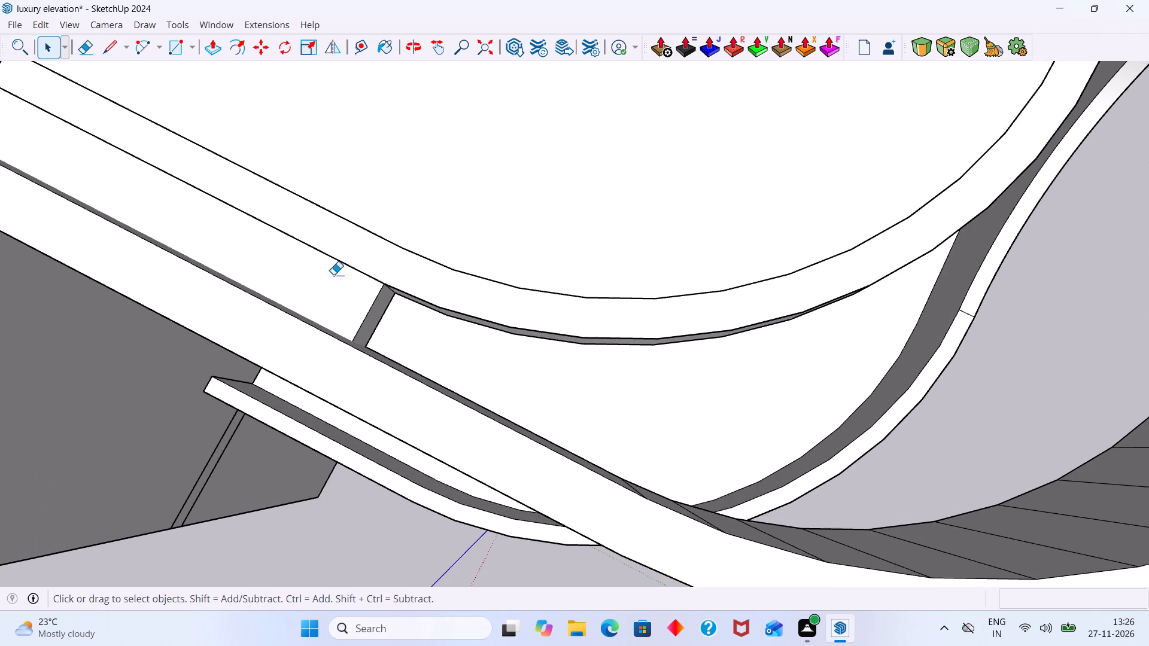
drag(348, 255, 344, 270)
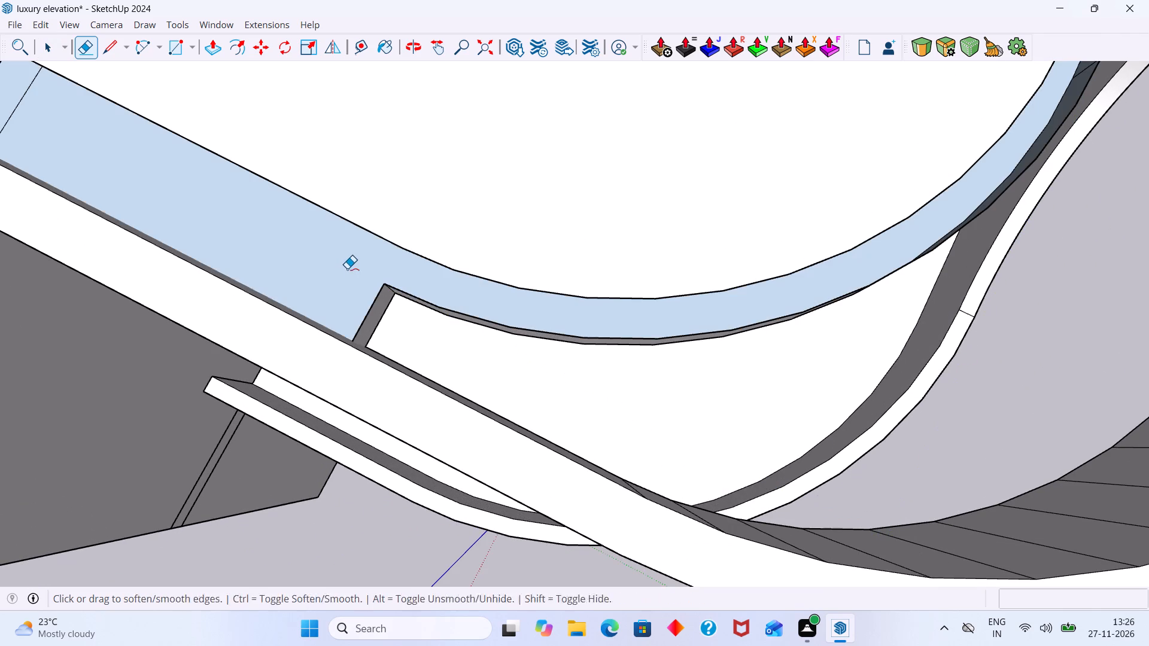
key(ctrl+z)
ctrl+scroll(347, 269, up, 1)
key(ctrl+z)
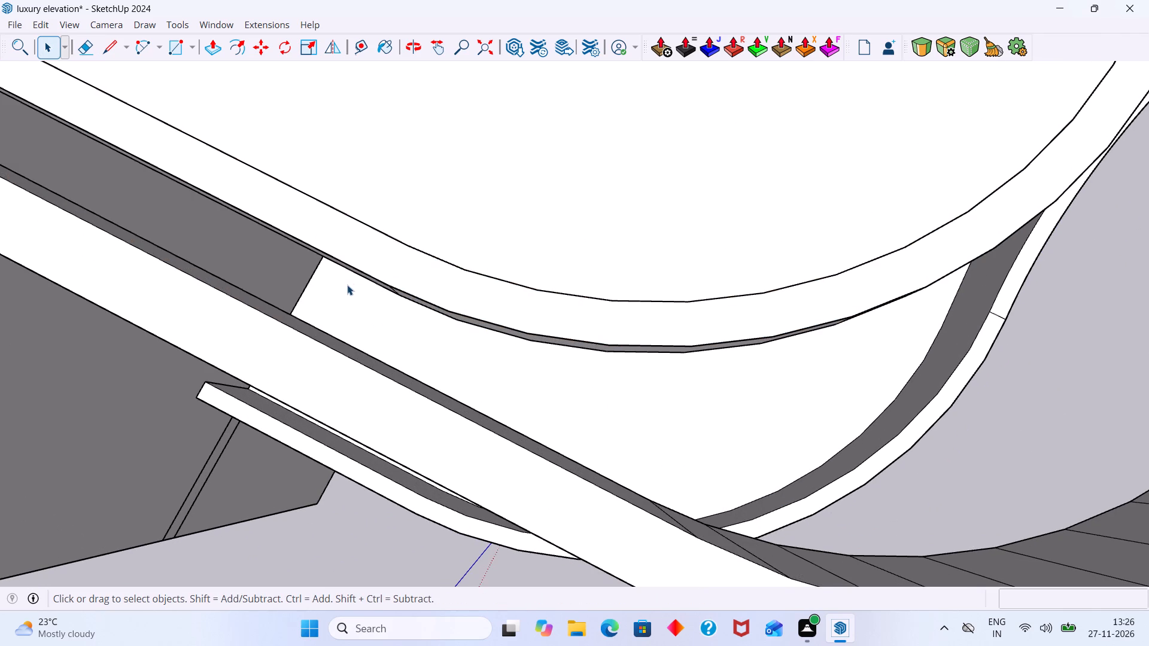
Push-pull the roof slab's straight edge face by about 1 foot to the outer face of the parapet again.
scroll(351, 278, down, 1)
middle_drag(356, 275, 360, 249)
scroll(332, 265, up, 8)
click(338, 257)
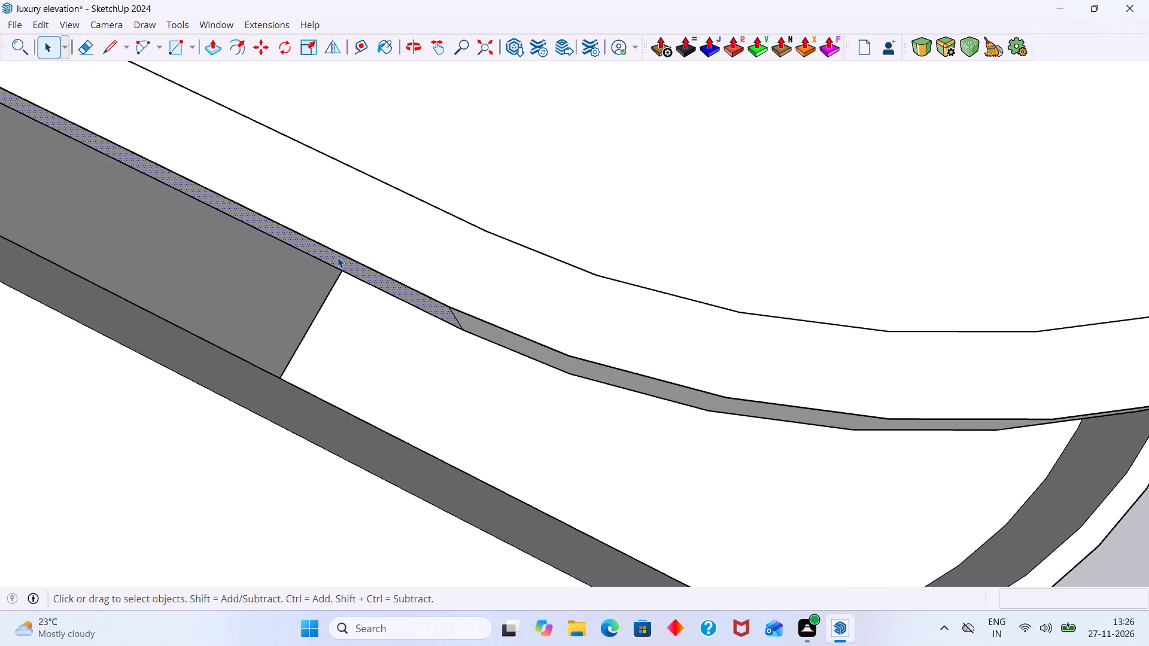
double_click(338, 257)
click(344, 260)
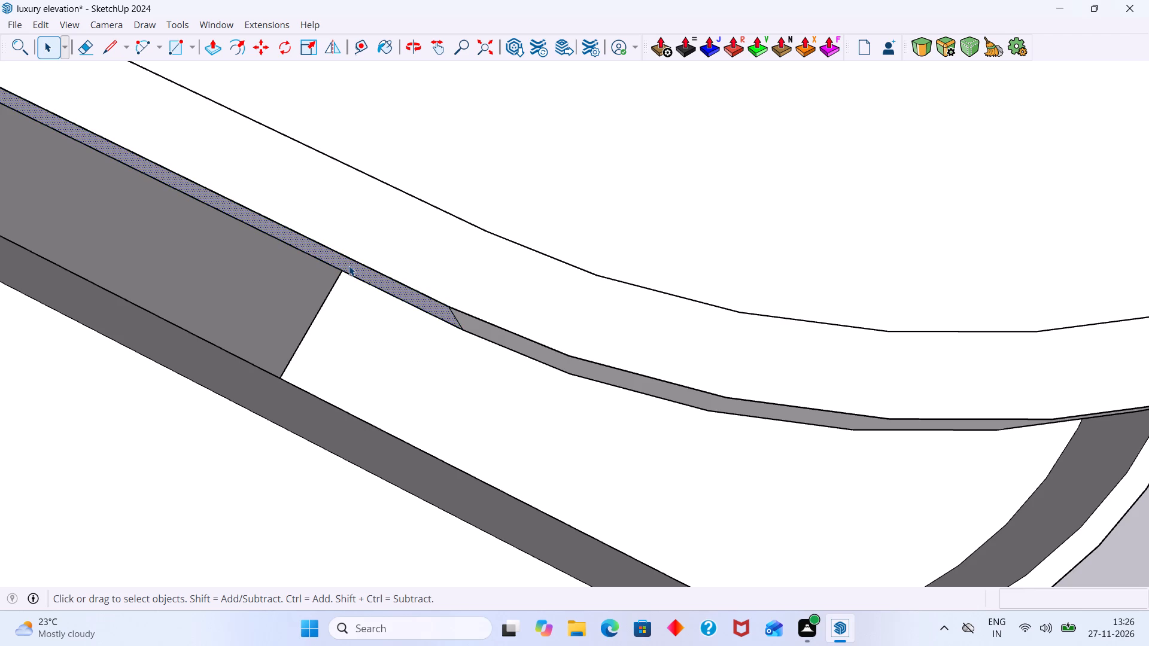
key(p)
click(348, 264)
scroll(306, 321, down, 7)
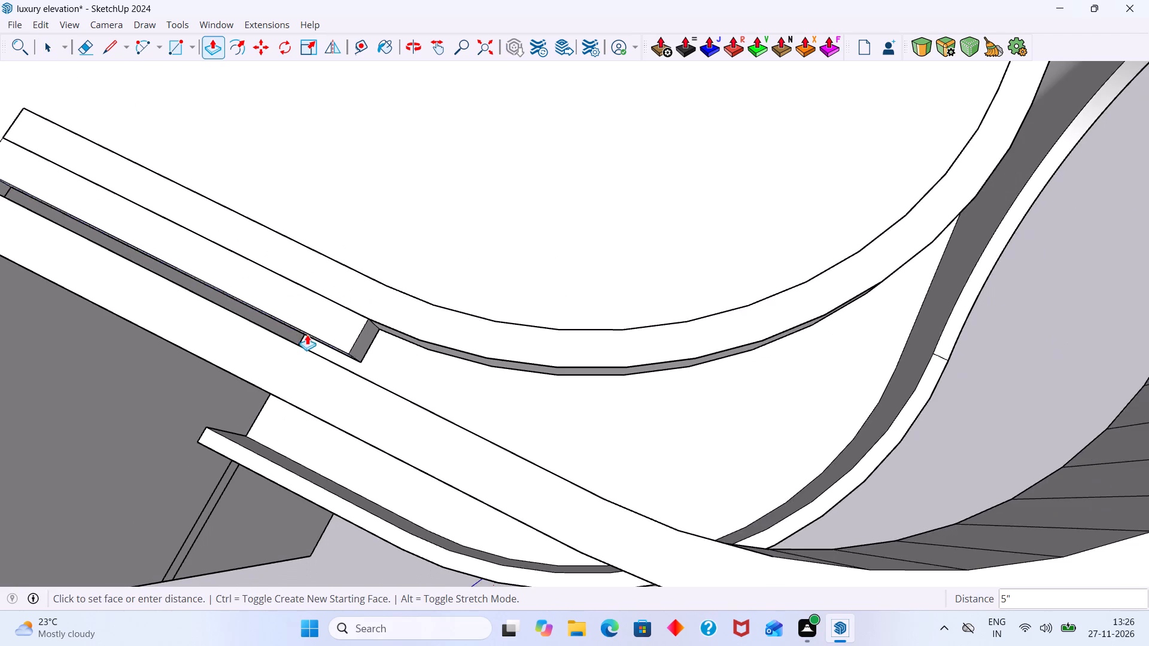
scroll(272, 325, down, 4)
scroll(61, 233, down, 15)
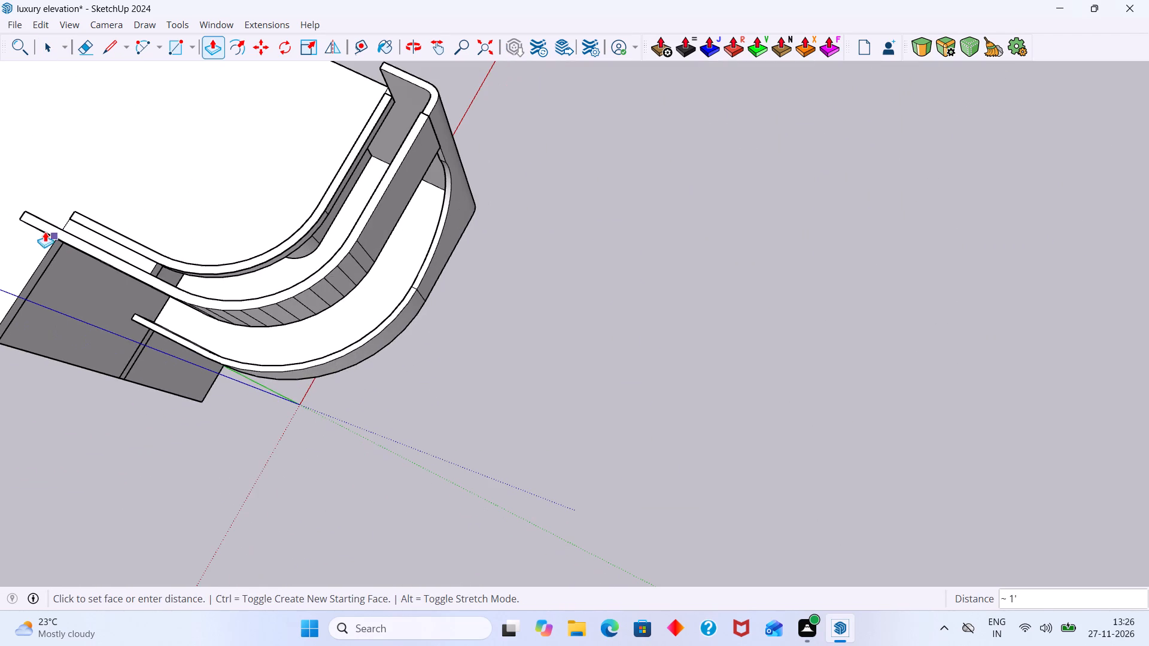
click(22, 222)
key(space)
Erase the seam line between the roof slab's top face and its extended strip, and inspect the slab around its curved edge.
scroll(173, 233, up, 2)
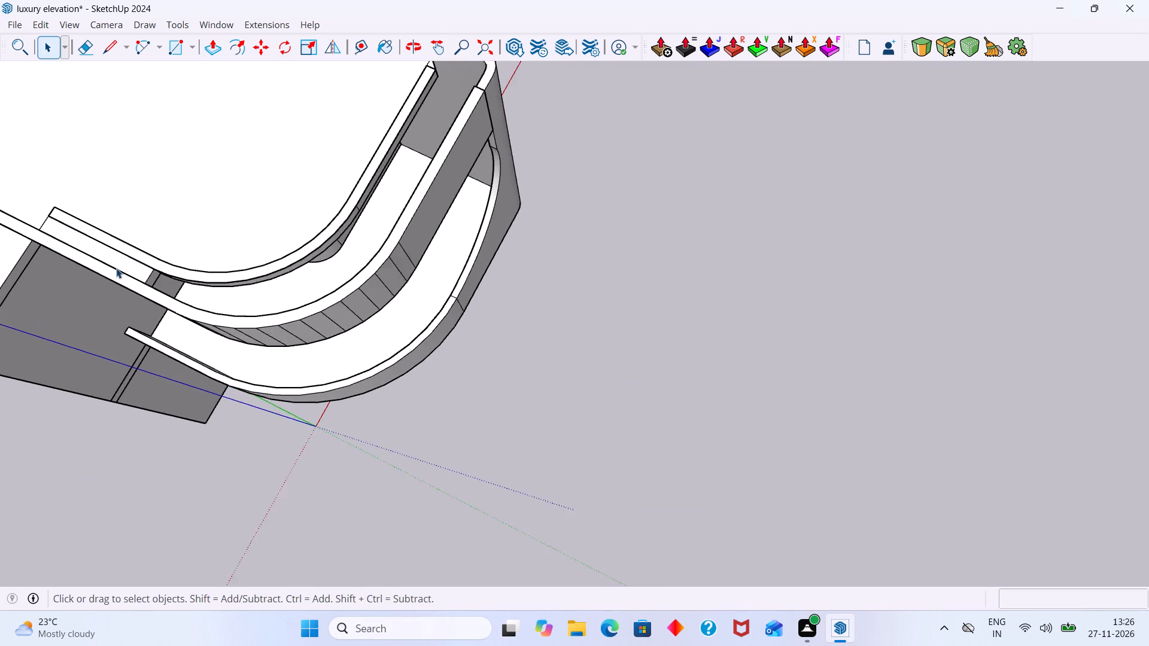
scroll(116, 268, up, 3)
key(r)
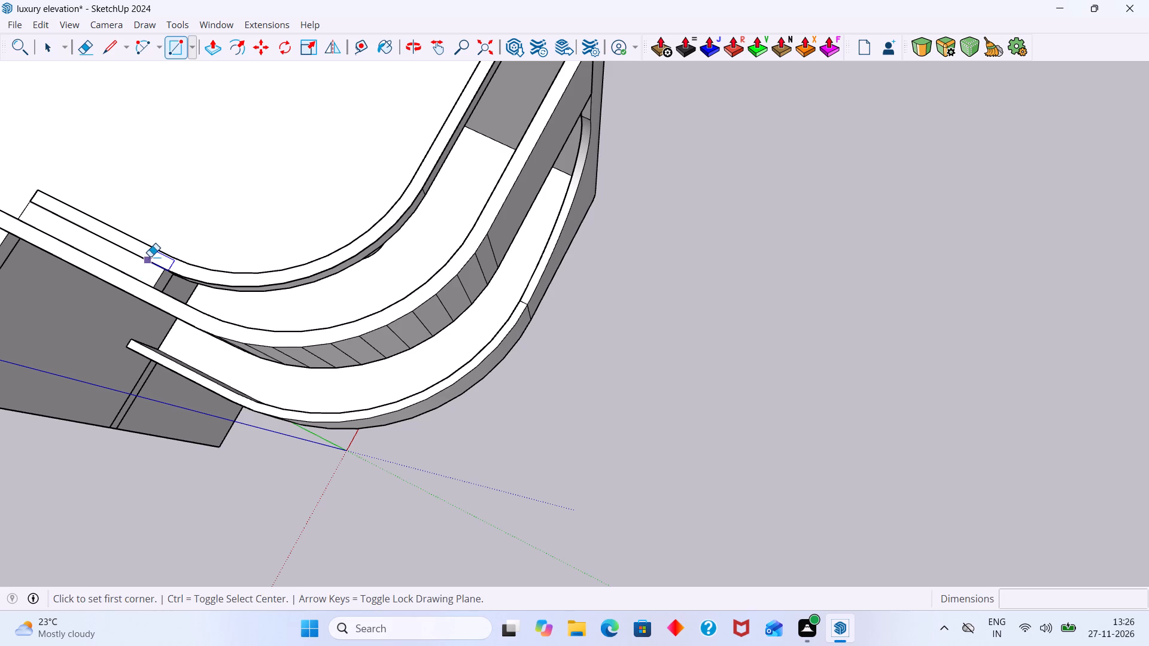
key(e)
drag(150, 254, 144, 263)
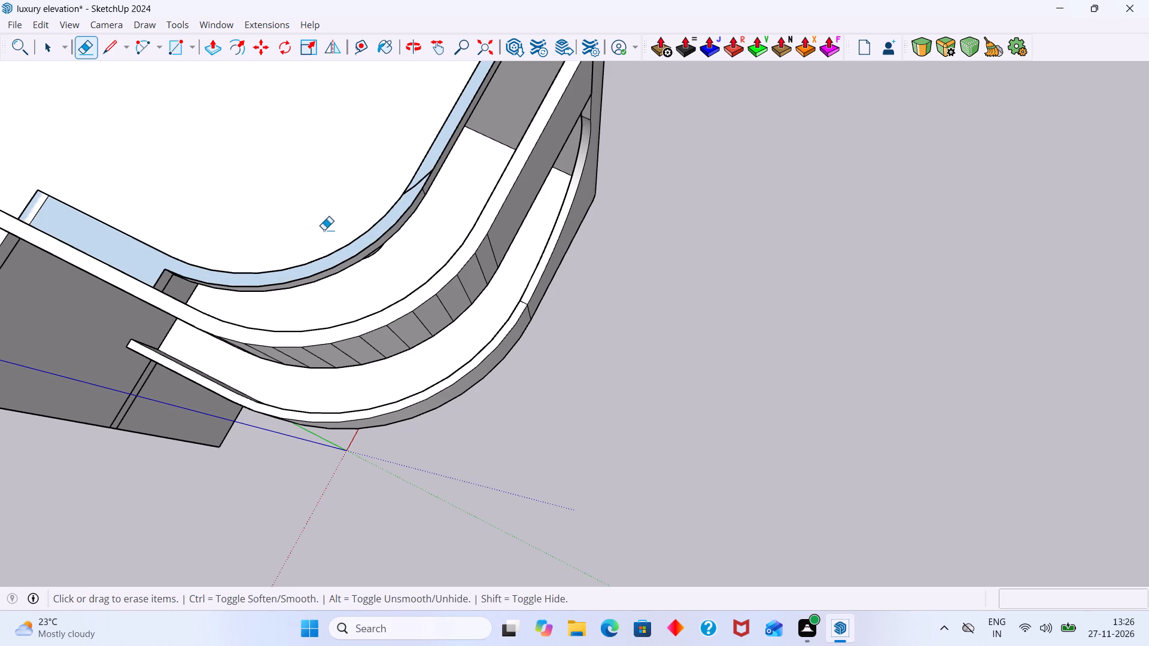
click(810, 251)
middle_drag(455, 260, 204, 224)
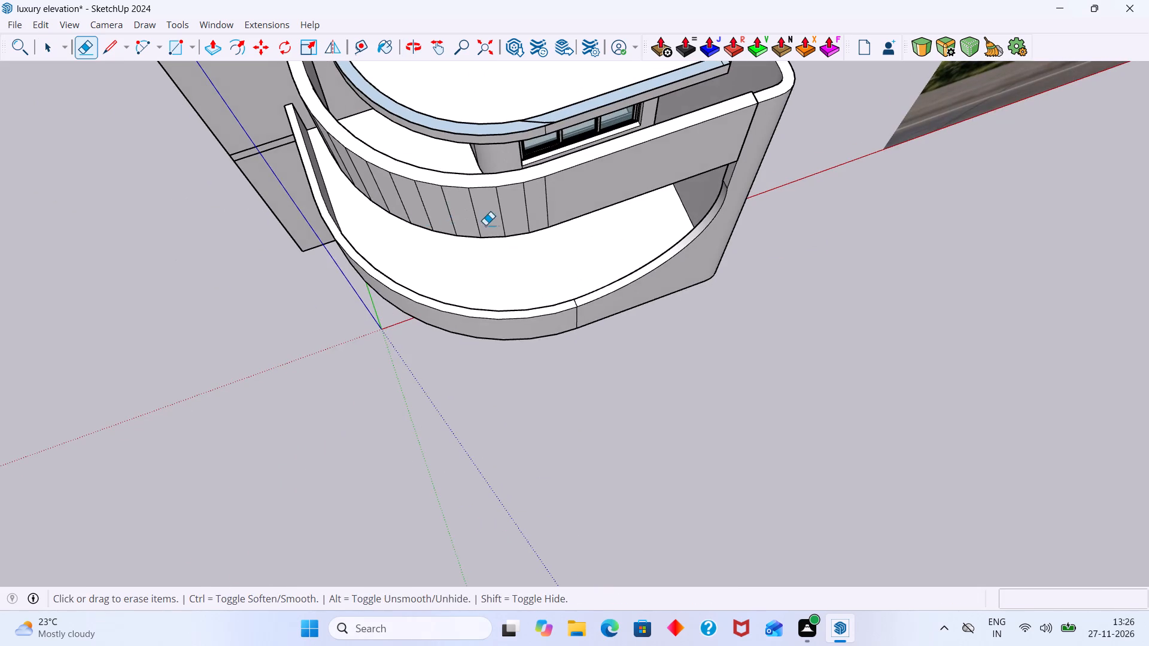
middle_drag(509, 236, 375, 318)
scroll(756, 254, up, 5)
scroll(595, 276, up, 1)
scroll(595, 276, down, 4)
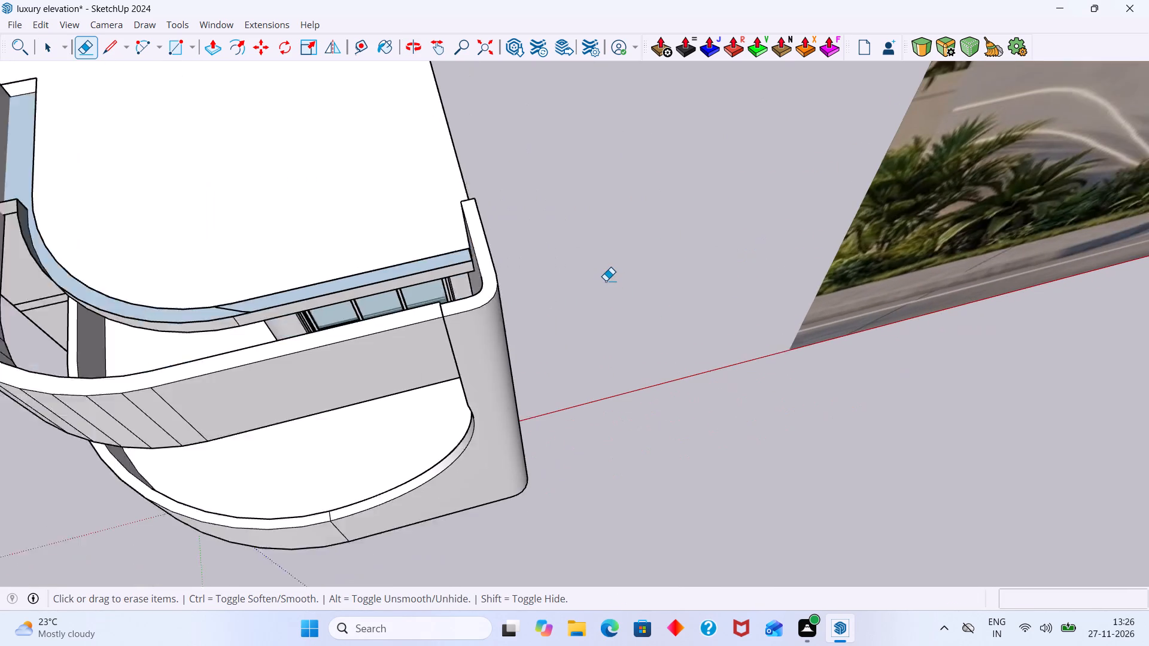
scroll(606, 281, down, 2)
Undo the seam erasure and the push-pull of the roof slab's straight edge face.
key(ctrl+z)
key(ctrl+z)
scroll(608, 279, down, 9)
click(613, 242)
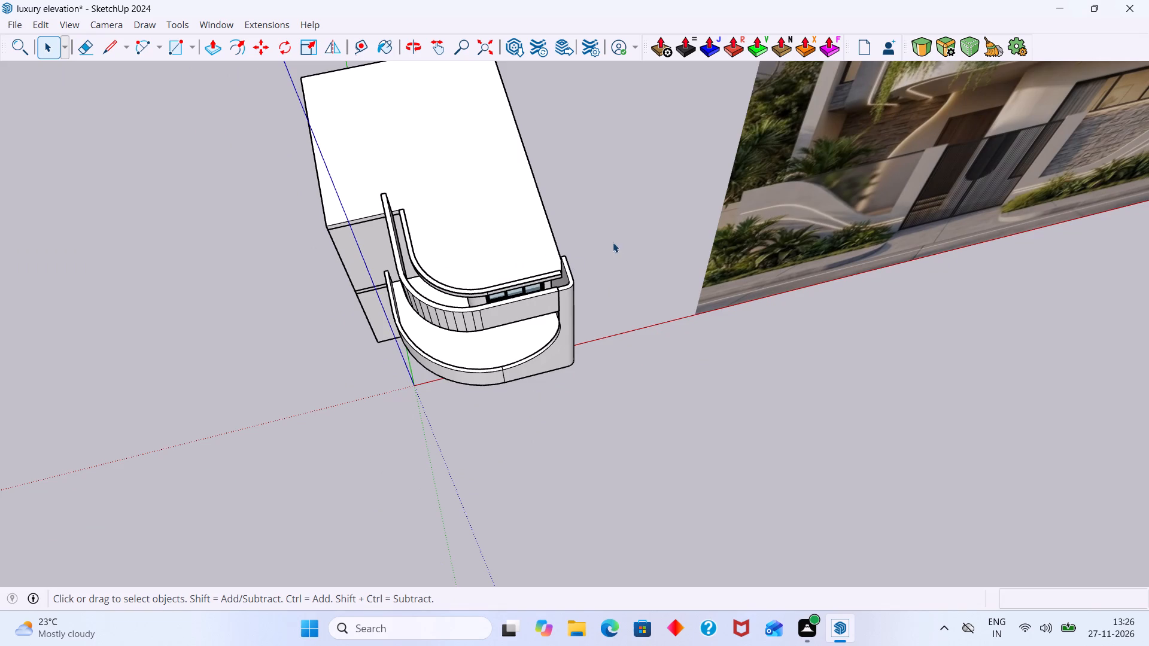
Offset the roof slab's straight edge face beside the parapet with Joint Push Pull.
scroll(509, 300, up, 3)
scroll(375, 254, up, 7)
middle_drag(375, 236, 449, 233)
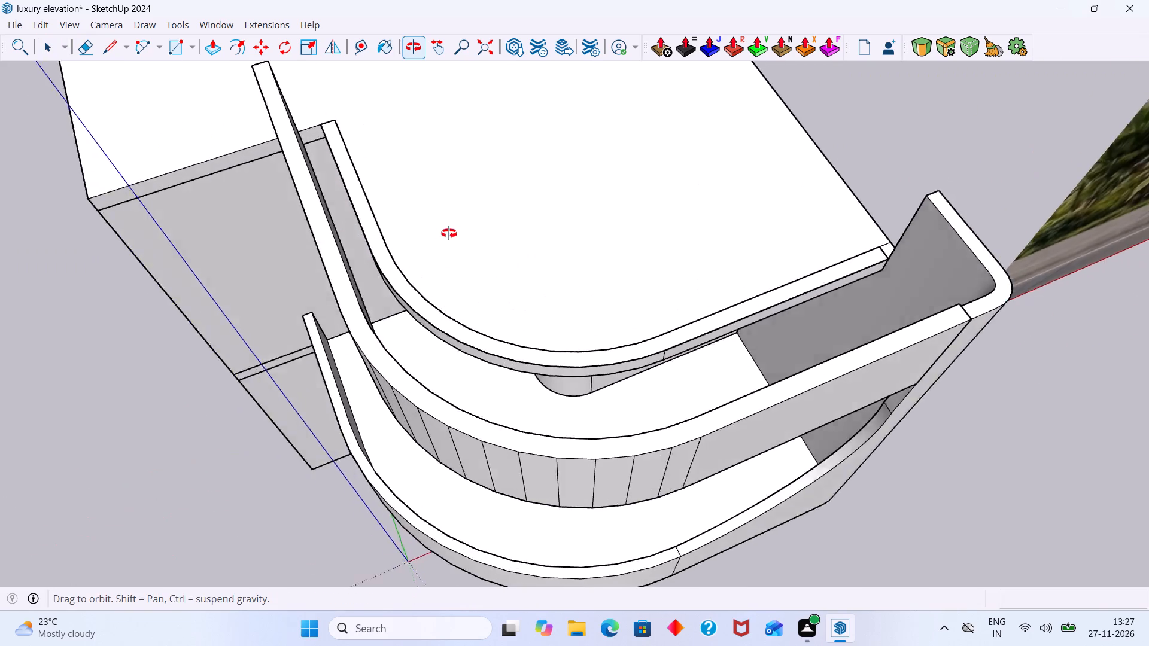
middle_drag(449, 233, 560, 208)
scroll(397, 264, up, 8)
middle_drag(320, 340, 311, 347)
scroll(364, 334, up, 2)
middle_drag(328, 352, 309, 362)
scroll(323, 342, up, 6)
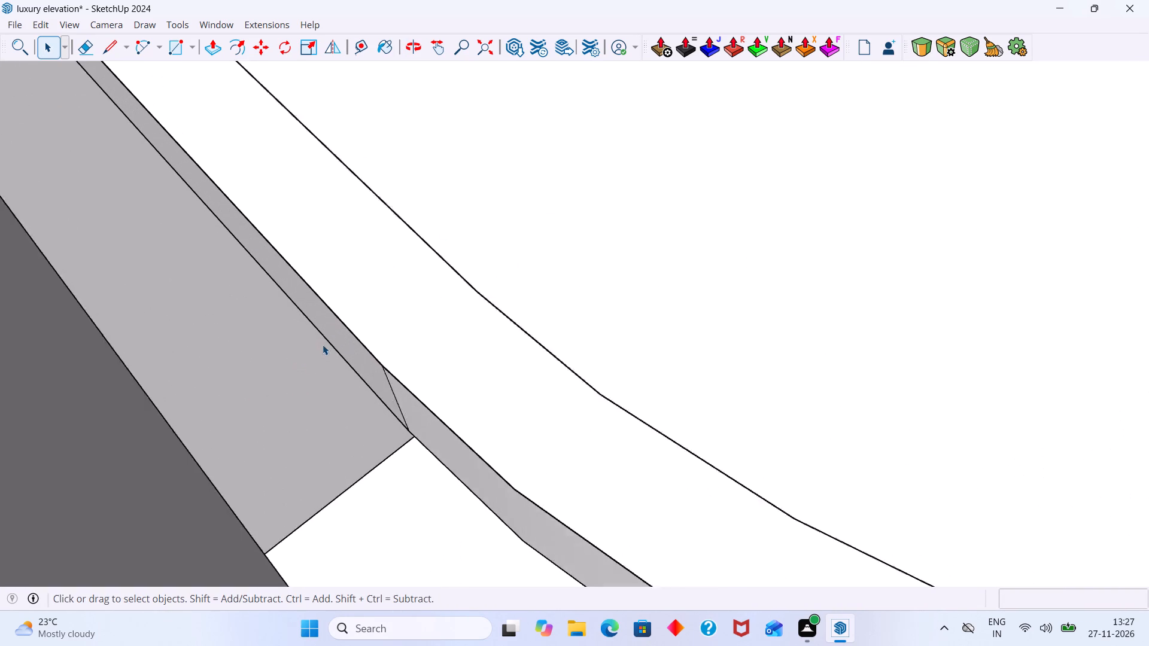
scroll(323, 345, up, 1)
click(381, 328)
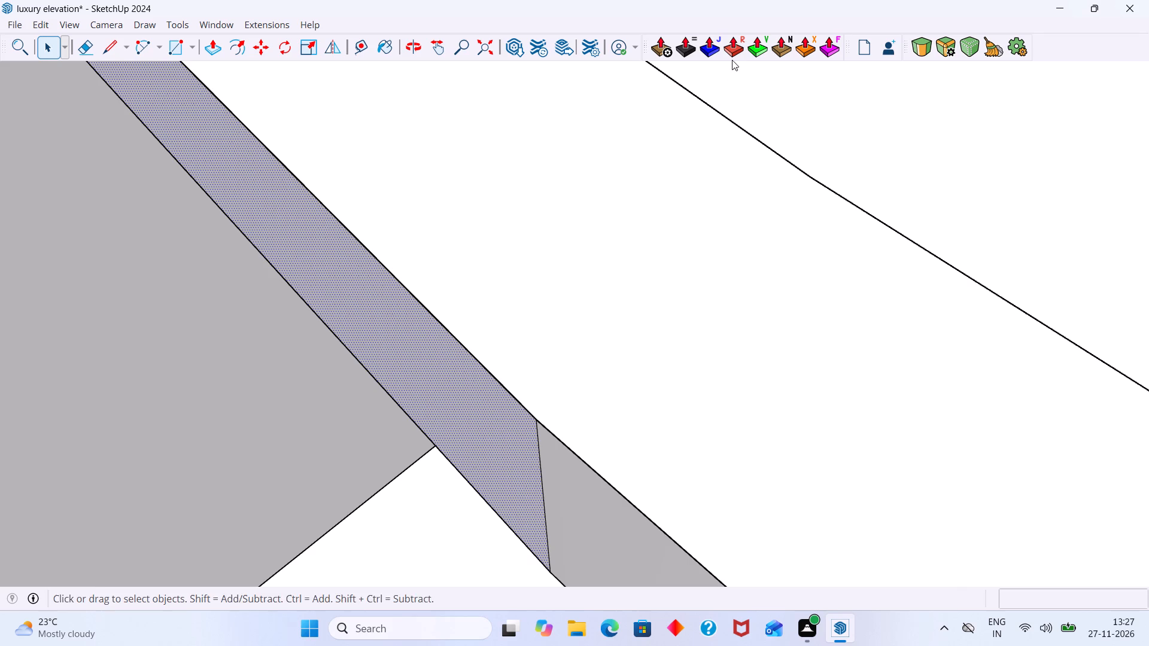
click(710, 50)
click(462, 368)
scroll(364, 395, down, 4)
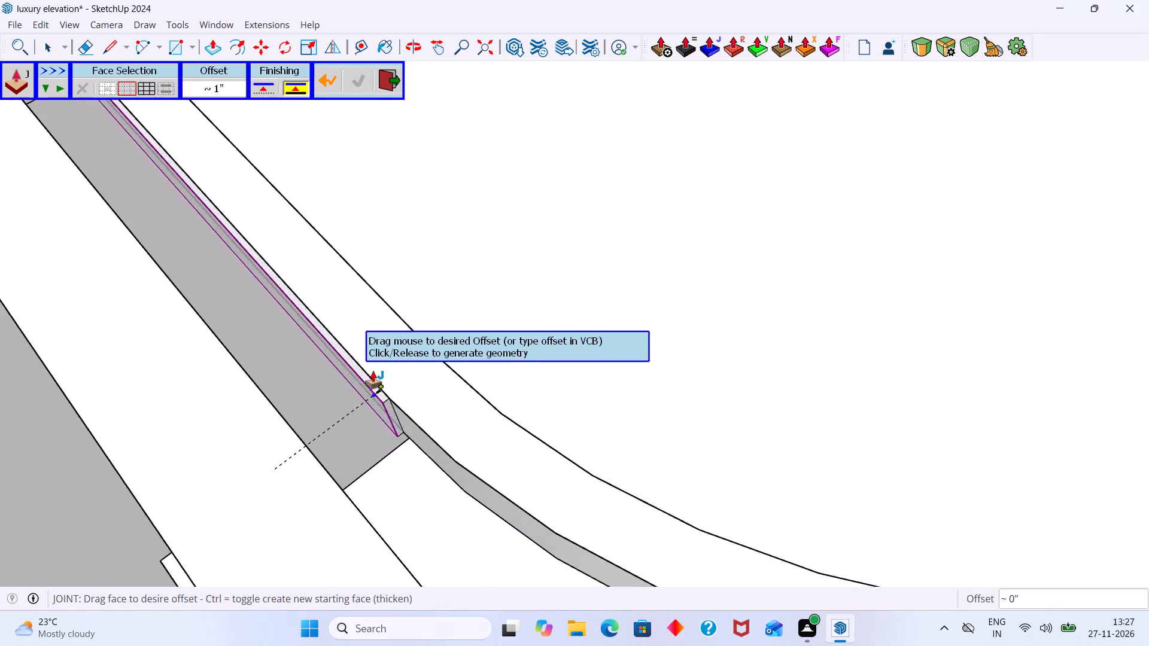